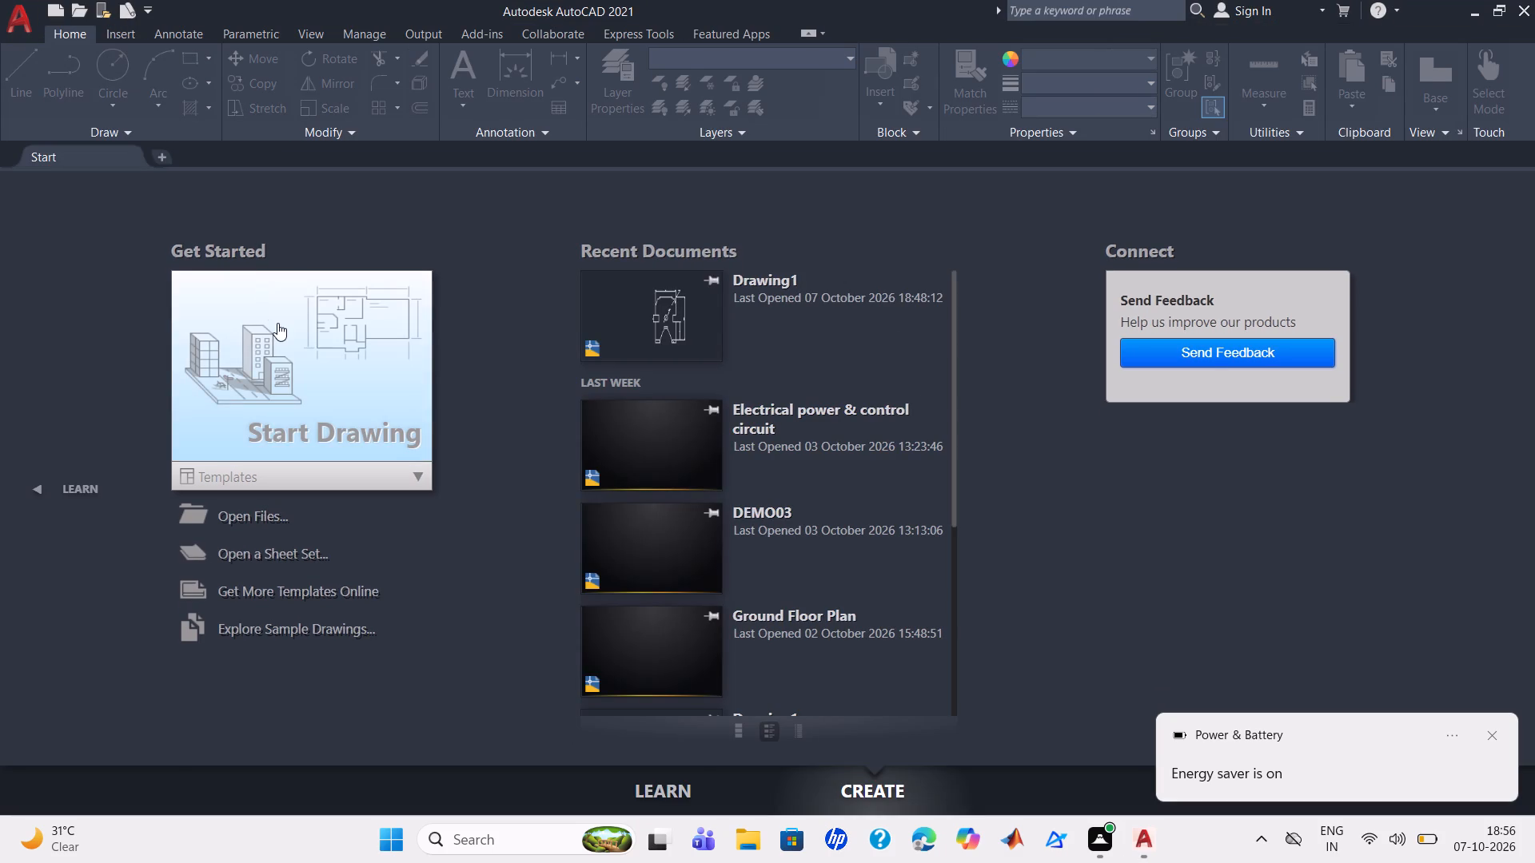
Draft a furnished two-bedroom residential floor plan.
Start a new blank drawing.
{"action": "left_click", "coordinate": [277, 323]}
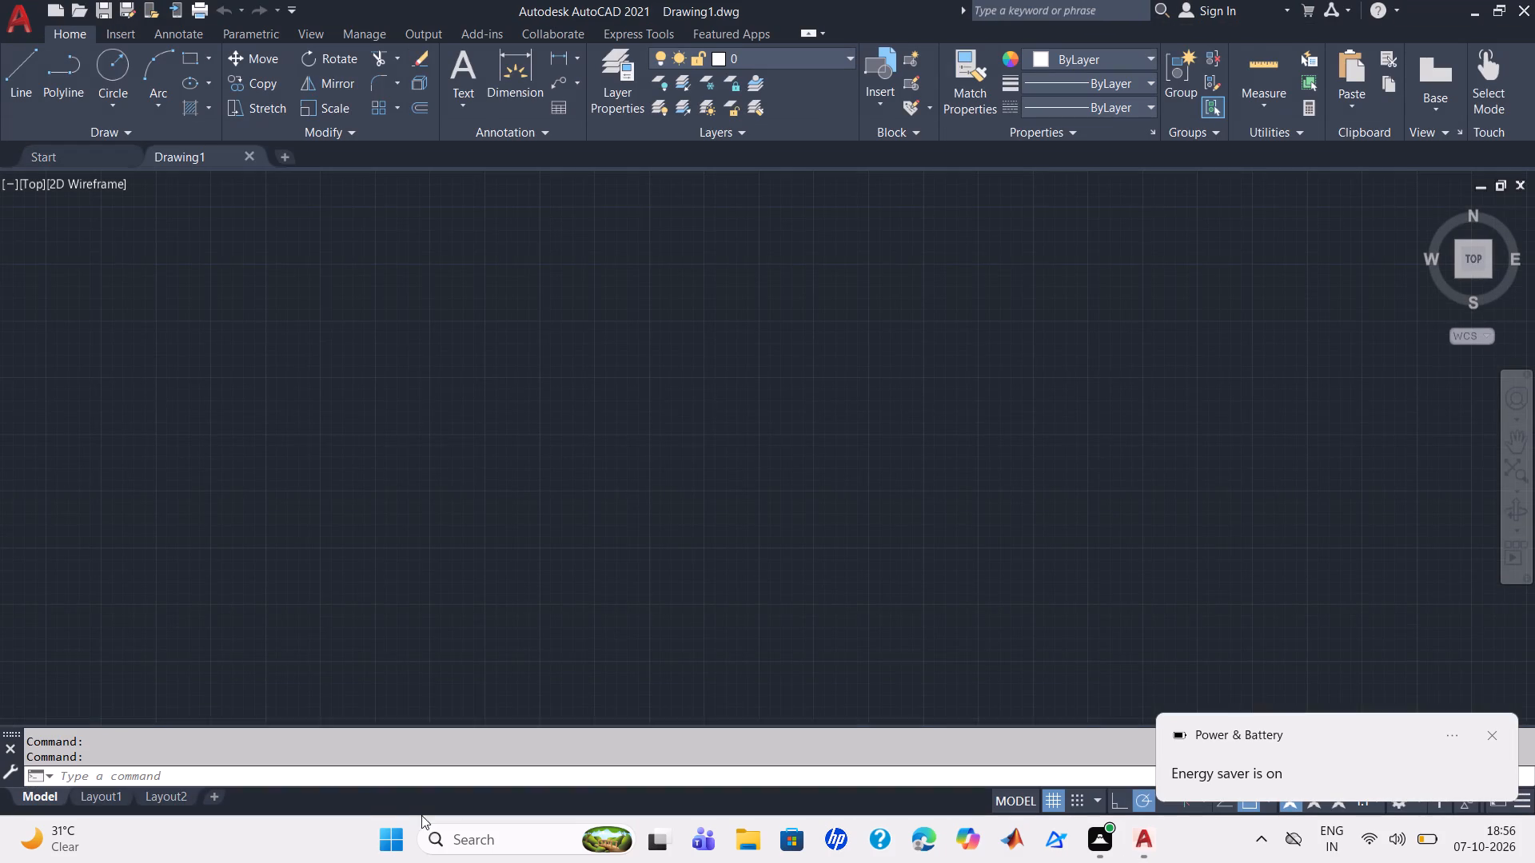
Turn on log file recording with LOGFILEON and dismiss the battery notification.
{"action": "left_click", "coordinate": [384, 774]}
{"action": "type", "text": "logfile"}
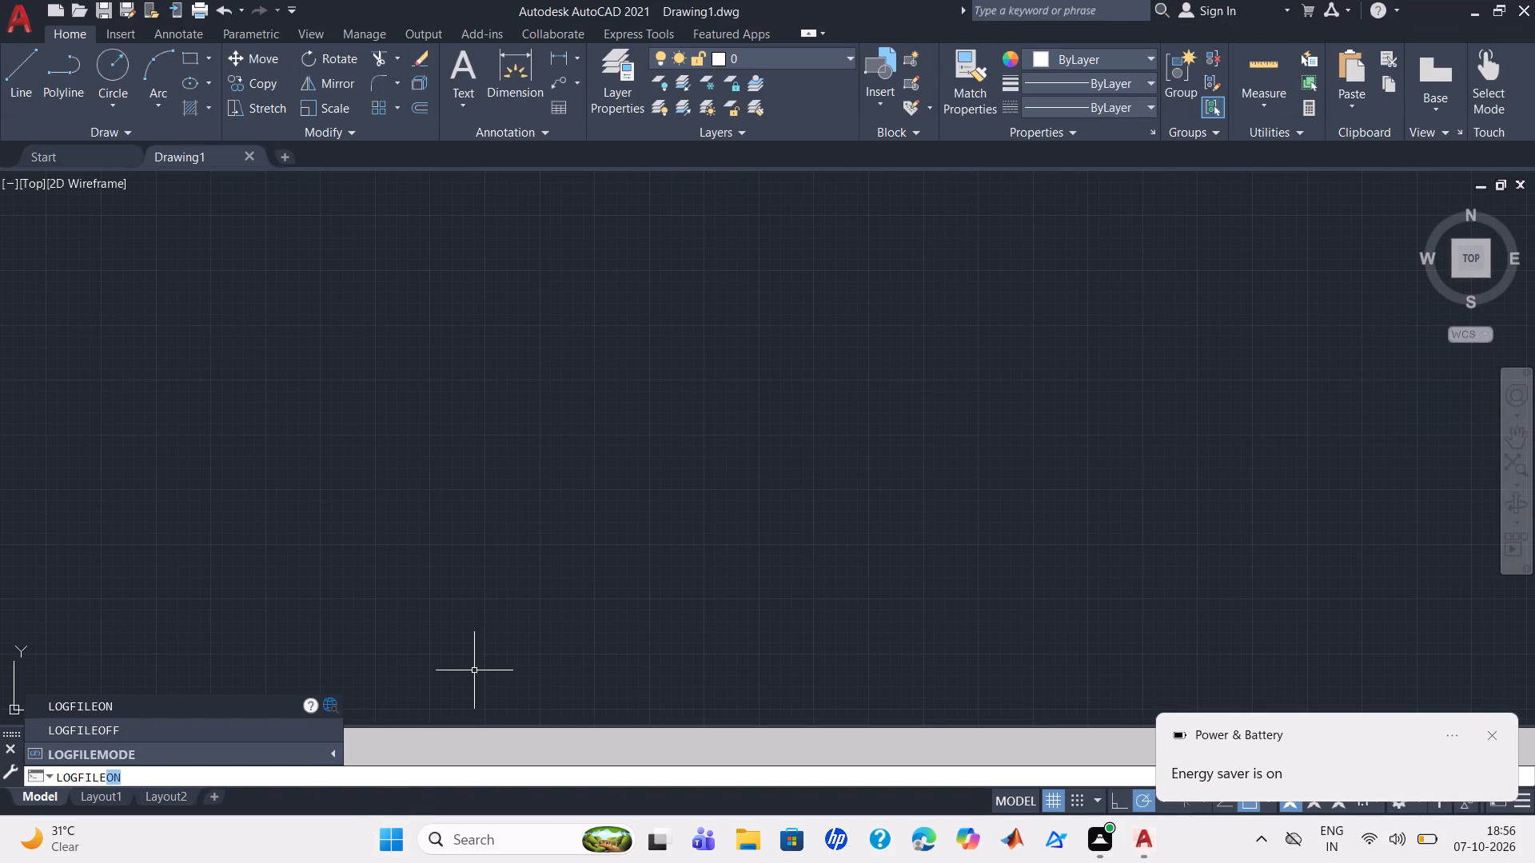
{"action": "type", "text": "on"}
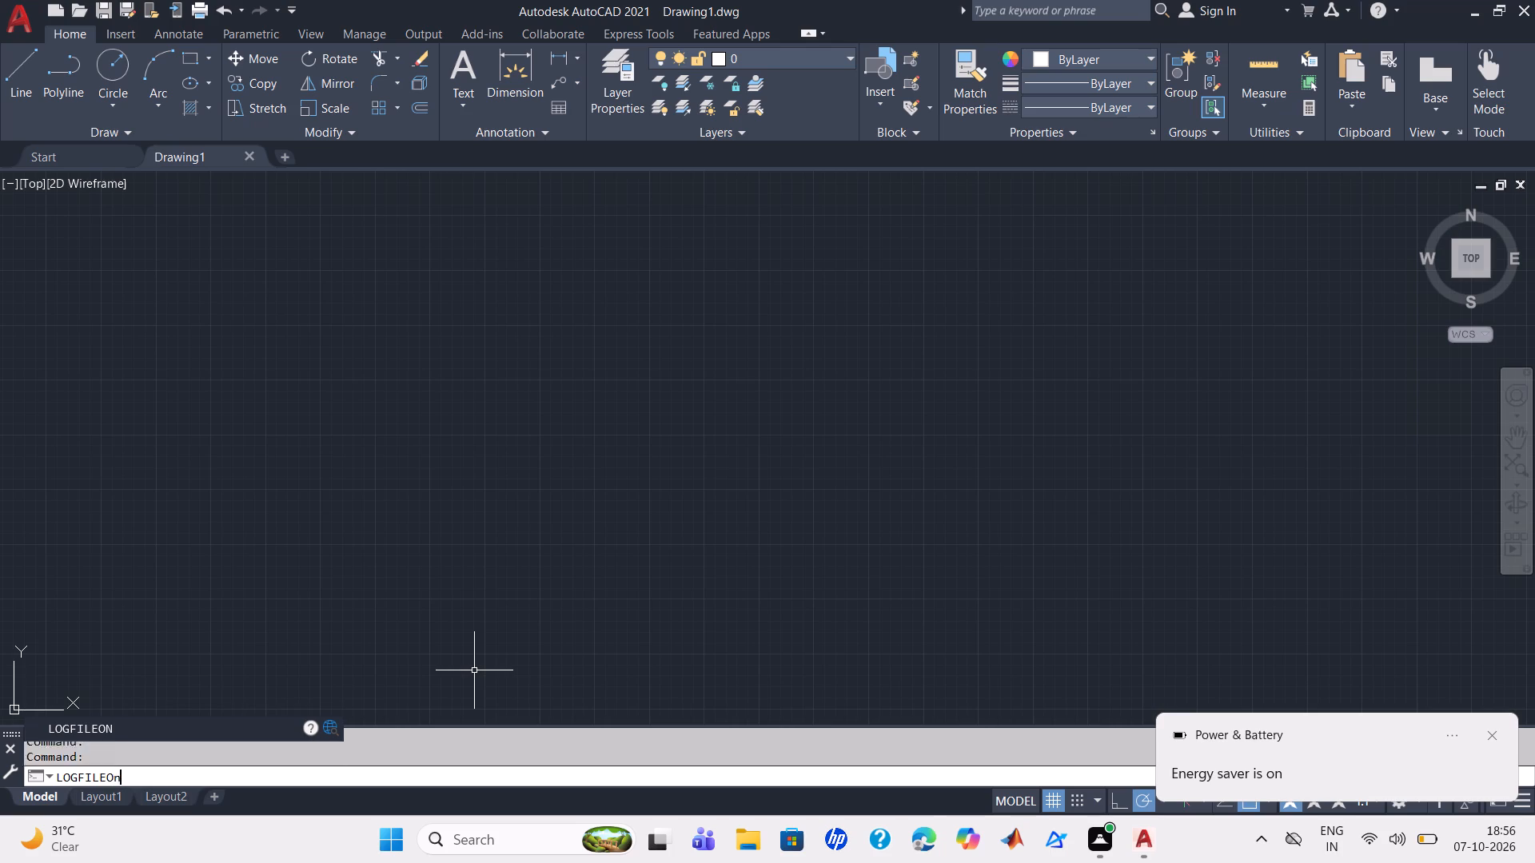
{"action": "key", "text": "Return"}
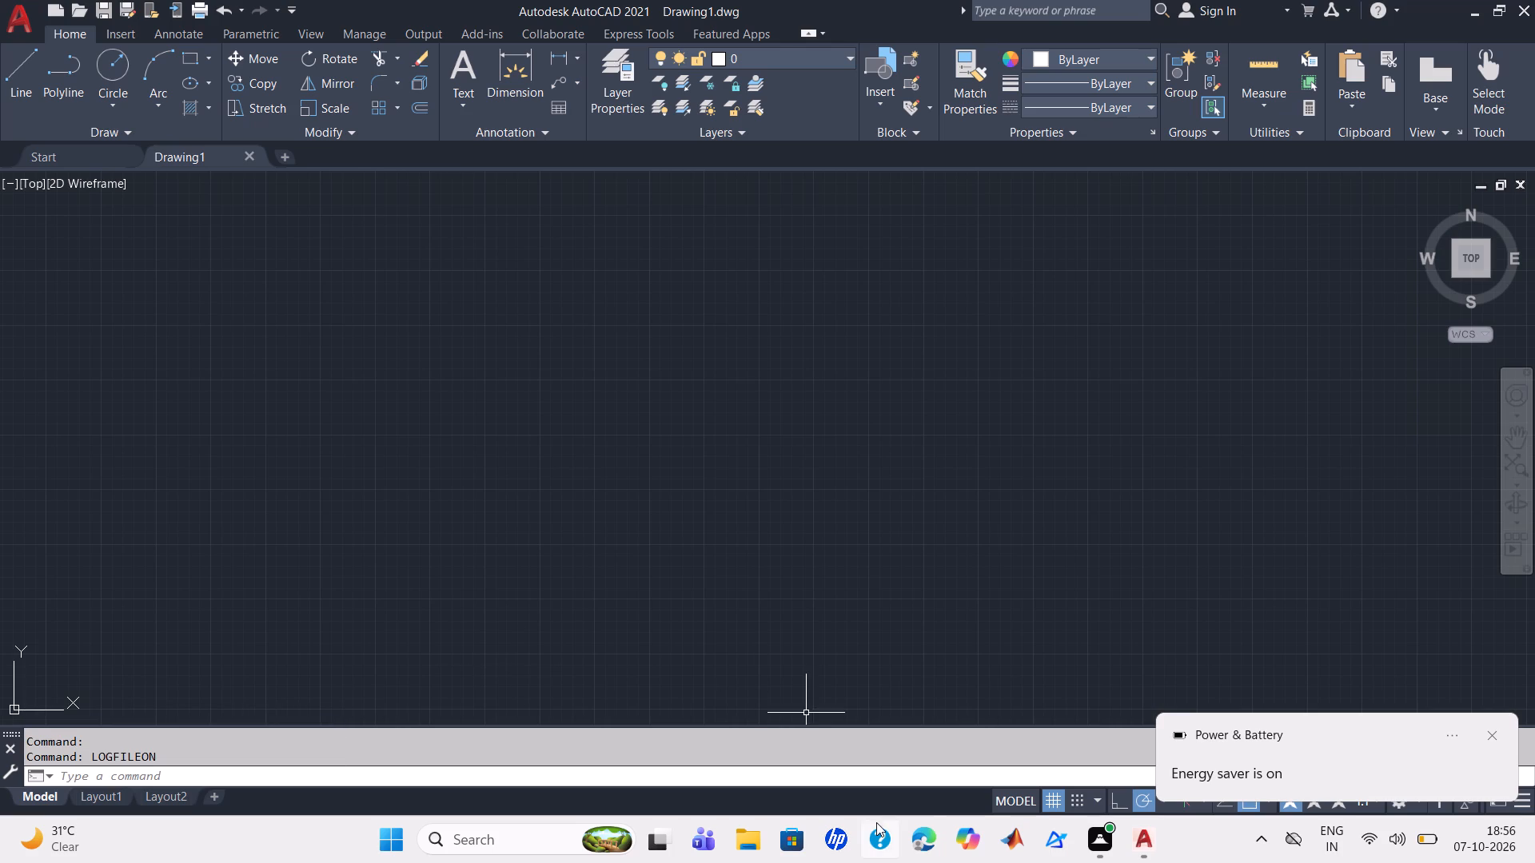
{"action": "left_click", "coordinate": [1493, 731]}
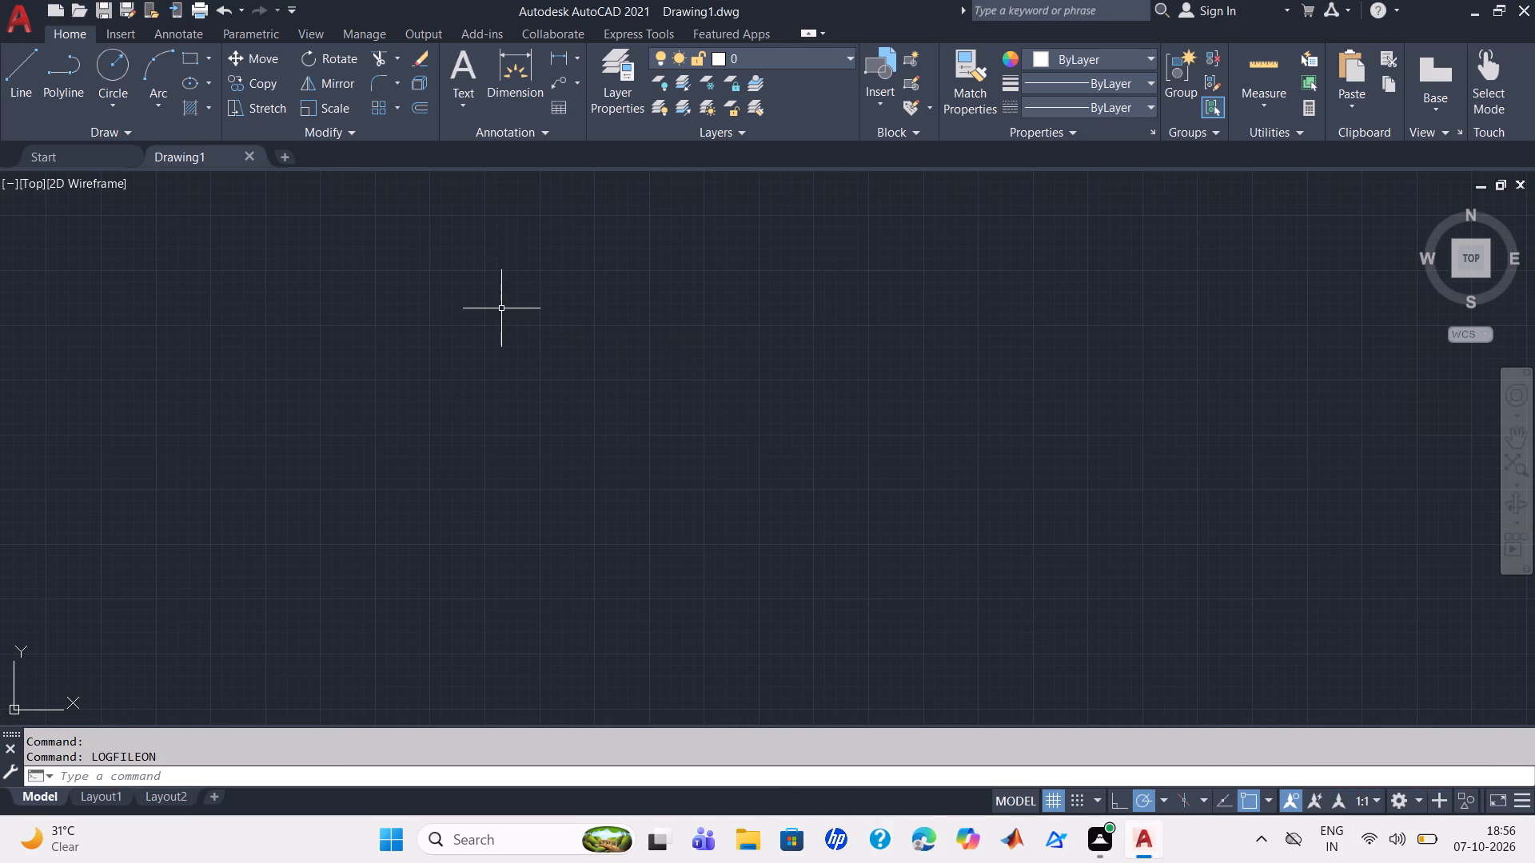
Configure the drawing units to Engineering length type, precision 0'-0", and Inches as the insertion scale.
{"action": "type", "text": "units"}
{"action": "key", "text": "Return"}
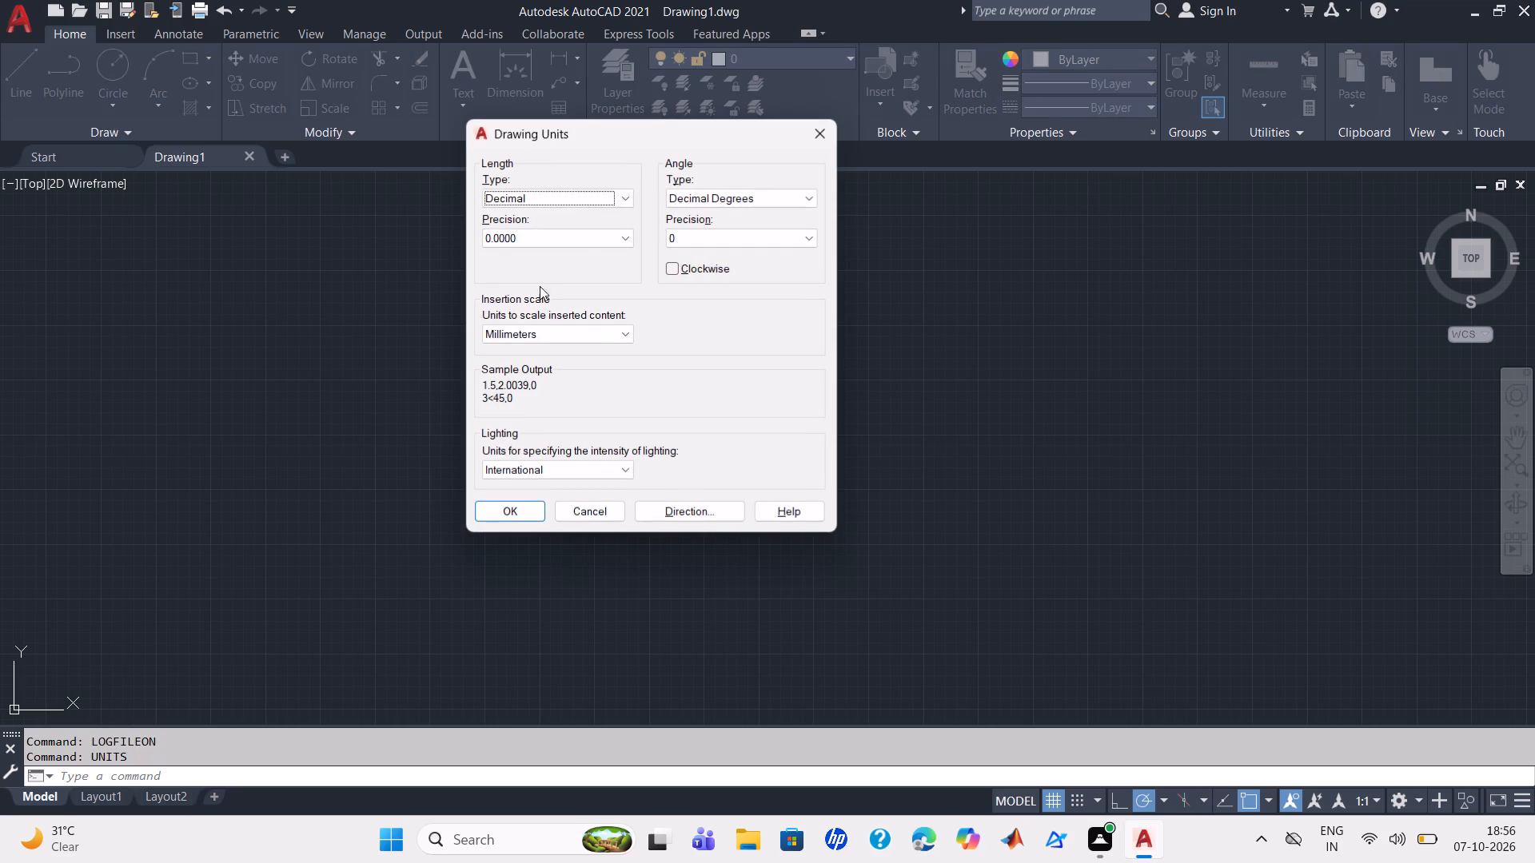
{"action": "left_click", "coordinate": [620, 195]}
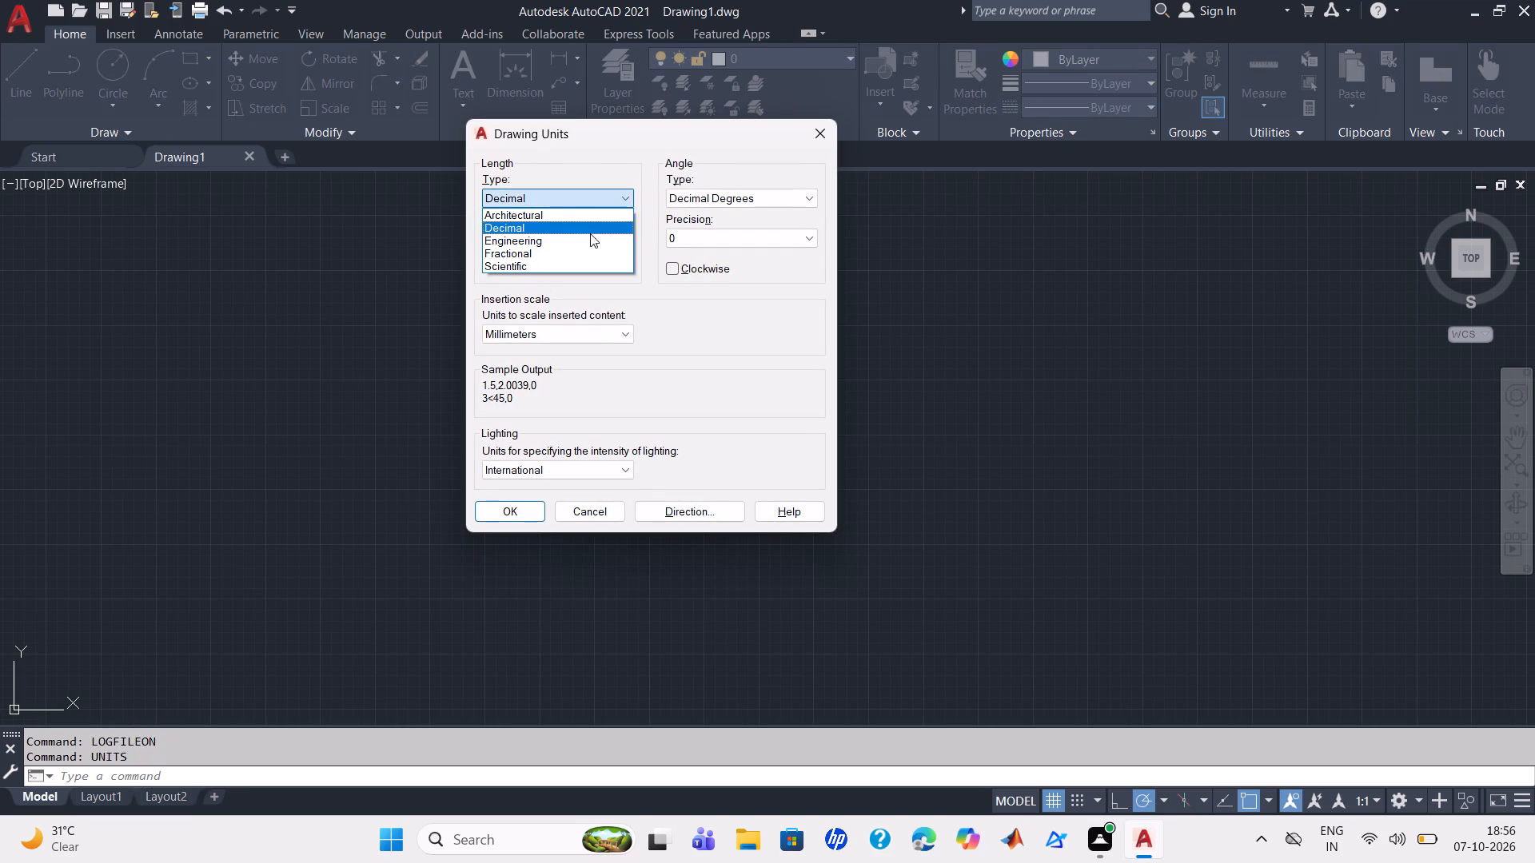
{"action": "left_click", "coordinate": [589, 235]}
{"action": "left_click", "coordinate": [630, 240]}
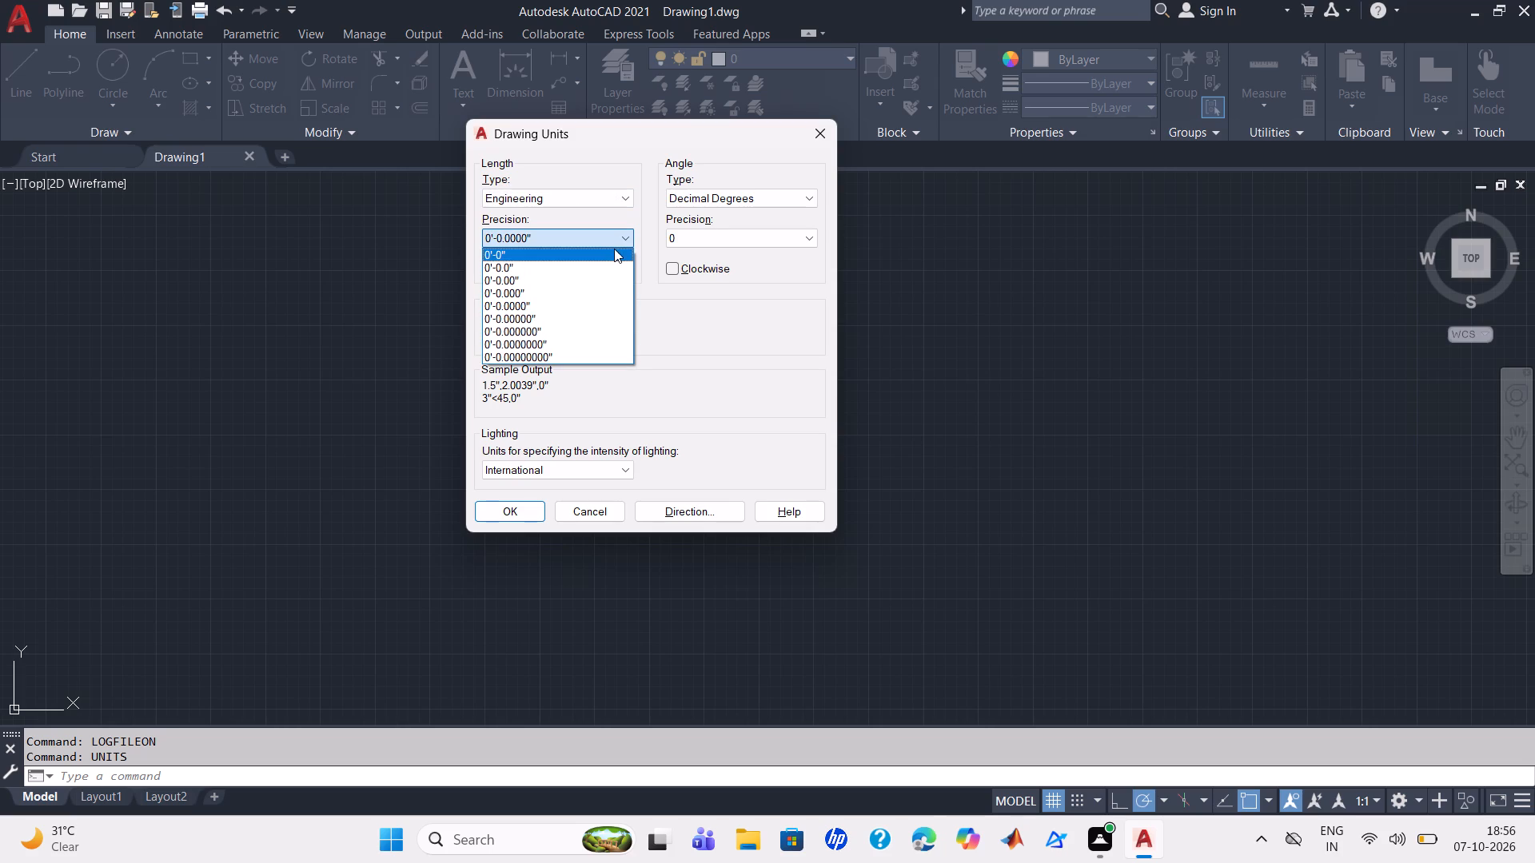
{"action": "left_click", "coordinate": [609, 249]}
{"action": "left_click", "coordinate": [618, 328]}
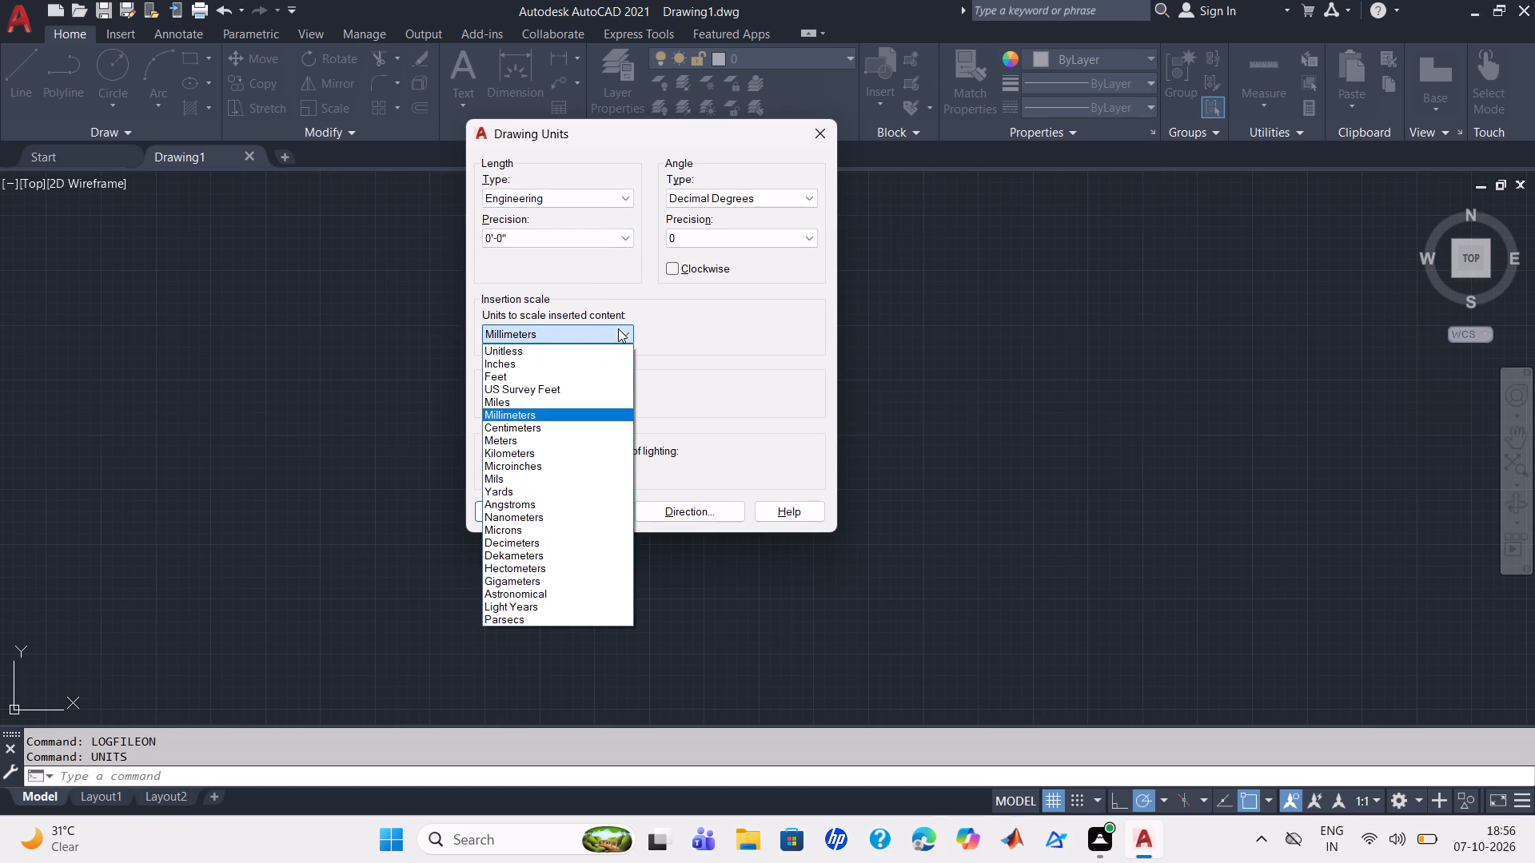
{"action": "left_click", "coordinate": [579, 361]}
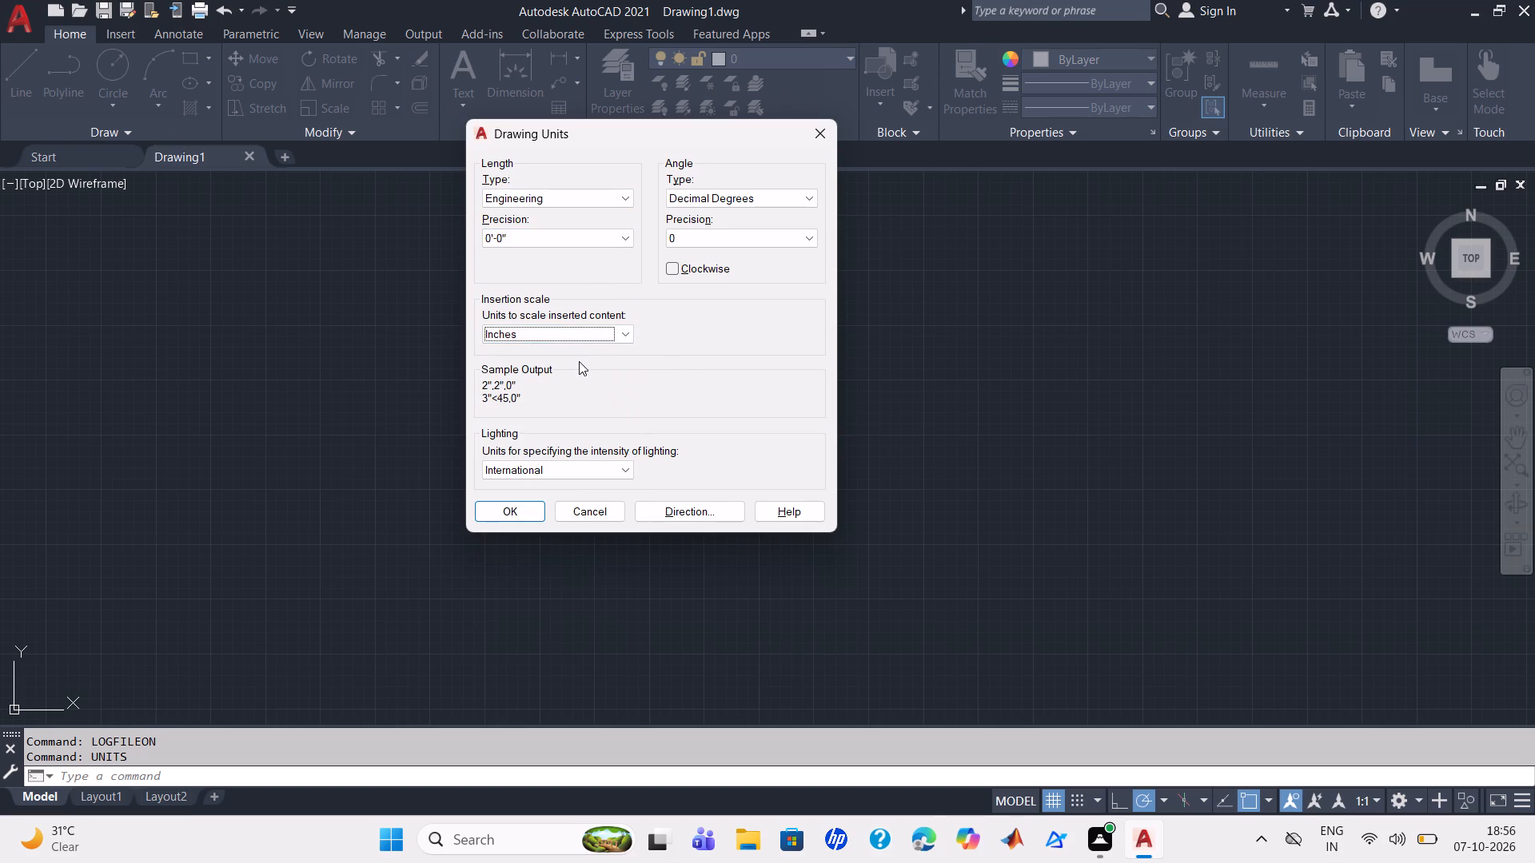
{"action": "left_click", "coordinate": [518, 507]}
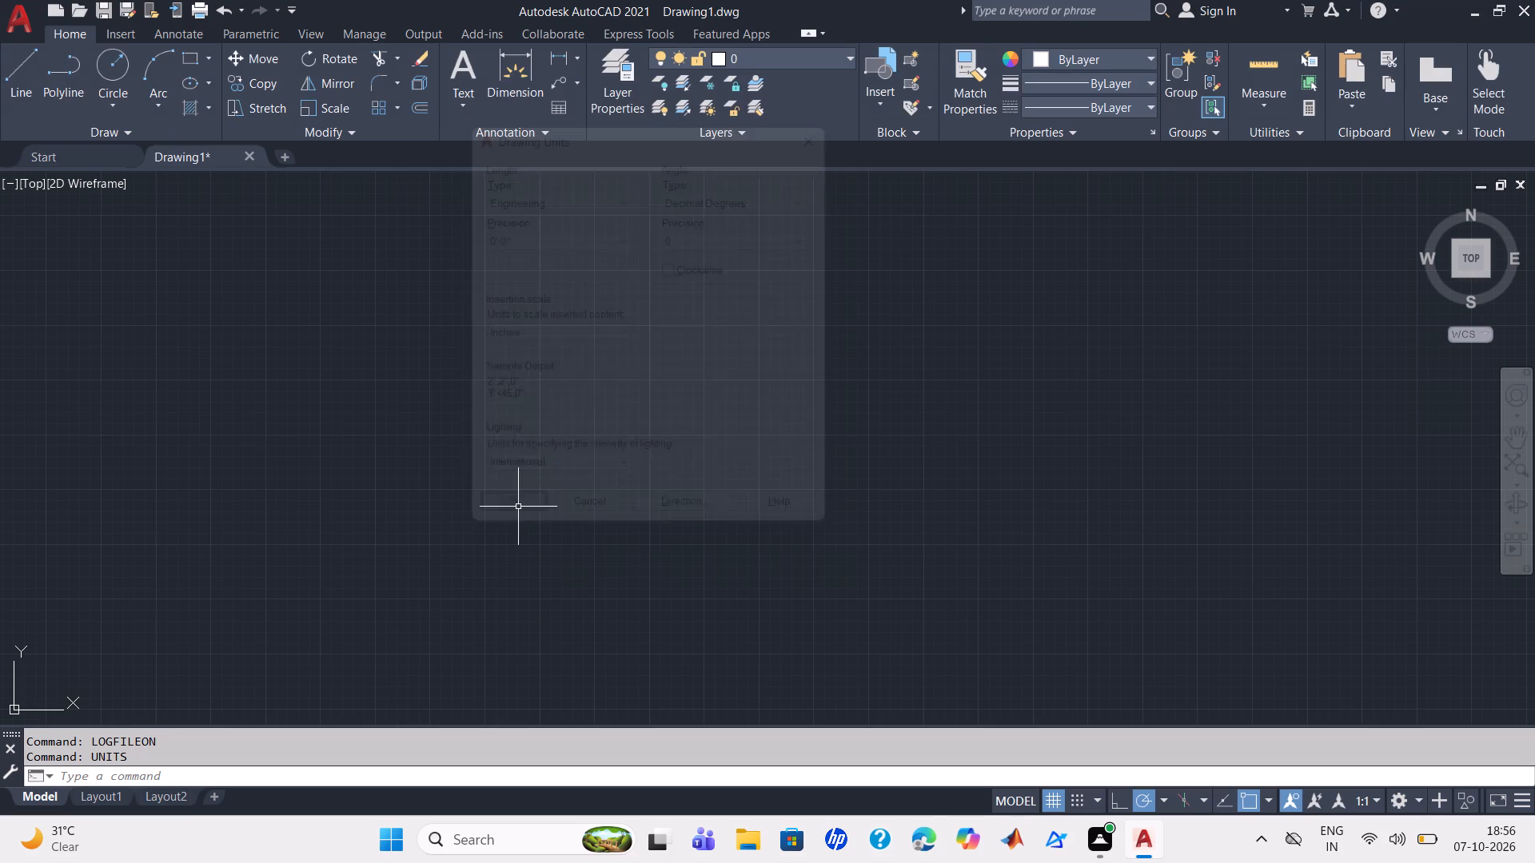
Modify the ISO-25 dimension style, setting its text height to 6".
{"action": "key", "text": "d"}
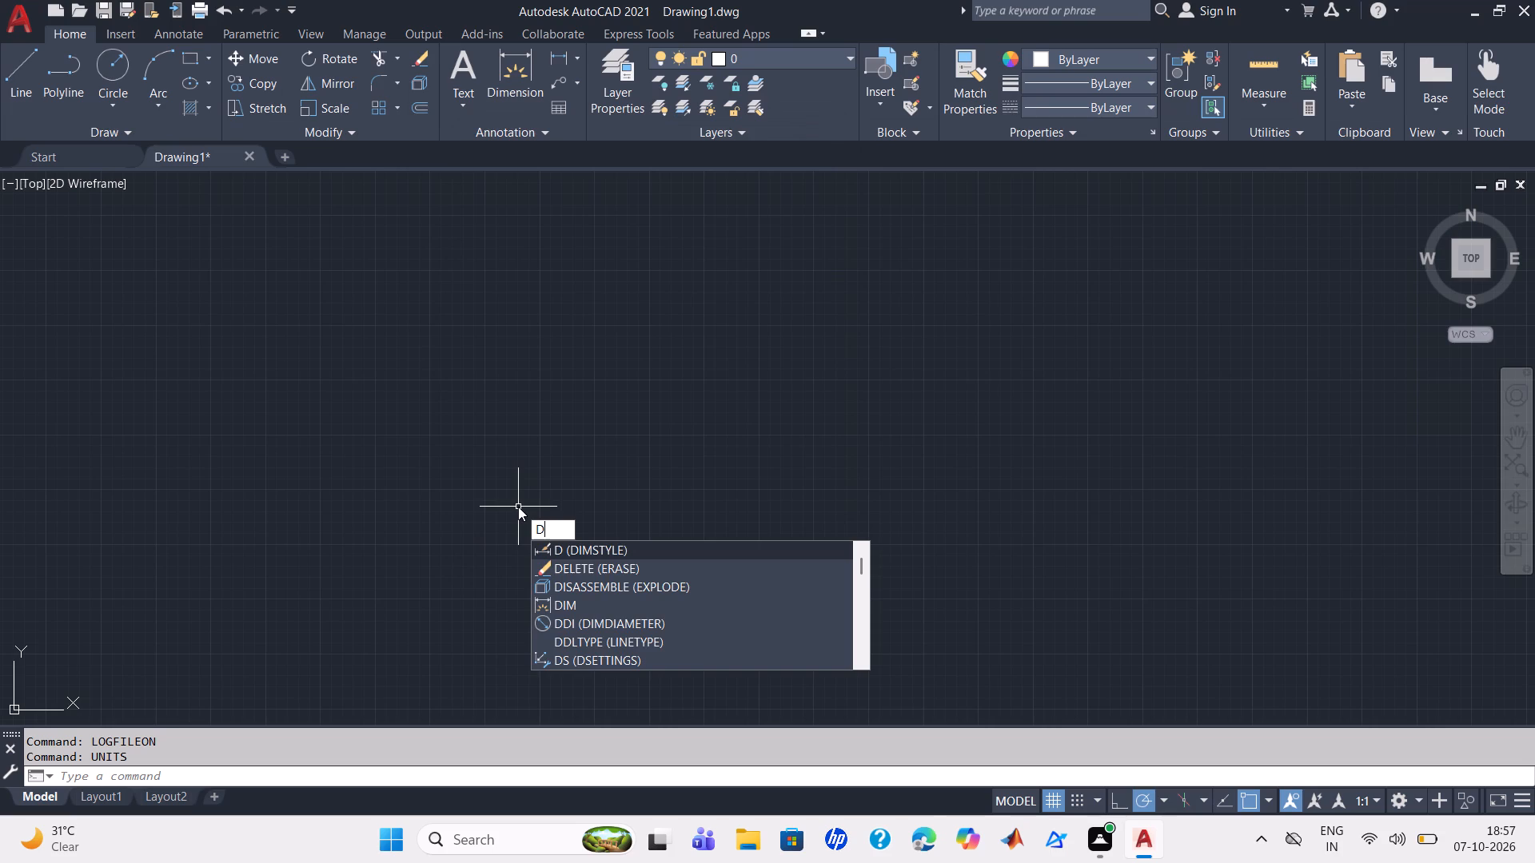
{"action": "key", "text": "Return"}
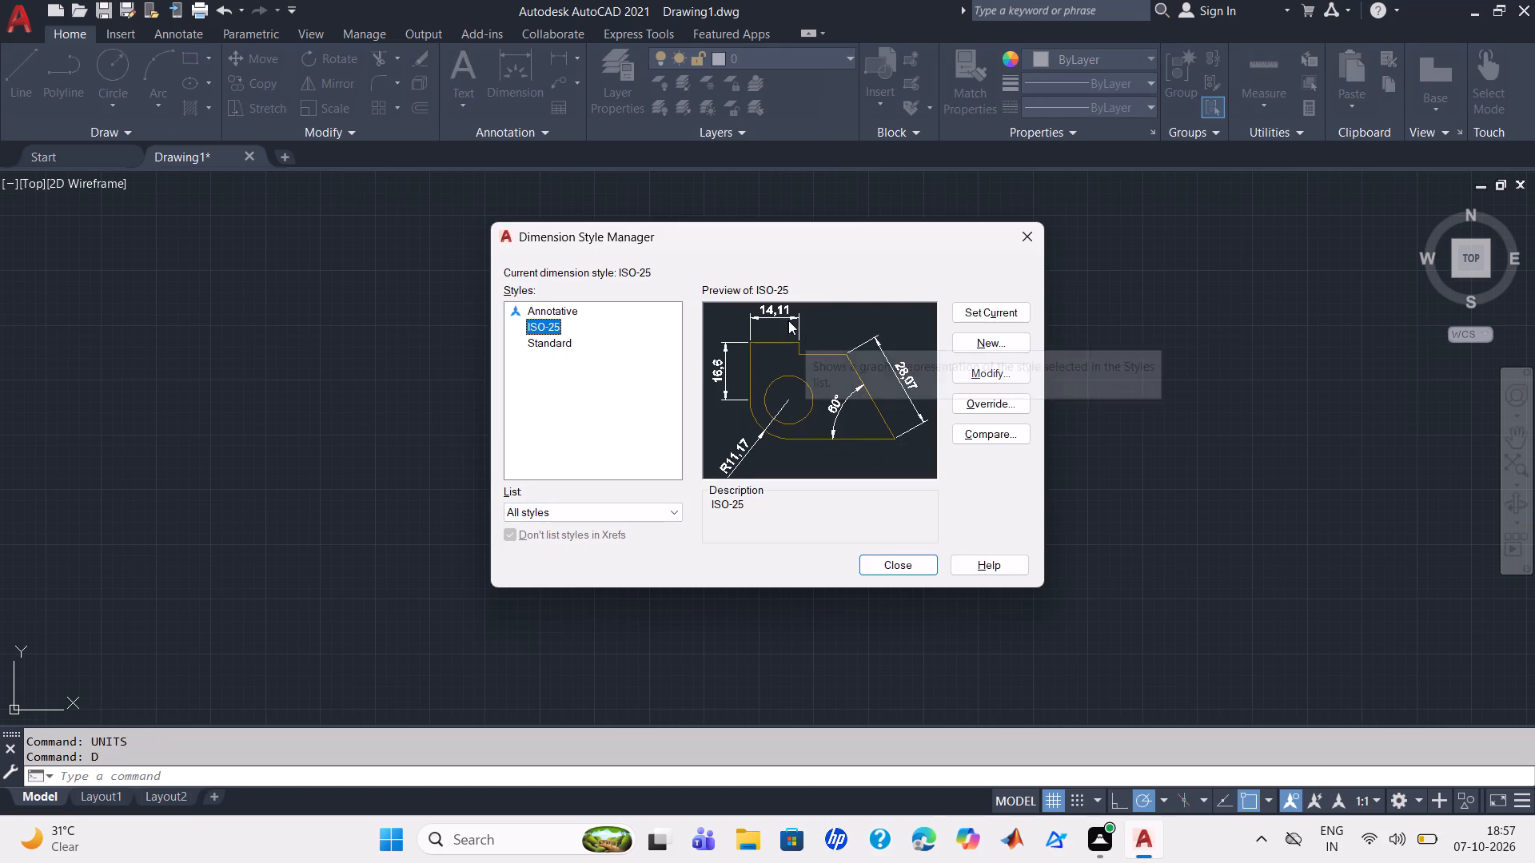
{"action": "left_click", "coordinate": [1001, 369]}
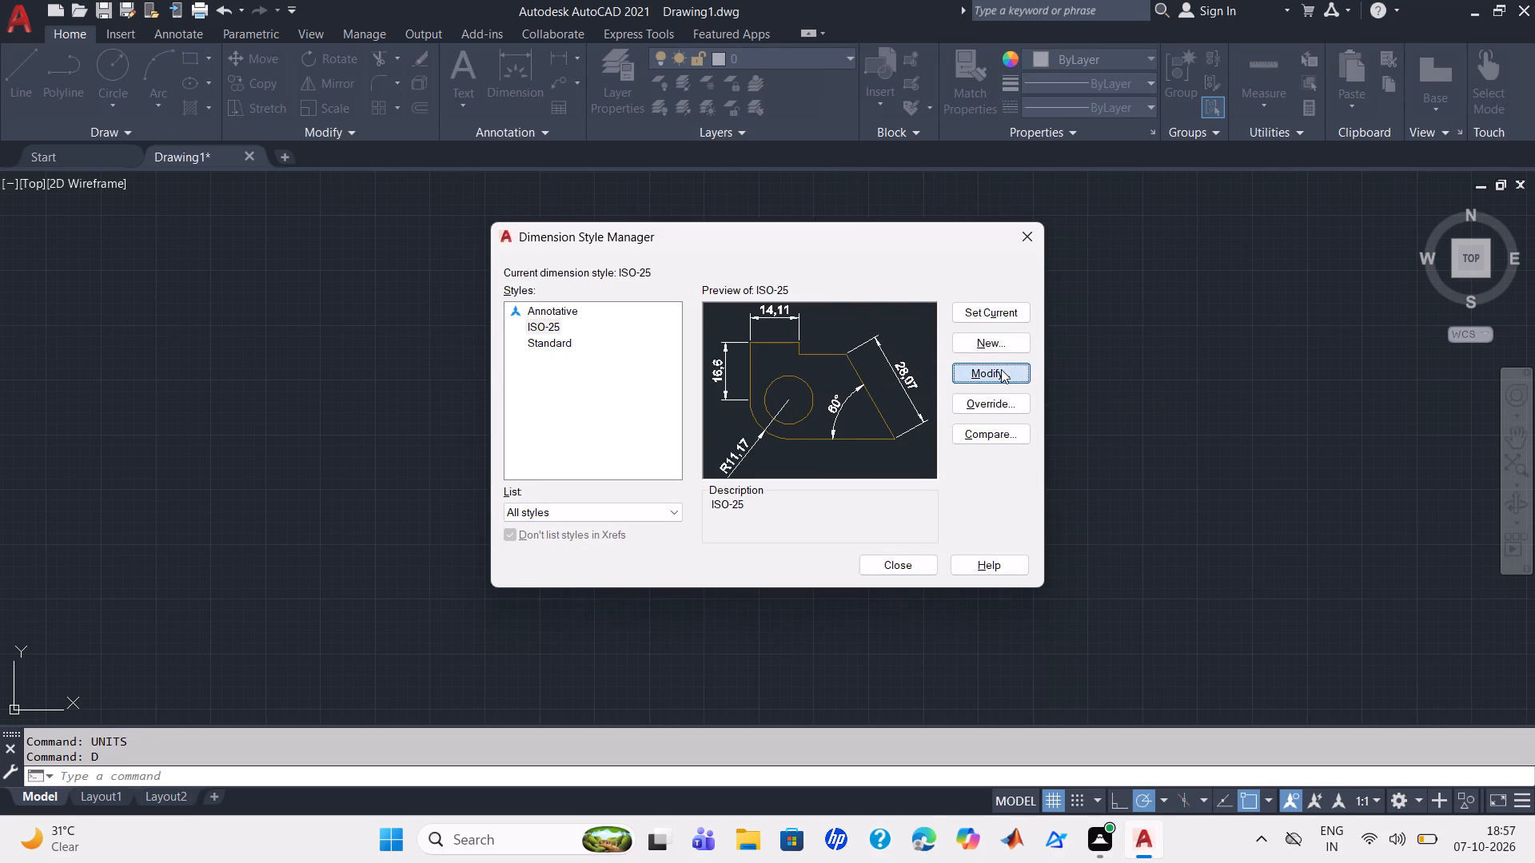
{"action": "left_click", "coordinate": [466, 112]}
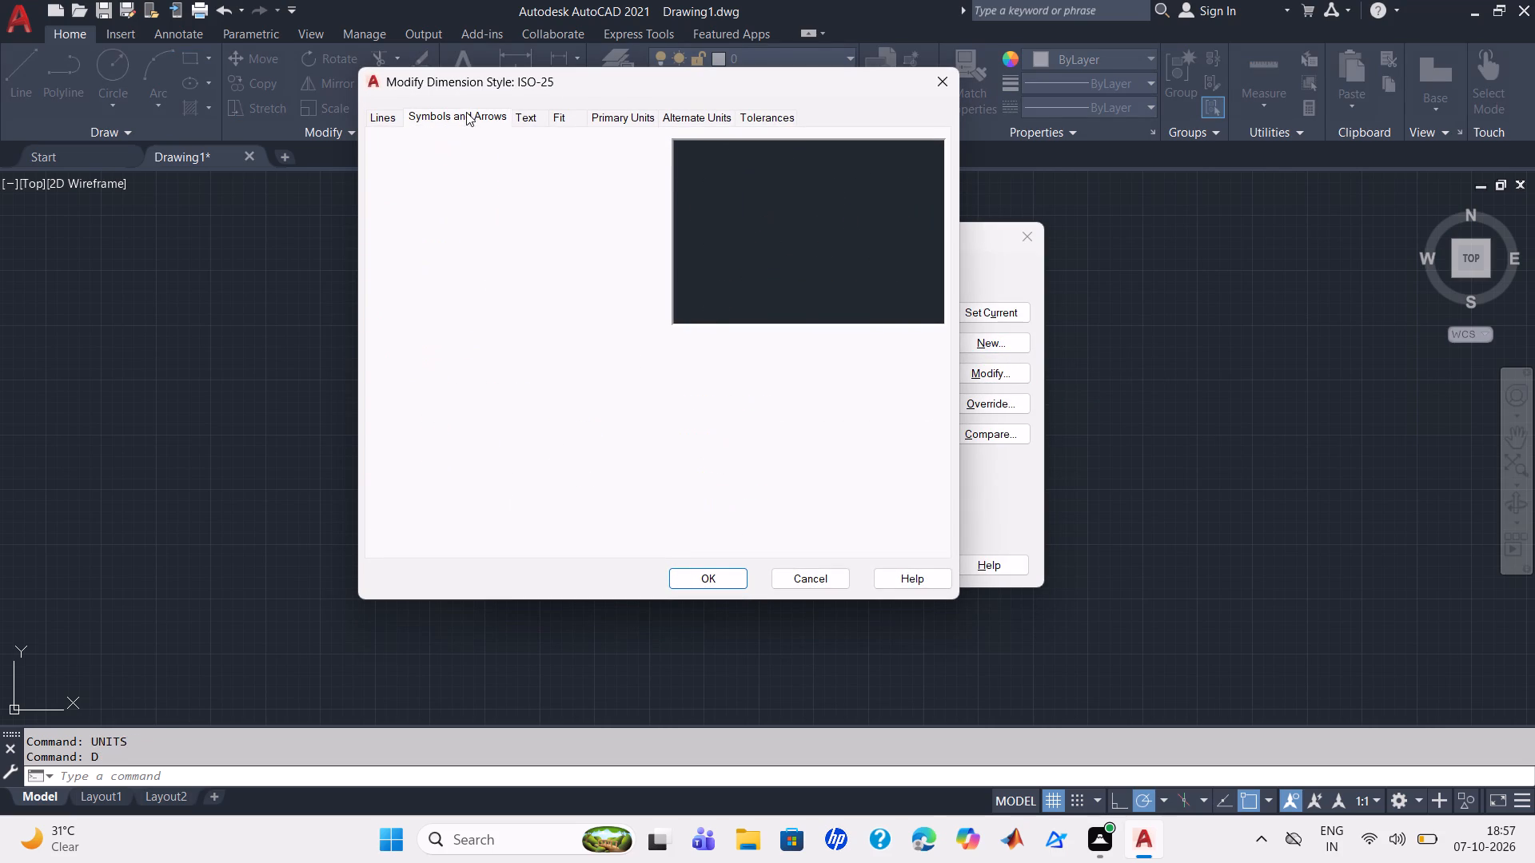
{"action": "left_click", "coordinate": [388, 115]}
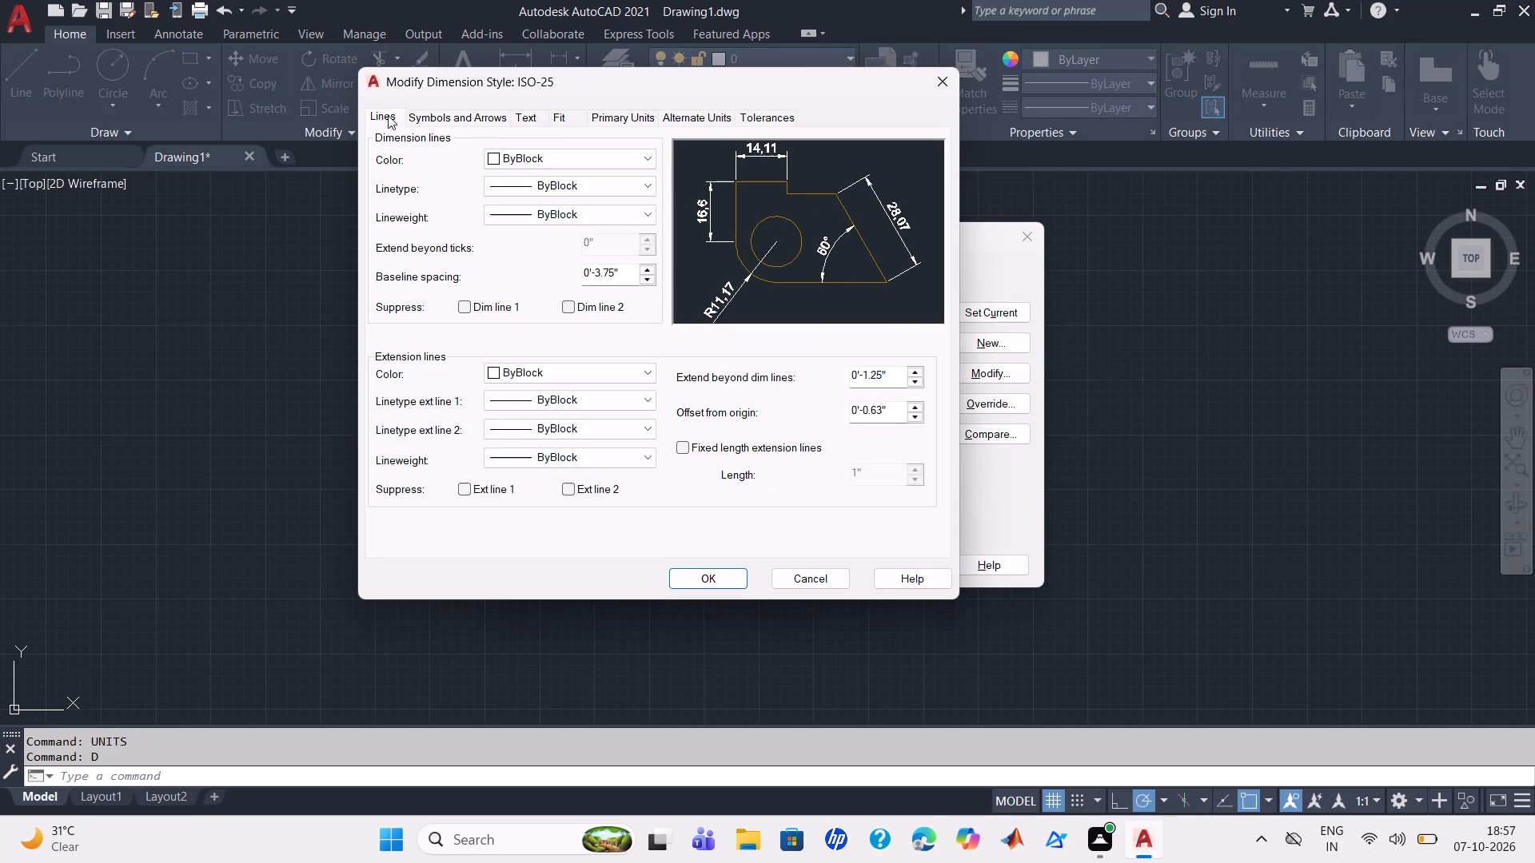
{"action": "left_click", "coordinate": [425, 114]}
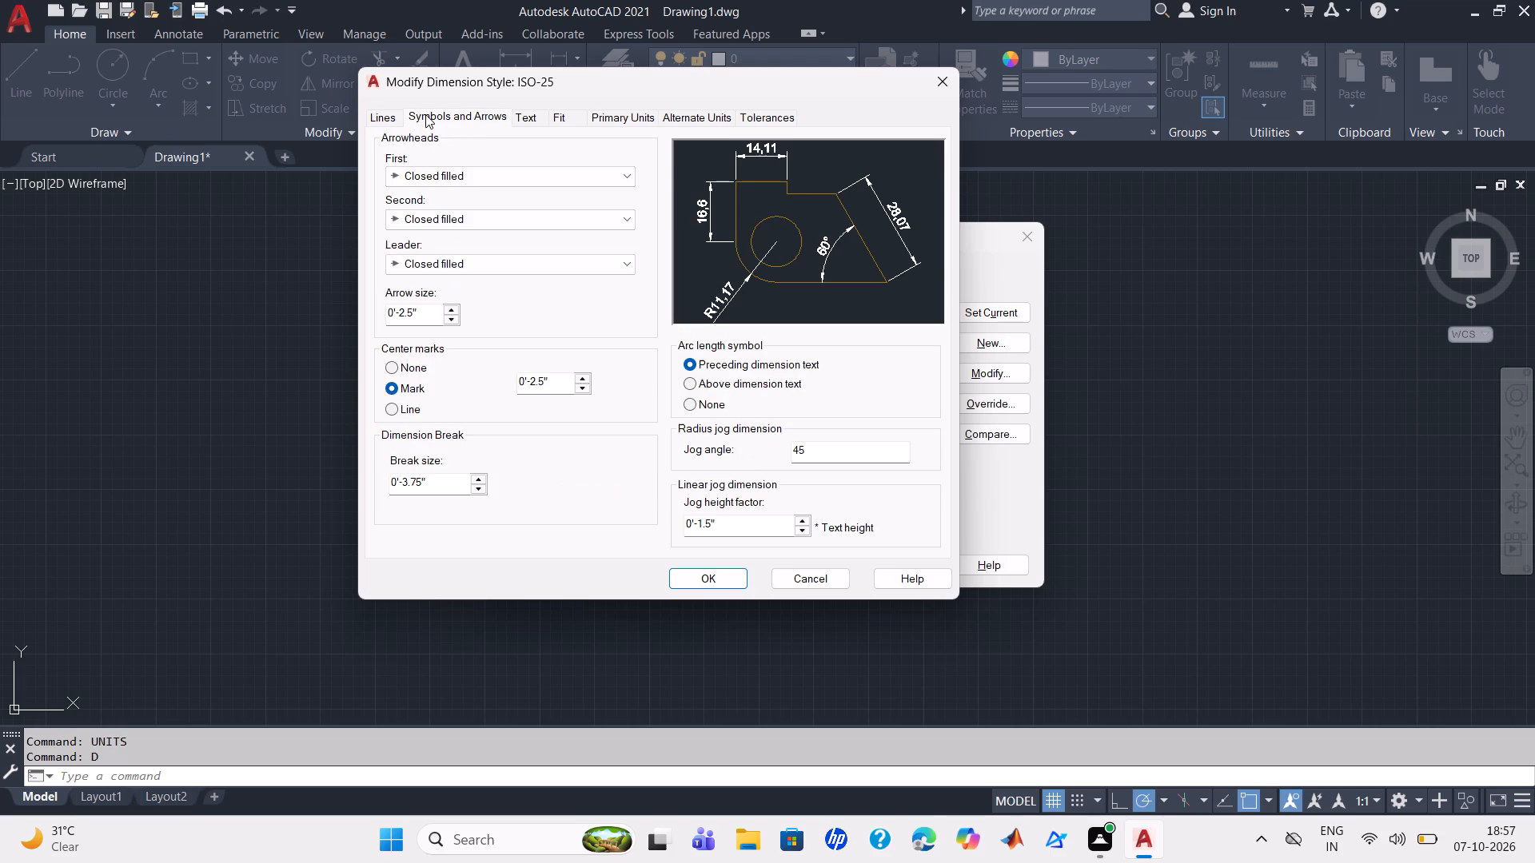
{"action": "left_click", "coordinate": [520, 114]}
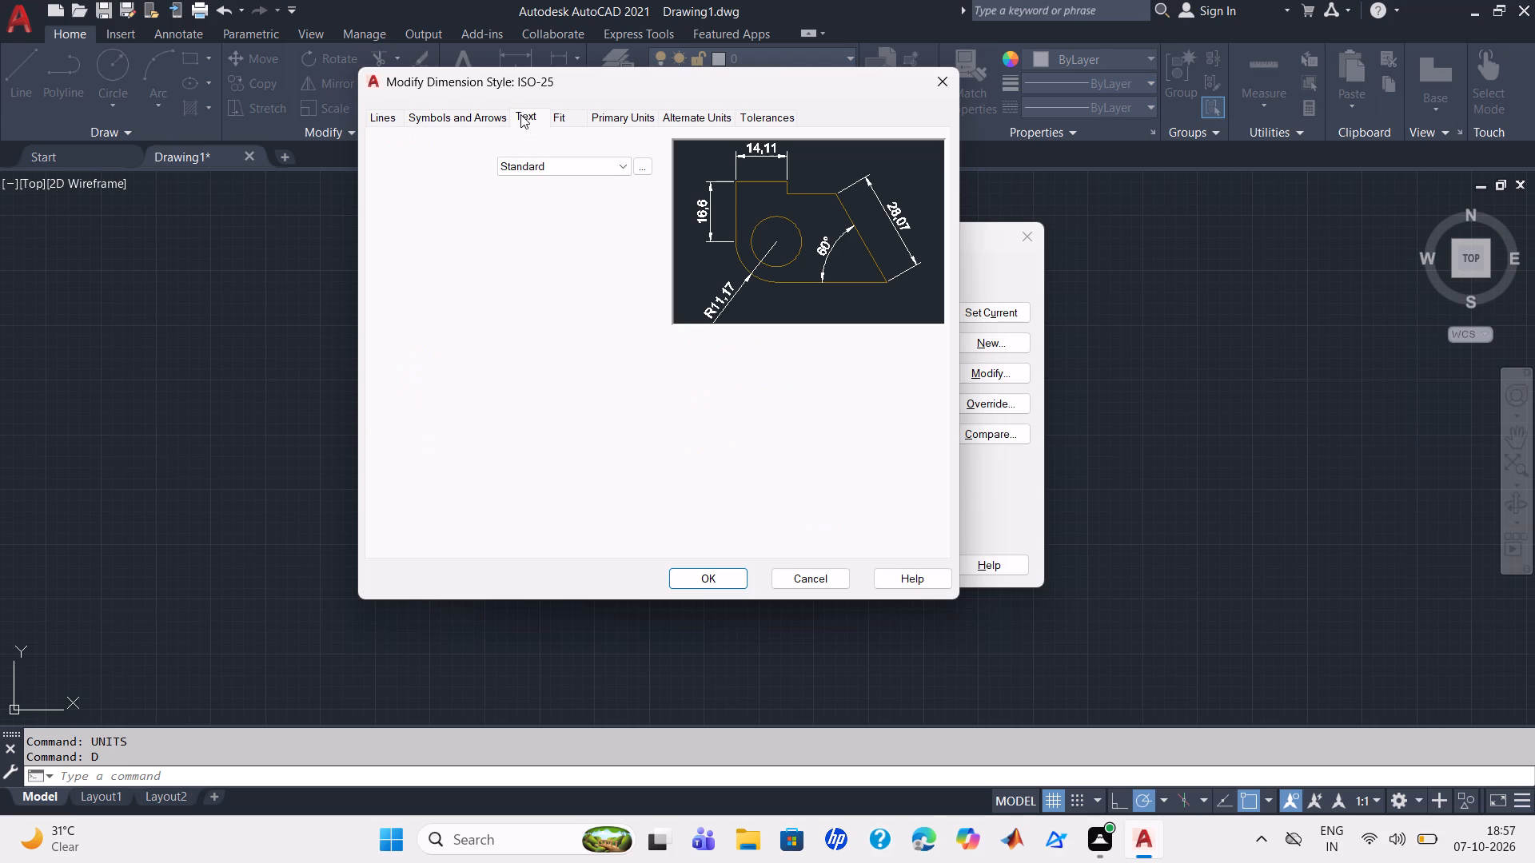
{"action": "left_click", "coordinate": [564, 114]}
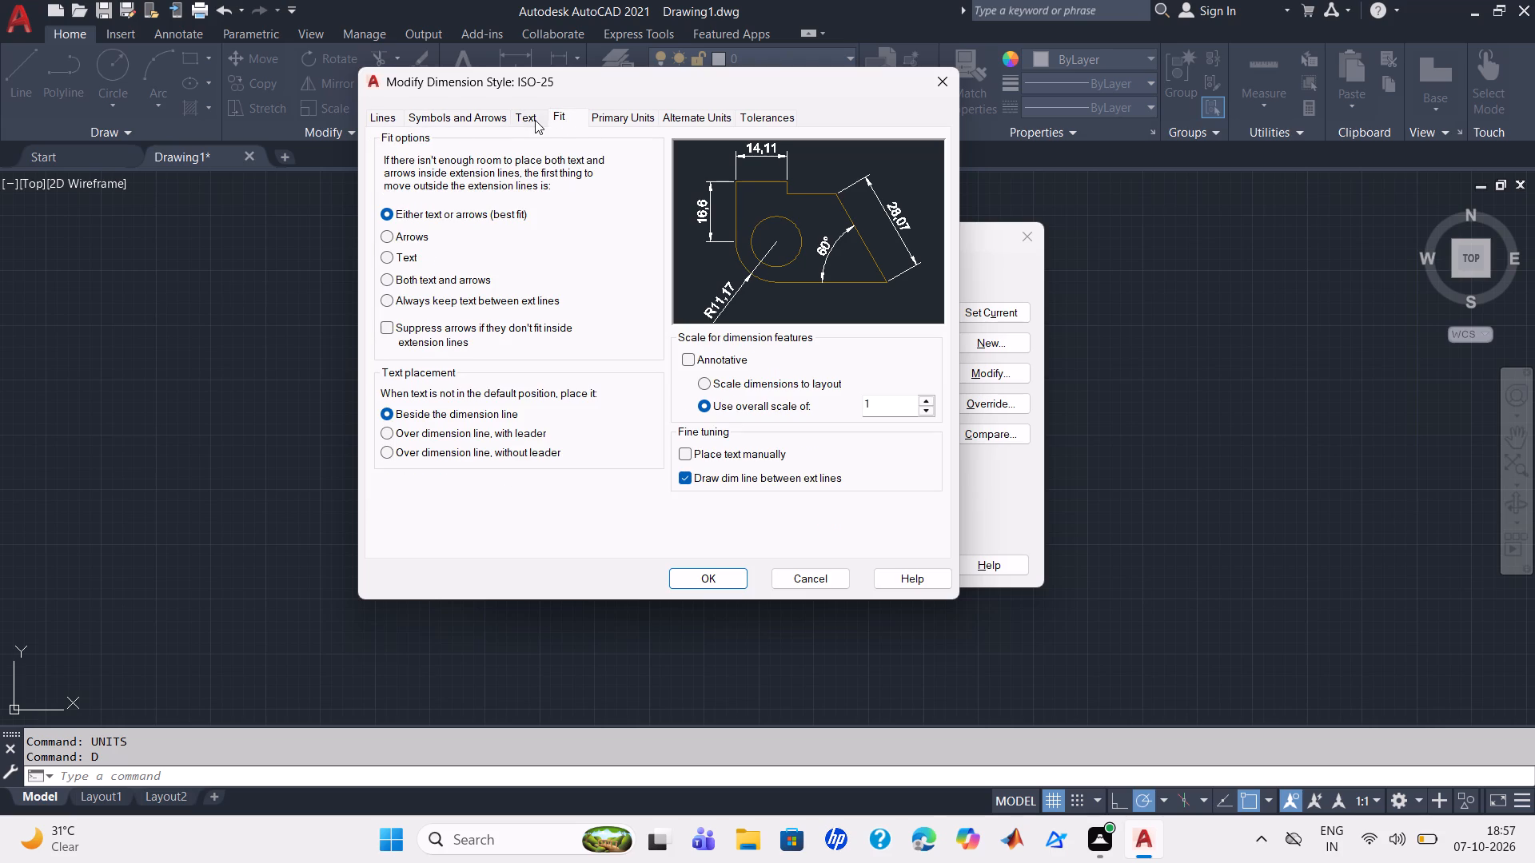
{"action": "left_click", "coordinate": [532, 120]}
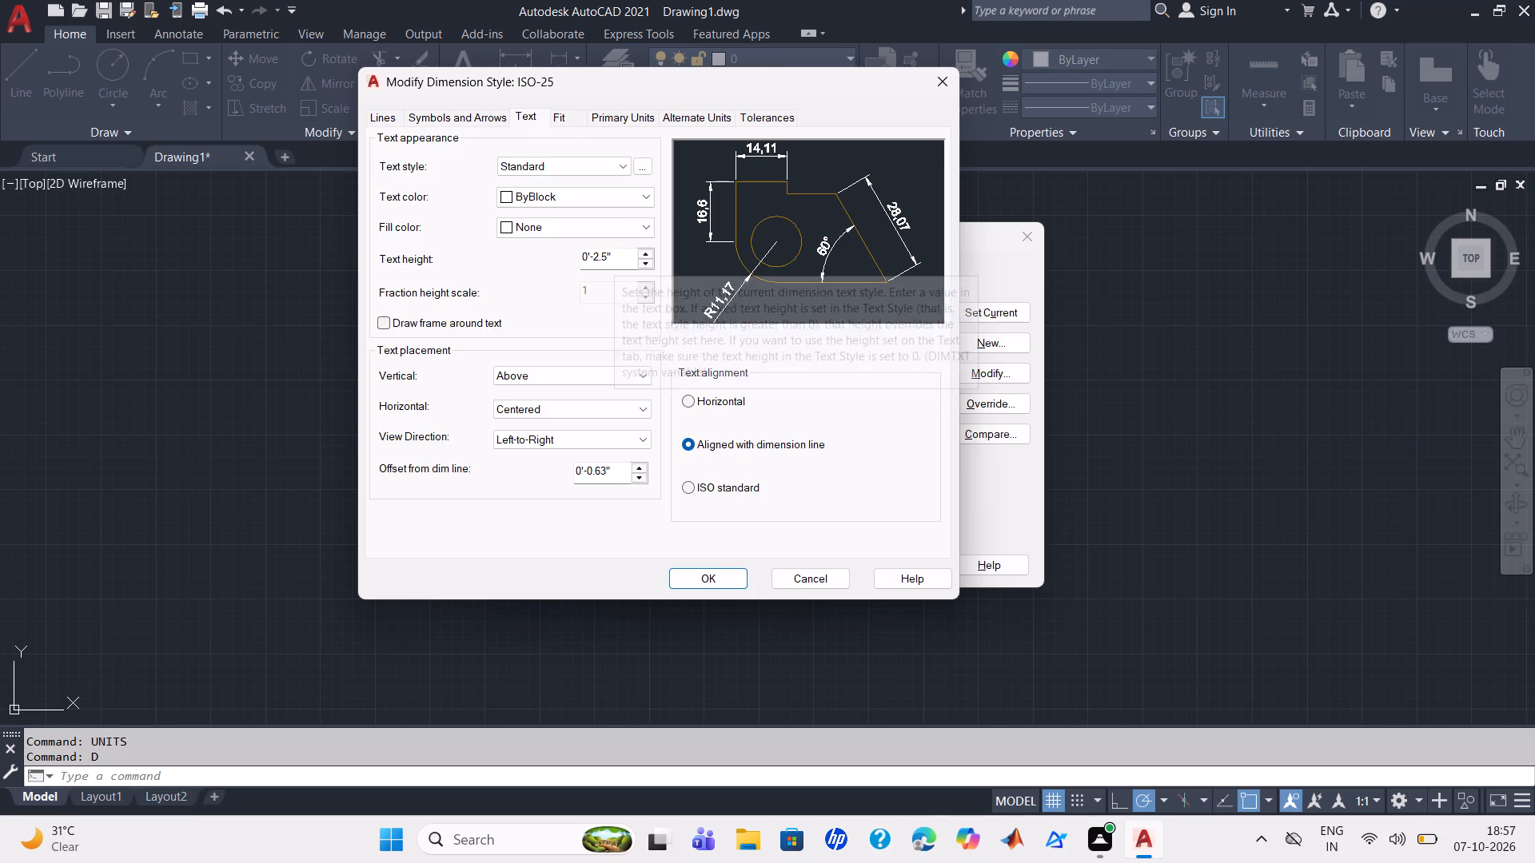
{"action": "left_click_drag", "start_coordinate": [614, 259], "coordinate": [570, 260]}
{"action": "key", "text": "6"}
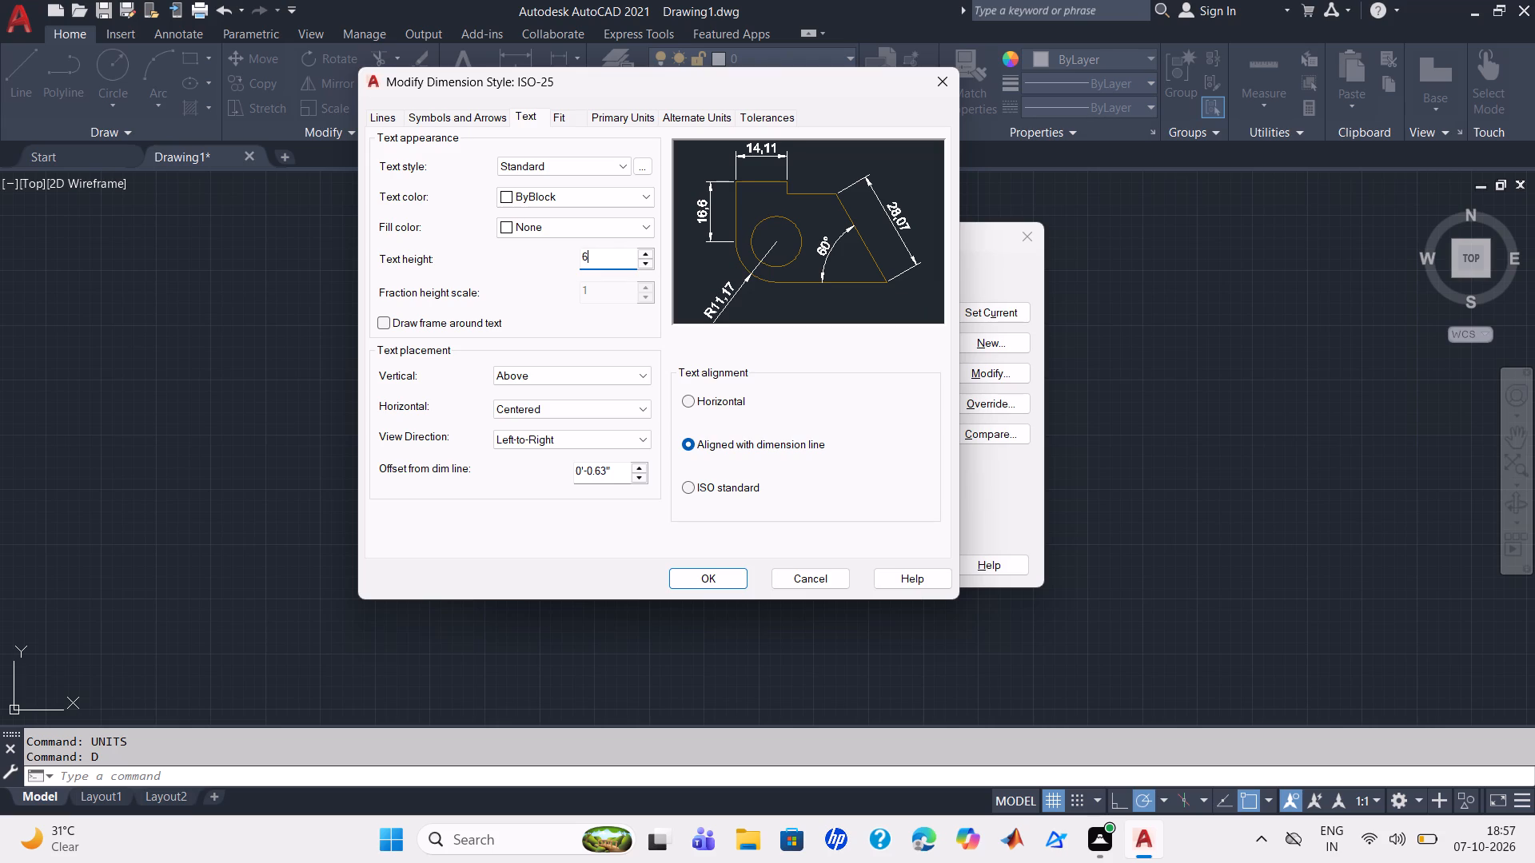
{"action": "key", "text": "apostrophe"}
{"action": "key", "text": "Return"}
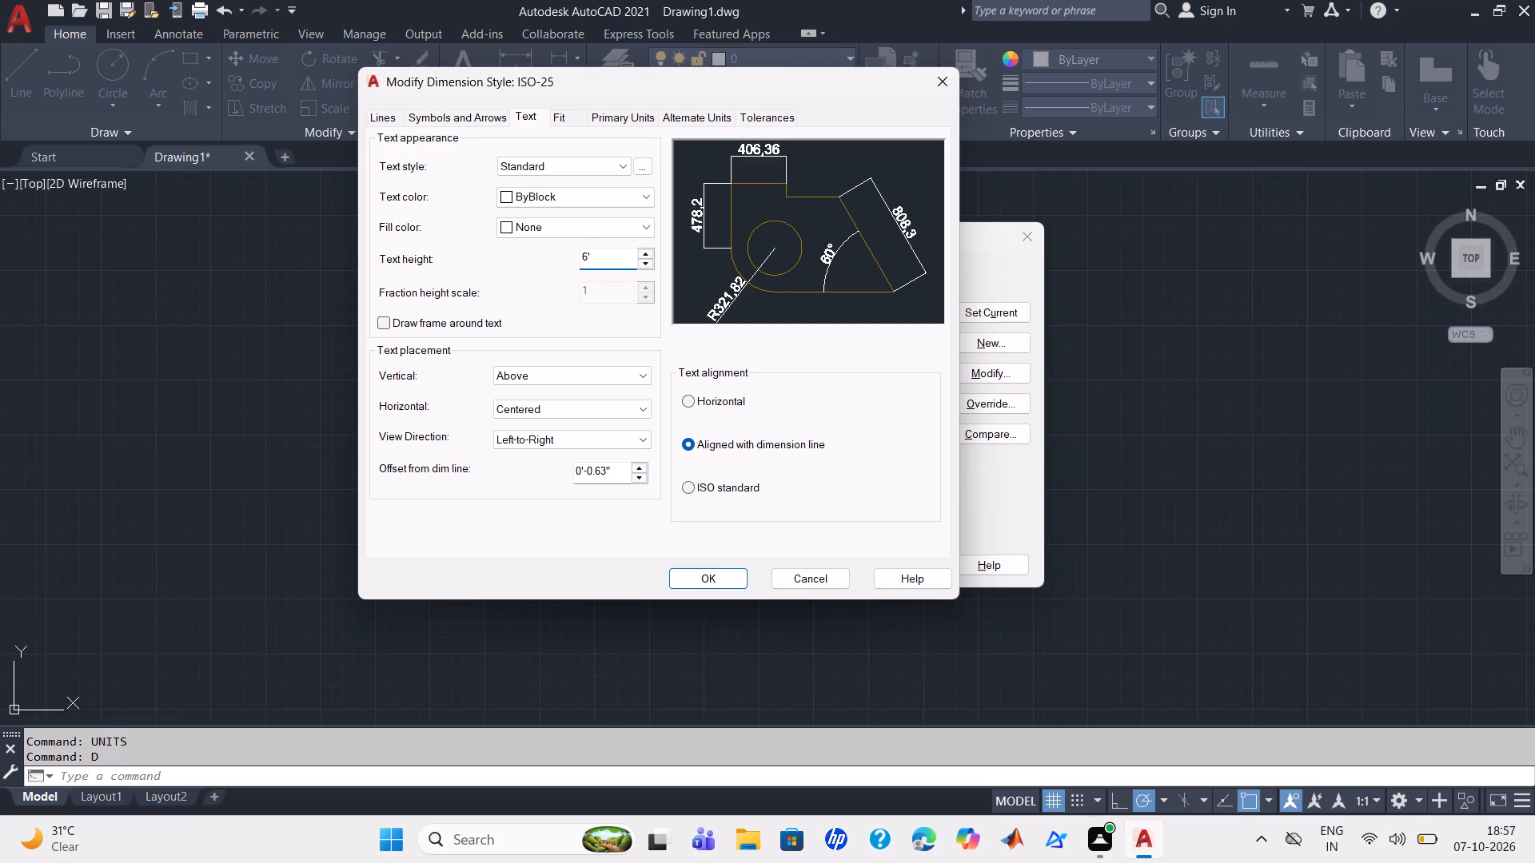
{"action": "key", "text": "Right"}
{"action": "key", "text": "Right"}
{"action": "key", "text": "BackSpace"}
{"action": "key", "text": "shift+quotedbl"}
{"action": "key", "text": "Return"}
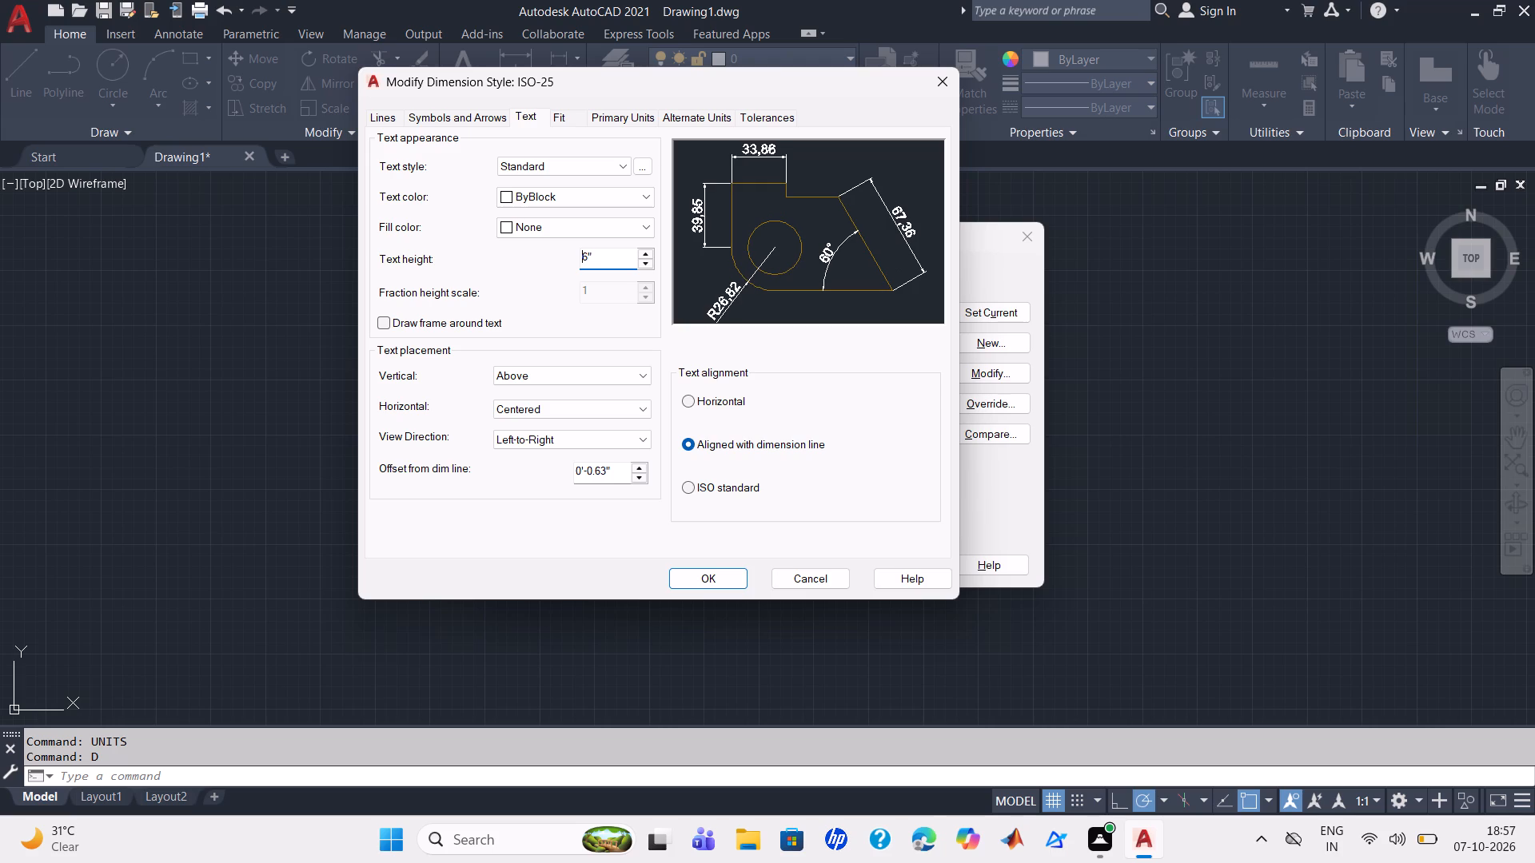
Set the arrow size of the ISO-25 dimension style to 4".
{"action": "left_click", "coordinate": [560, 116]}
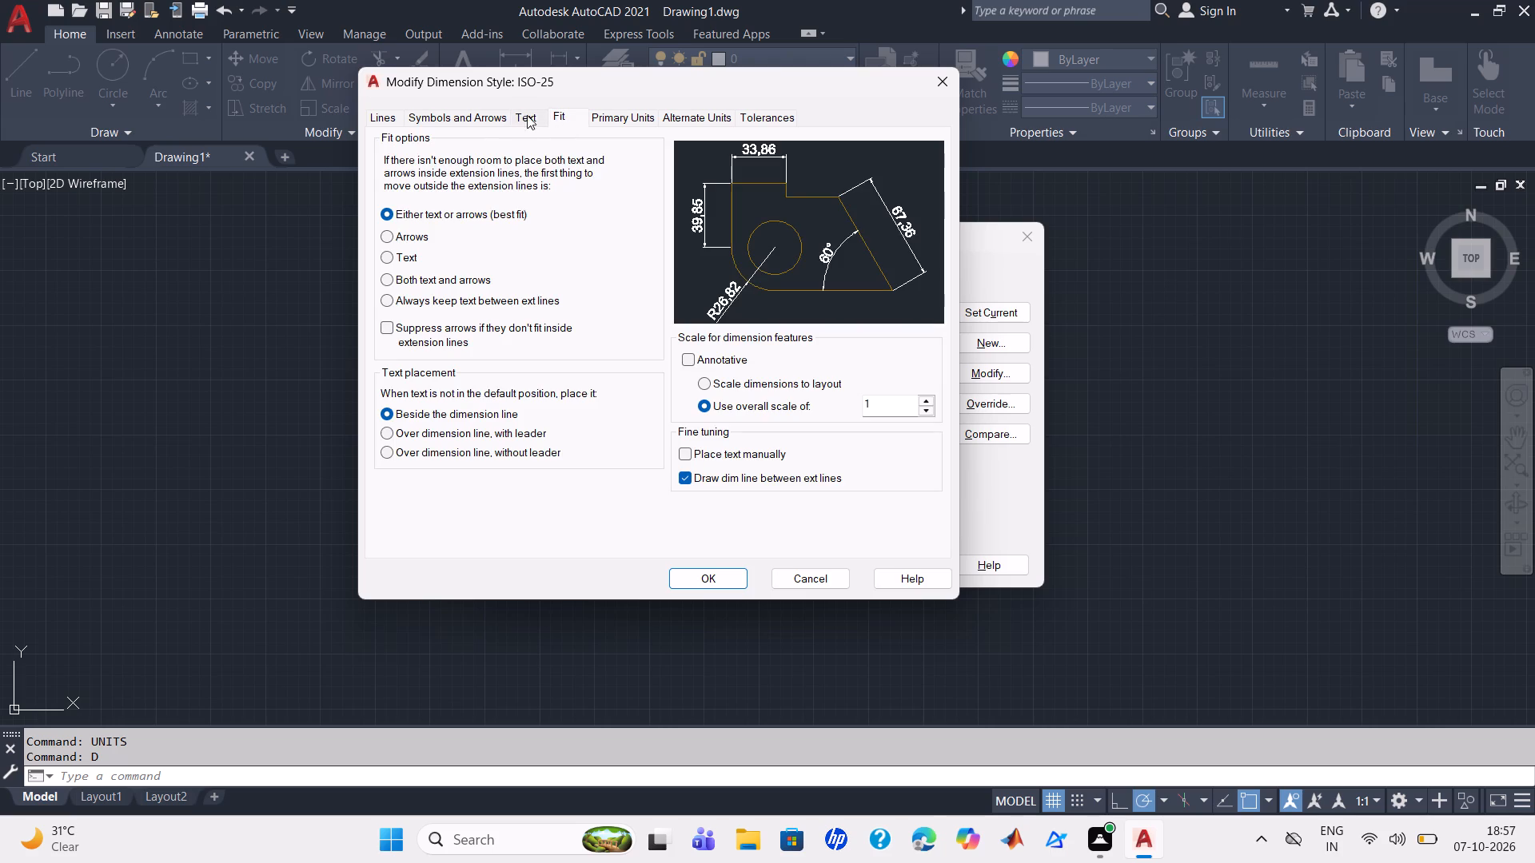
{"action": "left_click", "coordinate": [496, 117]}
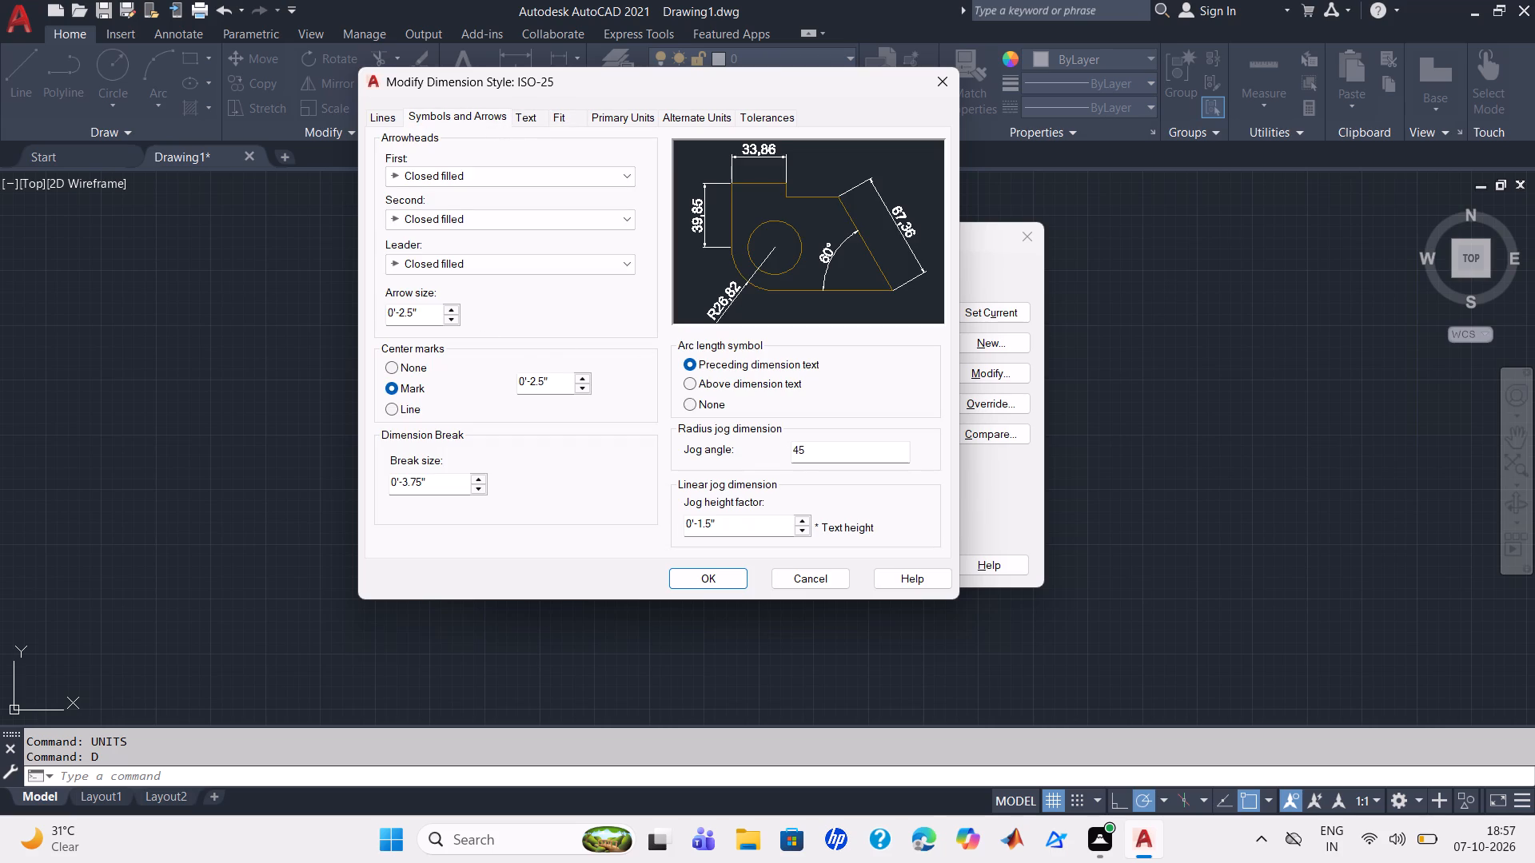
{"action": "left_click_drag", "start_coordinate": [418, 312], "coordinate": [339, 321]}
{"action": "key", "text": "4"}
{"action": "key", "text": "shift+quotedbl"}
{"action": "key", "text": "Return"}
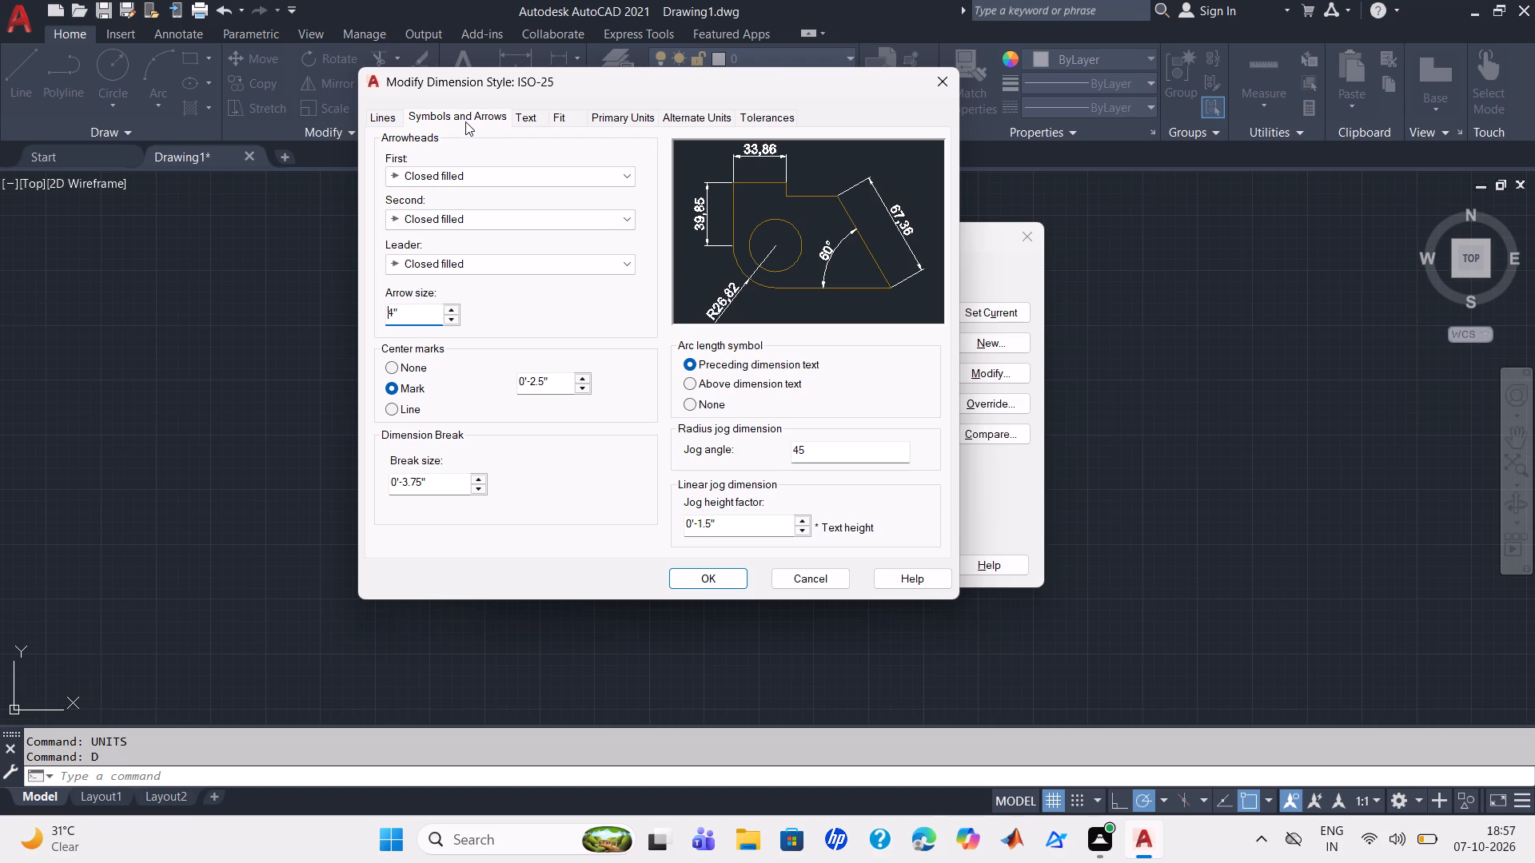
Set the style's primary linear units to Engineering format with precision 0'-0".
{"action": "left_click", "coordinate": [617, 114]}
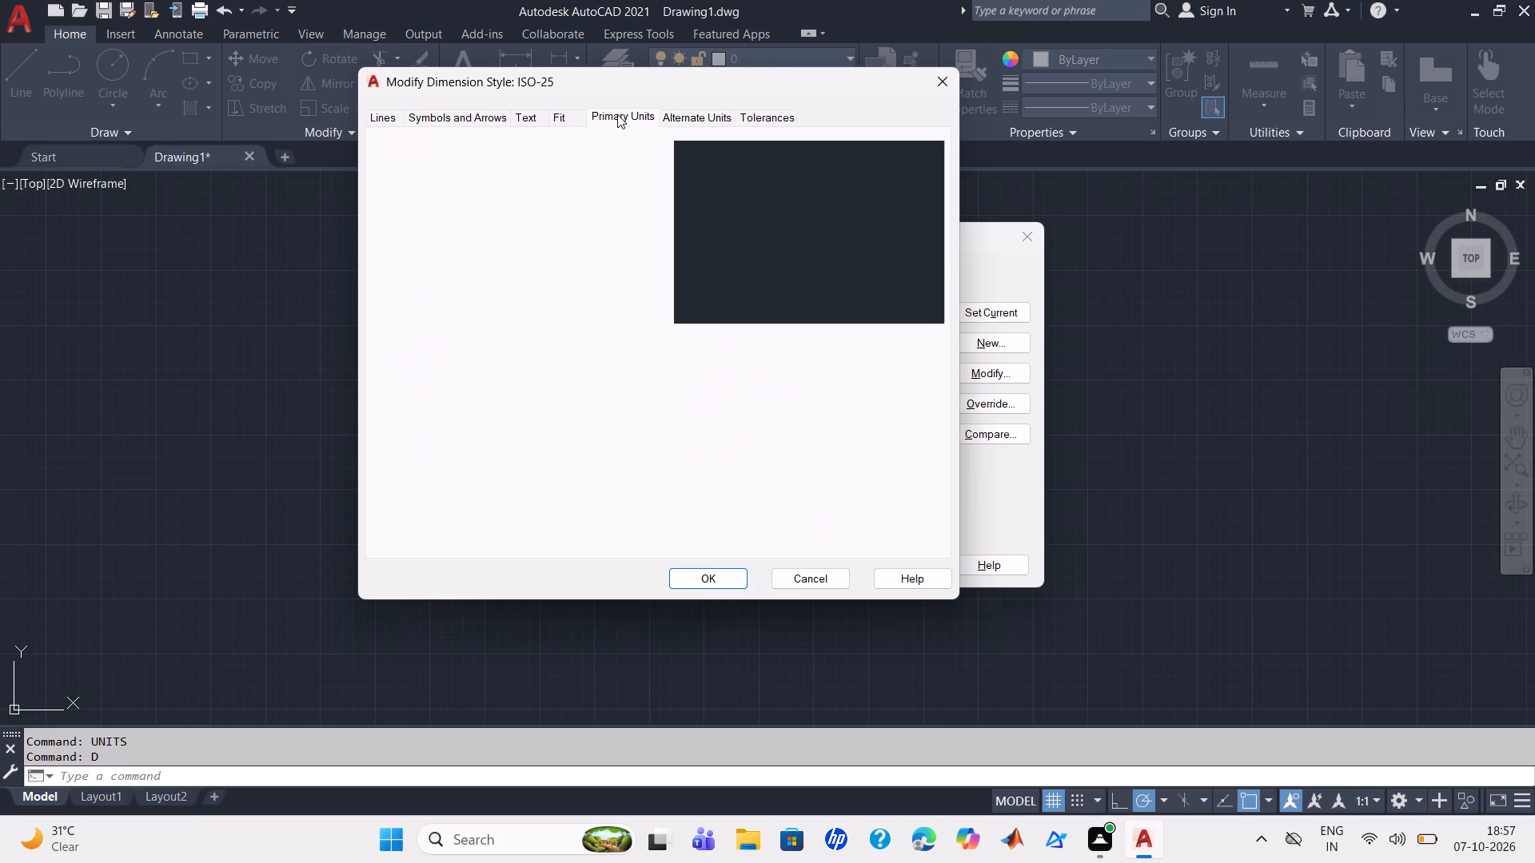
{"action": "left_click", "coordinate": [641, 157]}
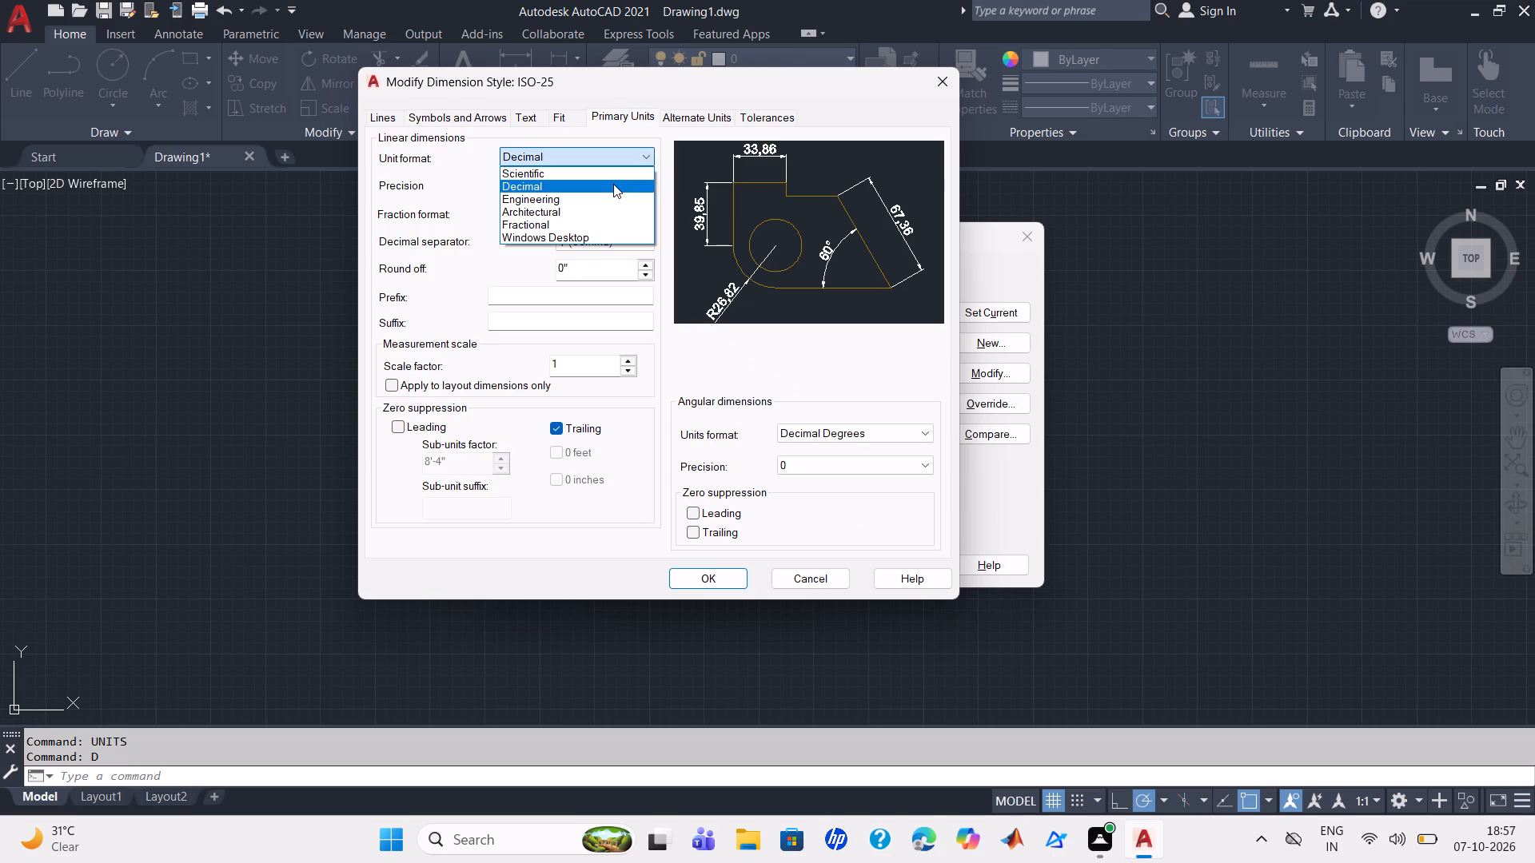
{"action": "left_click", "coordinate": [606, 194]}
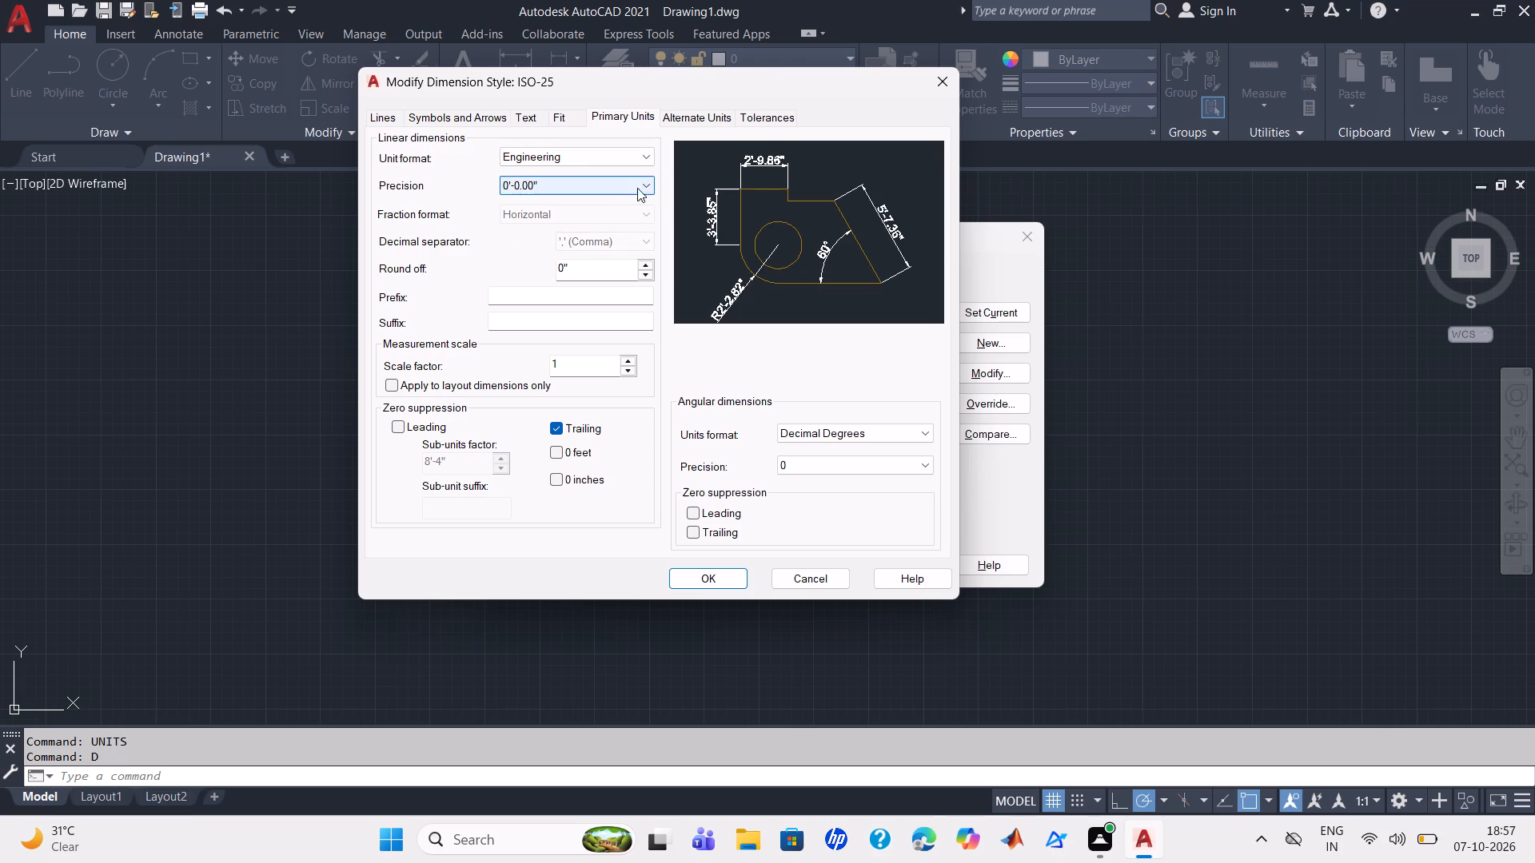
{"action": "left_click", "coordinate": [652, 186]}
{"action": "left_click", "coordinate": [603, 203]}
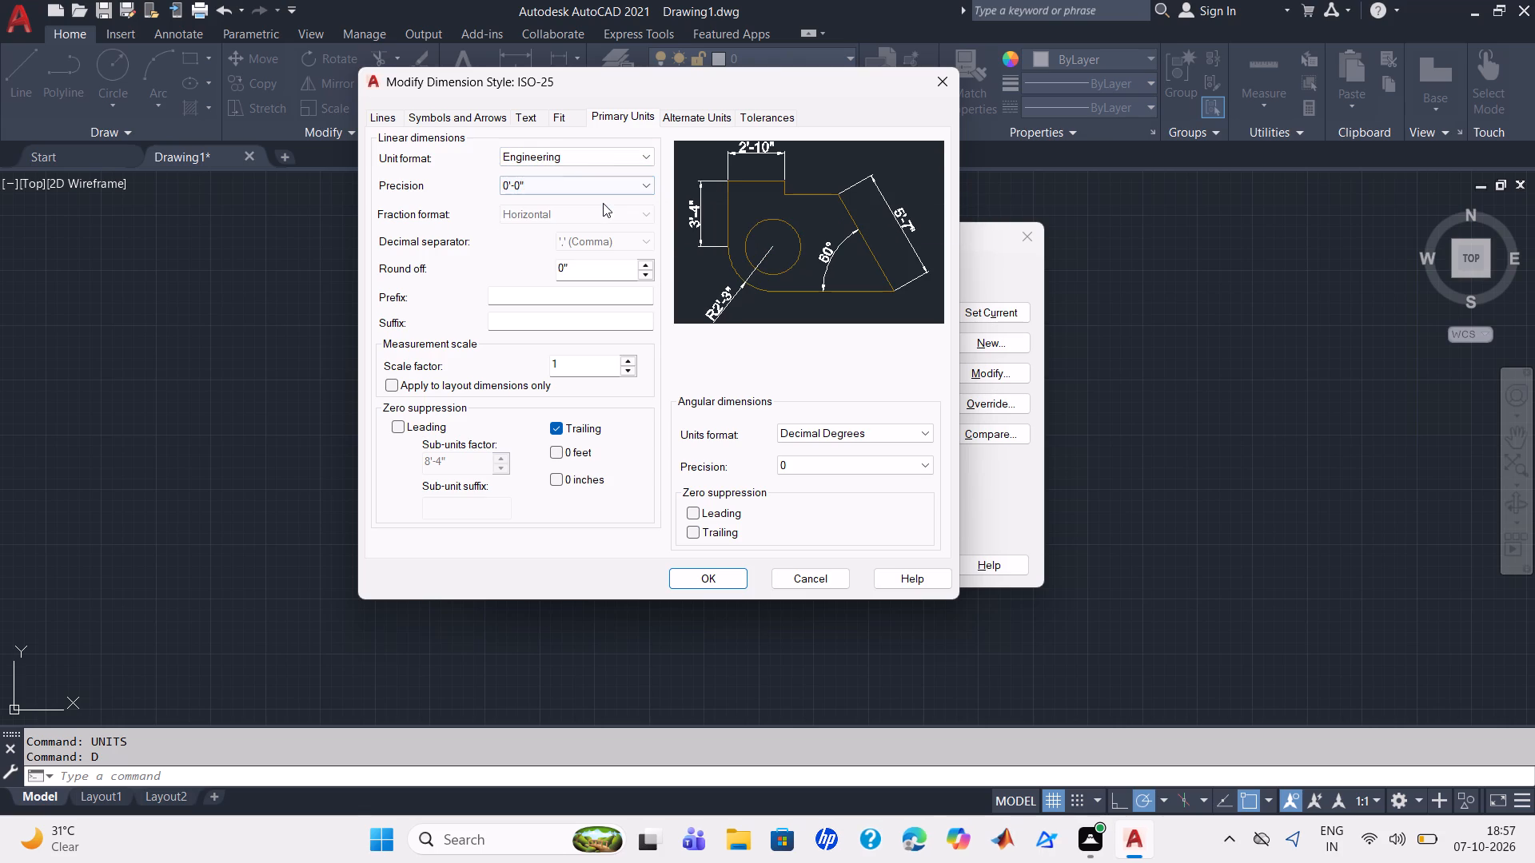
Set the round-off value for the primary linear dimensions to 6".
{"action": "left_click_drag", "start_coordinate": [600, 270], "coordinate": [535, 276]}
{"action": "left_click_drag", "start_coordinate": [535, 276], "coordinate": [532, 276]}
{"action": "key", "text": "6"}
{"action": "key", "text": "shift+quotedbl"}
{"action": "key", "text": "Return"}
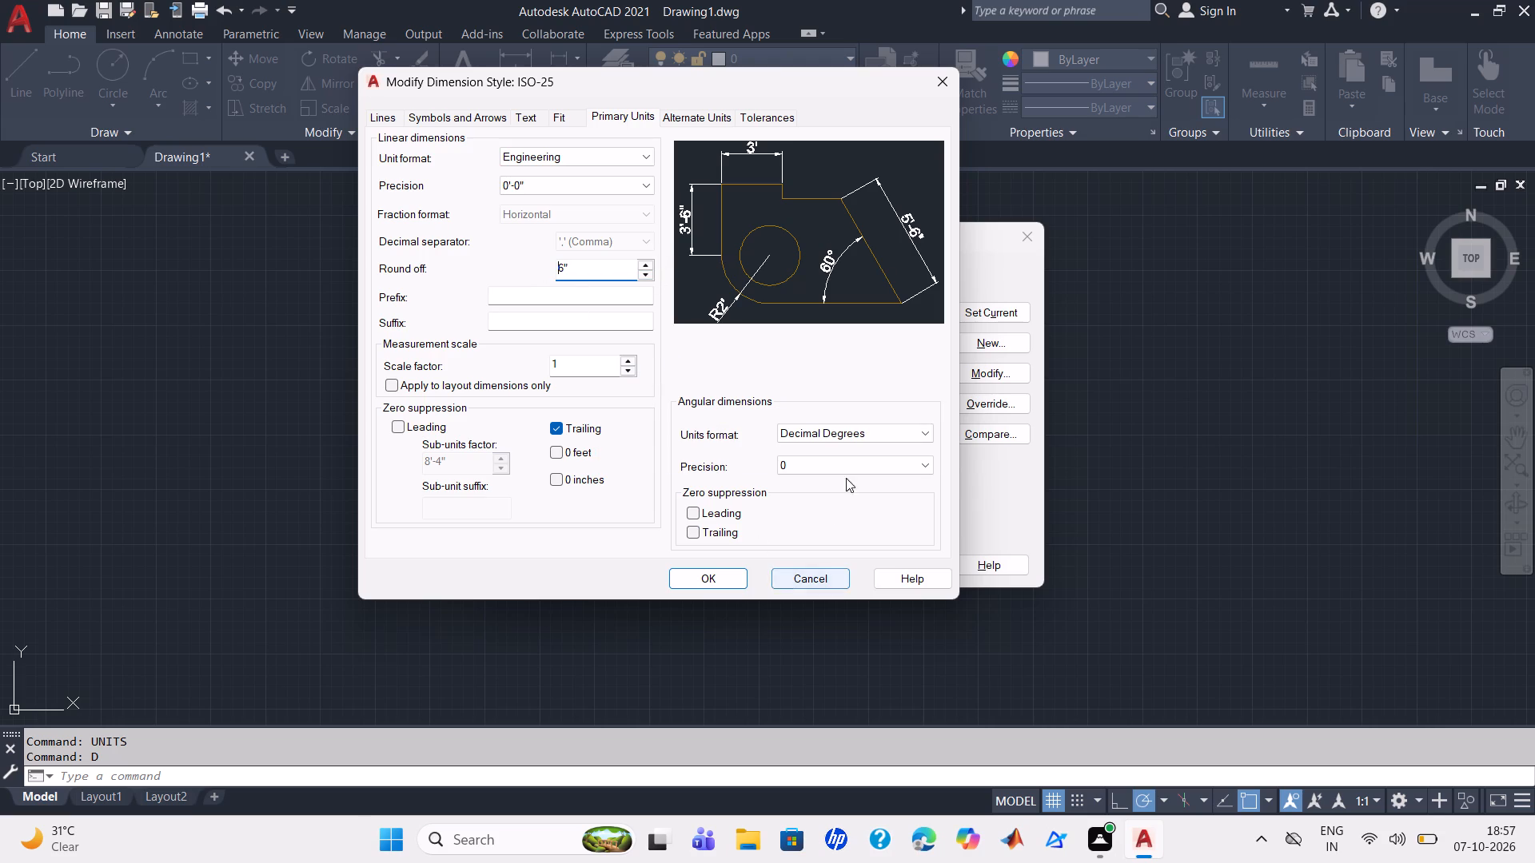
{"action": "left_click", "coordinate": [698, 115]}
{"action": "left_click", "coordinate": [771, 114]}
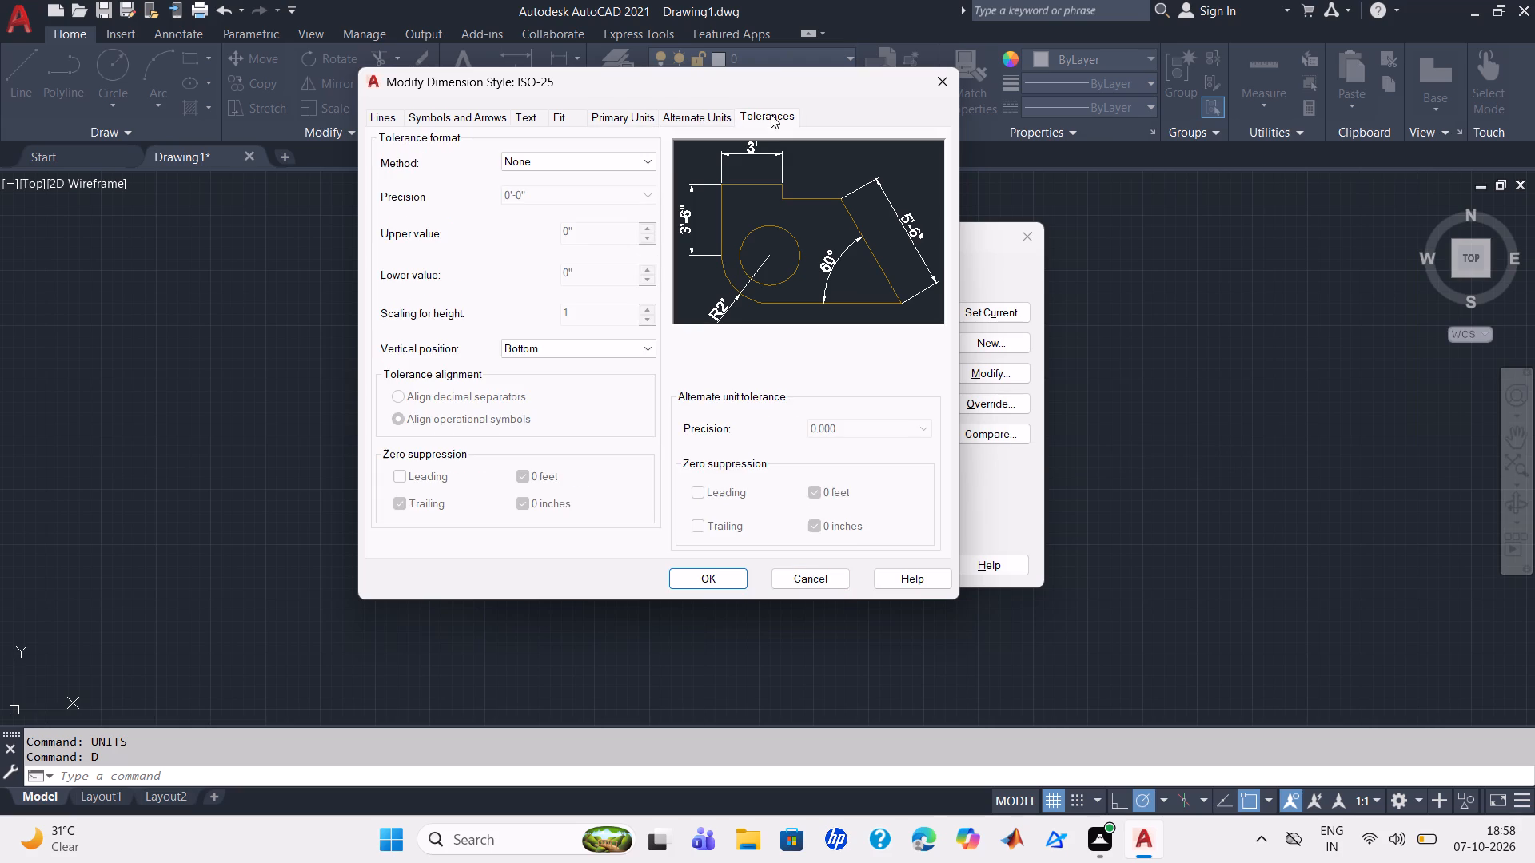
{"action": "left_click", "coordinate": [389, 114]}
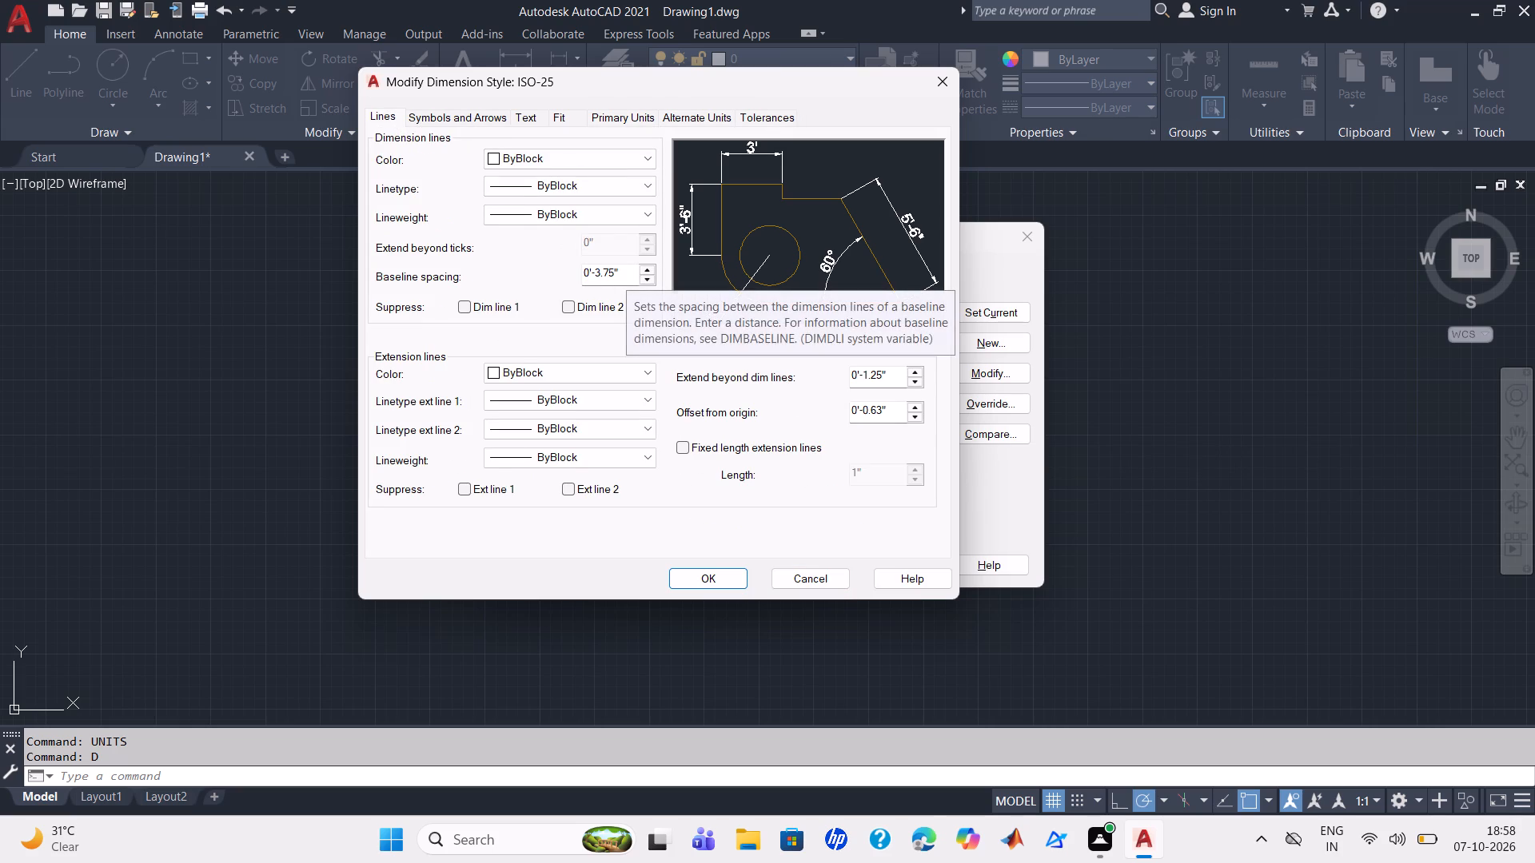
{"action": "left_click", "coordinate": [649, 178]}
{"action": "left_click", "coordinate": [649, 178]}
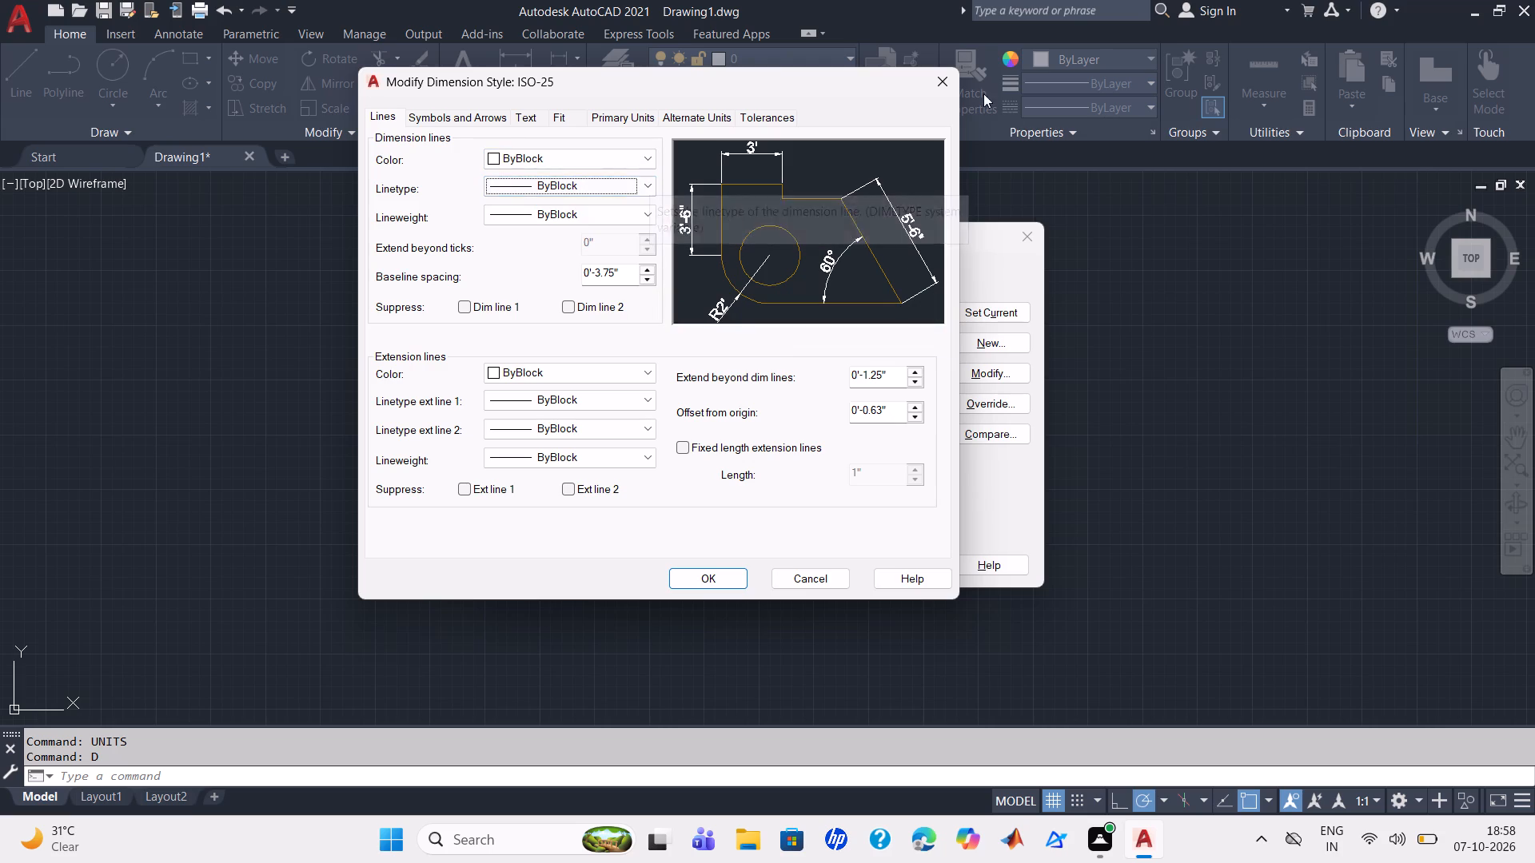
Accept the ISO-25 dimension style modifications, set ISO-25 as the current style, and close the style manager.
{"action": "left_click", "coordinate": [715, 577]}
{"action": "left_click", "coordinate": [995, 315]}
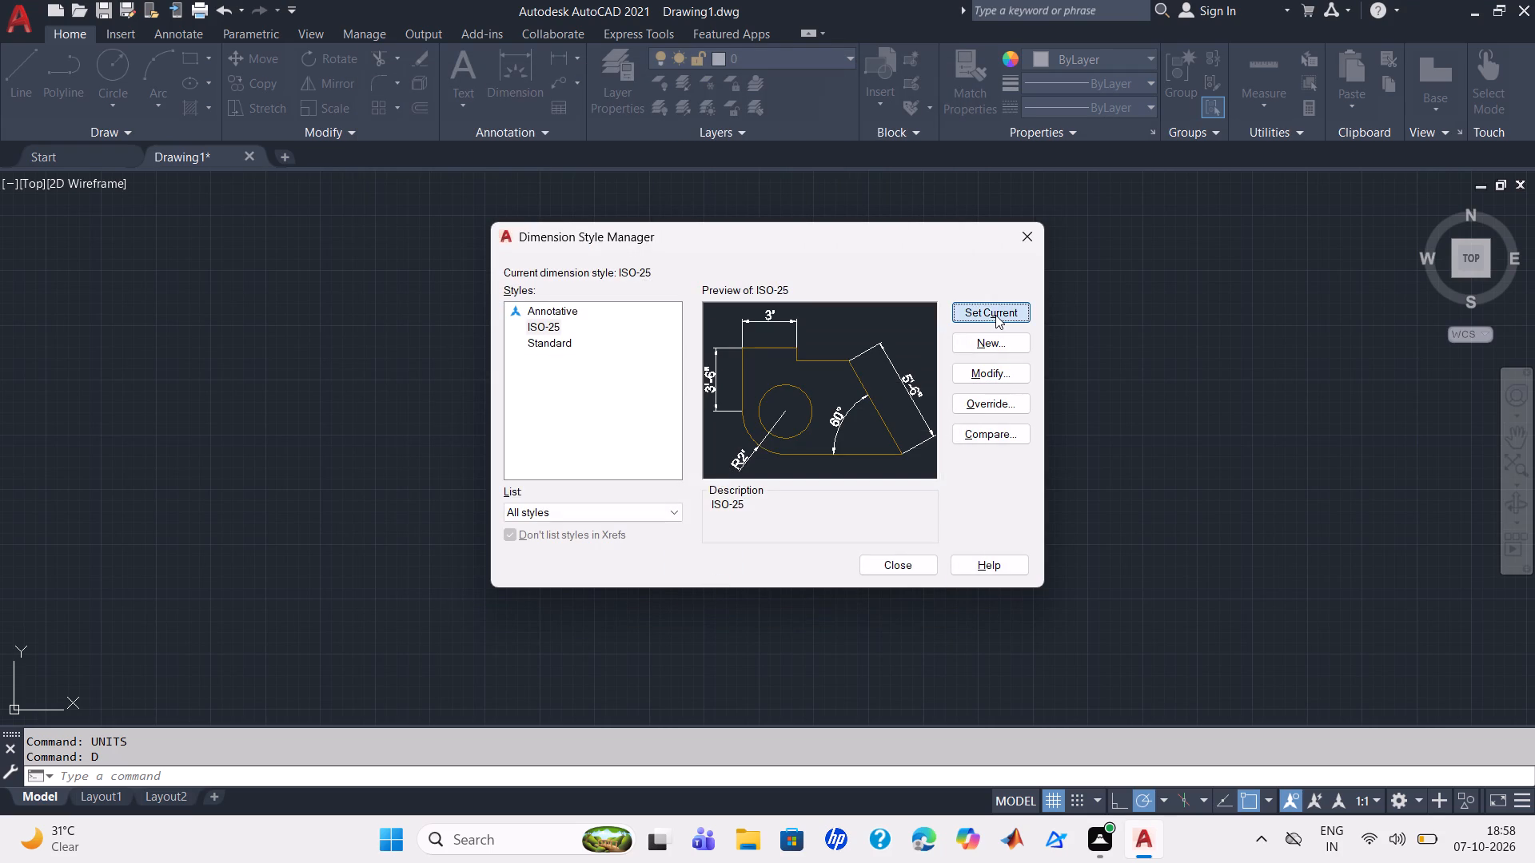
{"action": "left_click", "coordinate": [995, 315]}
{"action": "left_click", "coordinate": [900, 567]}
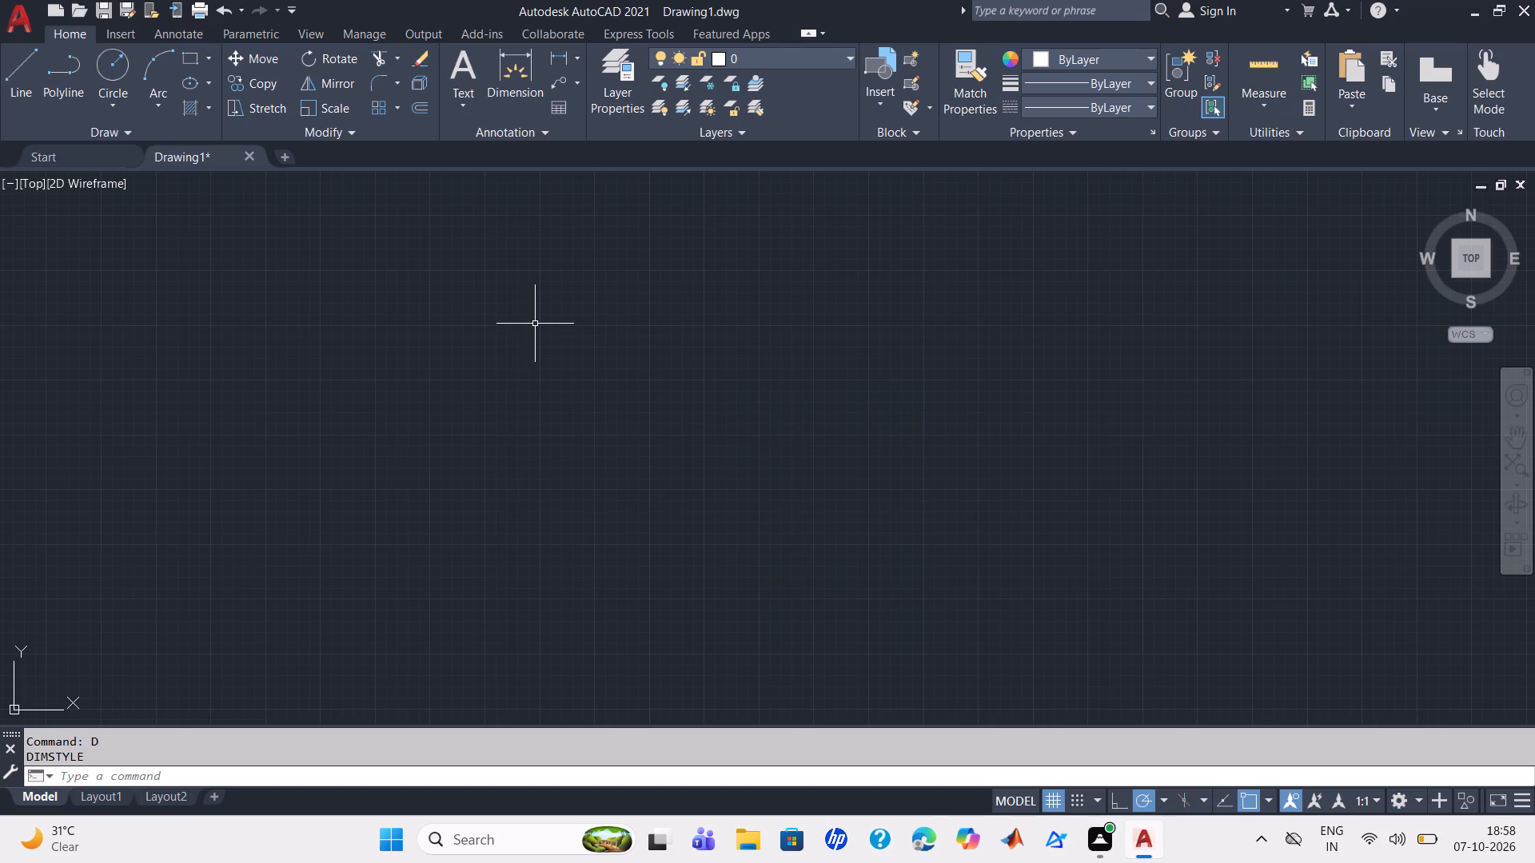
Draw a rectangle with length 50' and width 50' in the empty drawing area, using the Dimensions option.
{"action": "left_click", "coordinate": [186, 58]}
{"action": "left_click", "coordinate": [378, 245]}
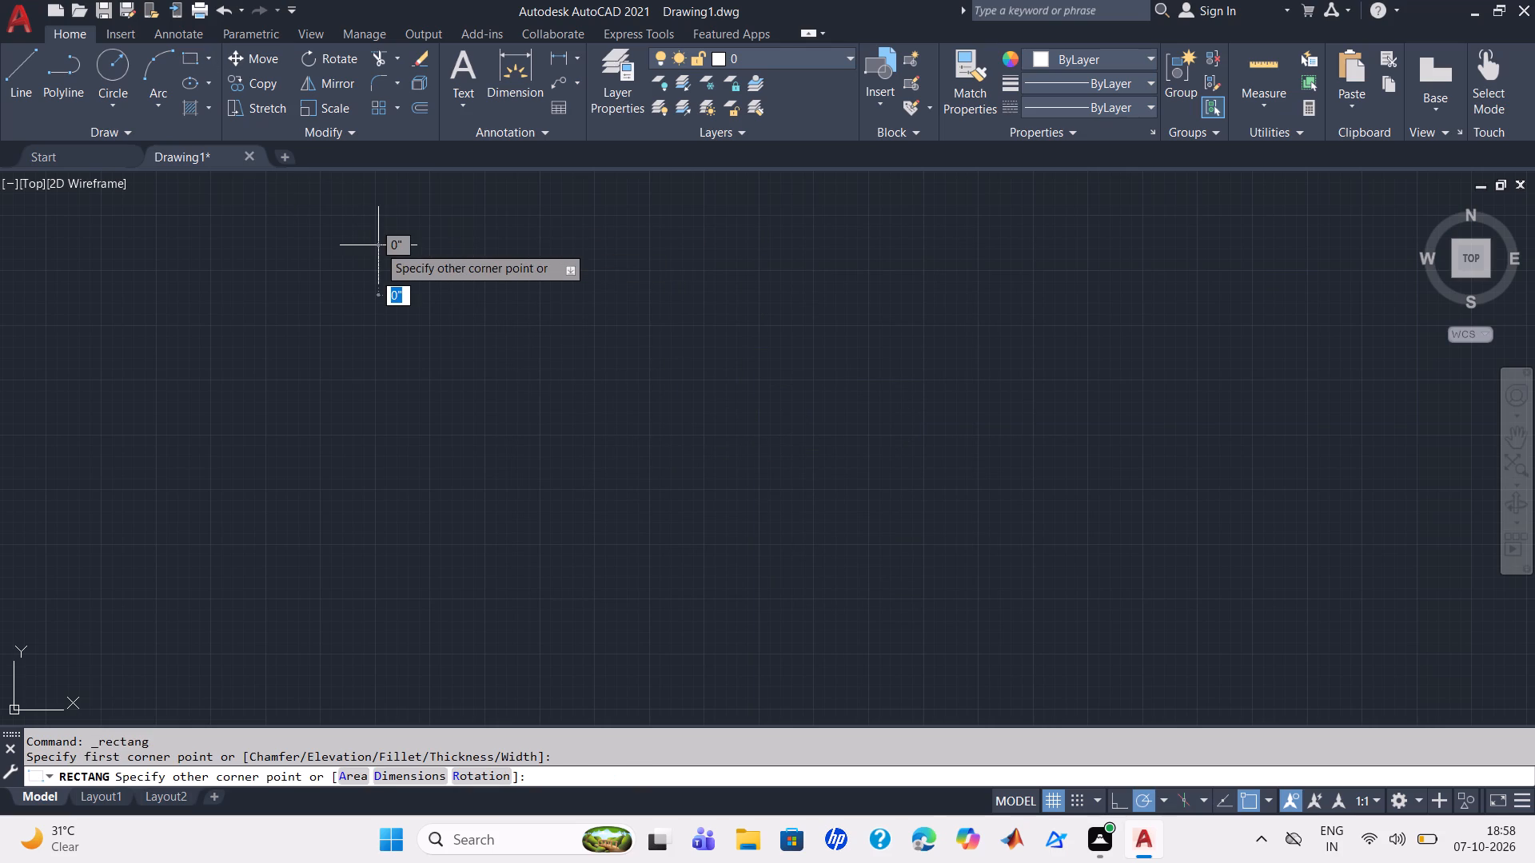
{"action": "key", "text": "d"}
{"action": "key", "text": "Return"}
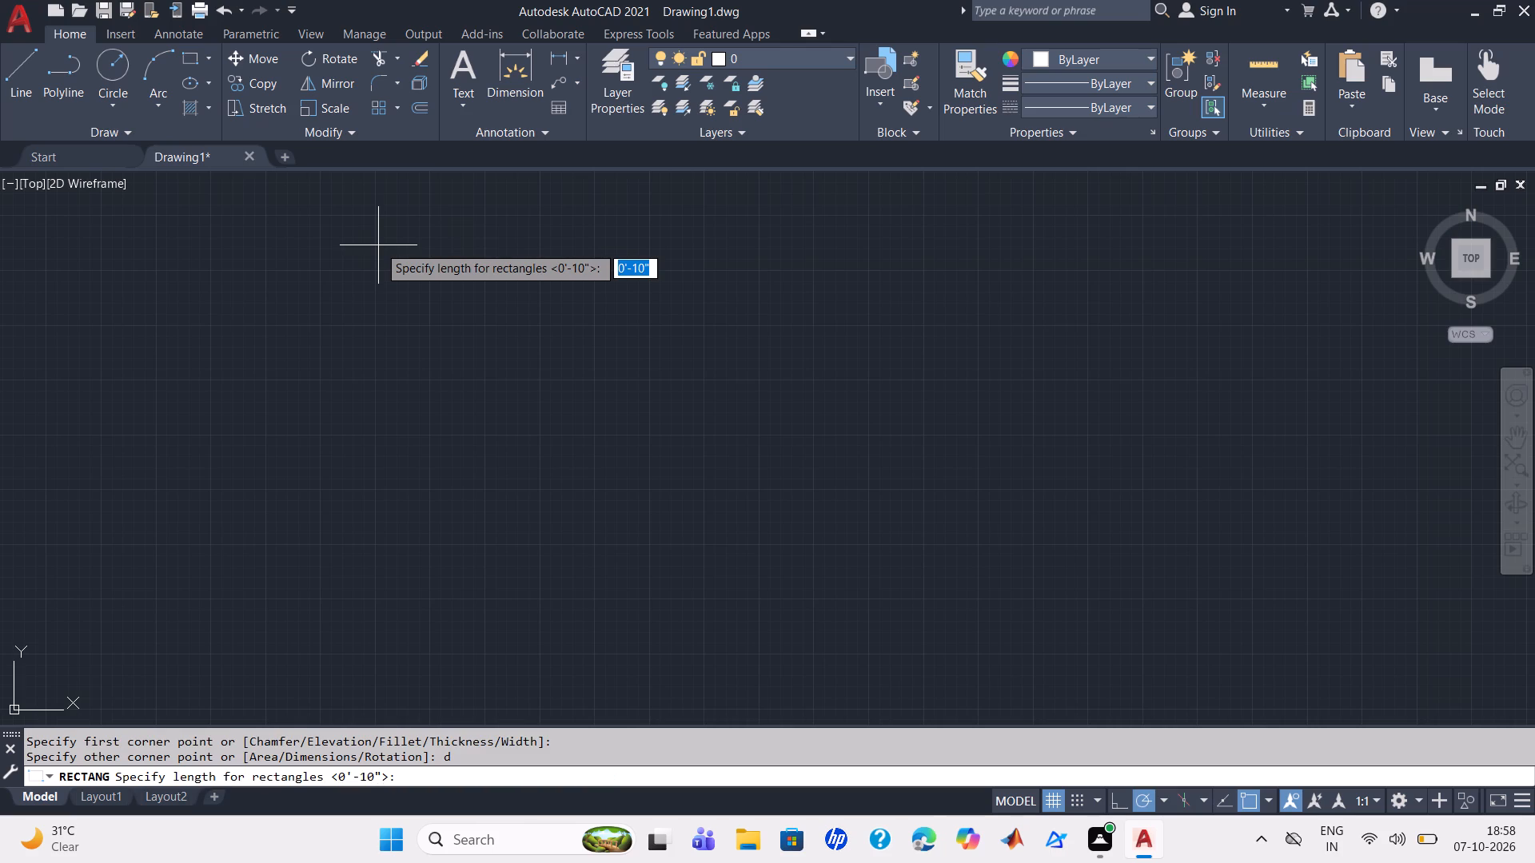
{"action": "type", "text": "50"}
{"action": "key", "text": "apostrophe"}
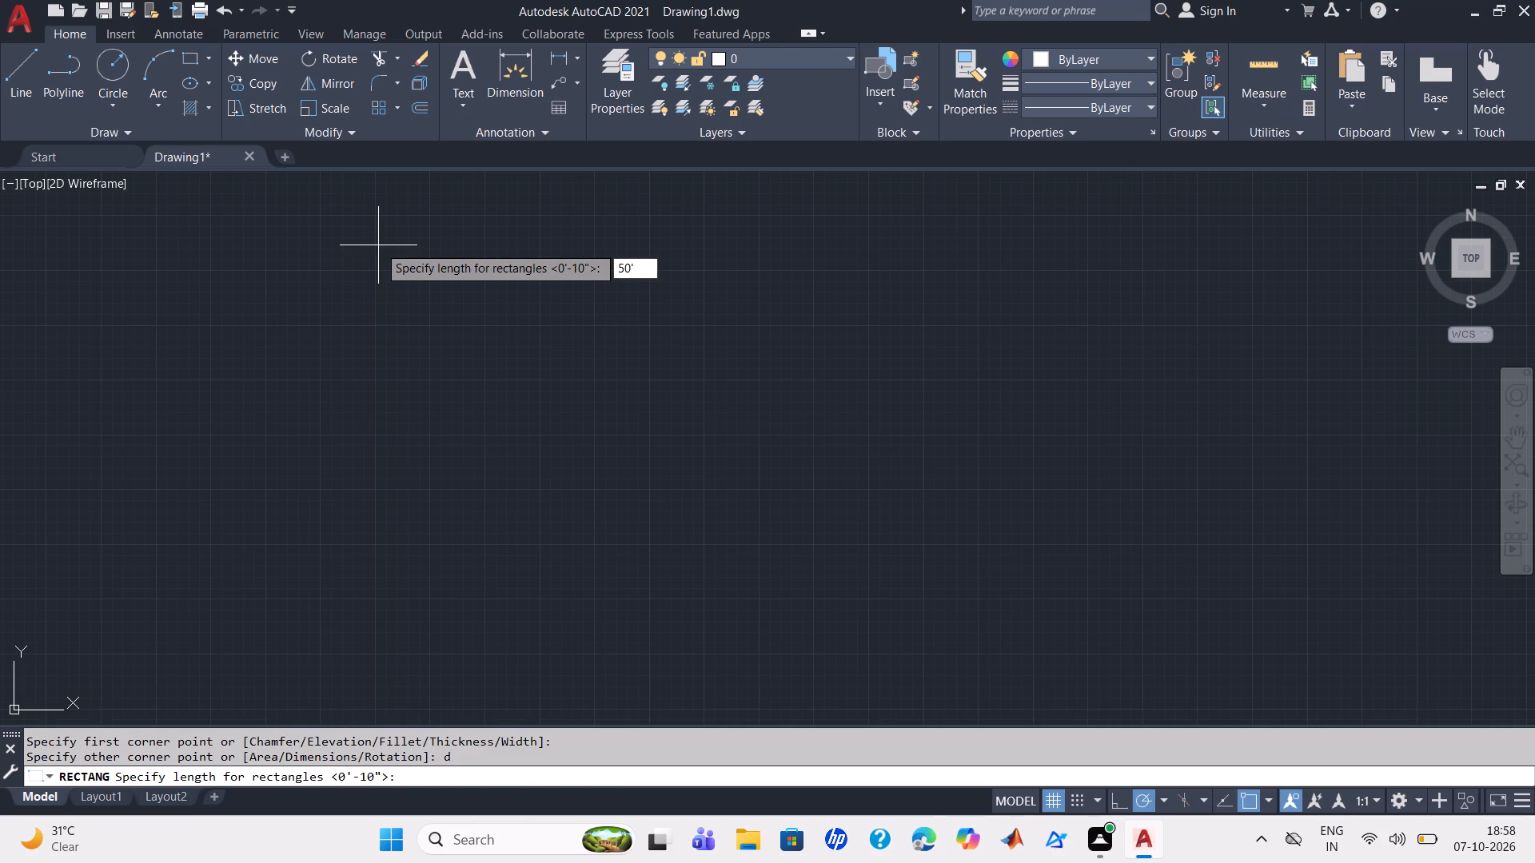
{"action": "key", "text": "Return"}
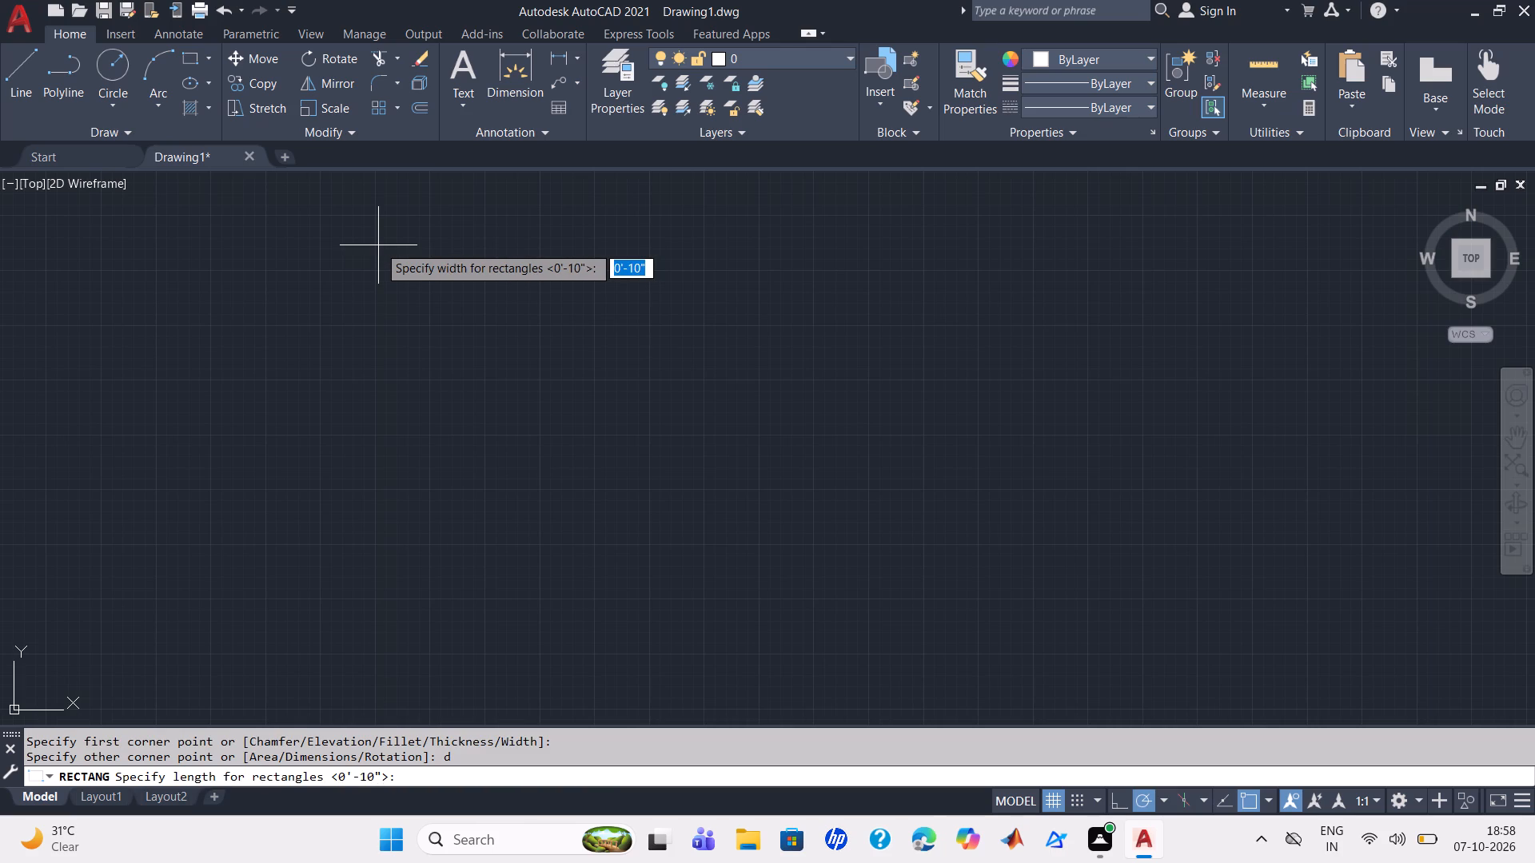
{"action": "type", "text": "50'"}
{"action": "key", "text": "Return"}
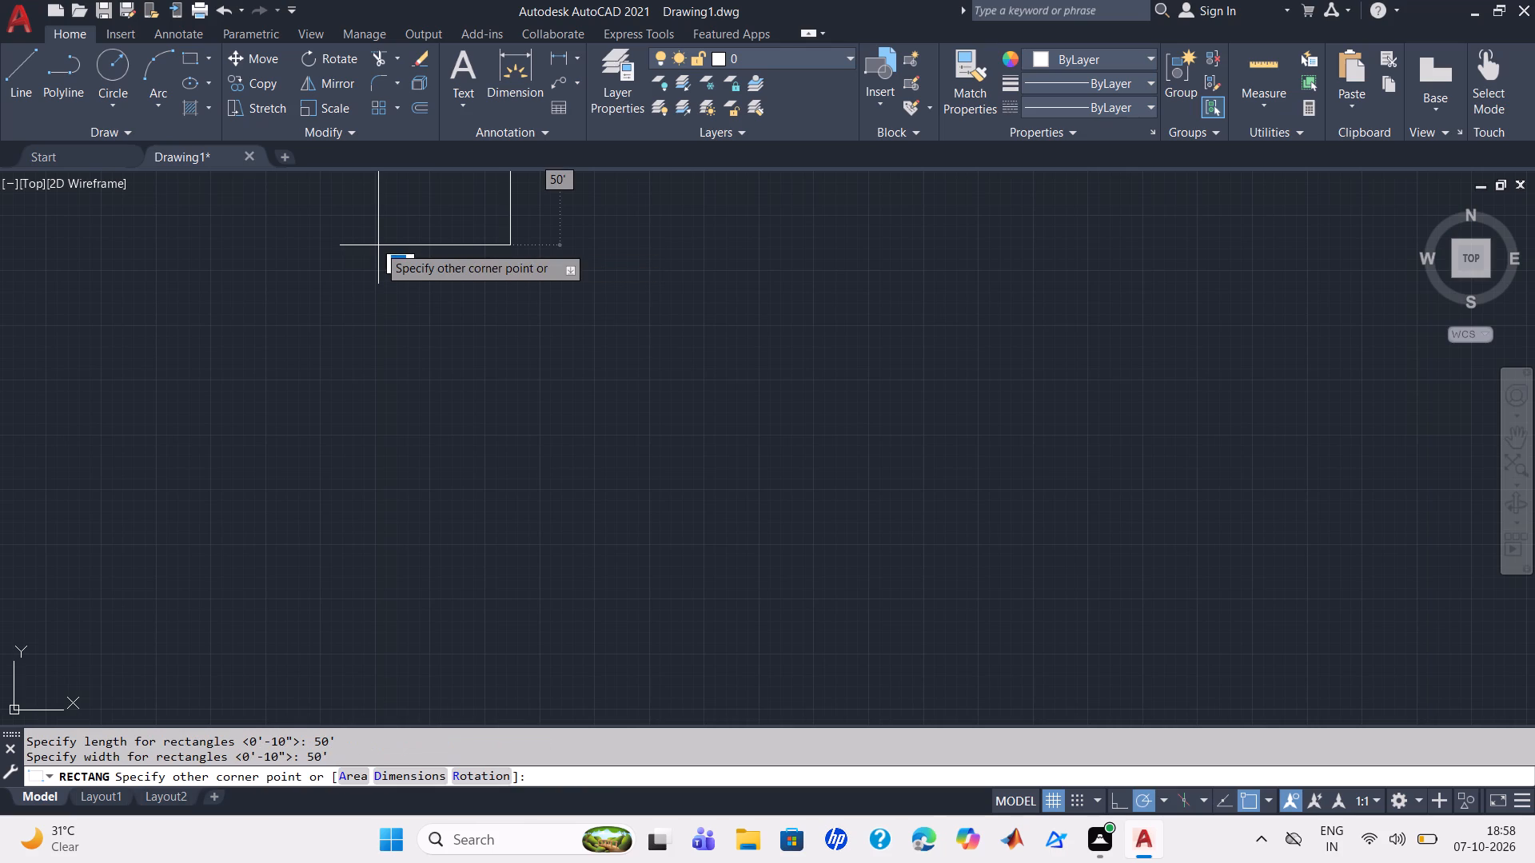
{"action": "left_click", "coordinate": [490, 467]}
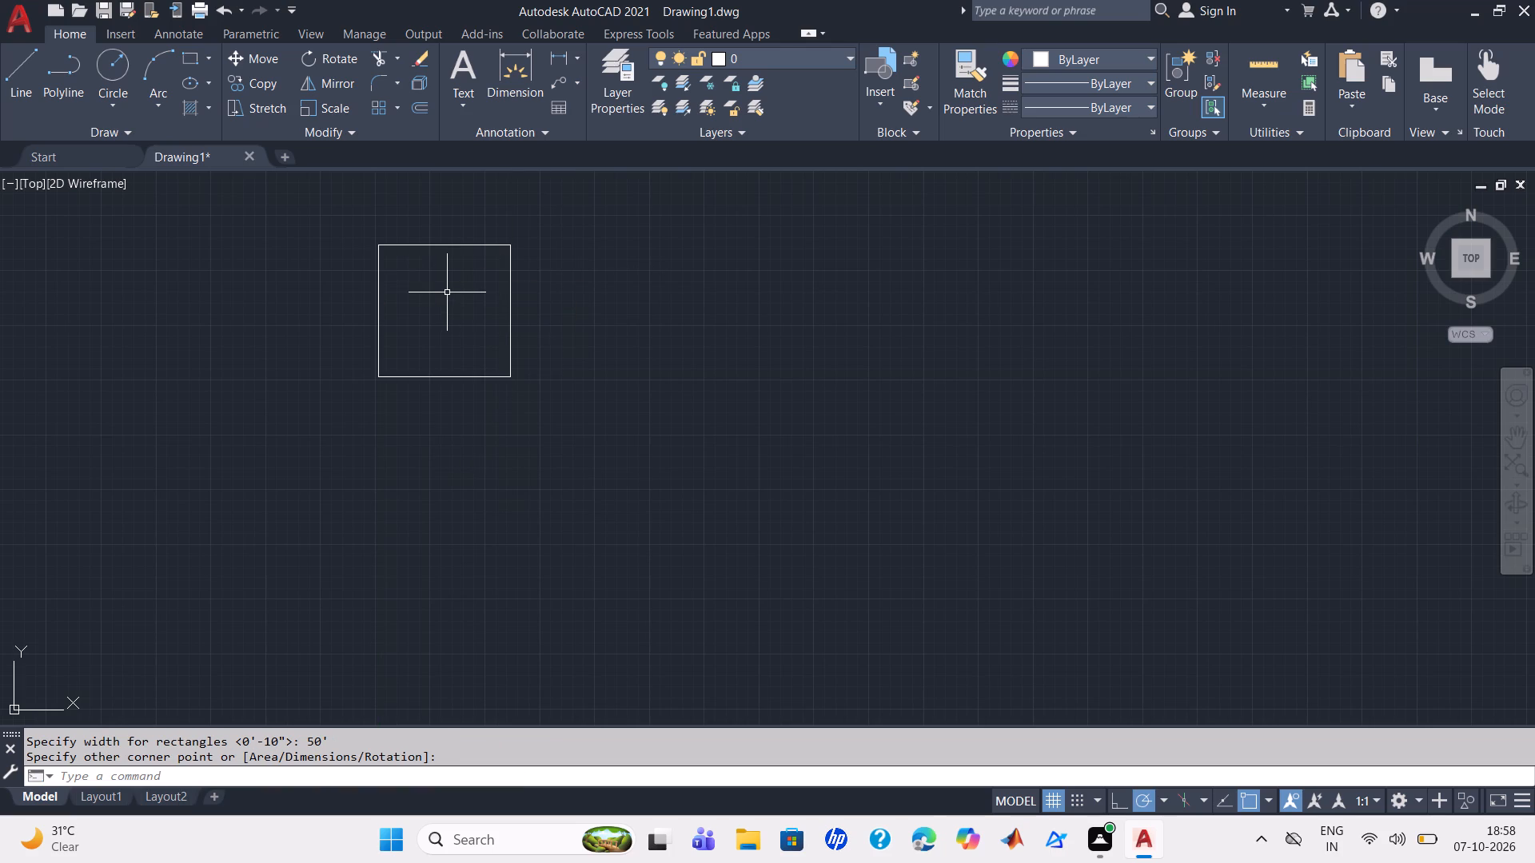
Offset the 50' square inward by 9" to form a double outline.
{"action": "scroll", "coordinate": [447, 292], "scroll_direction": "up", "scroll_amount": 2, "text": "ctrl"}
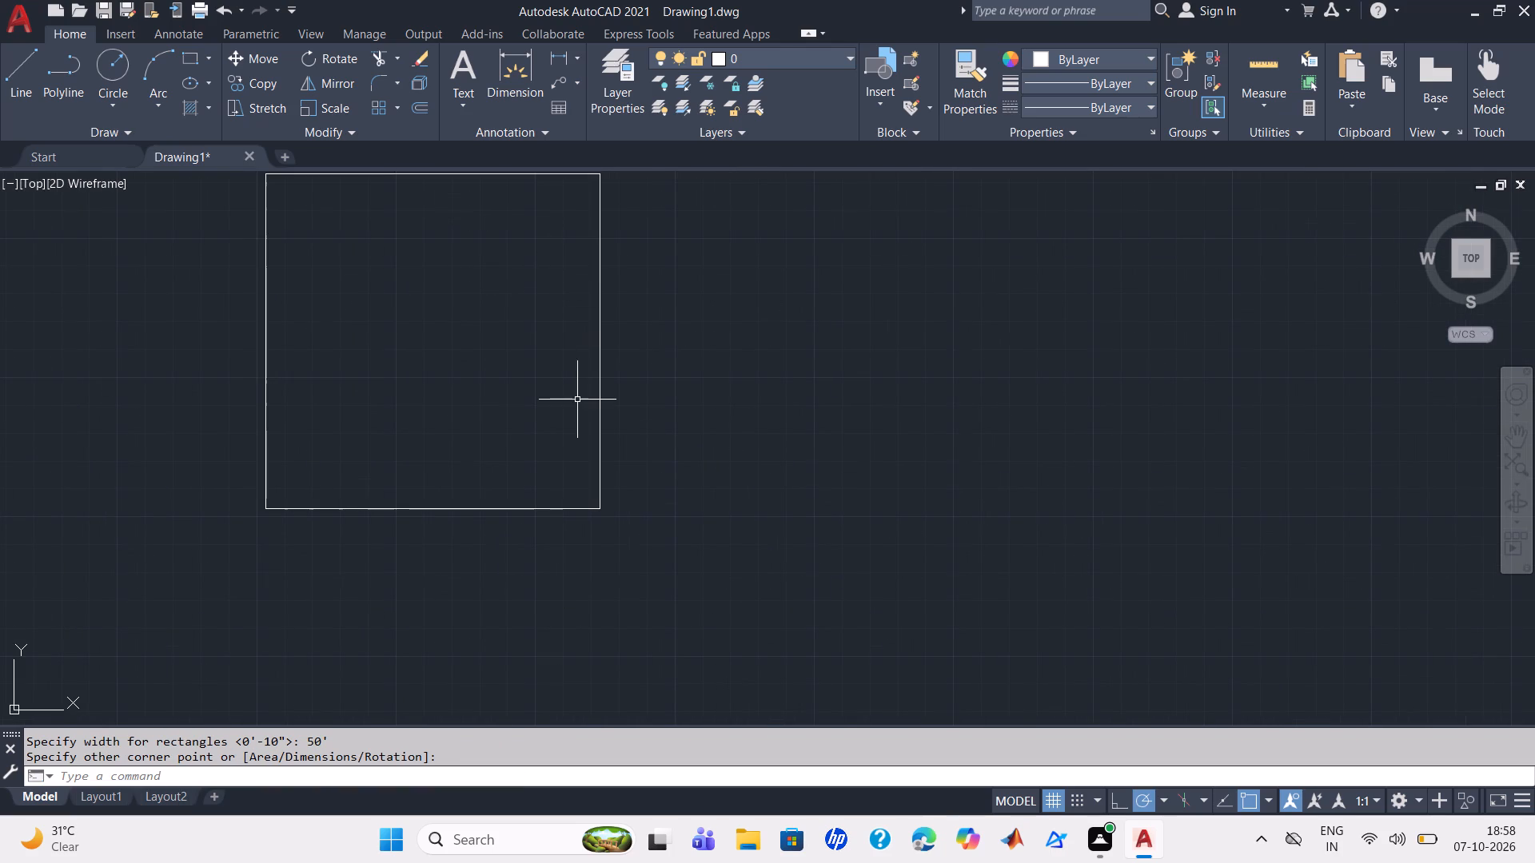
{"action": "key", "text": "o"}
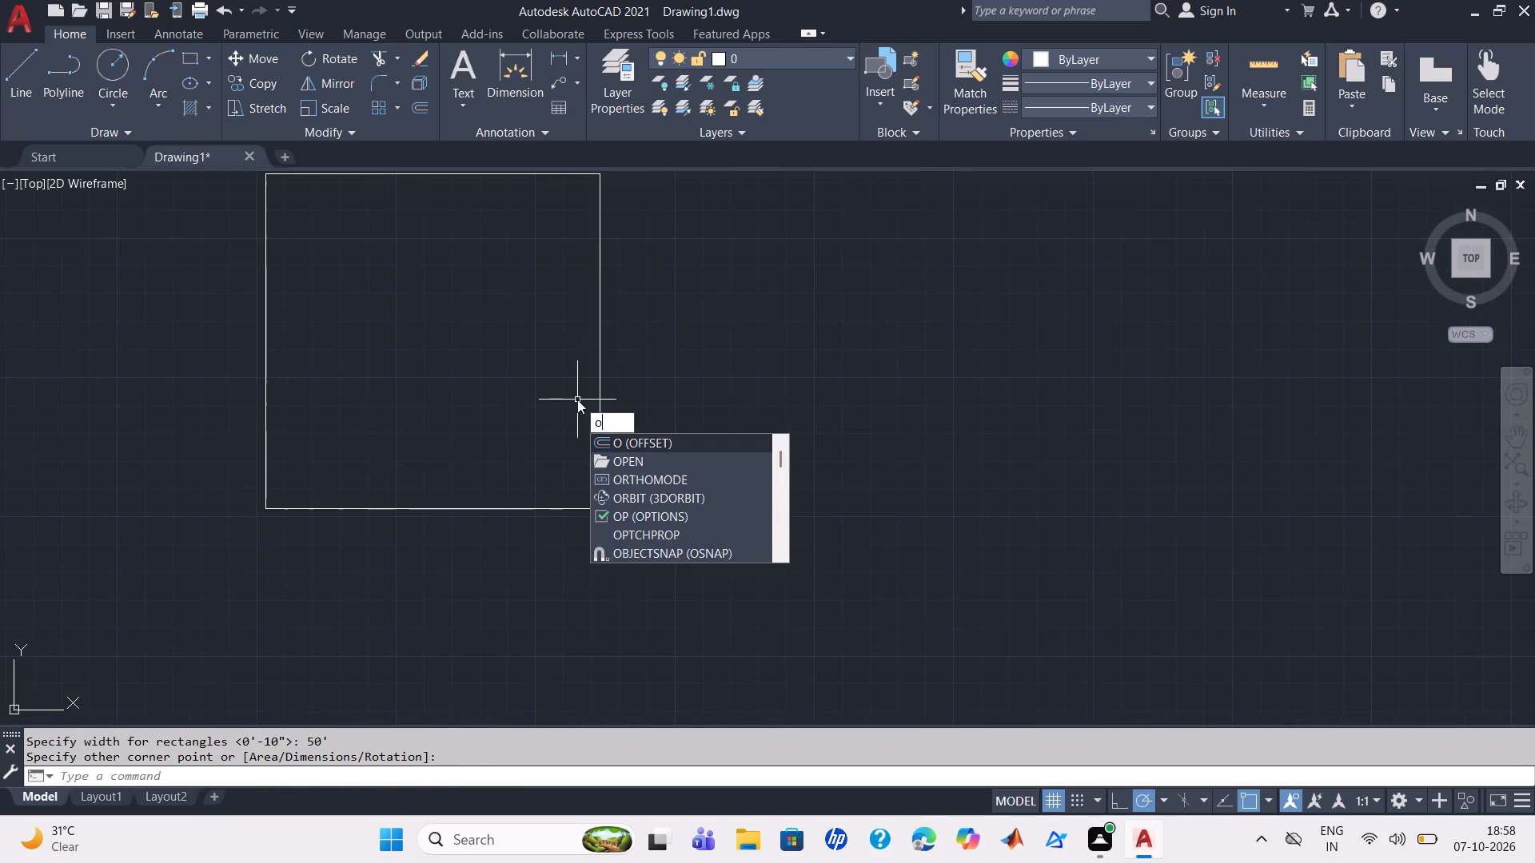
{"action": "key", "text": "Return"}
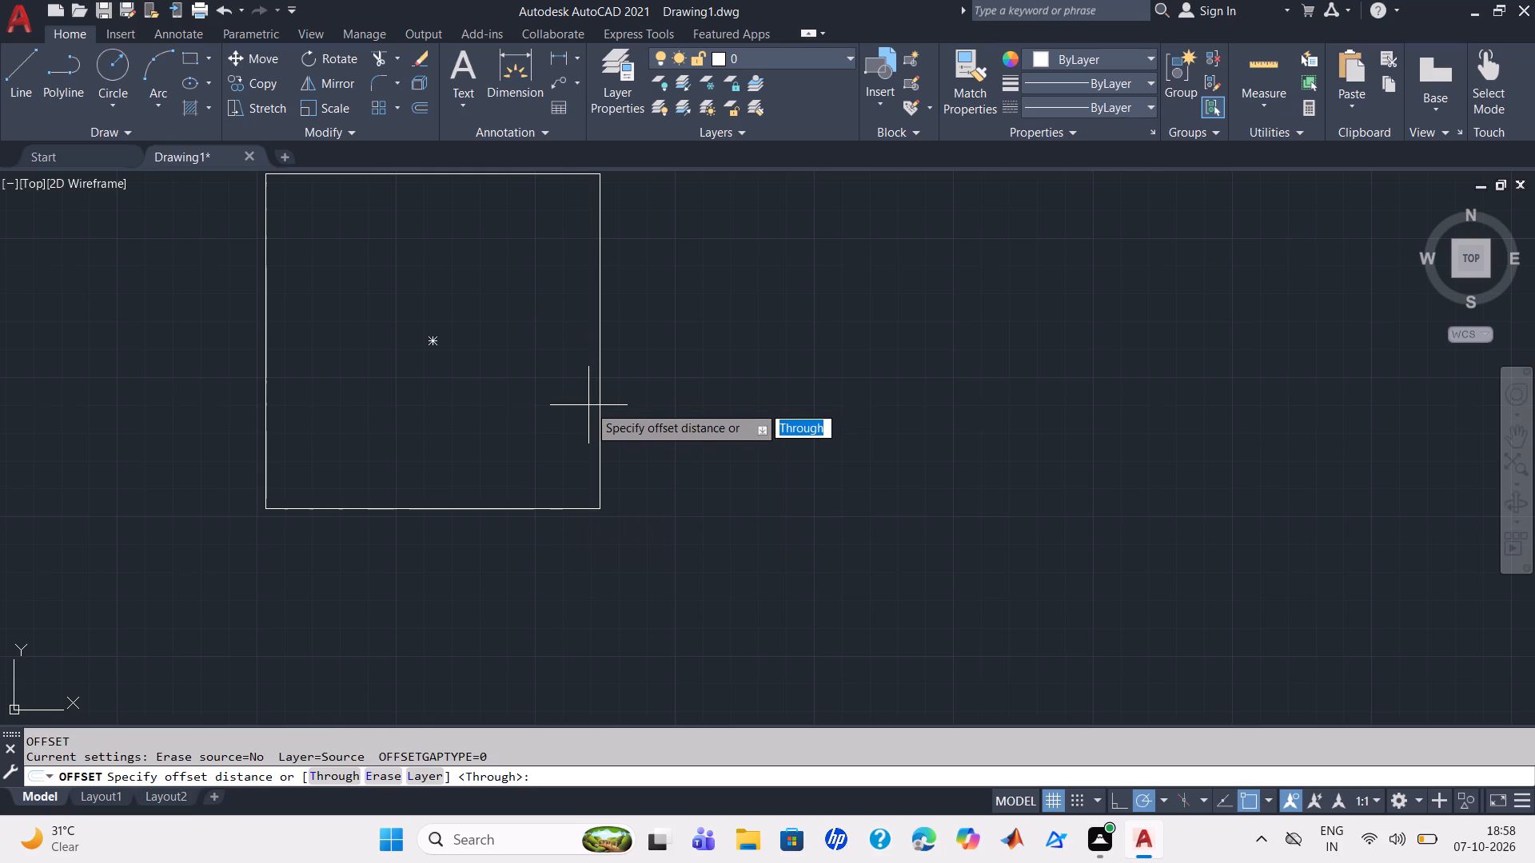
{"action": "key", "text": "9"}
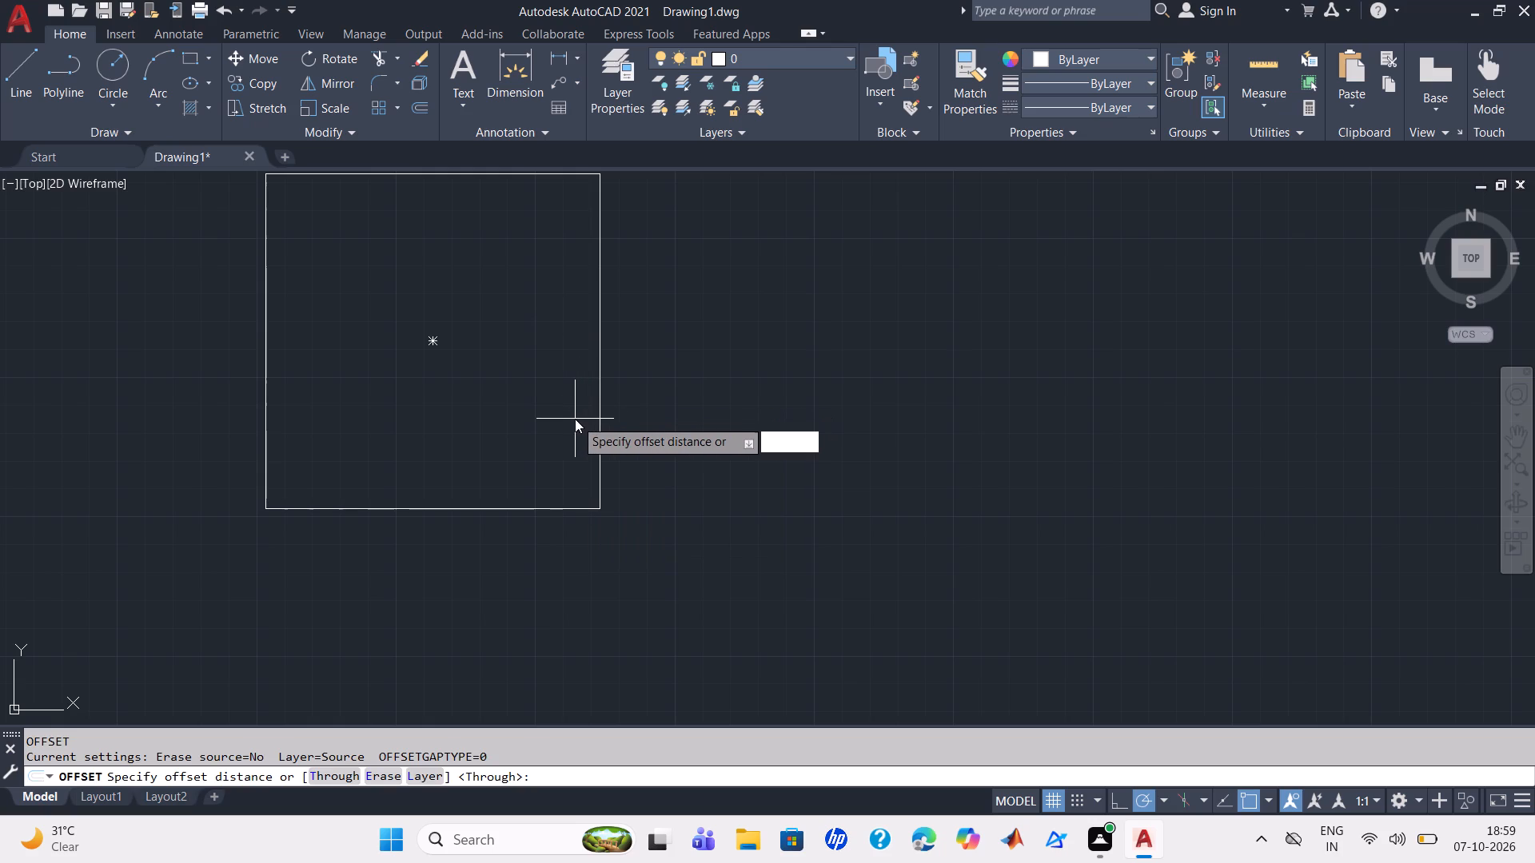
{"action": "key", "text": "Return"}
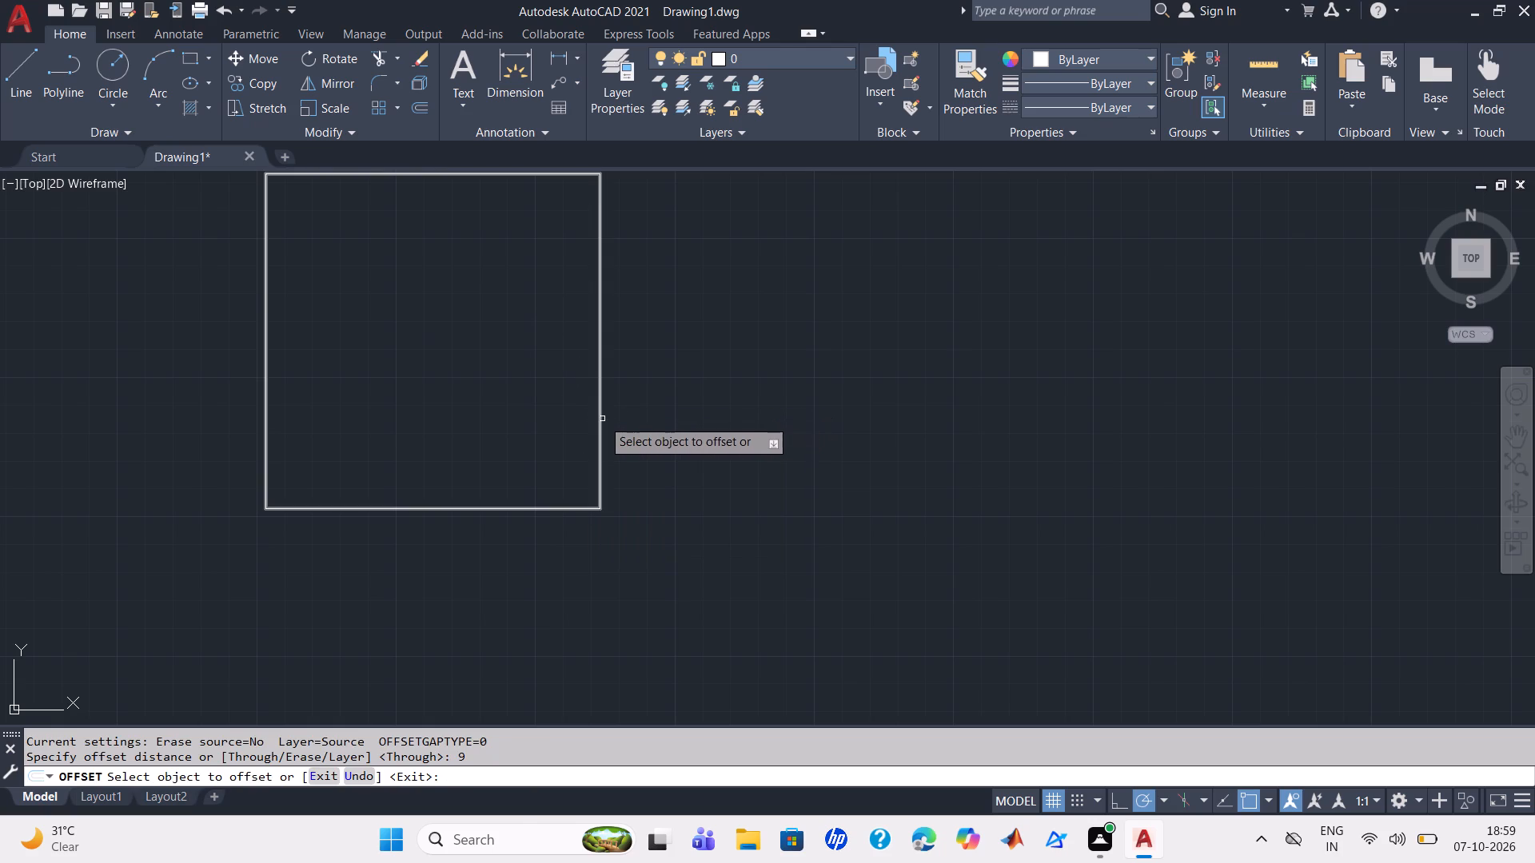
{"action": "left_click", "coordinate": [600, 425]}
{"action": "left_click", "coordinate": [573, 428]}
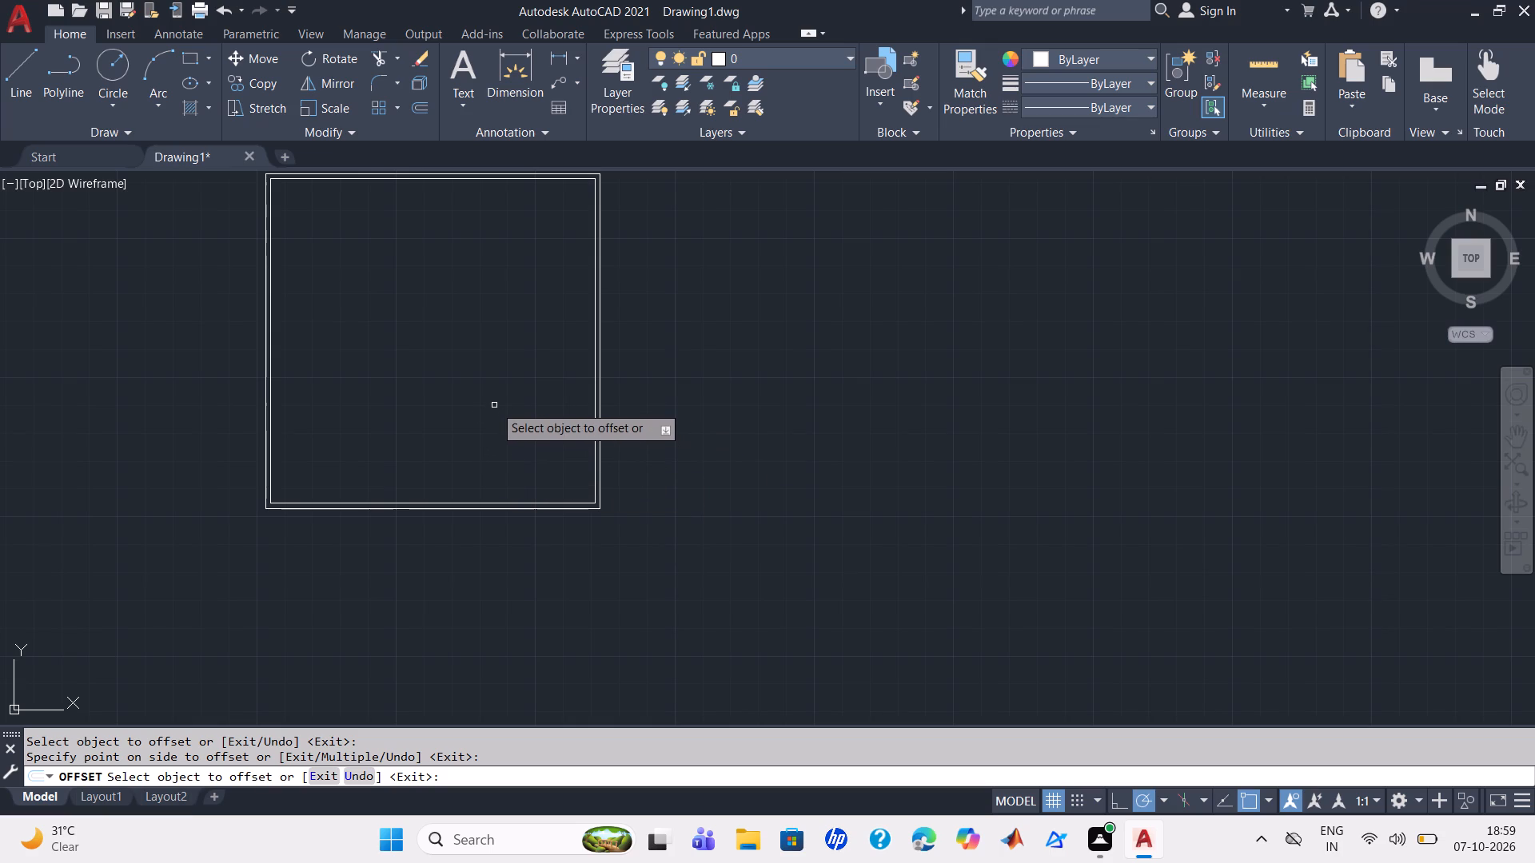
{"action": "key", "text": "Escape"}
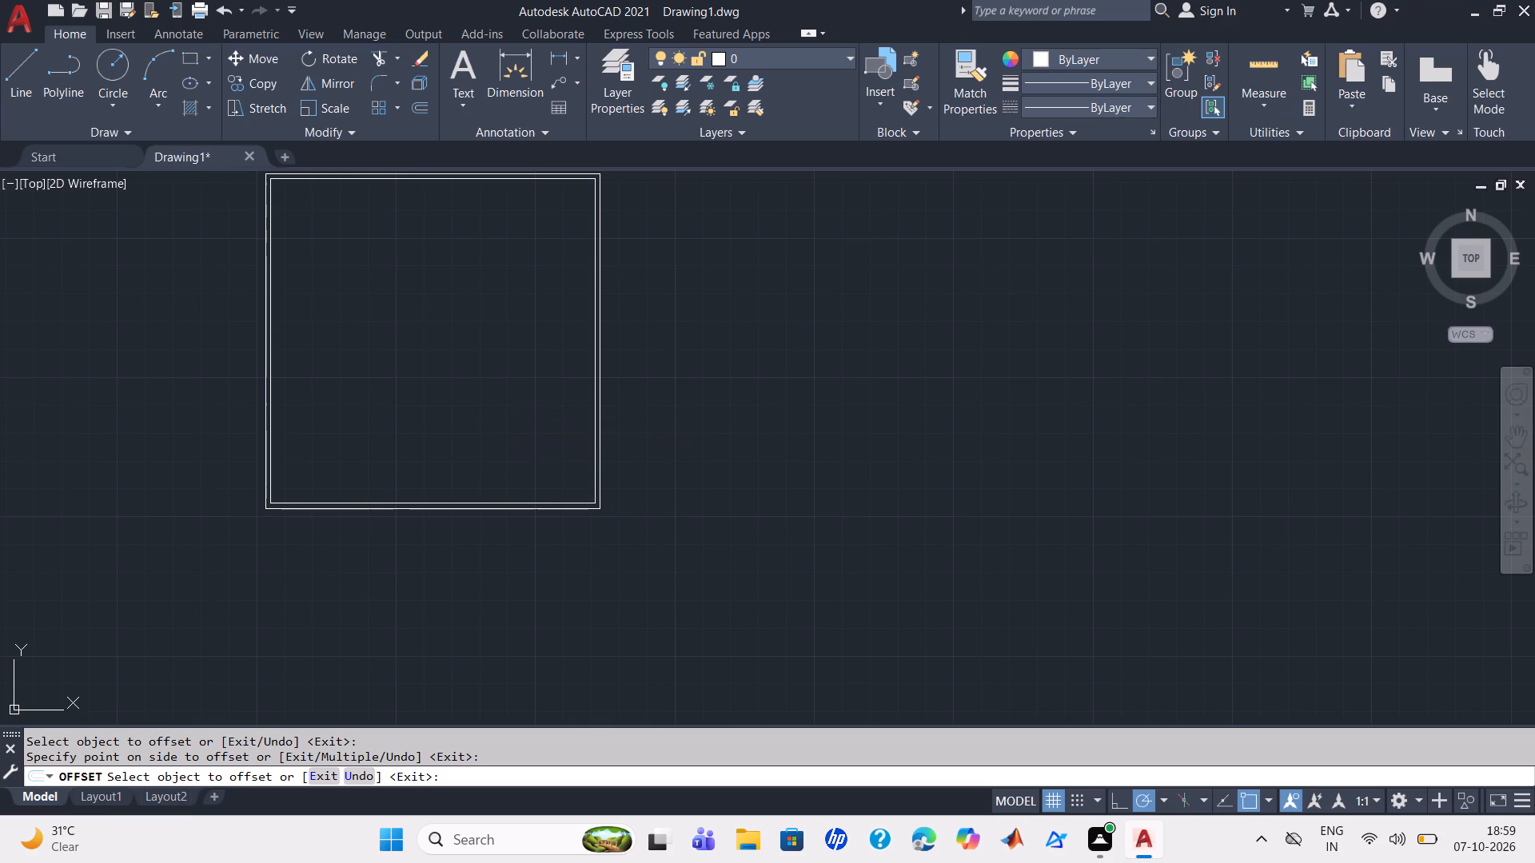
Explode both the outer and inner squares into separate lines.
{"action": "key", "text": "x"}
{"action": "key", "text": "Return"}
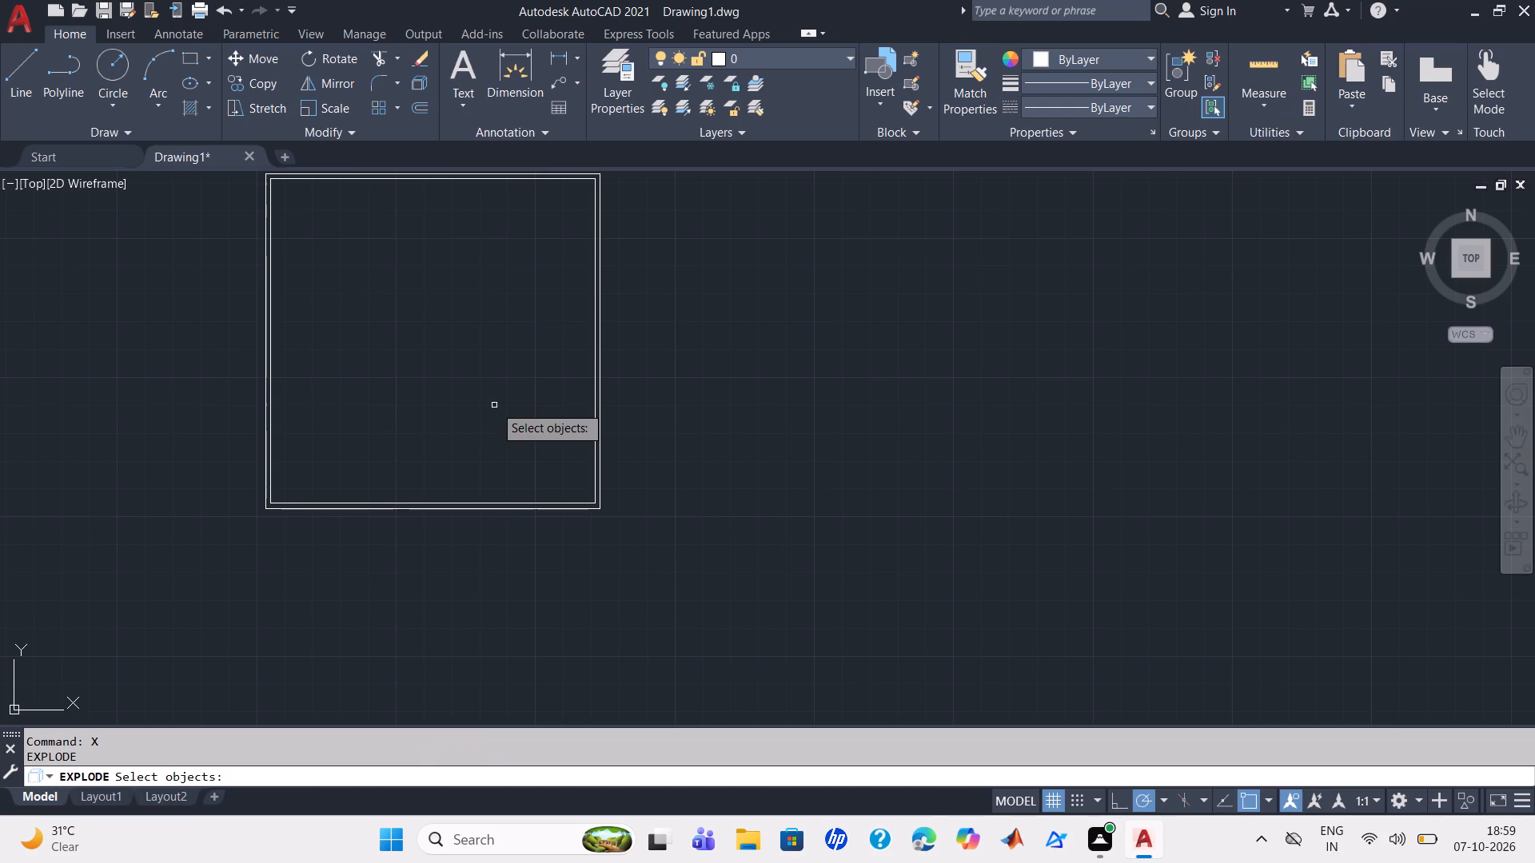
{"action": "left_click_drag", "start_coordinate": [613, 554], "coordinate": [516, 418]}
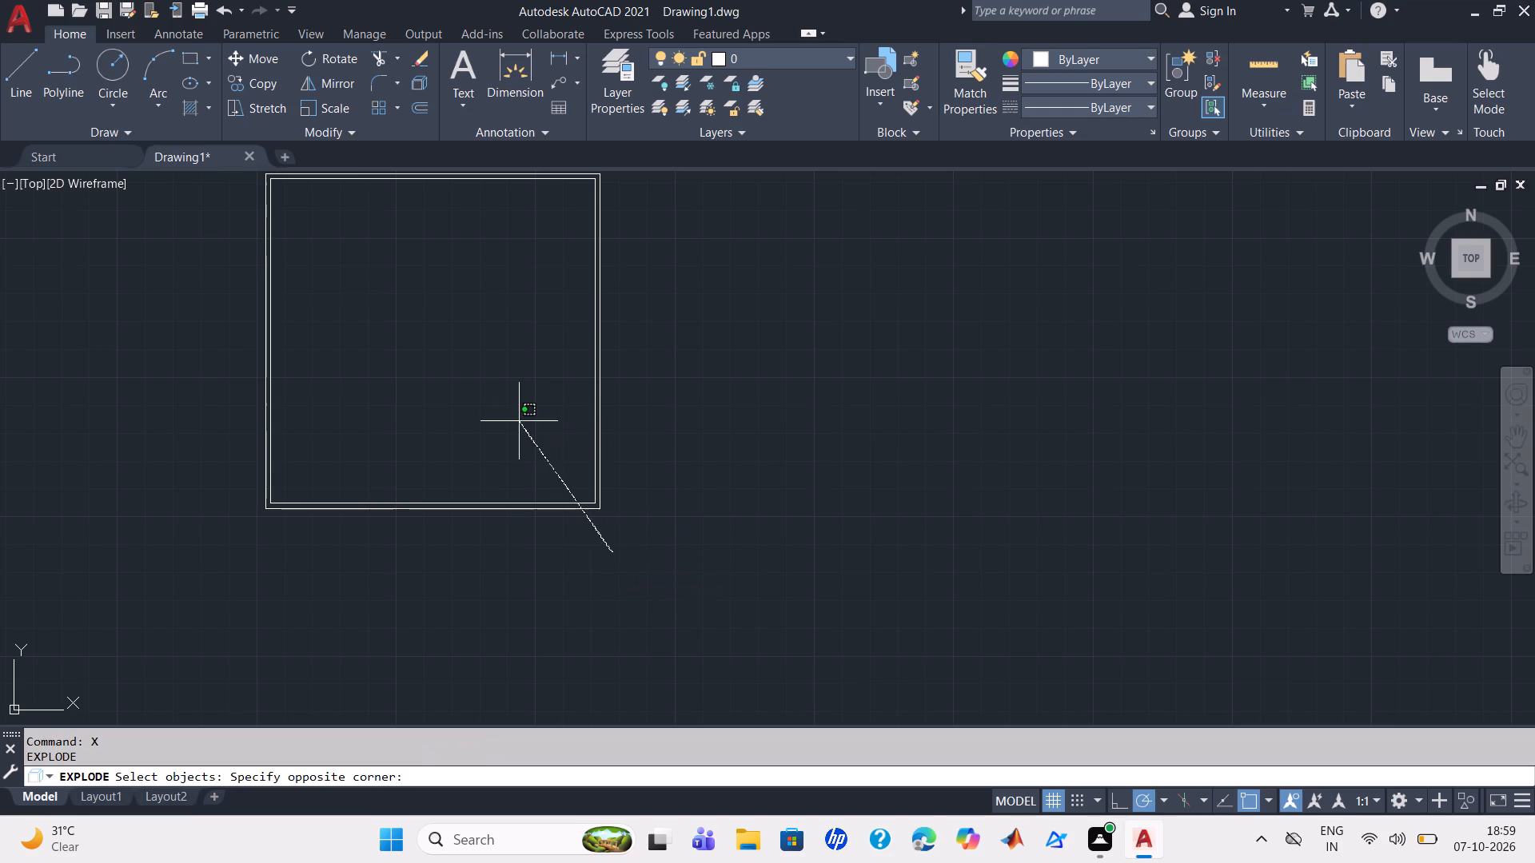
{"action": "left_click_drag", "start_coordinate": [516, 418], "coordinate": [512, 404]}
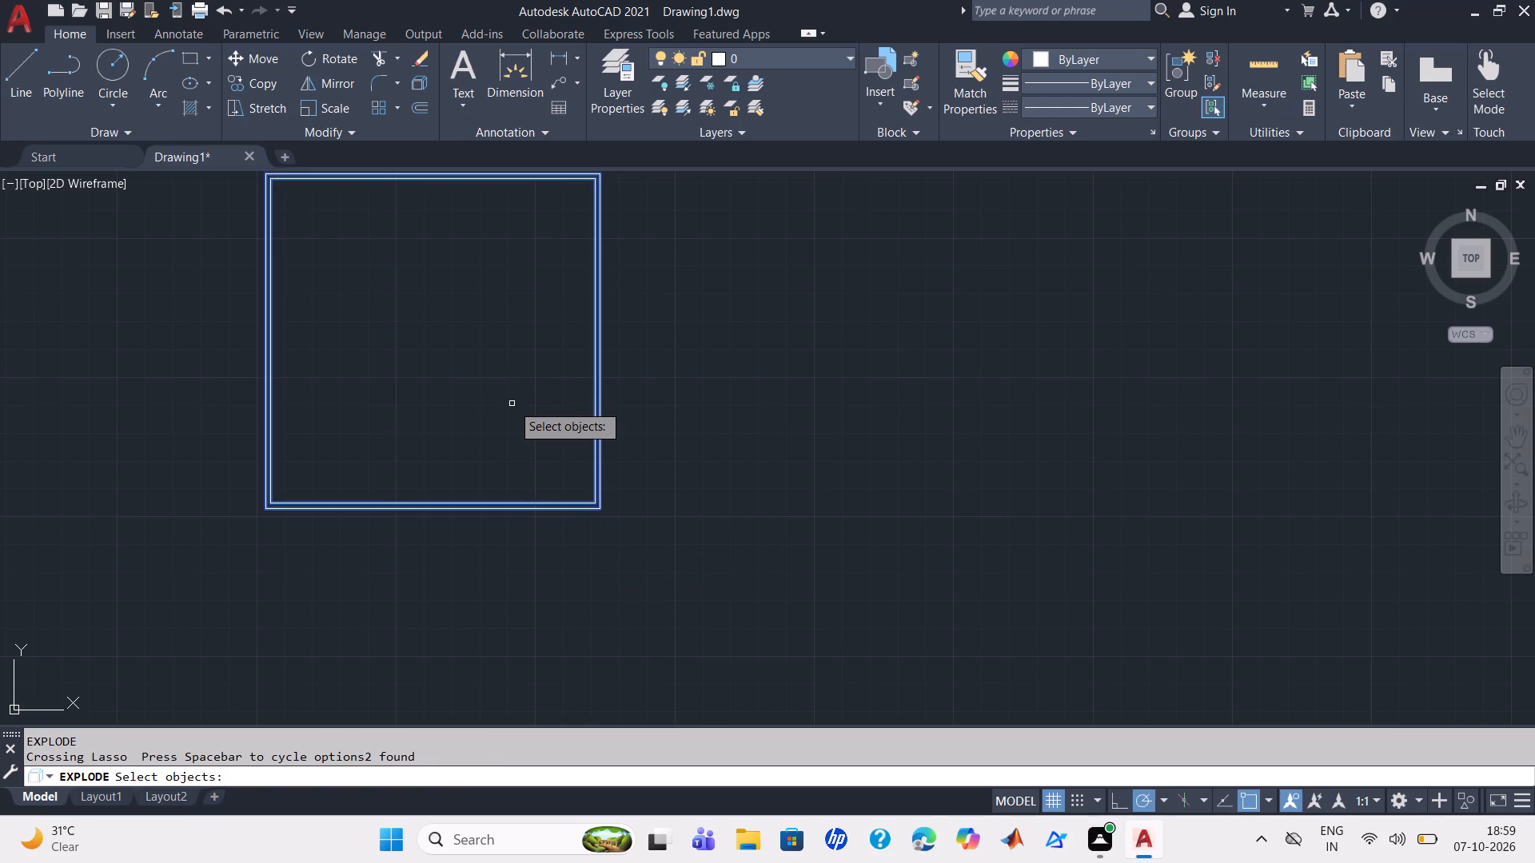
{"action": "key", "text": "Return"}
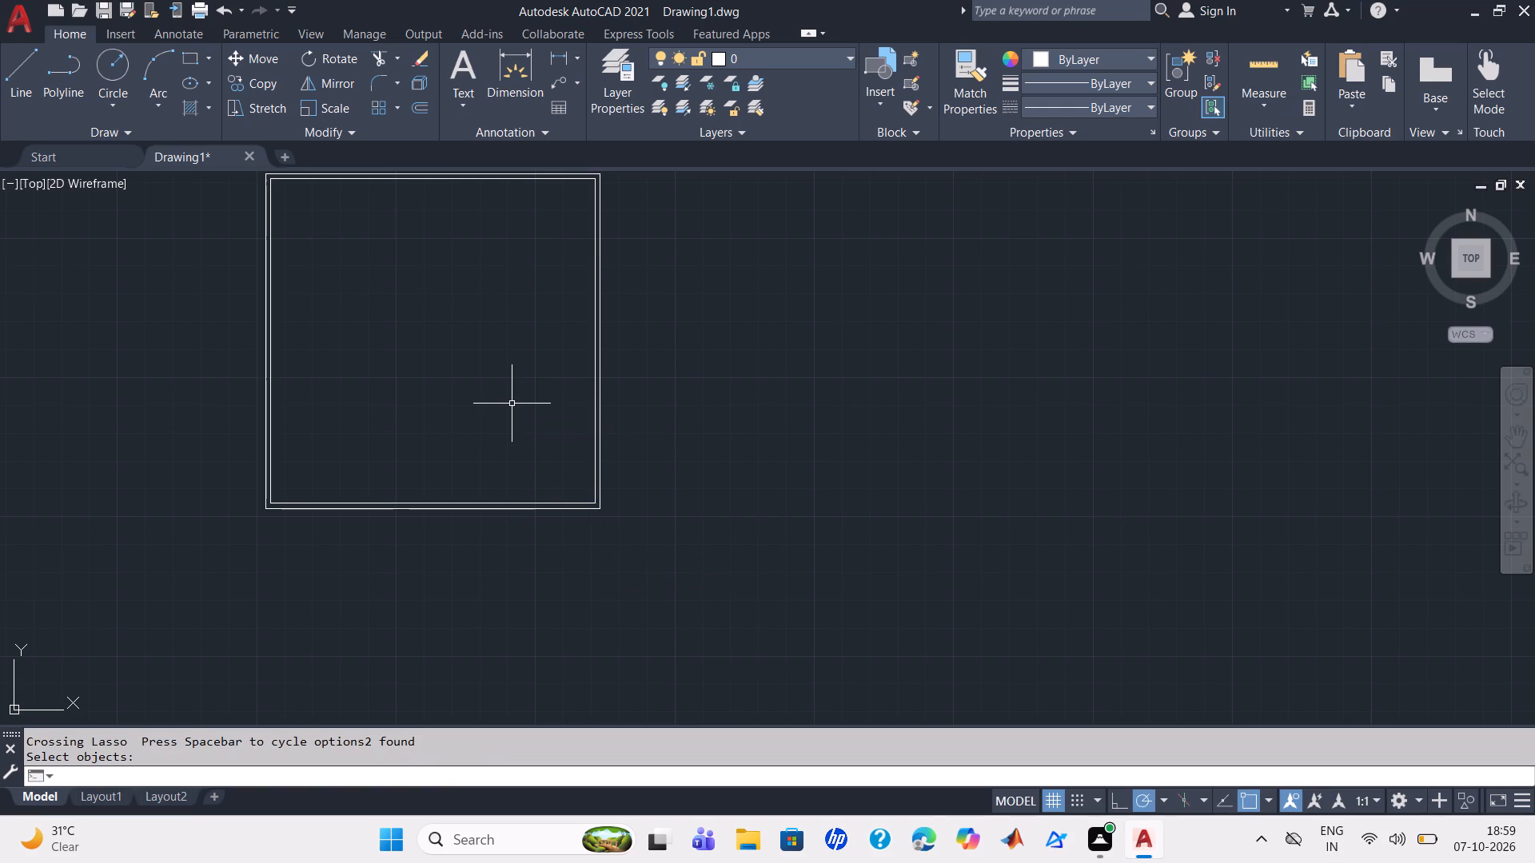
Start another Offset operation for the exploded outline.
{"action": "key", "text": "o"}
{"action": "key", "text": "Return"}
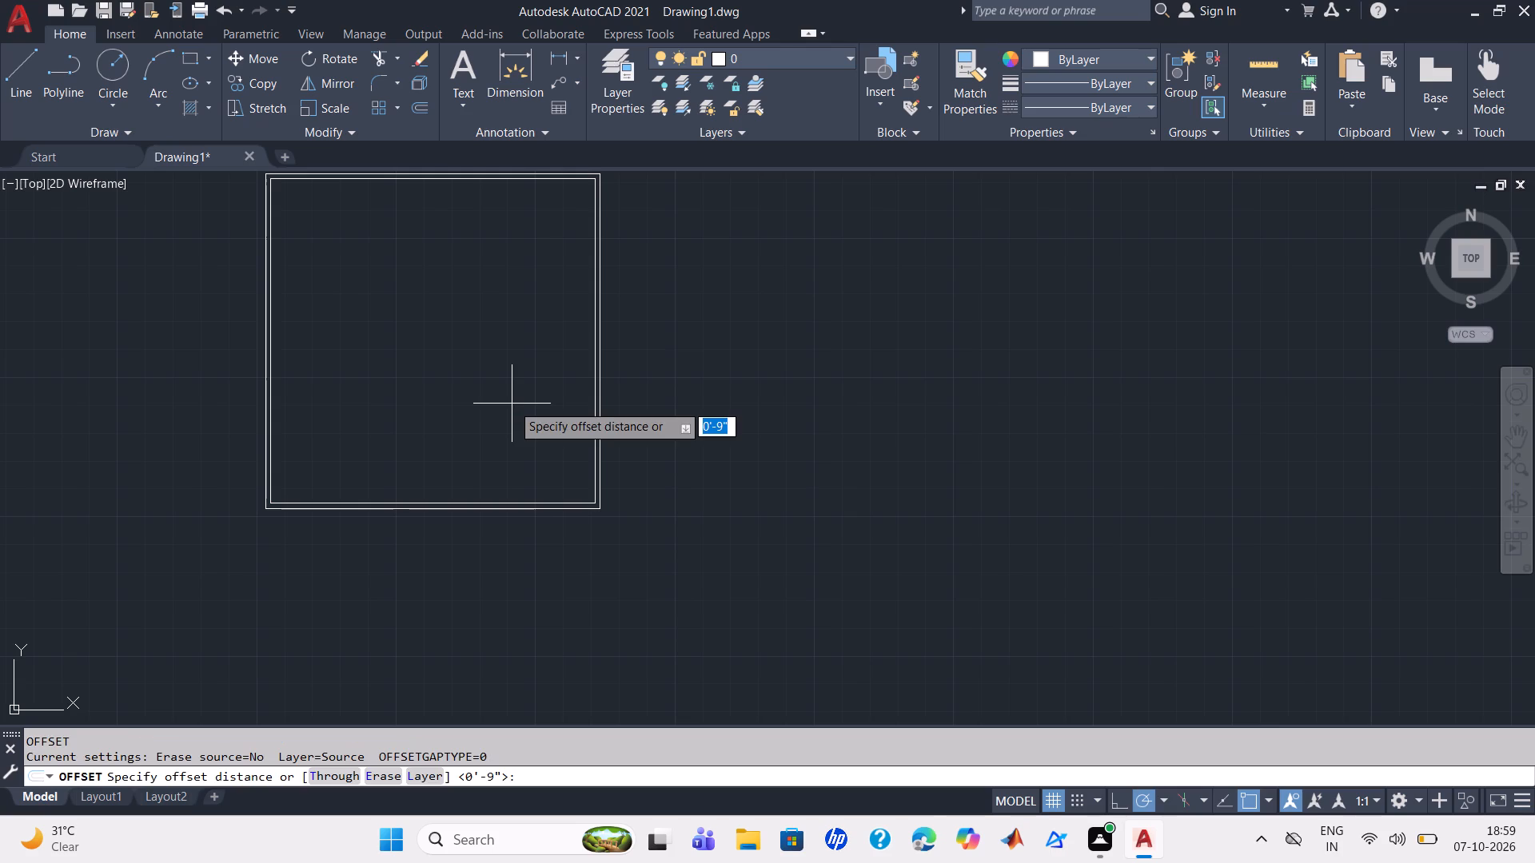
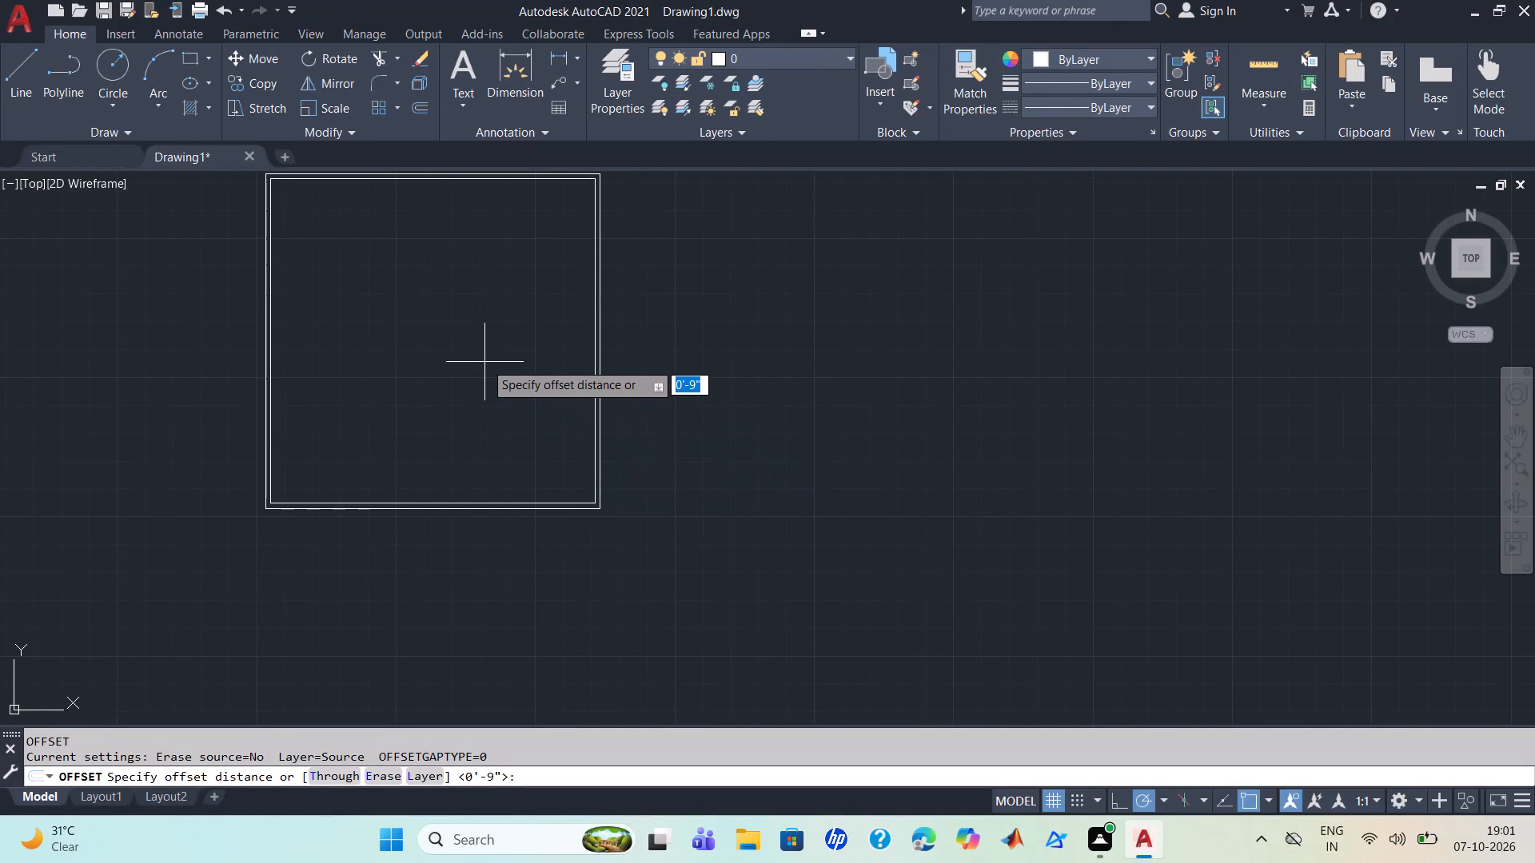
Offset the inner top line 14' downward, and offset the new line 4" further down to form a horizontal partition.
{"action": "type", "text": "14'"}
{"action": "key", "text": "Return"}
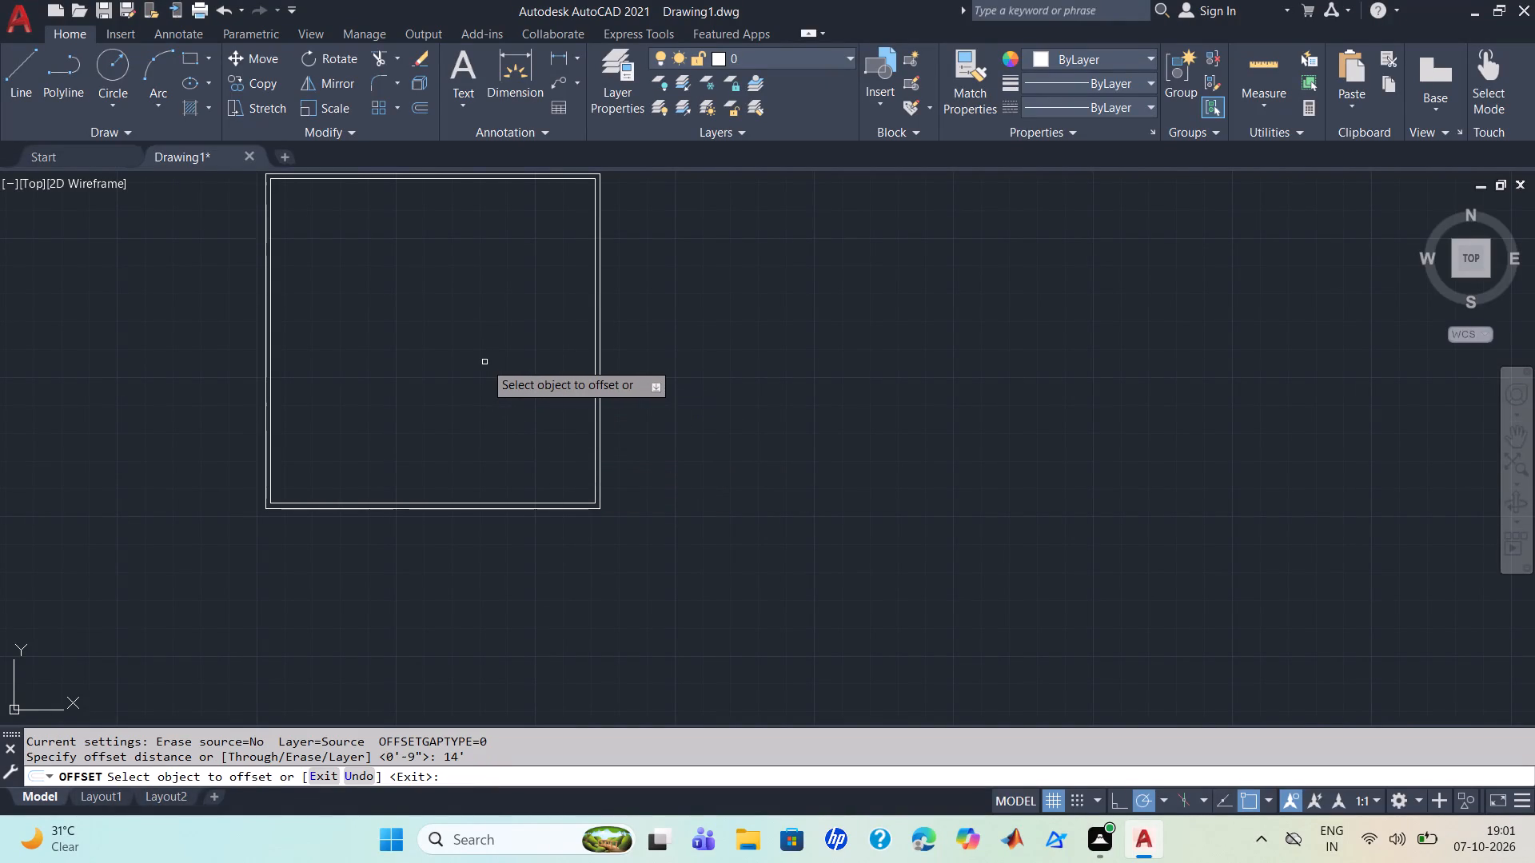
{"action": "left_click", "coordinate": [455, 179]}
{"action": "left_click", "coordinate": [457, 236]}
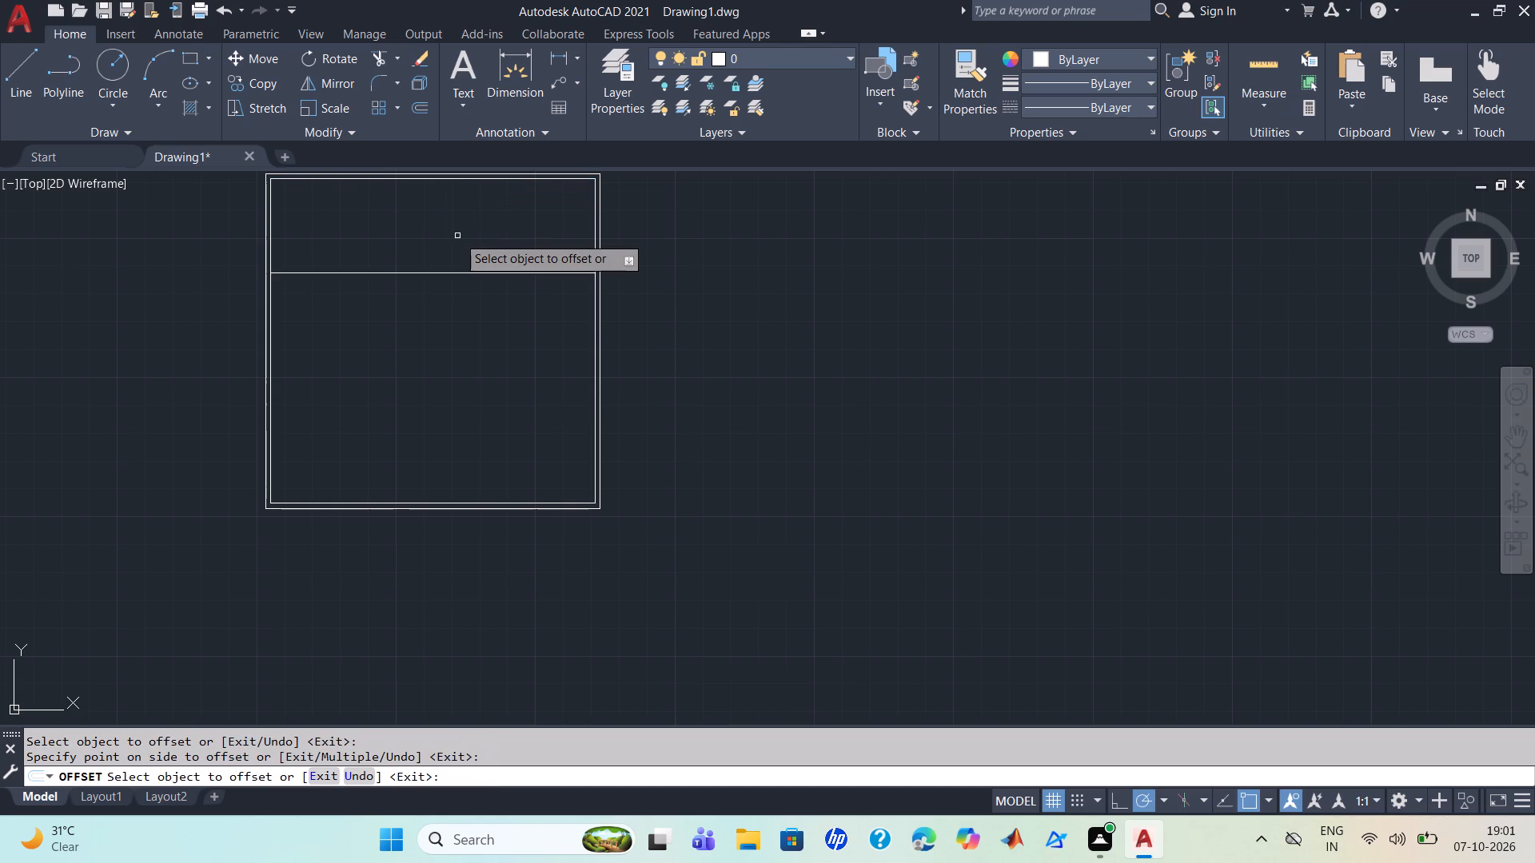
{"action": "left_click", "coordinate": [437, 272]}
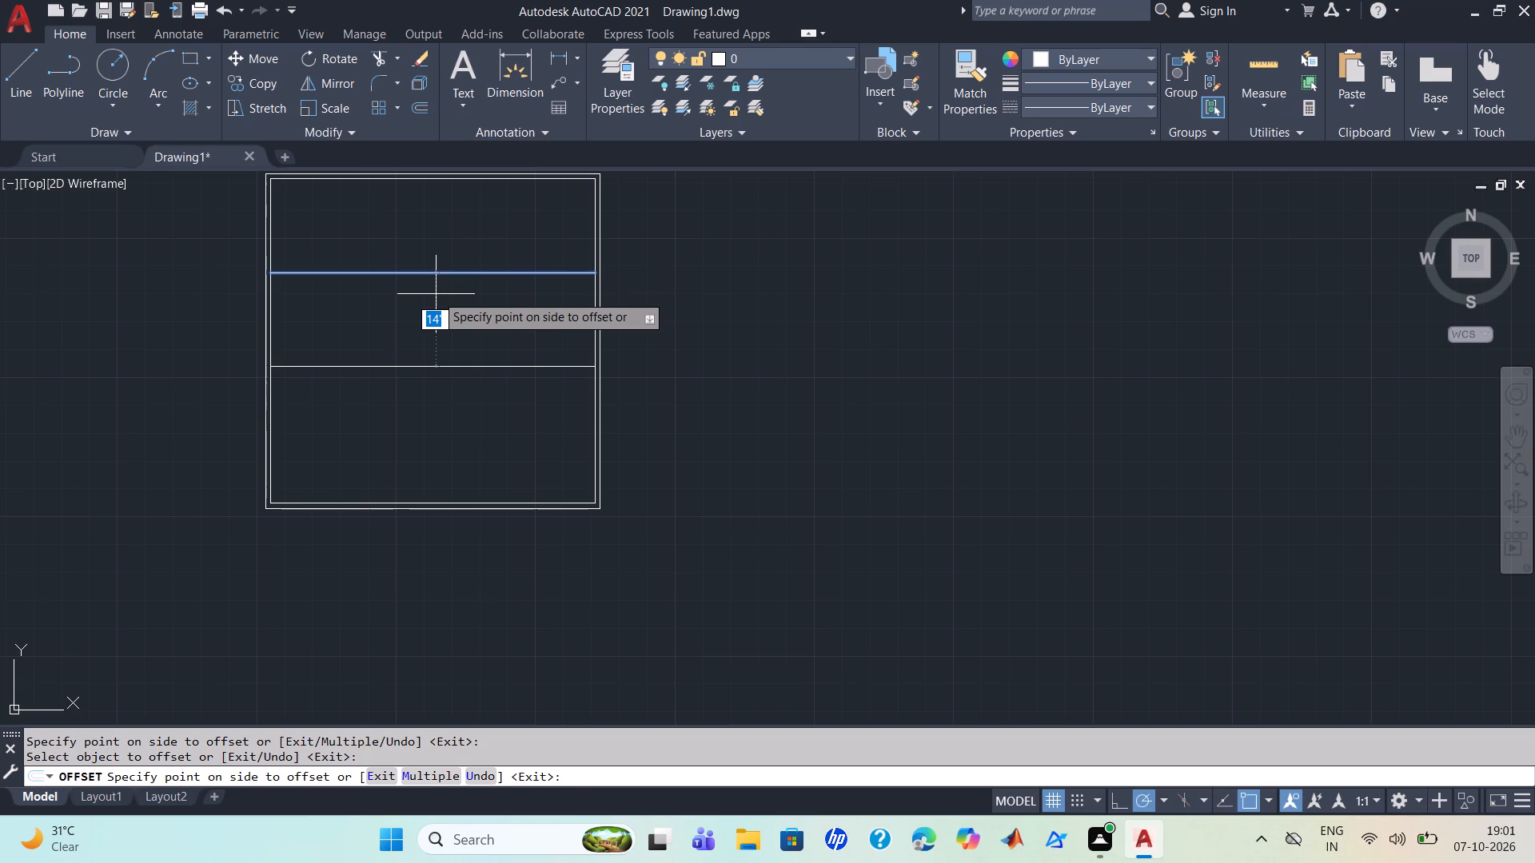
{"action": "key", "text": "4"}
{"action": "key", "text": "Return"}
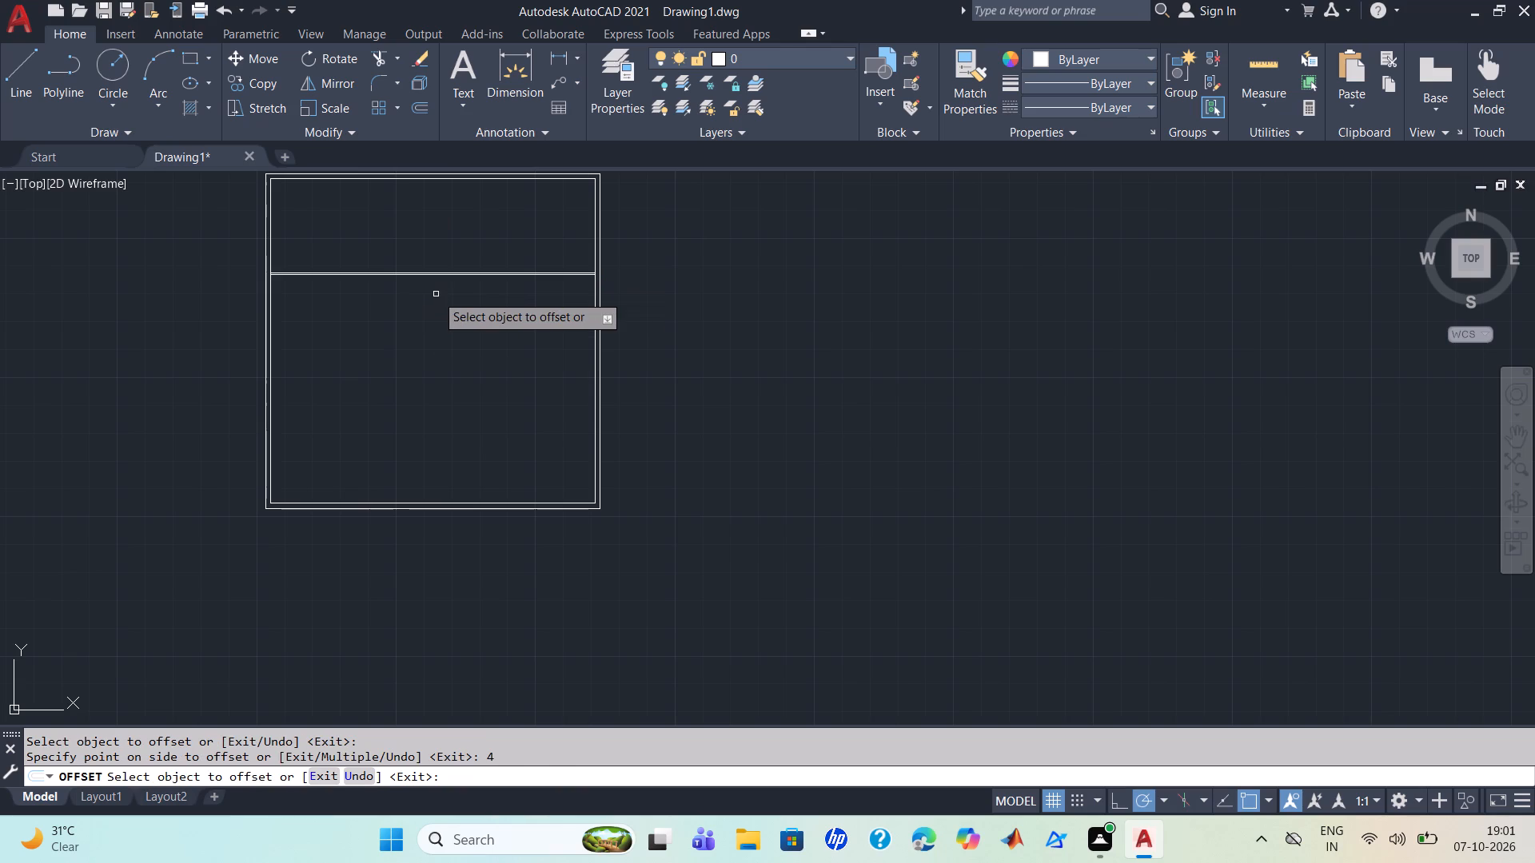
Offset the inner top line 19'9" downward, and offset the new line 4" further down to form a second horizontal partition.
{"action": "left_click", "coordinate": [411, 180]}
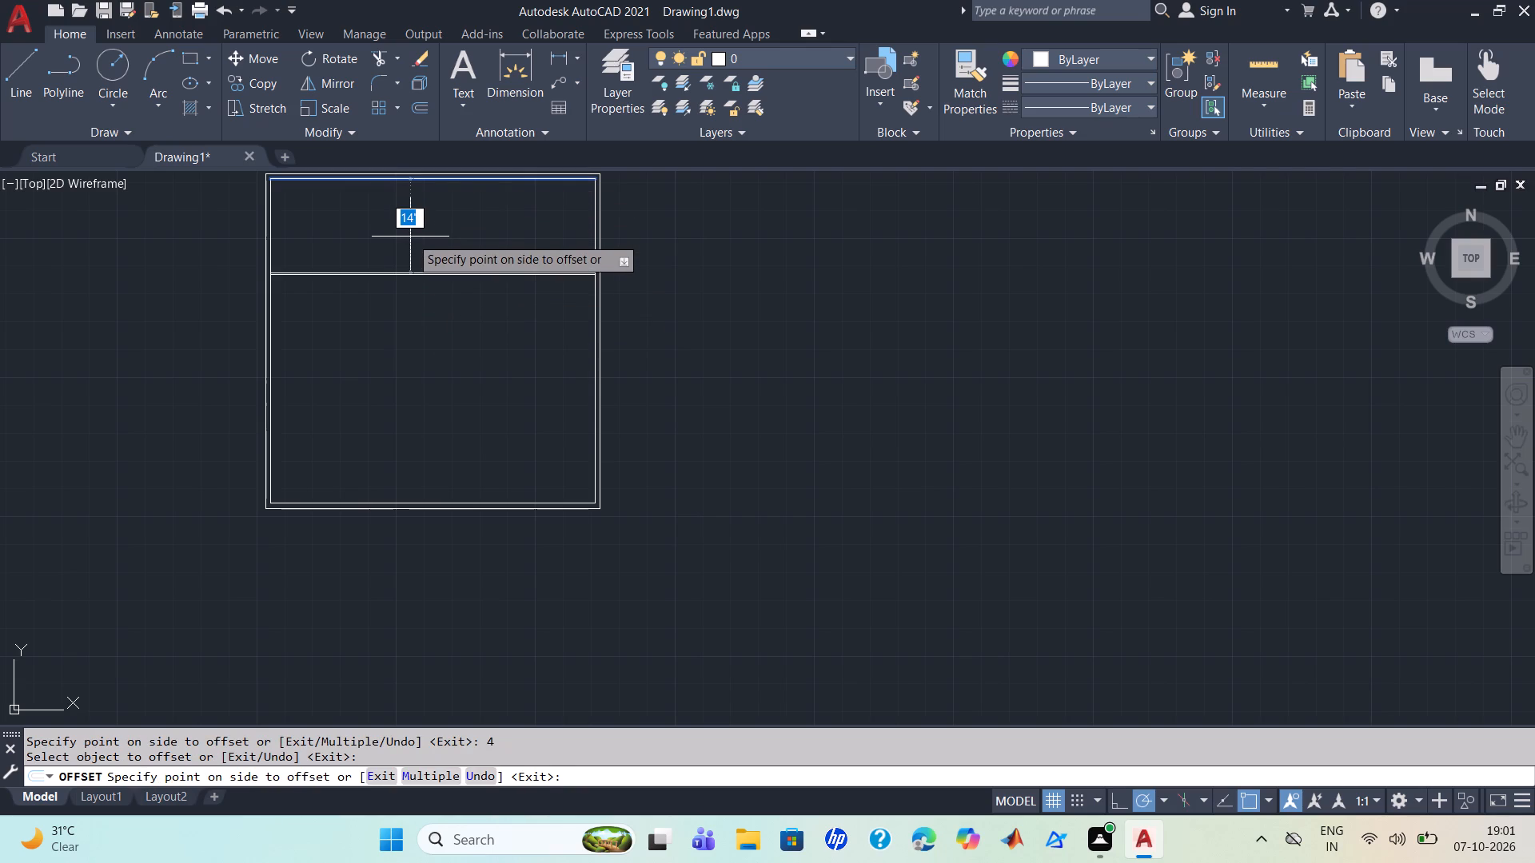
{"action": "type", "text": "19"}
{"action": "type", "text": "'9"}
{"action": "key", "text": "shift+quotedbl"}
{"action": "key", "text": "Return"}
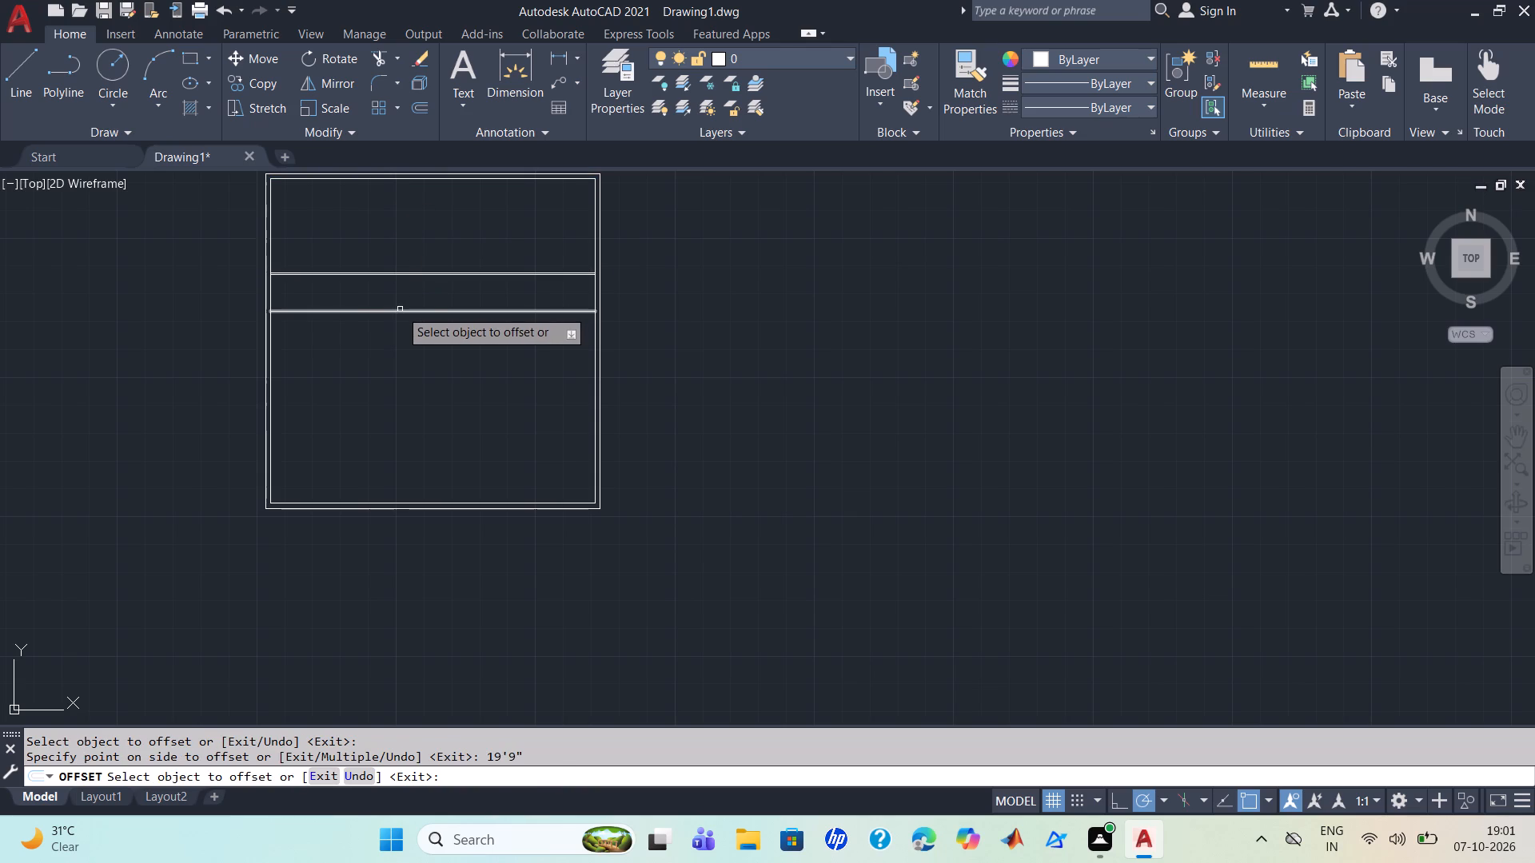
{"action": "left_click_drag", "start_coordinate": [400, 309], "coordinate": [400, 335]}
{"action": "key", "text": "4"}
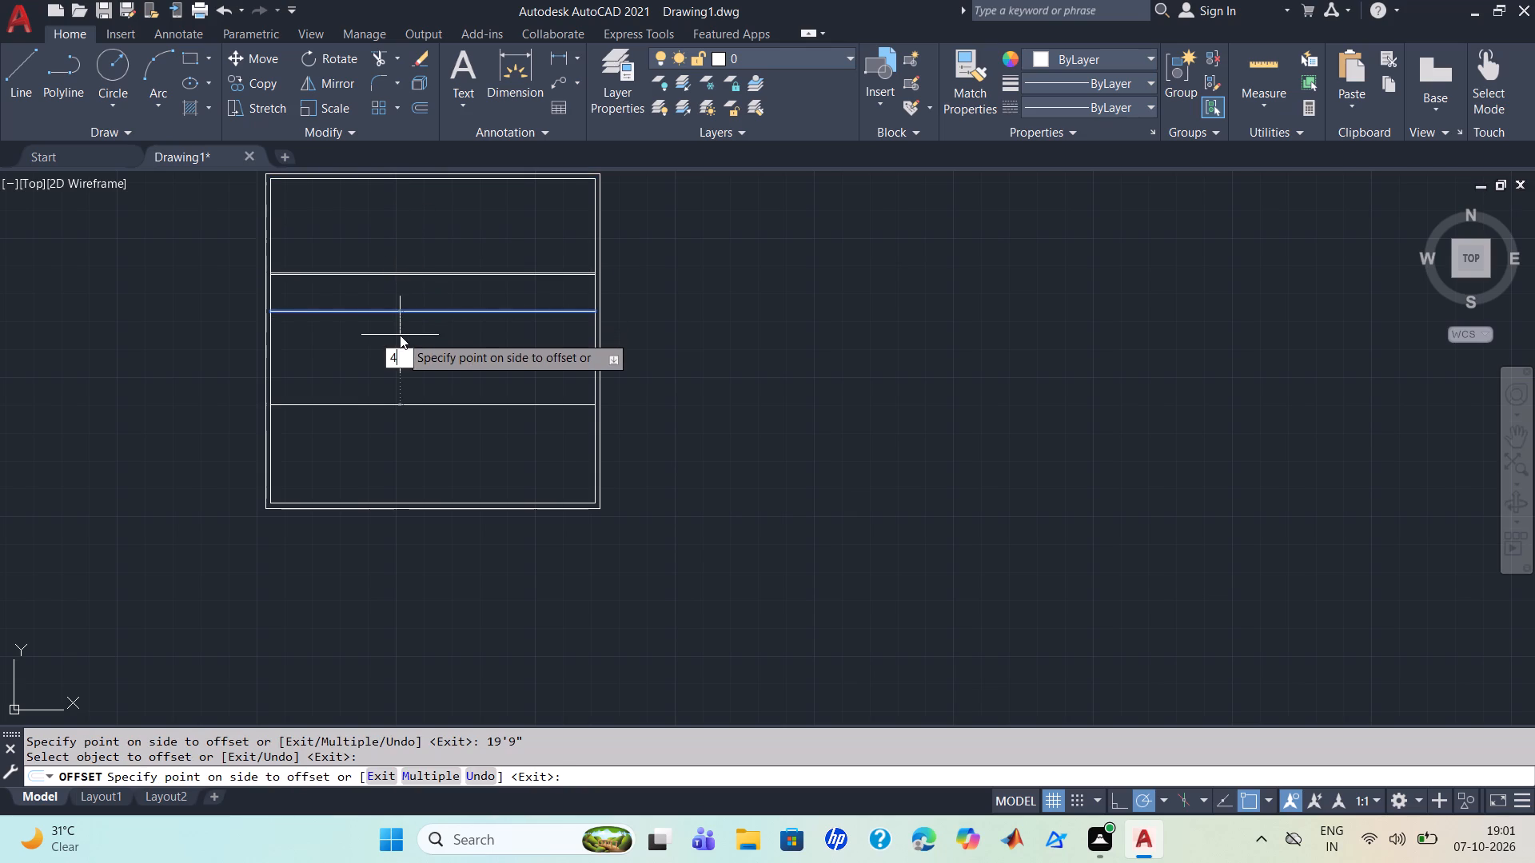
{"action": "key", "text": "Return"}
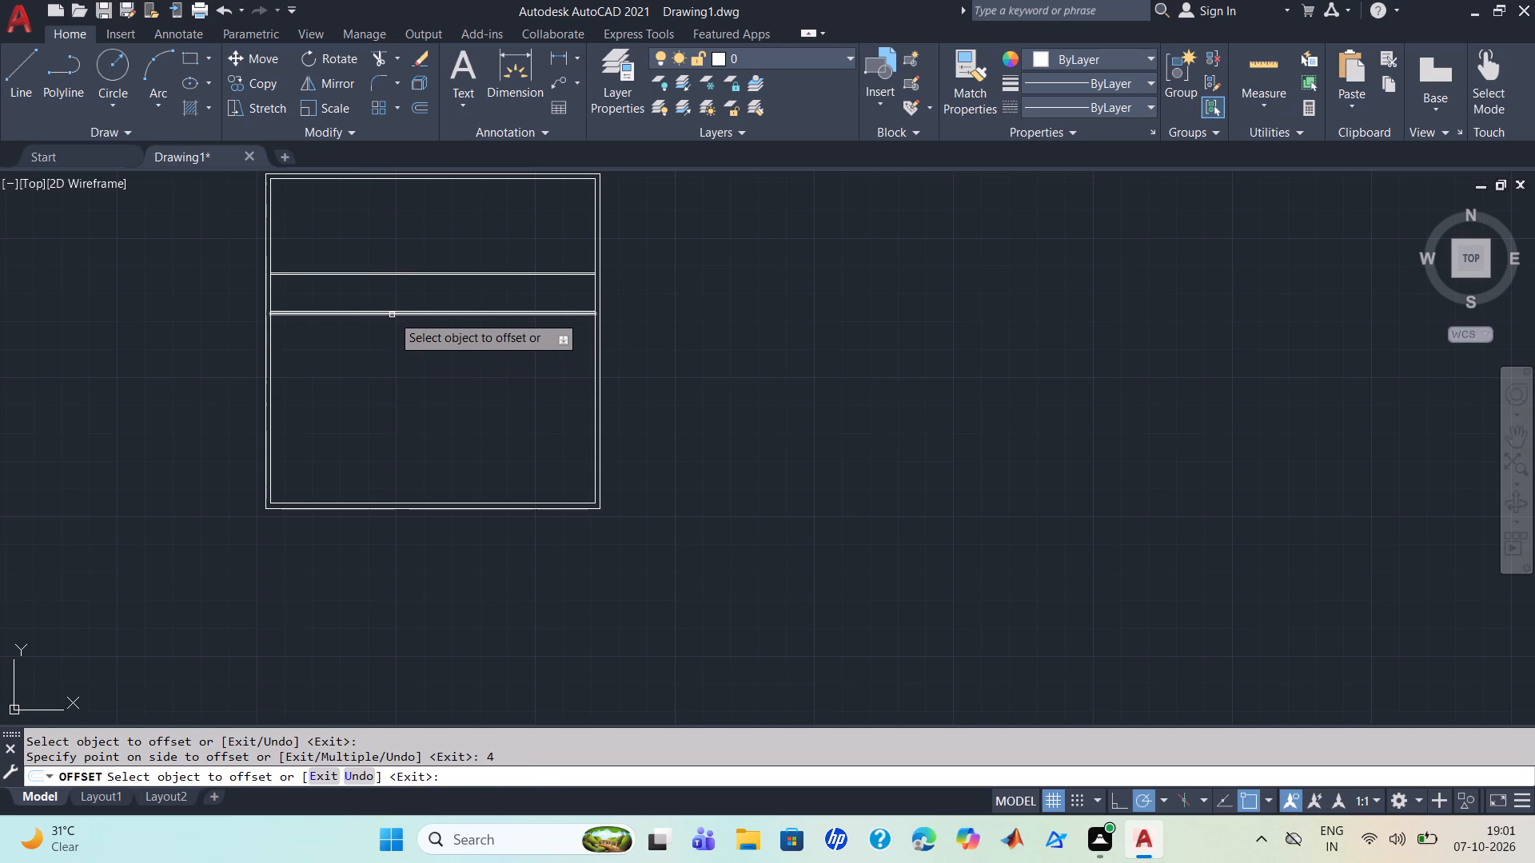
Offset the second partition's lower line 12' downward, and offset the new line 4" further down to form a third horizontal partition.
{"action": "left_click", "coordinate": [392, 315]}
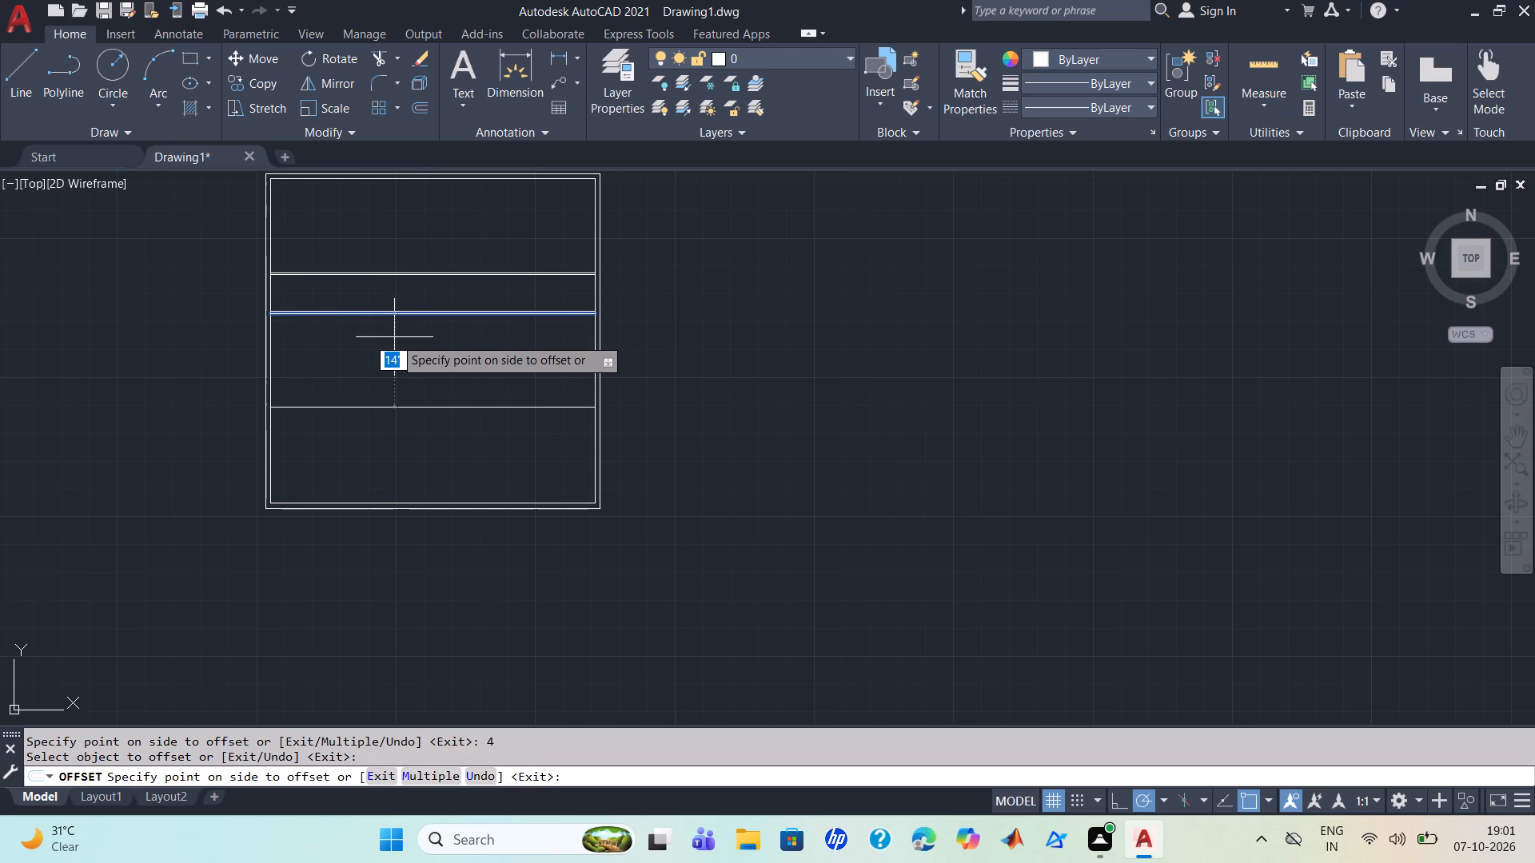
{"action": "key", "text": "1"}
{"action": "key", "text": "2"}
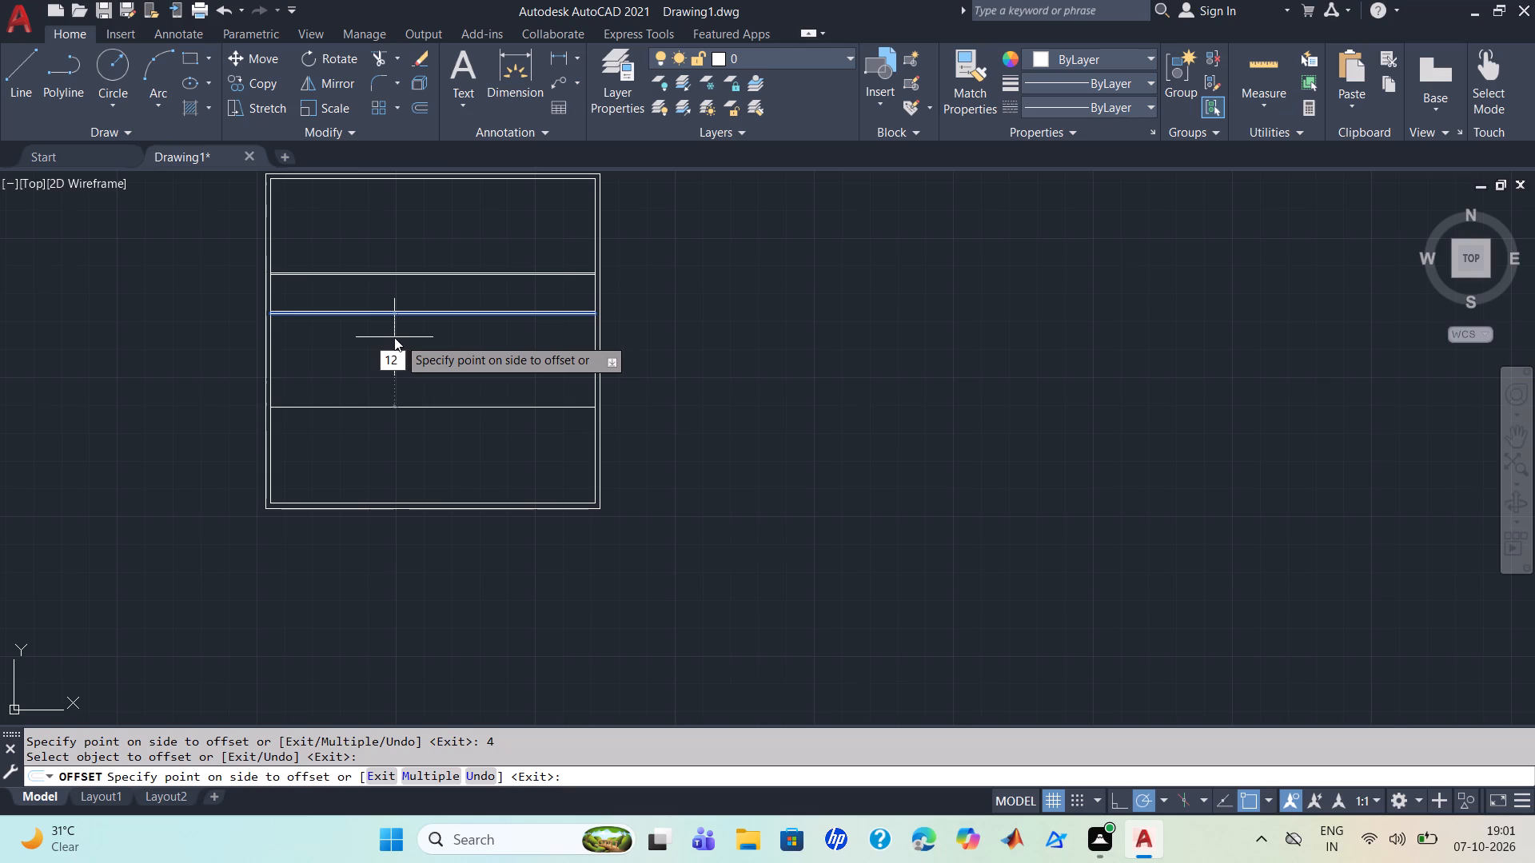
{"action": "key", "text": "apostrophe"}
{"action": "key", "text": "Return"}
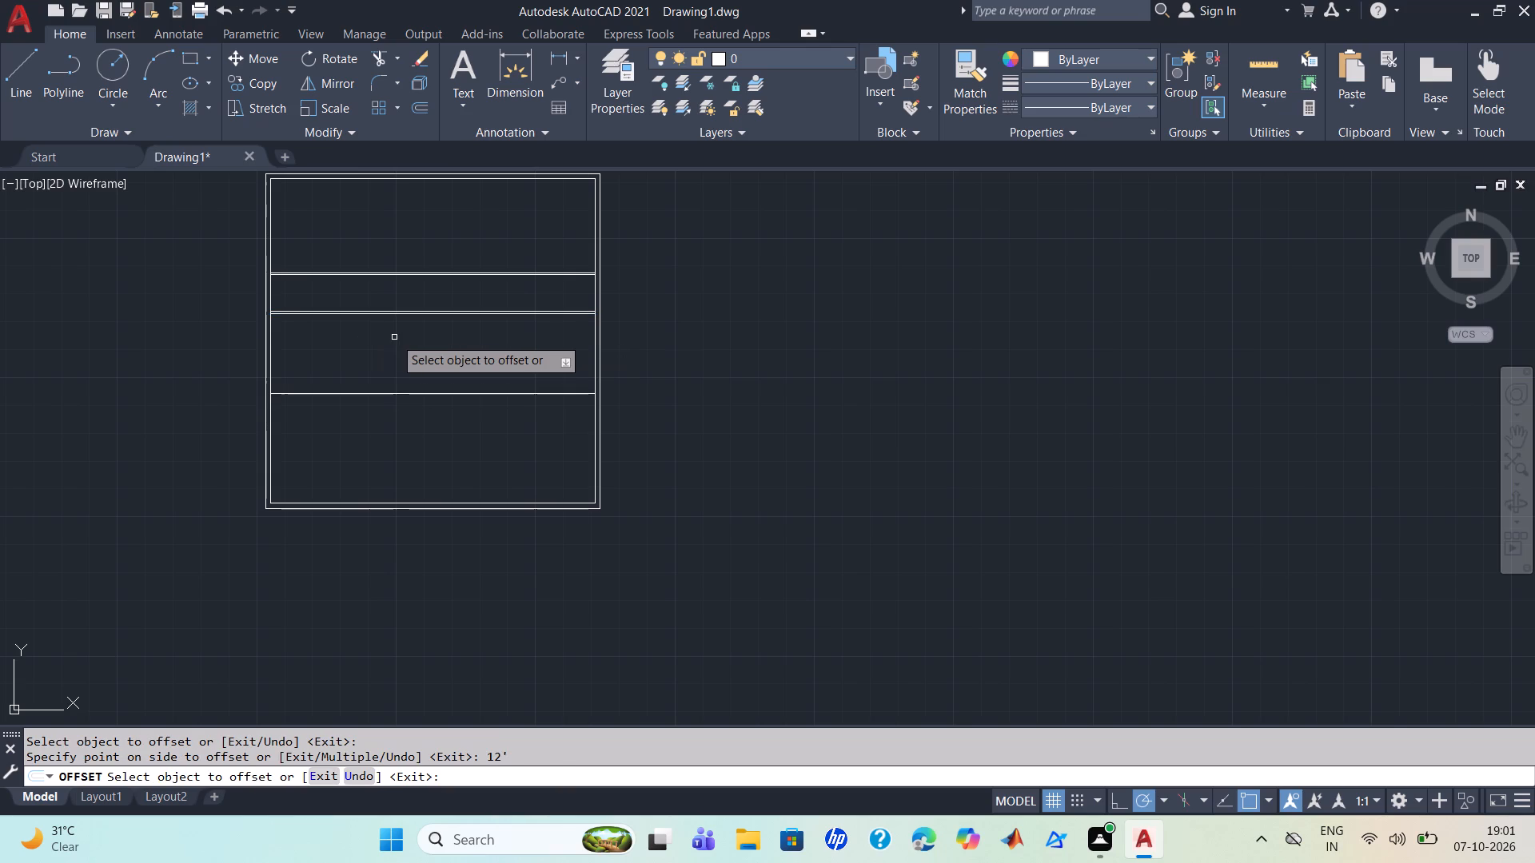
{"action": "left_click", "coordinate": [365, 392]}
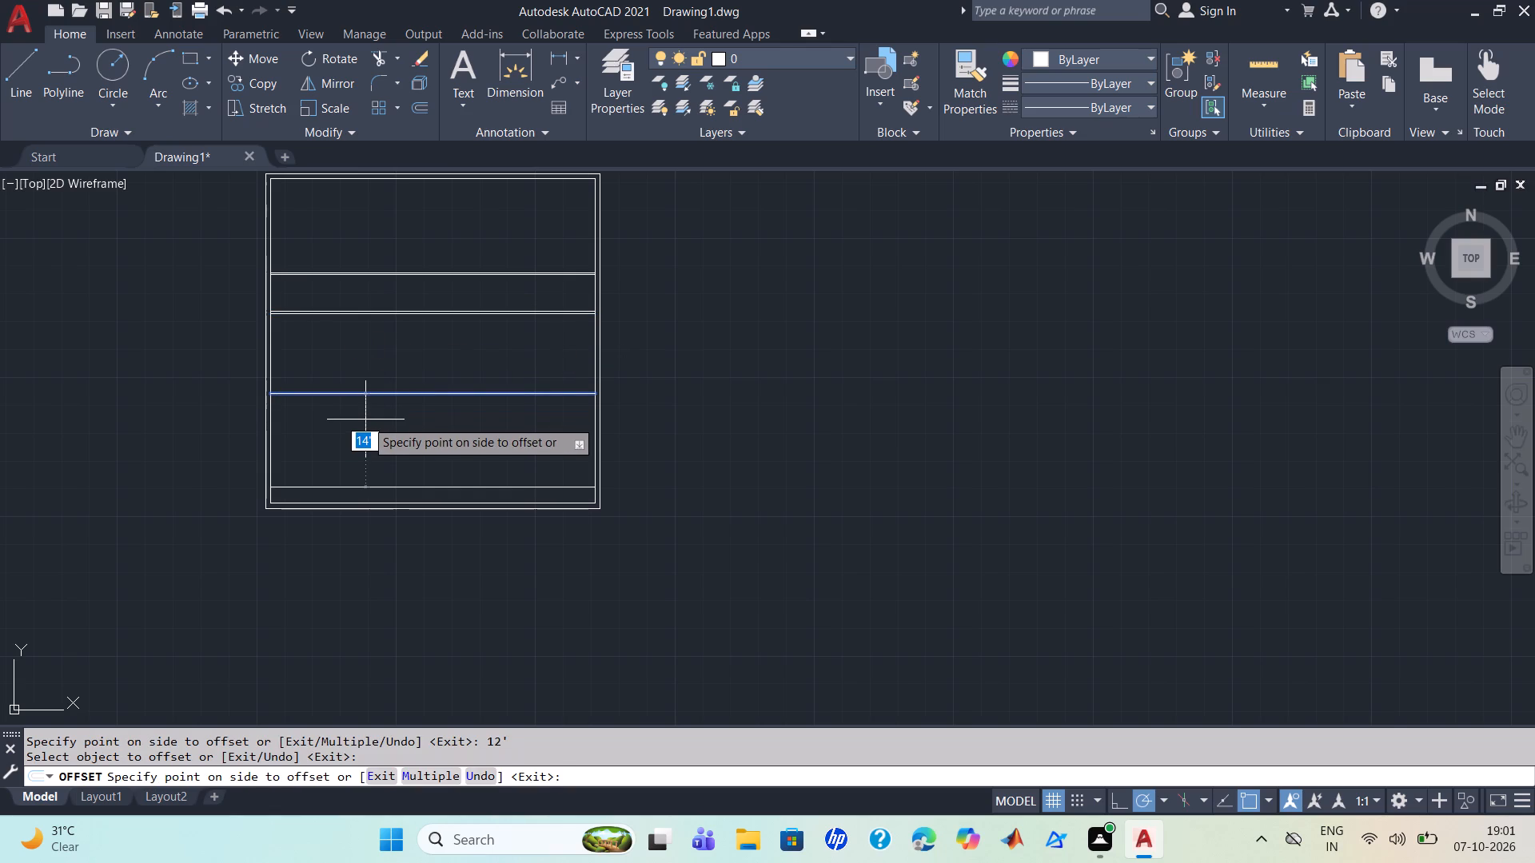
{"action": "key", "text": "4"}
{"action": "key", "text": "Return"}
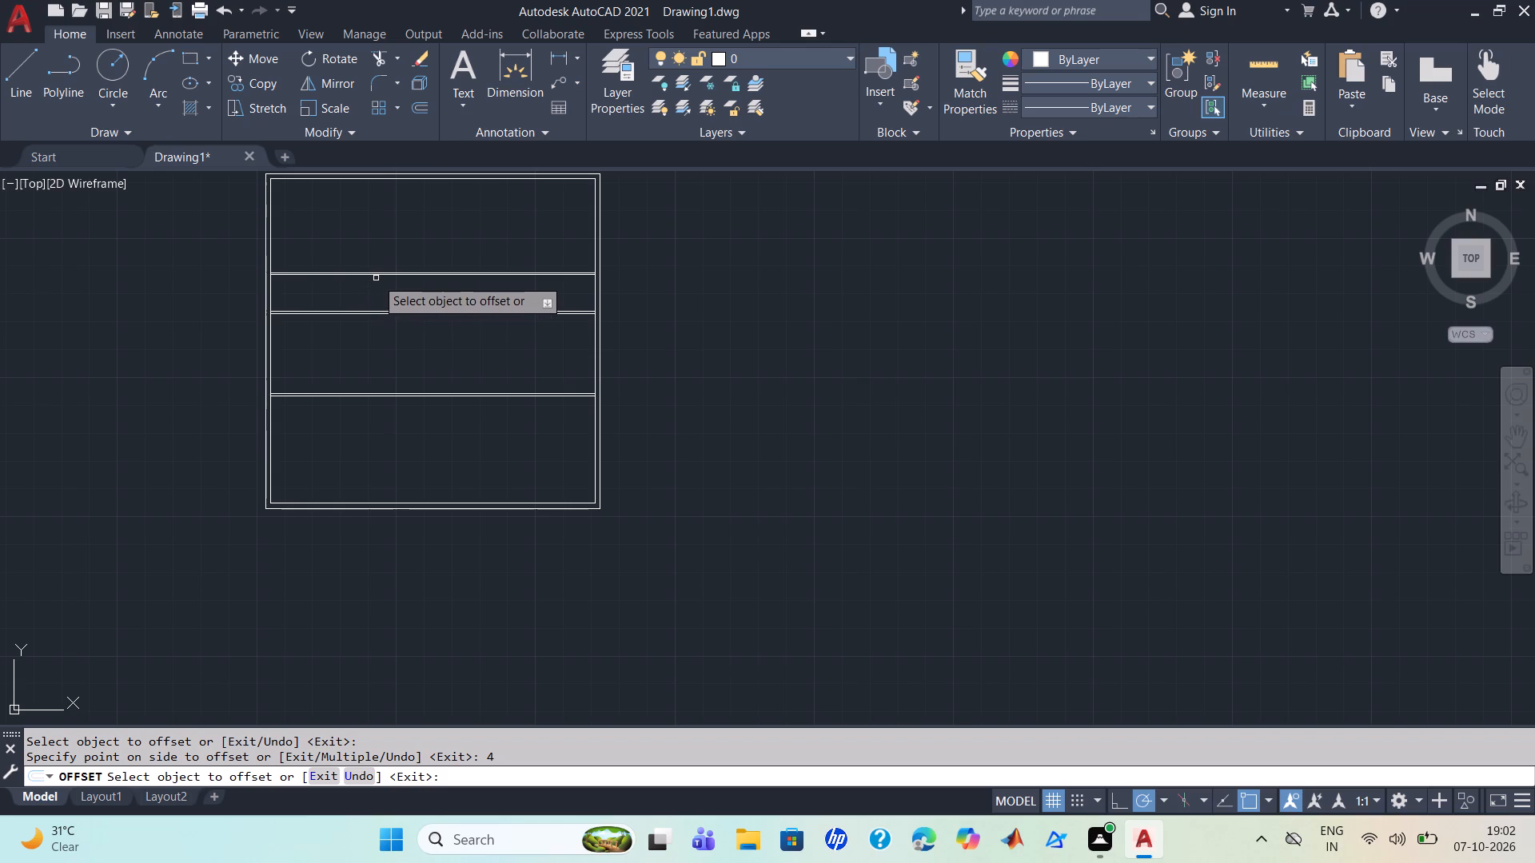
Offset the inner left line 14' inward, and offset the new line 4" to the right to form a vertical partition.
{"action": "left_click", "coordinate": [272, 291]}
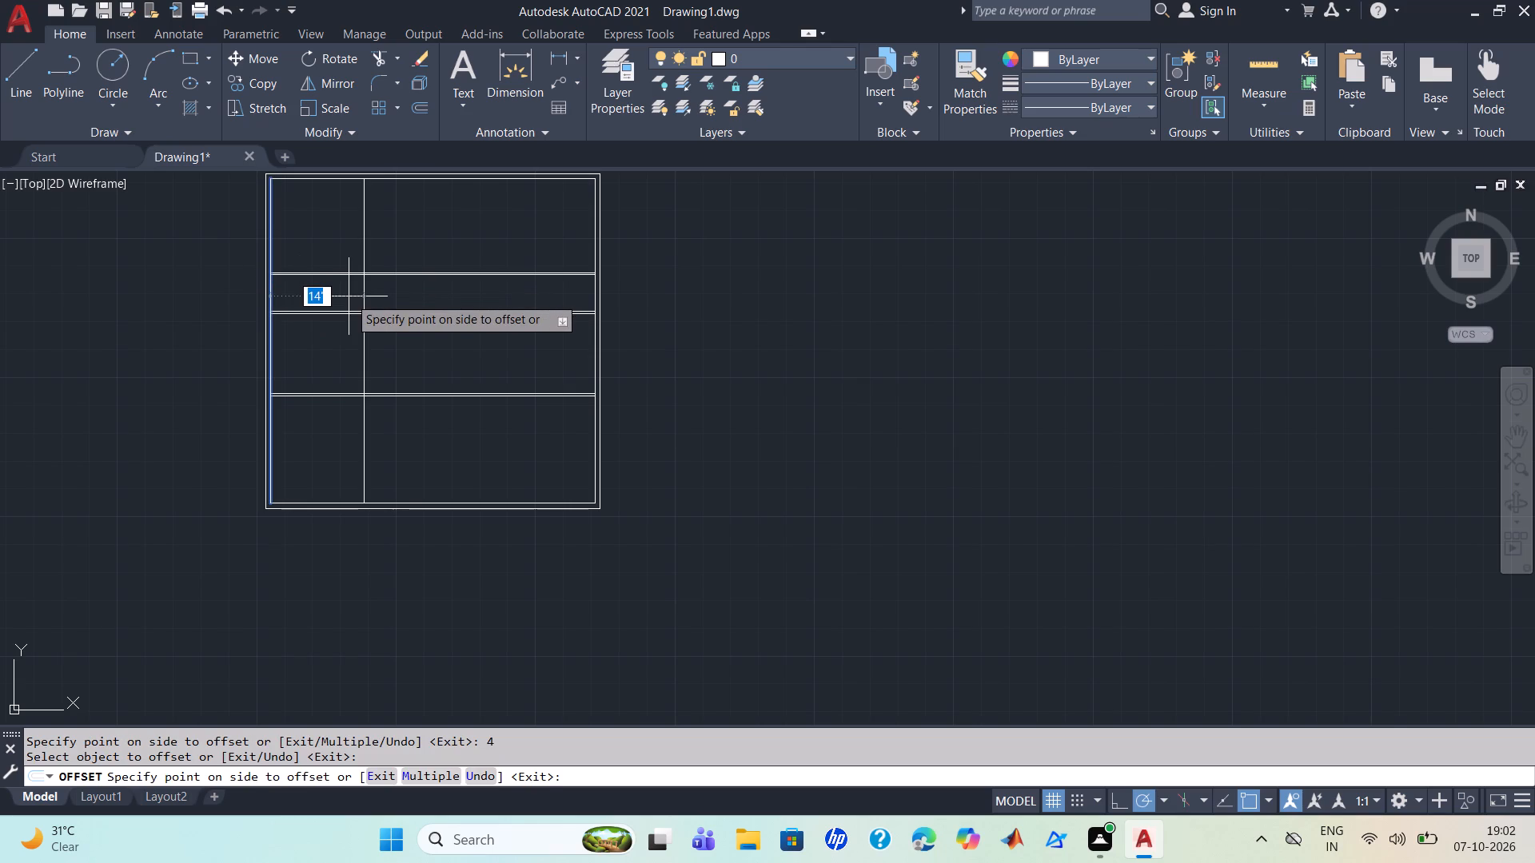
{"action": "type", "text": "14"}
{"action": "key", "text": "apostrophe"}
{"action": "key", "text": "Return"}
{"action": "left_click_drag", "start_coordinate": [364, 299], "coordinate": [389, 298]}
{"action": "key", "text": "4"}
{"action": "key", "text": "Return"}
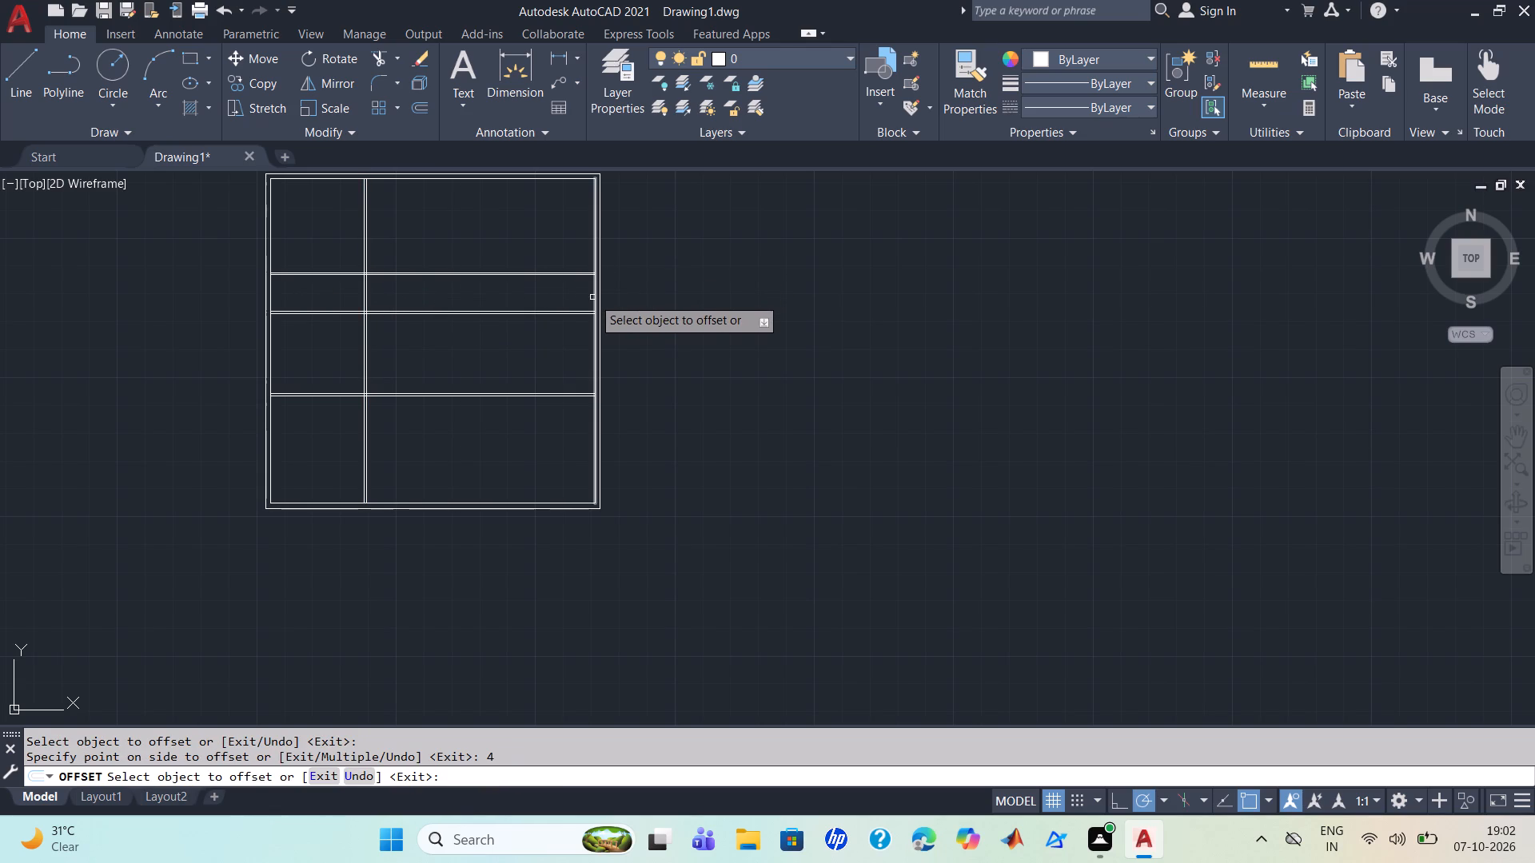
Offset the inner right line 19'9" inward, and offset the new line 4" to the left to form a second vertical partition.
{"action": "left_click_drag", "start_coordinate": [592, 297], "coordinate": [543, 305]}
{"action": "type", "text": "19'9"}
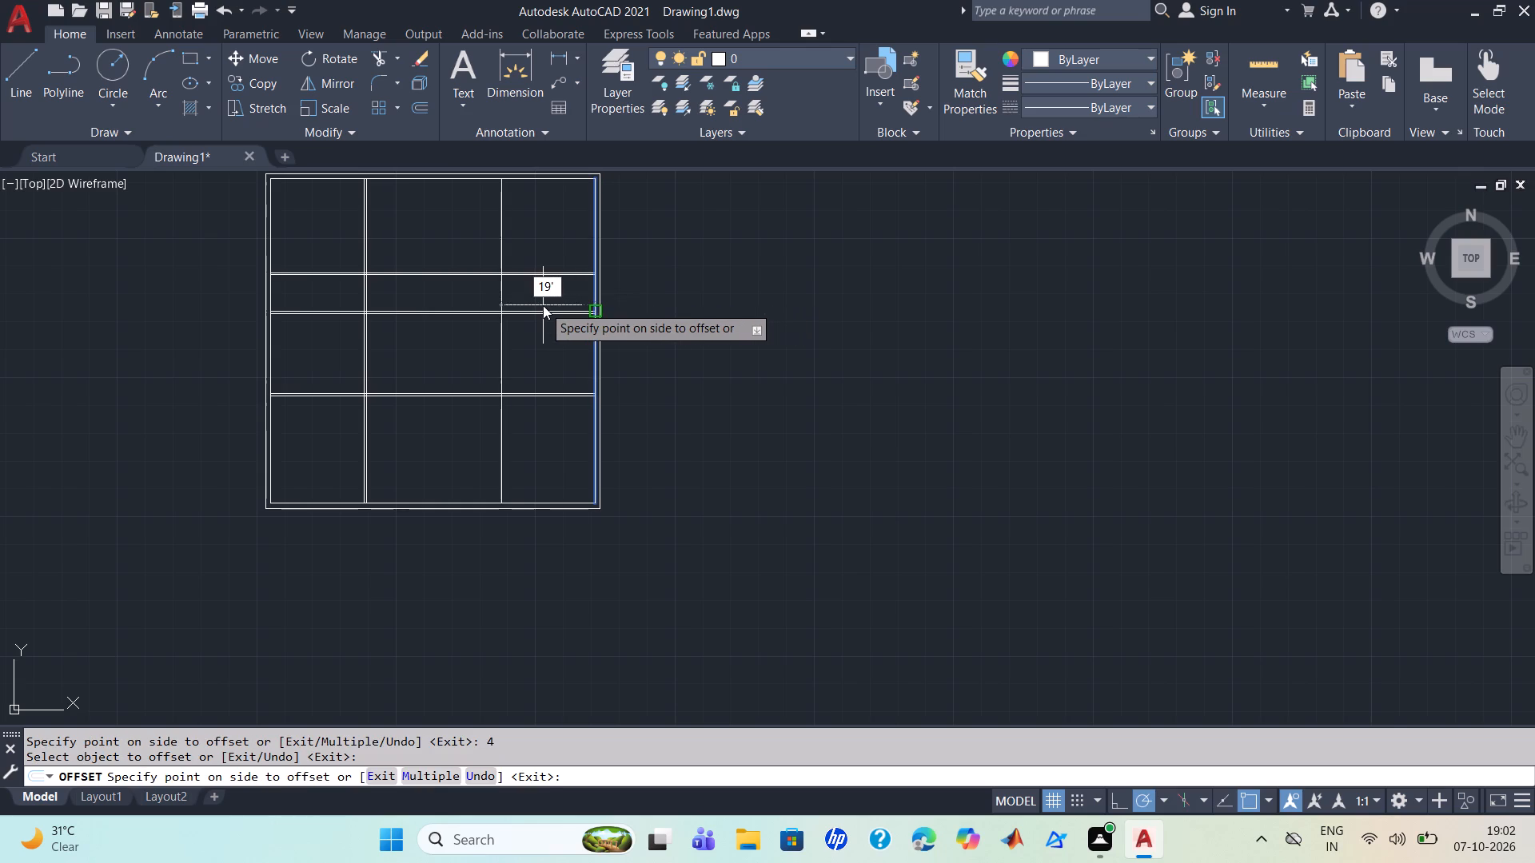
{"action": "key", "text": "Return"}
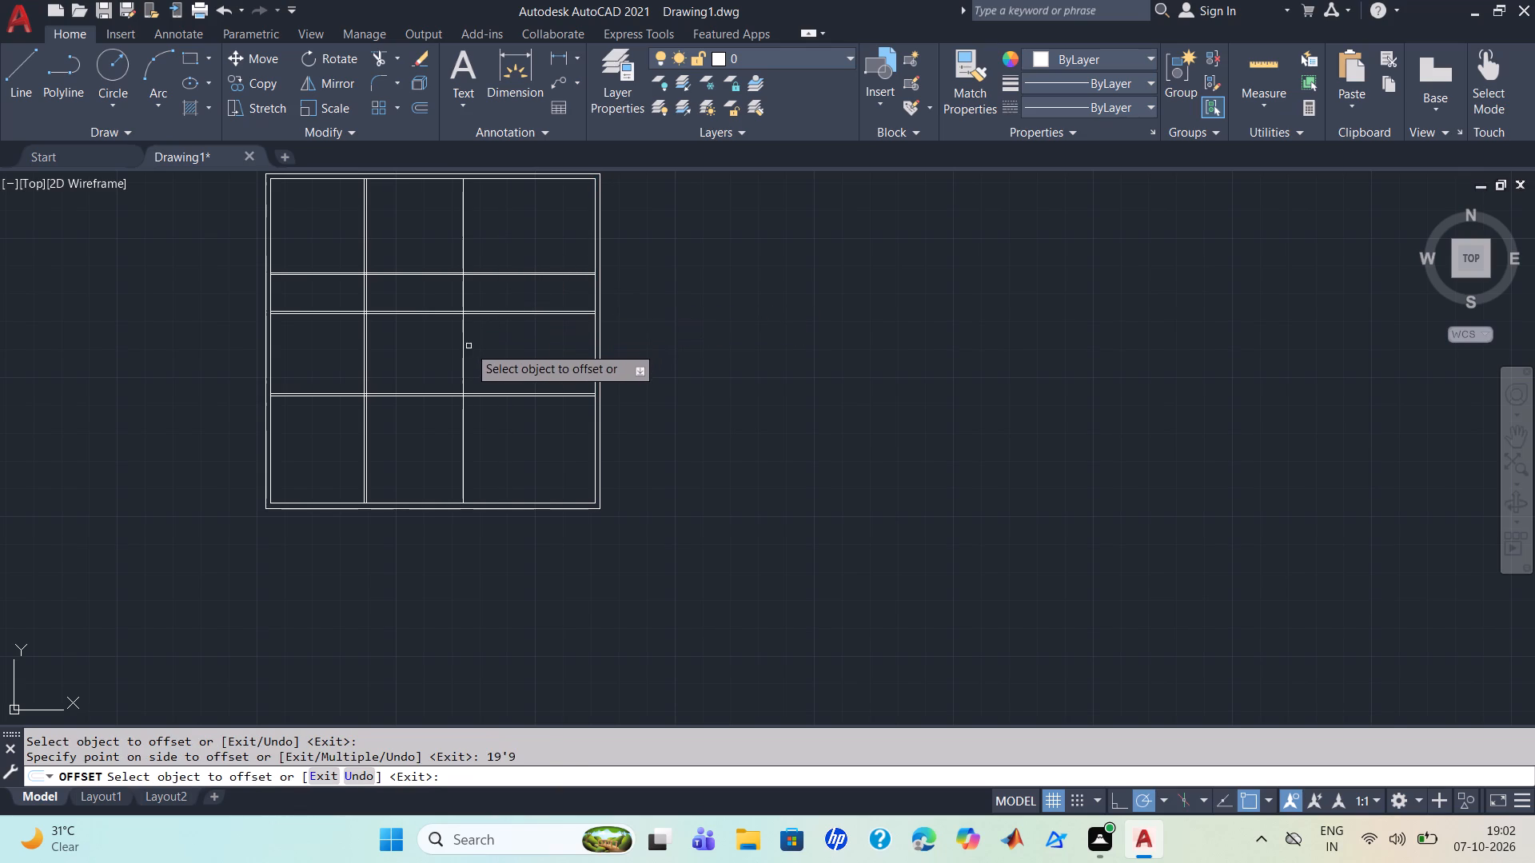
{"action": "left_click_drag", "start_coordinate": [464, 358], "coordinate": [419, 365]}
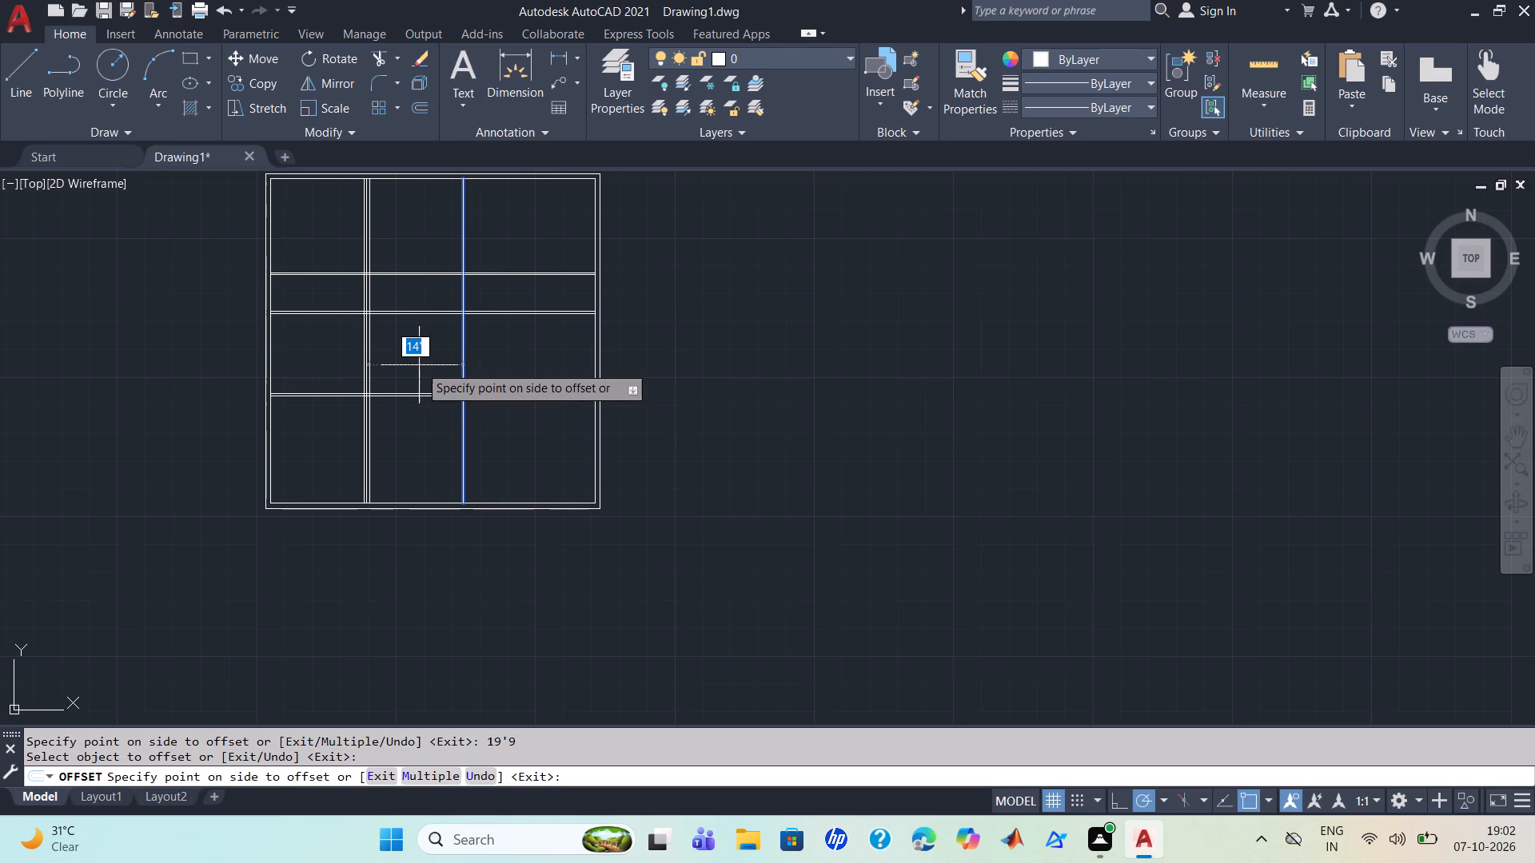
{"action": "key", "text": "4"}
{"action": "key", "text": "Return"}
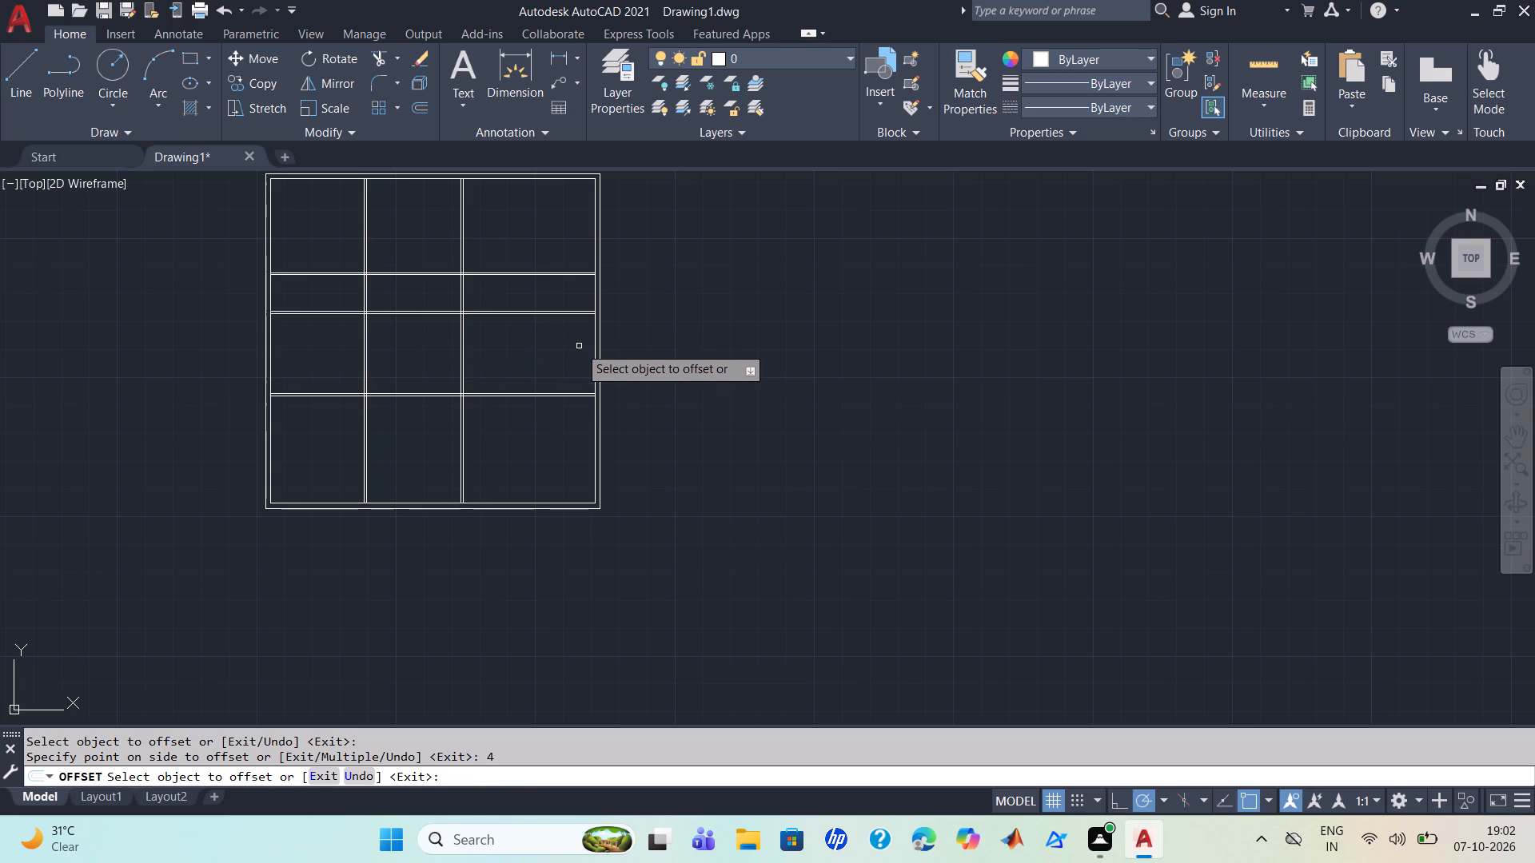
Offset the inner right line 9' inward, and offset the new line 4" to the left to form a third vertical partition.
{"action": "left_click", "coordinate": [593, 364]}
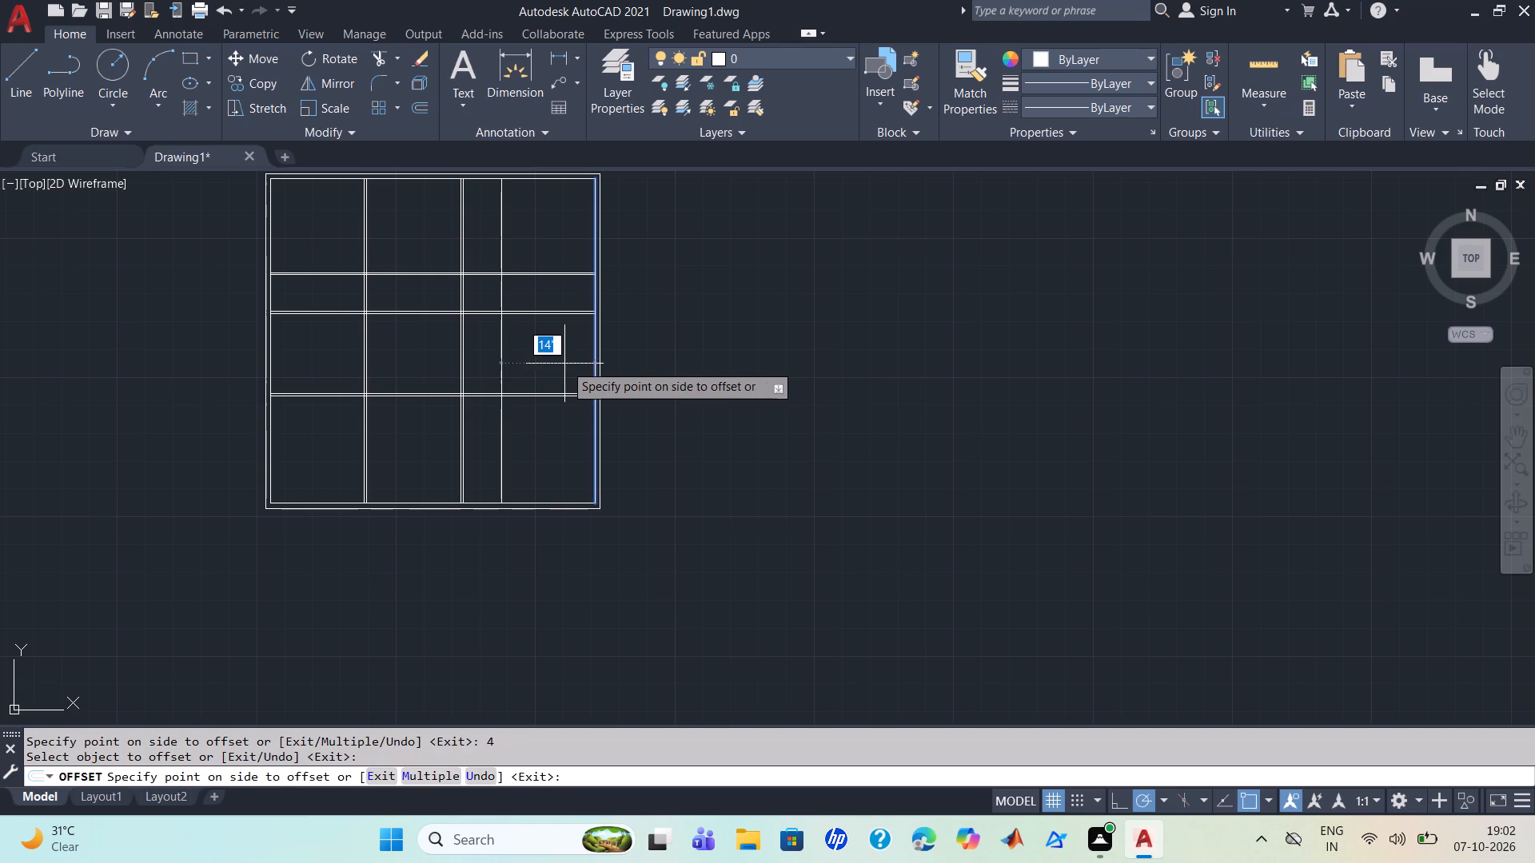
{"action": "type", "text": "9'"}
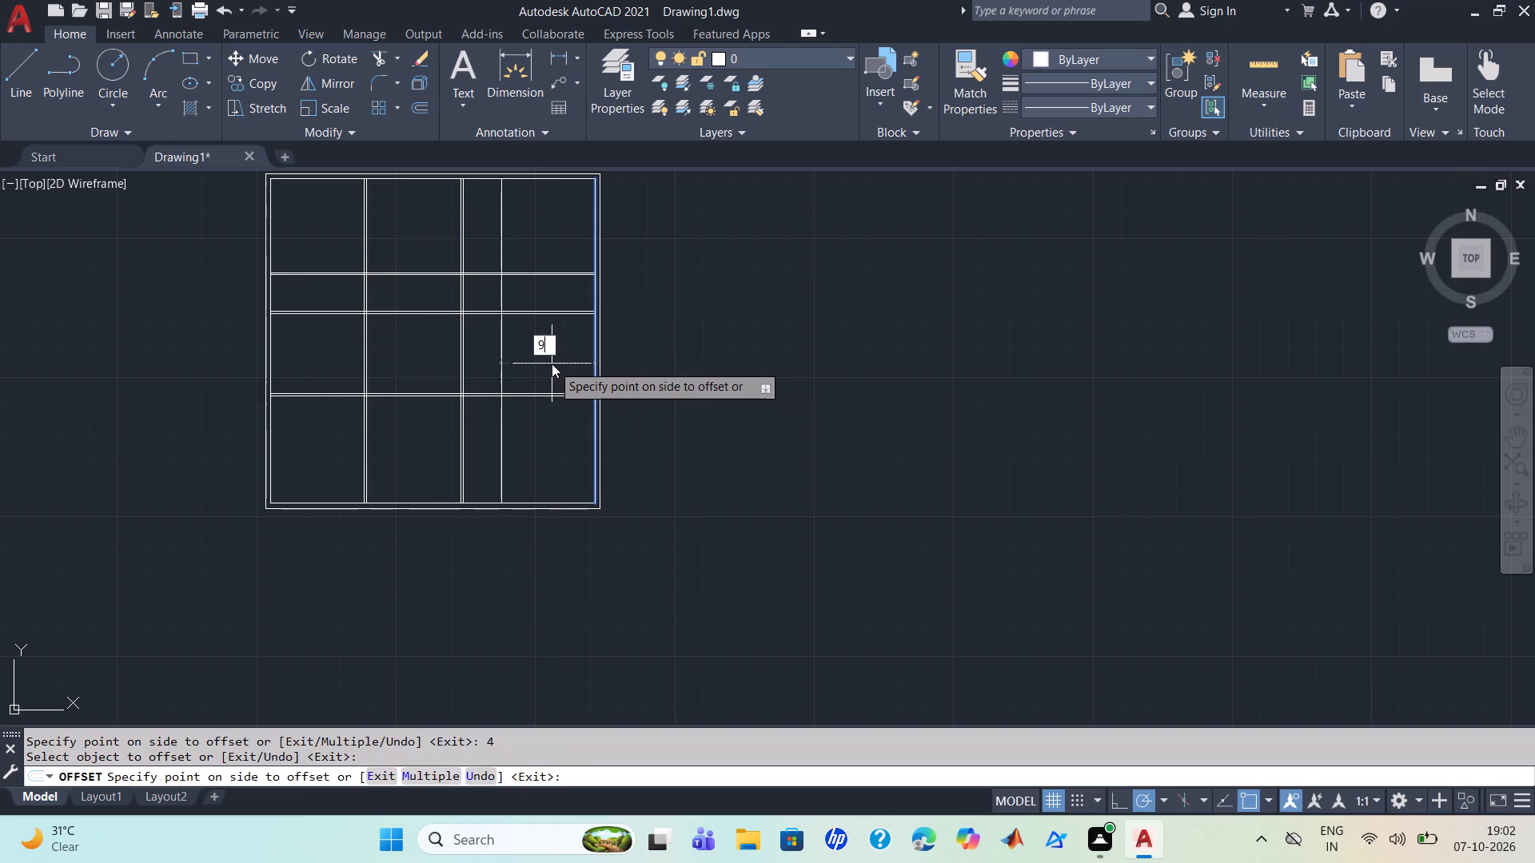
{"action": "key", "text": "Return"}
{"action": "left_click_drag", "start_coordinate": [534, 364], "coordinate": [520, 364]}
{"action": "key", "text": "4"}
{"action": "key", "text": "Return"}
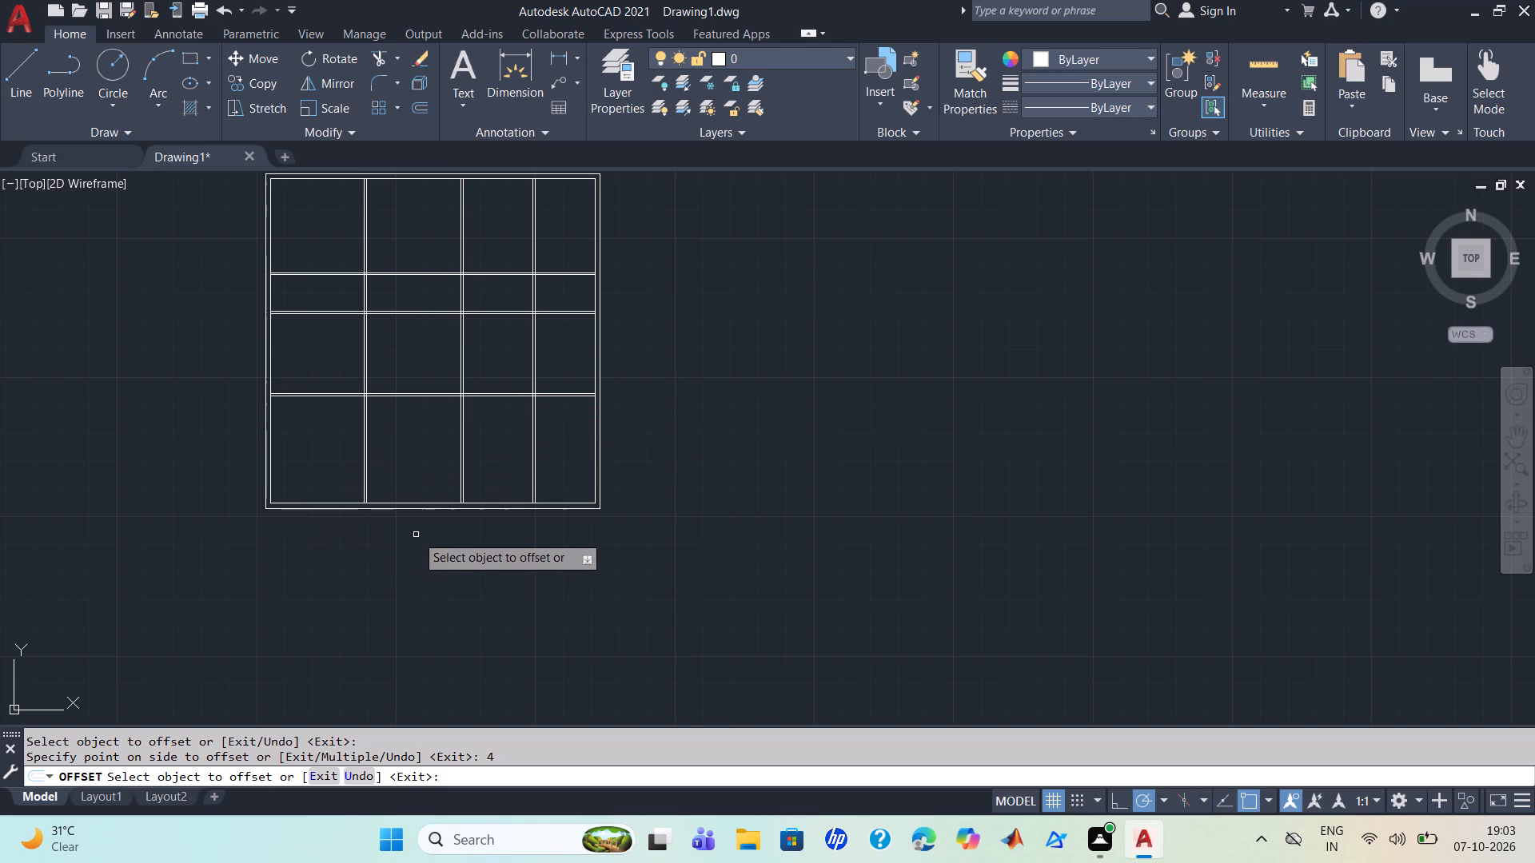
Offset the inner bottom line 5' upward, and offset the new line 4" further up to form the lowest horizontal partition.
{"action": "left_click", "coordinate": [488, 502]}
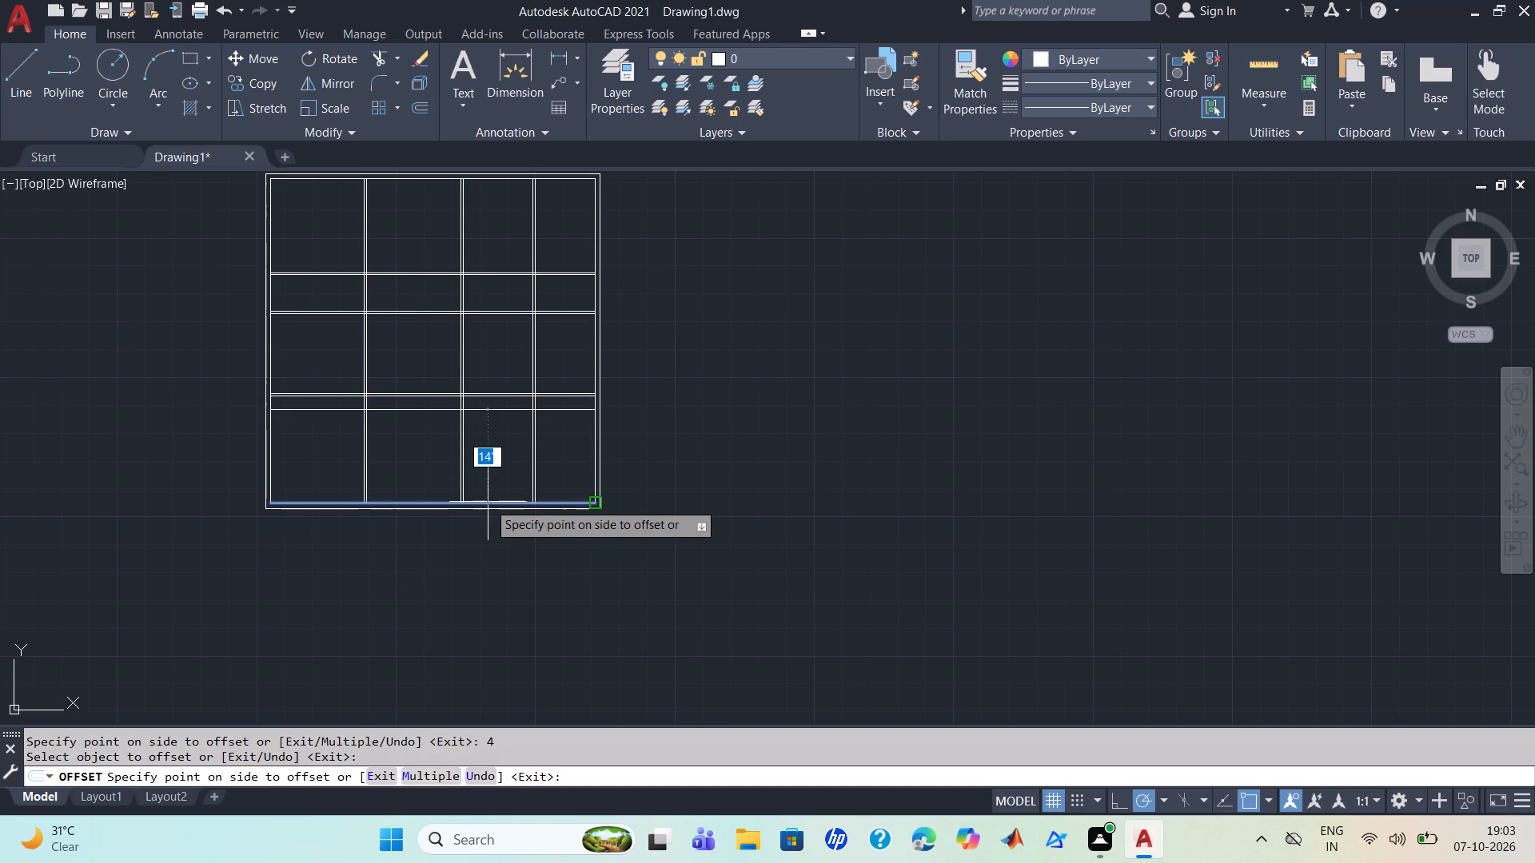
{"action": "type", "text": "5'"}
{"action": "key", "text": "Return"}
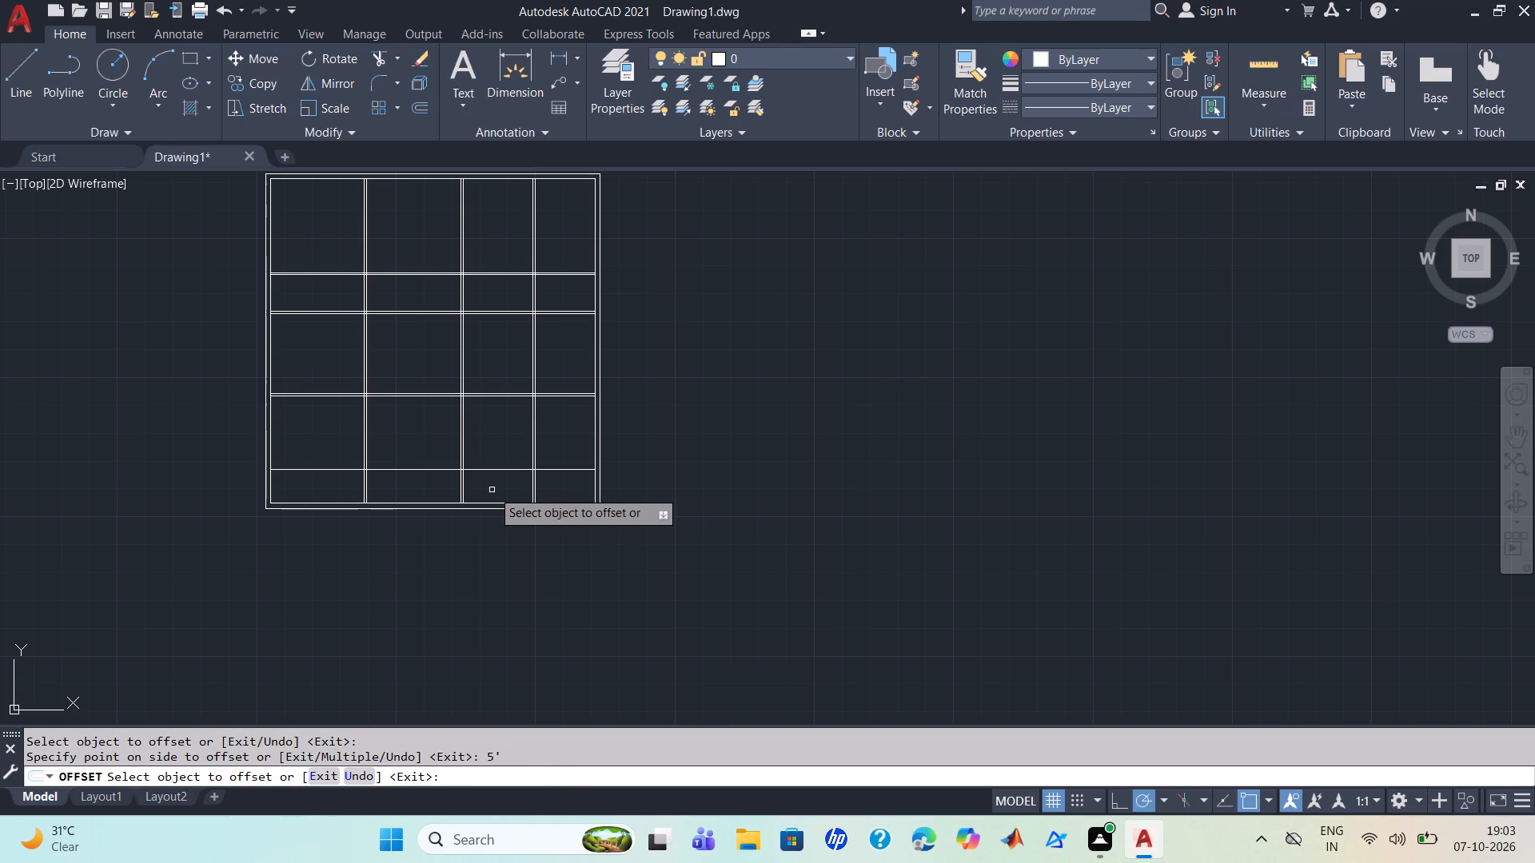
{"action": "left_click_drag", "start_coordinate": [492, 471], "coordinate": [504, 437]}
{"action": "key", "text": "4"}
{"action": "key", "text": "Return"}
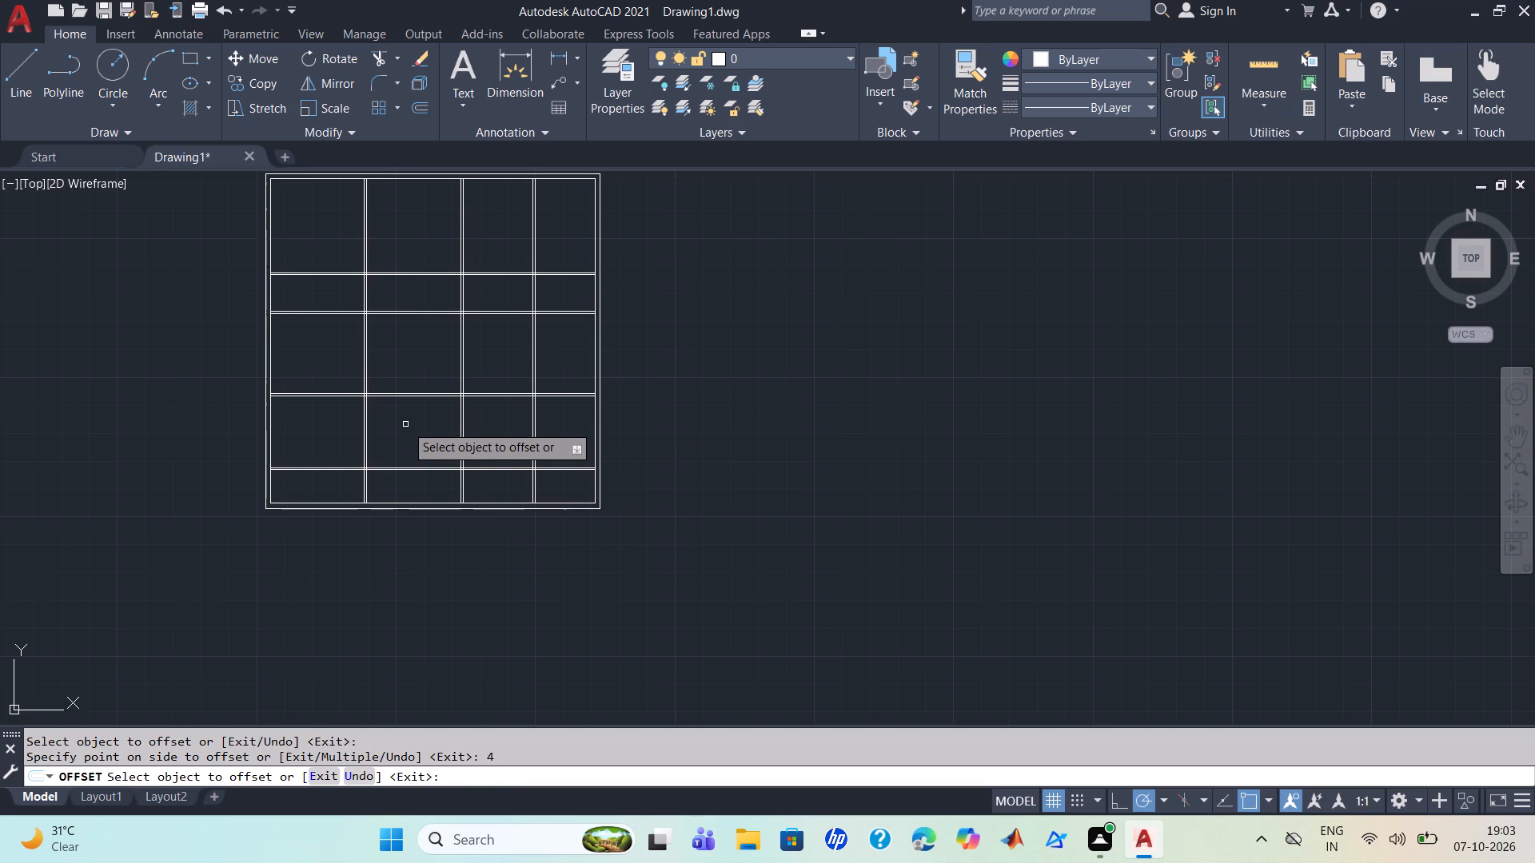
{"action": "key", "text": "Escape"}
Trim the uppermost horizontal partition out of the leftmost bay and the rightmost vertical partition out of the top row.
{"action": "type", "text": "tr"}
{"action": "key", "text": "Return"}
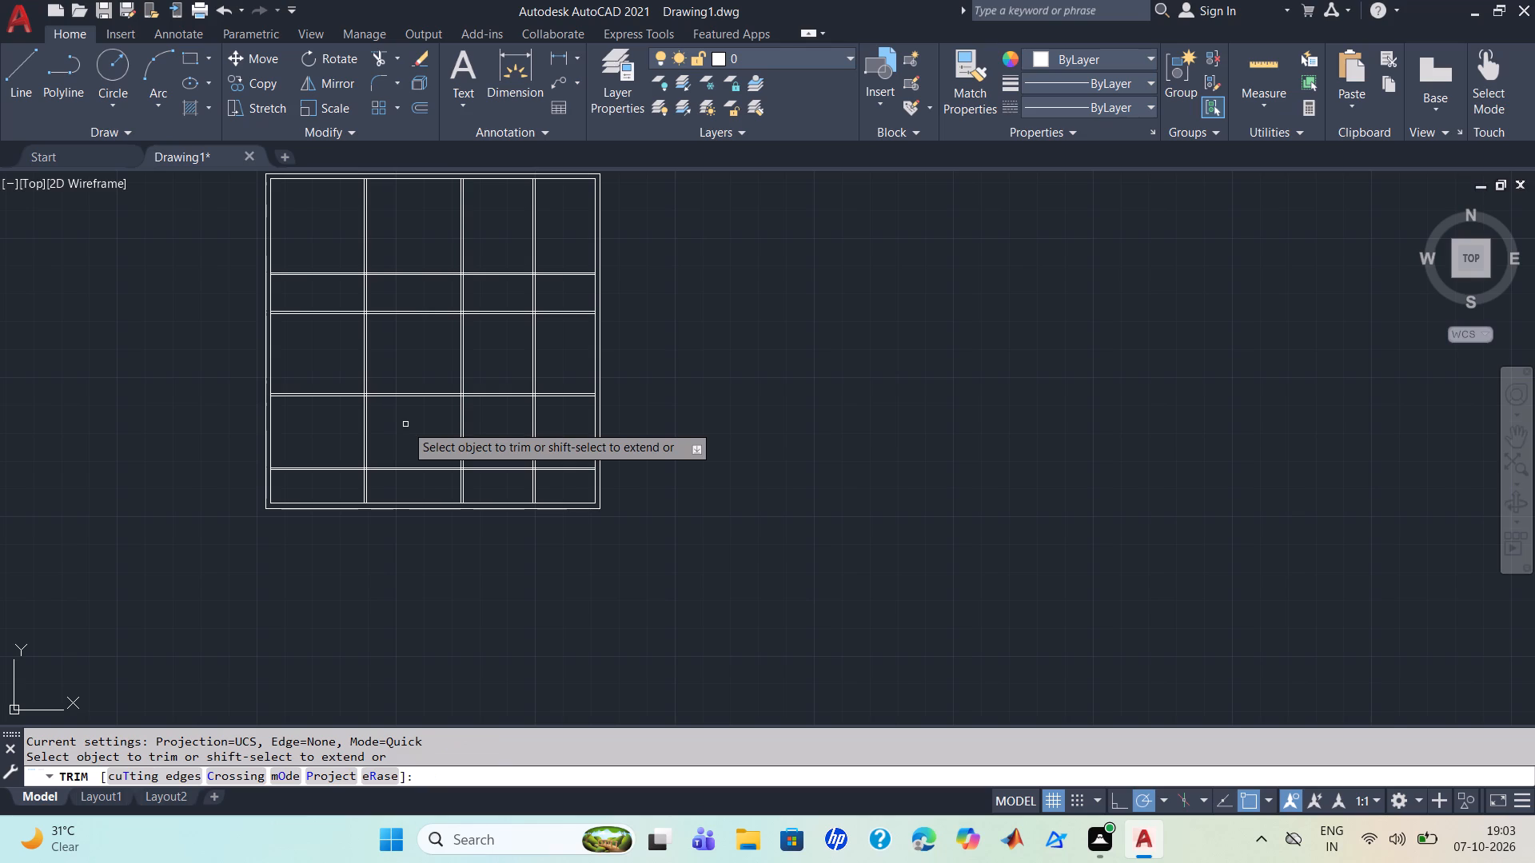
{"action": "left_click", "coordinate": [332, 272]}
{"action": "left_click", "coordinate": [332, 276]}
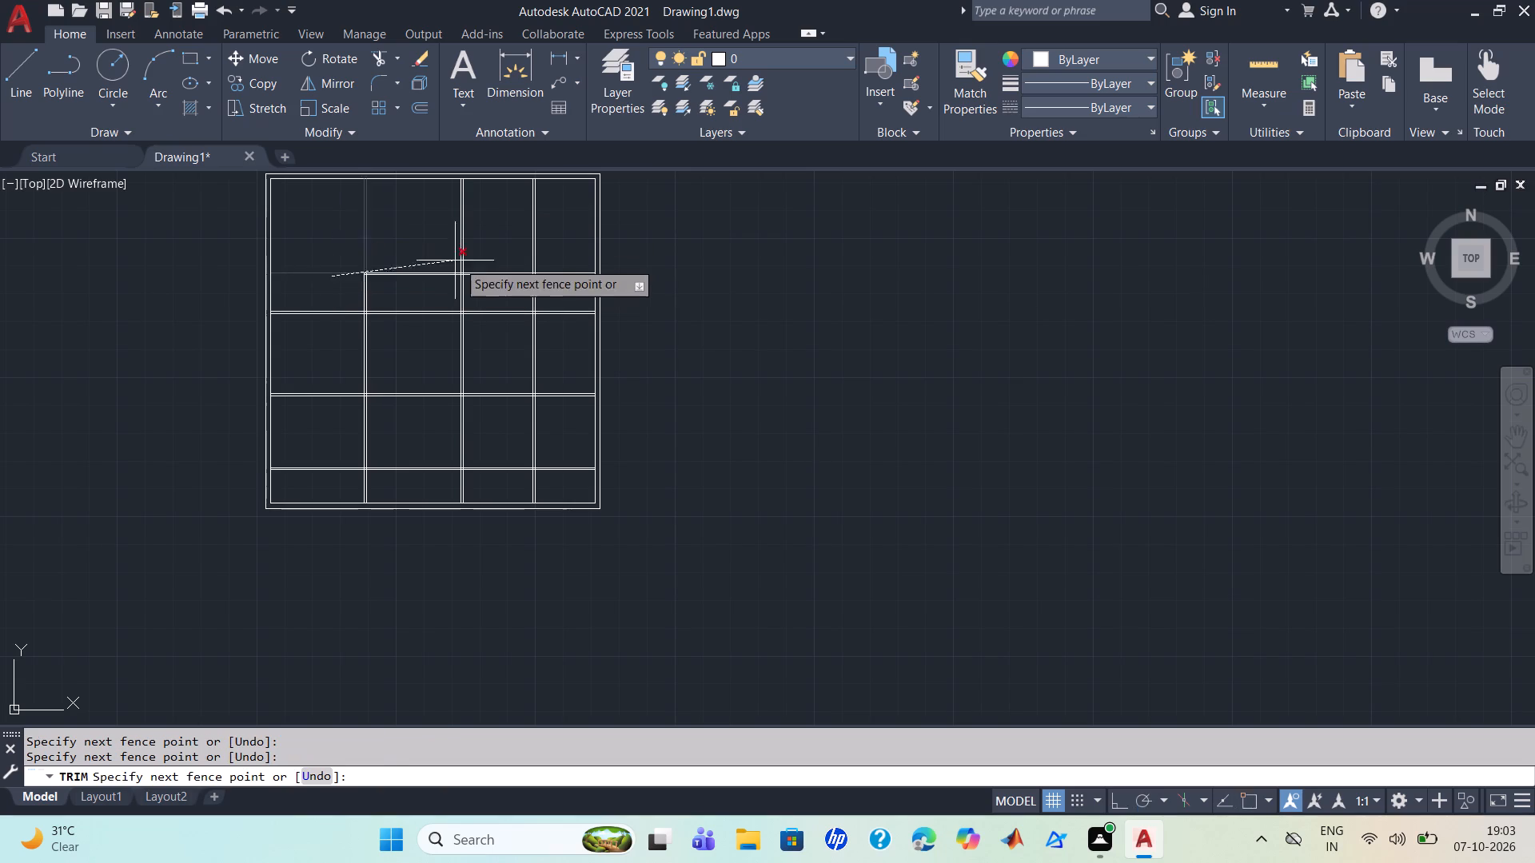
{"action": "left_click", "coordinate": [333, 243]}
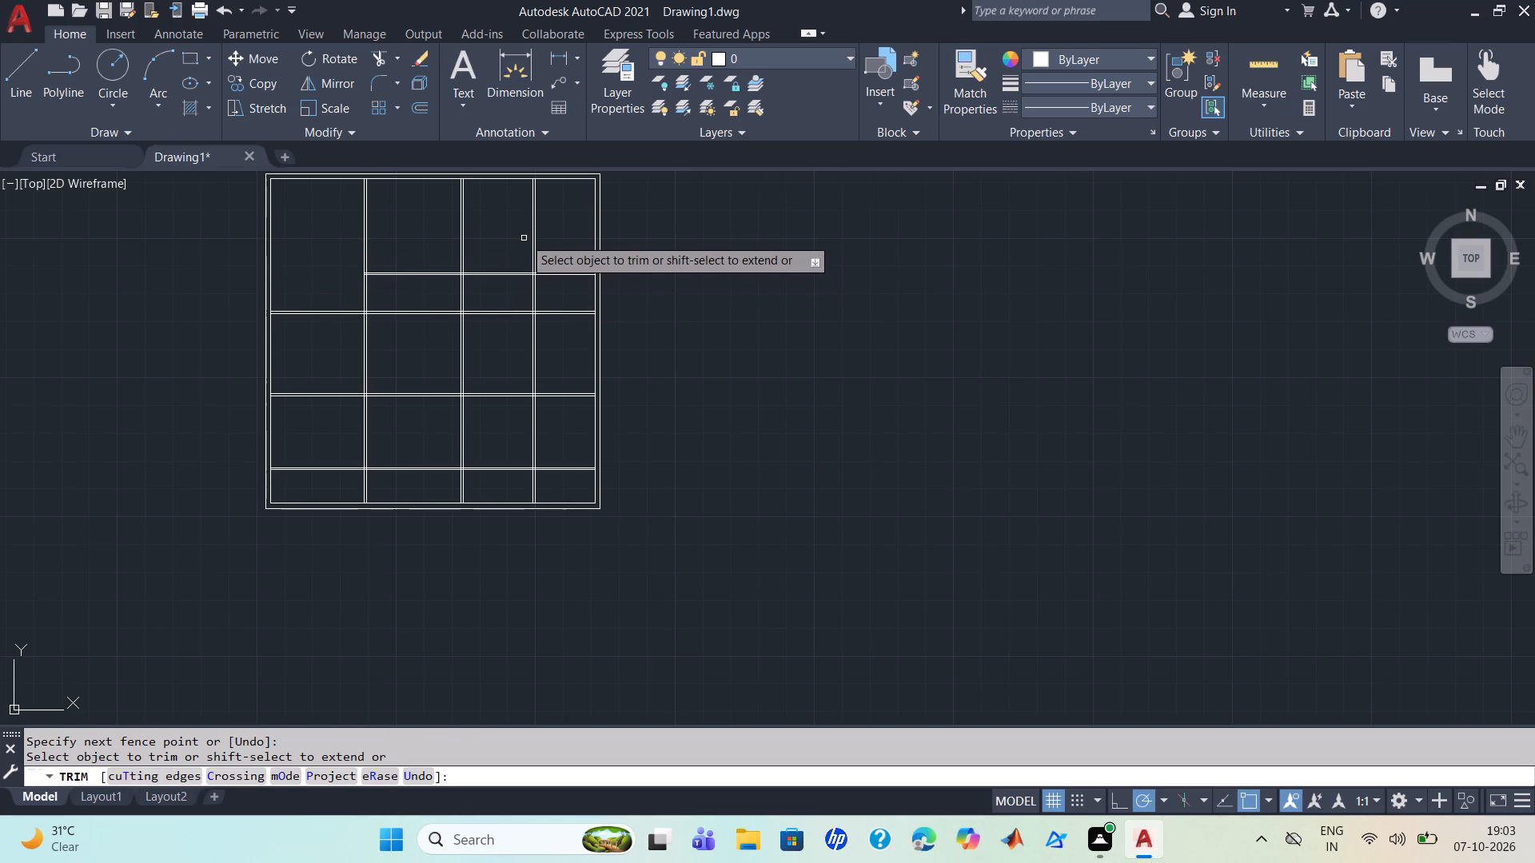
{"action": "left_click_drag", "start_coordinate": [523, 237], "coordinate": [557, 229]}
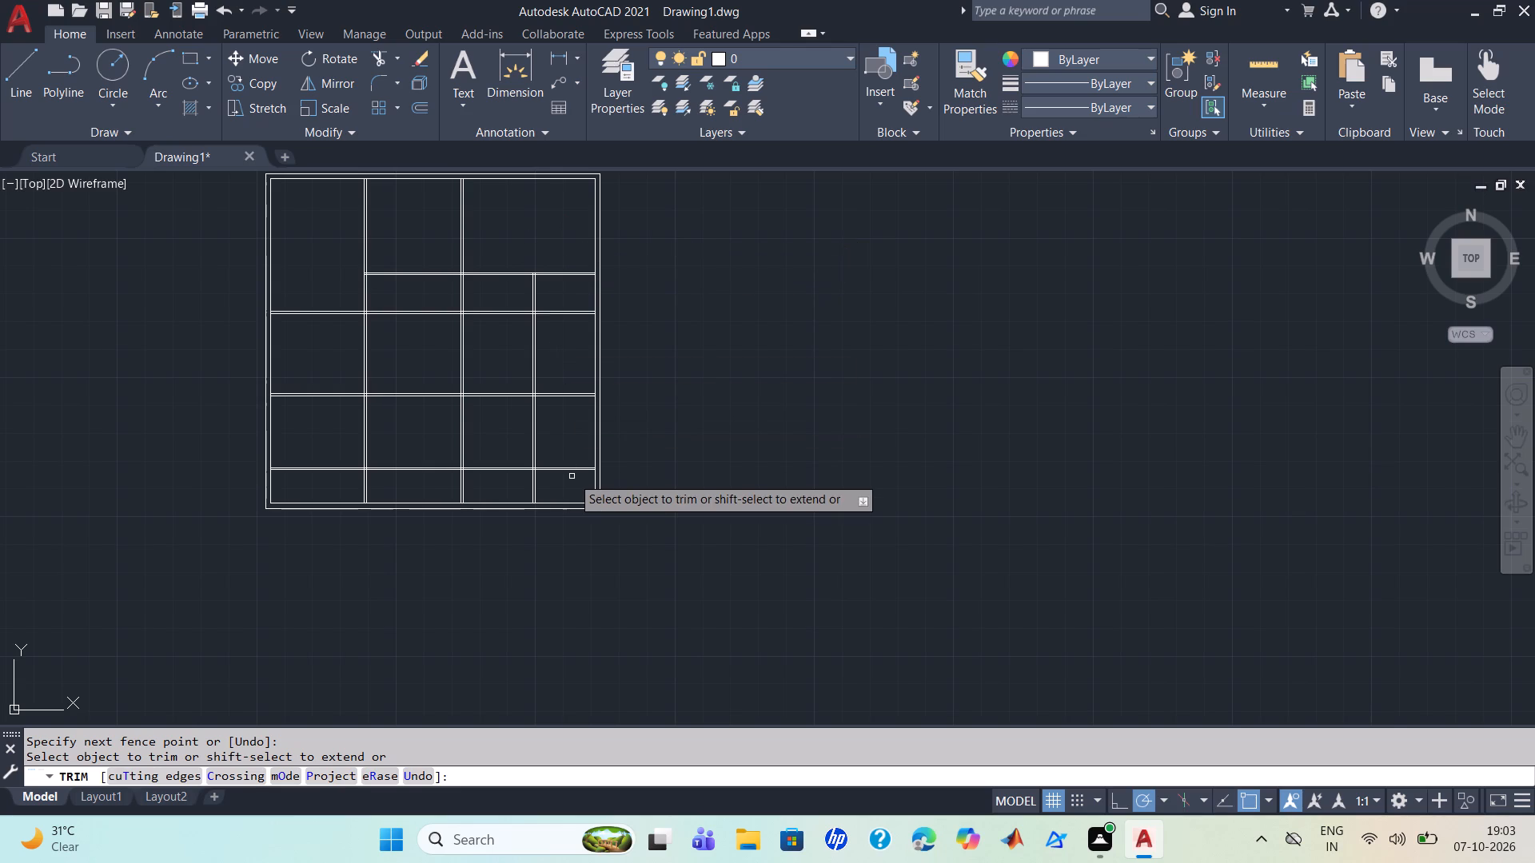
Trim the two lowest horizontal partitions between the rightmost vertical partition and the right outer wall.
{"action": "left_click_drag", "start_coordinate": [572, 476], "coordinate": [572, 435]}
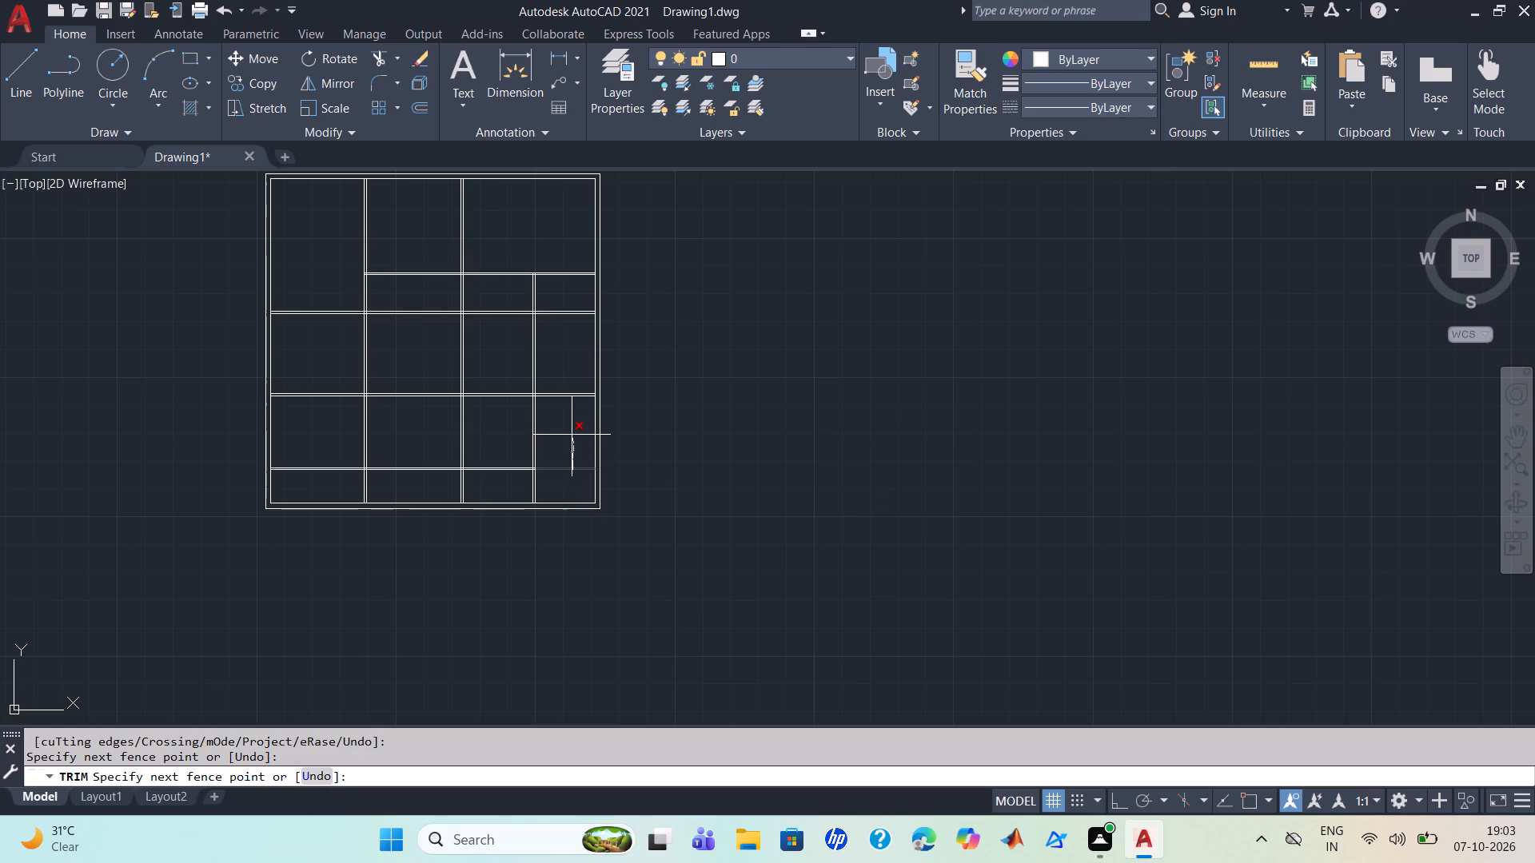
{"action": "left_click_drag", "start_coordinate": [572, 435], "coordinate": [571, 424]}
{"action": "left_click_drag", "start_coordinate": [571, 424], "coordinate": [566, 387]}
{"action": "left_click", "coordinate": [566, 387]}
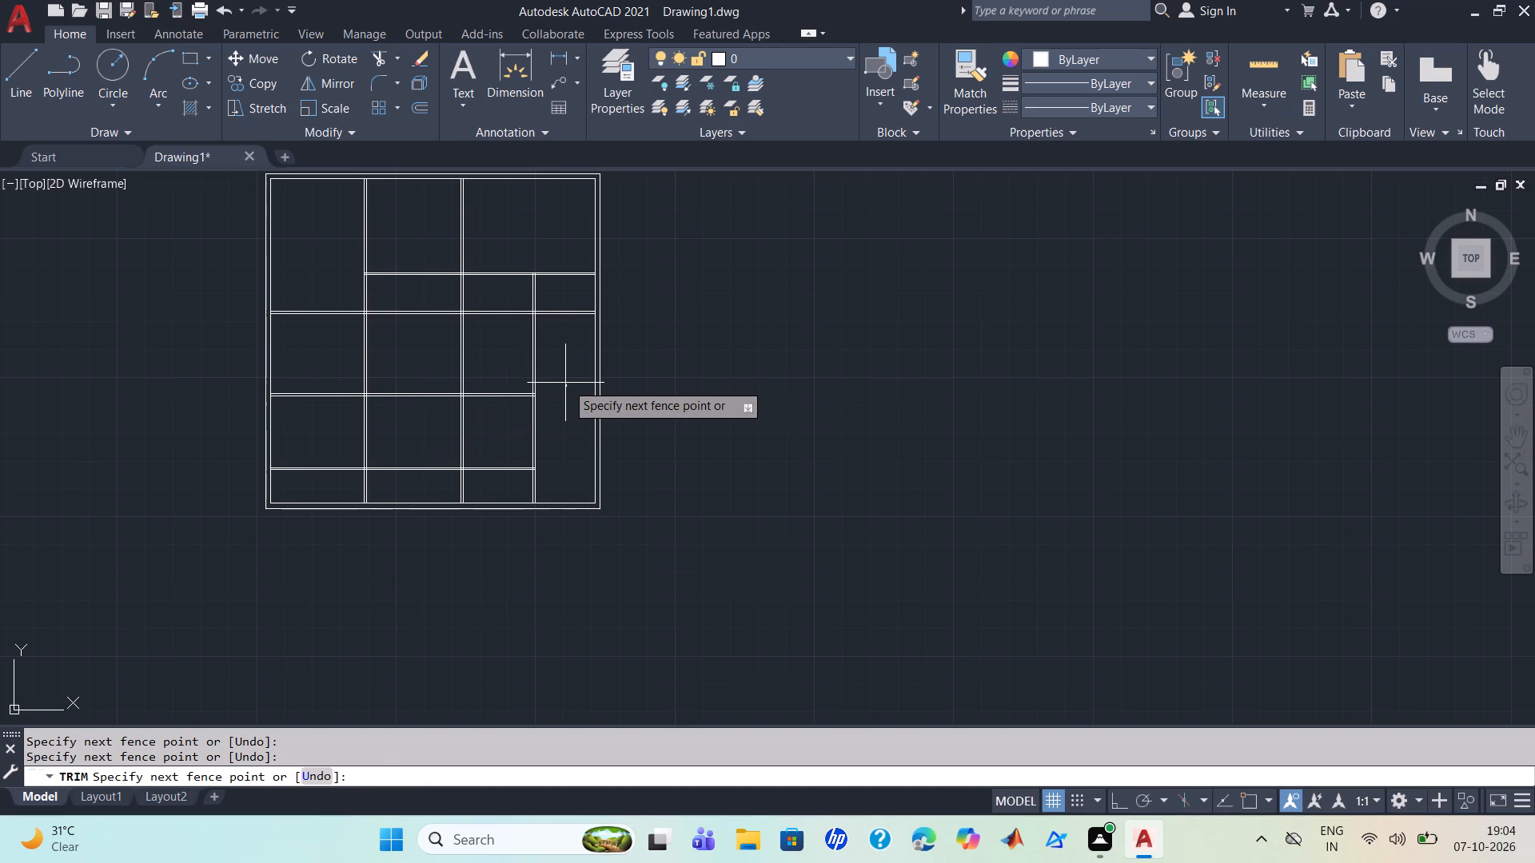
{"action": "left_click", "coordinate": [566, 383]}
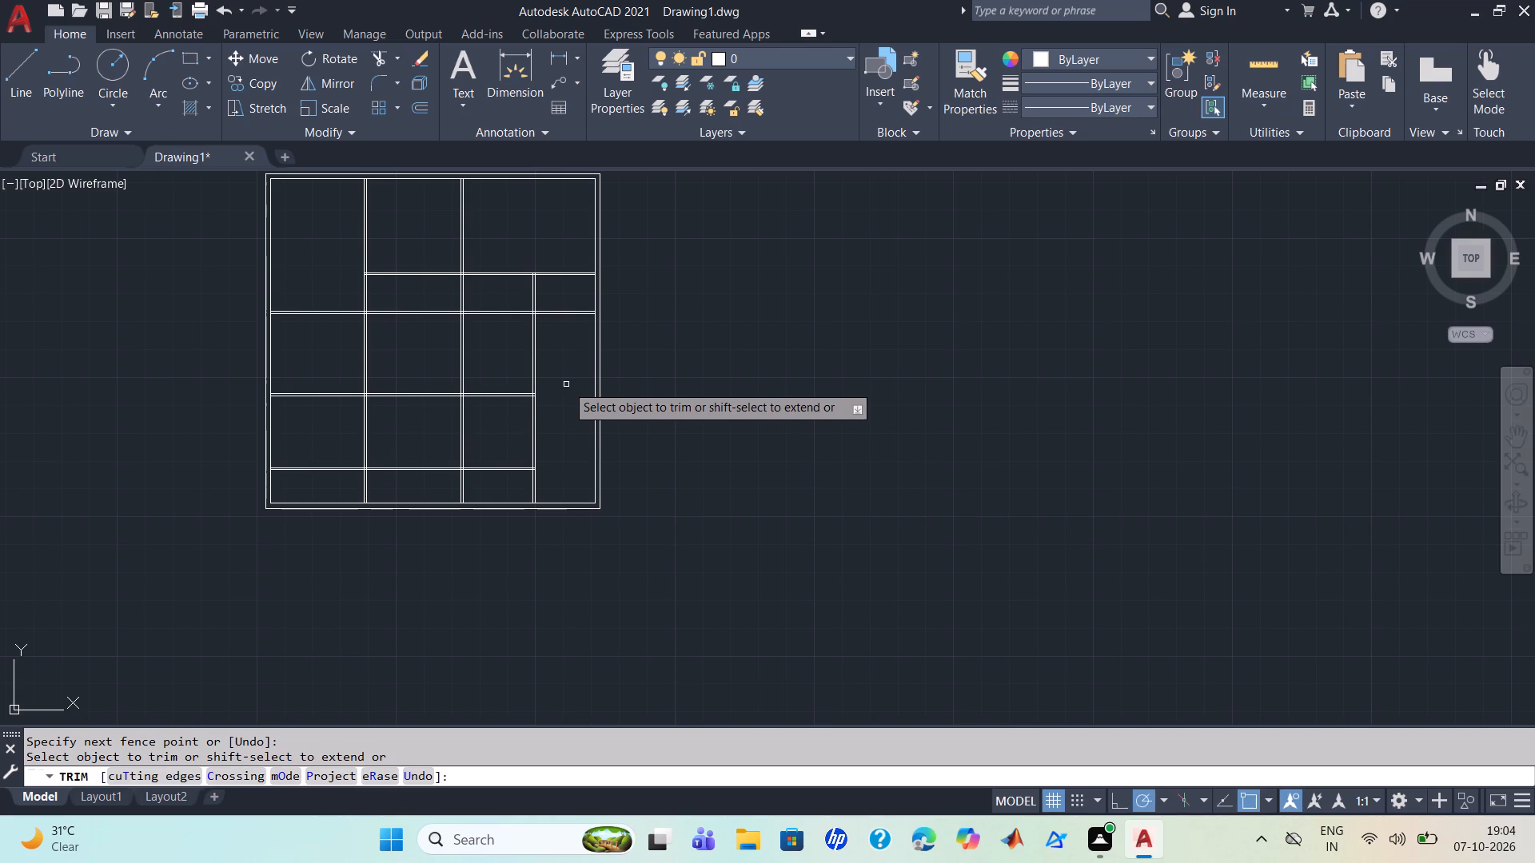
Trim the lowest horizontal partition out of the leftmost bay.
{"action": "left_click_drag", "start_coordinate": [310, 492], "coordinate": [321, 459]}
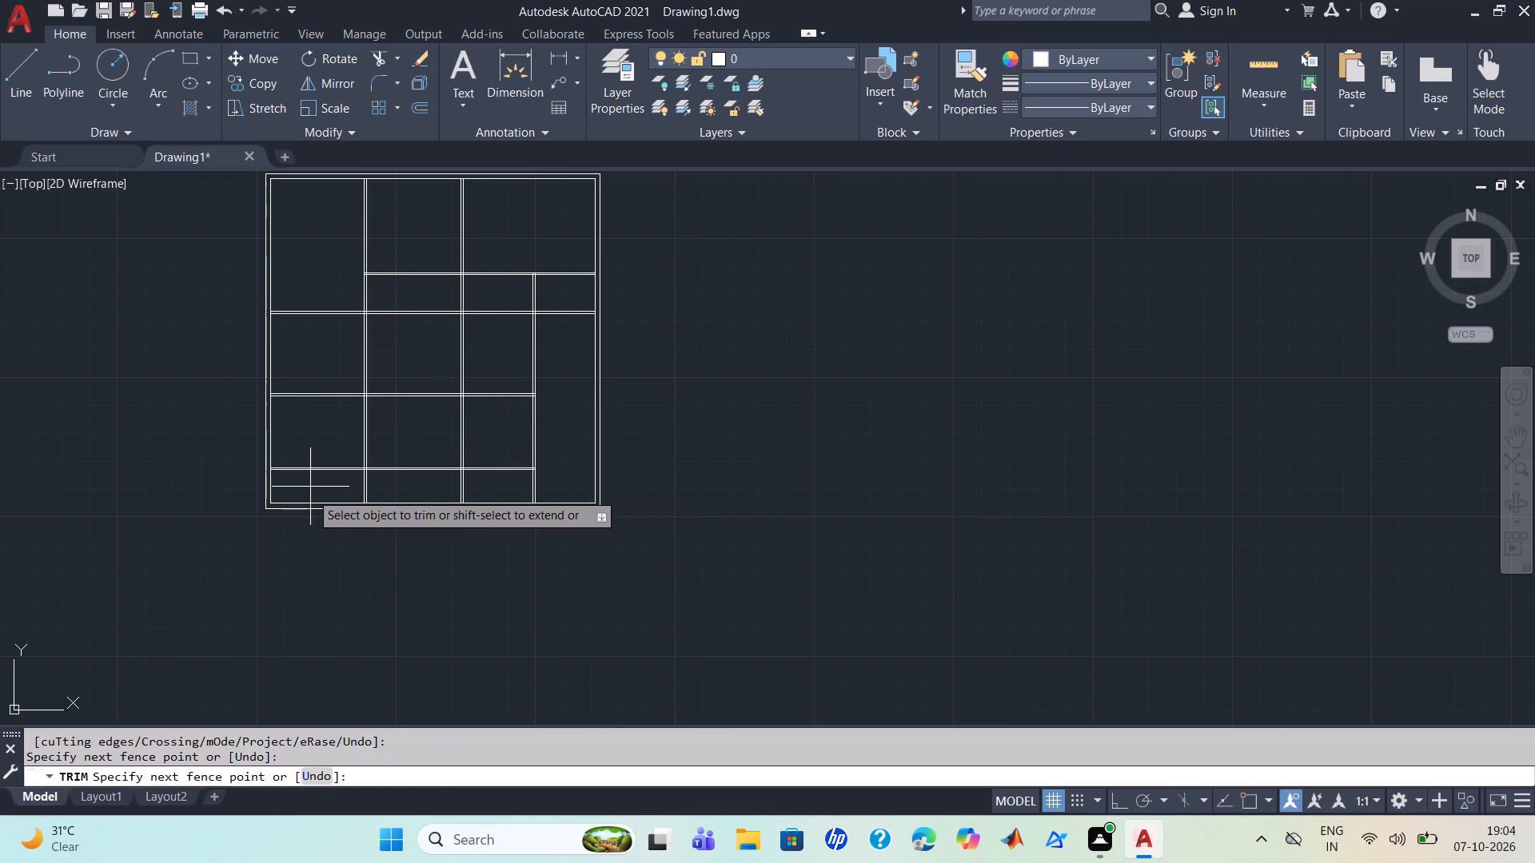
{"action": "left_click_drag", "start_coordinate": [321, 459], "coordinate": [327, 444]}
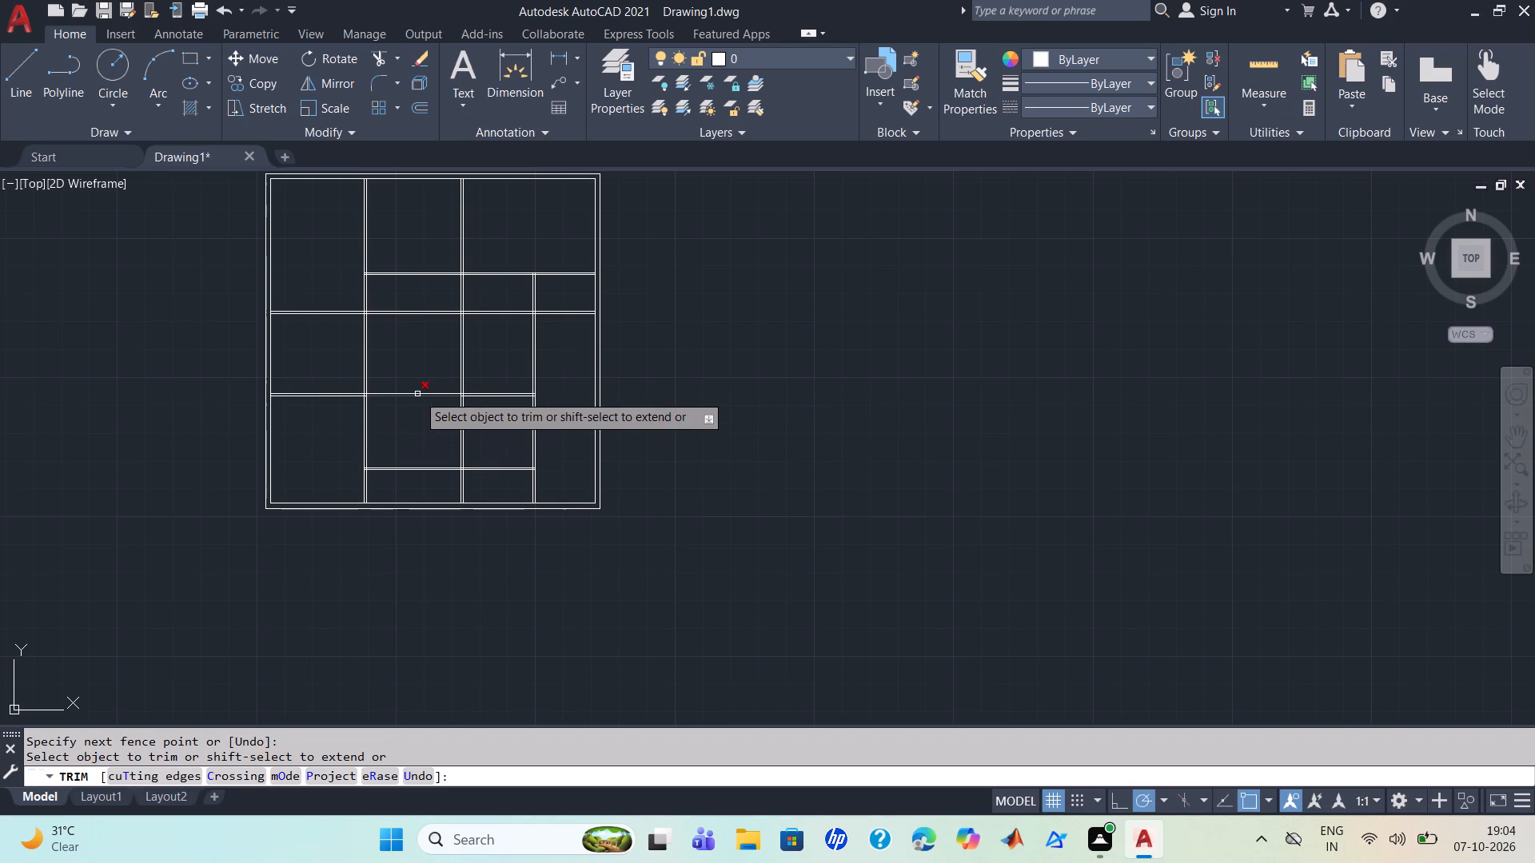
Trim the two middle horizontal partitions and the vertical partition crossing the central area to open one large central room.
{"action": "left_click_drag", "start_coordinate": [421, 416], "coordinate": [428, 358]}
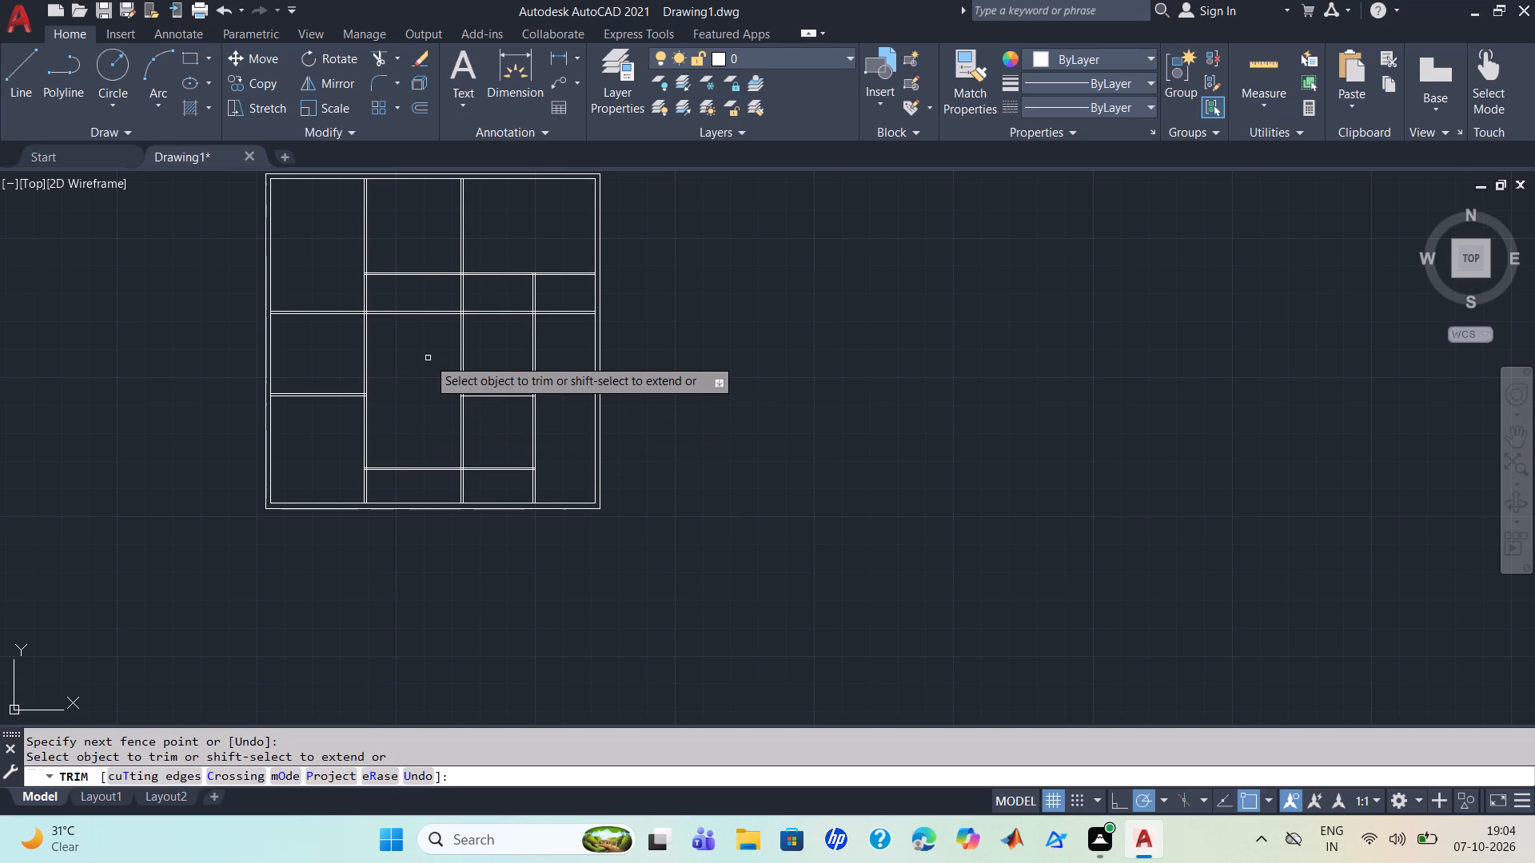
{"action": "left_click_drag", "start_coordinate": [424, 328], "coordinate": [425, 284]}
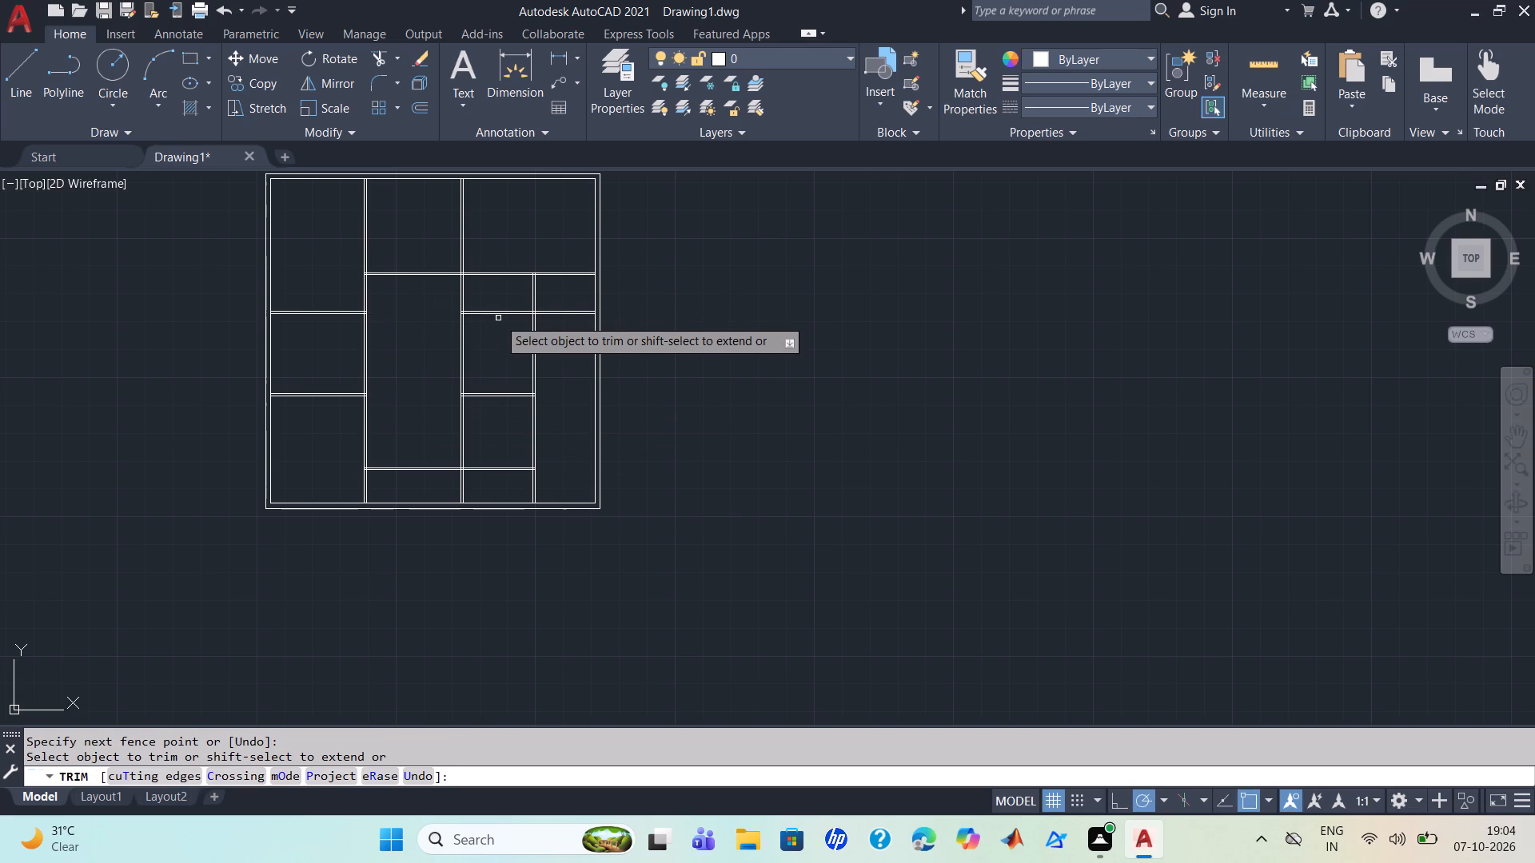
{"action": "left_click_drag", "start_coordinate": [501, 310], "coordinate": [433, 354]}
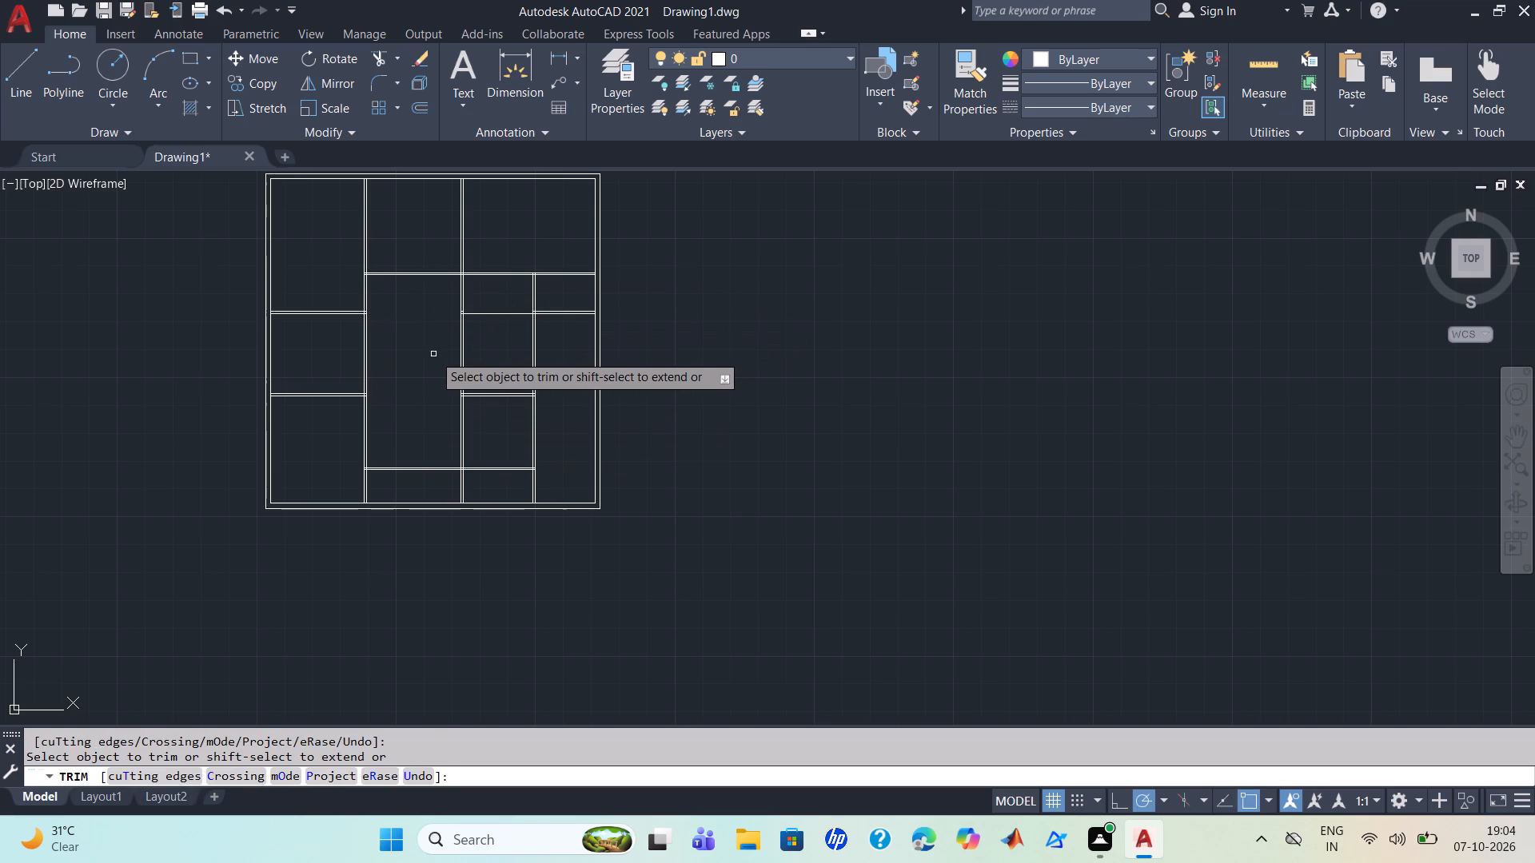
{"action": "left_click_drag", "start_coordinate": [433, 354], "coordinate": [502, 296]}
{"action": "left_click_drag", "start_coordinate": [493, 296], "coordinate": [445, 307]}
{"action": "left_click", "coordinate": [463, 311]}
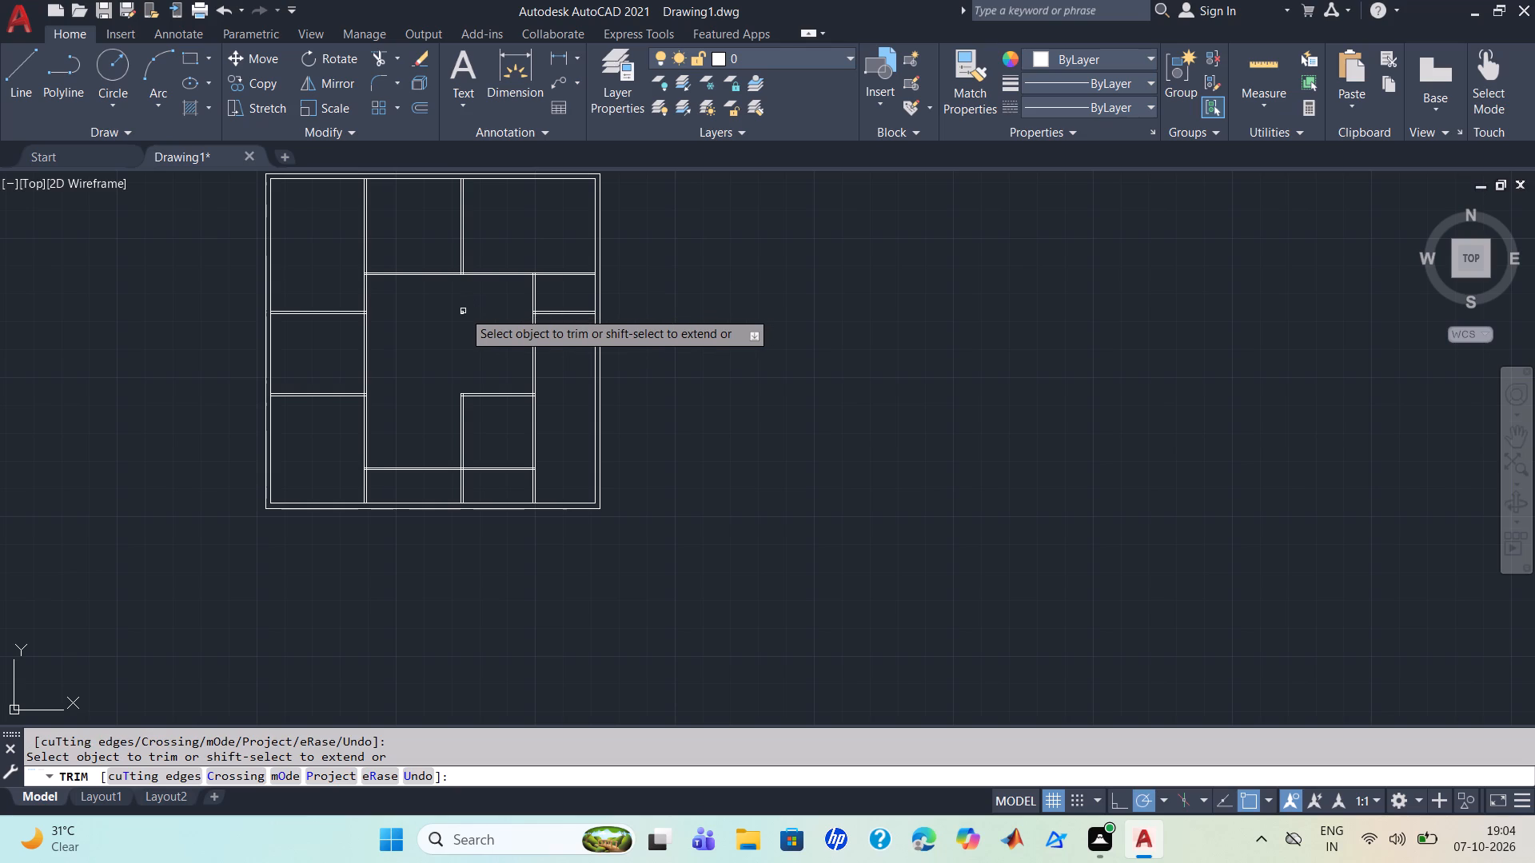
{"action": "left_click_drag", "start_coordinate": [463, 320], "coordinate": [469, 312]}
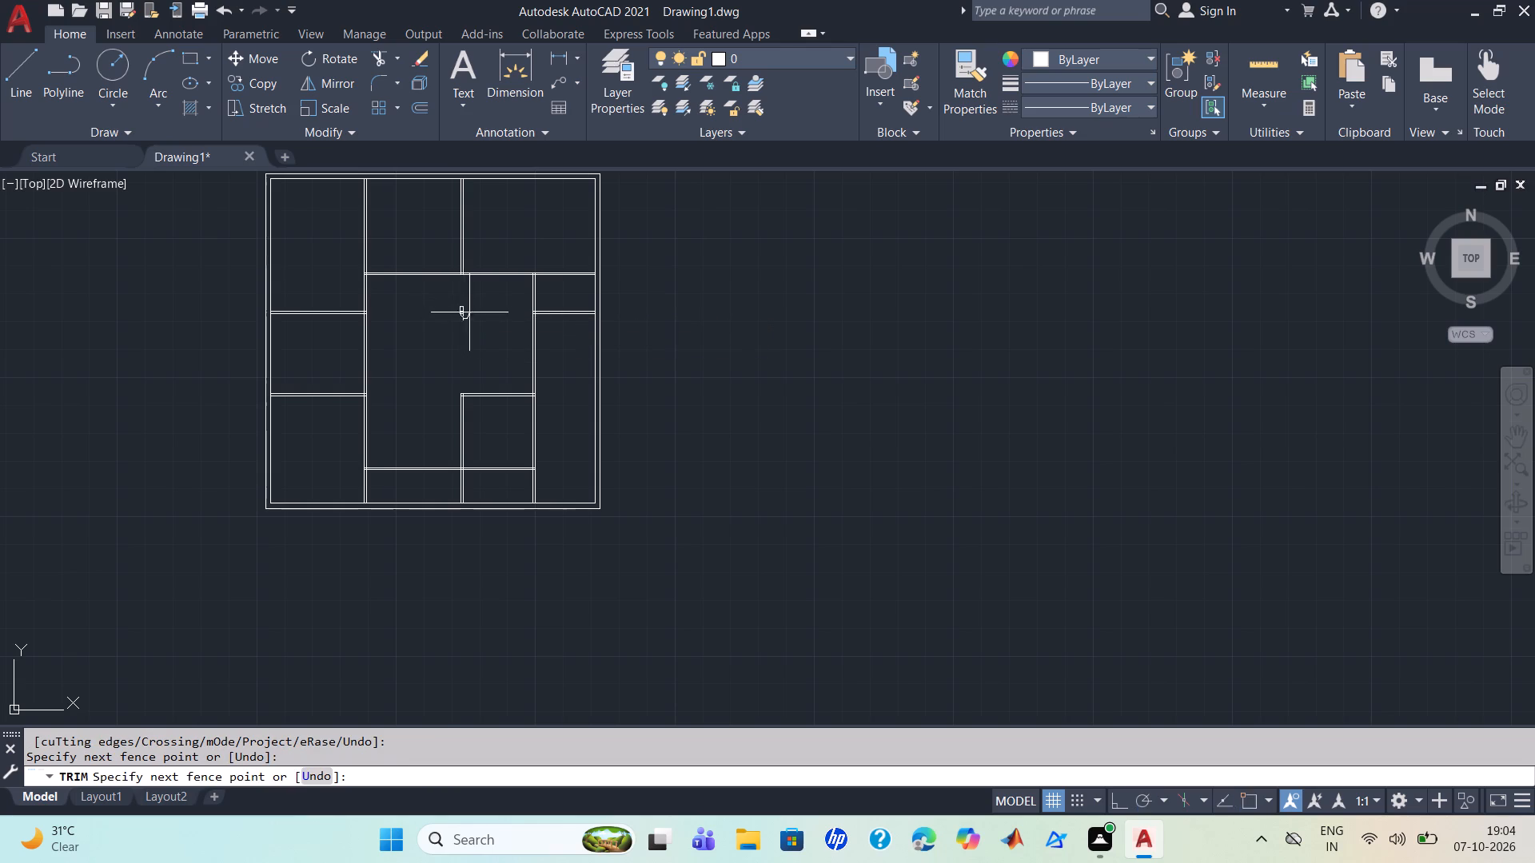
{"action": "left_click_drag", "start_coordinate": [469, 312], "coordinate": [458, 310]}
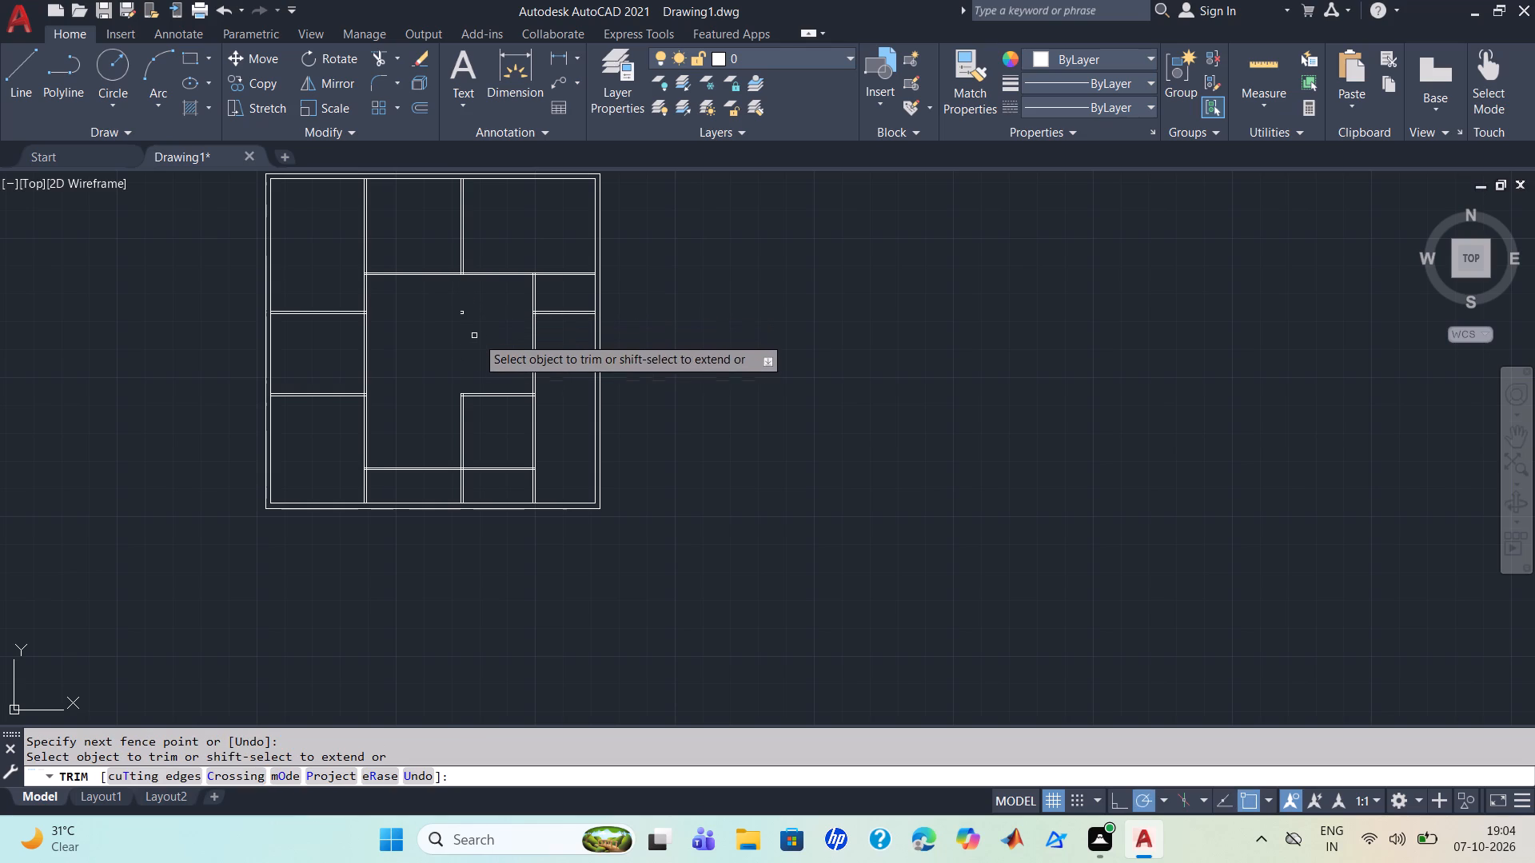
{"action": "left_click_drag", "start_coordinate": [506, 372], "coordinate": [496, 418]}
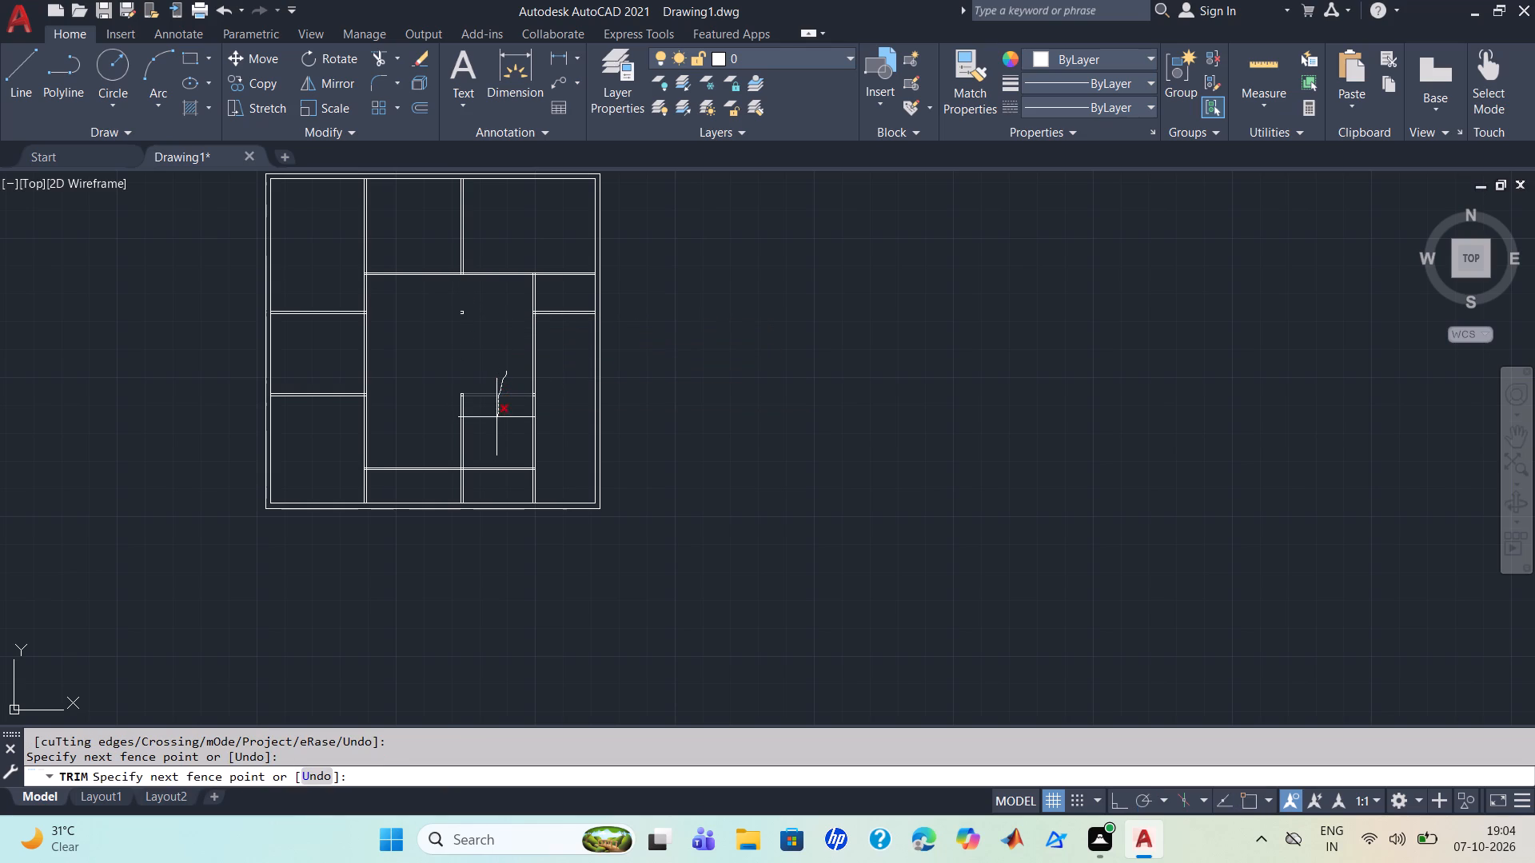
{"action": "left_click_drag", "start_coordinate": [496, 418], "coordinate": [468, 395]}
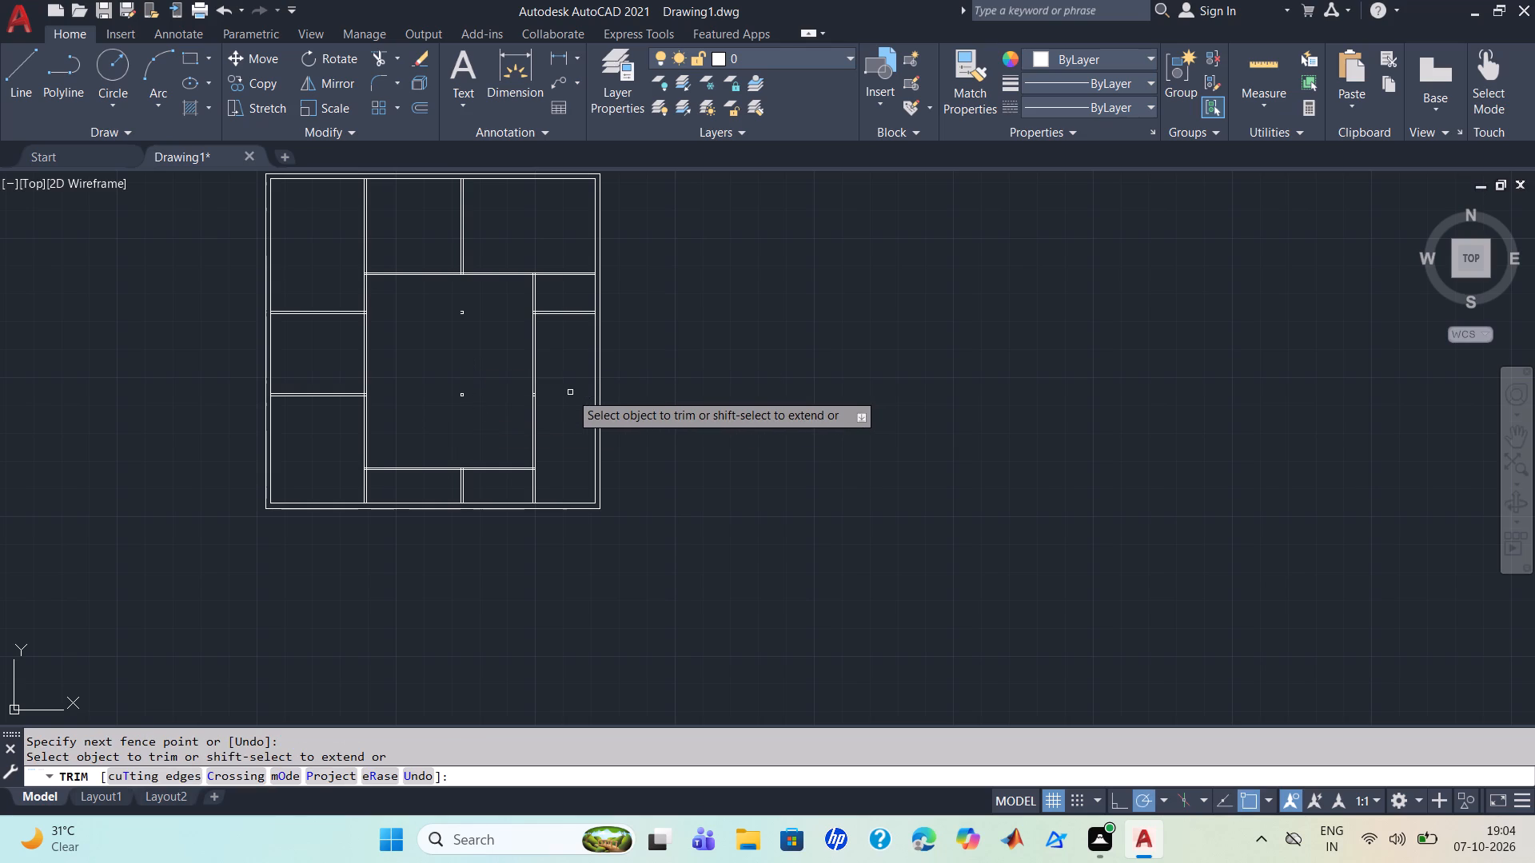
Trim the remaining middle horizontal partition from the right bay and the two right-hand vertical partitions below the lowest horizontal partition.
{"action": "left_click_drag", "start_coordinate": [568, 392], "coordinate": [564, 302]}
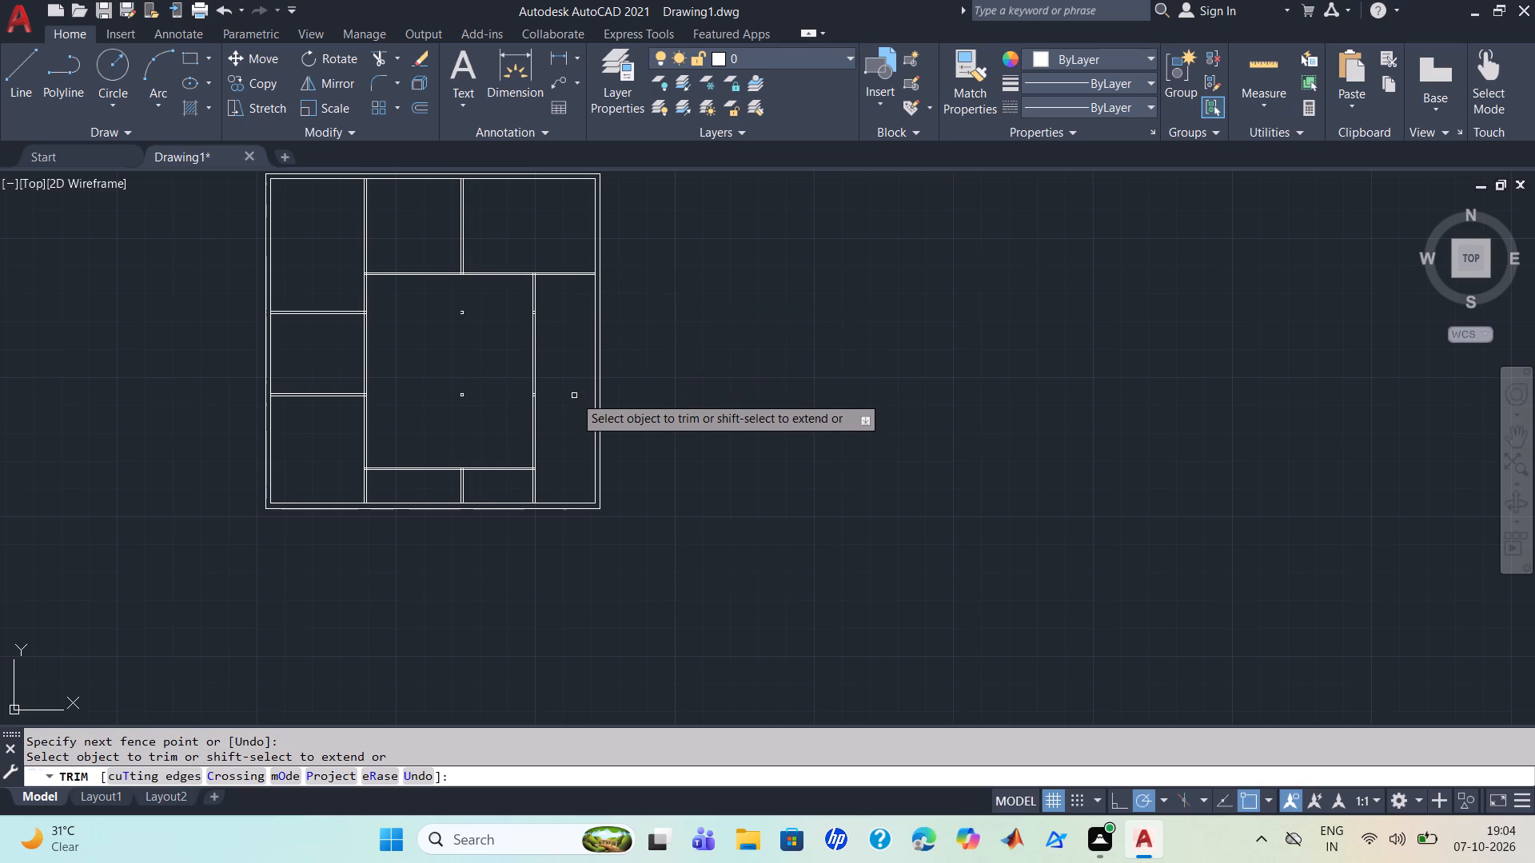
{"action": "left_click_drag", "start_coordinate": [558, 479], "coordinate": [558, 480]}
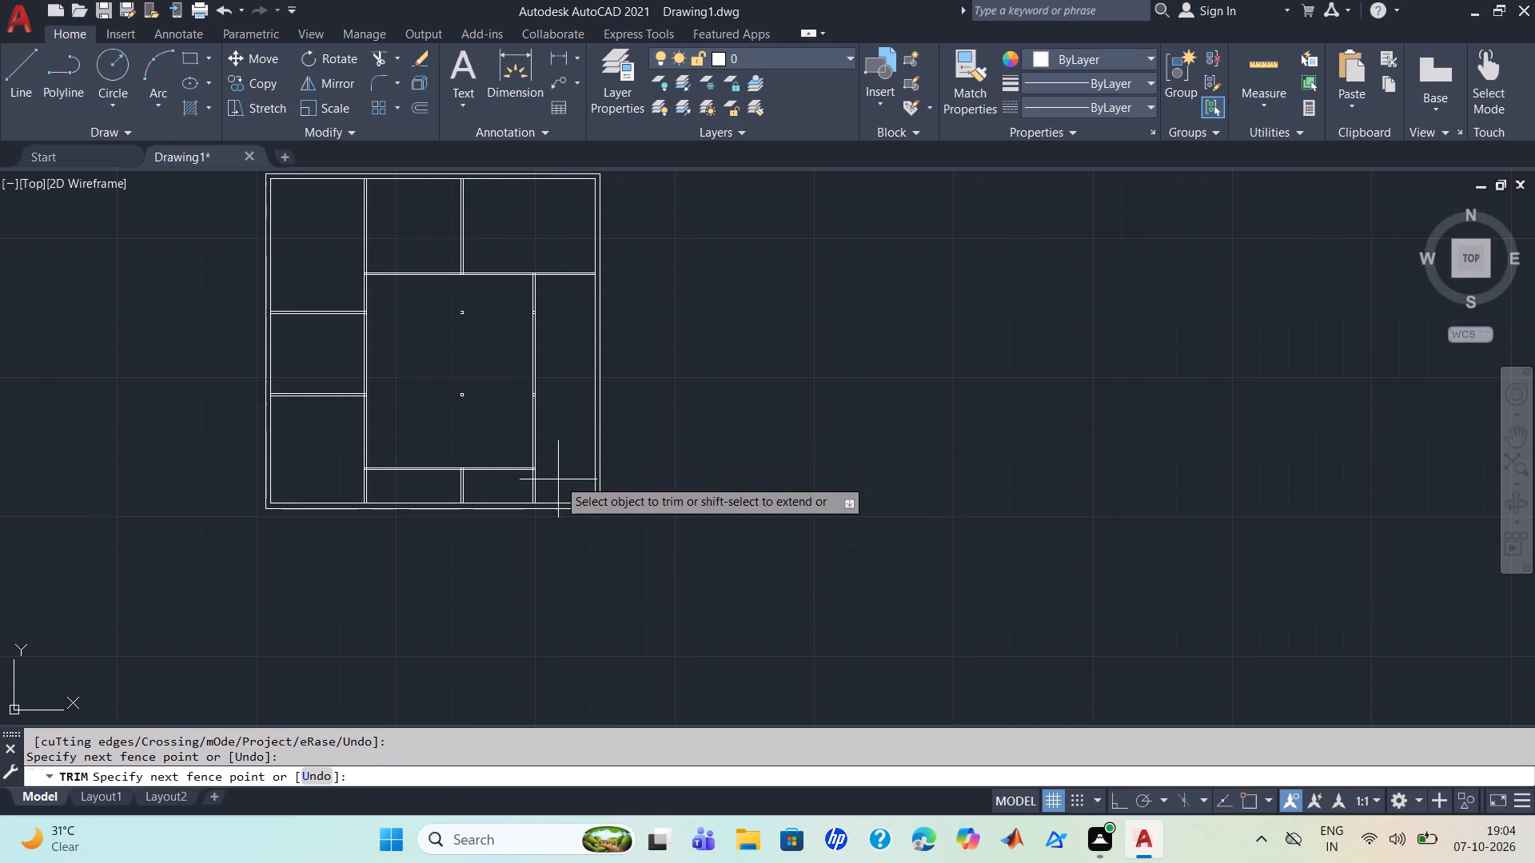
{"action": "left_click_drag", "start_coordinate": [558, 480], "coordinate": [427, 491]}
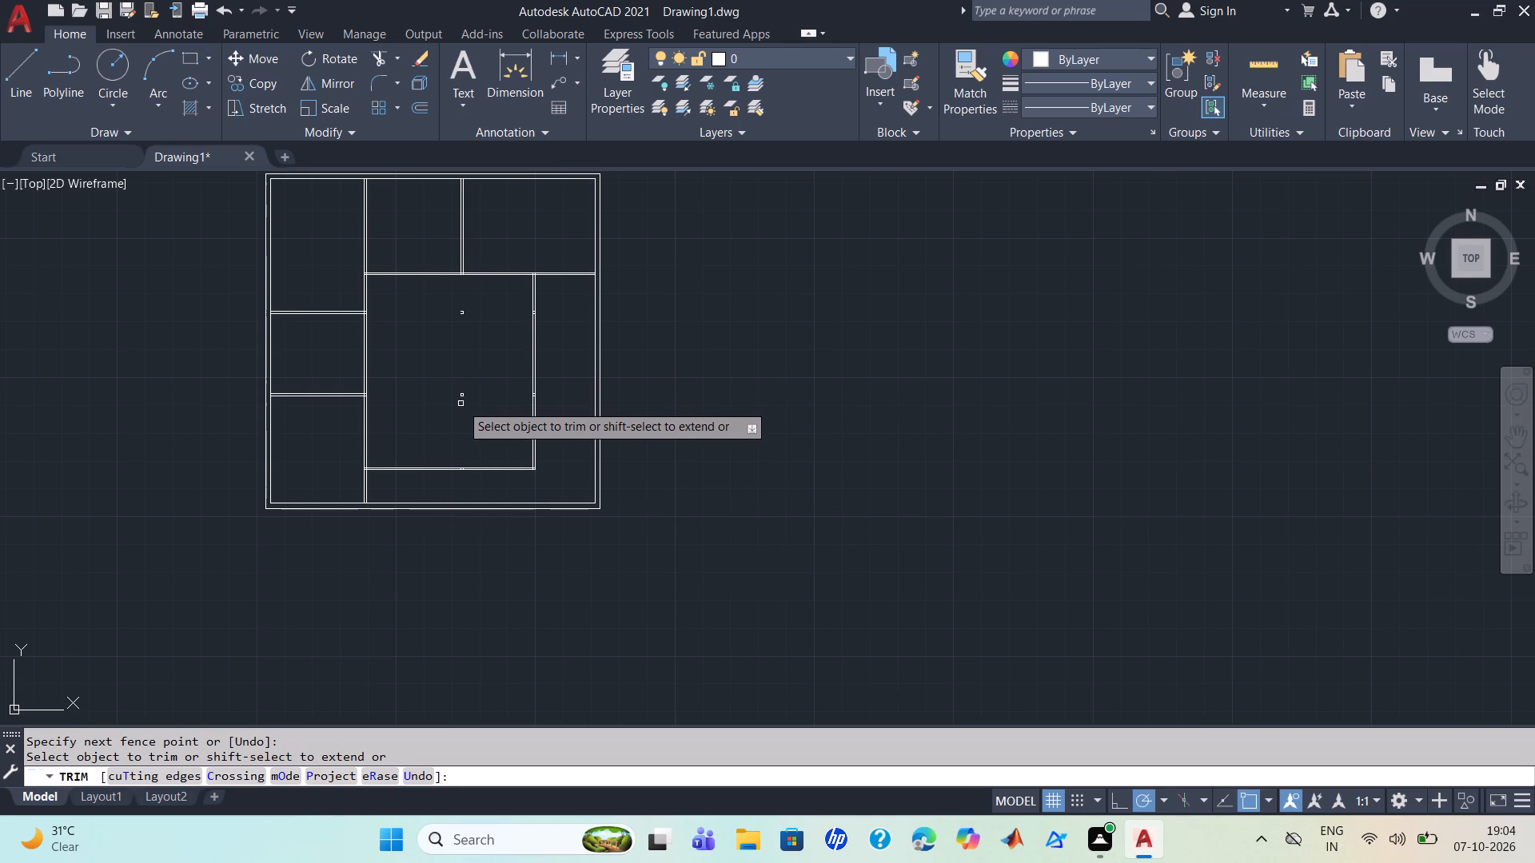
{"action": "left_click", "coordinate": [462, 308]}
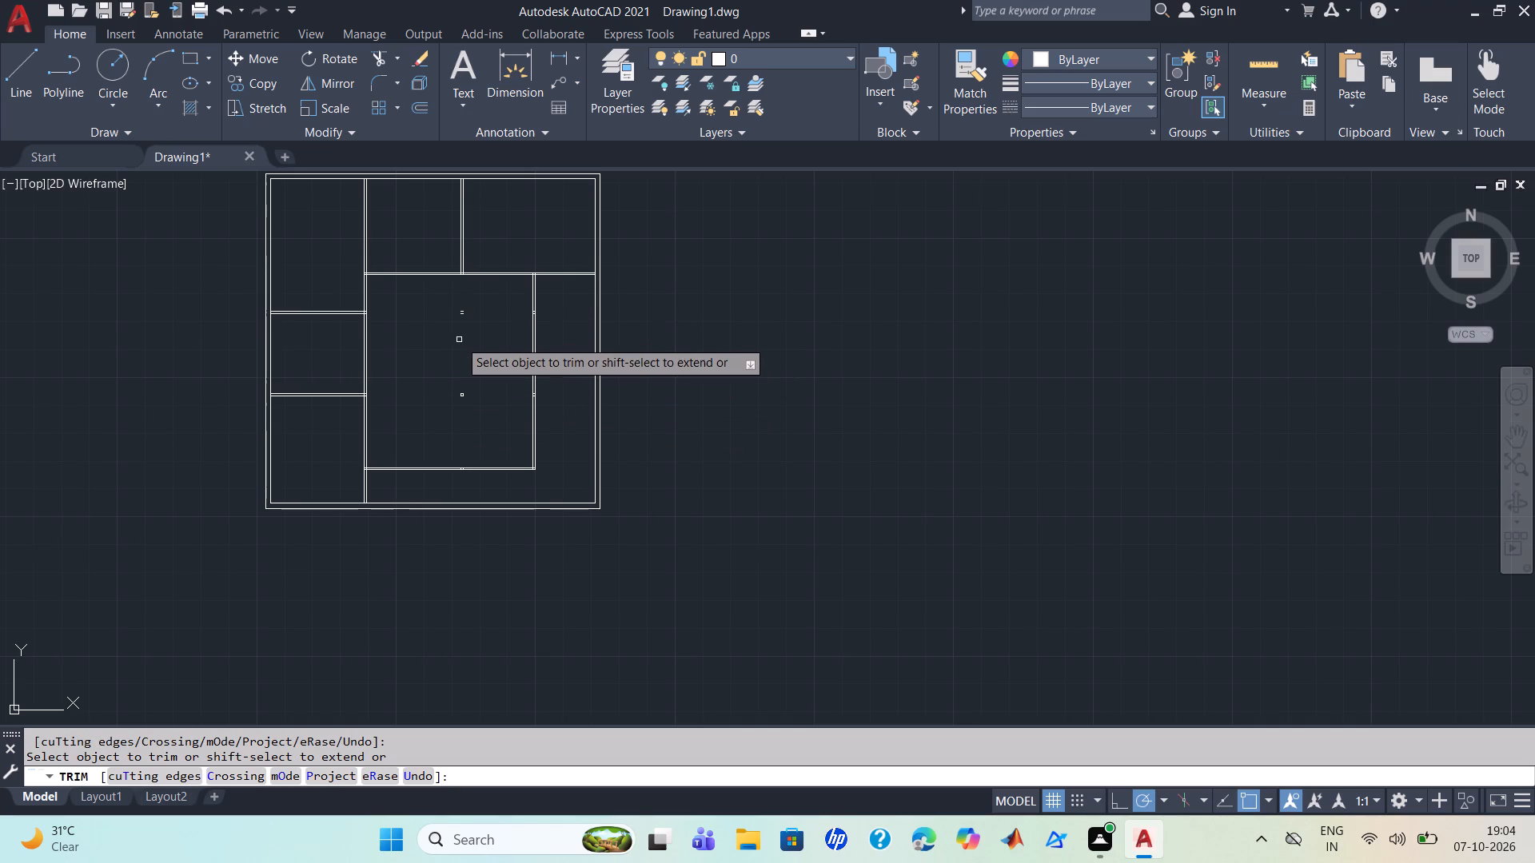
{"action": "key", "text": "Escape"}
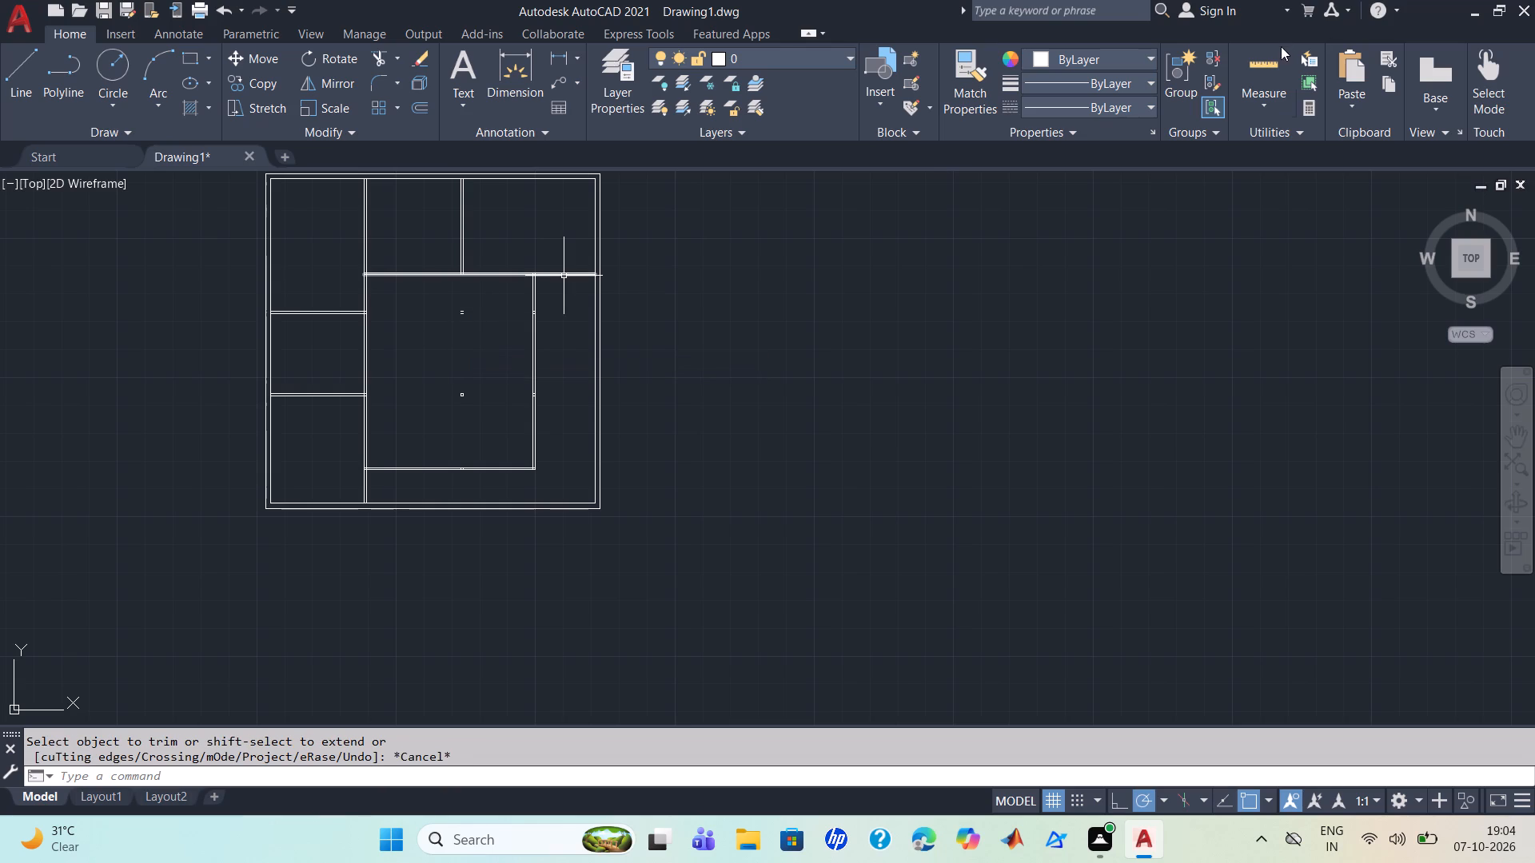
Offset the upper line of the uppermost horizontal partition 8'4.5" upward, and offset the new line 4" down to form a partition across the top row.
{"action": "left_click", "coordinate": [1270, 58]}
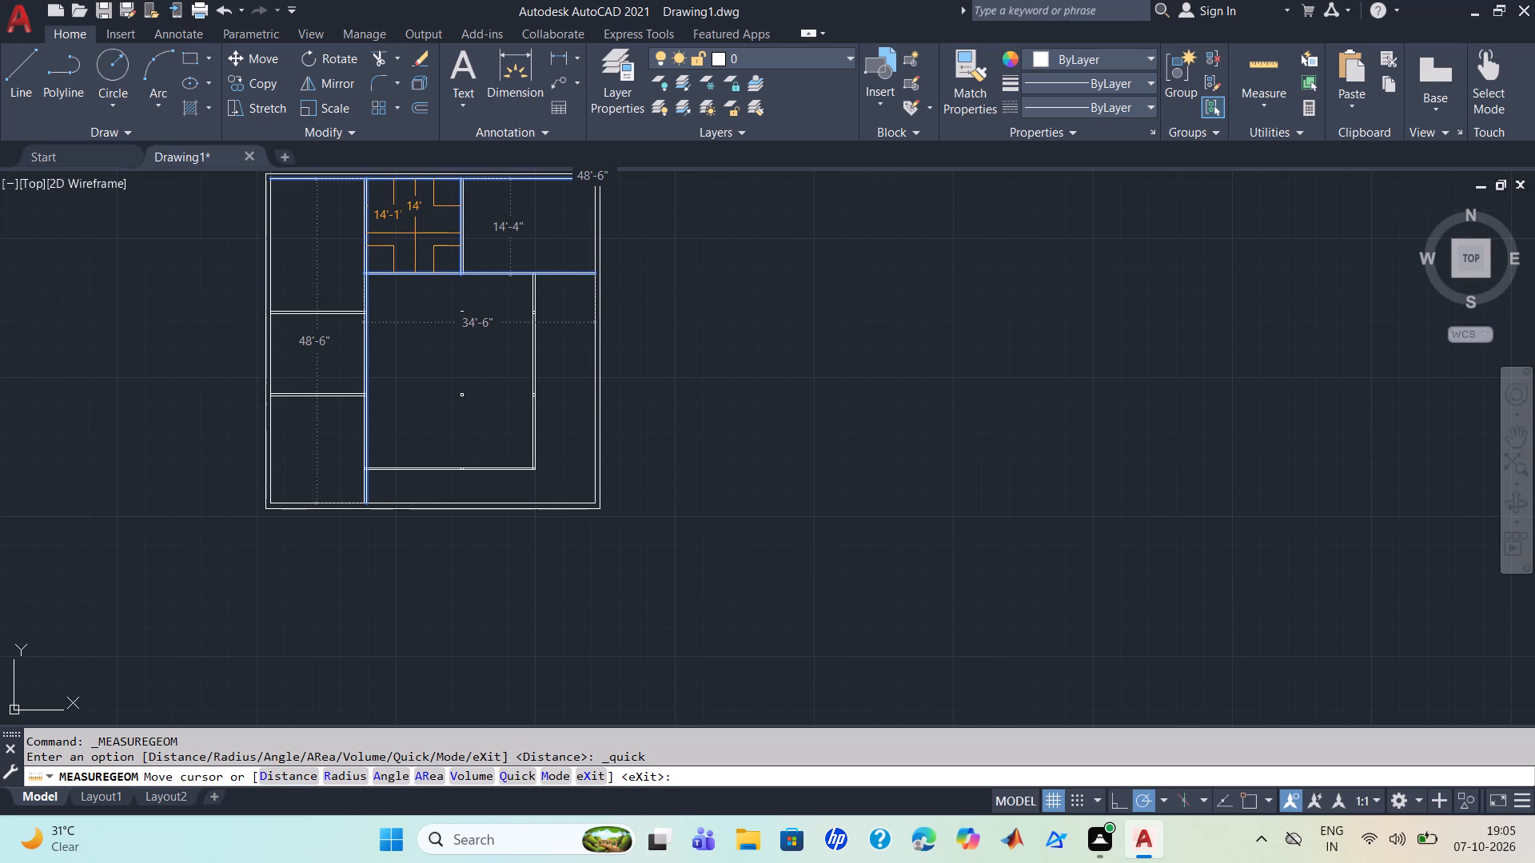
{"action": "key", "text": "Escape"}
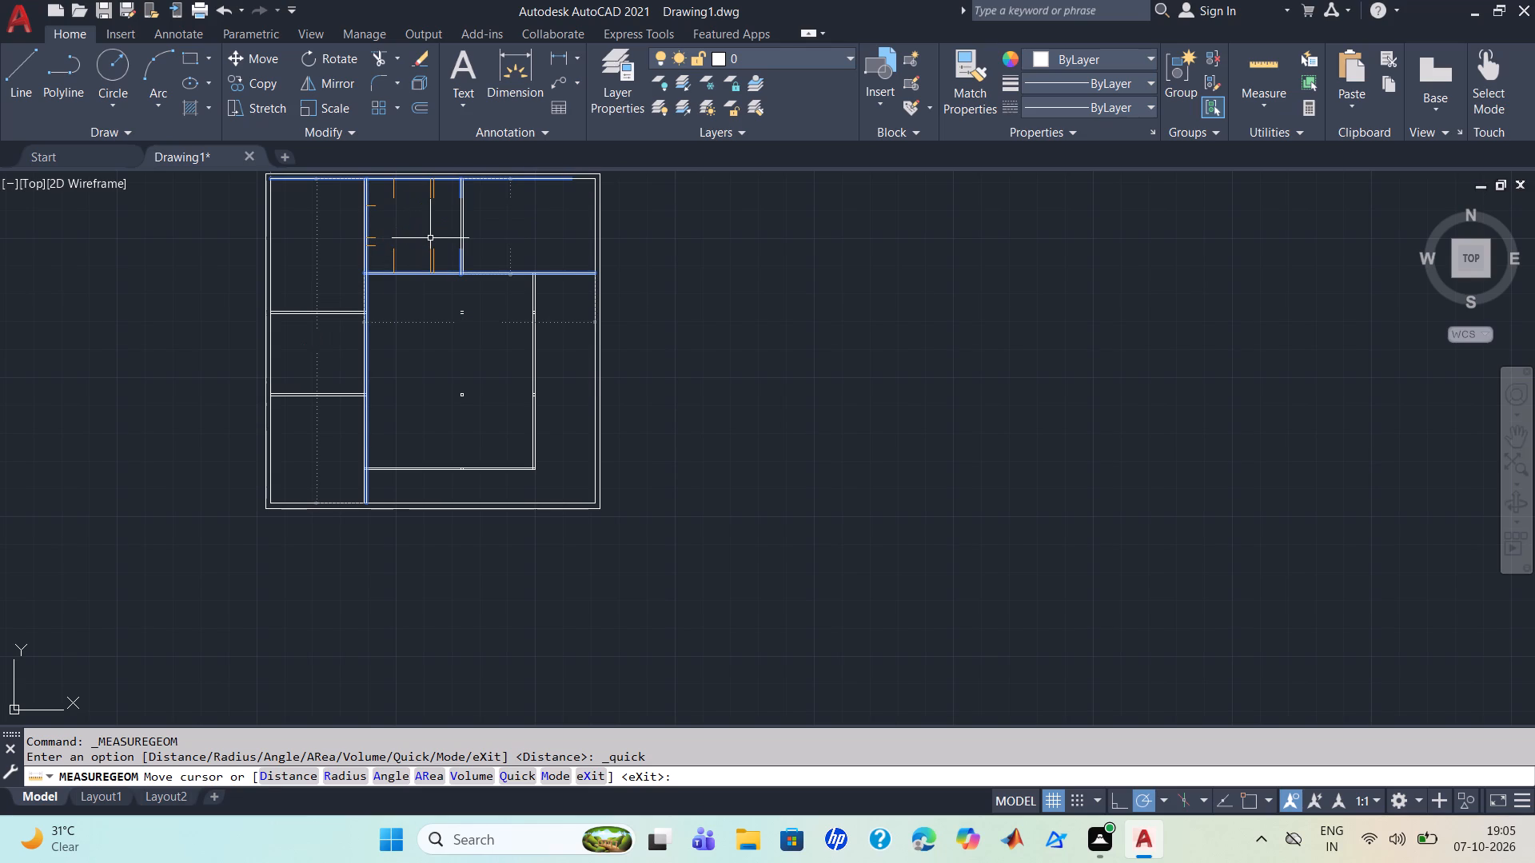
{"action": "key", "text": "o"}
{"action": "key", "text": "Return"}
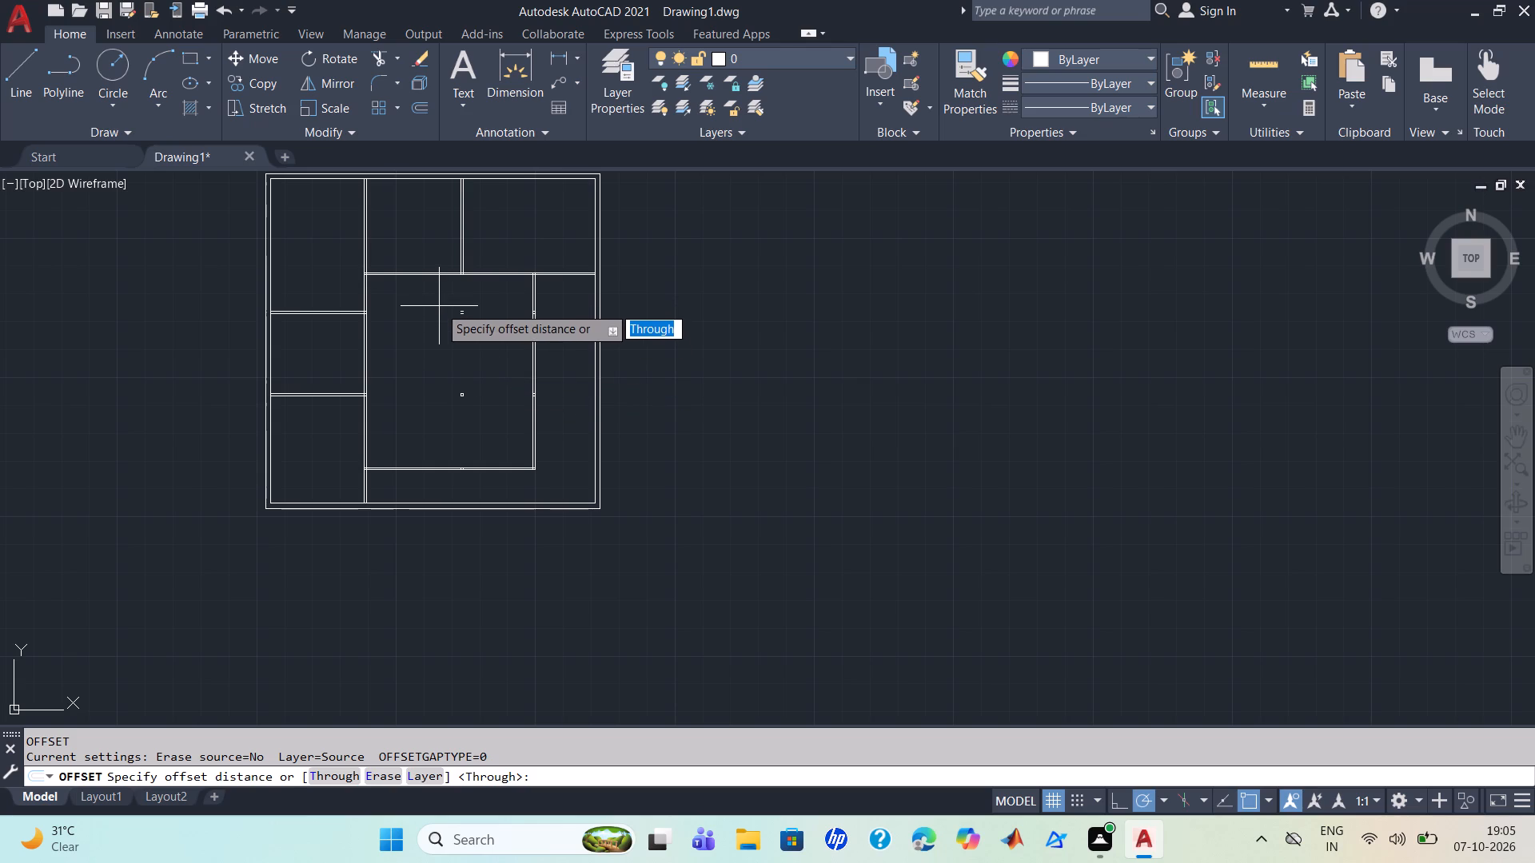
{"action": "type", "text": "8'4.5"}
{"action": "key", "text": "Return"}
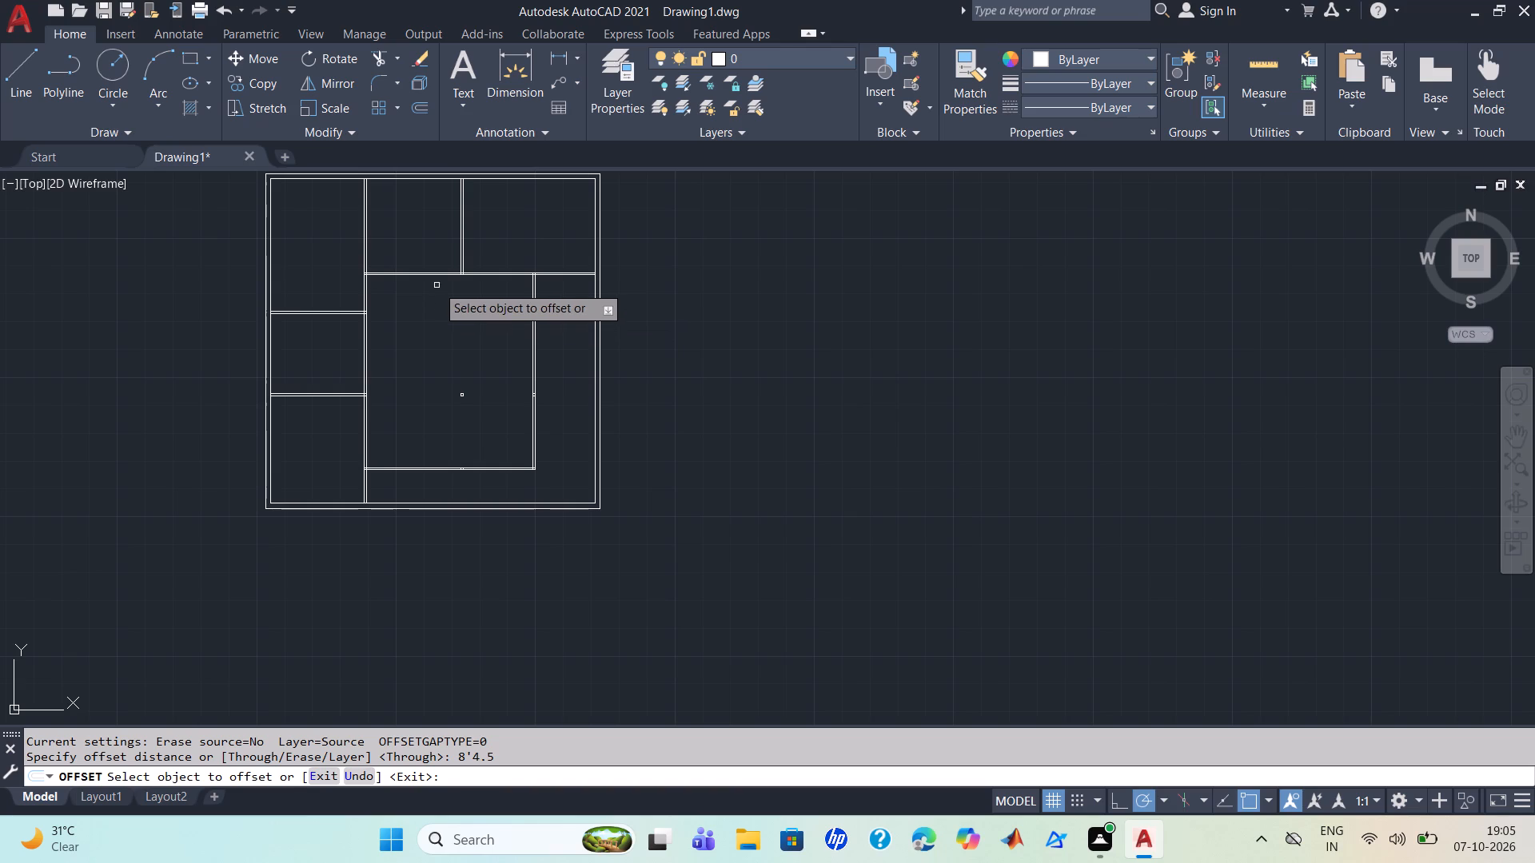
{"action": "left_click_drag", "start_coordinate": [433, 272], "coordinate": [435, 256]}
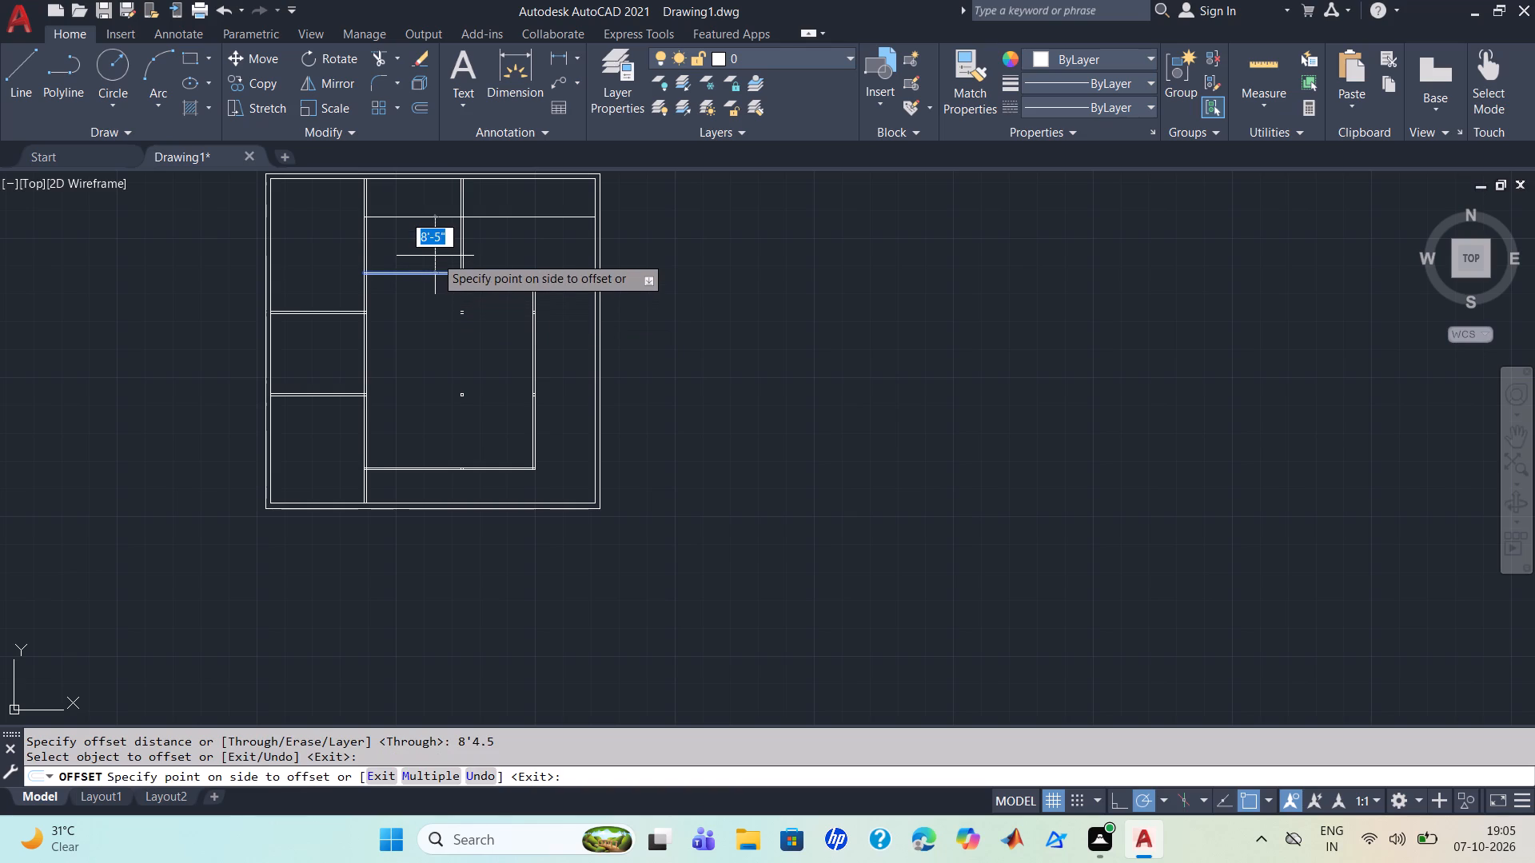
{"action": "left_click_drag", "start_coordinate": [435, 256], "coordinate": [437, 253]}
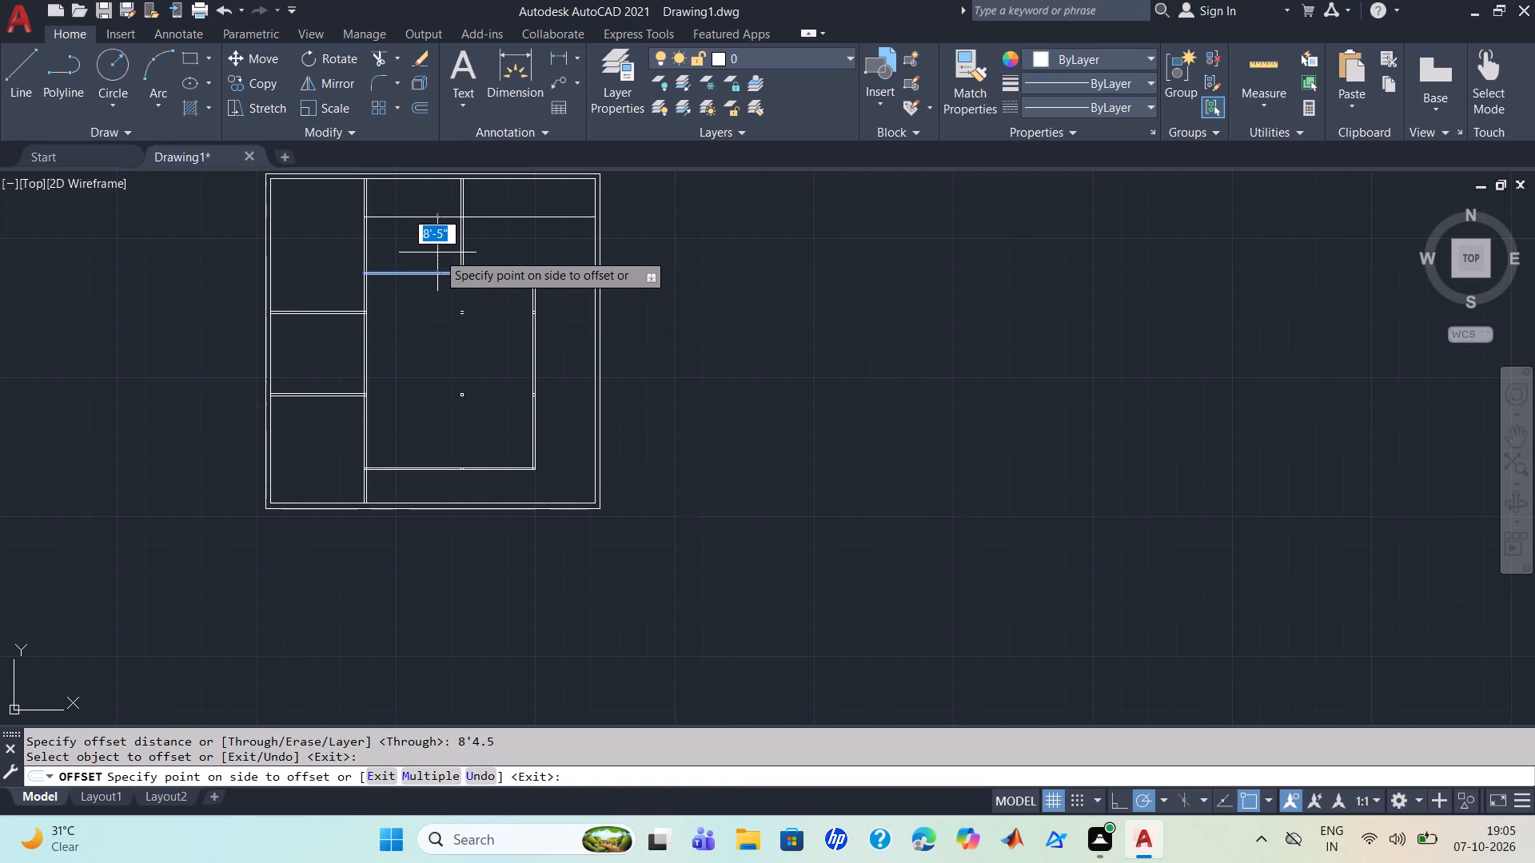
{"action": "left_click", "coordinate": [437, 253]}
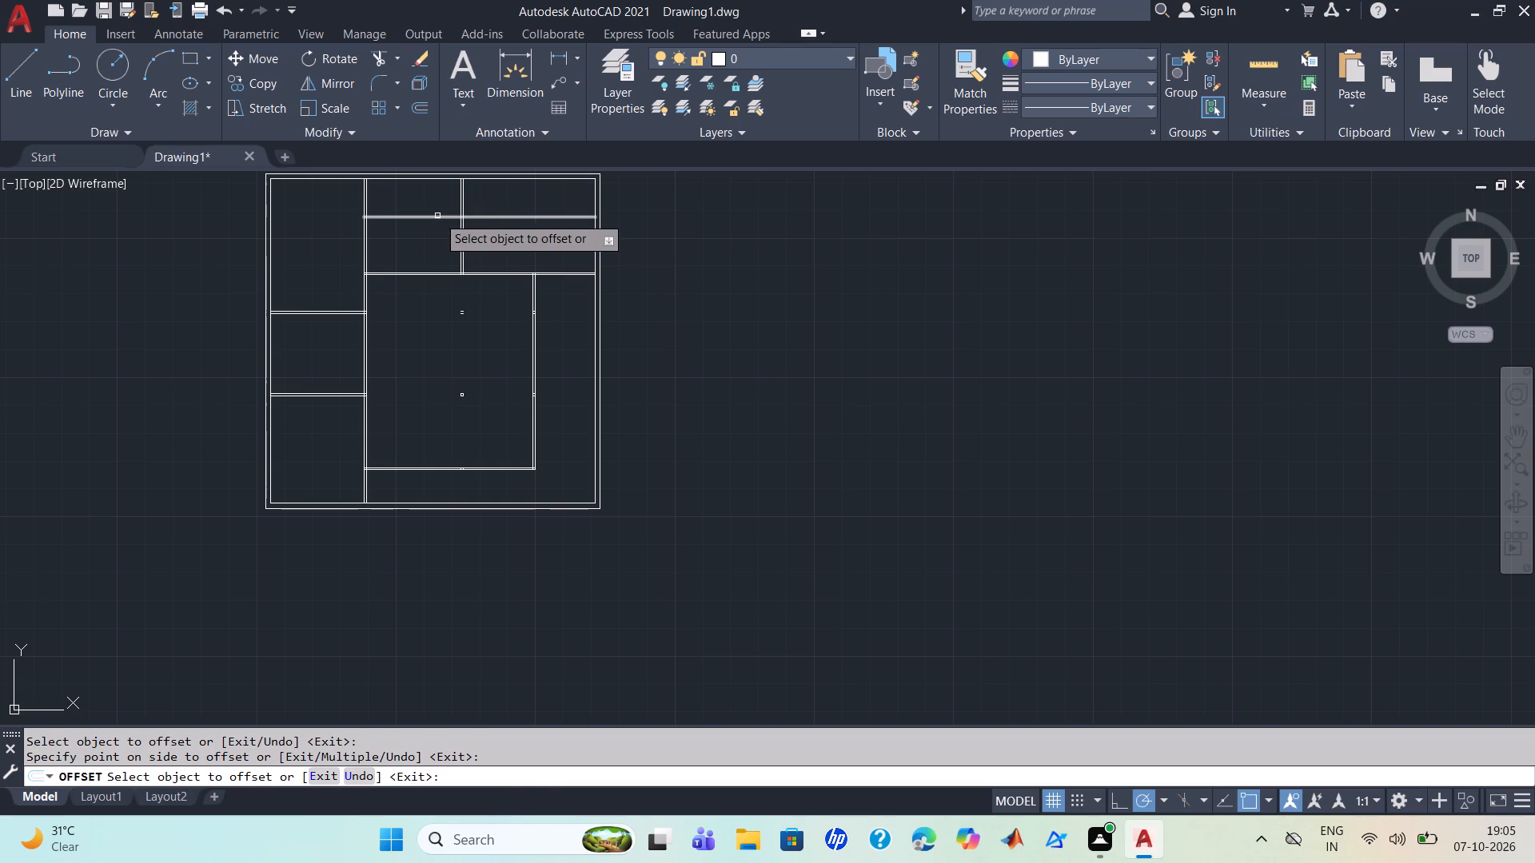
{"action": "left_click_drag", "start_coordinate": [437, 216], "coordinate": [437, 245]}
{"action": "key", "text": "4"}
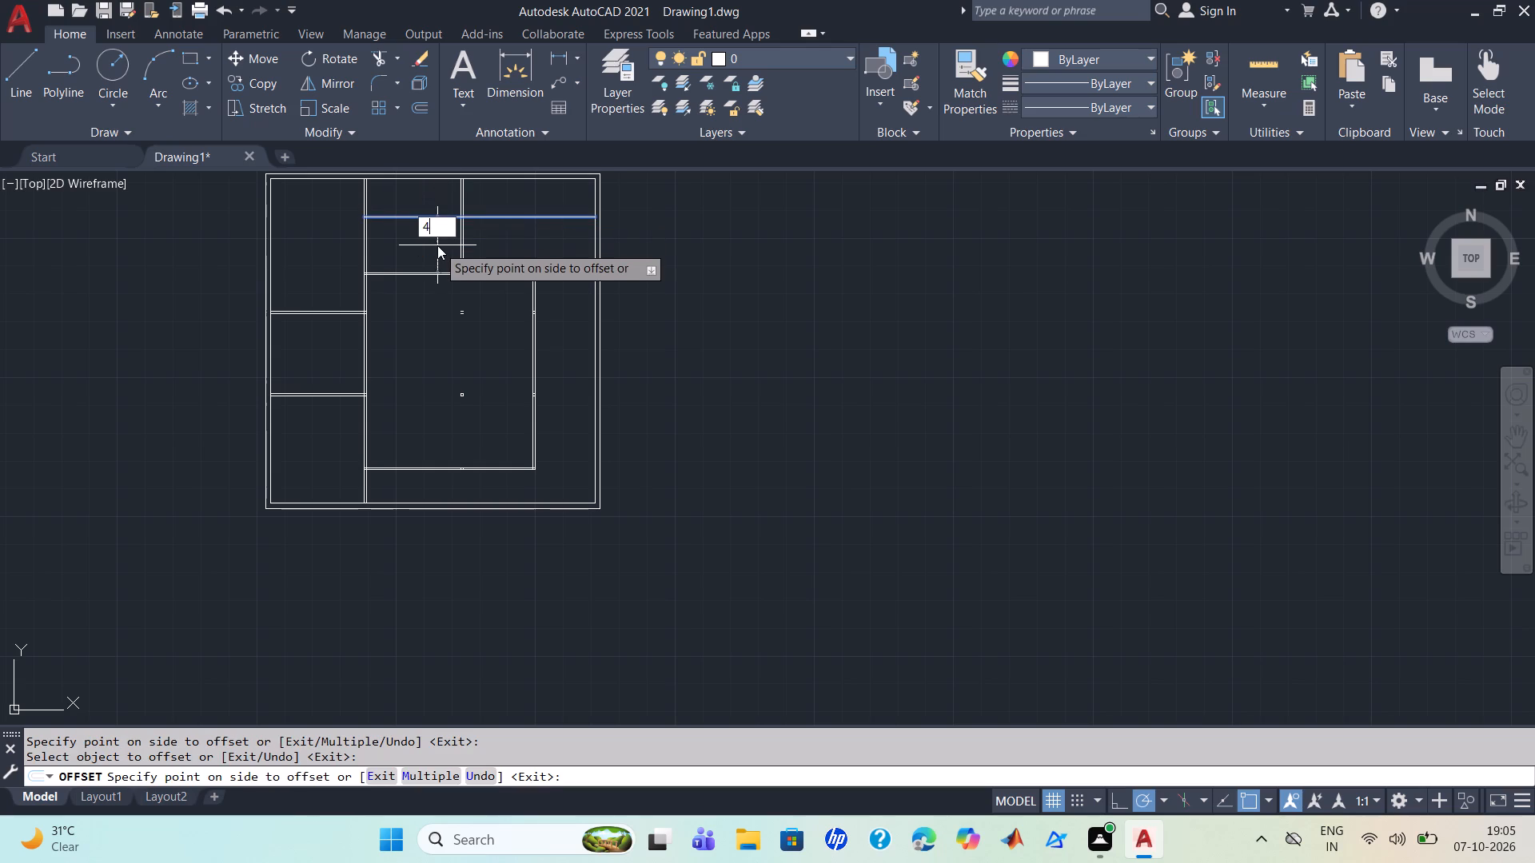
{"action": "key", "text": "Return"}
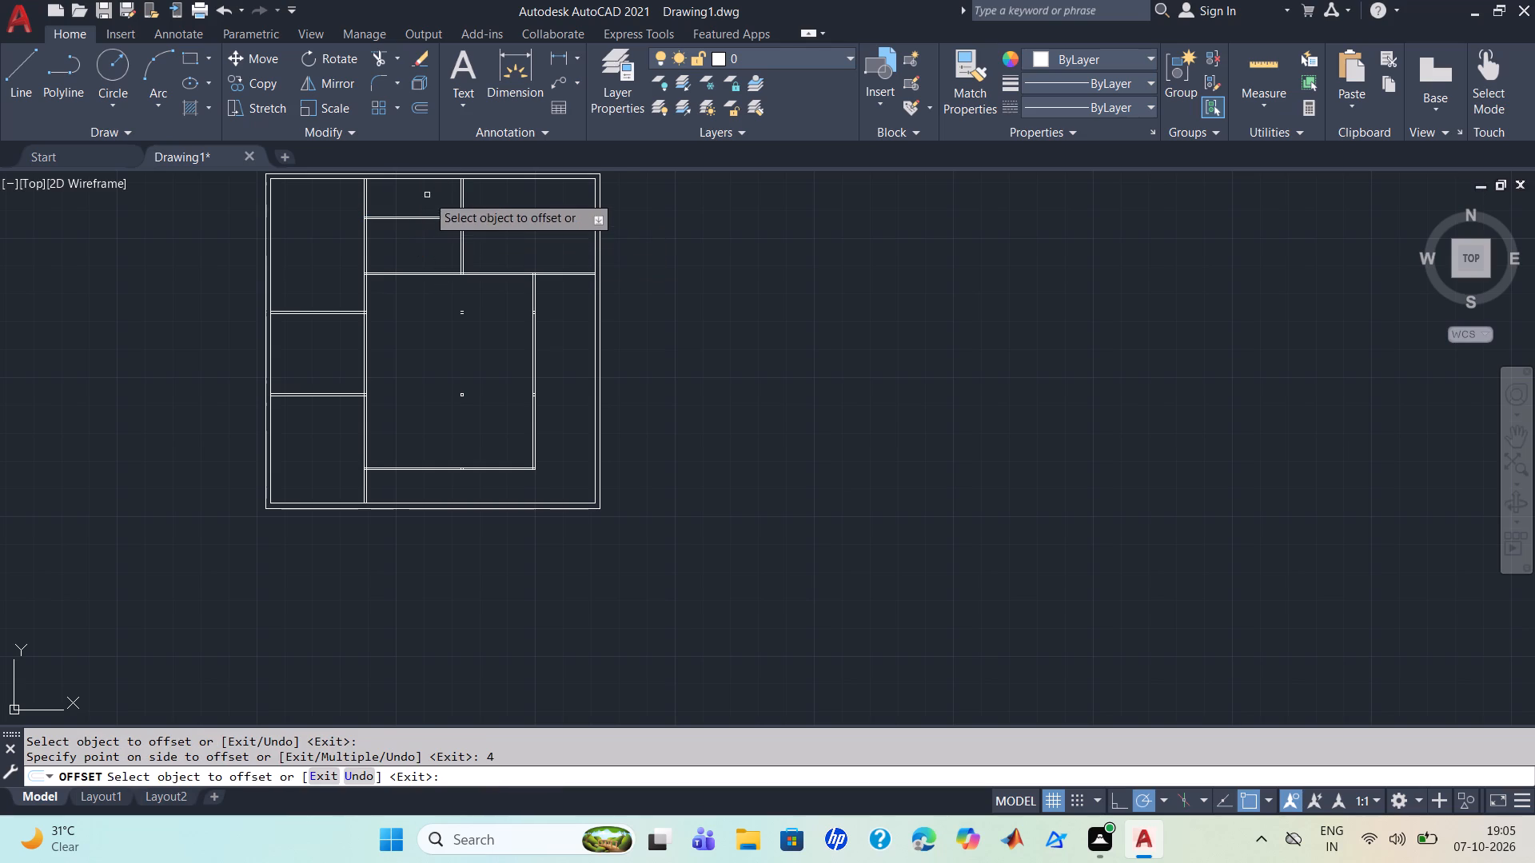
{"action": "left_click", "coordinate": [1264, 67]}
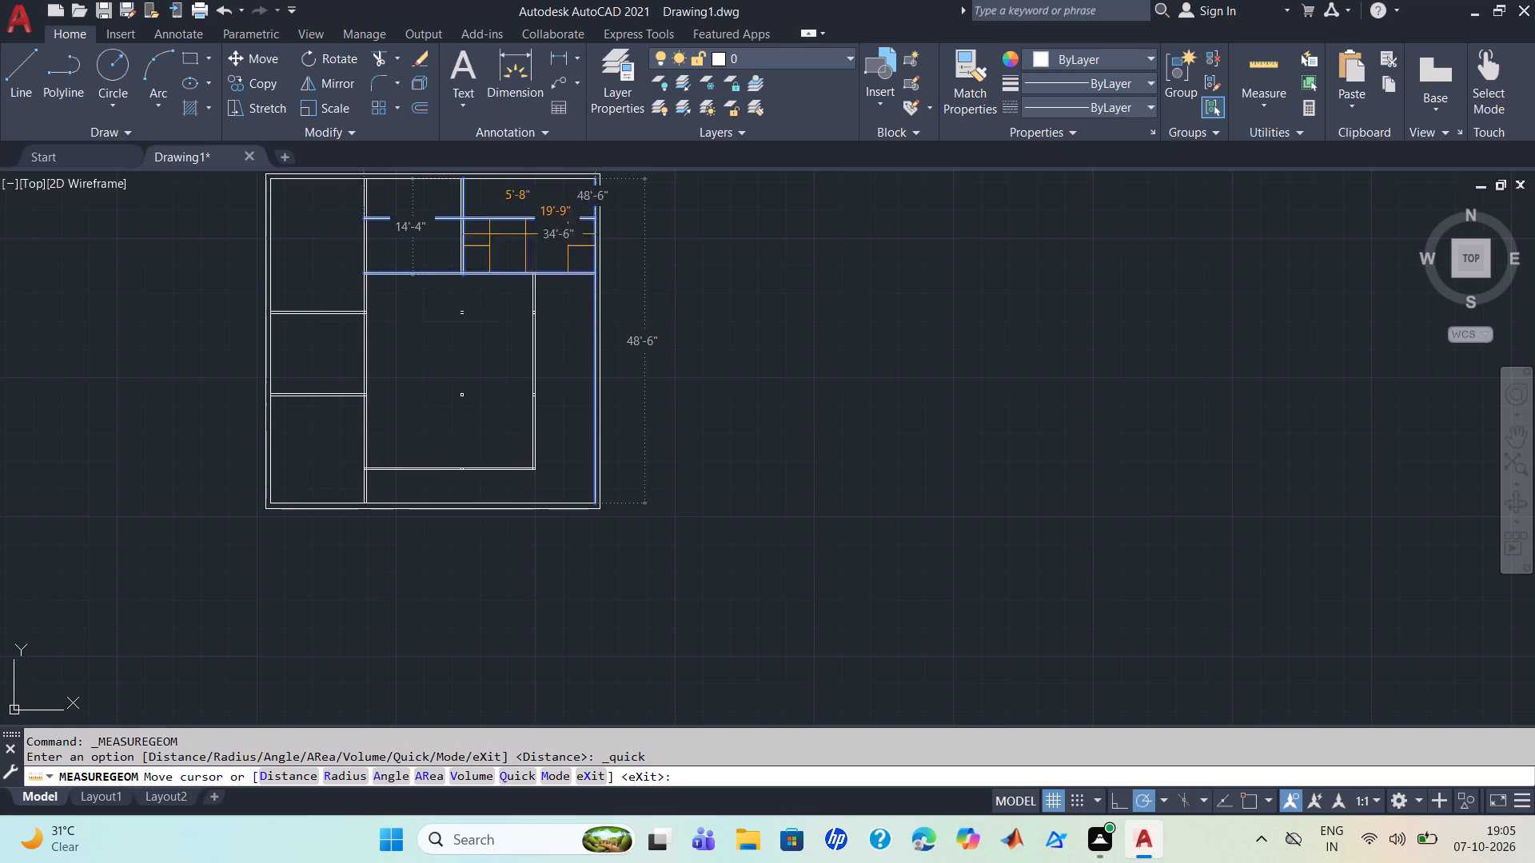
{"action": "key", "text": "Escape"}
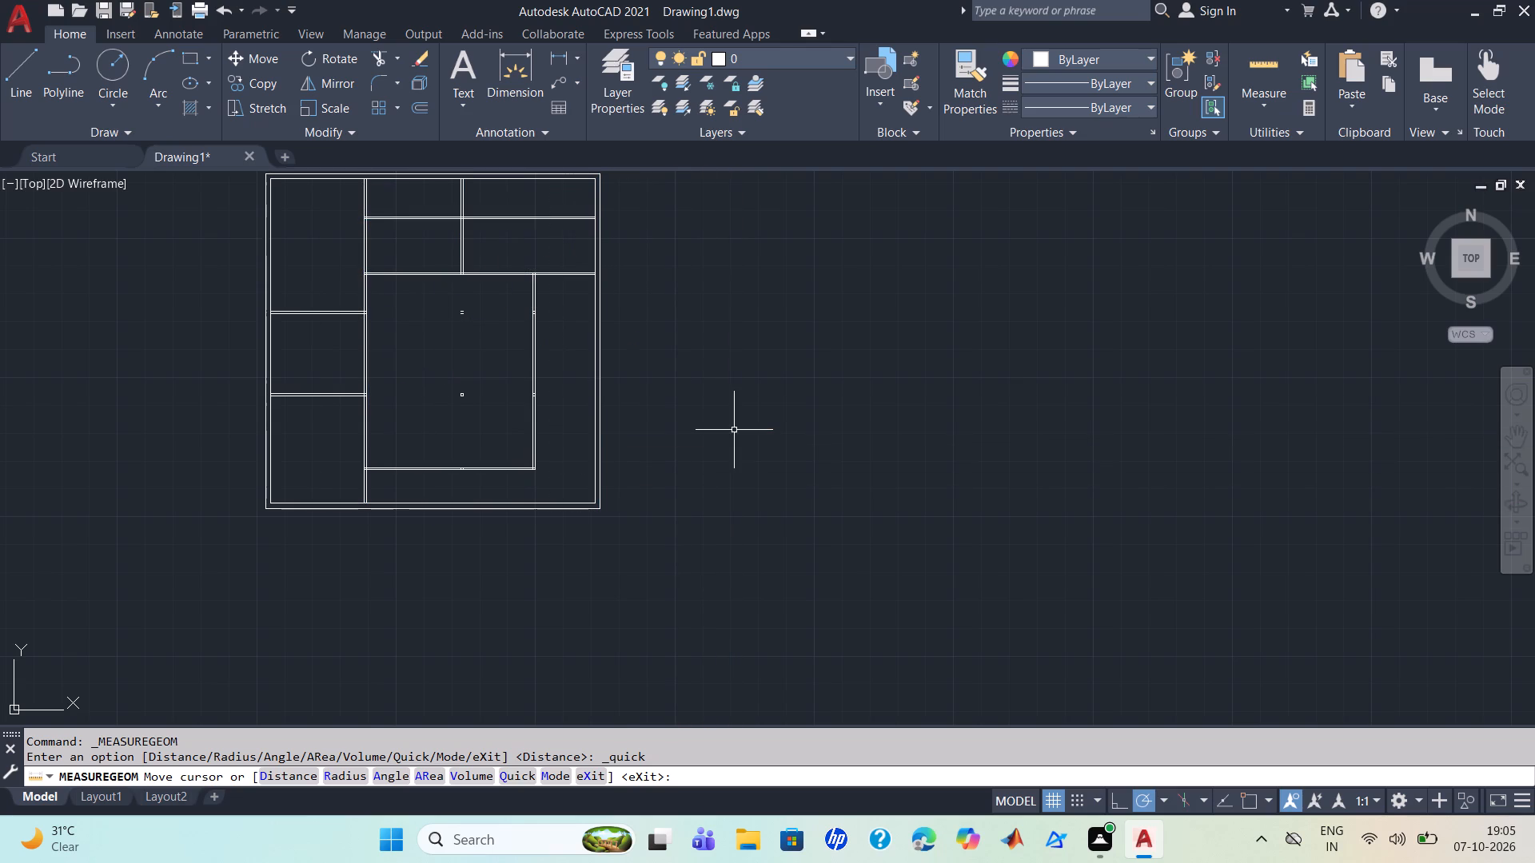
Trim the new horizontal partition out of the right-hand room of the top row.
{"action": "type", "text": "tr"}
{"action": "key", "text": "Return"}
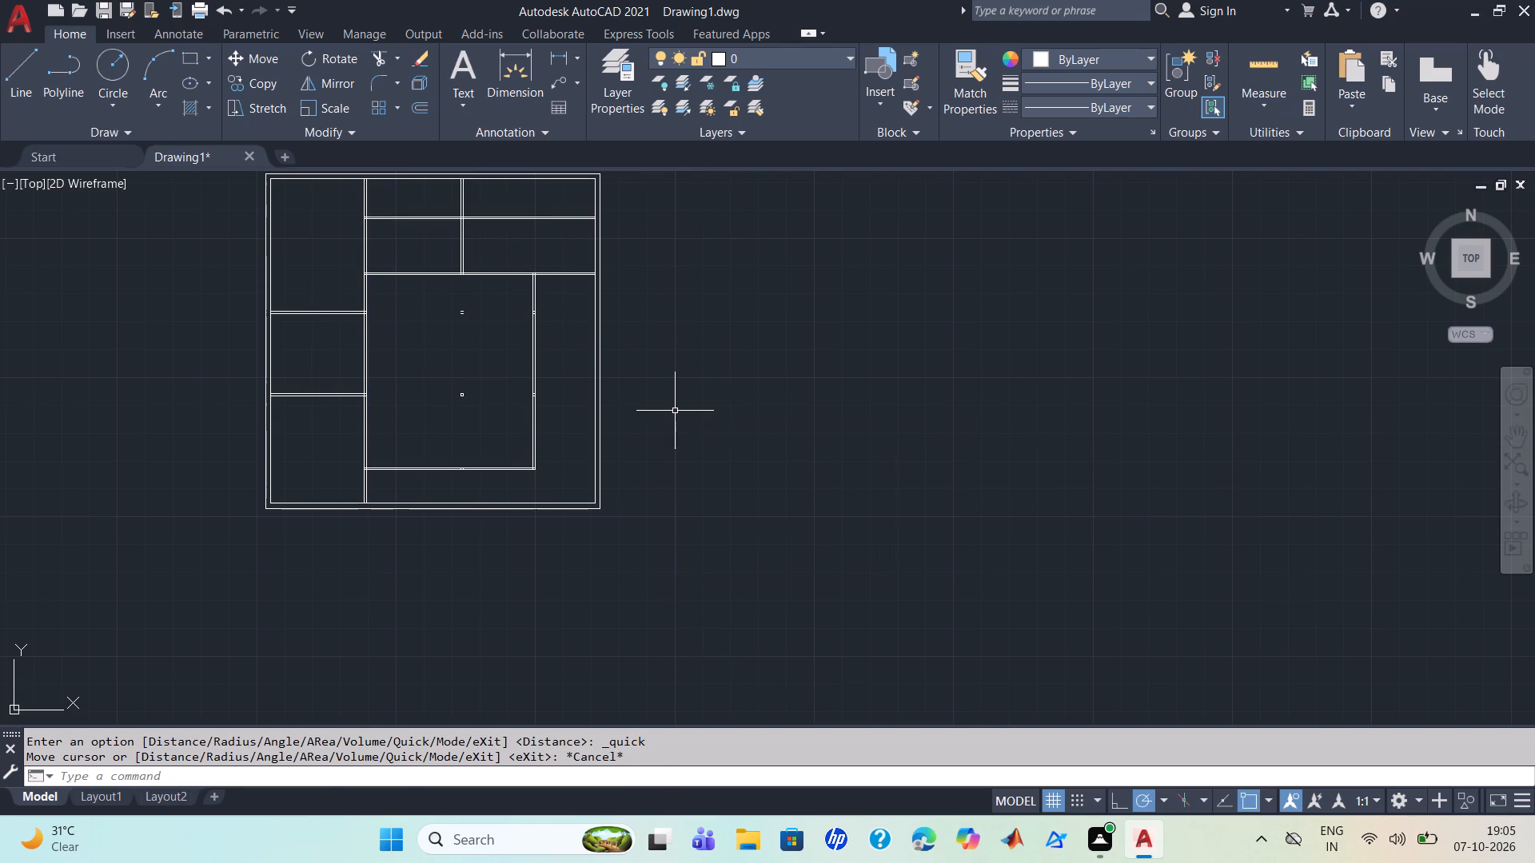
{"action": "left_click_drag", "start_coordinate": [553, 231], "coordinate": [553, 224]}
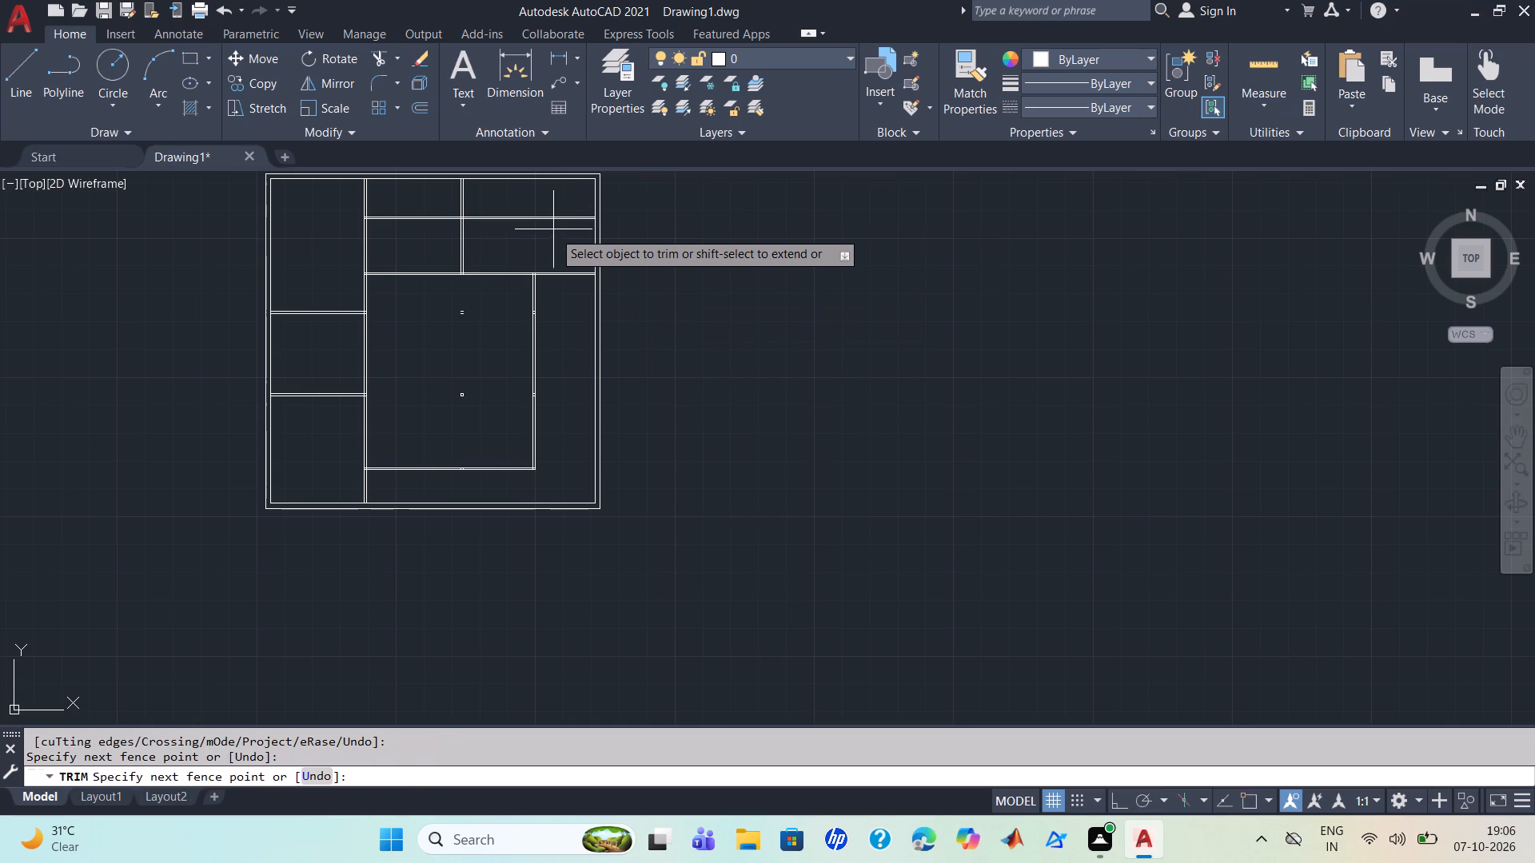
{"action": "left_click_drag", "start_coordinate": [553, 224], "coordinate": [547, 195]}
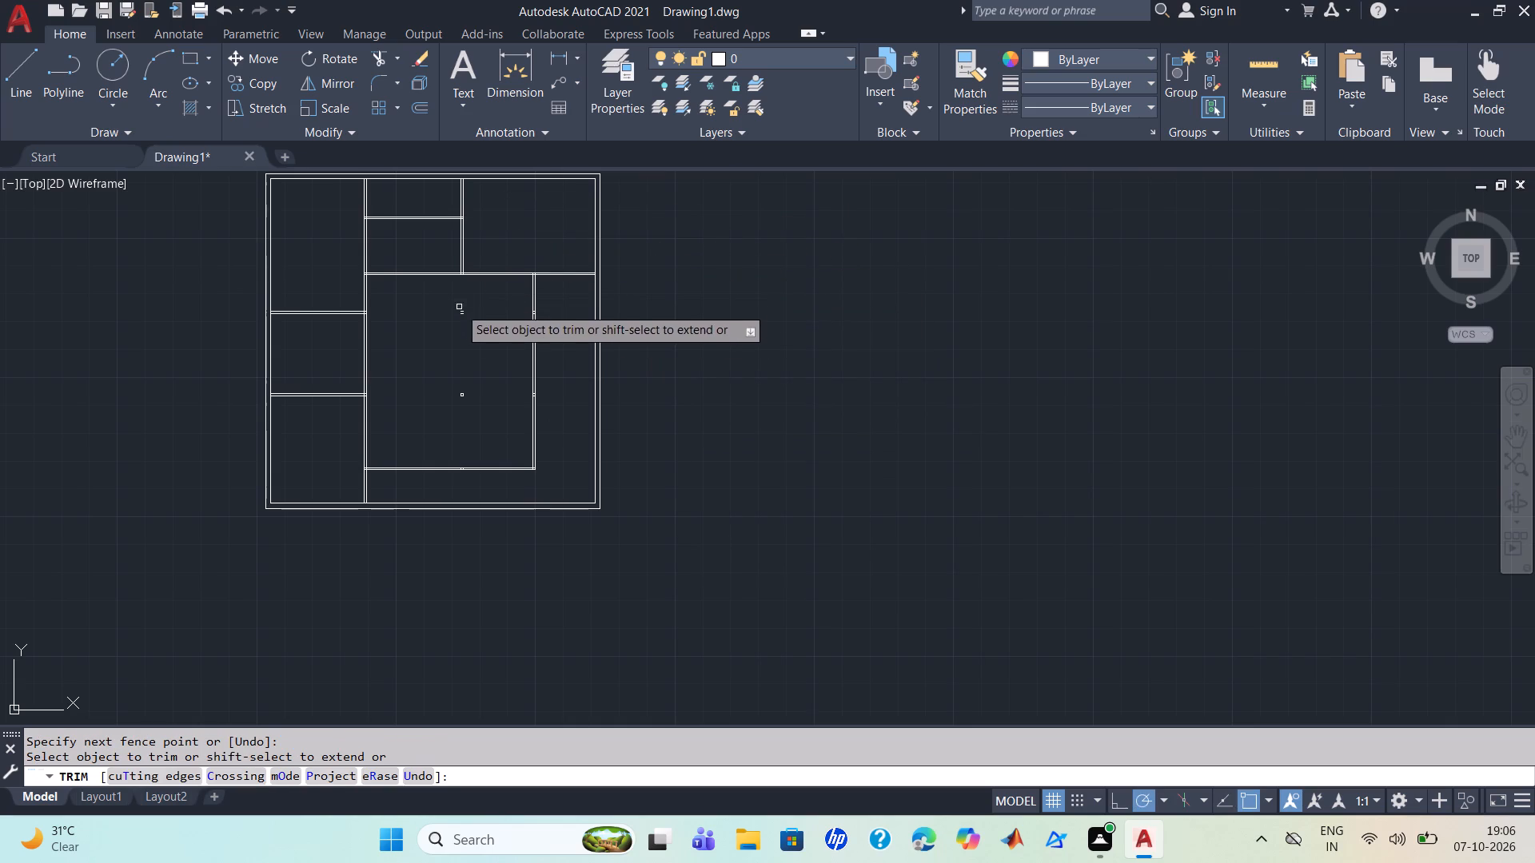
{"action": "key", "text": "Escape"}
Erase the leftover wall stubs inside the large central room: the two short horizontal pieces and the four sides of the small square.
{"action": "scroll", "coordinate": [489, 331], "scroll_direction": "up", "scroll_amount": 3, "text": "ctrl"}
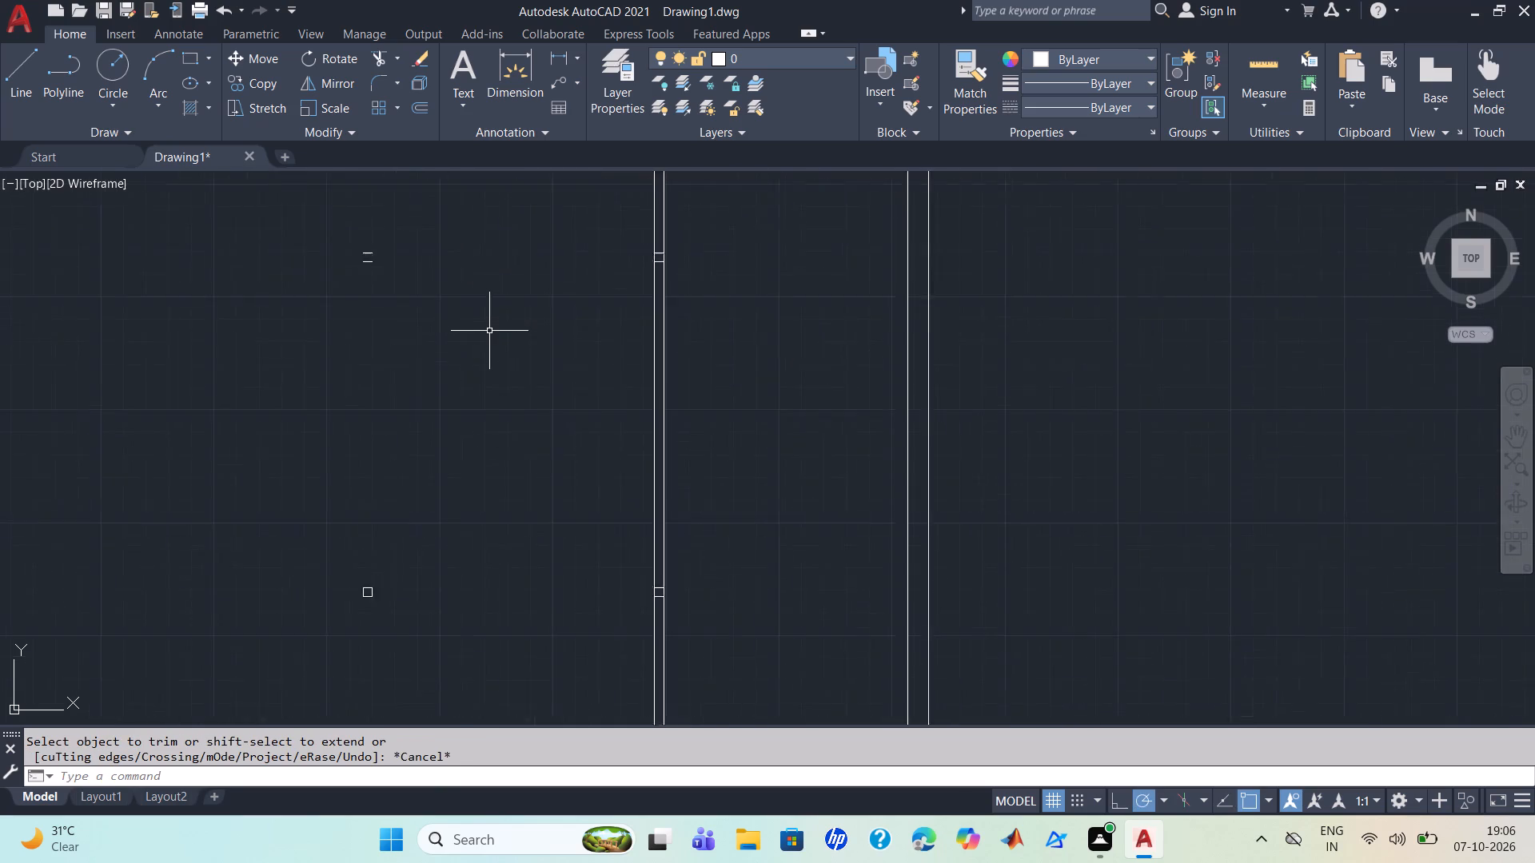
{"action": "scroll", "coordinate": [489, 331], "scroll_direction": "up", "scroll_amount": 2, "text": "ctrl"}
{"action": "left_click", "coordinate": [489, 331]}
{"action": "scroll", "coordinate": [489, 331], "scroll_direction": "down", "scroll_amount": 2, "text": "ctrl"}
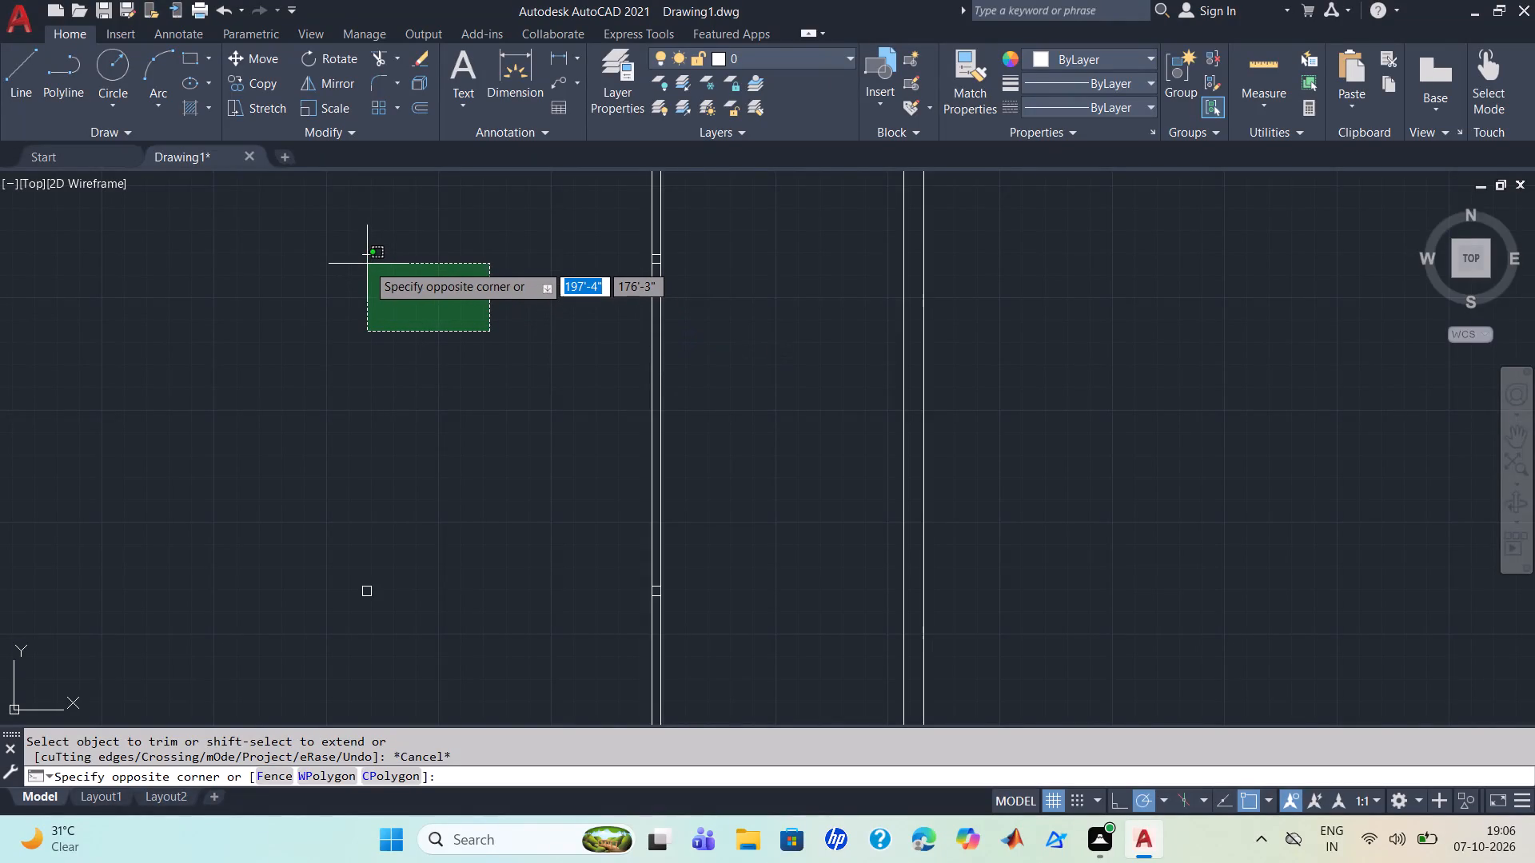
{"action": "left_click", "coordinate": [369, 268]}
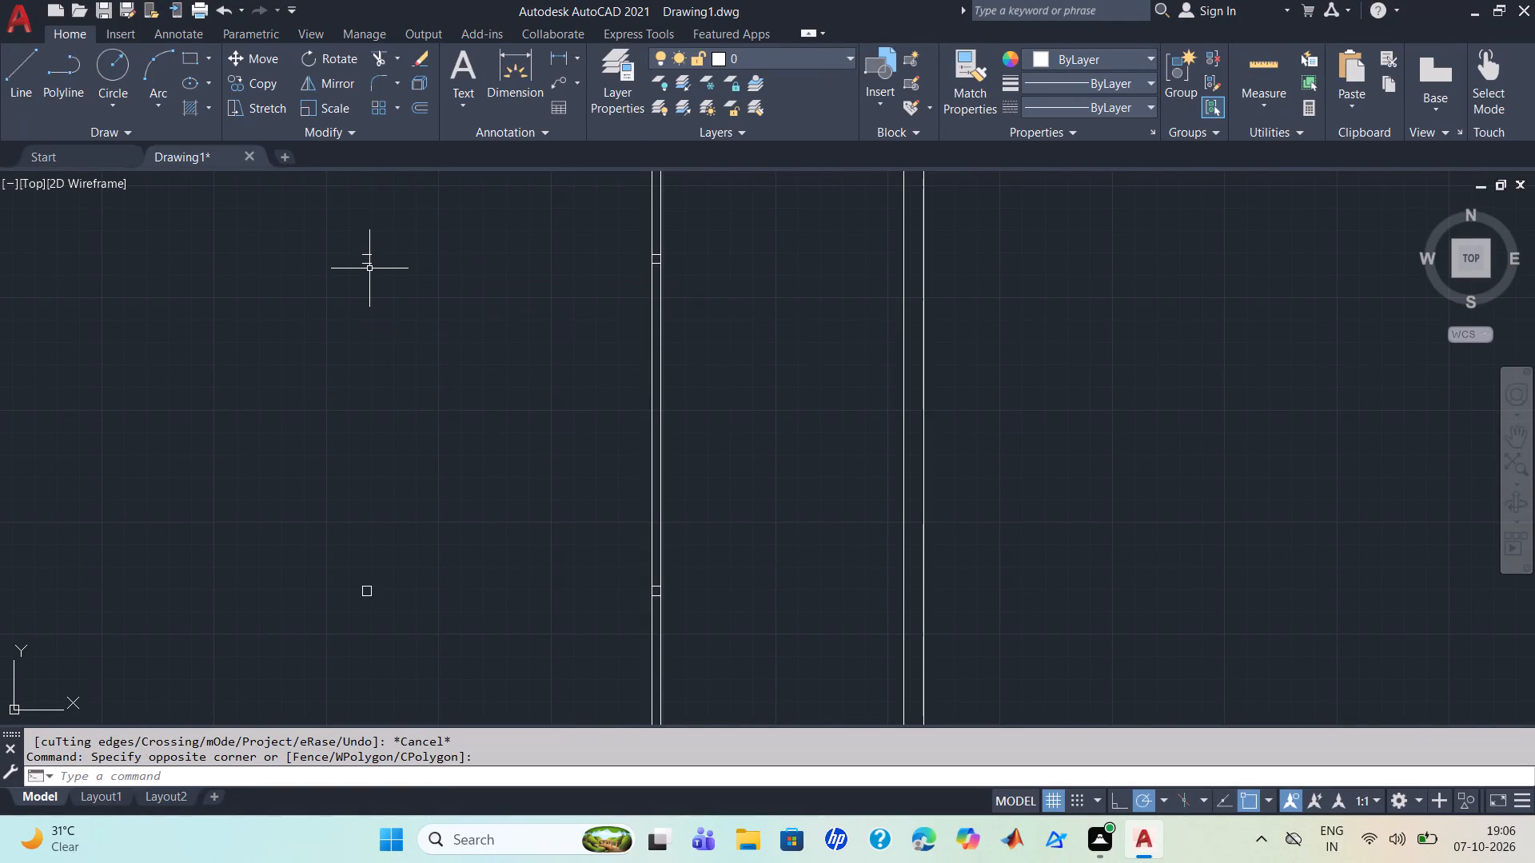
{"action": "key", "text": "Escape"}
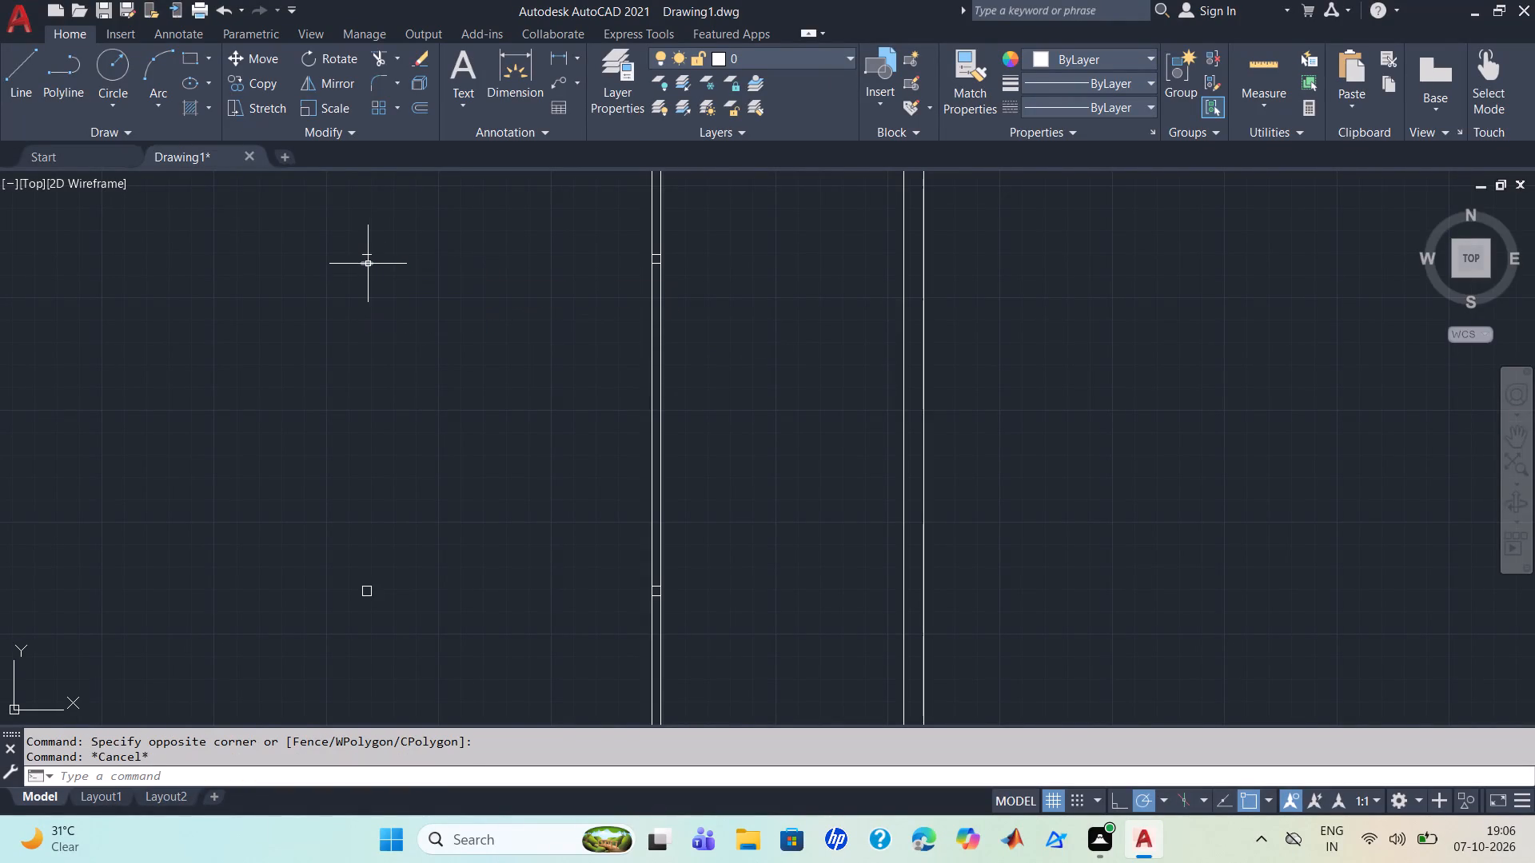
{"action": "left_click", "coordinate": [368, 264]}
{"action": "left_click", "coordinate": [369, 252]}
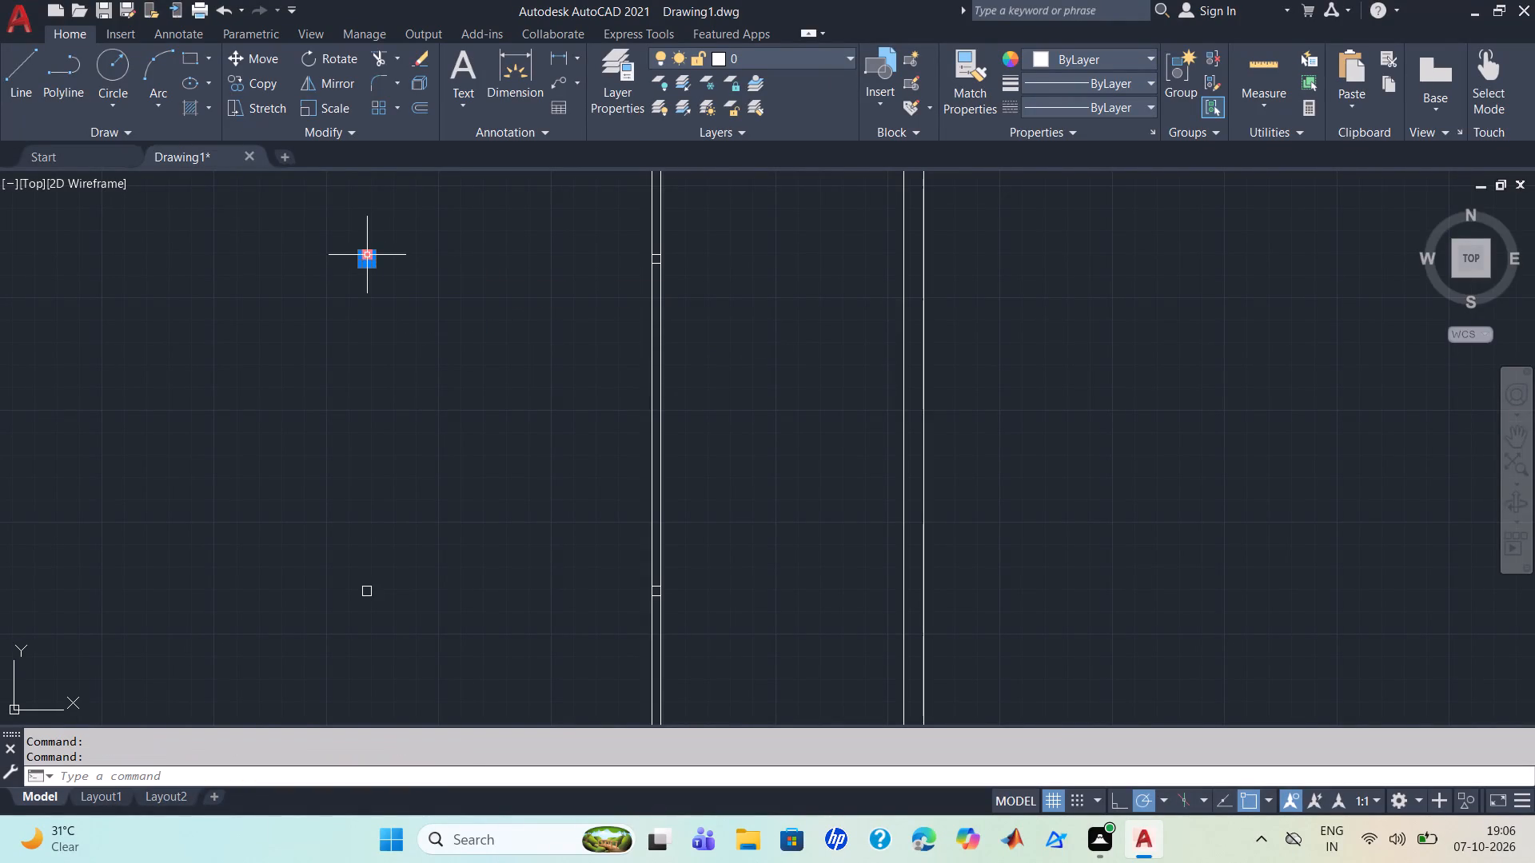
{"action": "left_click", "coordinate": [368, 595]}
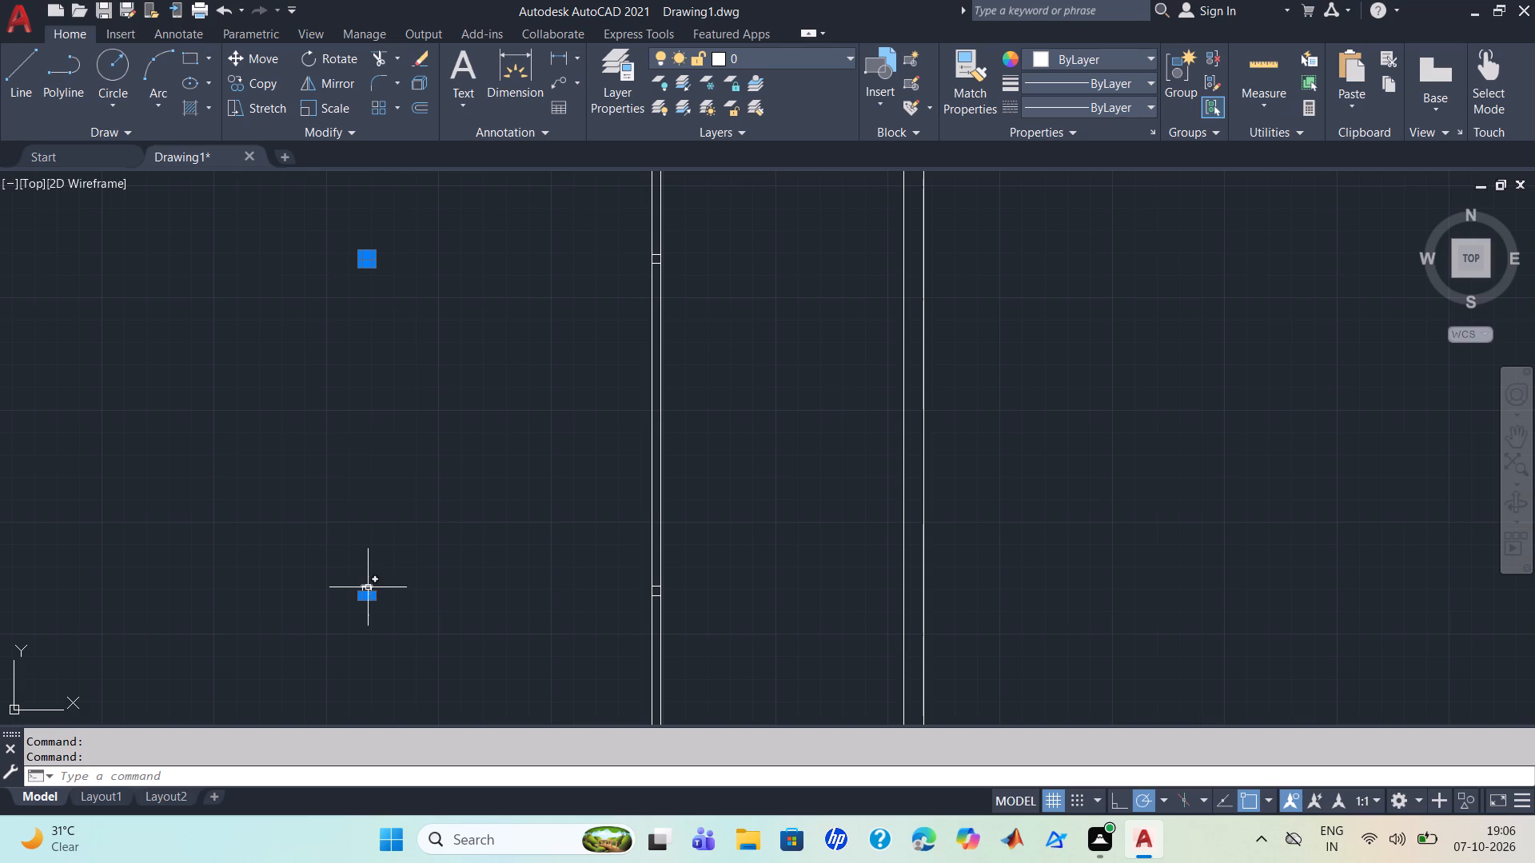
{"action": "left_click", "coordinate": [368, 587]}
{"action": "key", "text": "Delete"}
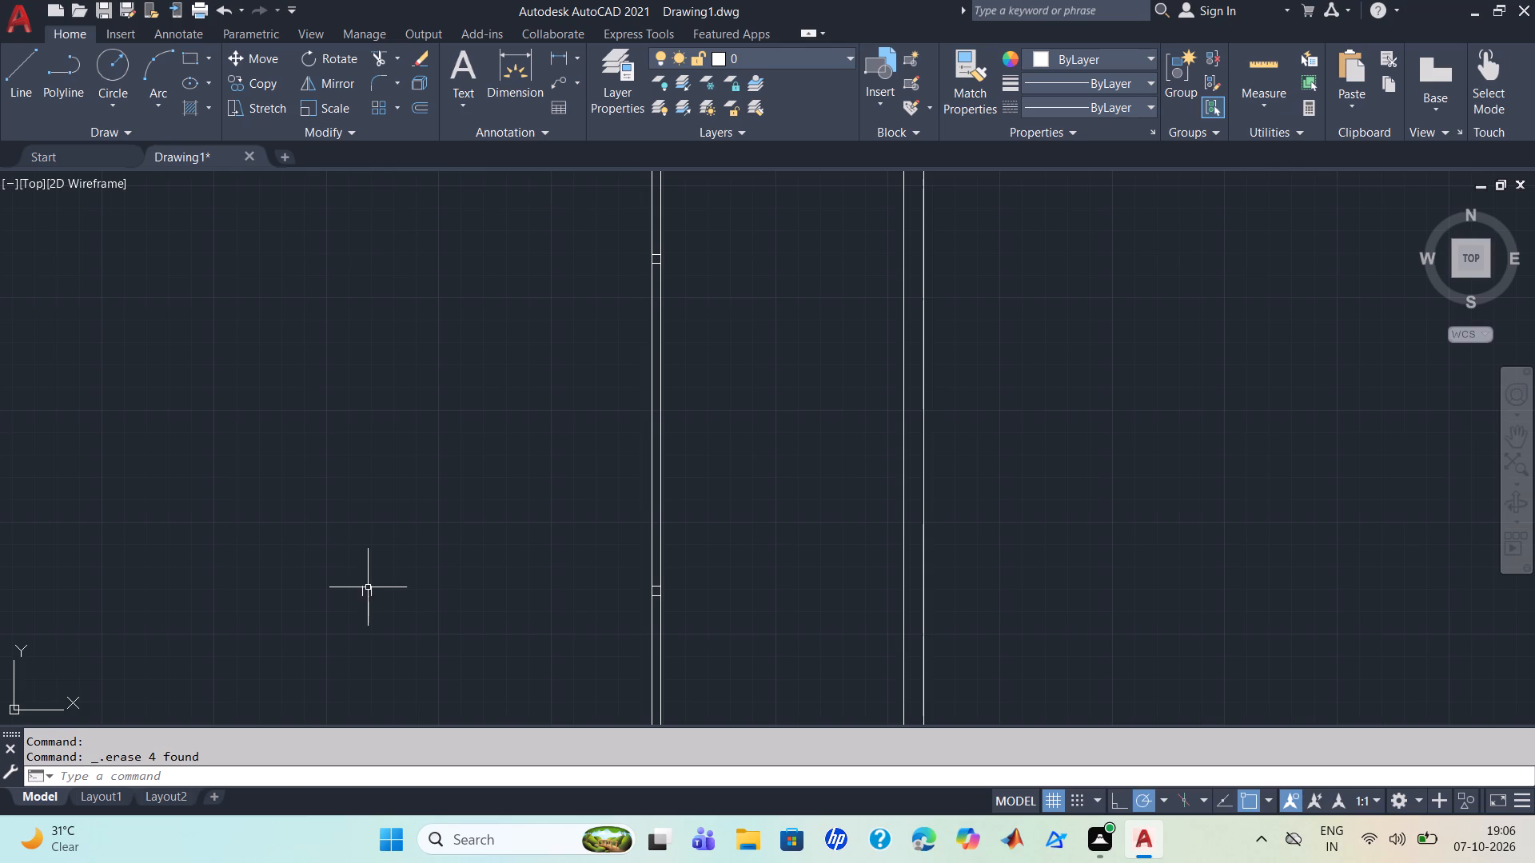
{"action": "left_click", "coordinate": [362, 590]}
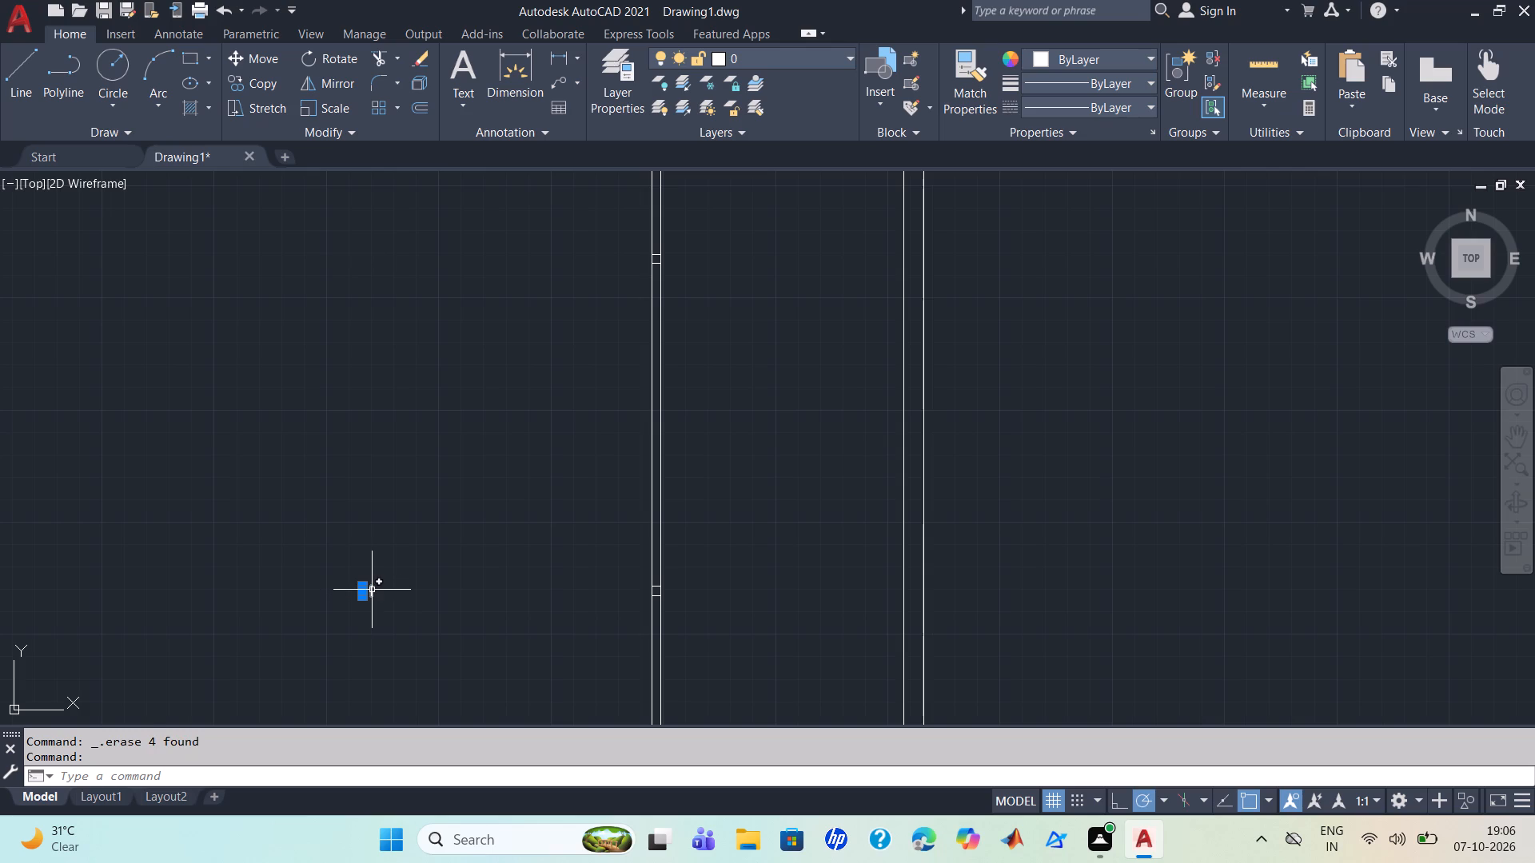
{"action": "left_click", "coordinate": [372, 590]}
{"action": "key", "text": "Delete"}
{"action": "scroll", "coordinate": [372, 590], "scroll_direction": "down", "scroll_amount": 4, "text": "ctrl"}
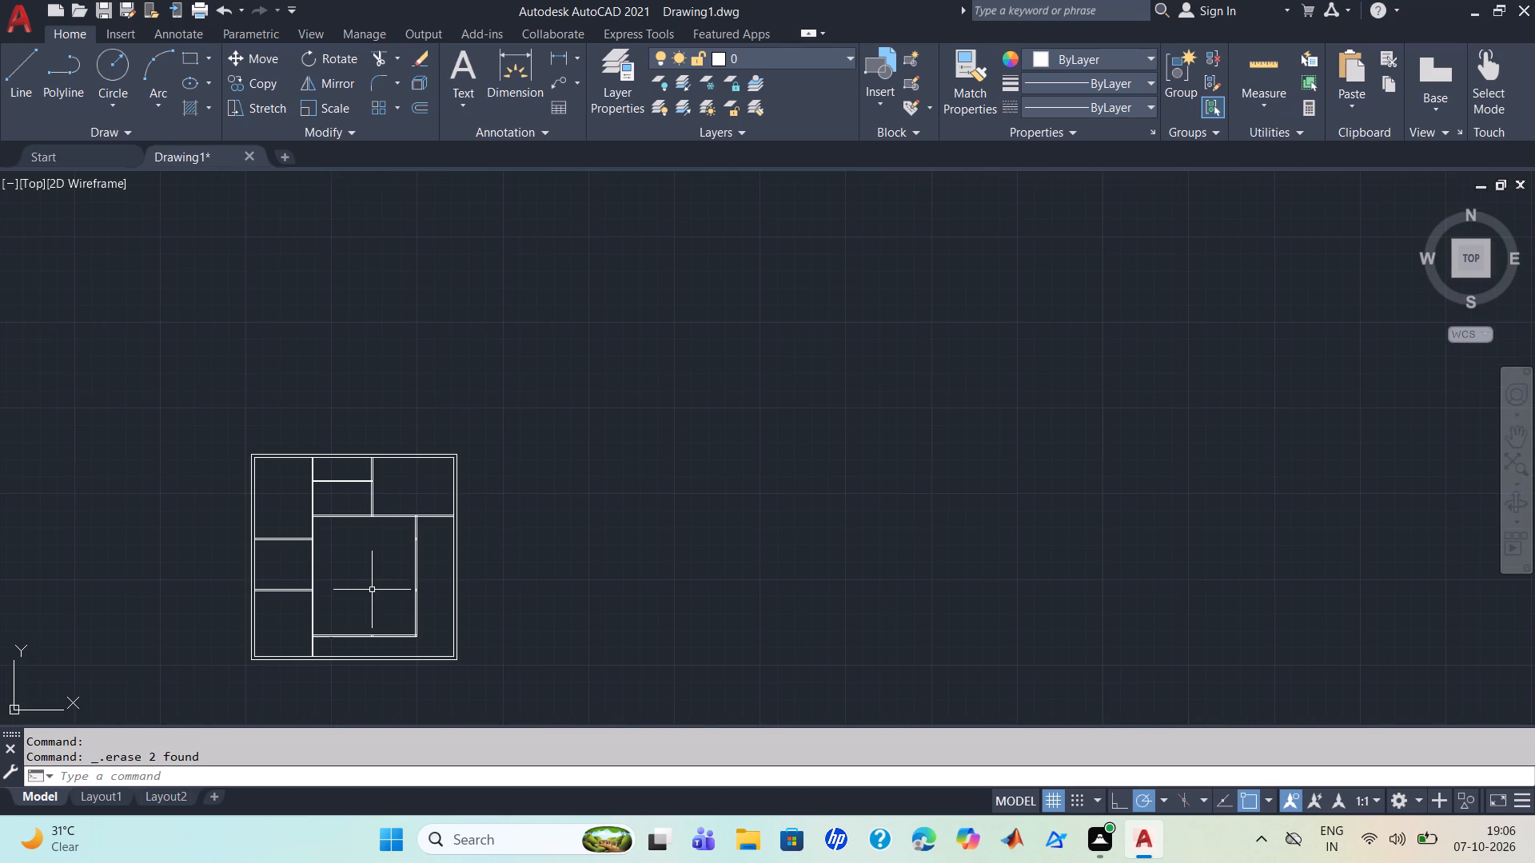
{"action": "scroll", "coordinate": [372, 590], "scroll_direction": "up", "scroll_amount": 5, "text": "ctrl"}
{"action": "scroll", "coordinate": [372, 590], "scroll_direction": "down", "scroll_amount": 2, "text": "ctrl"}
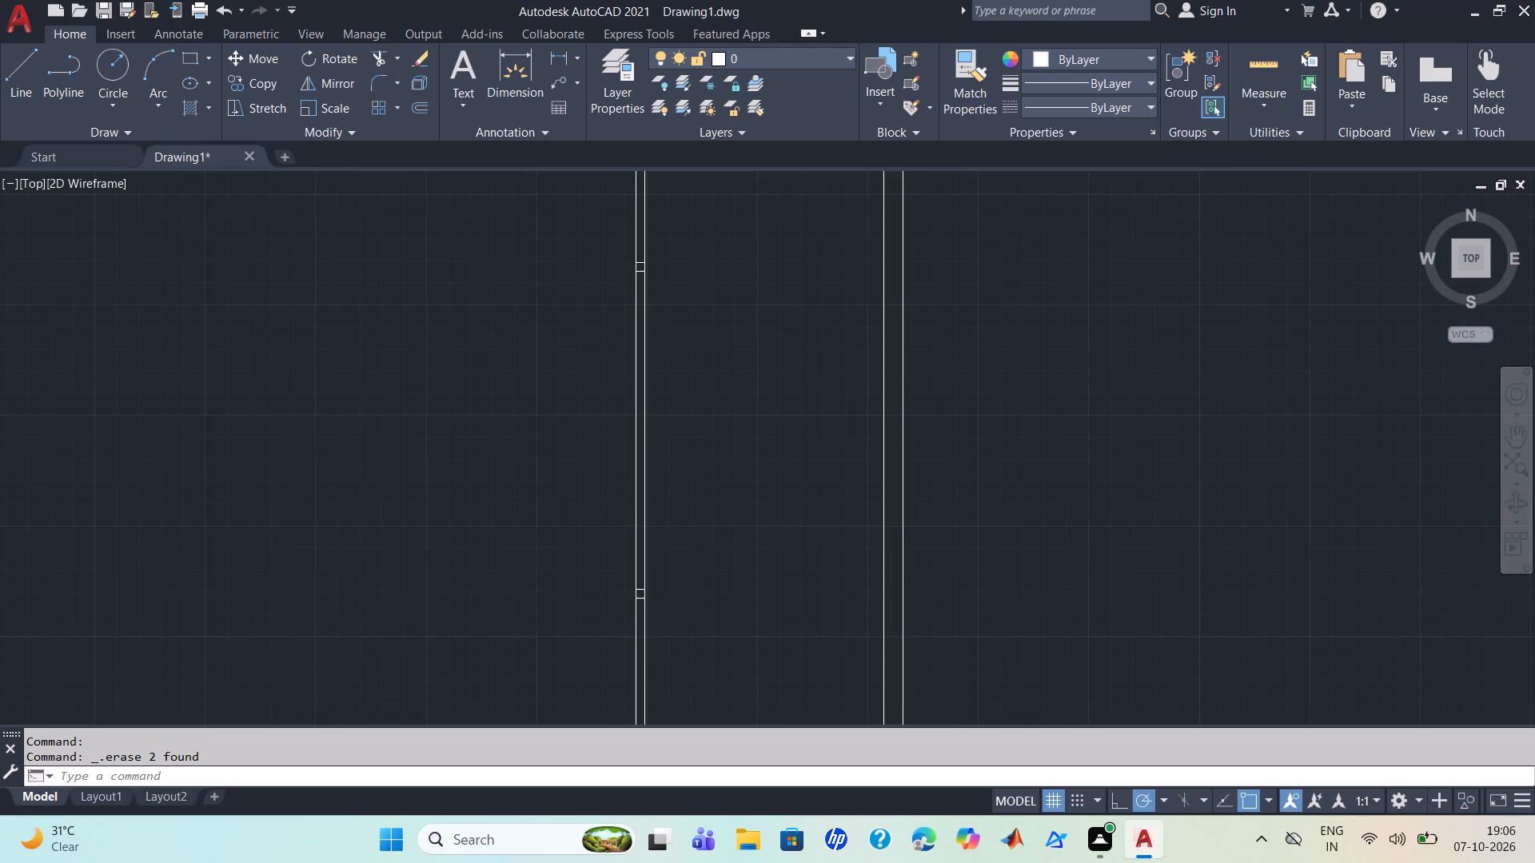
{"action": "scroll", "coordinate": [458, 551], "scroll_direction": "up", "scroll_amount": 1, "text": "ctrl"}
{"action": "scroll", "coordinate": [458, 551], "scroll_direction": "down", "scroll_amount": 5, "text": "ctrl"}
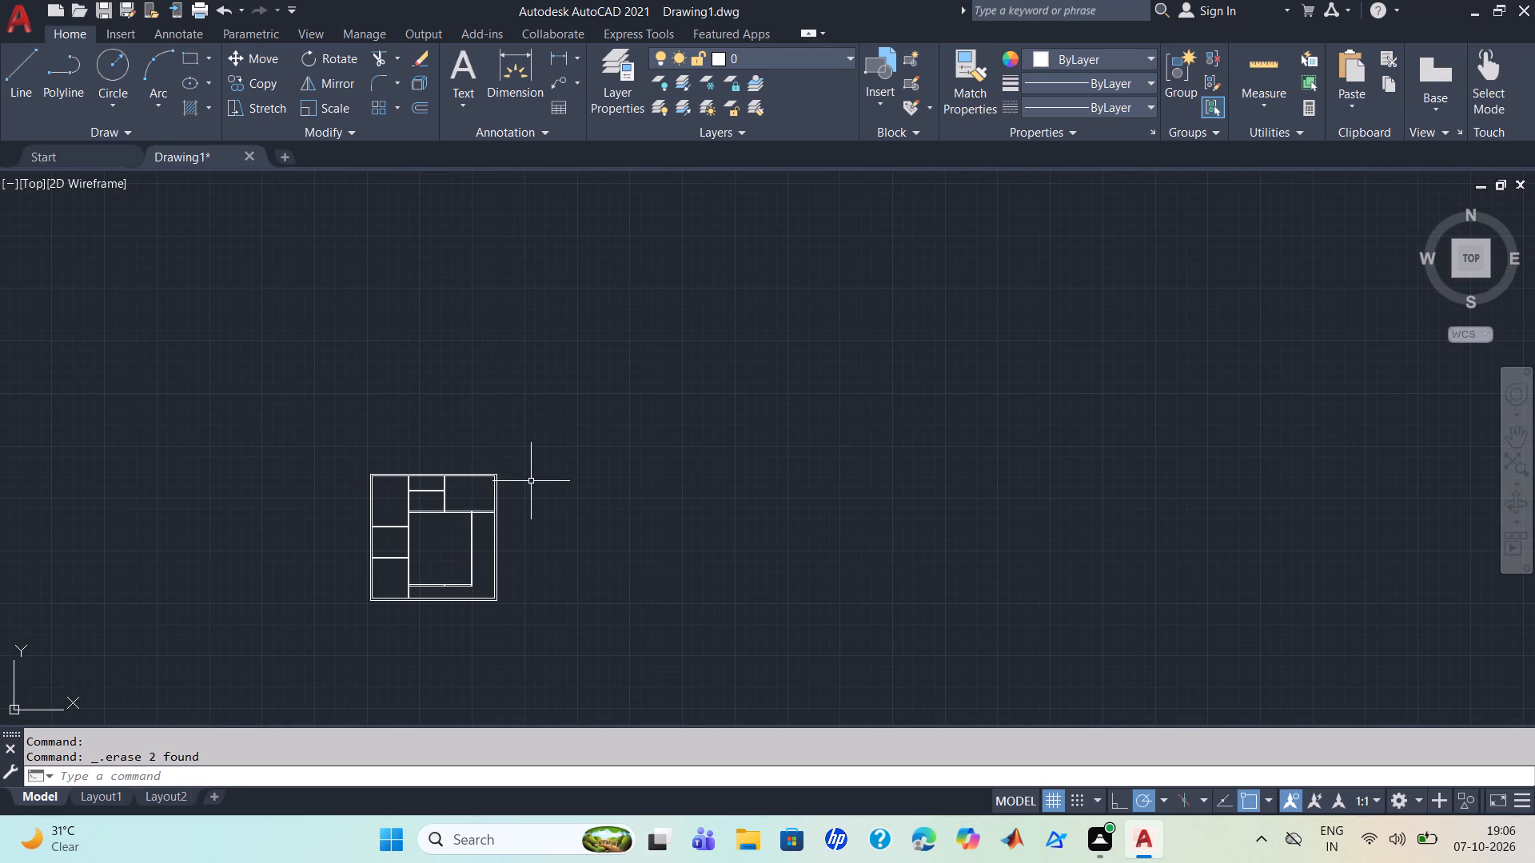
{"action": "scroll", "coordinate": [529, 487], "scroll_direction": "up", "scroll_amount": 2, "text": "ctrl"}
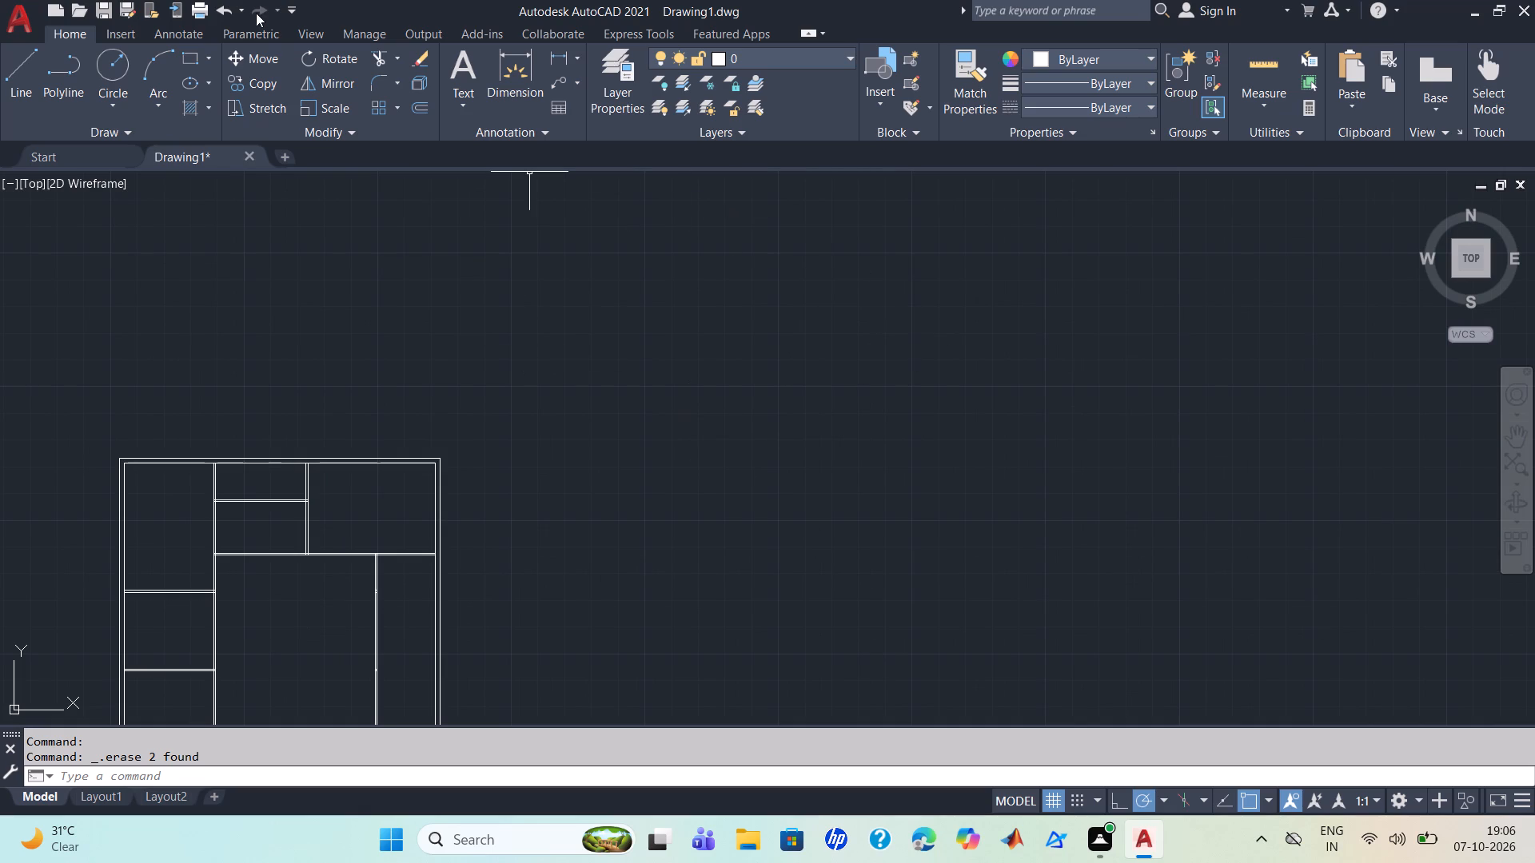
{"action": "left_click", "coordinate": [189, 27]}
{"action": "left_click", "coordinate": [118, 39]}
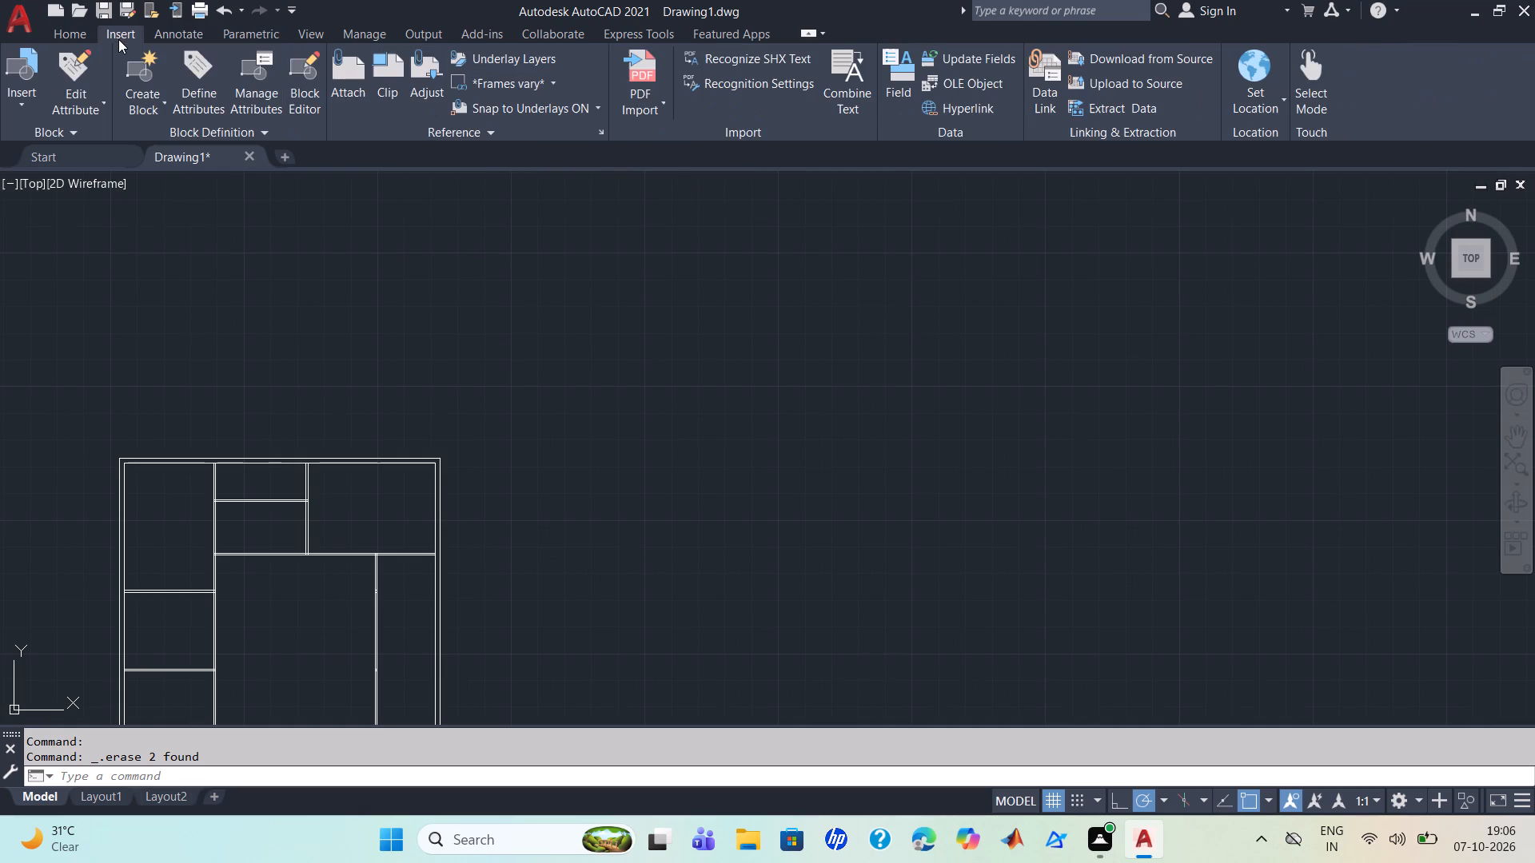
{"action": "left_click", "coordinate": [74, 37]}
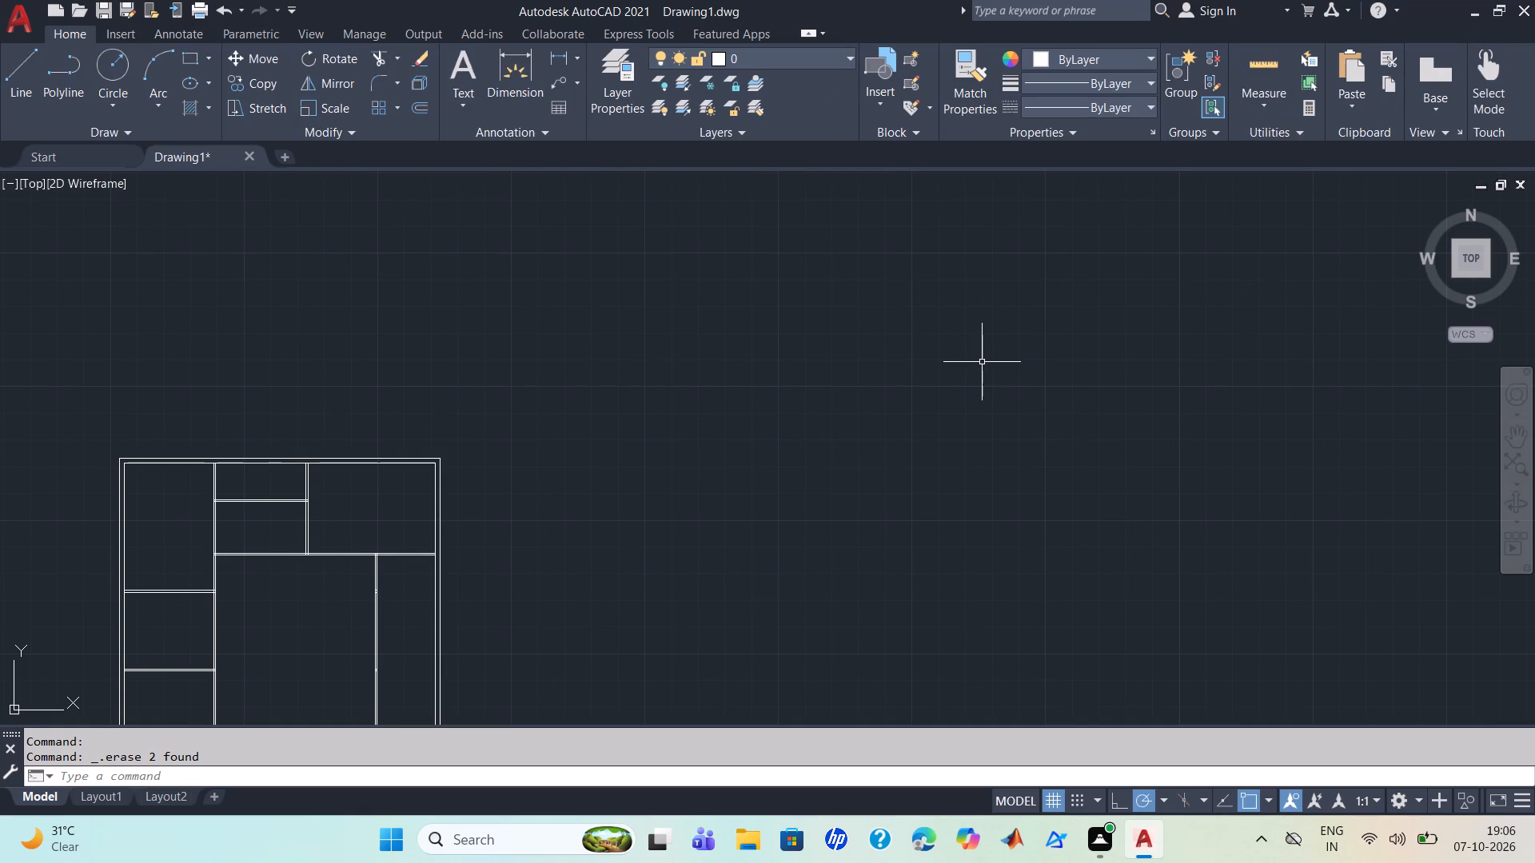
Save the drawing to the Desktop under the file name 2bhk as an AutoCAD 2018 Drawing (*.dwg).
{"action": "key", "text": "ctrl+s"}
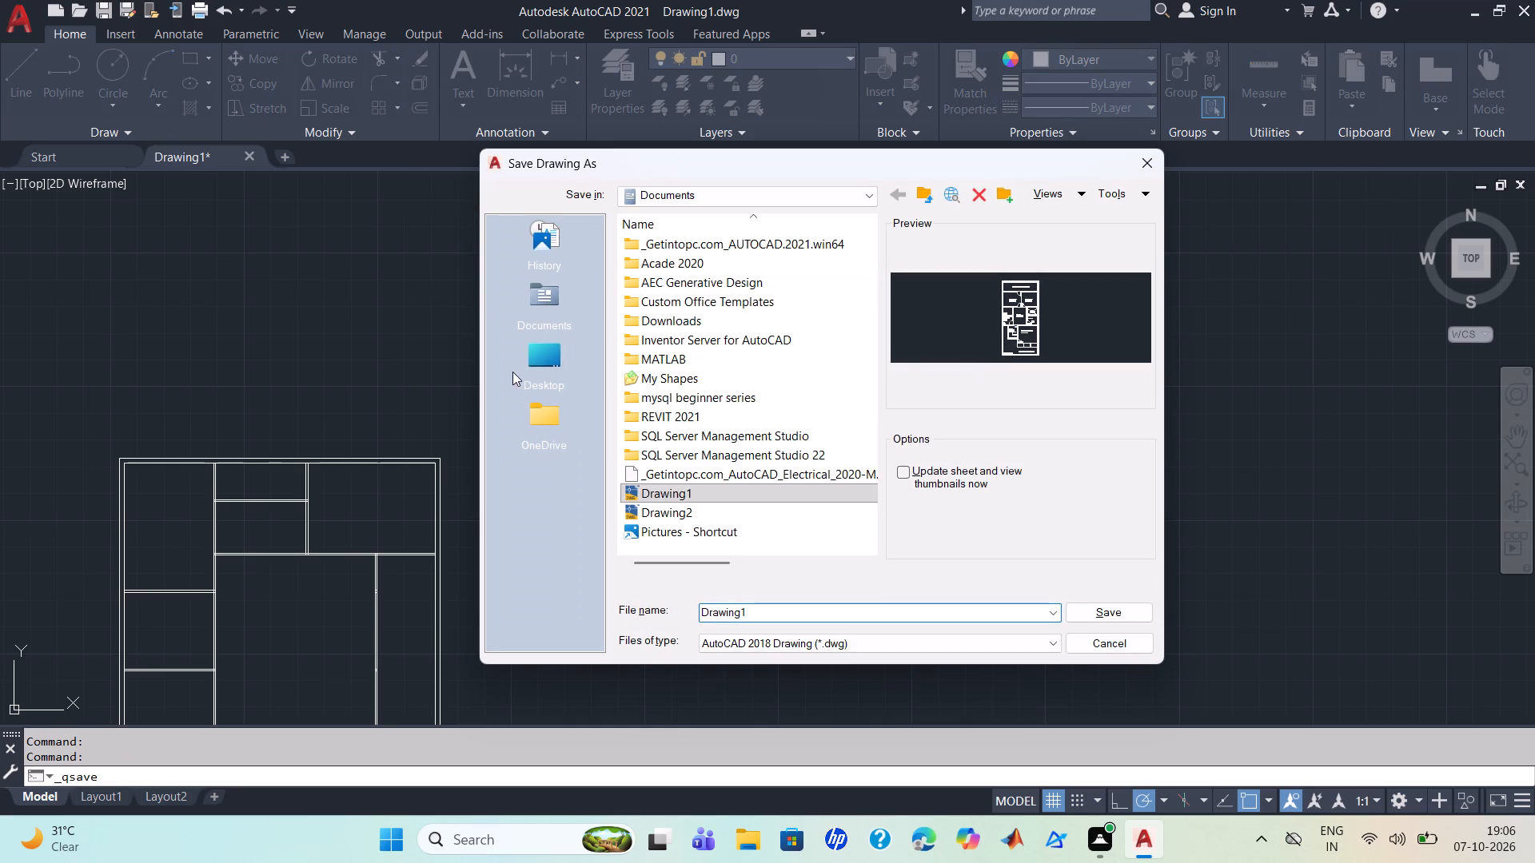
{"action": "left_click", "coordinate": [546, 364]}
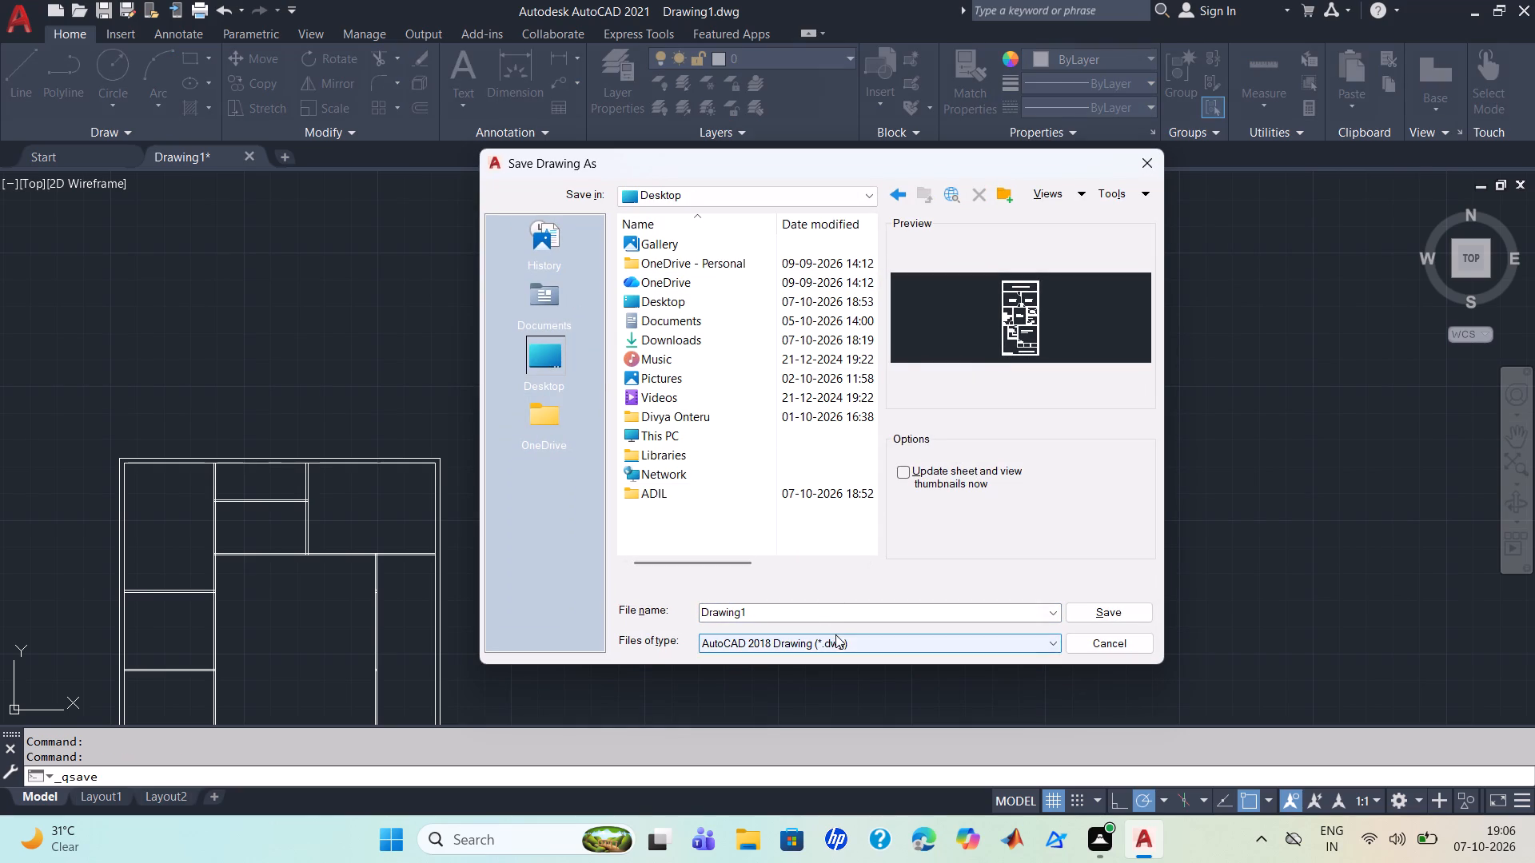
{"action": "left_click_drag", "start_coordinate": [838, 613], "coordinate": [751, 619]}
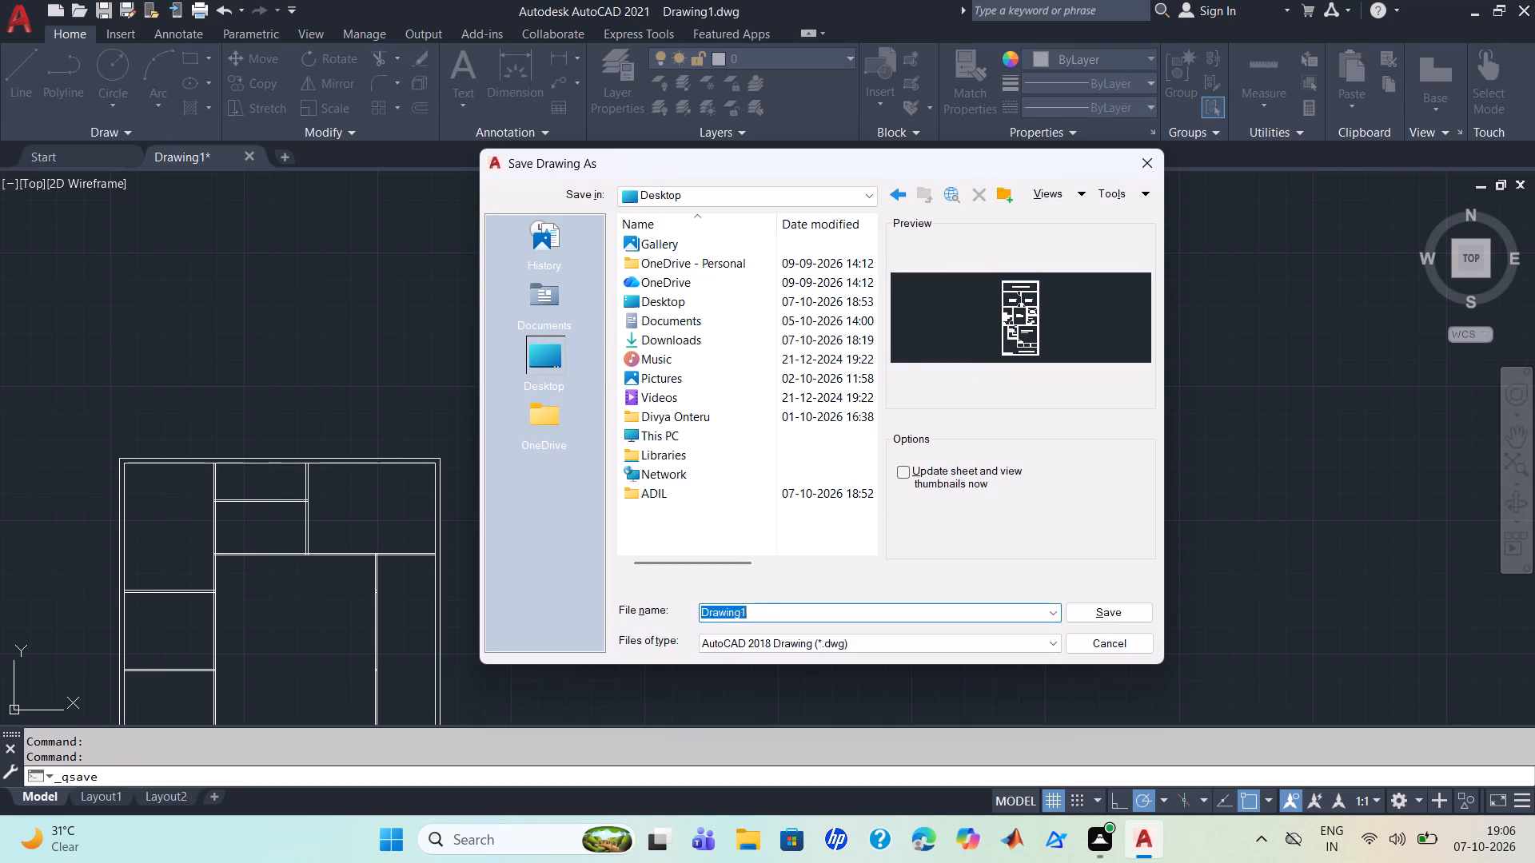
{"action": "key", "text": "2"}
{"action": "type", "text": "bhk"}
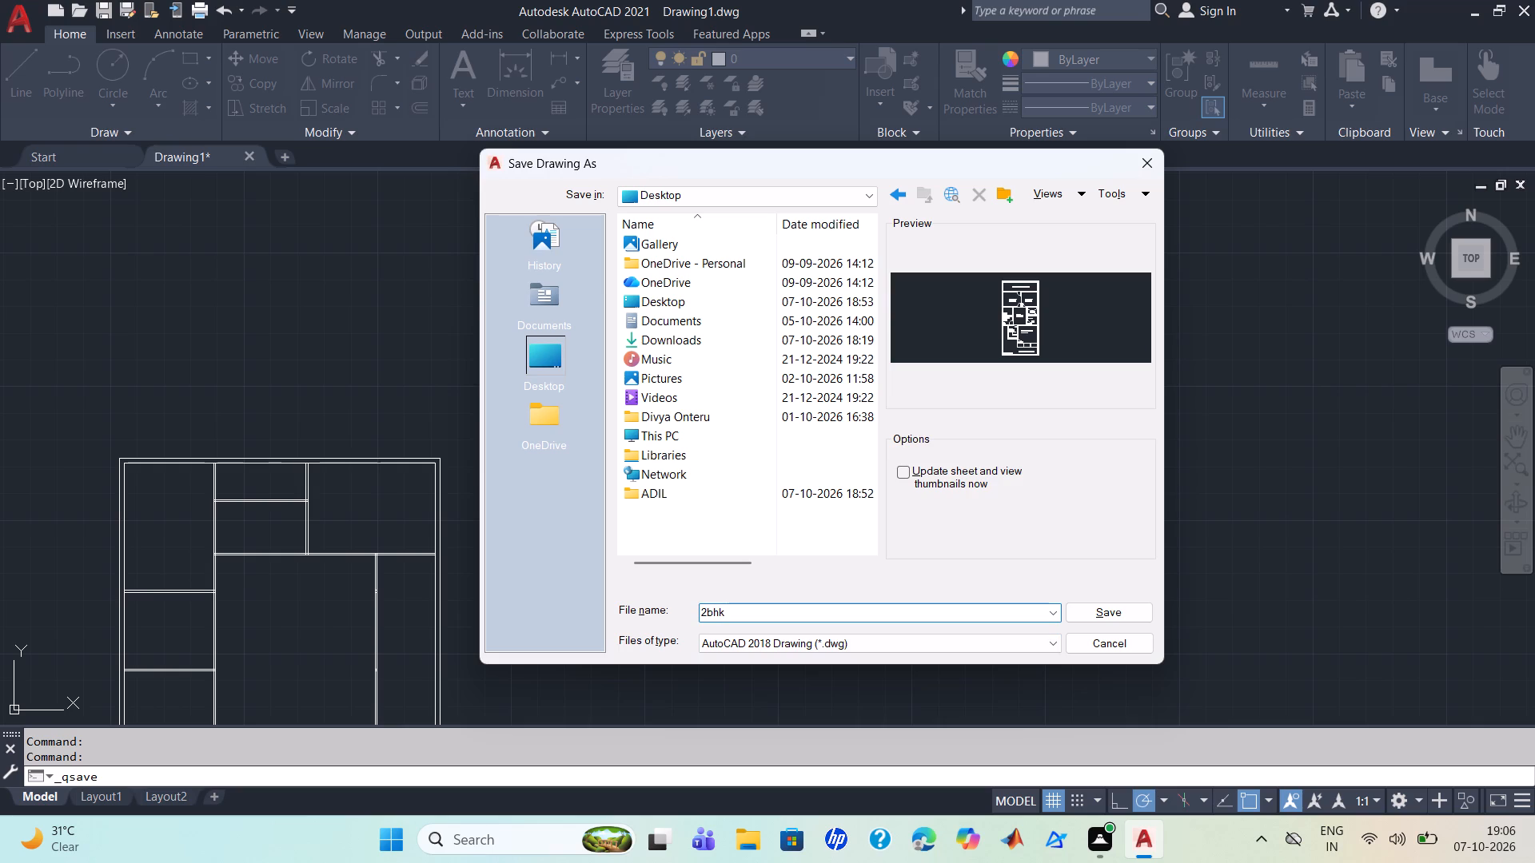
{"action": "left_click", "coordinate": [1116, 611]}
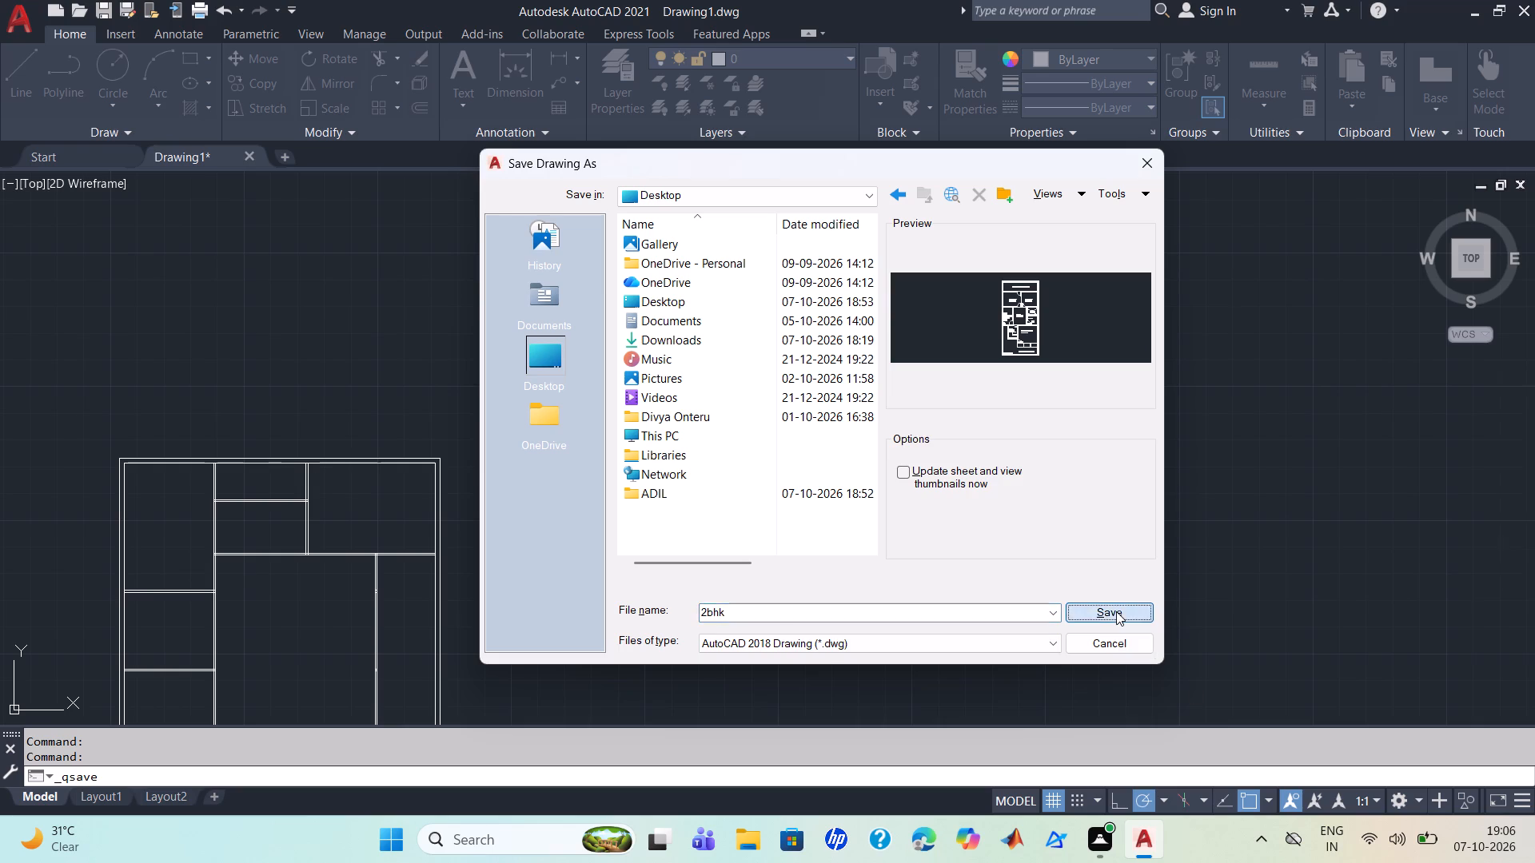
Close the AutoCAD application.
{"action": "left_click", "coordinate": [1518, 10]}
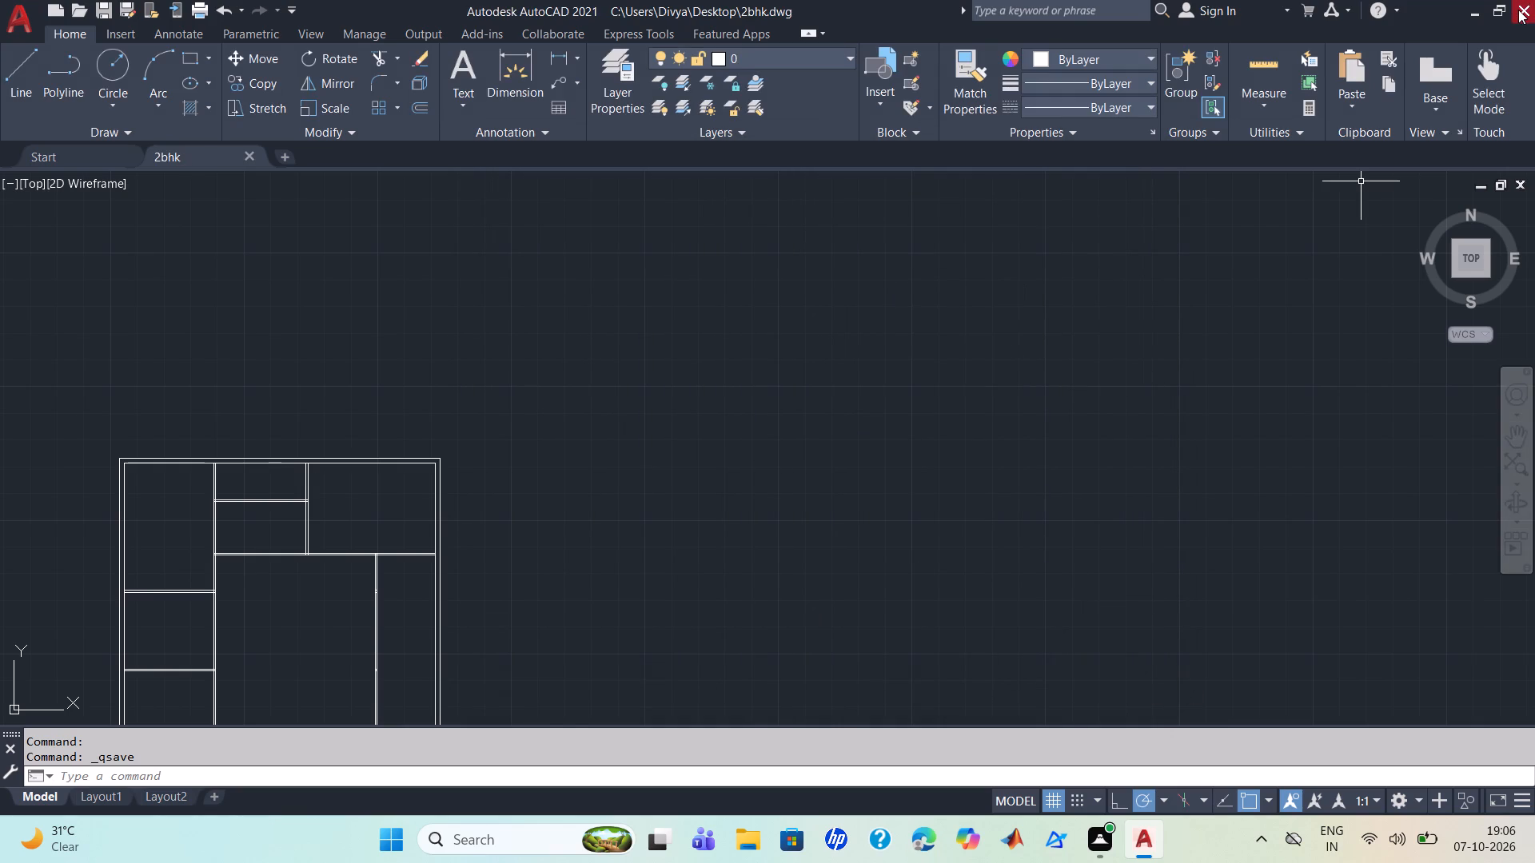
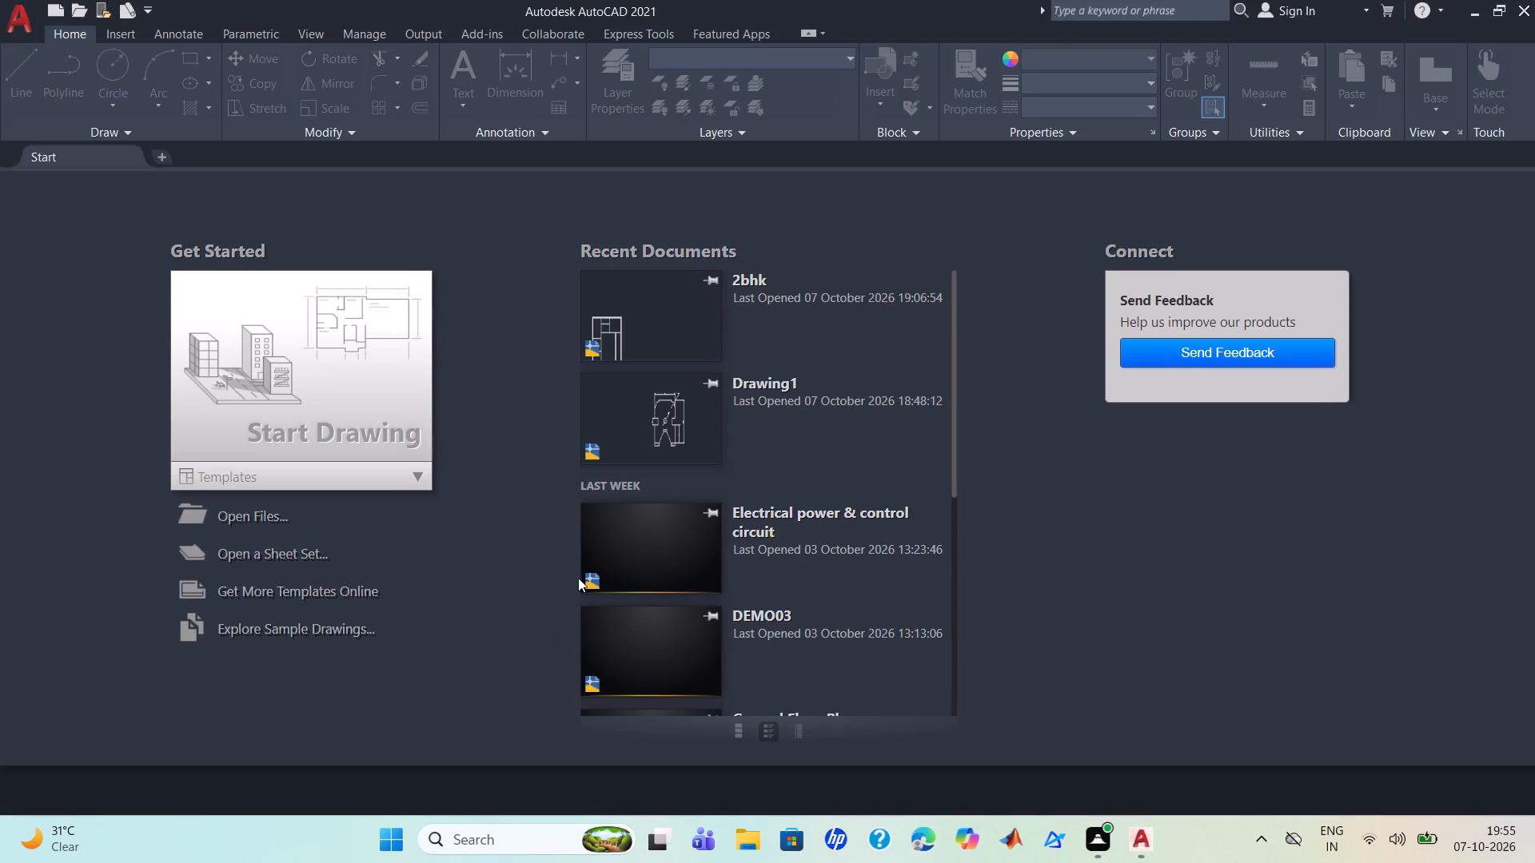
Open the 2bhk drawing from the recent documents.
{"action": "left_click", "coordinate": [622, 324]}
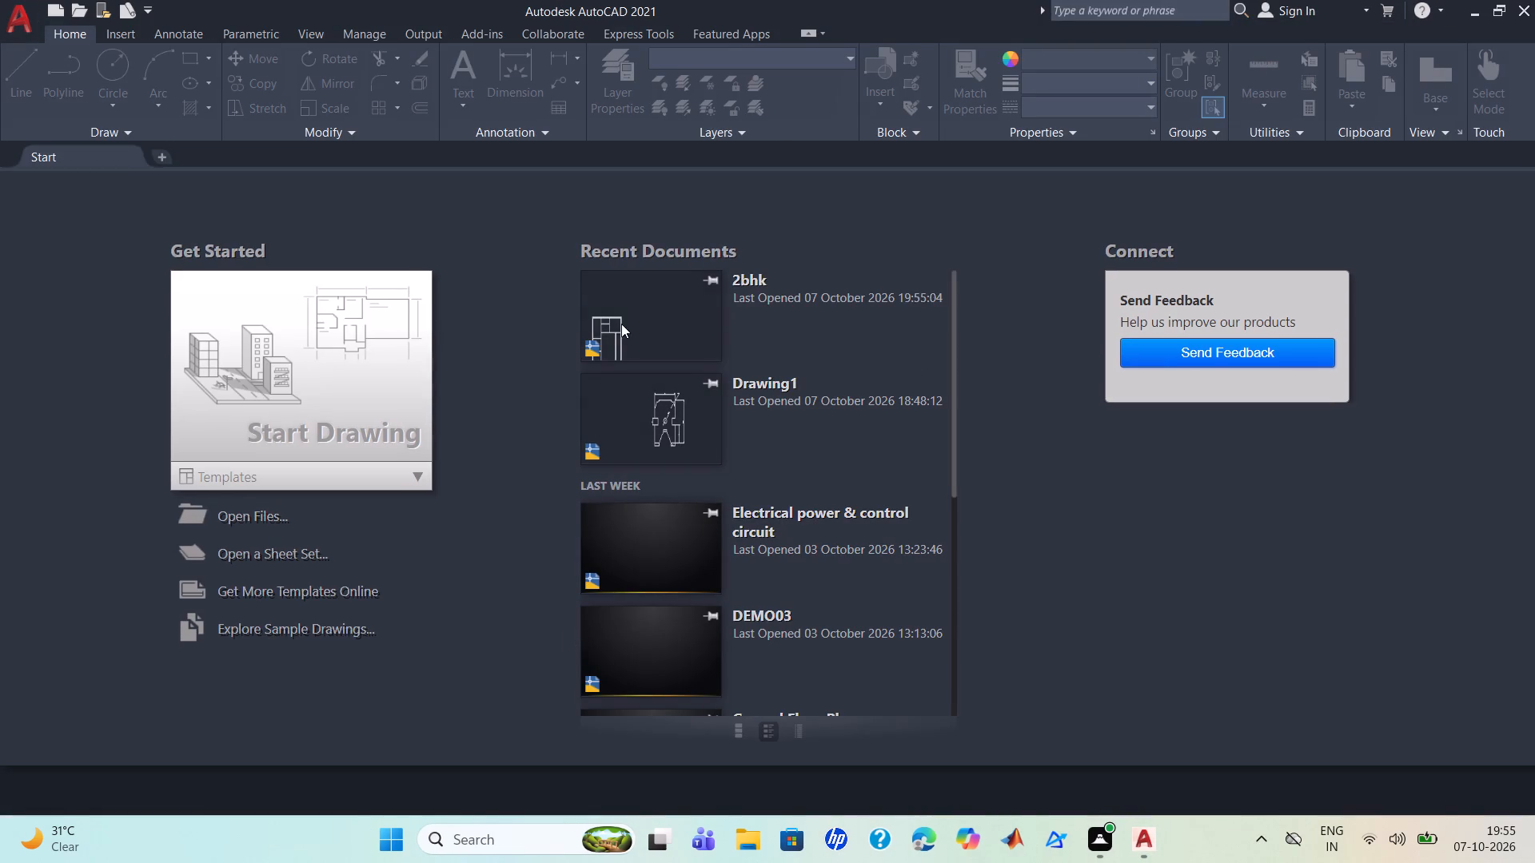
Examine the reopened floor plan's outer walls and room partitions.
{"action": "middle_click_drag", "start_coordinate": [600, 431], "coordinate": [600, 430]}
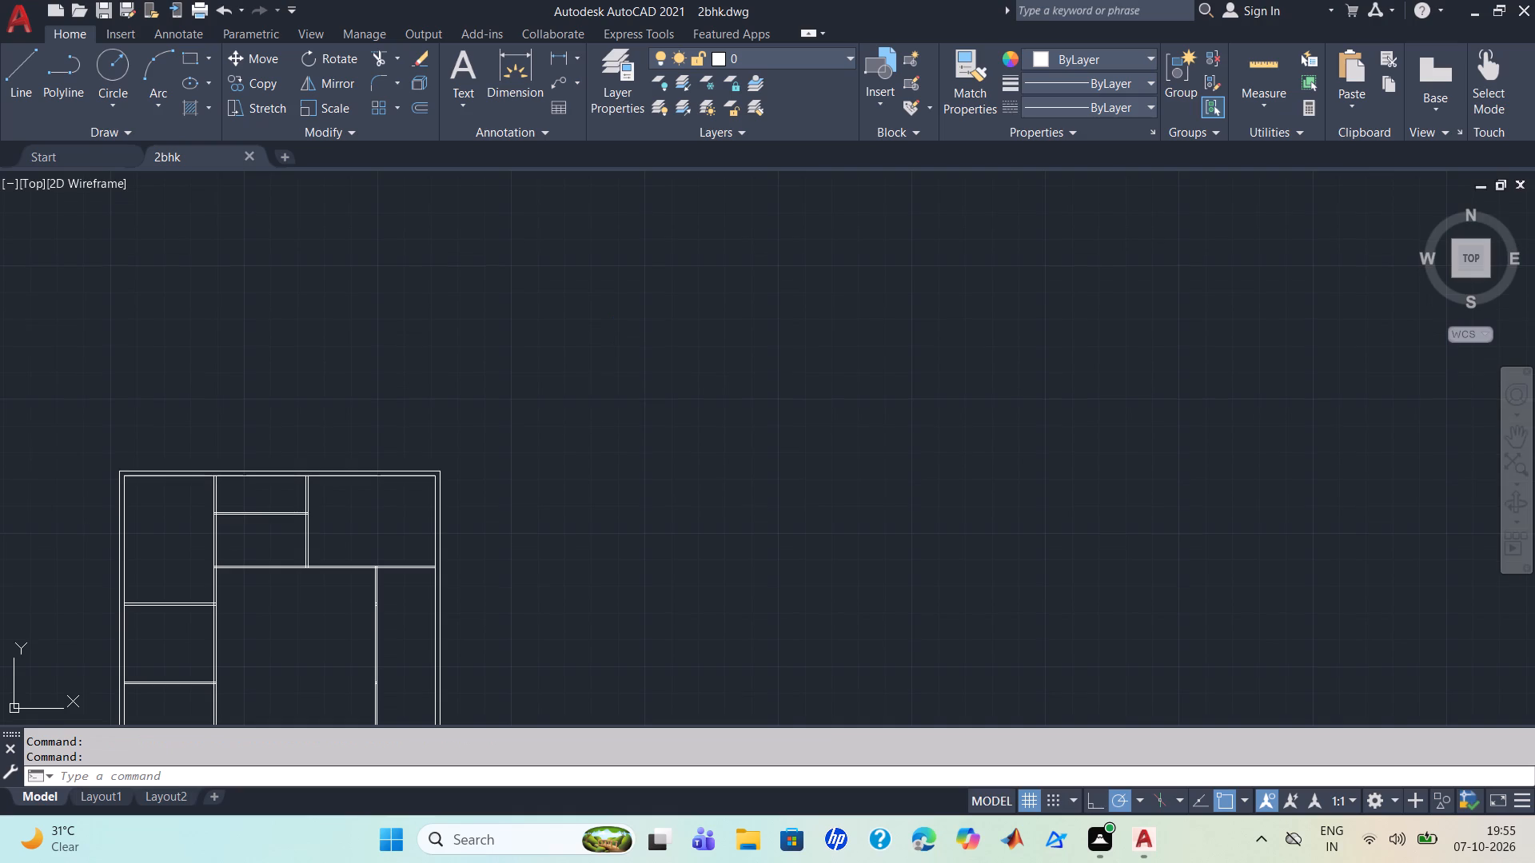
{"action": "middle_click_drag", "start_coordinate": [600, 430], "coordinate": [683, 288]}
{"action": "middle_click_drag", "start_coordinate": [681, 321], "coordinate": [696, 312]}
{"action": "scroll", "coordinate": [681, 321], "scroll_direction": "down", "scroll_amount": 1}
{"action": "scroll", "coordinate": [696, 312], "scroll_direction": "up", "scroll_amount": 1}
{"action": "middle_click_drag", "start_coordinate": [680, 340], "coordinate": [687, 334]}
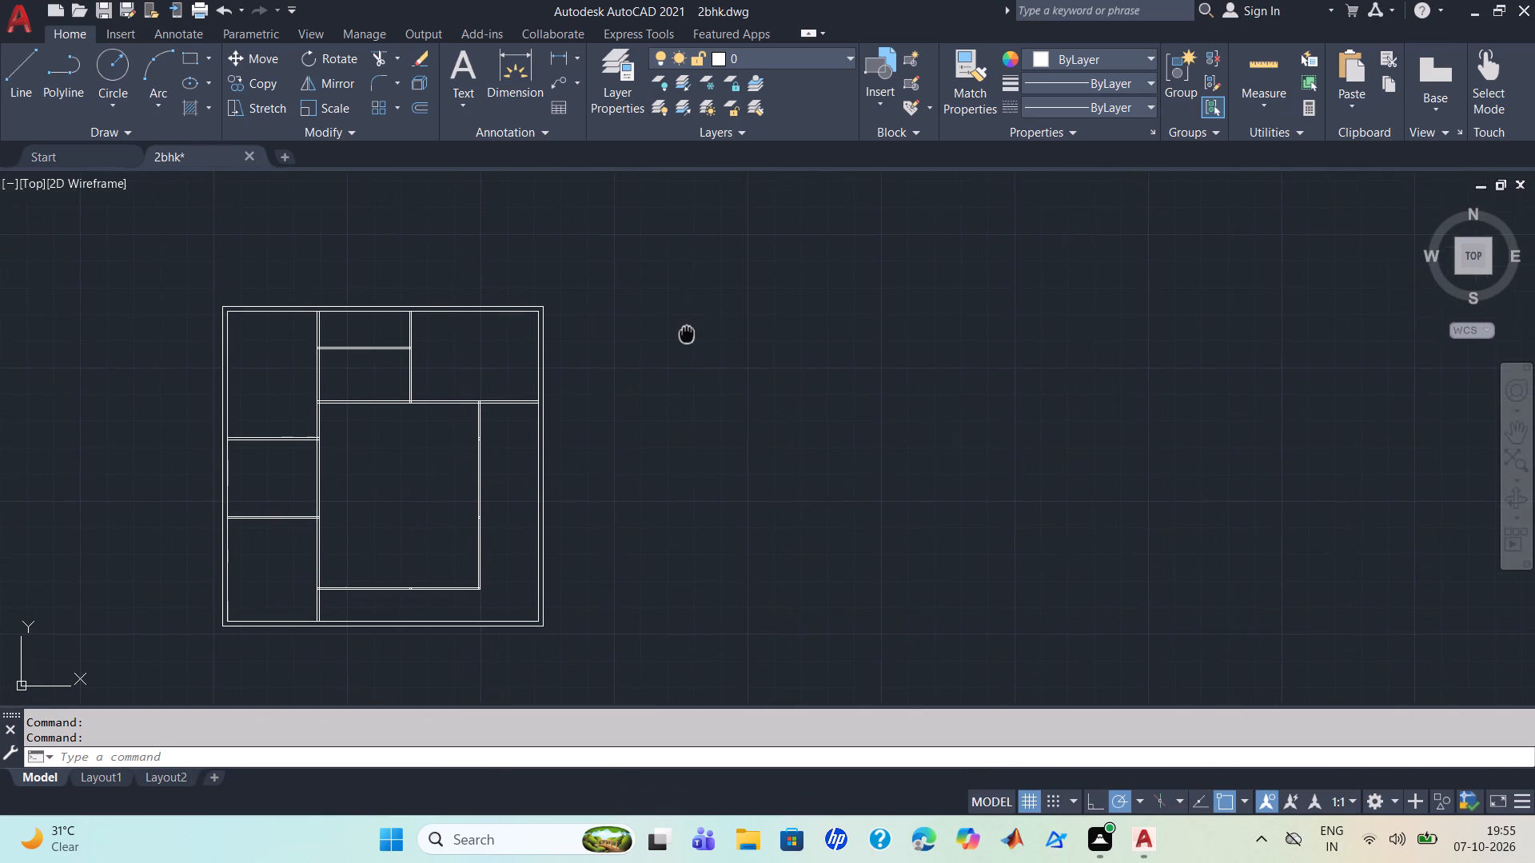
{"action": "middle_click_drag", "start_coordinate": [687, 334], "coordinate": [696, 330]}
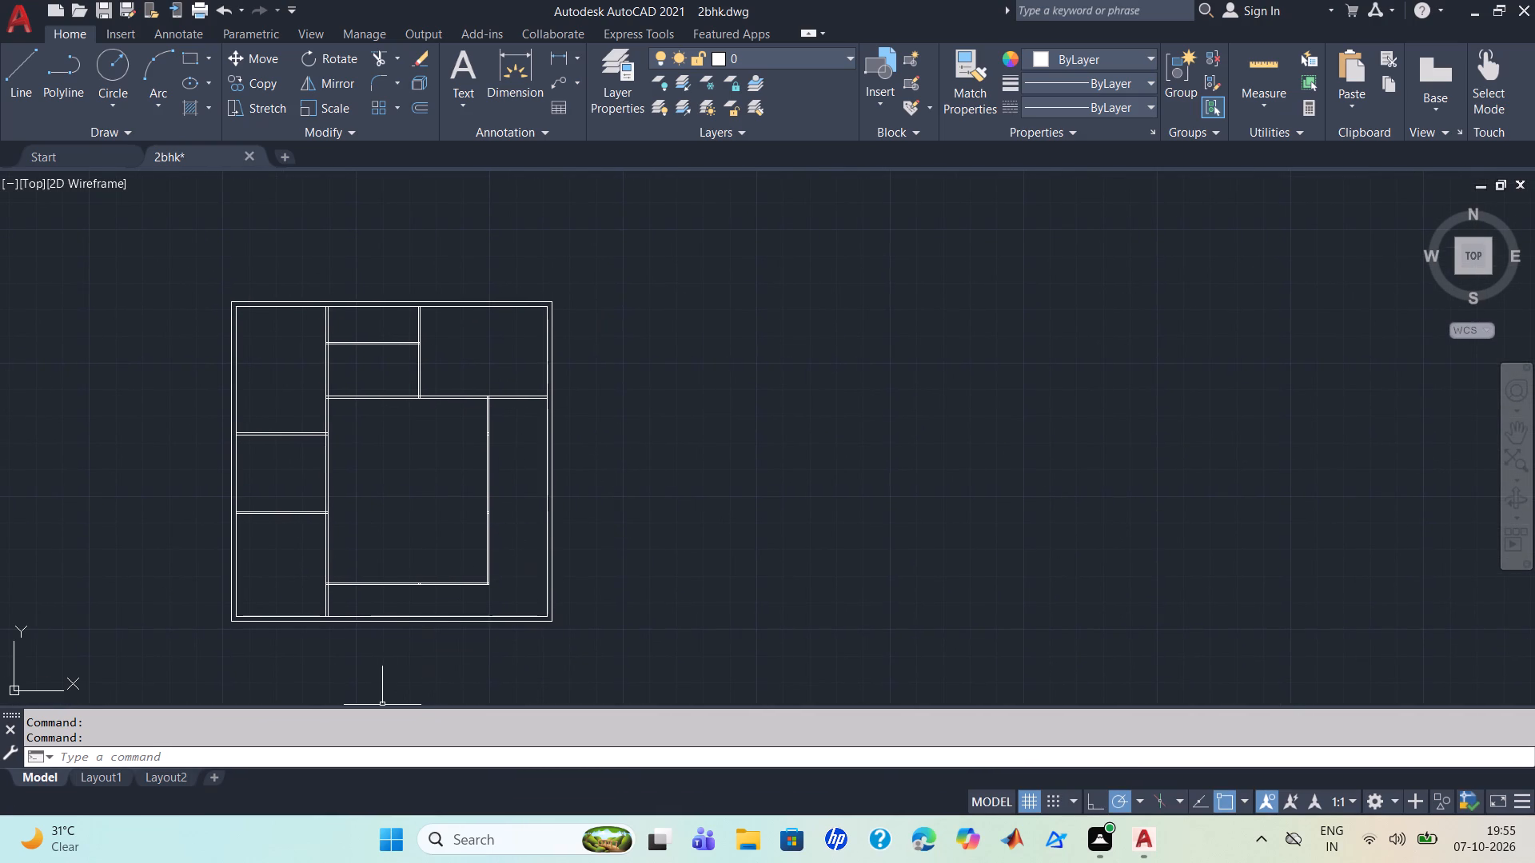
{"action": "left_click", "coordinate": [305, 756]}
{"action": "scroll", "coordinate": [403, 509], "scroll_direction": "up", "scroll_amount": 2}
{"action": "scroll", "coordinate": [403, 508], "scroll_direction": "down", "scroll_amount": 4}
{"action": "scroll", "coordinate": [403, 508], "scroll_direction": "up", "scroll_amount": 2}
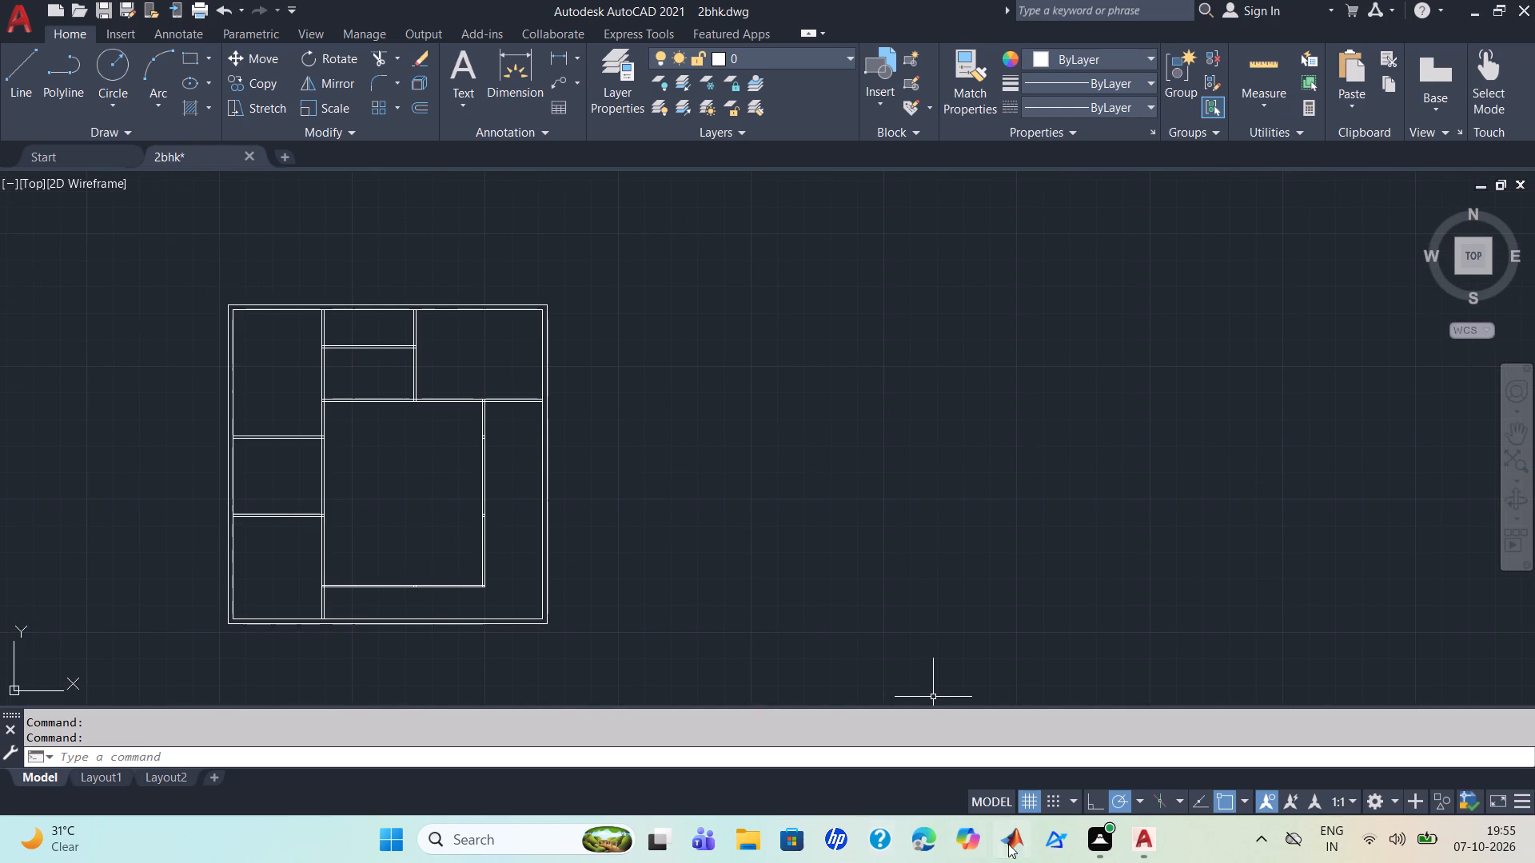
{"action": "scroll", "coordinate": [386, 528], "scroll_direction": "up", "scroll_amount": 1}
{"action": "middle_click_drag", "start_coordinate": [386, 528], "coordinate": [386, 527]}
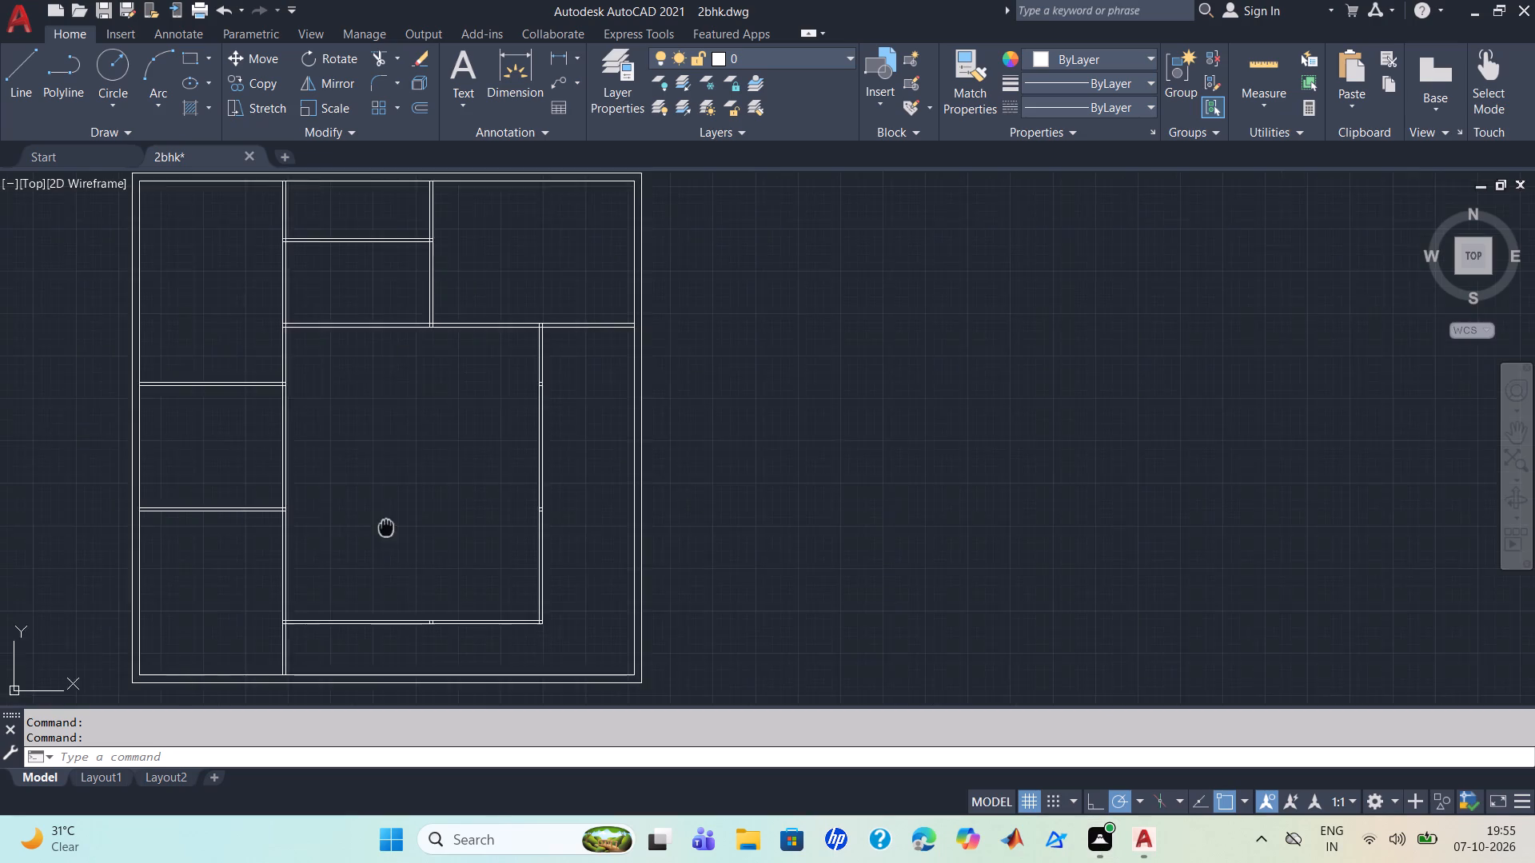
{"action": "middle_click_drag", "start_coordinate": [386, 527], "coordinate": [693, 539]}
{"action": "scroll", "coordinate": [693, 535], "scroll_direction": "down", "scroll_amount": 1}
{"action": "scroll", "coordinate": [693, 535], "scroll_direction": "up", "scroll_amount": 1}
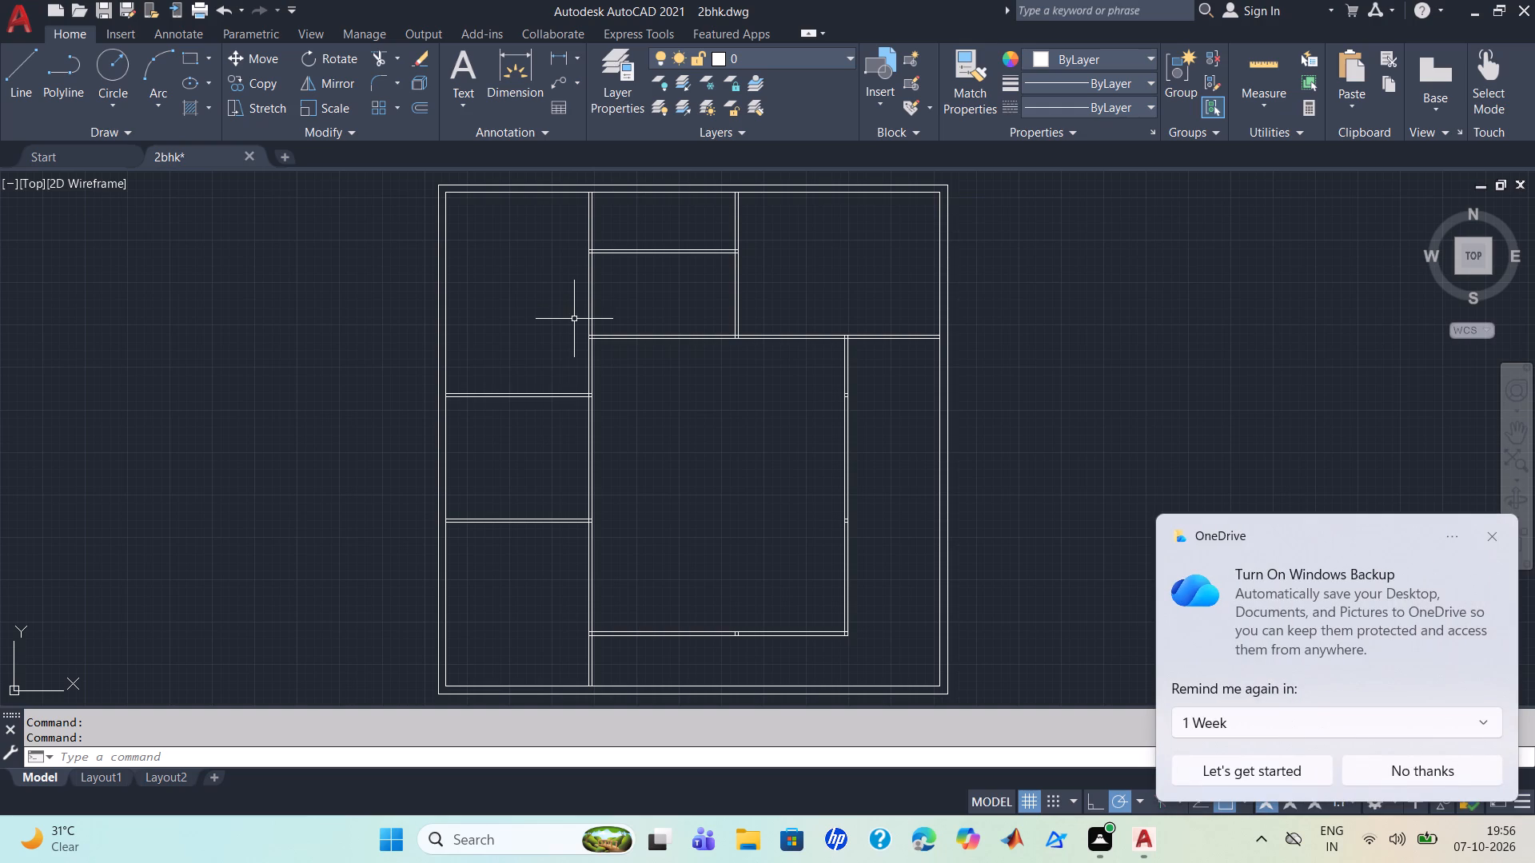
Decline the OneDrive offer to turn on Windows Backup.
{"action": "left_click", "coordinate": [1094, 363]}
{"action": "key", "text": "Escape"}
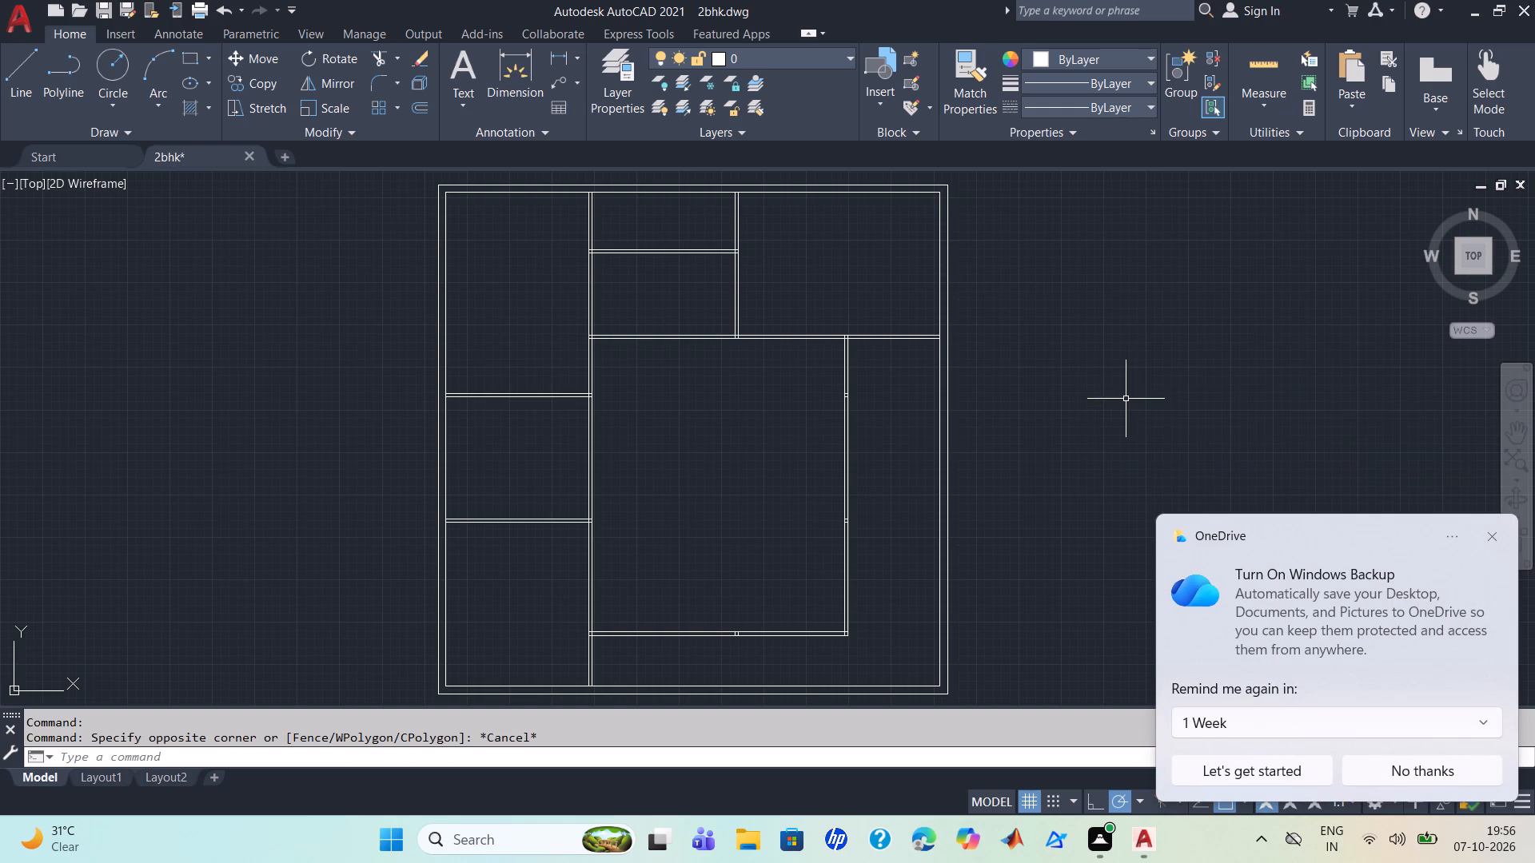
{"action": "left_click", "coordinate": [1447, 785]}
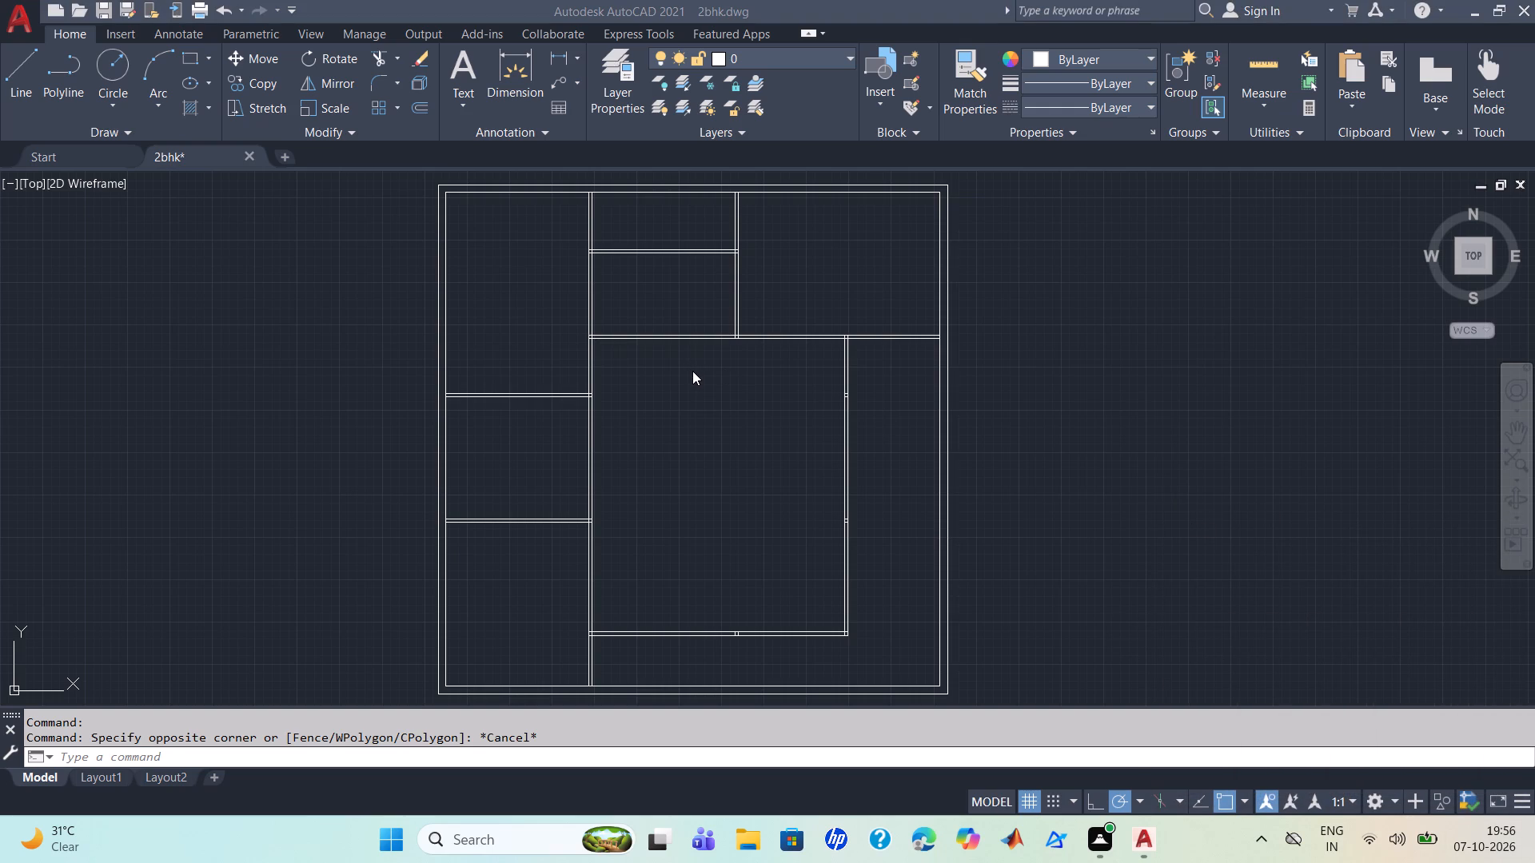
Draw a line down the top-left partition's outer face to just above the upper horizontal partition, continuing about 2'-1" horizontally into the small room.
{"action": "middle_click_drag", "start_coordinate": [536, 242], "coordinate": [559, 308]}
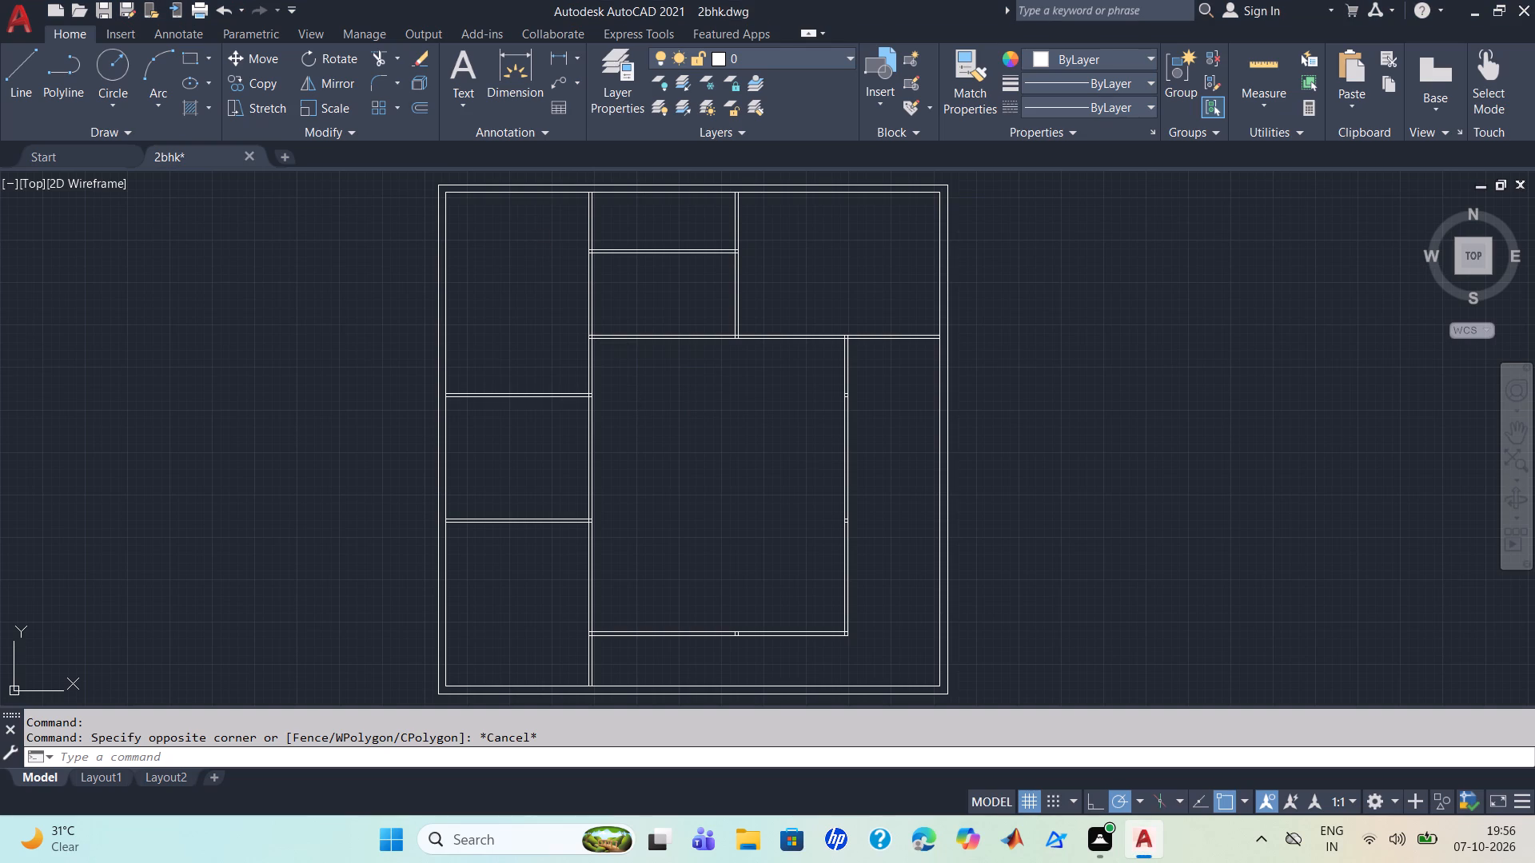
{"action": "middle_click_drag", "start_coordinate": [559, 308], "coordinate": [561, 324]}
{"action": "middle_click_drag", "start_coordinate": [552, 307], "coordinate": [584, 426]}
{"action": "scroll", "coordinate": [587, 356], "scroll_direction": "up", "scroll_amount": 5}
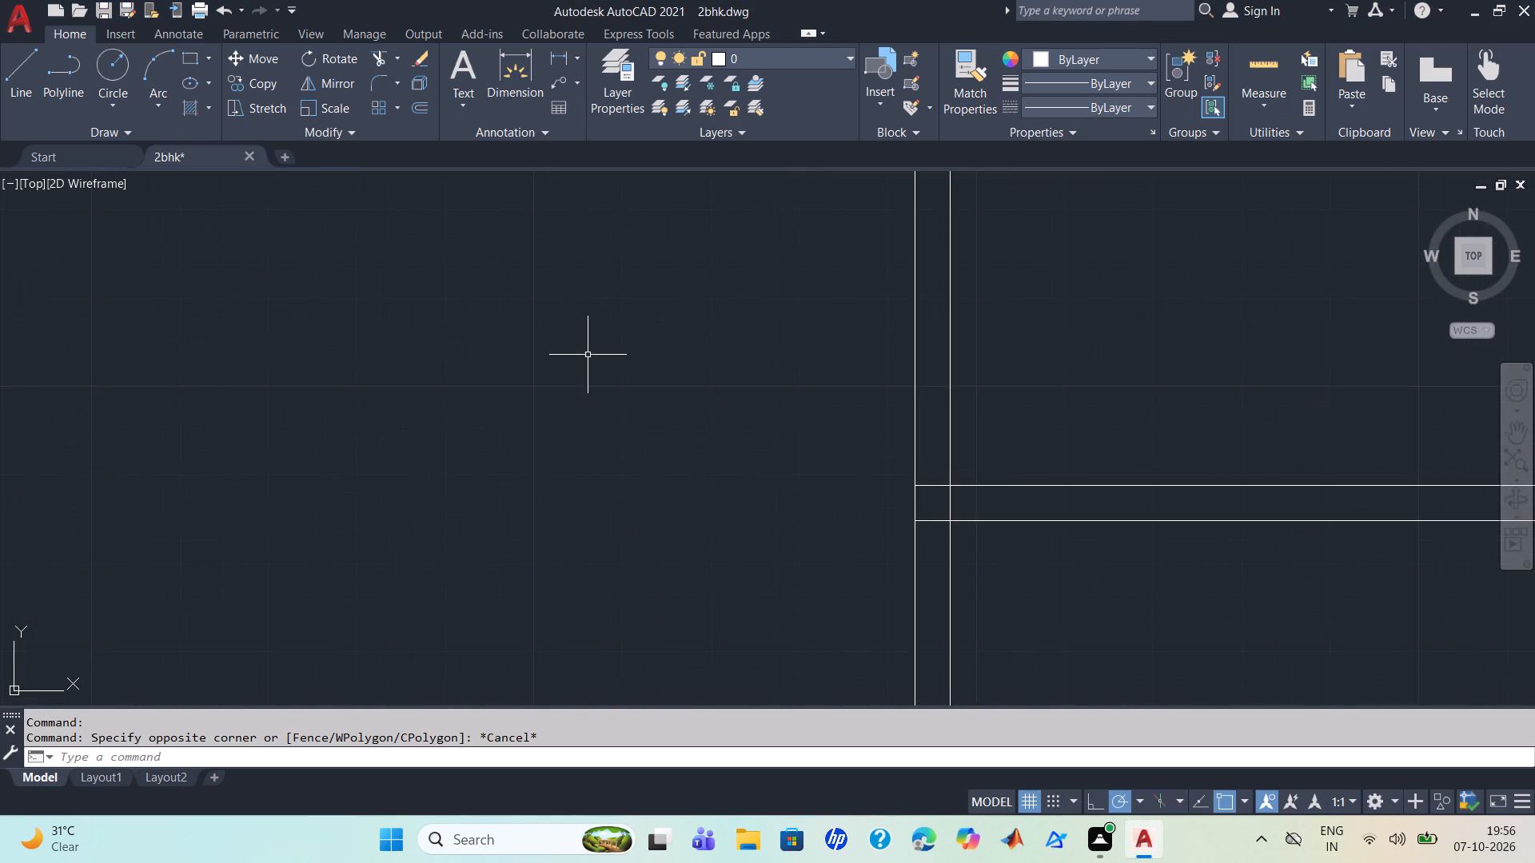
{"action": "scroll", "coordinate": [590, 356], "scroll_direction": "down", "scroll_amount": 3}
{"action": "scroll", "coordinate": [635, 362], "scroll_direction": "up", "scroll_amount": 2}
{"action": "scroll", "coordinate": [635, 362], "scroll_direction": "down", "scroll_amount": 2}
{"action": "scroll", "coordinate": [635, 362], "scroll_direction": "up", "scroll_amount": 1}
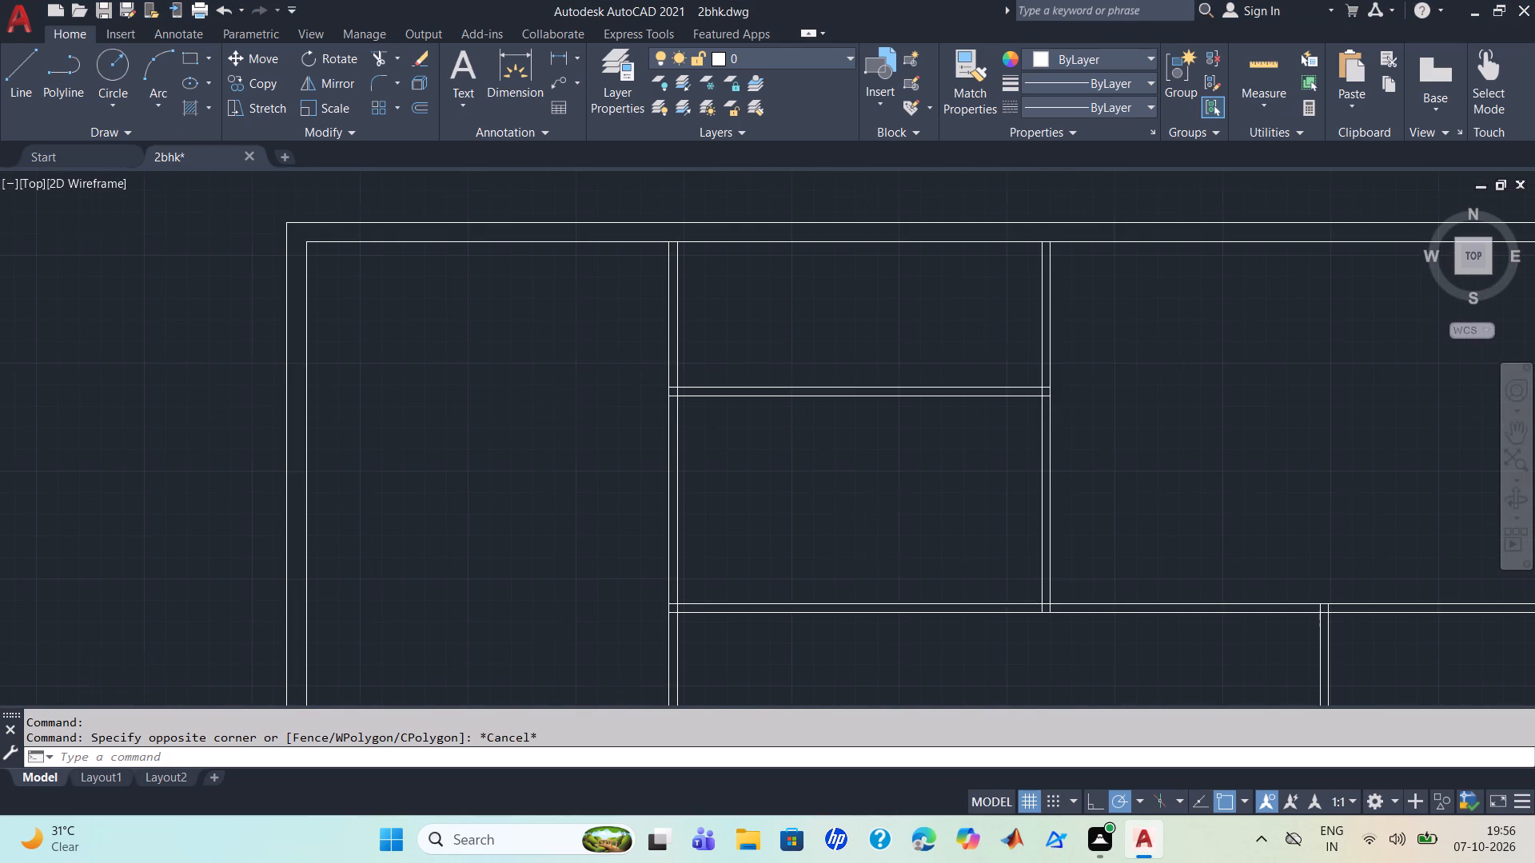
{"action": "scroll", "coordinate": [635, 362], "scroll_direction": "up", "scroll_amount": 1}
{"action": "middle_click_drag", "start_coordinate": [637, 364], "coordinate": [572, 550]}
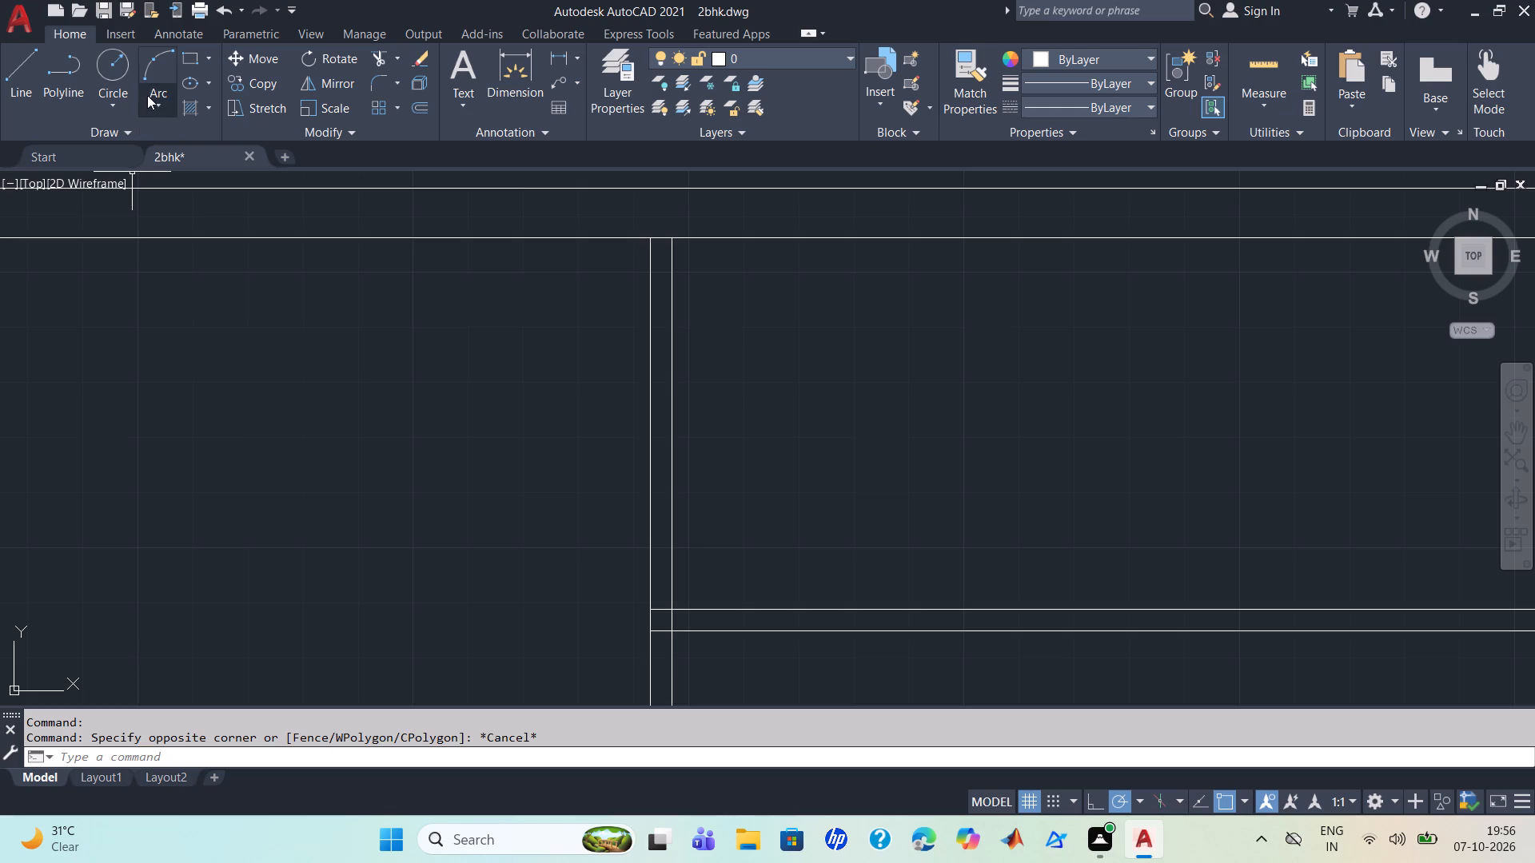
{"action": "left_click", "coordinate": [5, 82]}
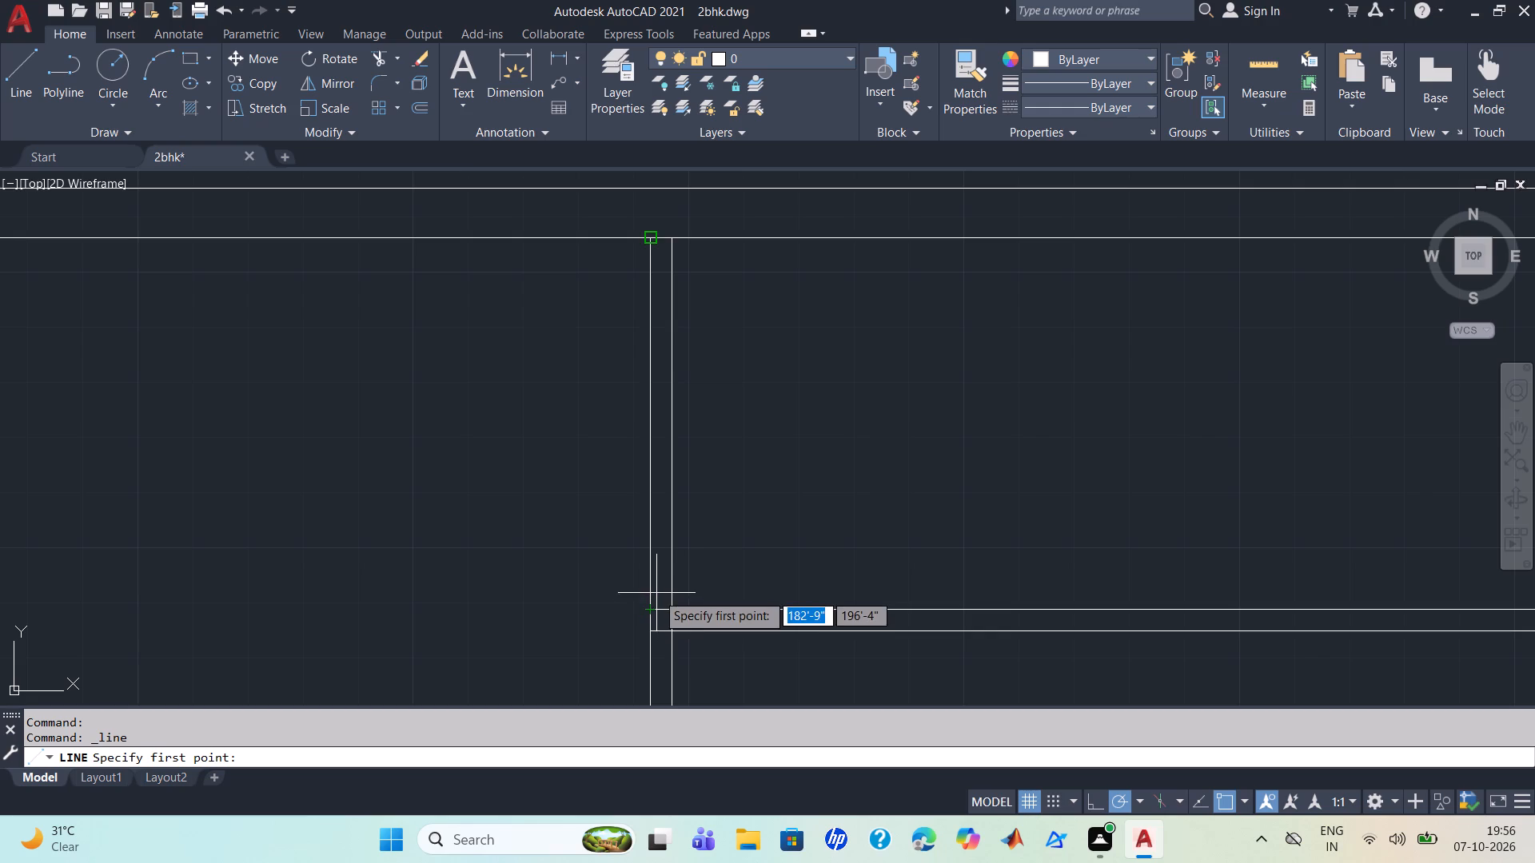
{"action": "left_click", "coordinate": [651, 589]}
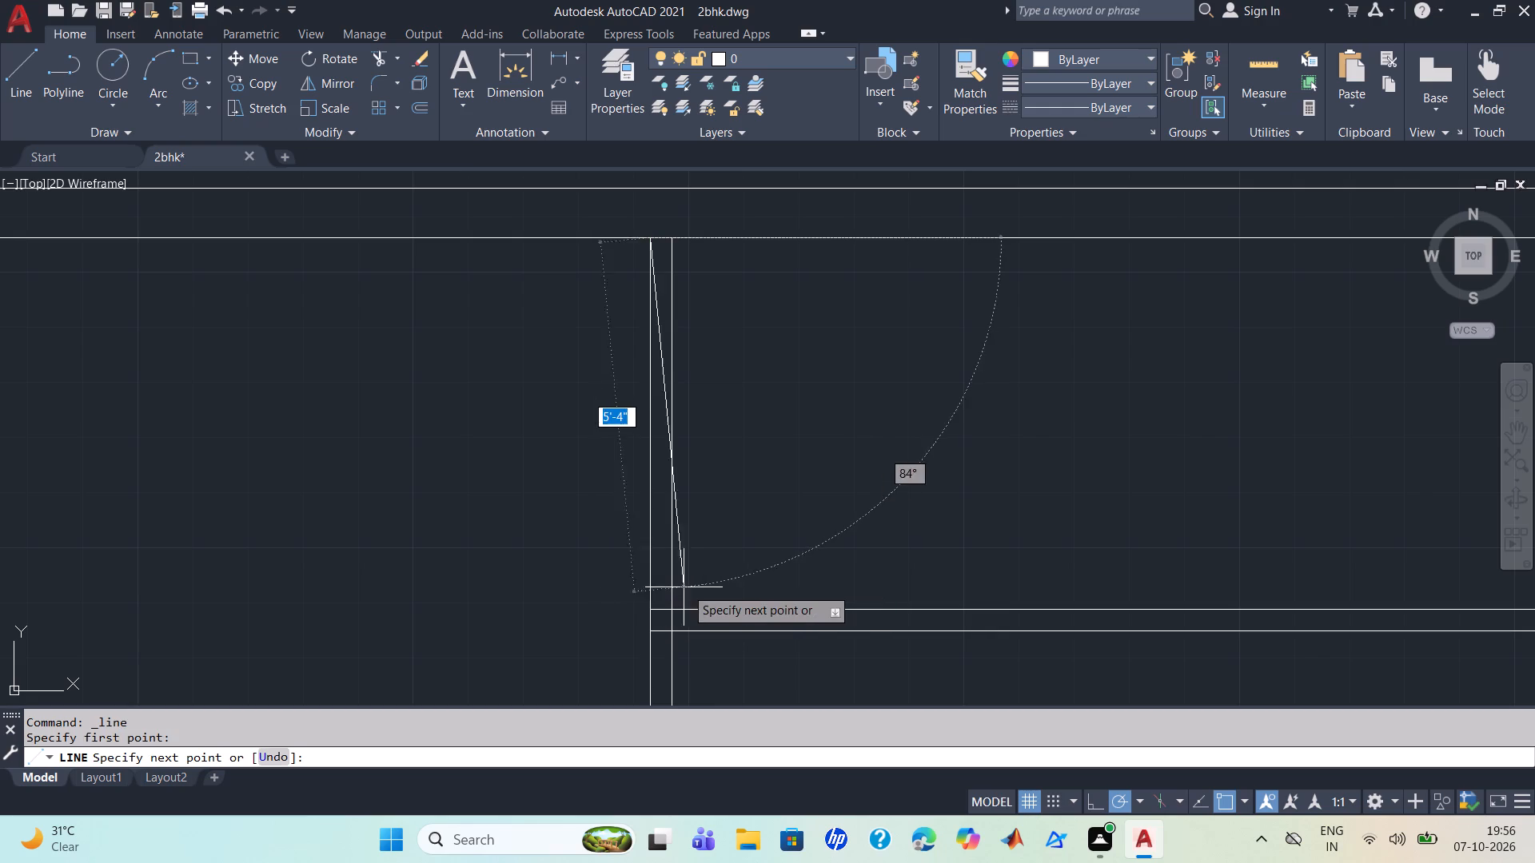
{"action": "double_click", "coordinate": [650, 582]}
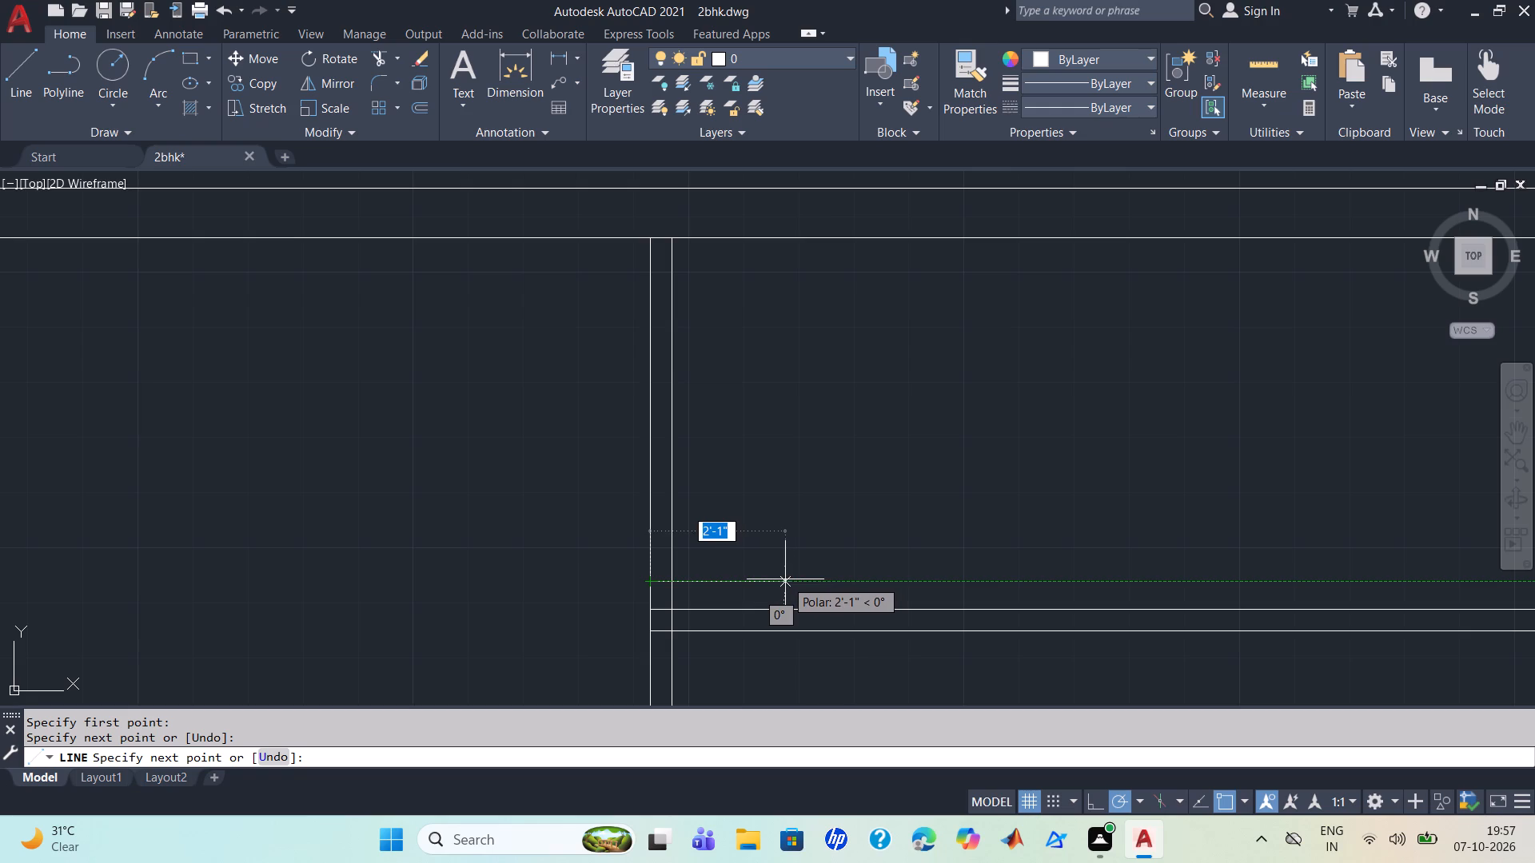
{"action": "double_click", "coordinate": [783, 579]}
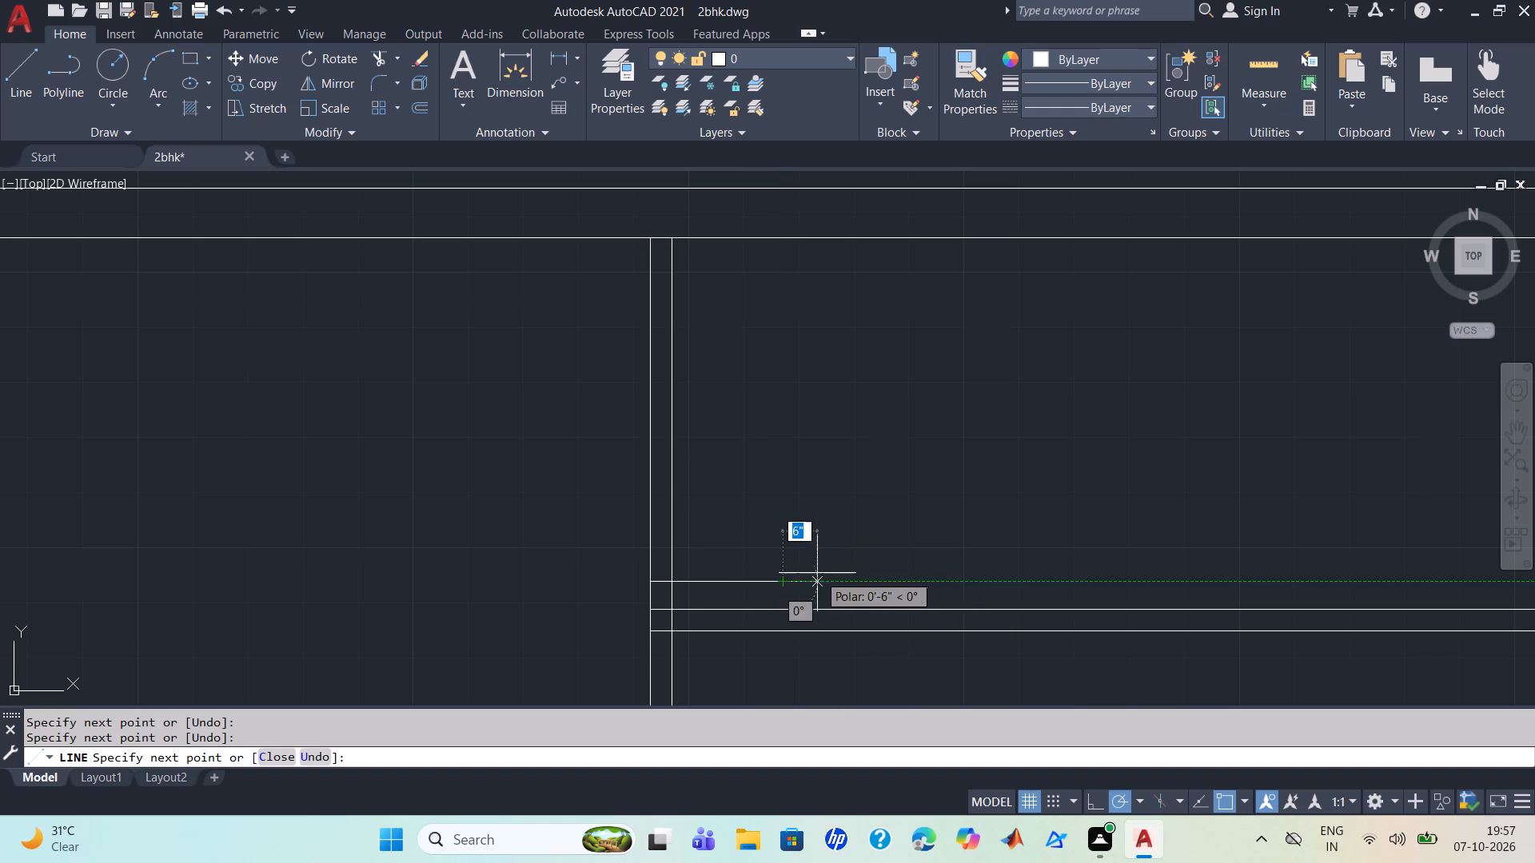
{"action": "key", "text": "Escape"}
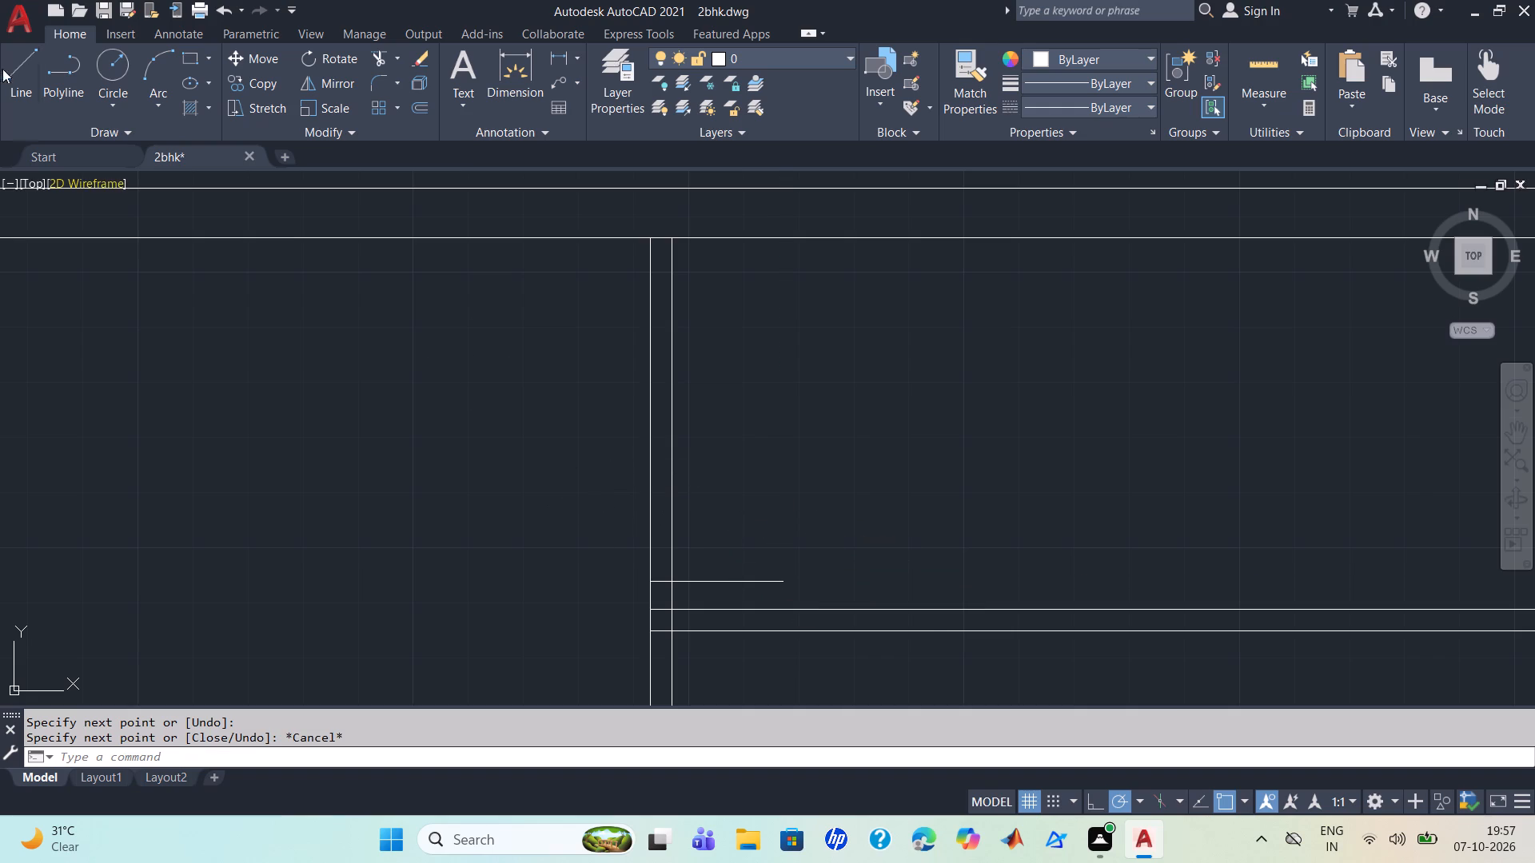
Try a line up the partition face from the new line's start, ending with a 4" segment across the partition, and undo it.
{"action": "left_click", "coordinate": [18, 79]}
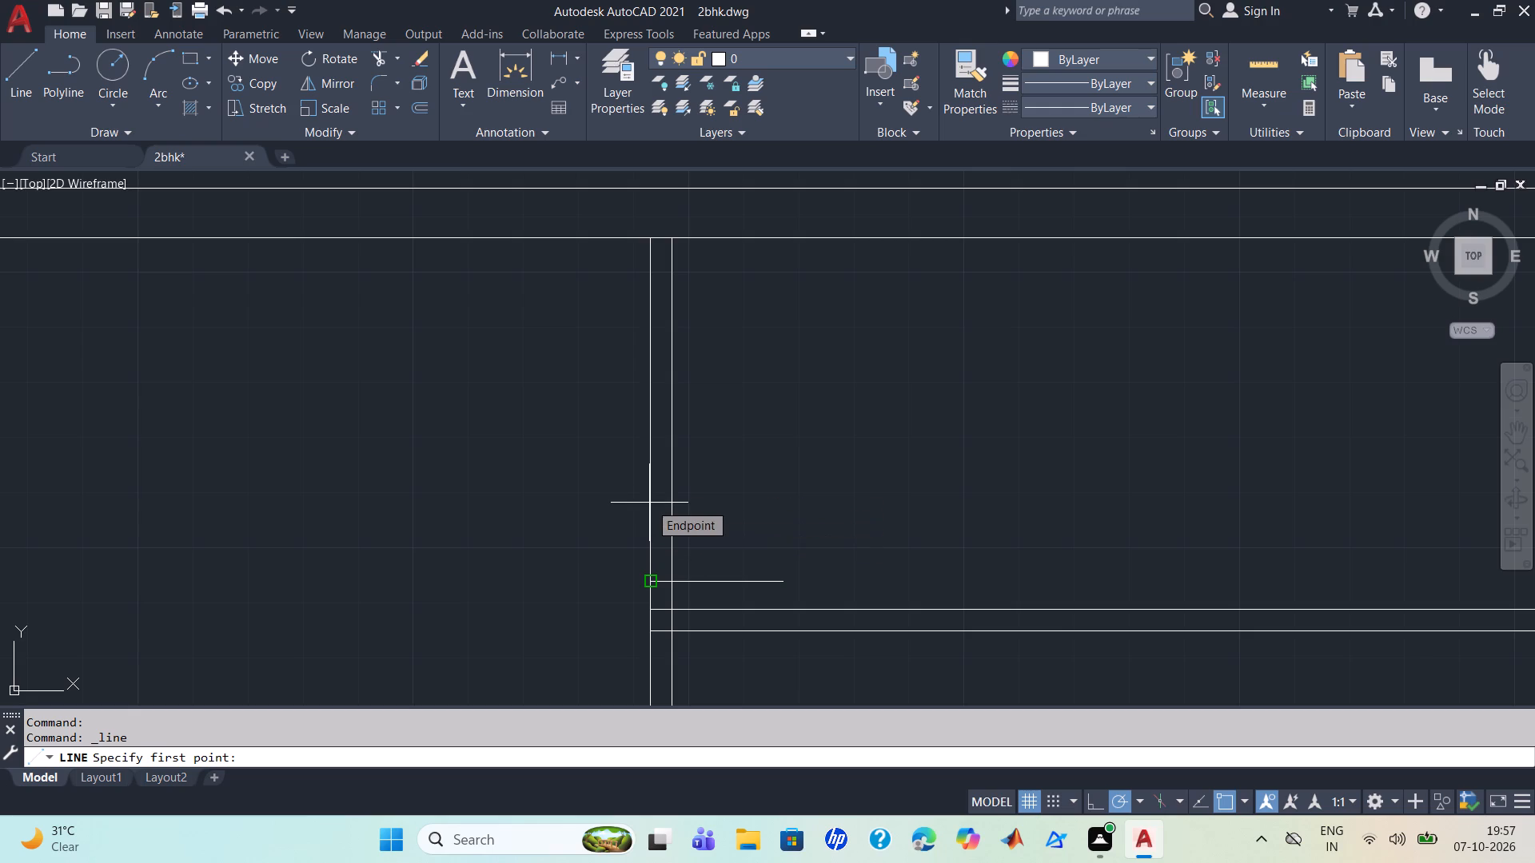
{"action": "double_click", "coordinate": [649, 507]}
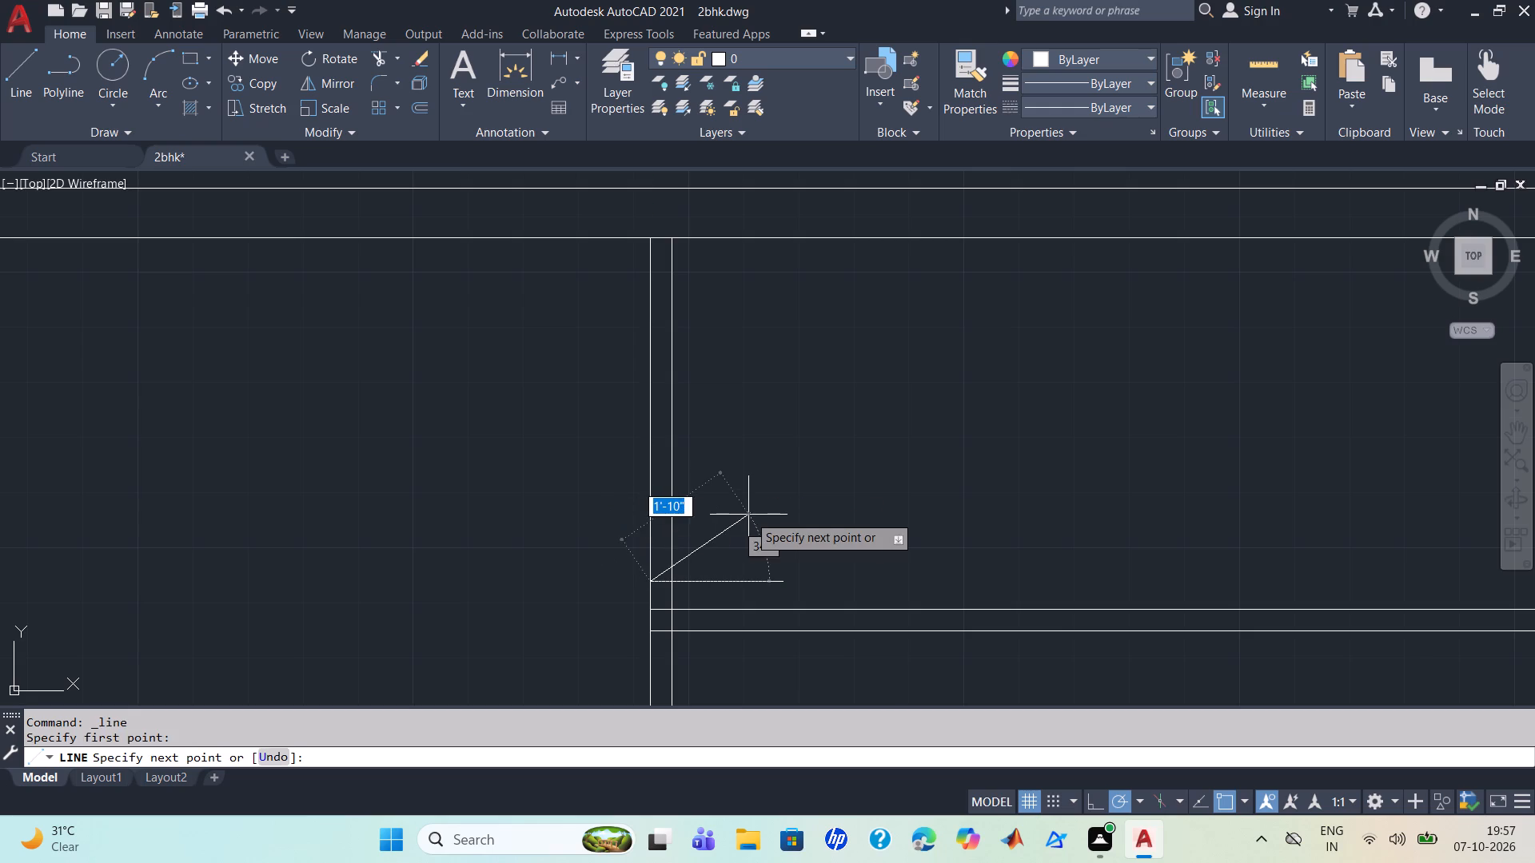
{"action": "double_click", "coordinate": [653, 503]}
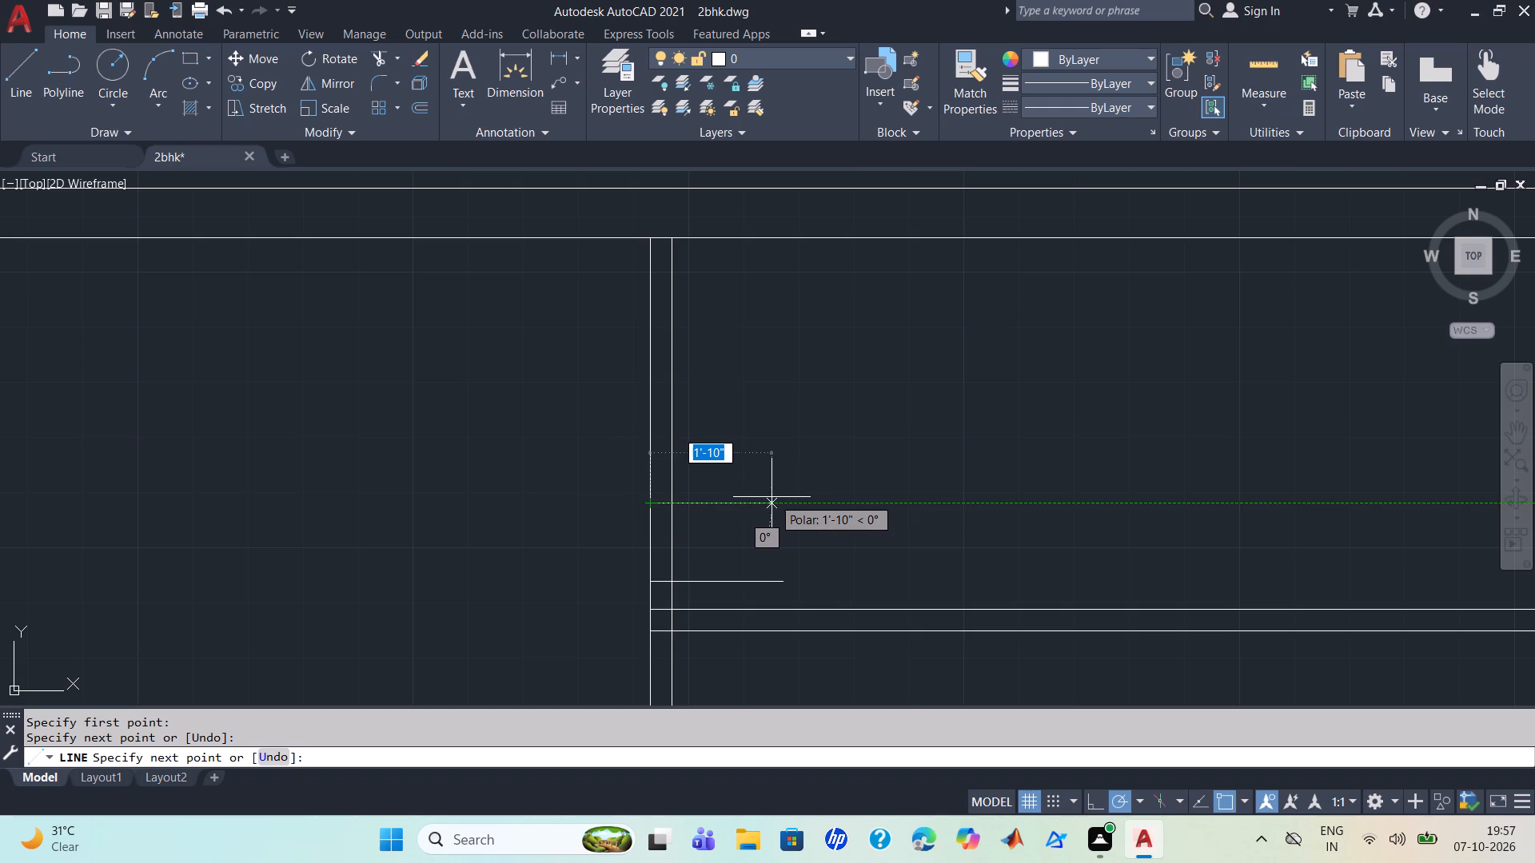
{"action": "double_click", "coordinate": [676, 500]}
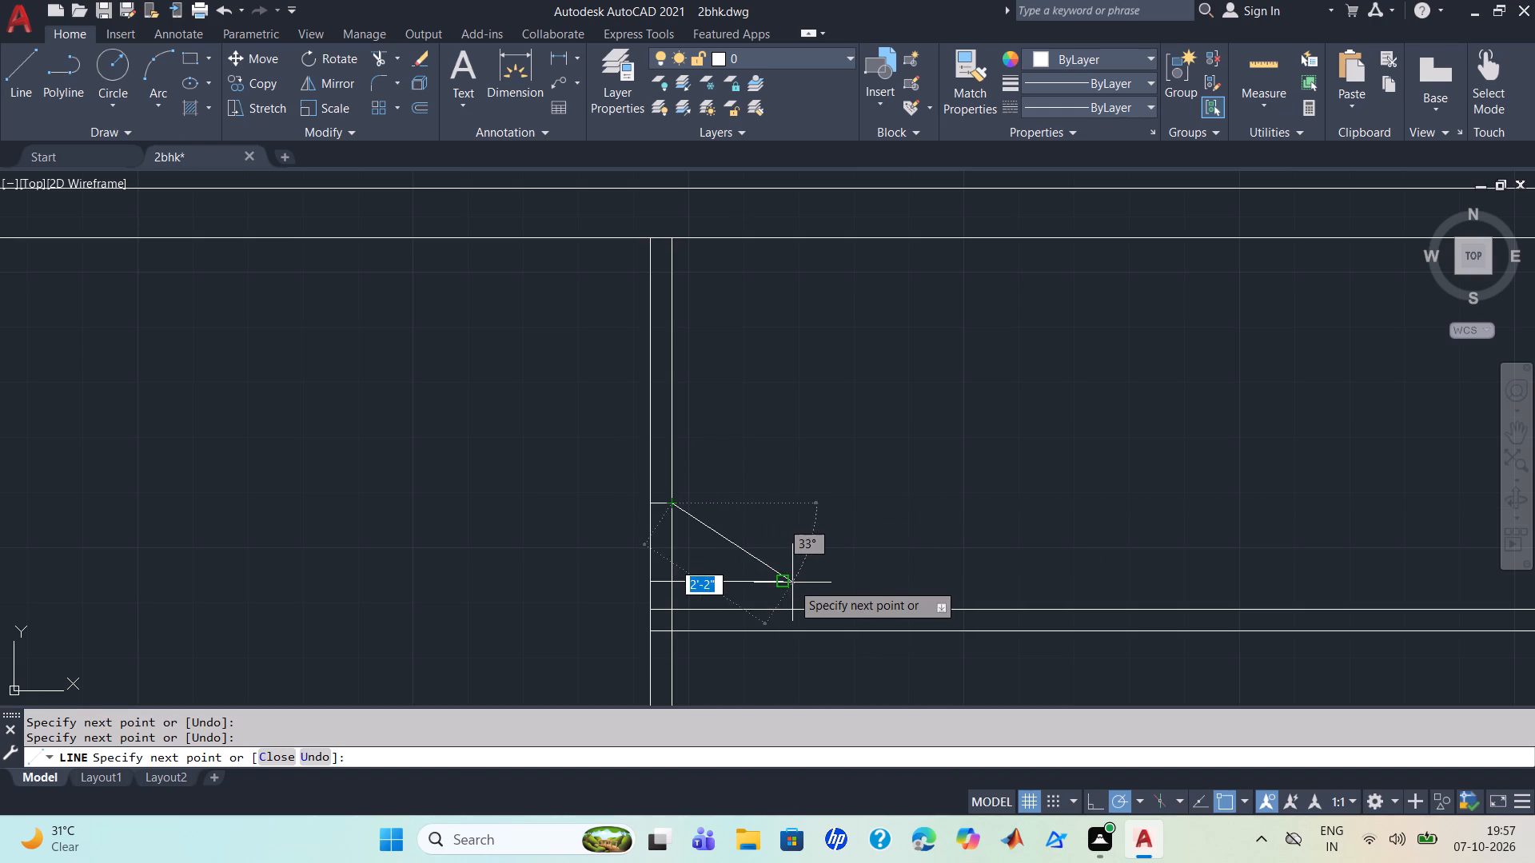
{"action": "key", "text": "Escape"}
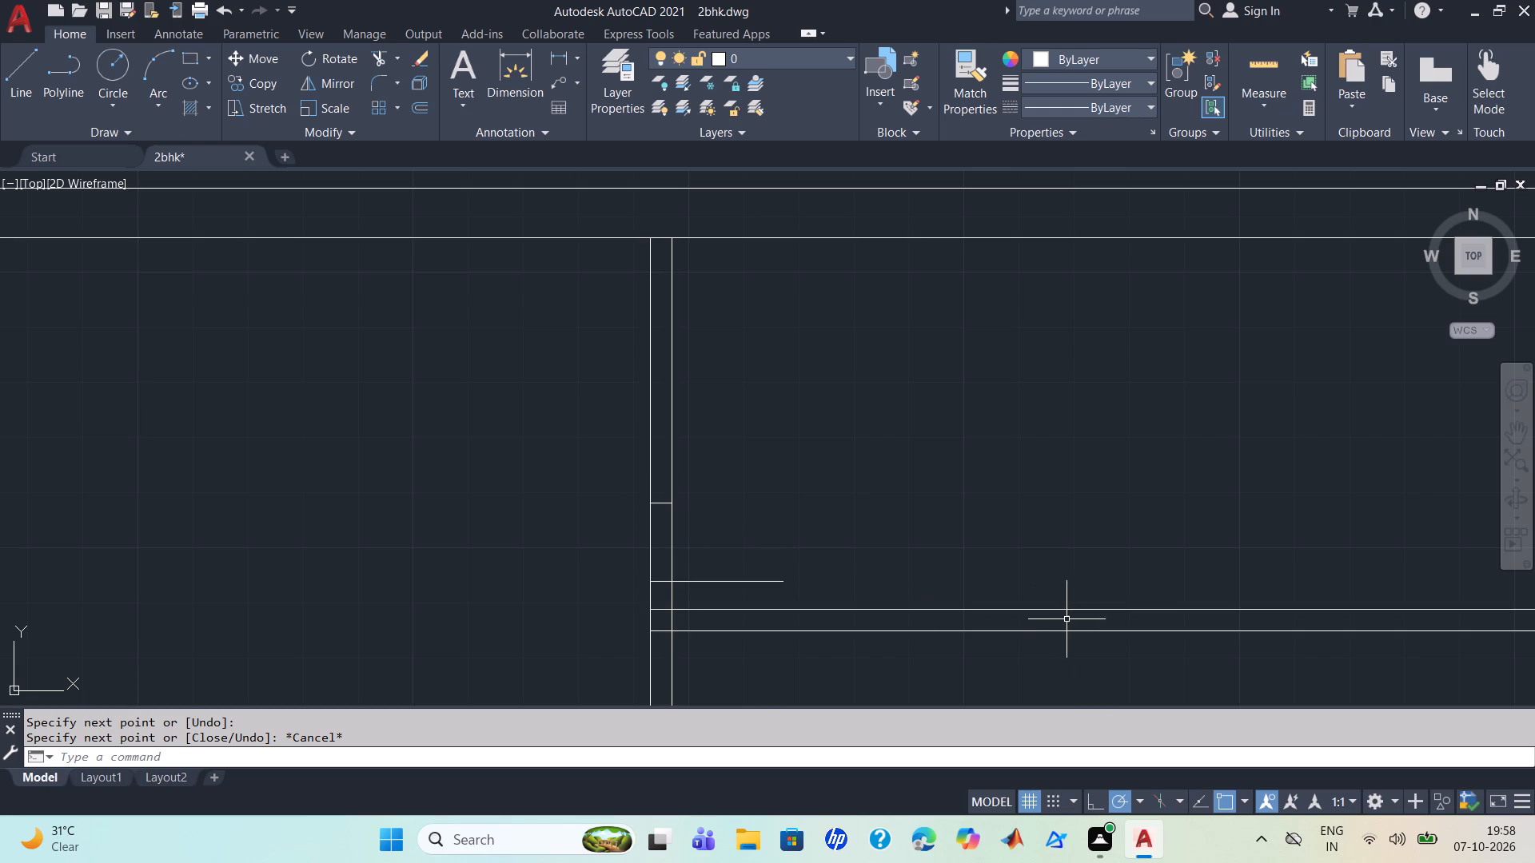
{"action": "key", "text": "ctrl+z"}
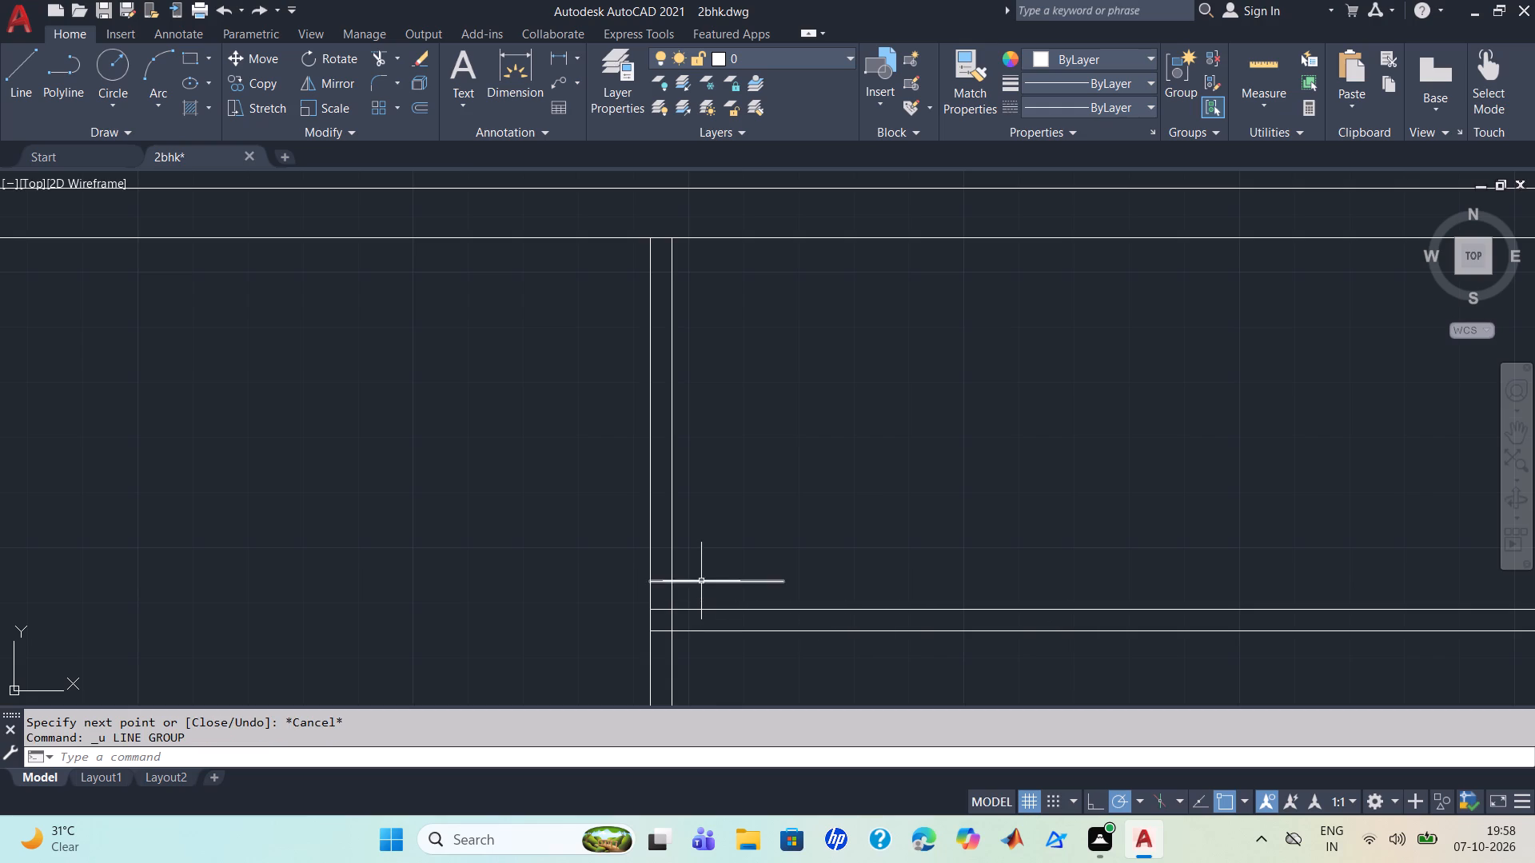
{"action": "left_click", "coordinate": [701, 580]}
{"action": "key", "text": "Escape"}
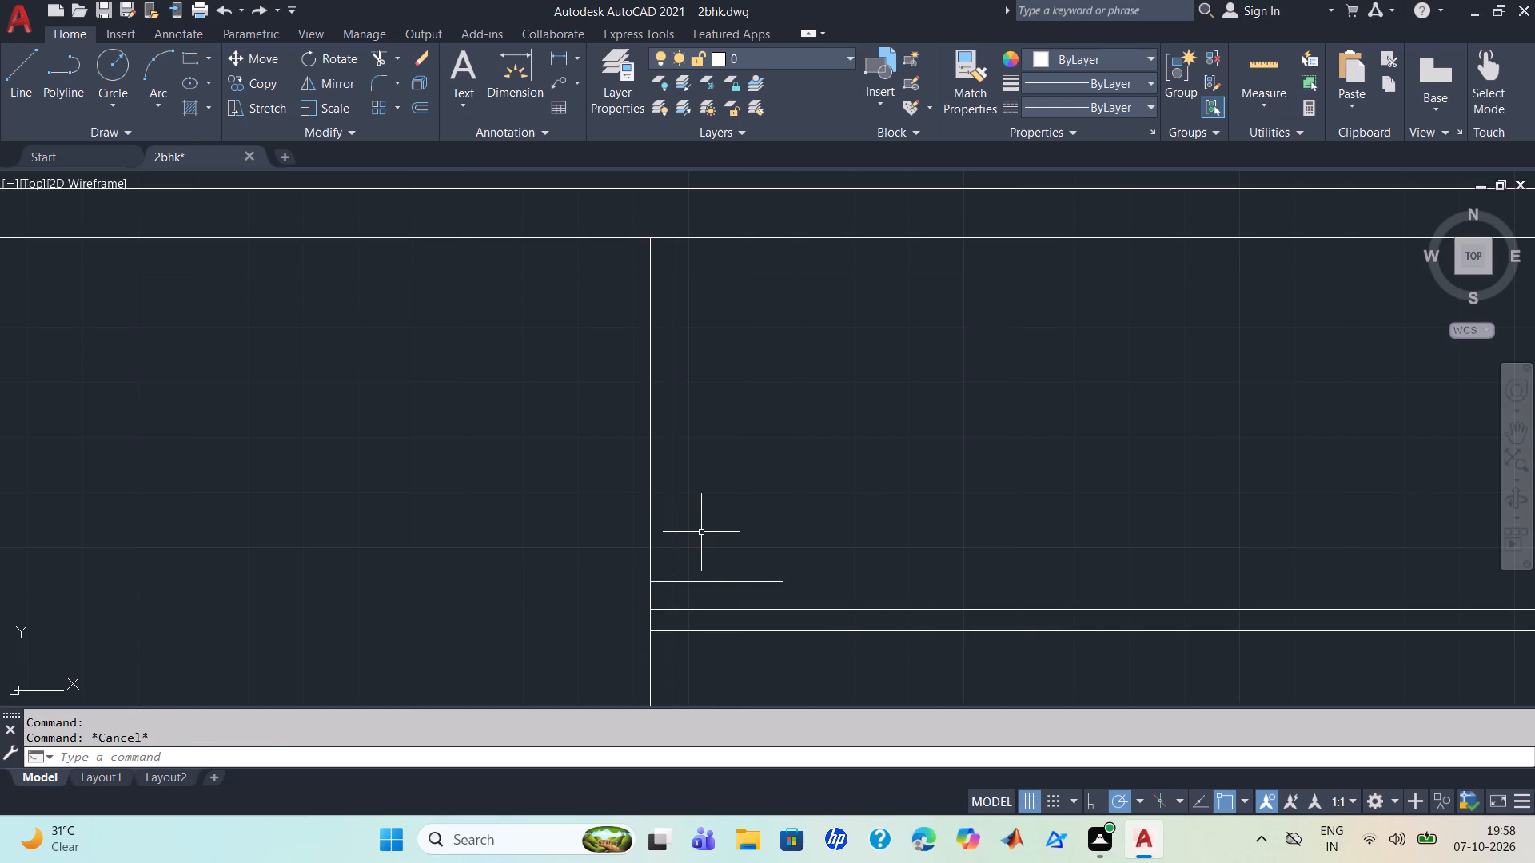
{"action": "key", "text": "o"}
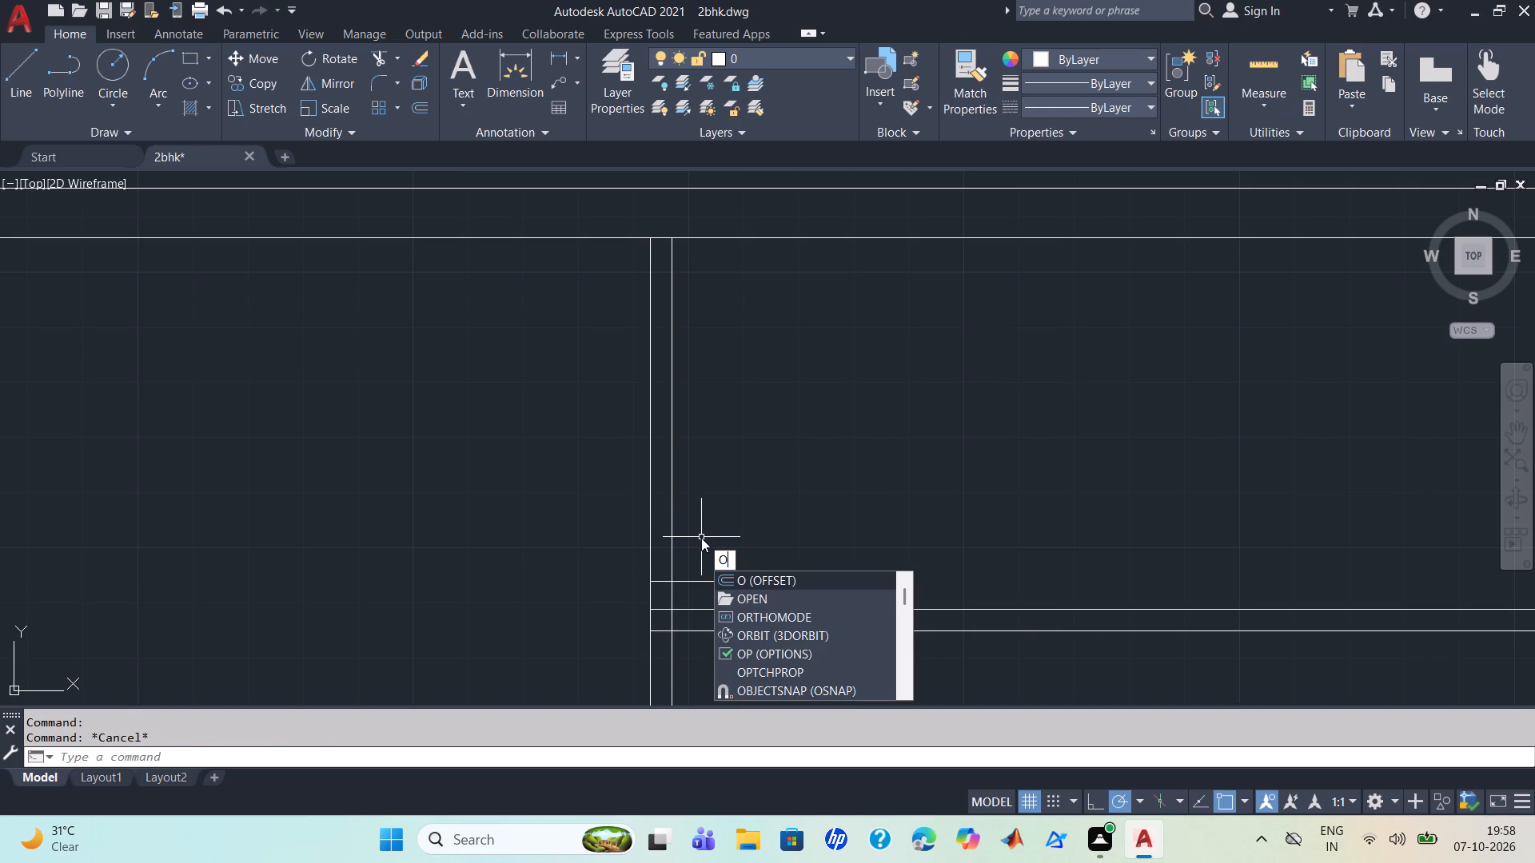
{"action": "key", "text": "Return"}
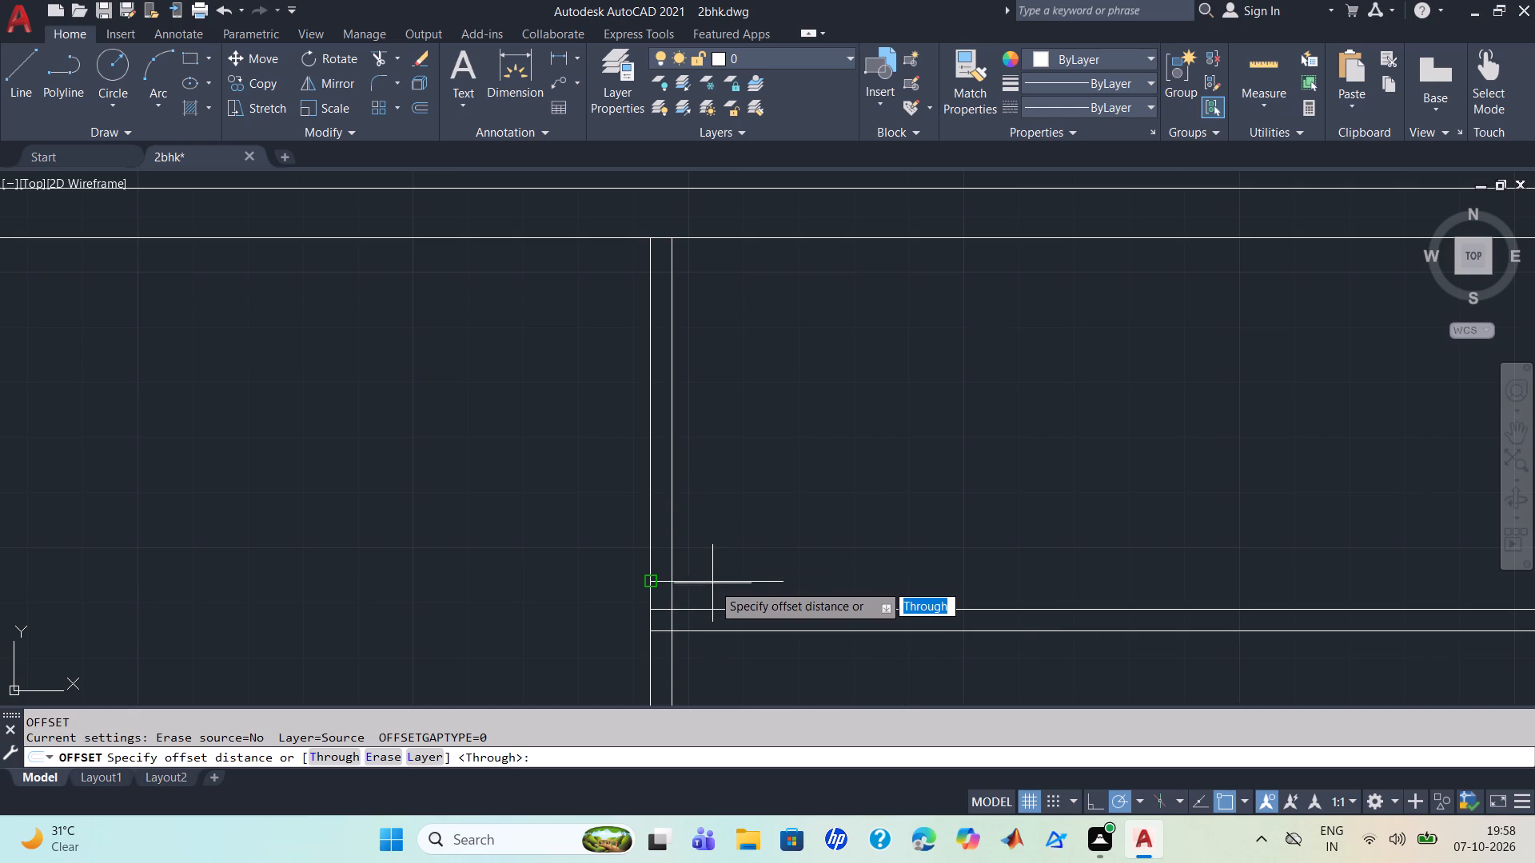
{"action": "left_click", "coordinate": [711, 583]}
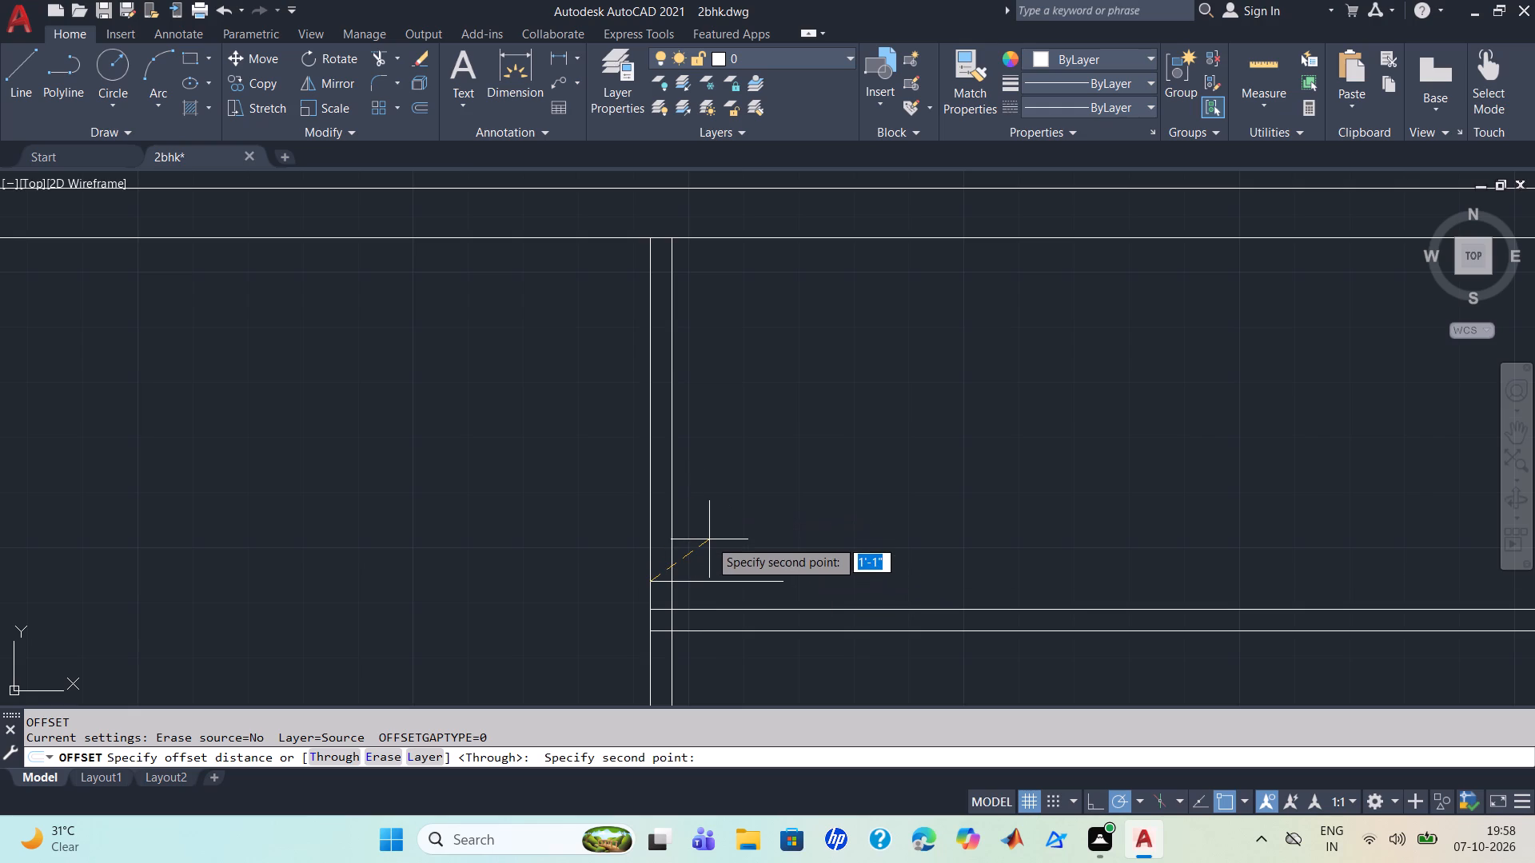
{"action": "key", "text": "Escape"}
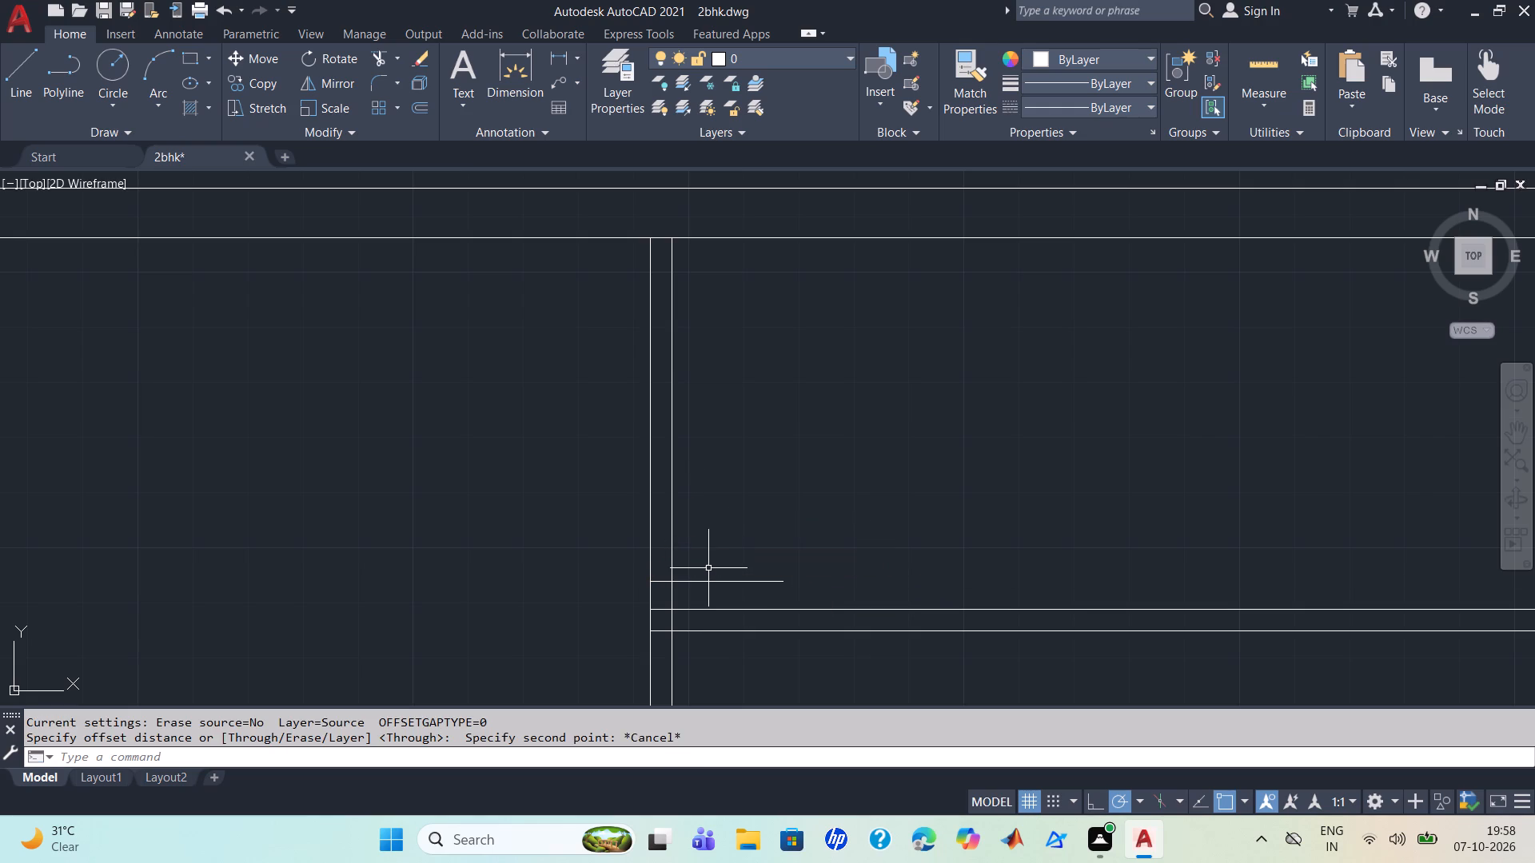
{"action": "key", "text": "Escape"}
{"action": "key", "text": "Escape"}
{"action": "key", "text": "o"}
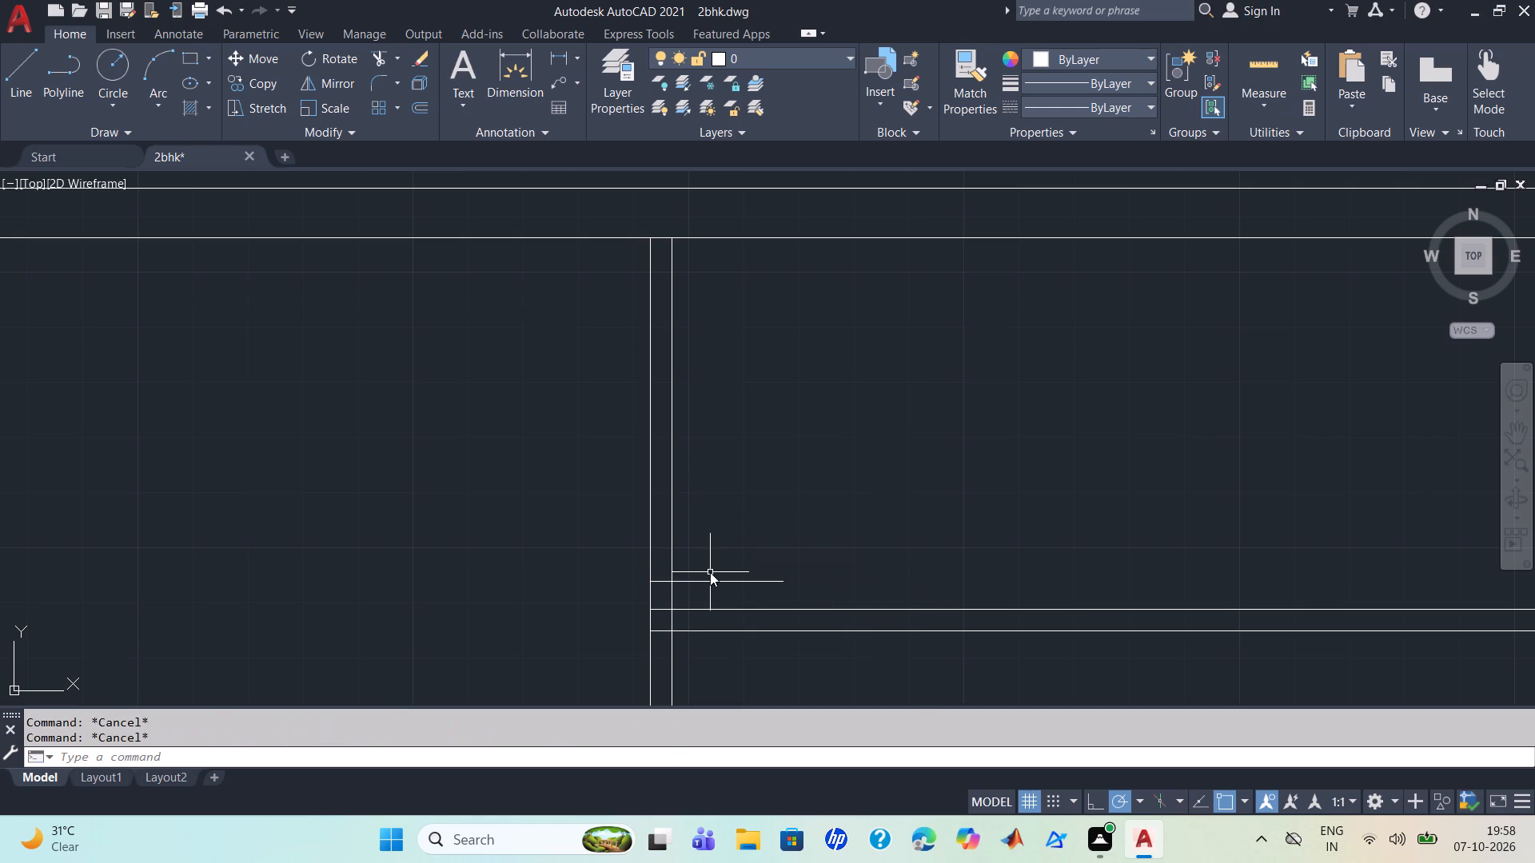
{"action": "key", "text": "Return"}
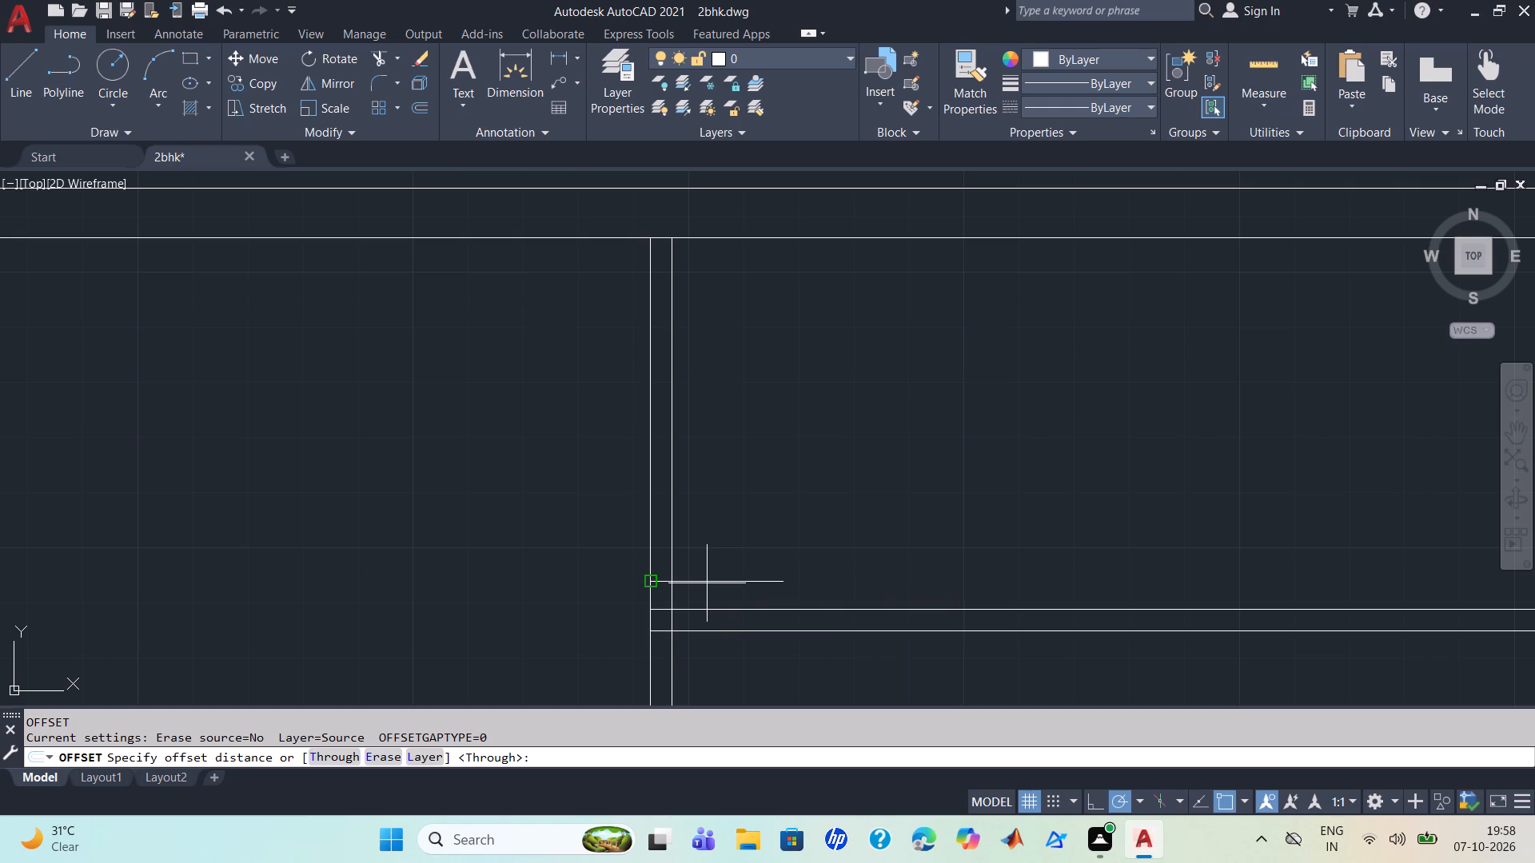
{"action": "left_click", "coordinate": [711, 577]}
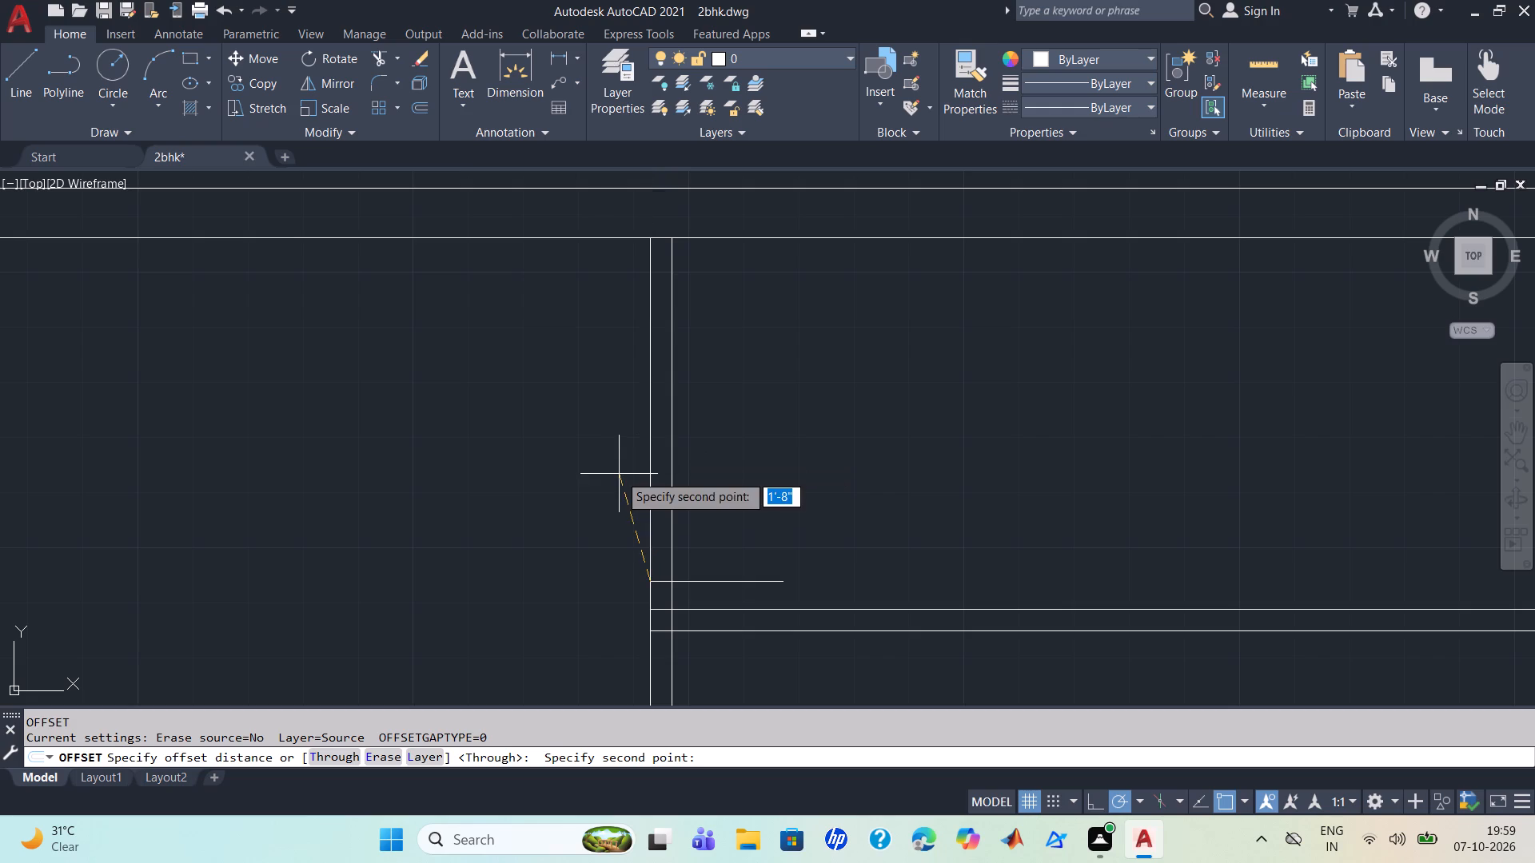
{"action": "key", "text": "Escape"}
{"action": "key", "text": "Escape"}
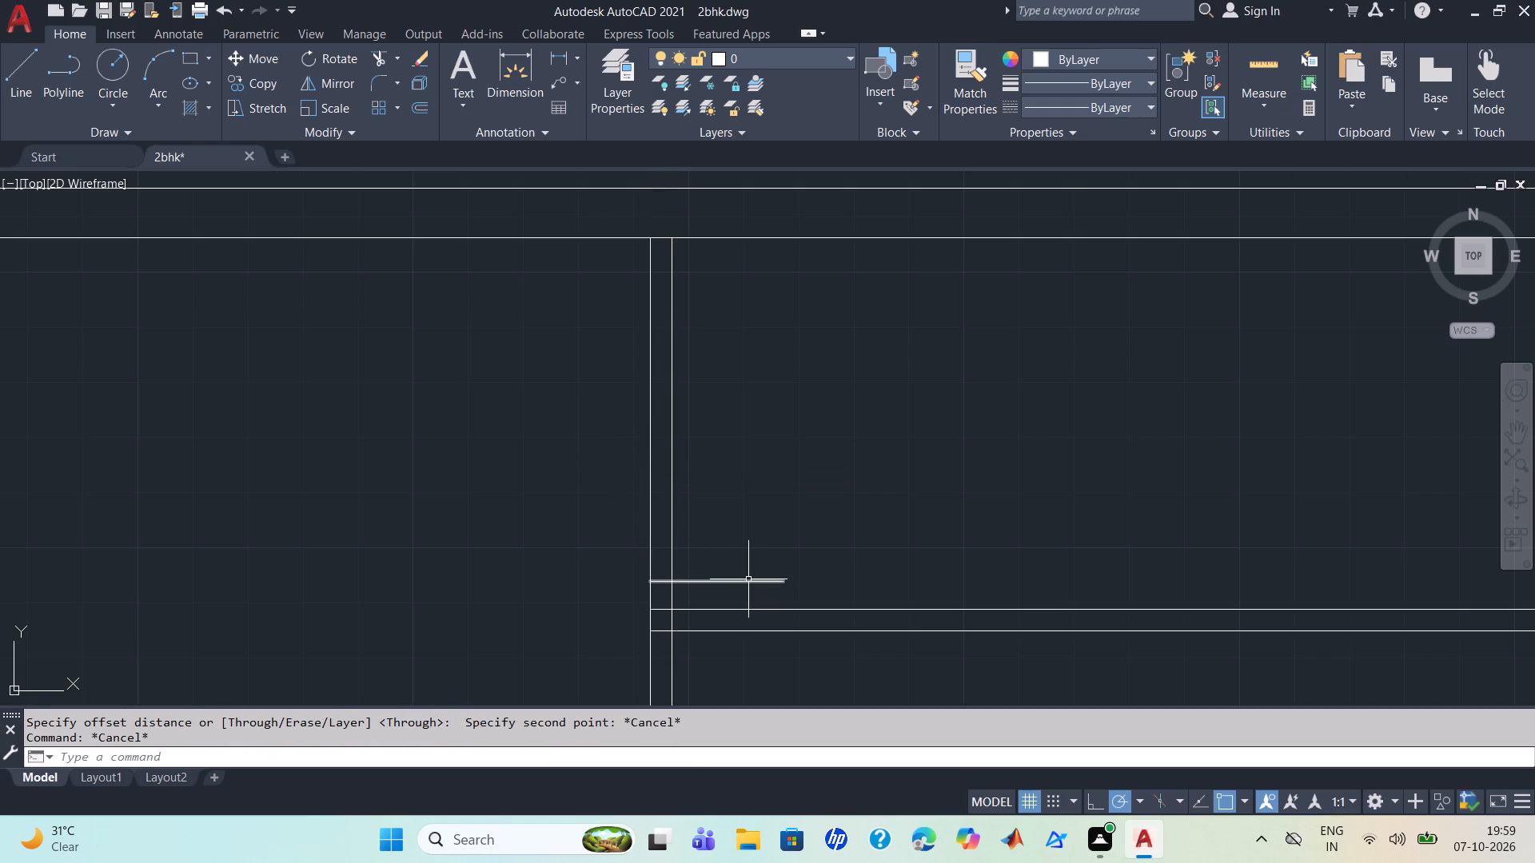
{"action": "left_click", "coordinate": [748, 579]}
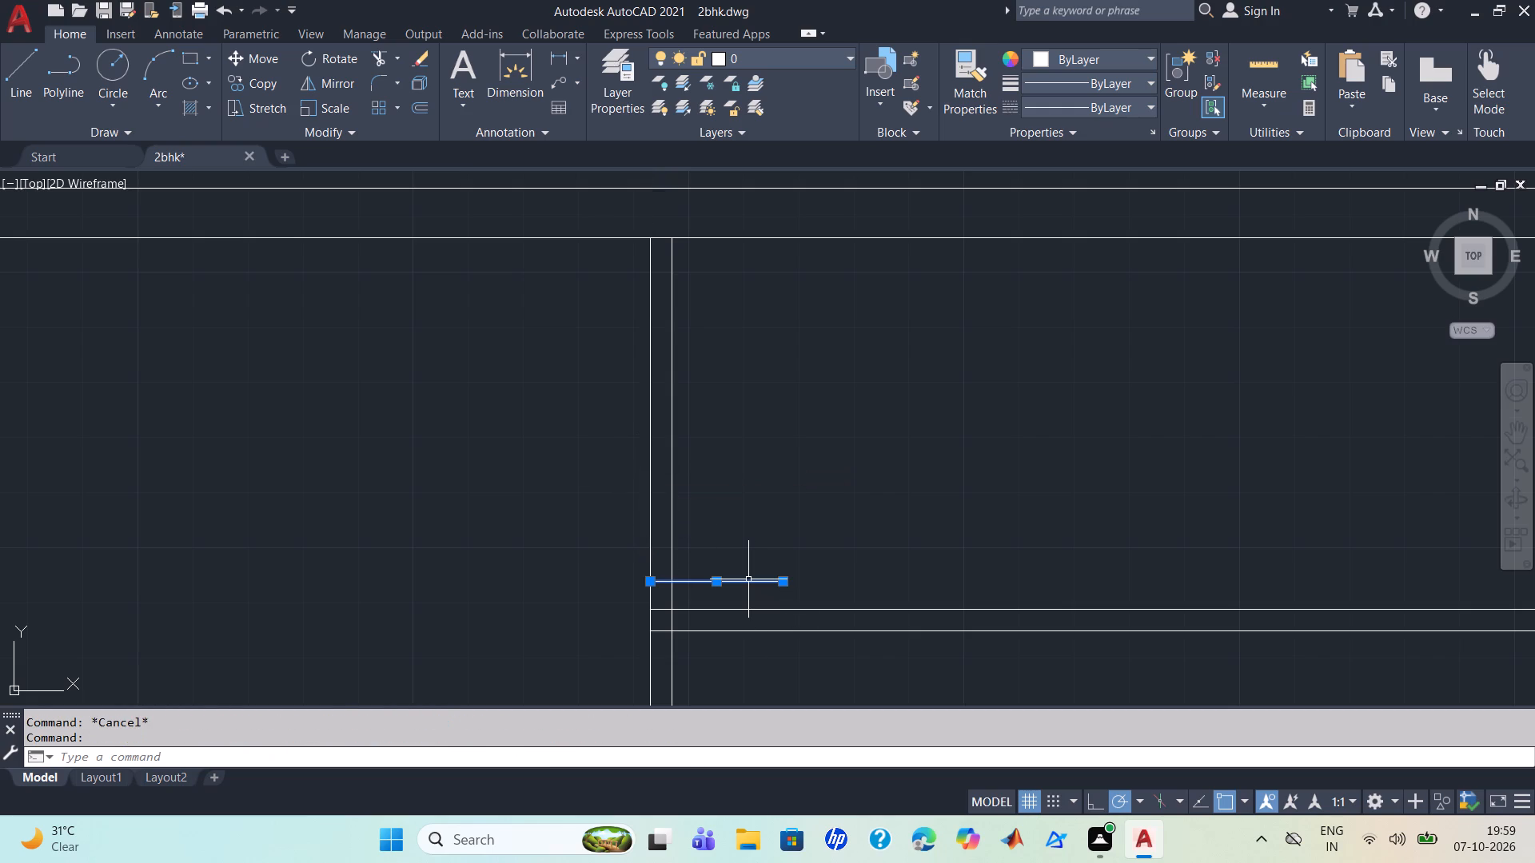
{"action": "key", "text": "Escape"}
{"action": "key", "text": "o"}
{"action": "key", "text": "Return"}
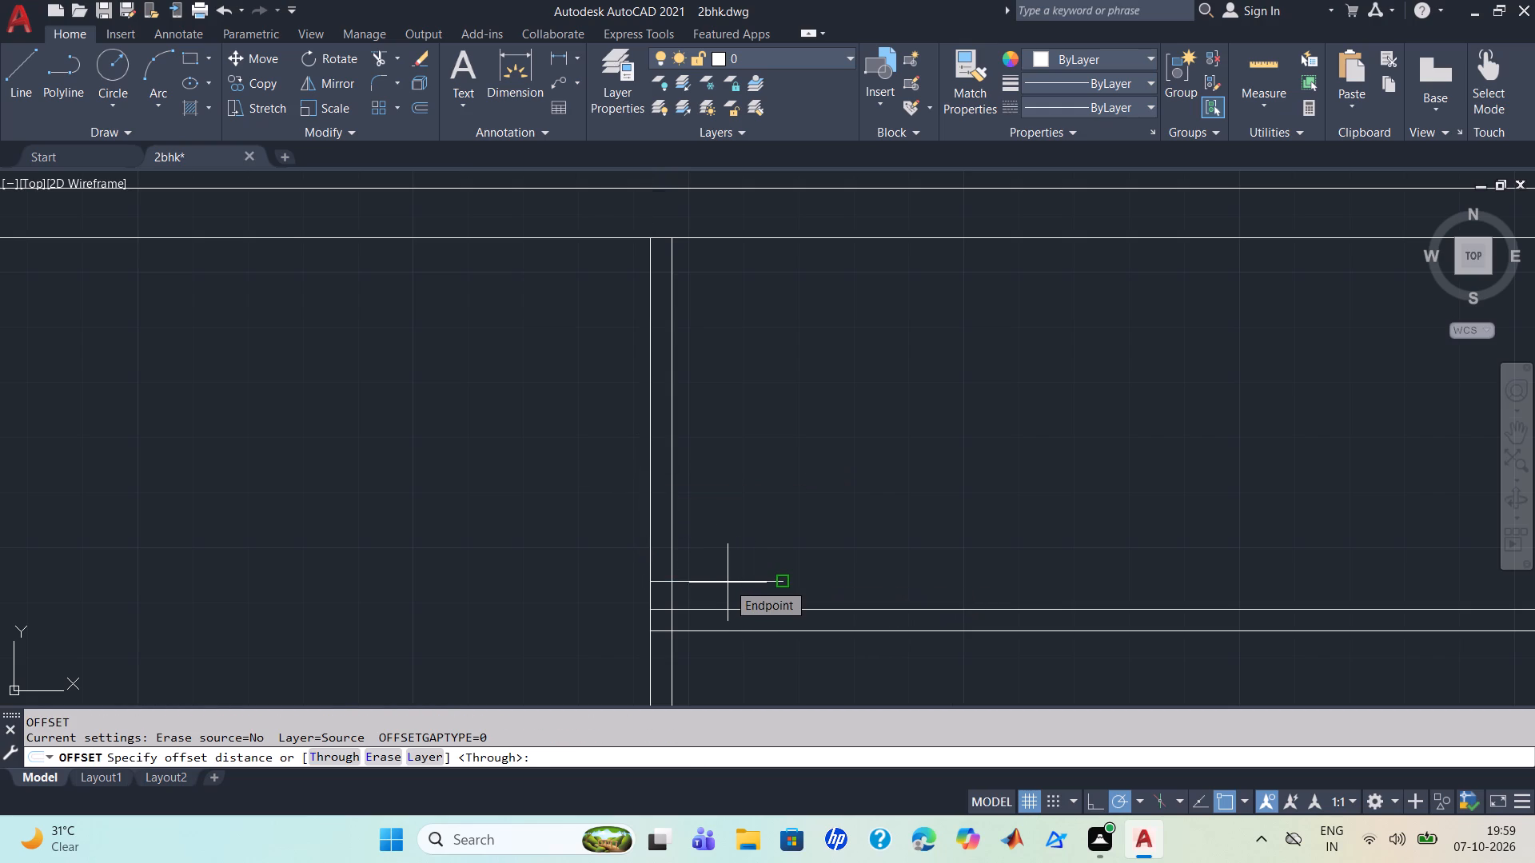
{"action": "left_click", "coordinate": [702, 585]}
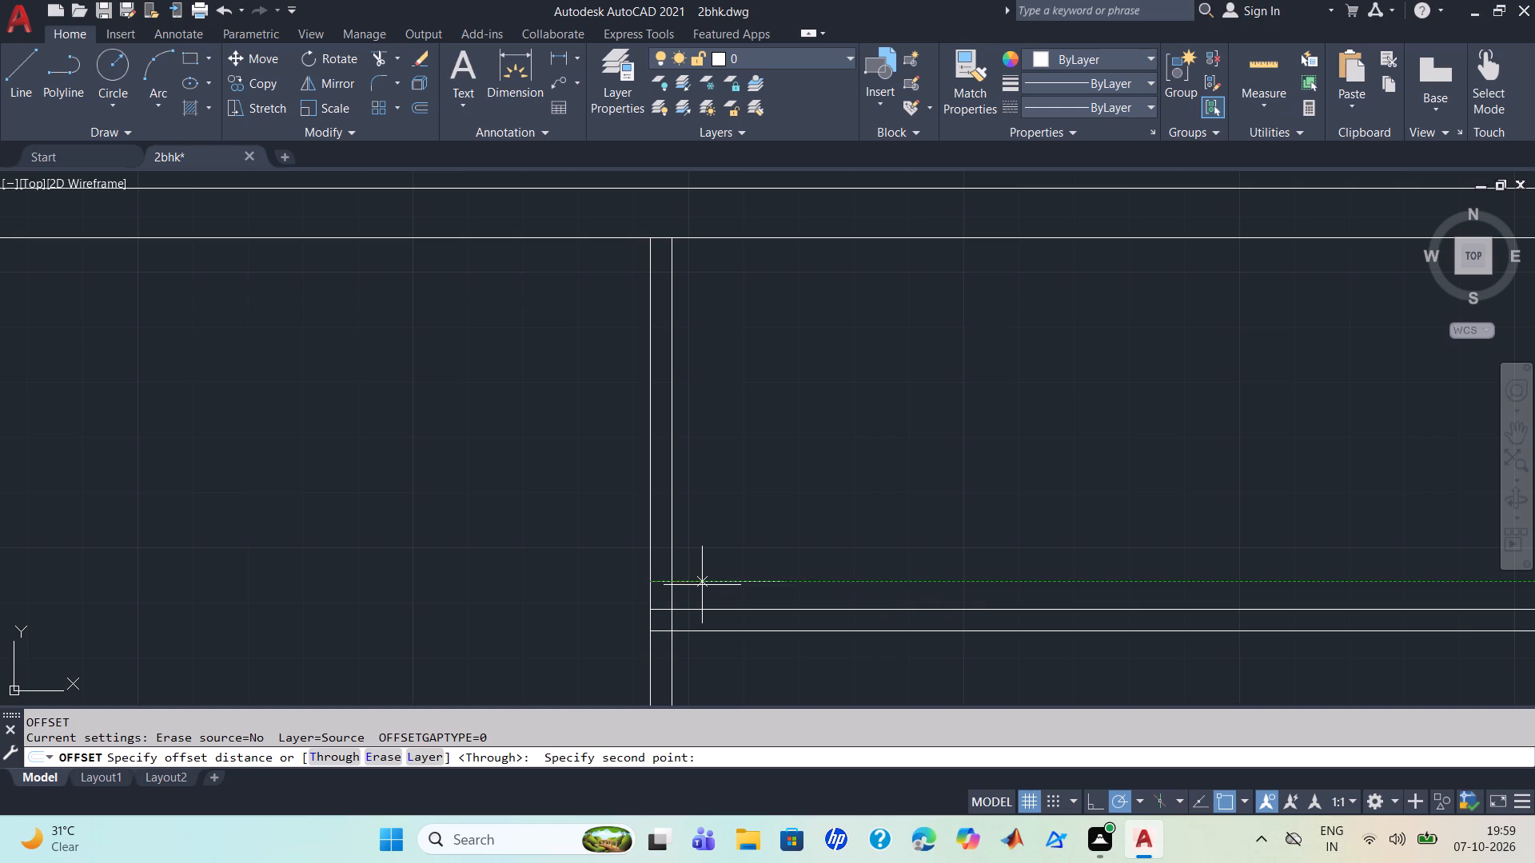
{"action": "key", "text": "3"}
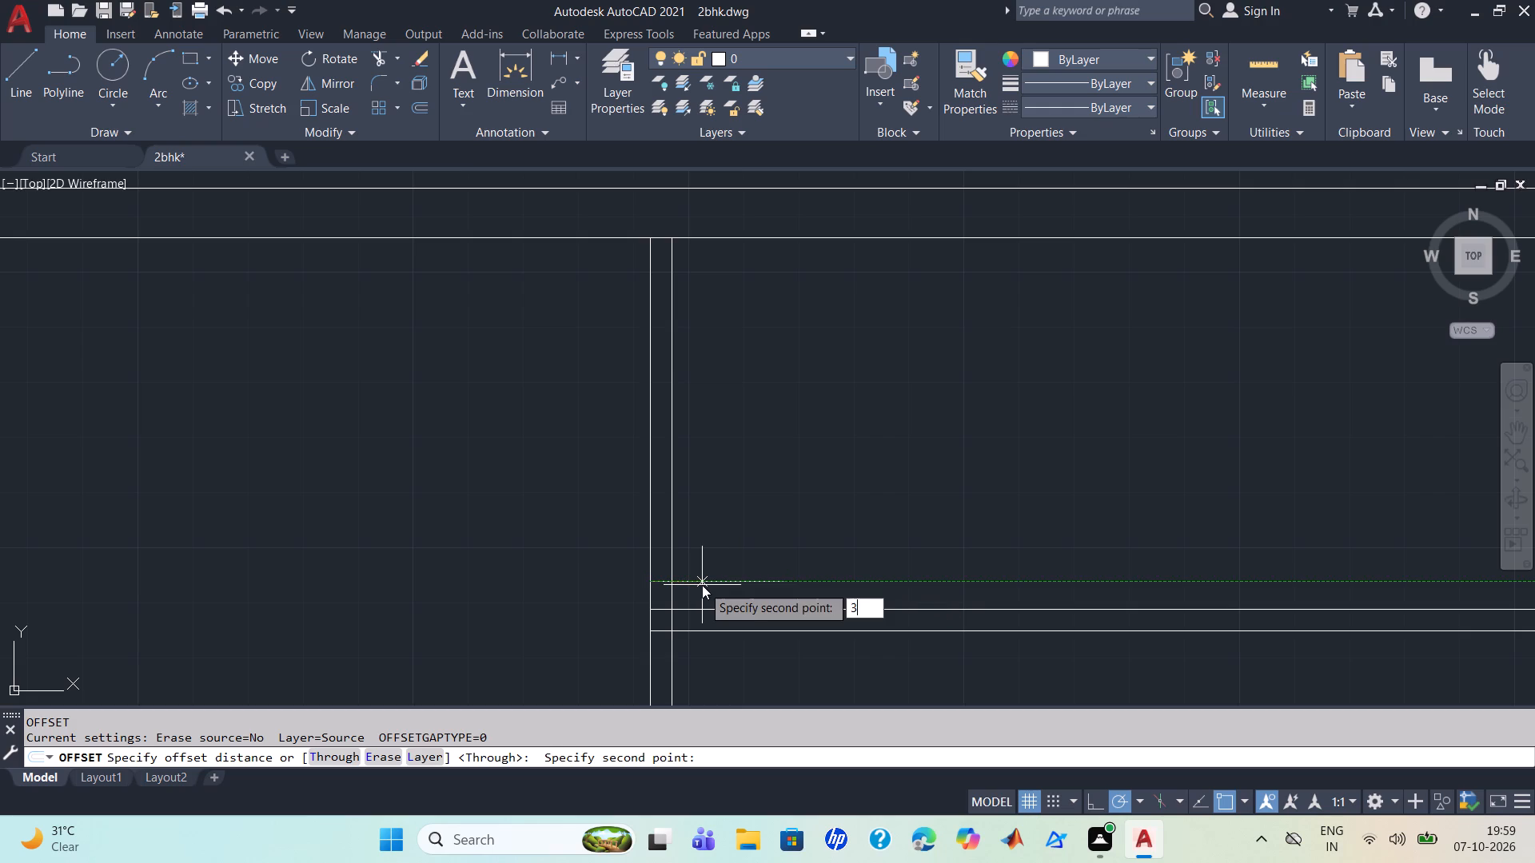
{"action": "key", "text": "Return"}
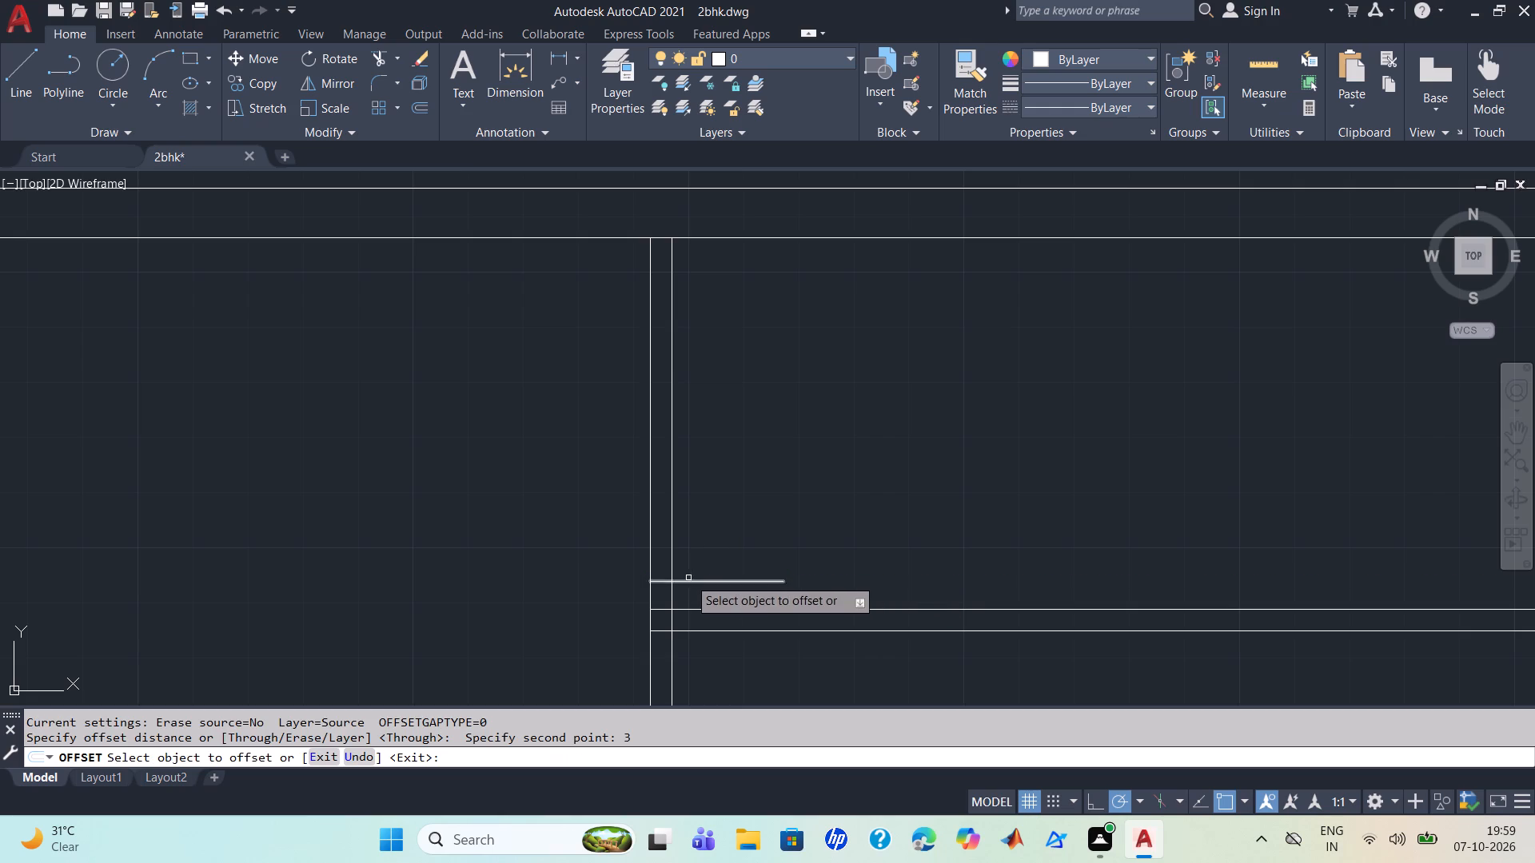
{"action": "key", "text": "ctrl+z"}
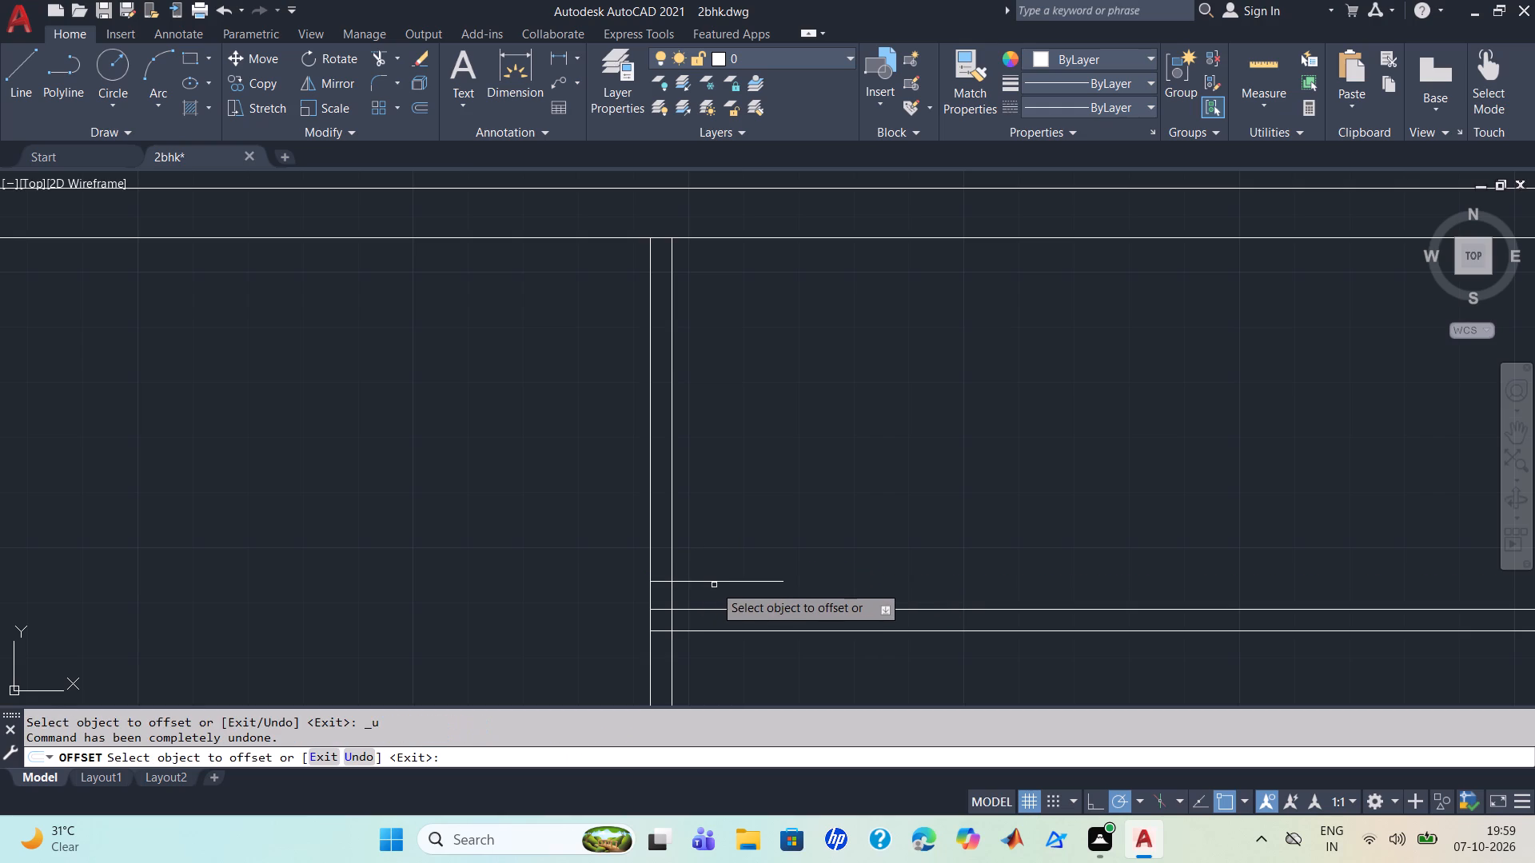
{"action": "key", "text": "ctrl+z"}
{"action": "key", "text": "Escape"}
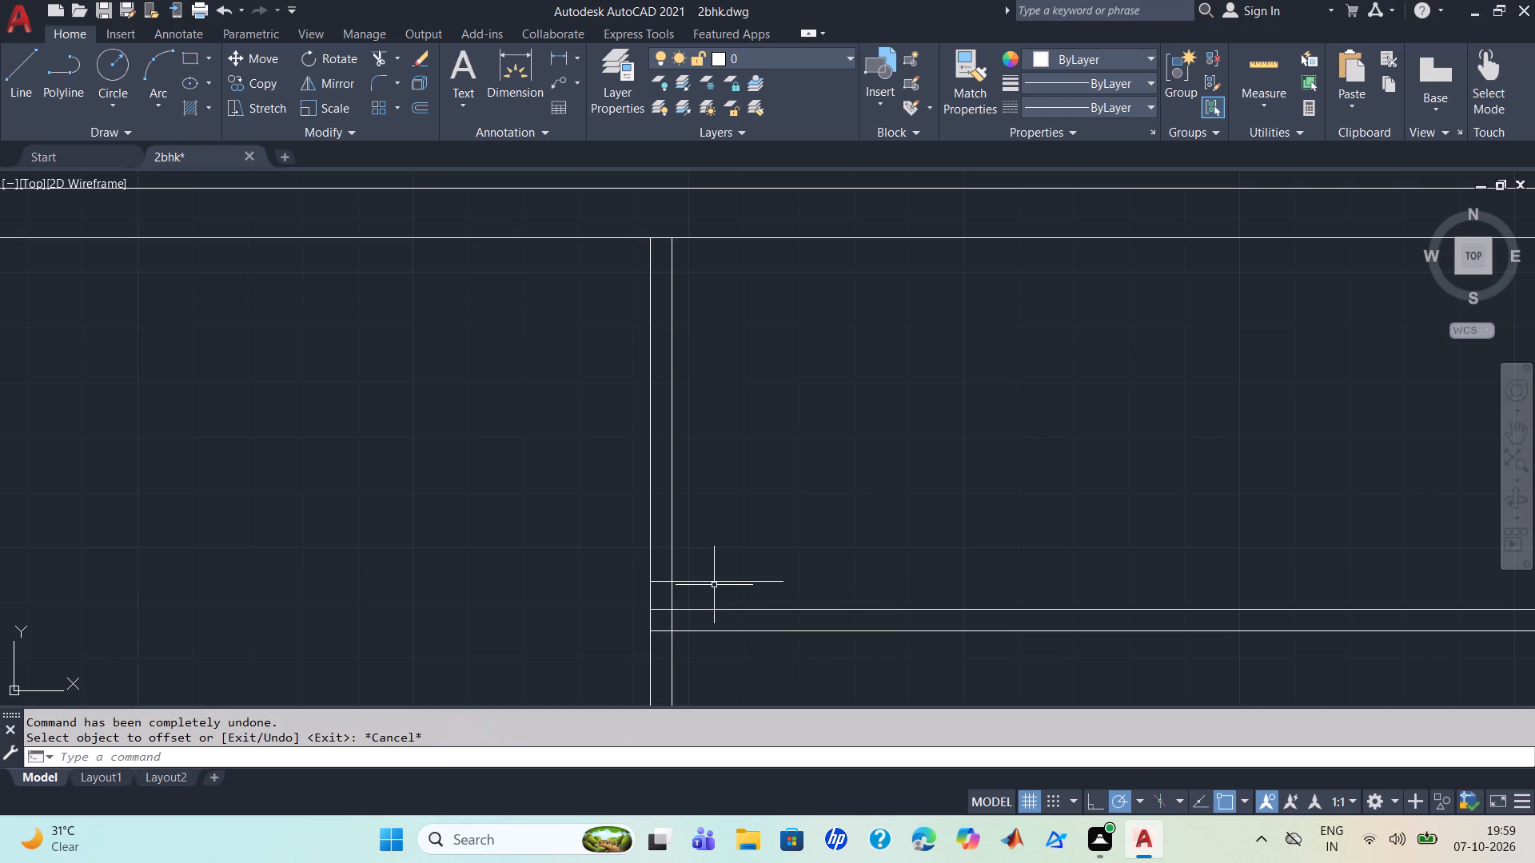
Offset the short horizontal line across the top-left partition by 3' upward to mark the other side of the opening.
{"action": "left_click", "coordinate": [716, 583]}
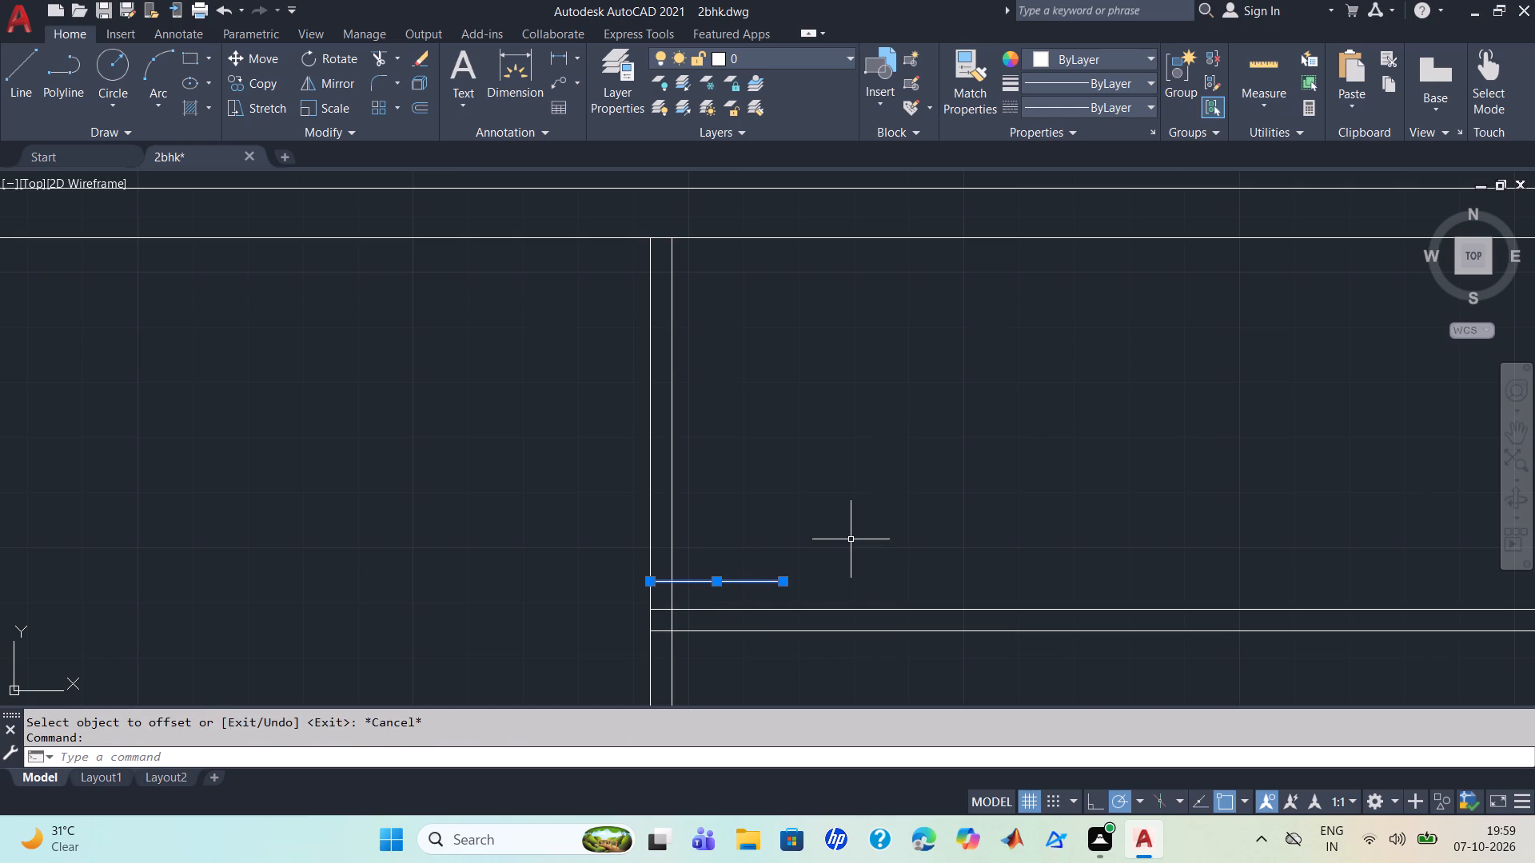
{"action": "key", "text": "Escape"}
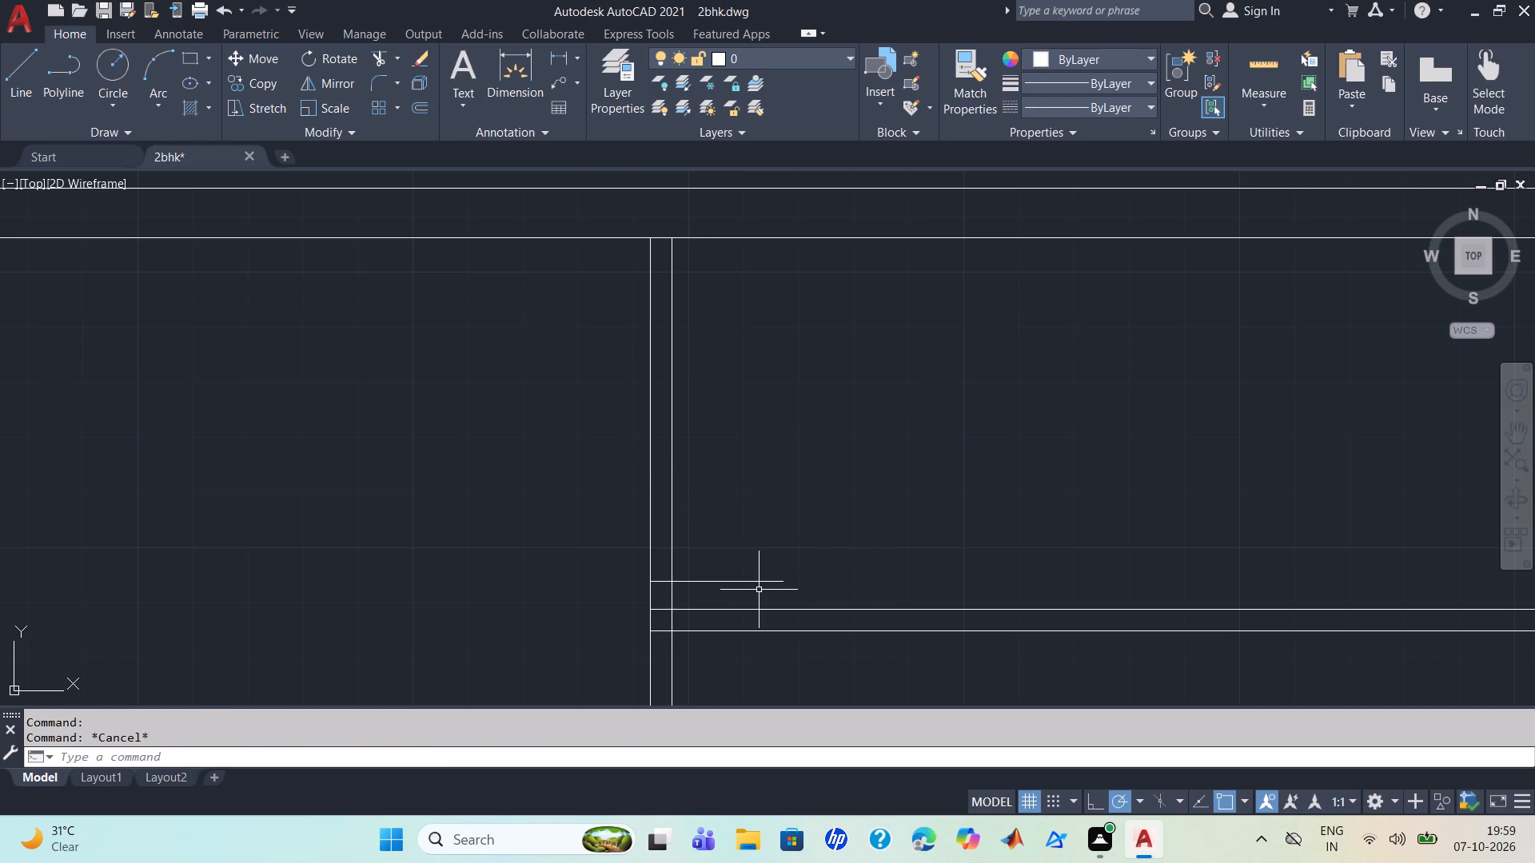
{"action": "key", "text": "o"}
{"action": "key", "text": "Return"}
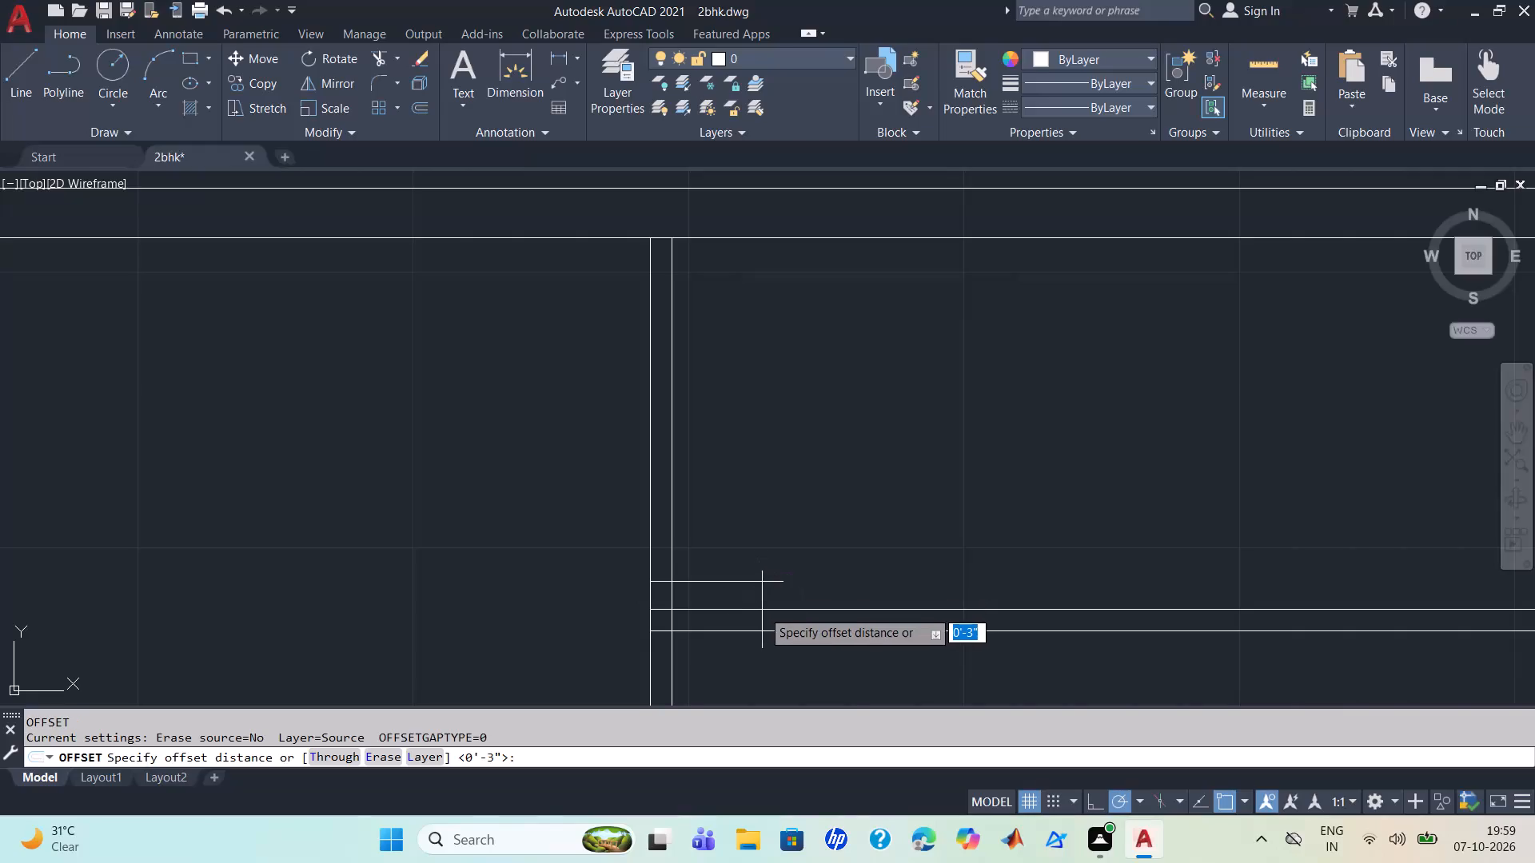
{"action": "left_click", "coordinate": [735, 593]}
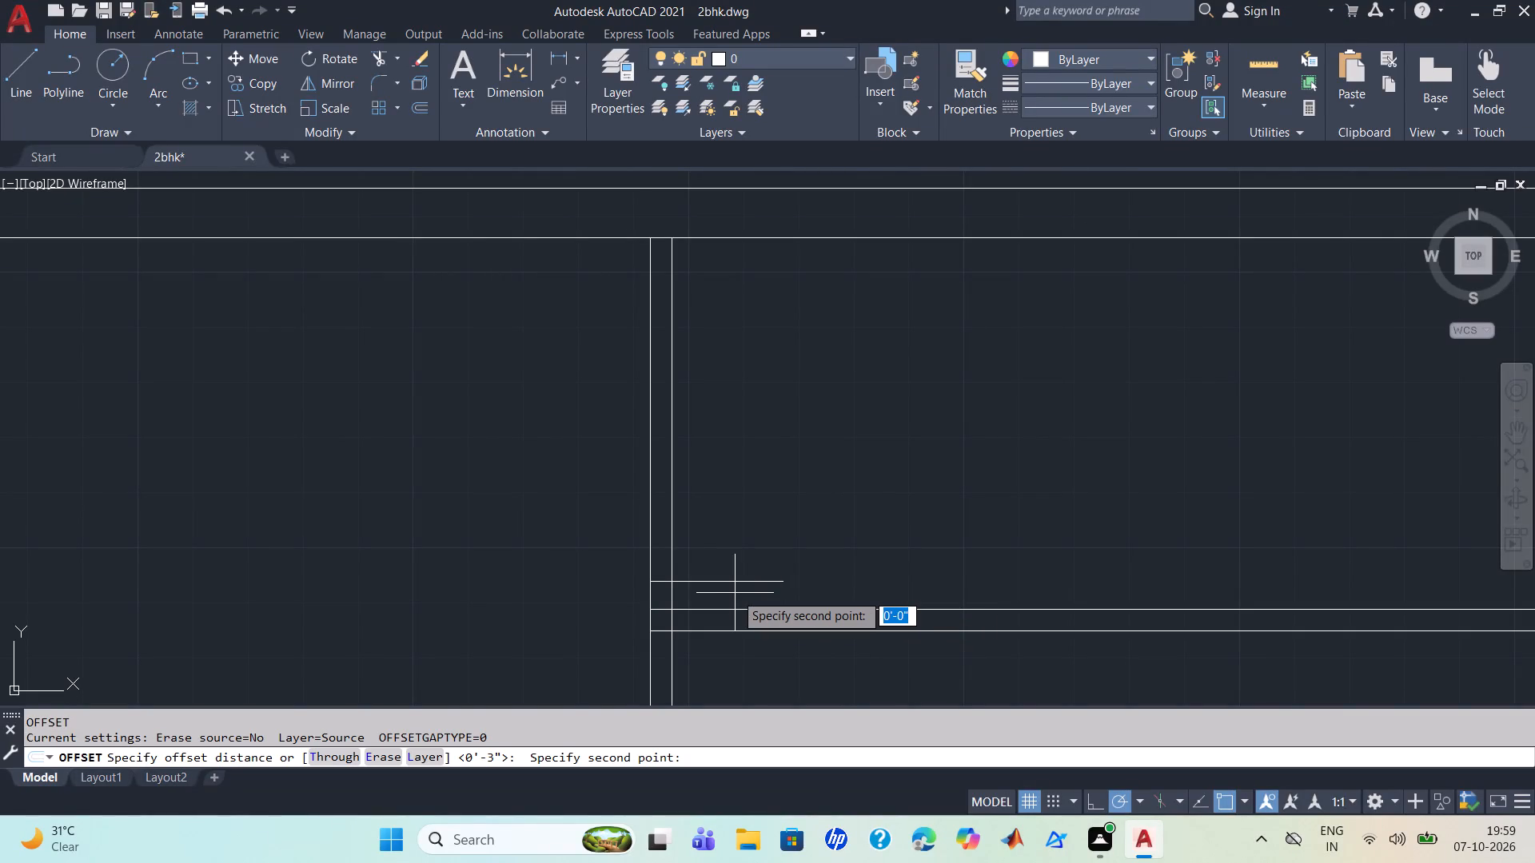
{"action": "type", "text": "3;"}
{"action": "key", "text": "BackSpace"}
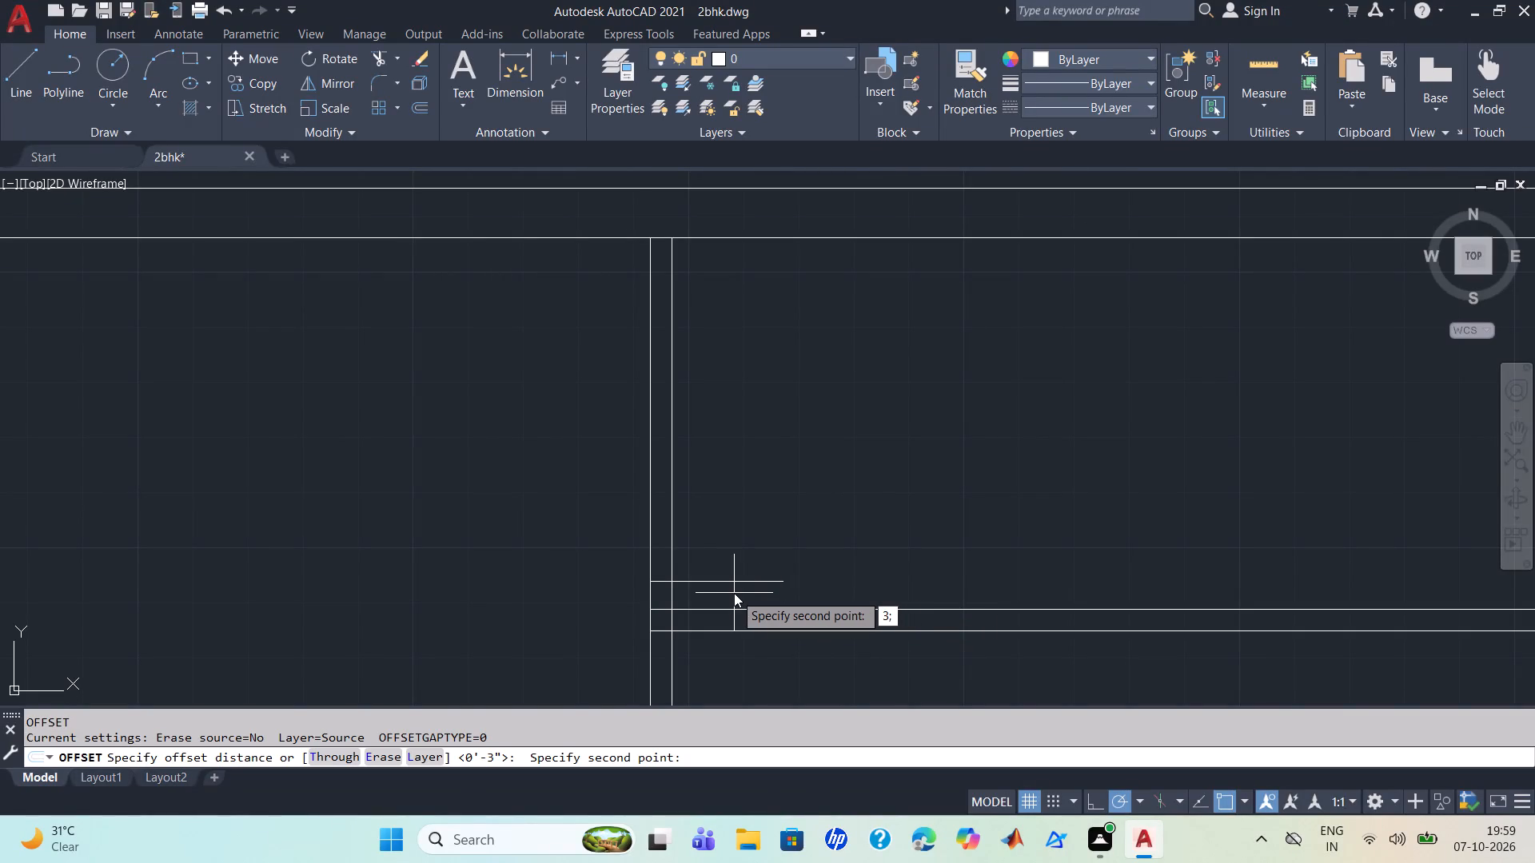
{"action": "key", "text": "apostrophe"}
{"action": "key", "text": "Return"}
{"action": "scroll", "coordinate": [644, 441], "scroll_direction": "down", "scroll_amount": 2}
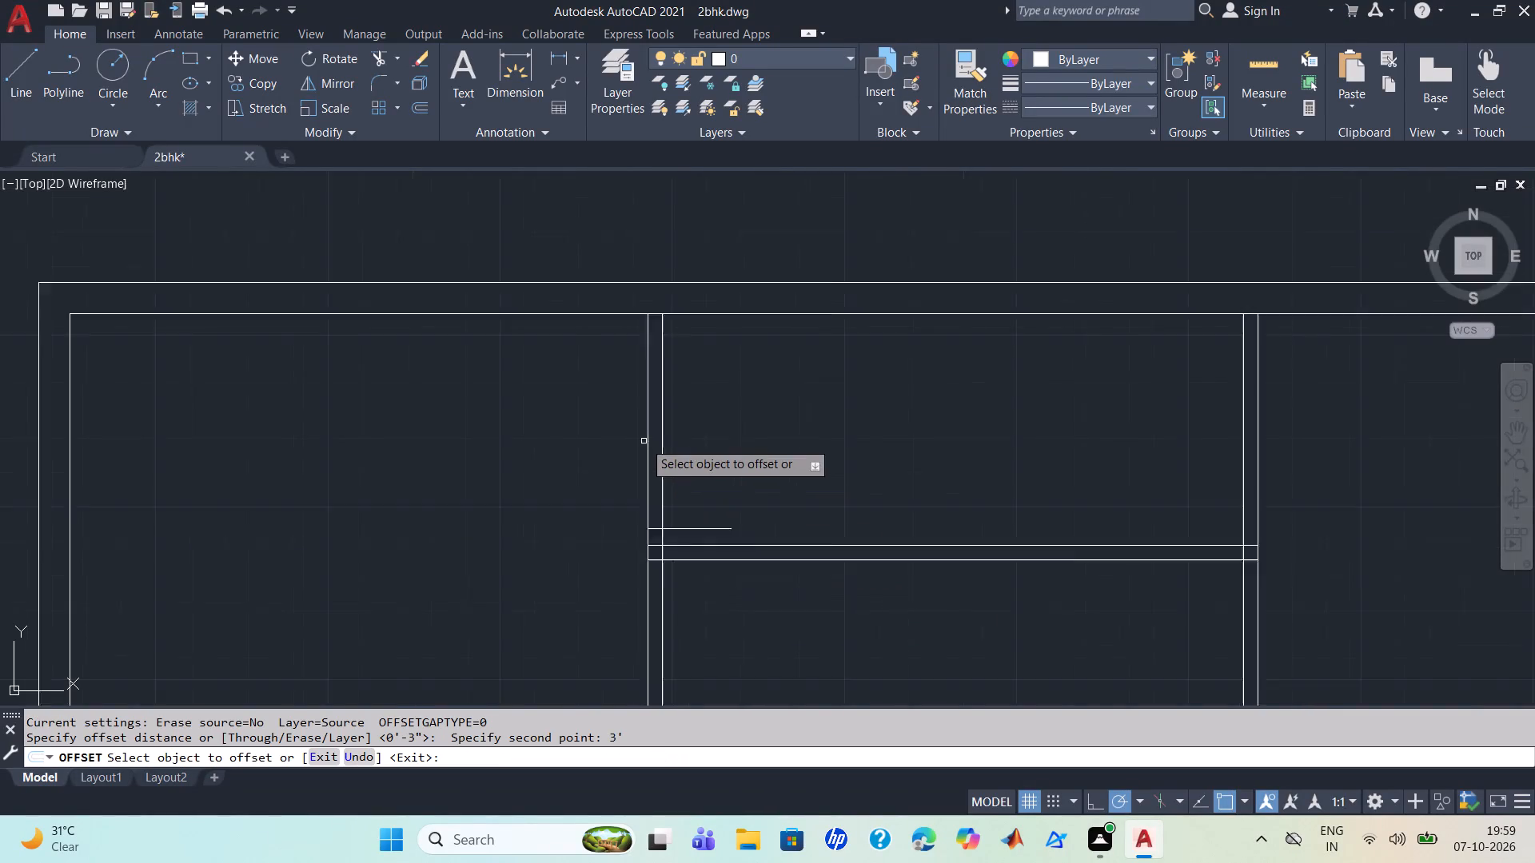
{"action": "scroll", "coordinate": [644, 441], "scroll_direction": "down", "scroll_amount": 1}
{"action": "scroll", "coordinate": [661, 455], "scroll_direction": "up", "scroll_amount": 3}
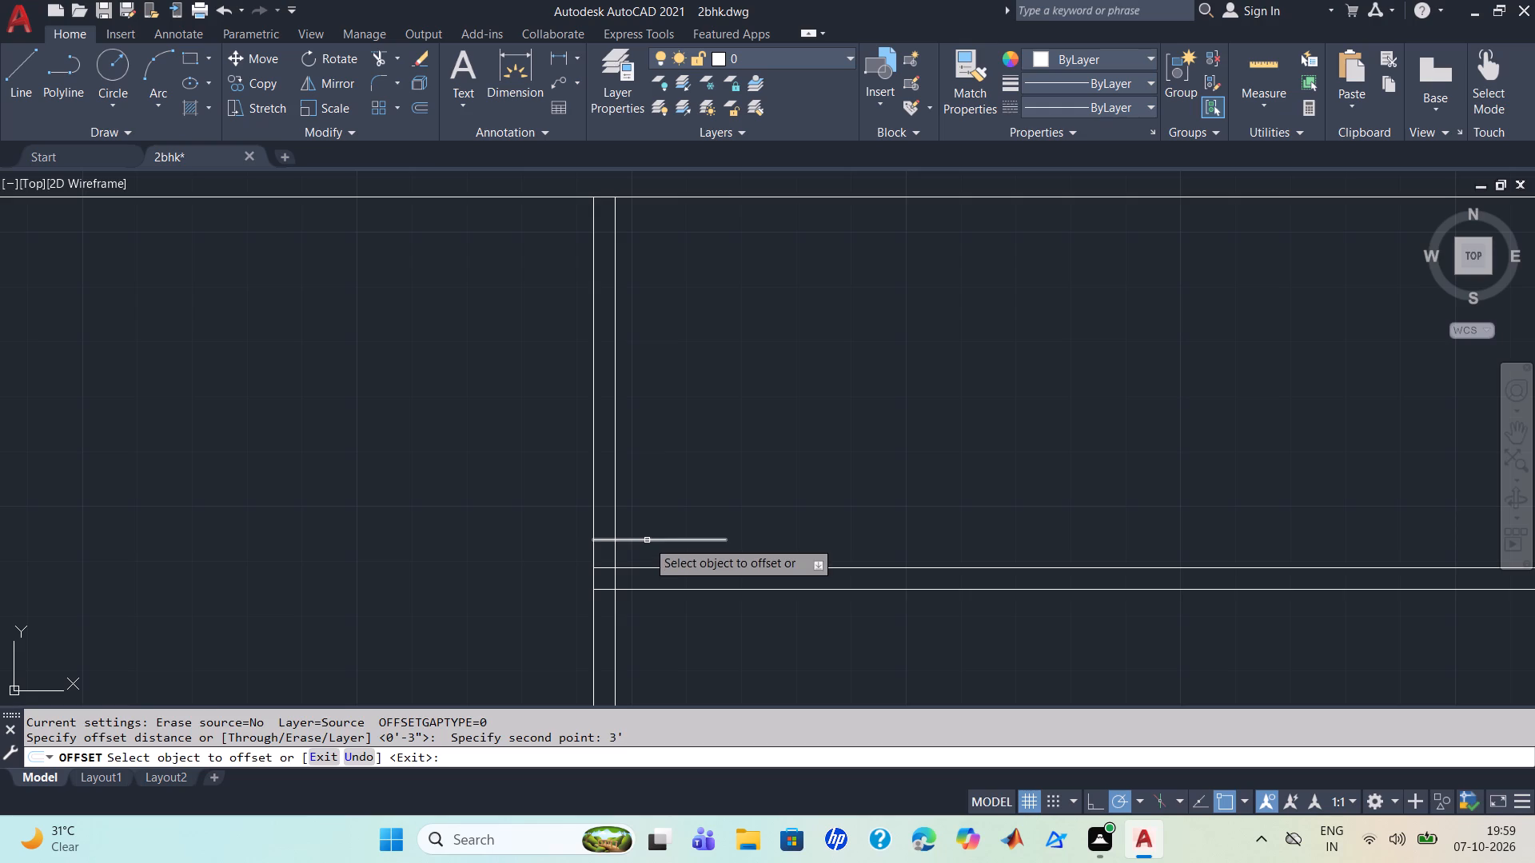
{"action": "left_click", "coordinate": [647, 540]}
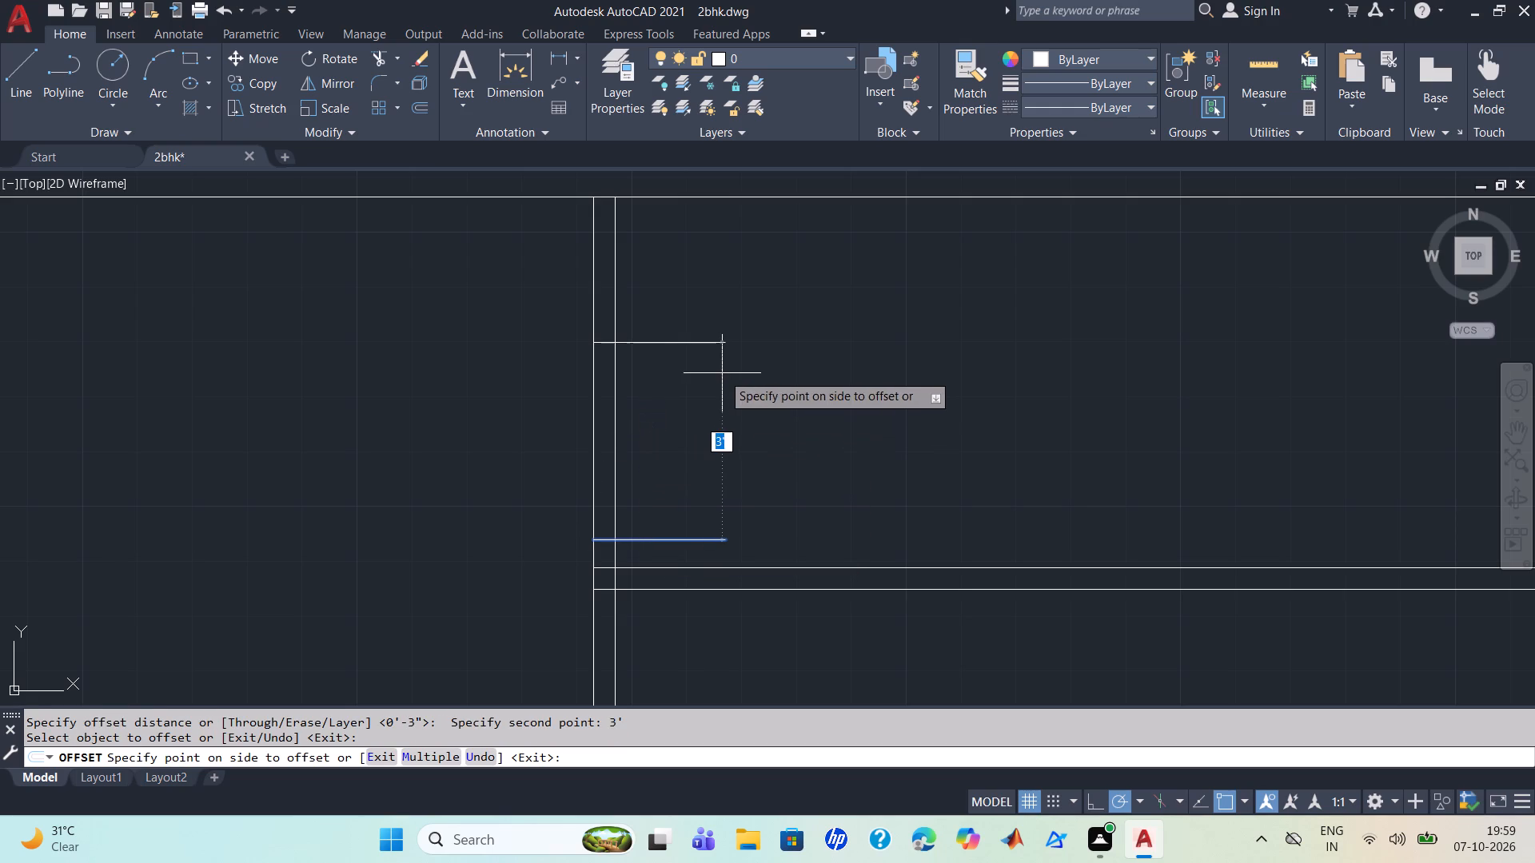
{"action": "middle_click_drag", "start_coordinate": [722, 373], "coordinate": [728, 387]}
{"action": "middle_click", "coordinate": [723, 346]}
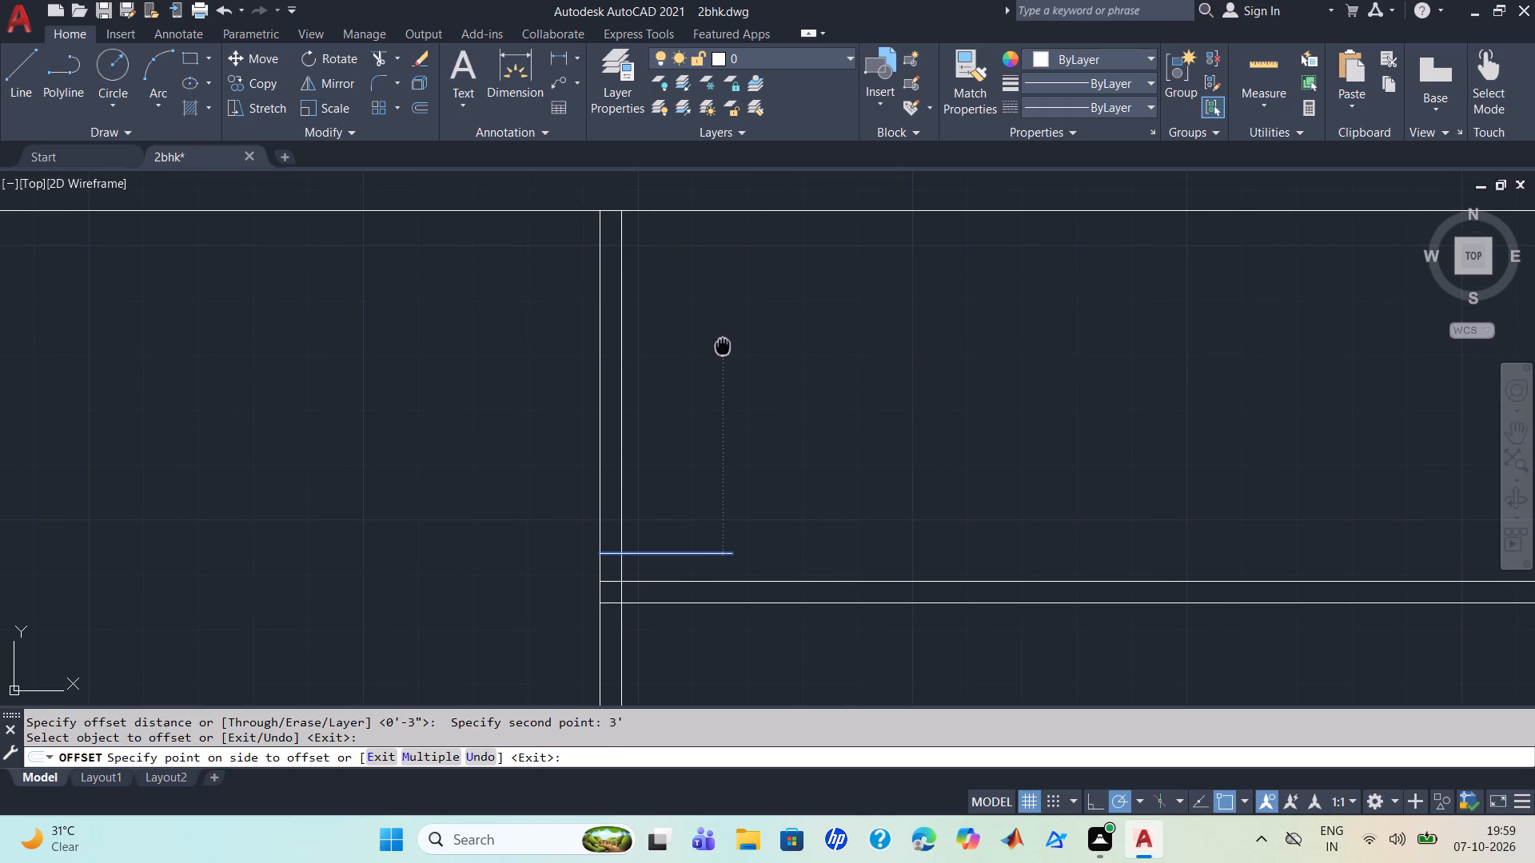
{"action": "left_click", "coordinate": [823, 425]}
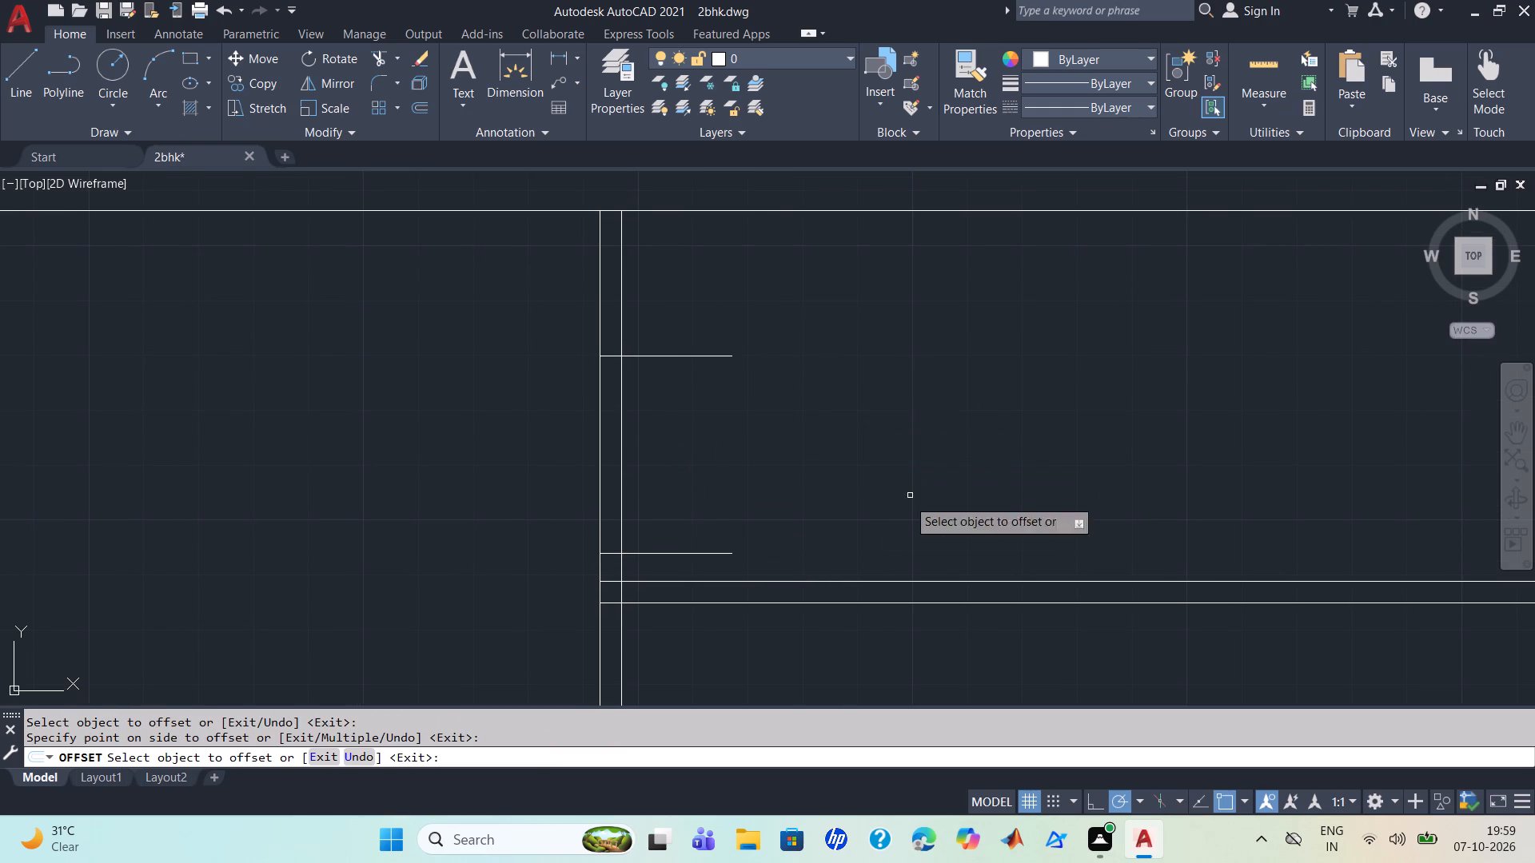
{"action": "key", "text": "Escape"}
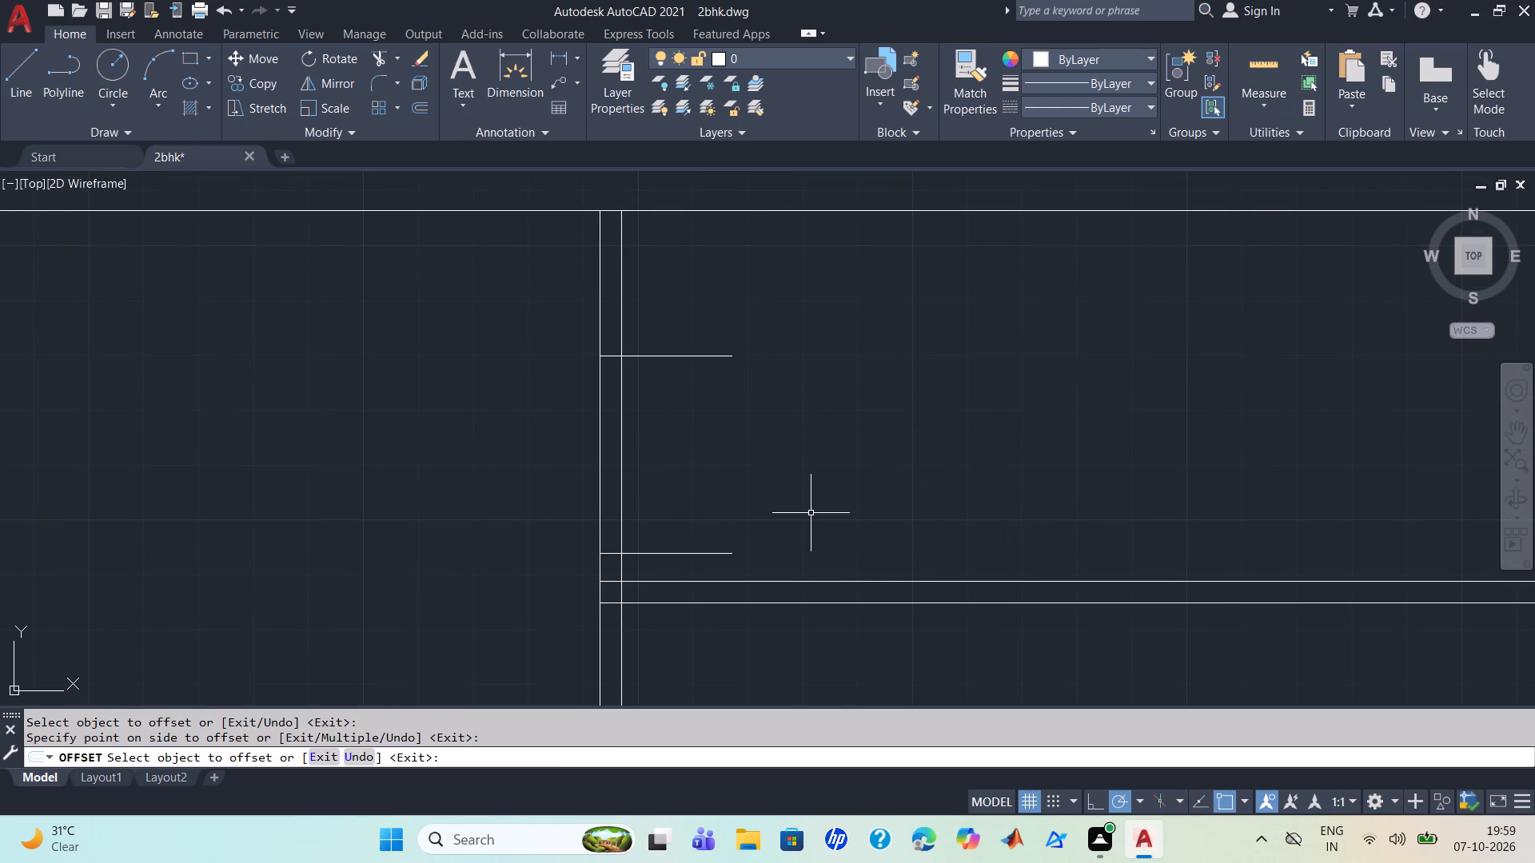
{"action": "key", "text": "Escape"}
Draw a line from the second horizontal partition's left end, running a short way along its lower face, then vertically up across the partition.
{"action": "scroll", "coordinate": [791, 484], "scroll_direction": "down", "scroll_amount": 3}
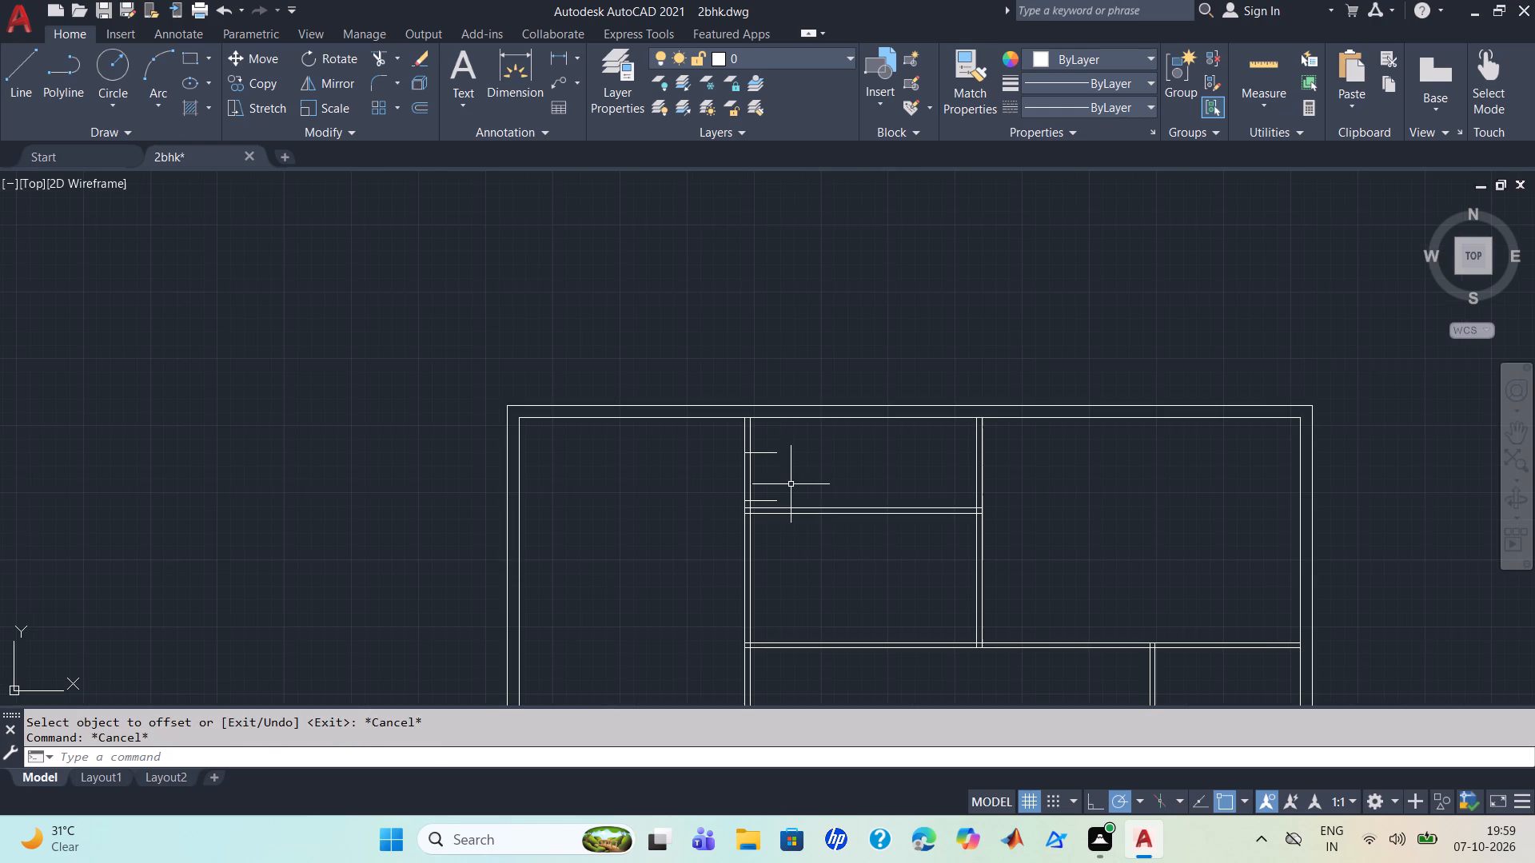
{"action": "scroll", "coordinate": [791, 484], "scroll_direction": "up", "scroll_amount": 3}
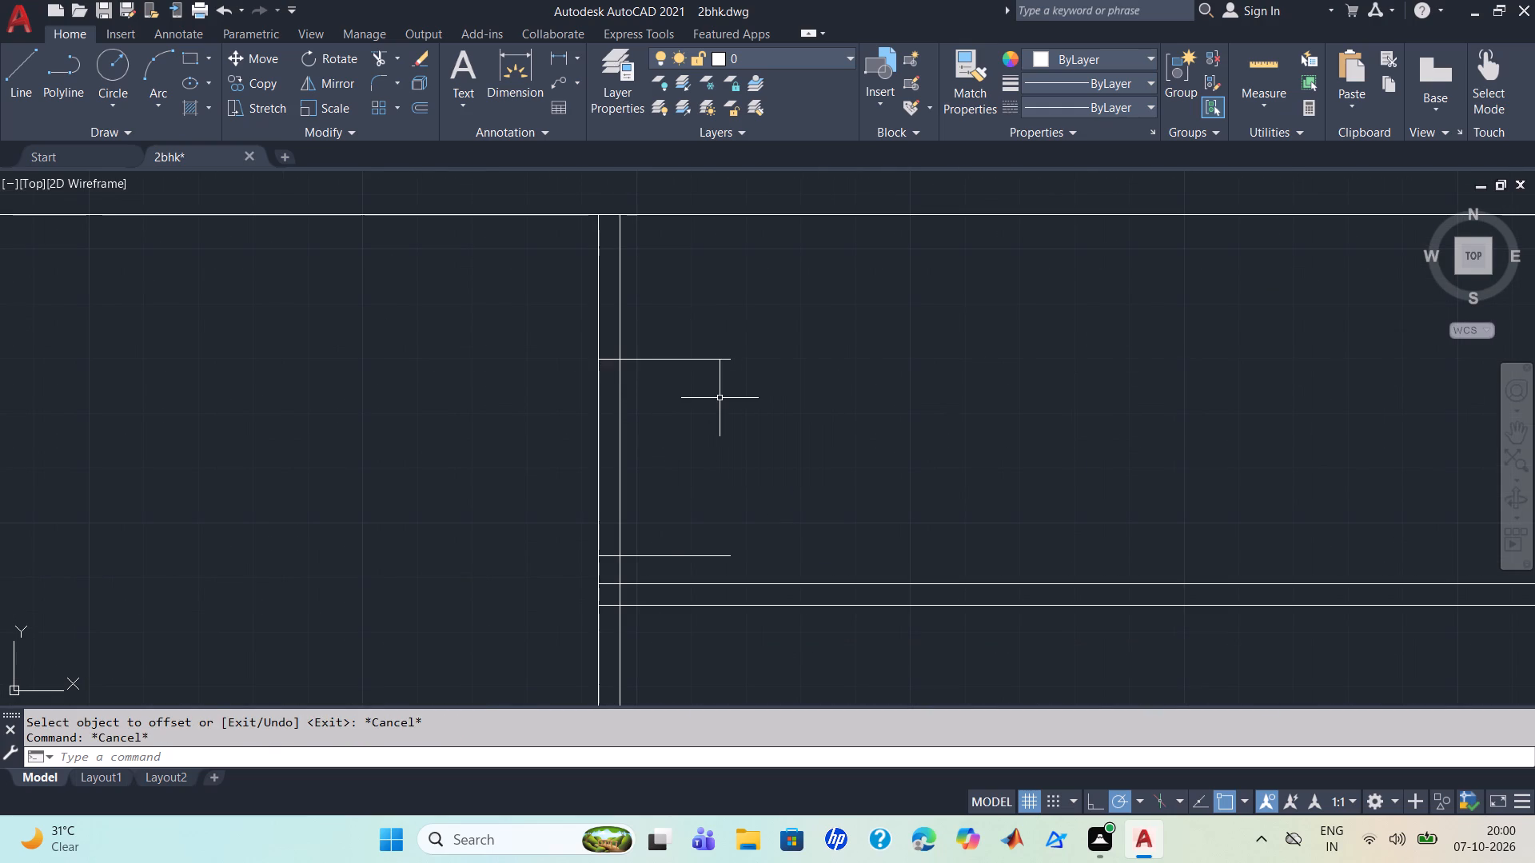
{"action": "scroll", "coordinate": [720, 398], "scroll_direction": "down", "scroll_amount": 3}
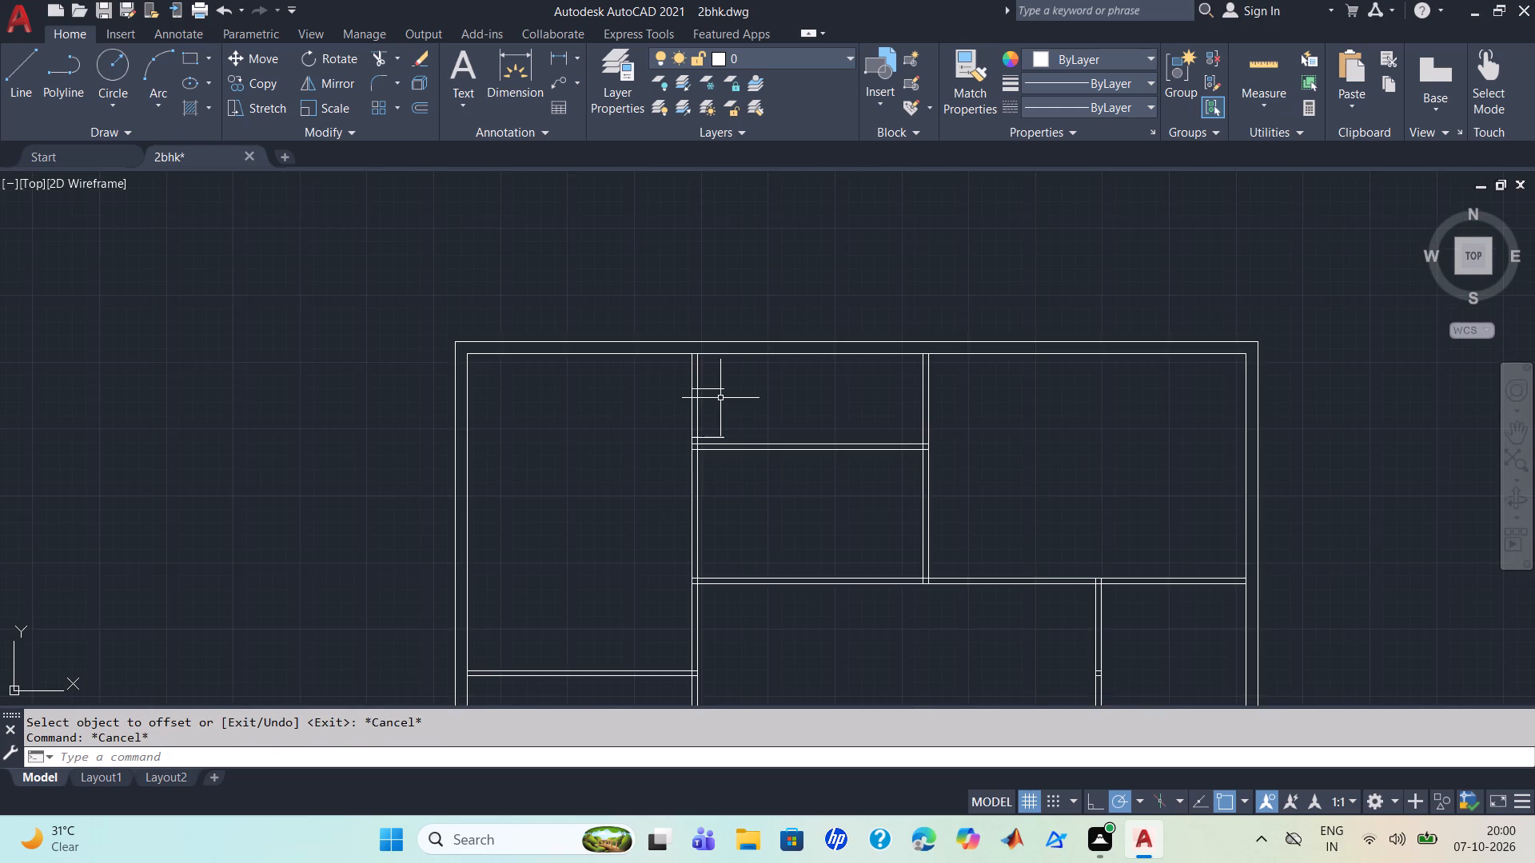
{"action": "scroll", "coordinate": [720, 398], "scroll_direction": "down", "scroll_amount": 2}
{"action": "scroll", "coordinate": [734, 514], "scroll_direction": "up", "scroll_amount": 2}
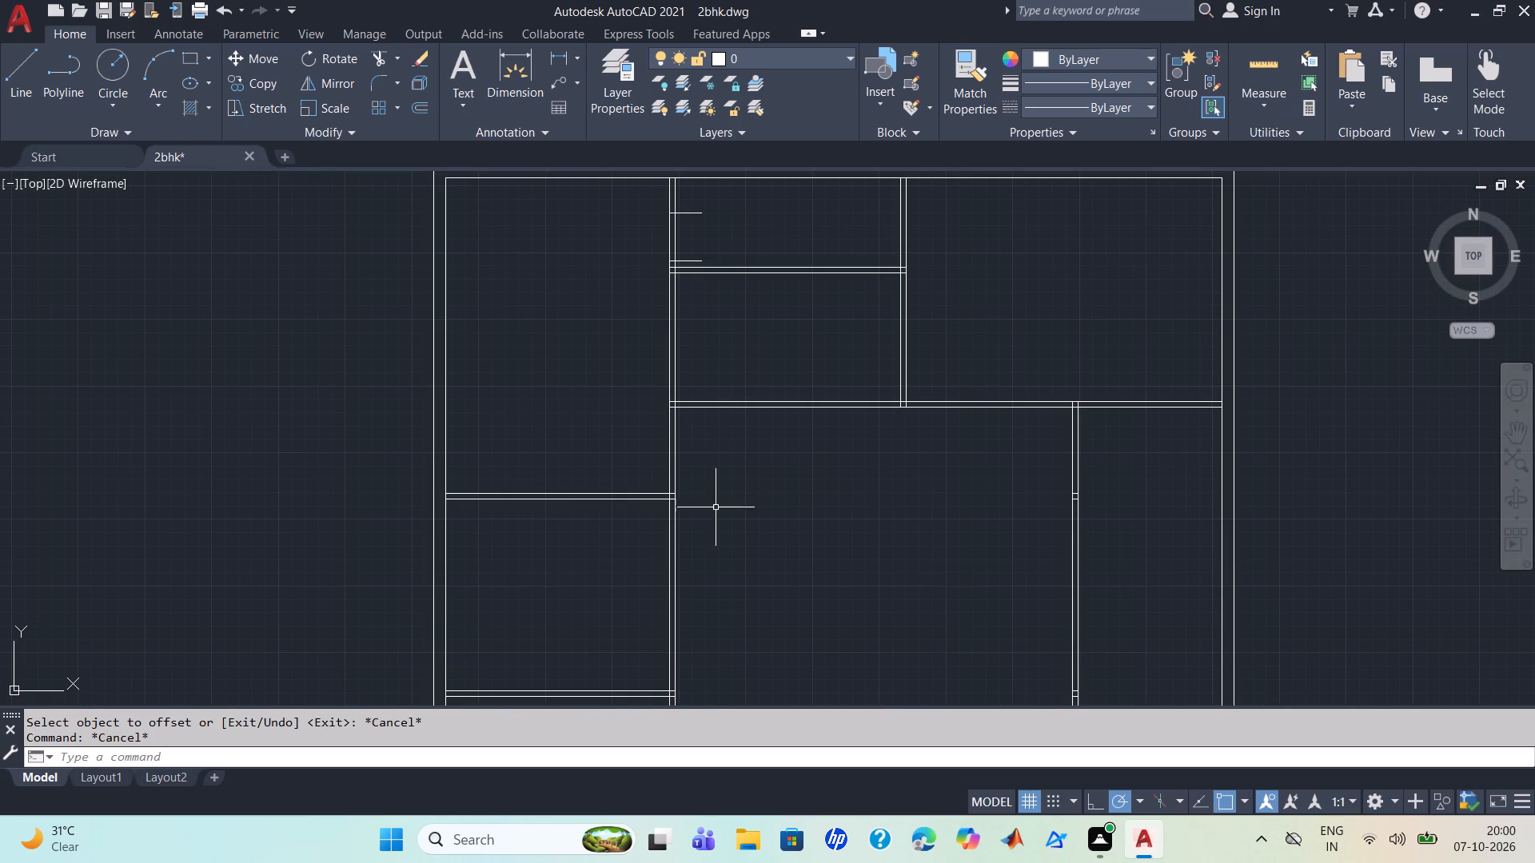
{"action": "scroll", "coordinate": [715, 419], "scroll_direction": "up", "scroll_amount": 4}
{"action": "scroll", "coordinate": [697, 417], "scroll_direction": "down", "scroll_amount": 4}
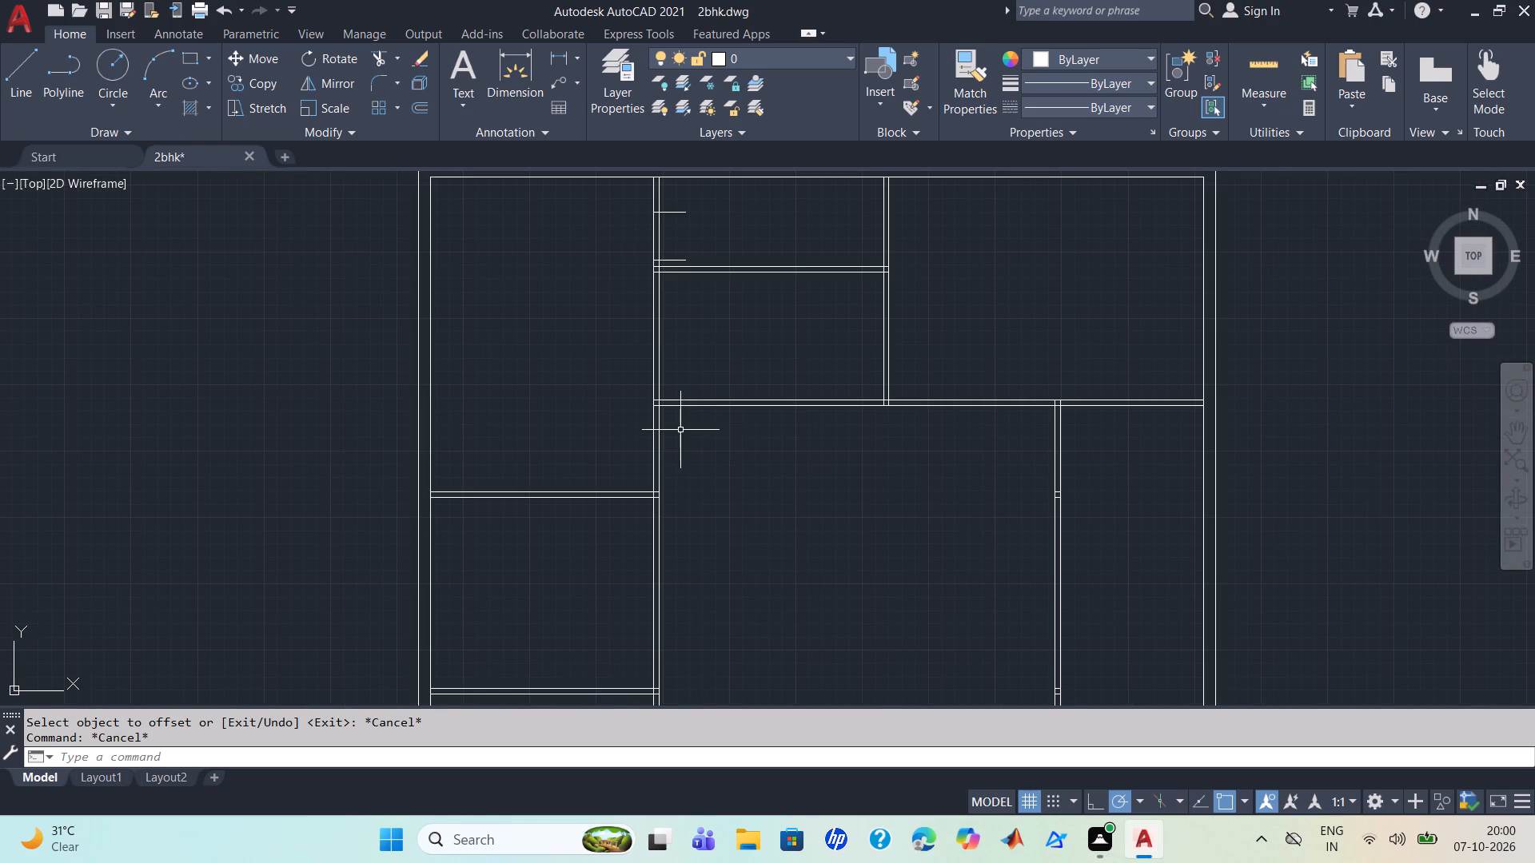
{"action": "key", "text": "l"}
{"action": "key", "text": "Return"}
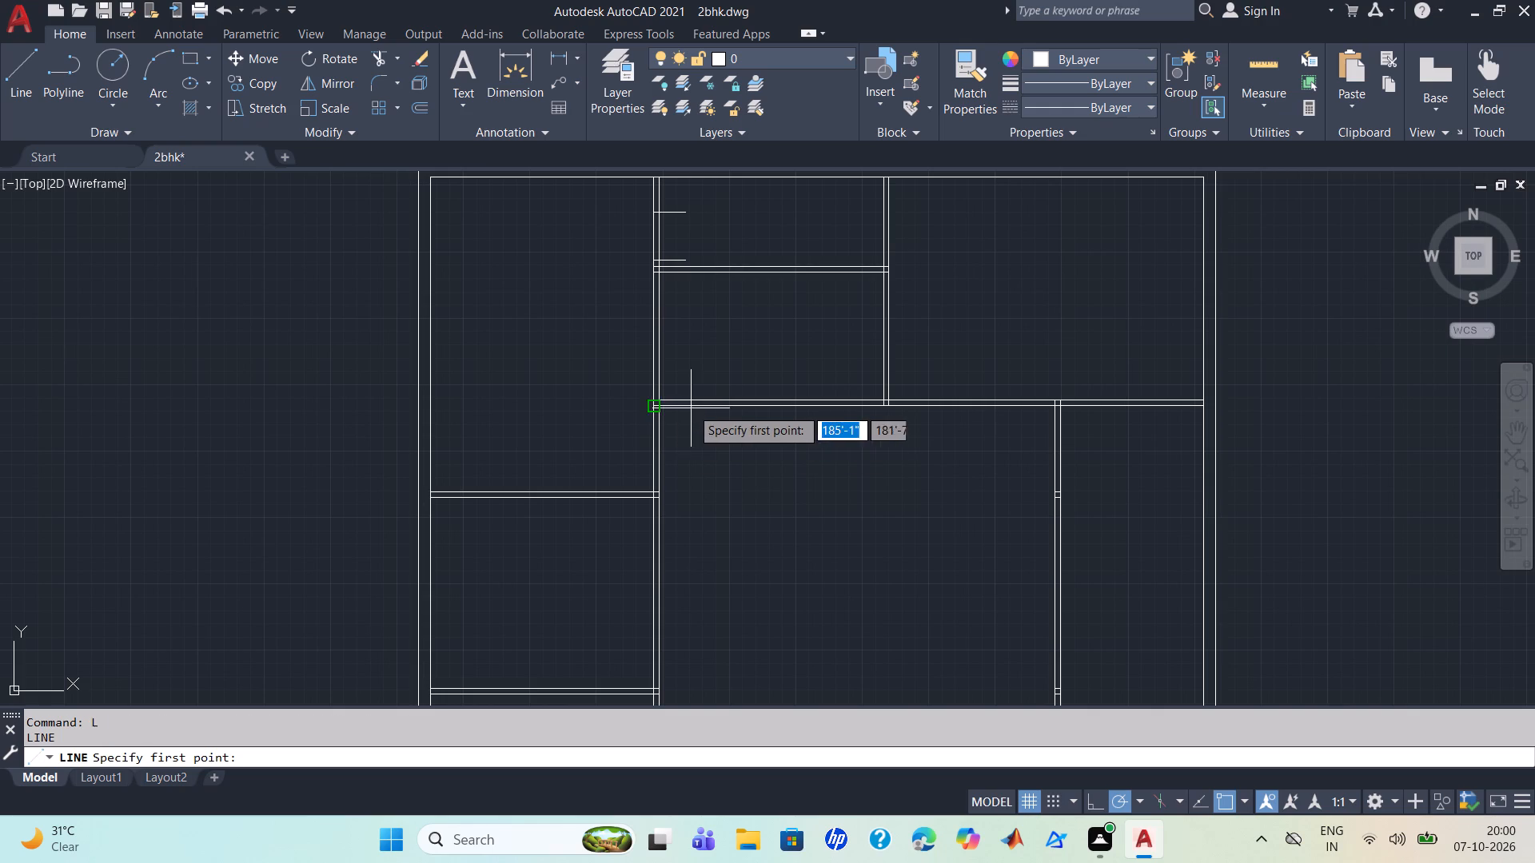
{"action": "scroll", "coordinate": [672, 411], "scroll_direction": "up", "scroll_amount": 4}
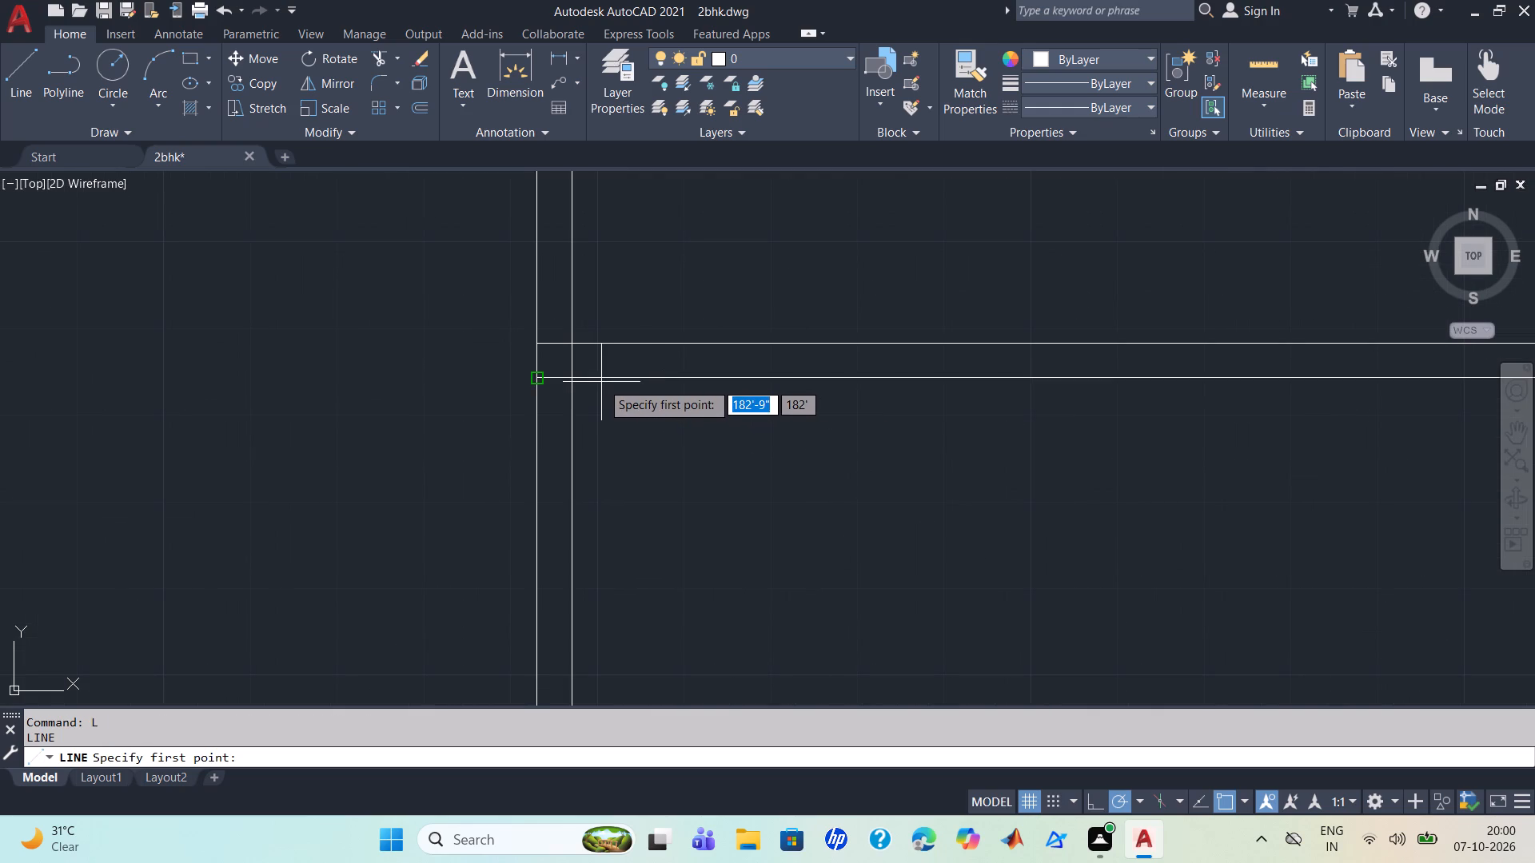
{"action": "double_click", "coordinate": [599, 378]}
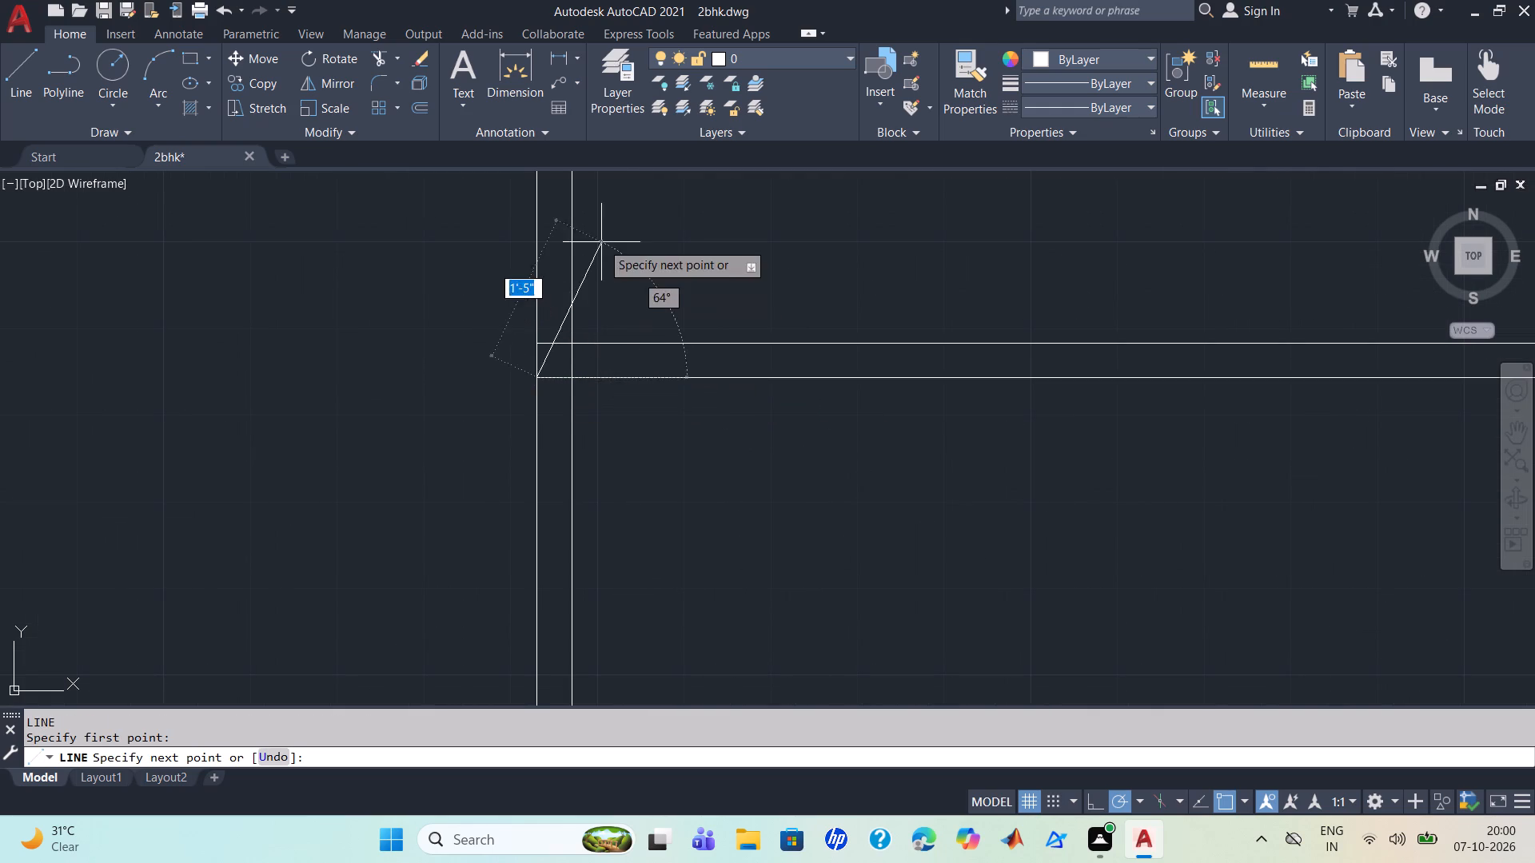
{"action": "double_click", "coordinate": [606, 382]}
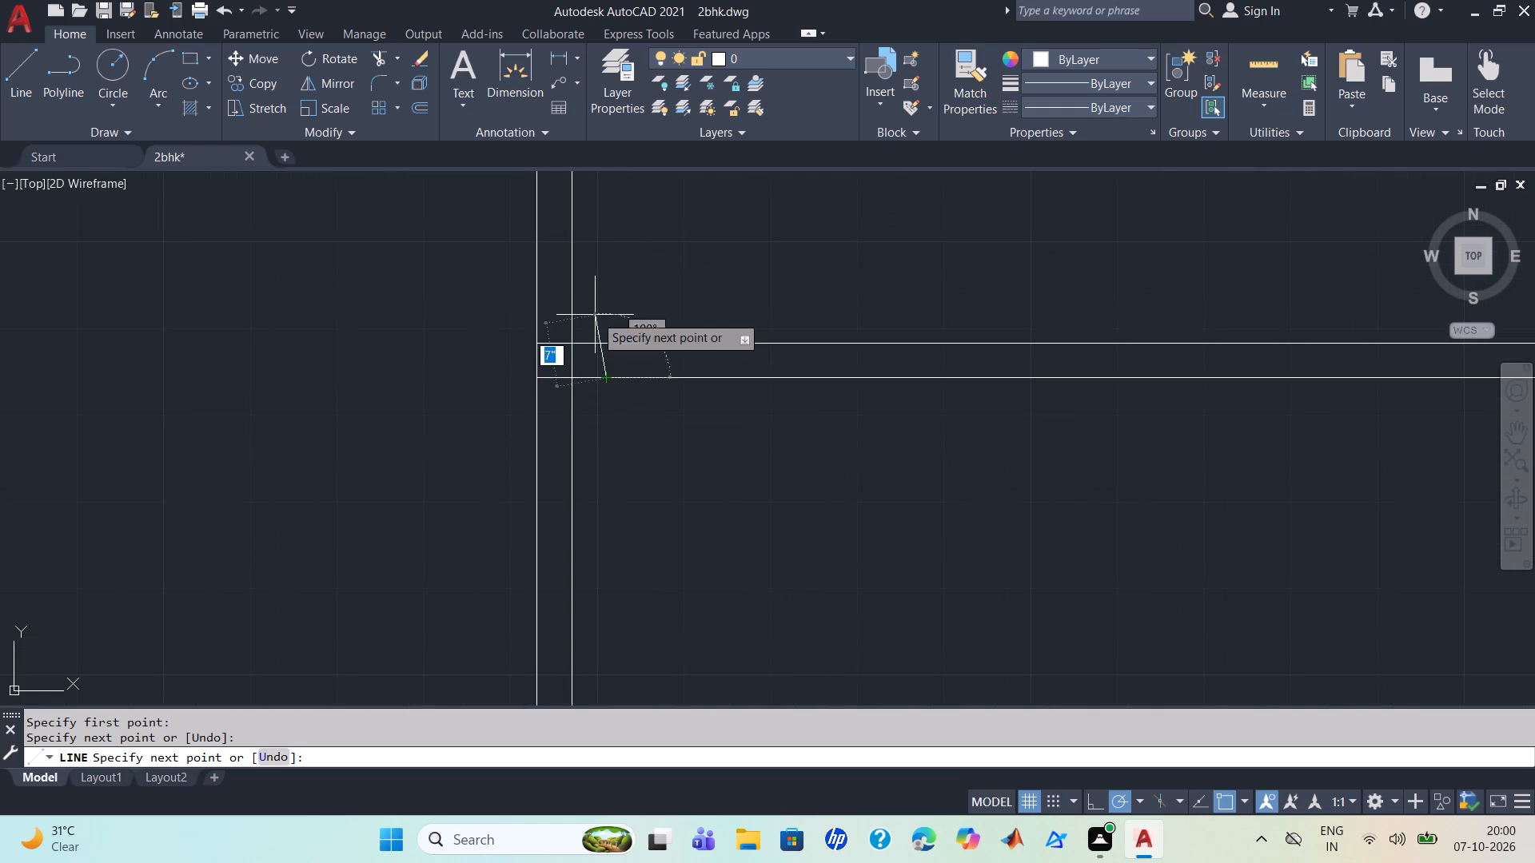
{"action": "left_click", "coordinate": [604, 280]}
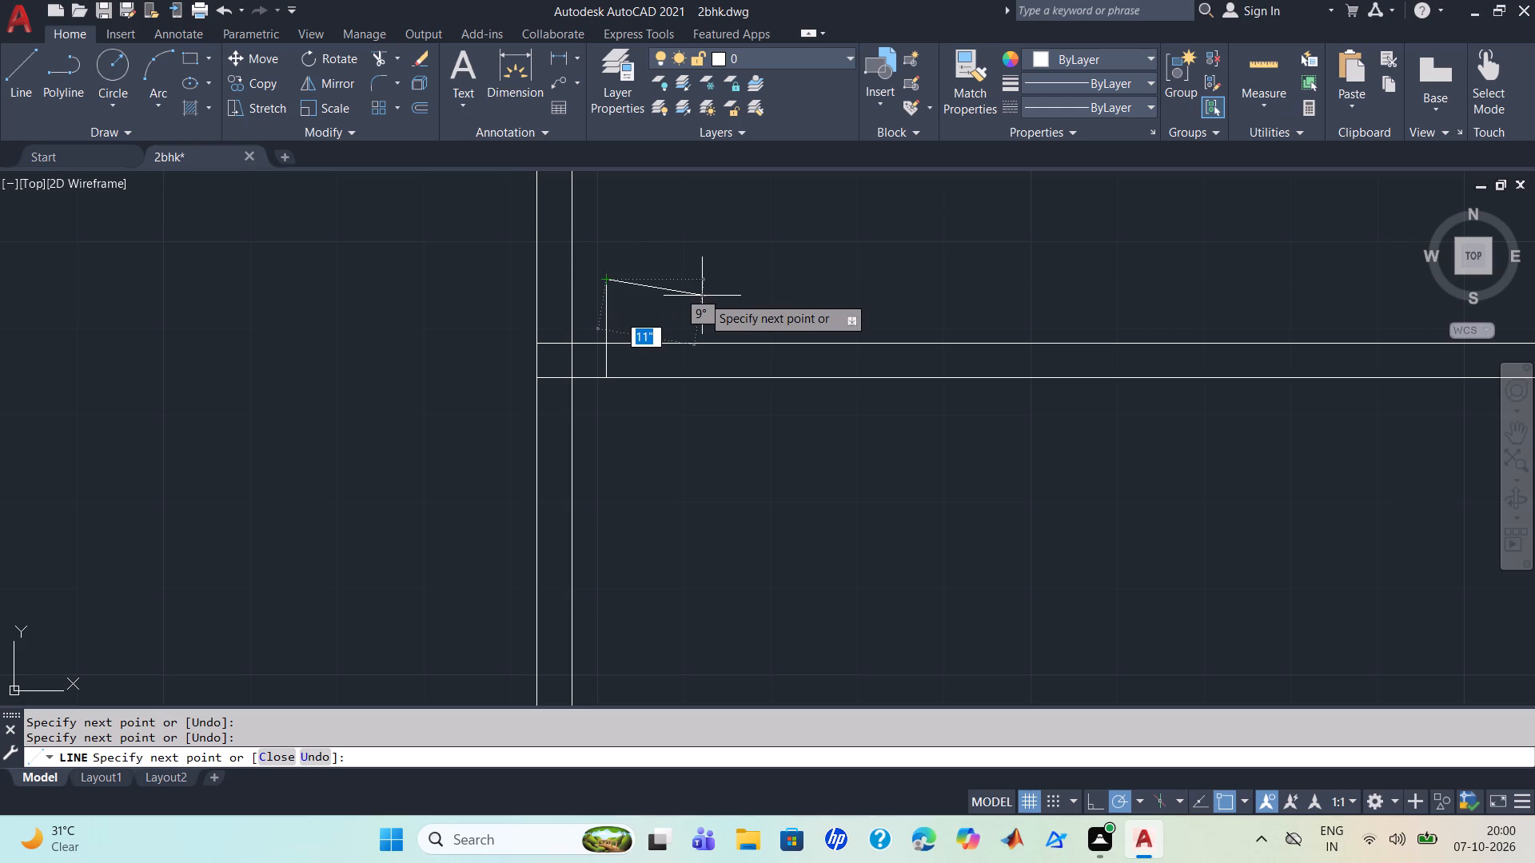
{"action": "key", "text": "BackSpace"}
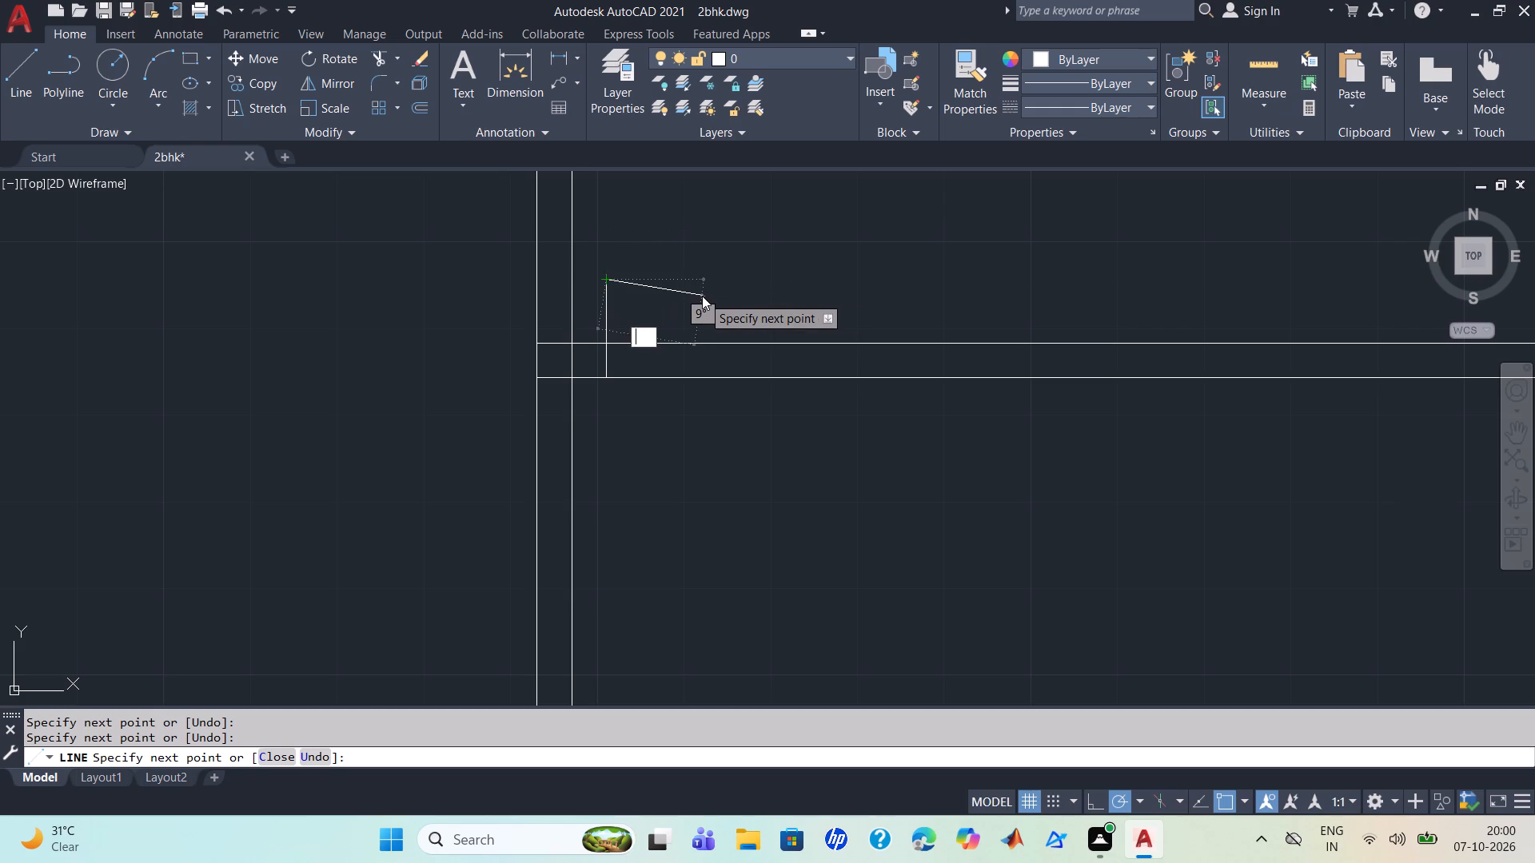
{"action": "key", "text": "BackSpace"}
{"action": "key", "text": "Escape"}
{"action": "key", "text": "o"}
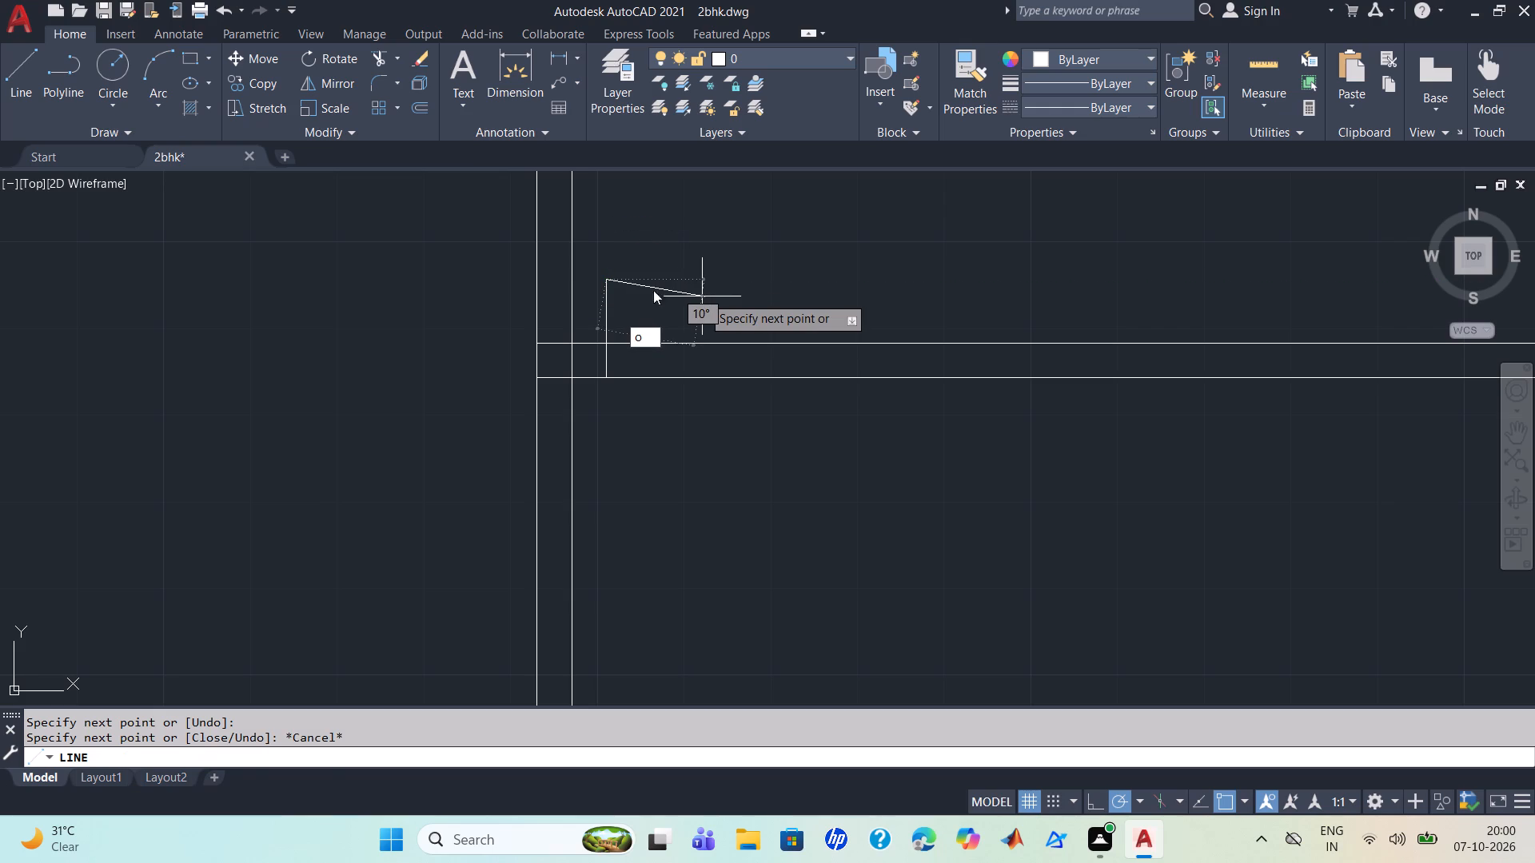
{"action": "key", "text": "Escape"}
{"action": "key", "text": "Escape"}
{"action": "key", "text": "Escape"}
Offset the new short vertical line by 3' to the right along the horizontal partition.
{"action": "key", "text": "o"}
{"action": "key", "text": "Return"}
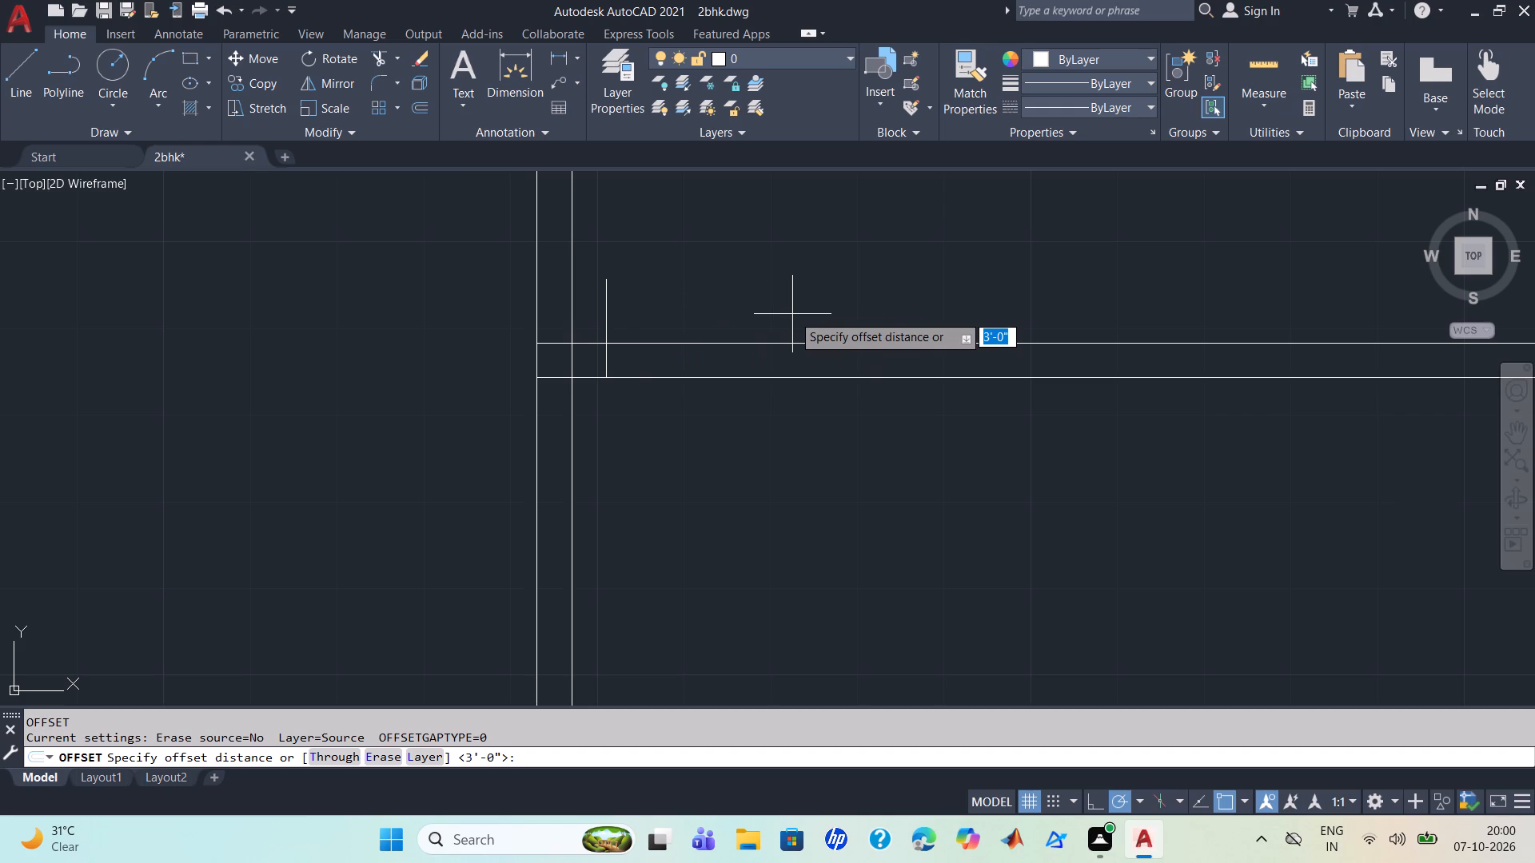
{"action": "key", "text": "3"}
{"action": "key", "text": "apostrophe"}
{"action": "key", "text": "Return"}
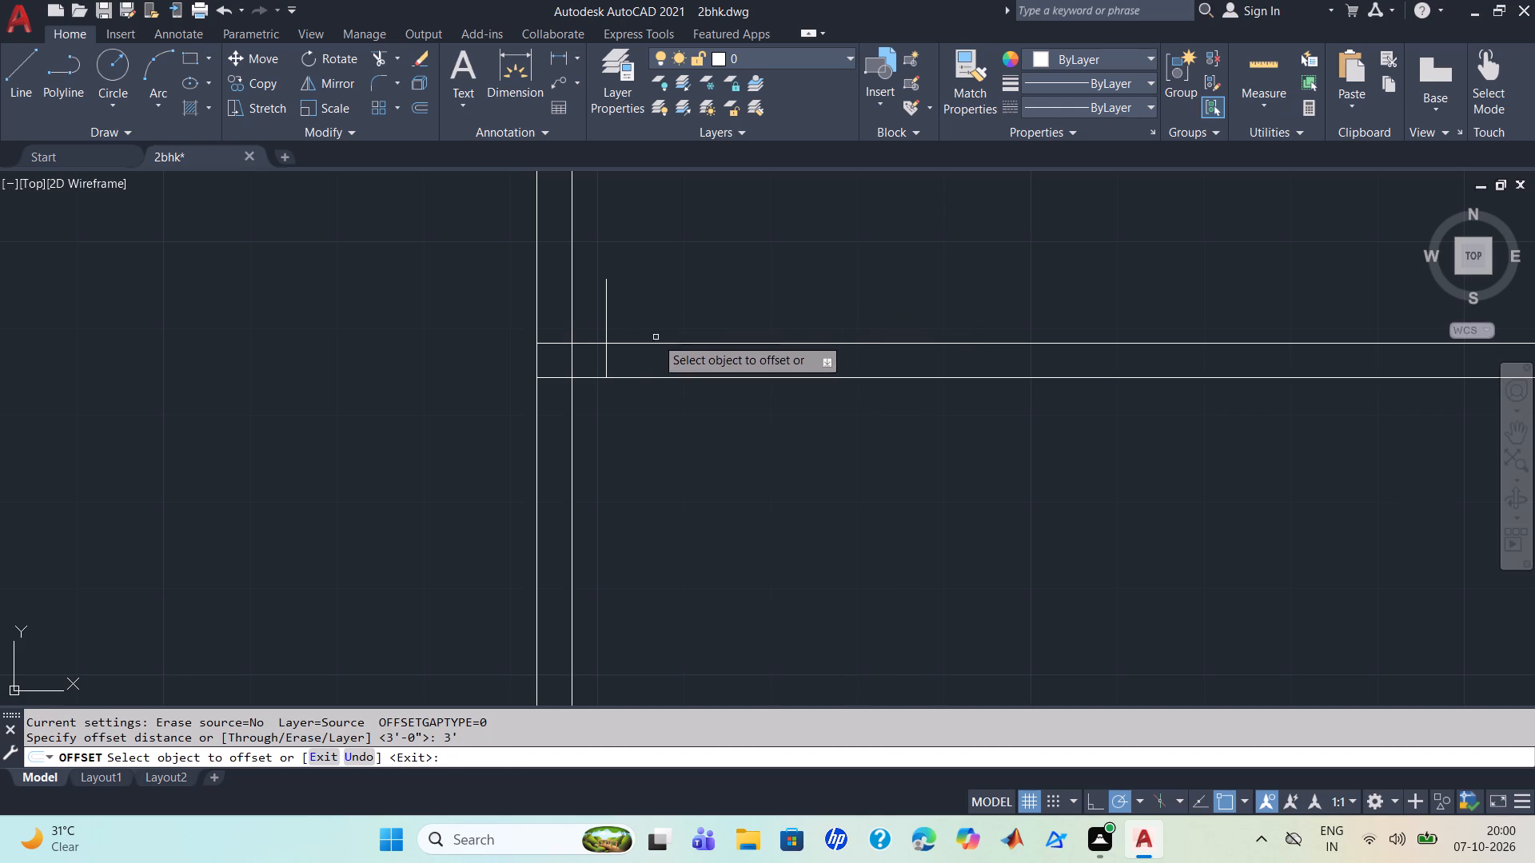
{"action": "left_click", "coordinate": [606, 316]}
{"action": "left_click", "coordinate": [803, 318]}
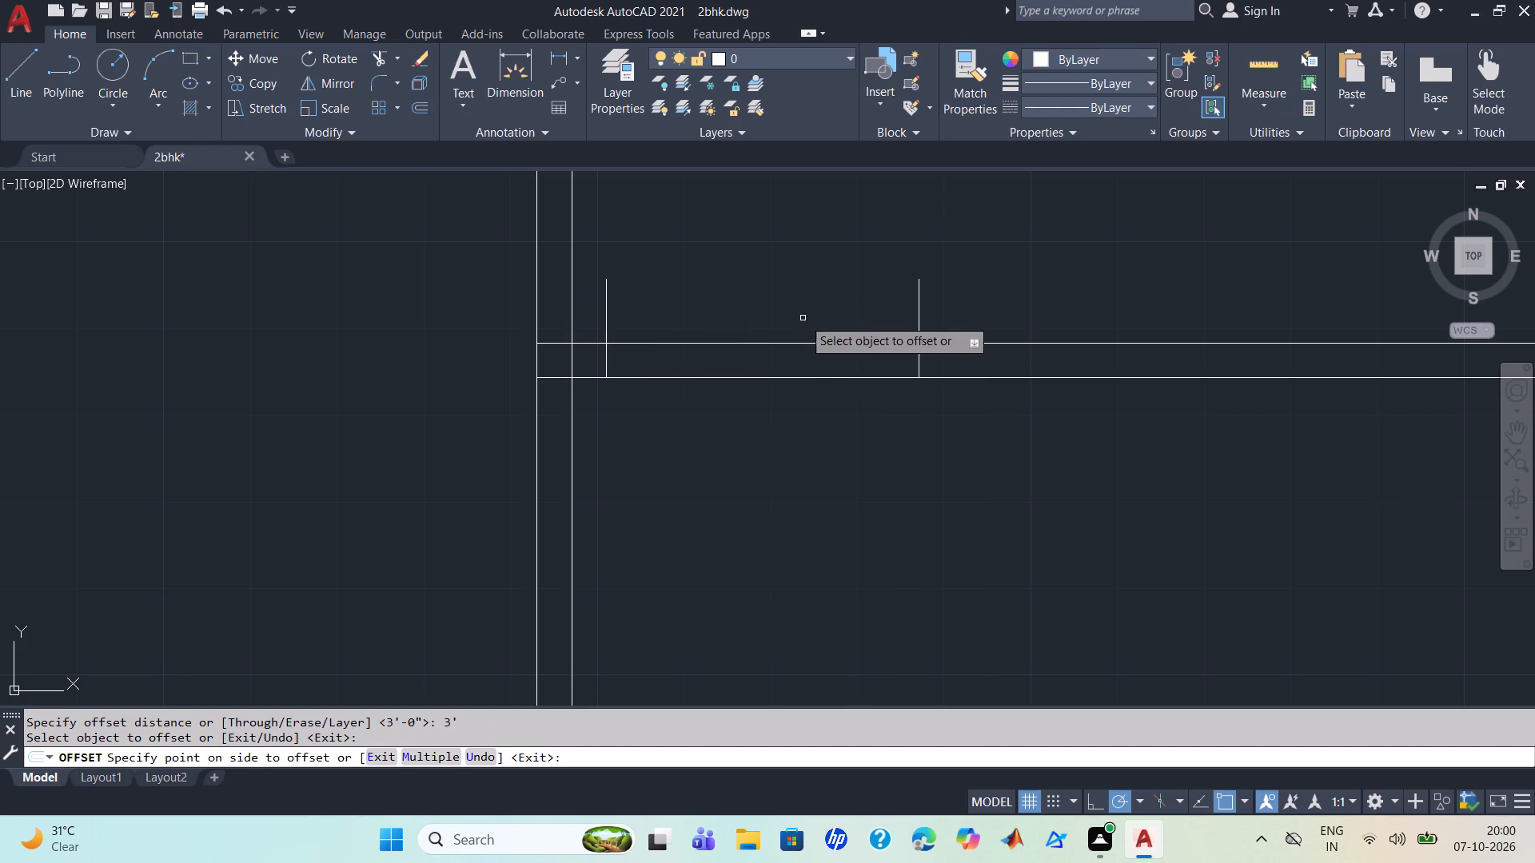
{"action": "scroll", "coordinate": [911, 372], "scroll_direction": "down", "scroll_amount": 5}
{"action": "middle_click_drag", "start_coordinate": [924, 424], "coordinate": [904, 368]}
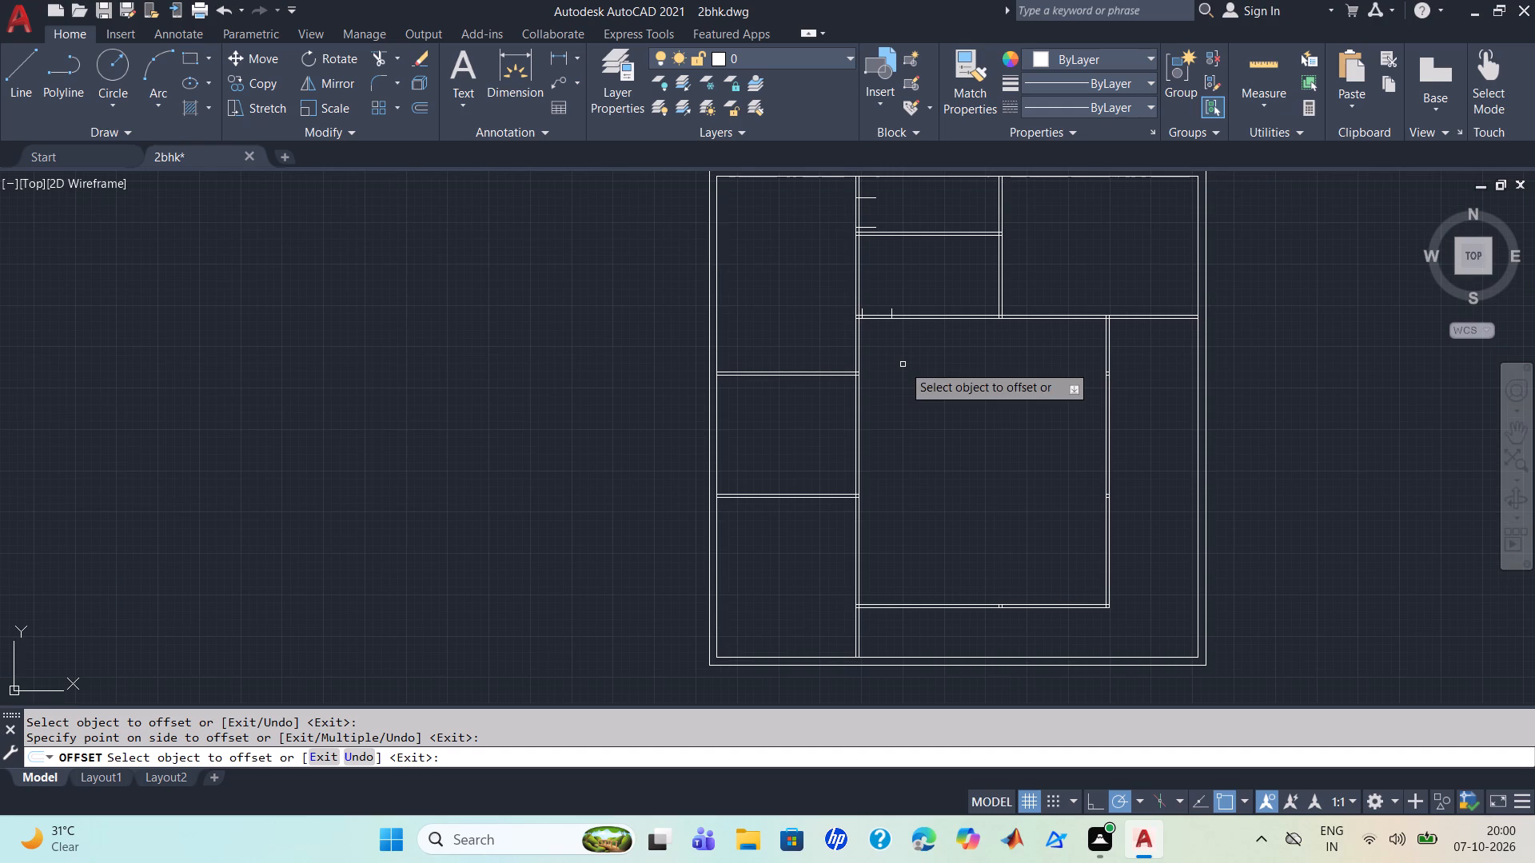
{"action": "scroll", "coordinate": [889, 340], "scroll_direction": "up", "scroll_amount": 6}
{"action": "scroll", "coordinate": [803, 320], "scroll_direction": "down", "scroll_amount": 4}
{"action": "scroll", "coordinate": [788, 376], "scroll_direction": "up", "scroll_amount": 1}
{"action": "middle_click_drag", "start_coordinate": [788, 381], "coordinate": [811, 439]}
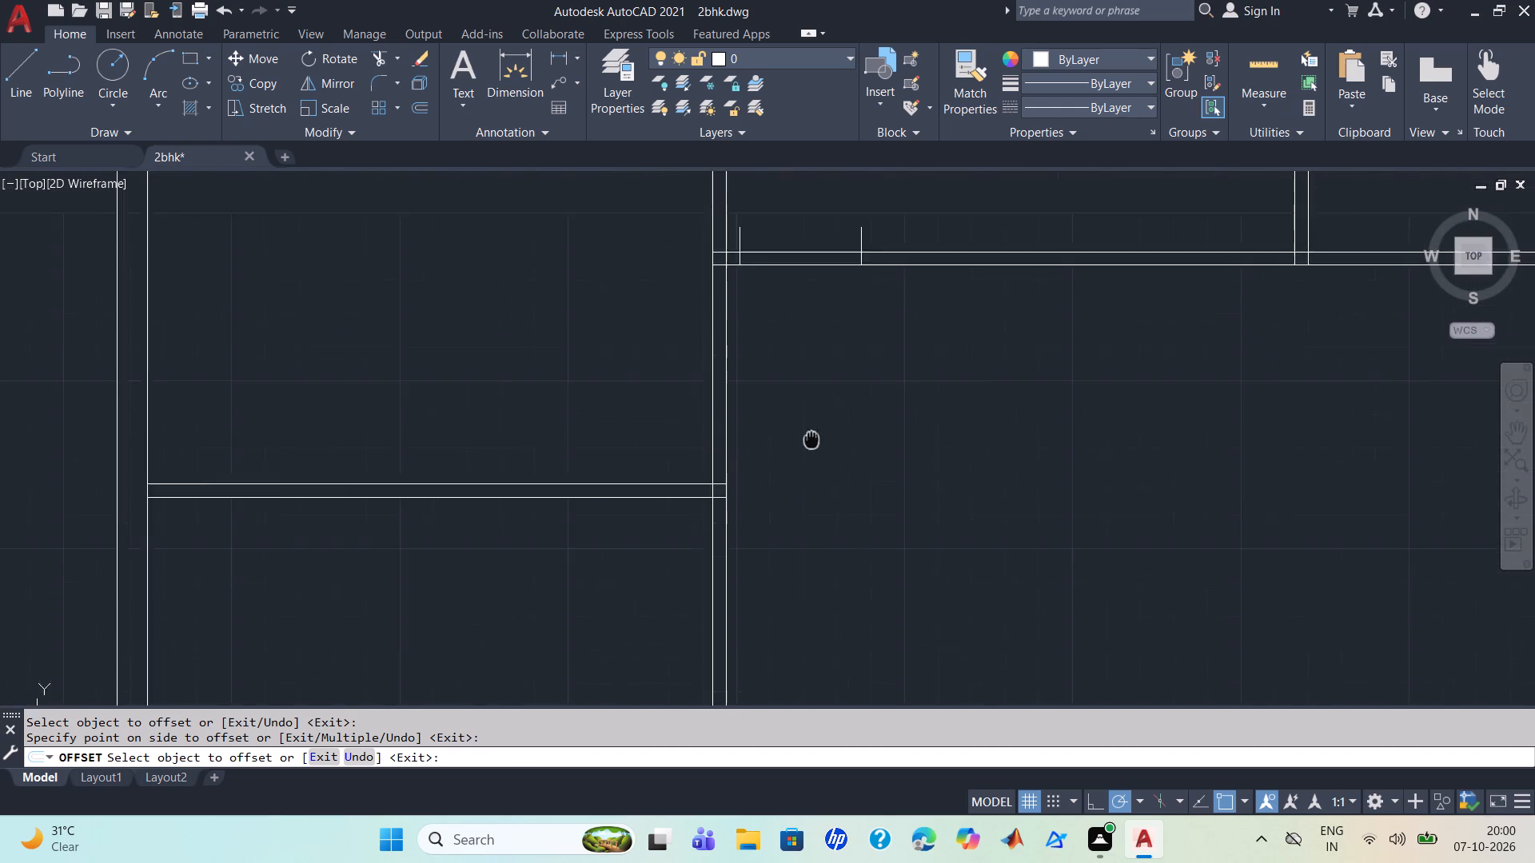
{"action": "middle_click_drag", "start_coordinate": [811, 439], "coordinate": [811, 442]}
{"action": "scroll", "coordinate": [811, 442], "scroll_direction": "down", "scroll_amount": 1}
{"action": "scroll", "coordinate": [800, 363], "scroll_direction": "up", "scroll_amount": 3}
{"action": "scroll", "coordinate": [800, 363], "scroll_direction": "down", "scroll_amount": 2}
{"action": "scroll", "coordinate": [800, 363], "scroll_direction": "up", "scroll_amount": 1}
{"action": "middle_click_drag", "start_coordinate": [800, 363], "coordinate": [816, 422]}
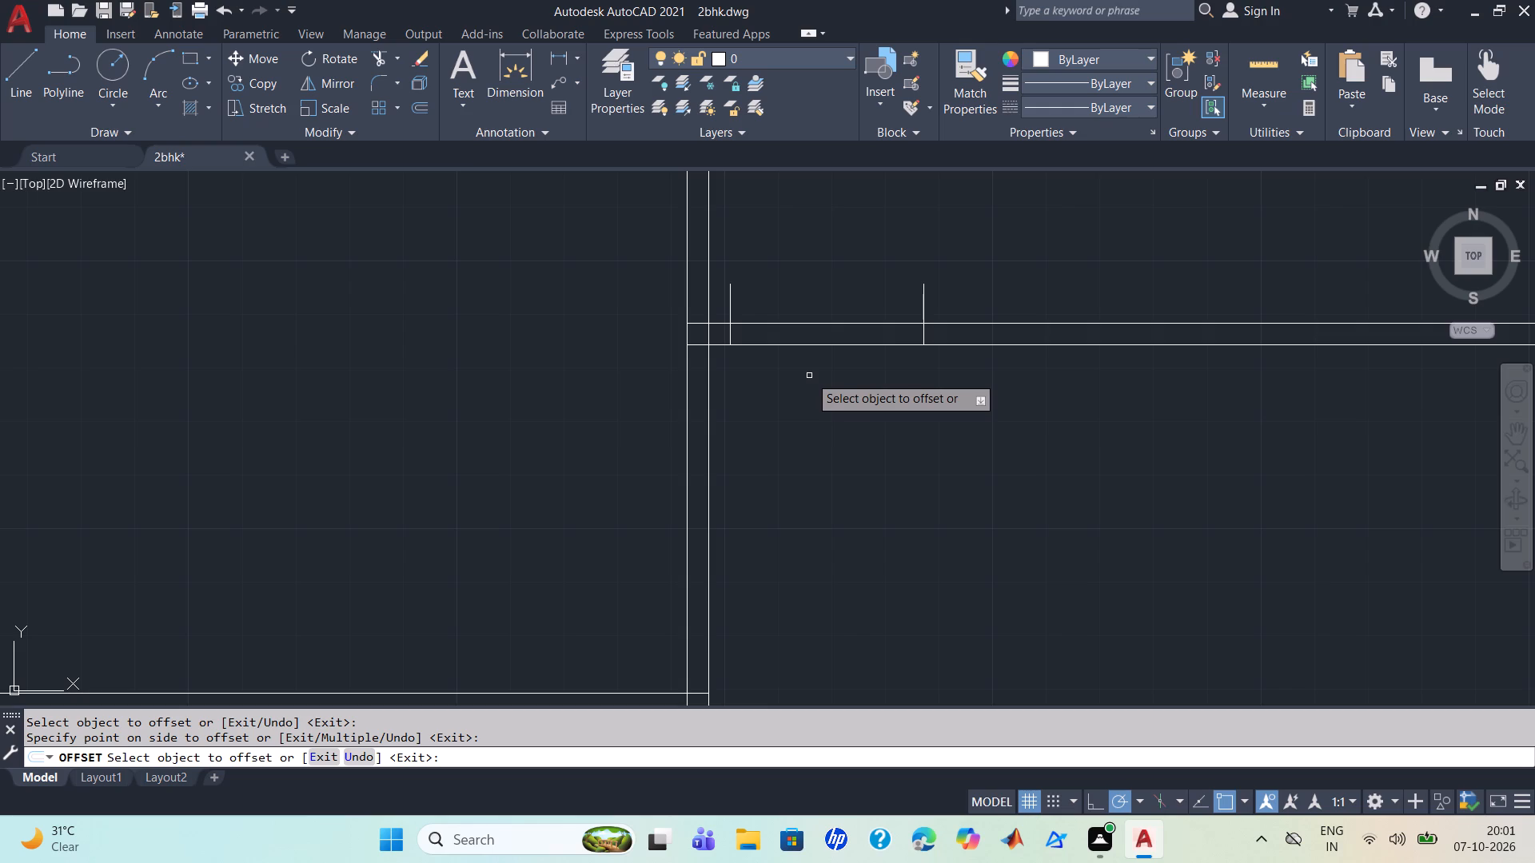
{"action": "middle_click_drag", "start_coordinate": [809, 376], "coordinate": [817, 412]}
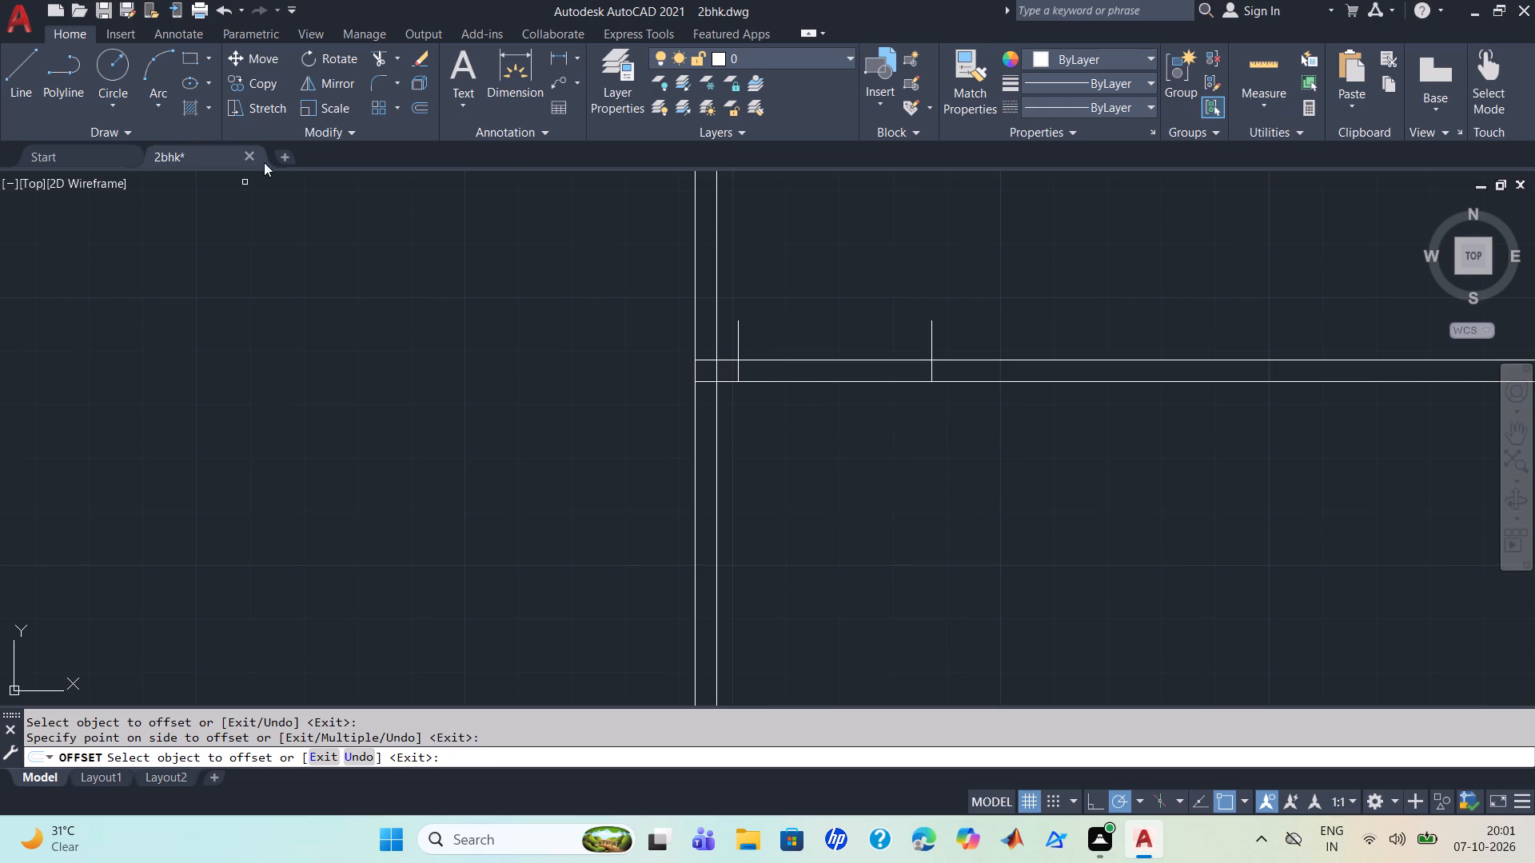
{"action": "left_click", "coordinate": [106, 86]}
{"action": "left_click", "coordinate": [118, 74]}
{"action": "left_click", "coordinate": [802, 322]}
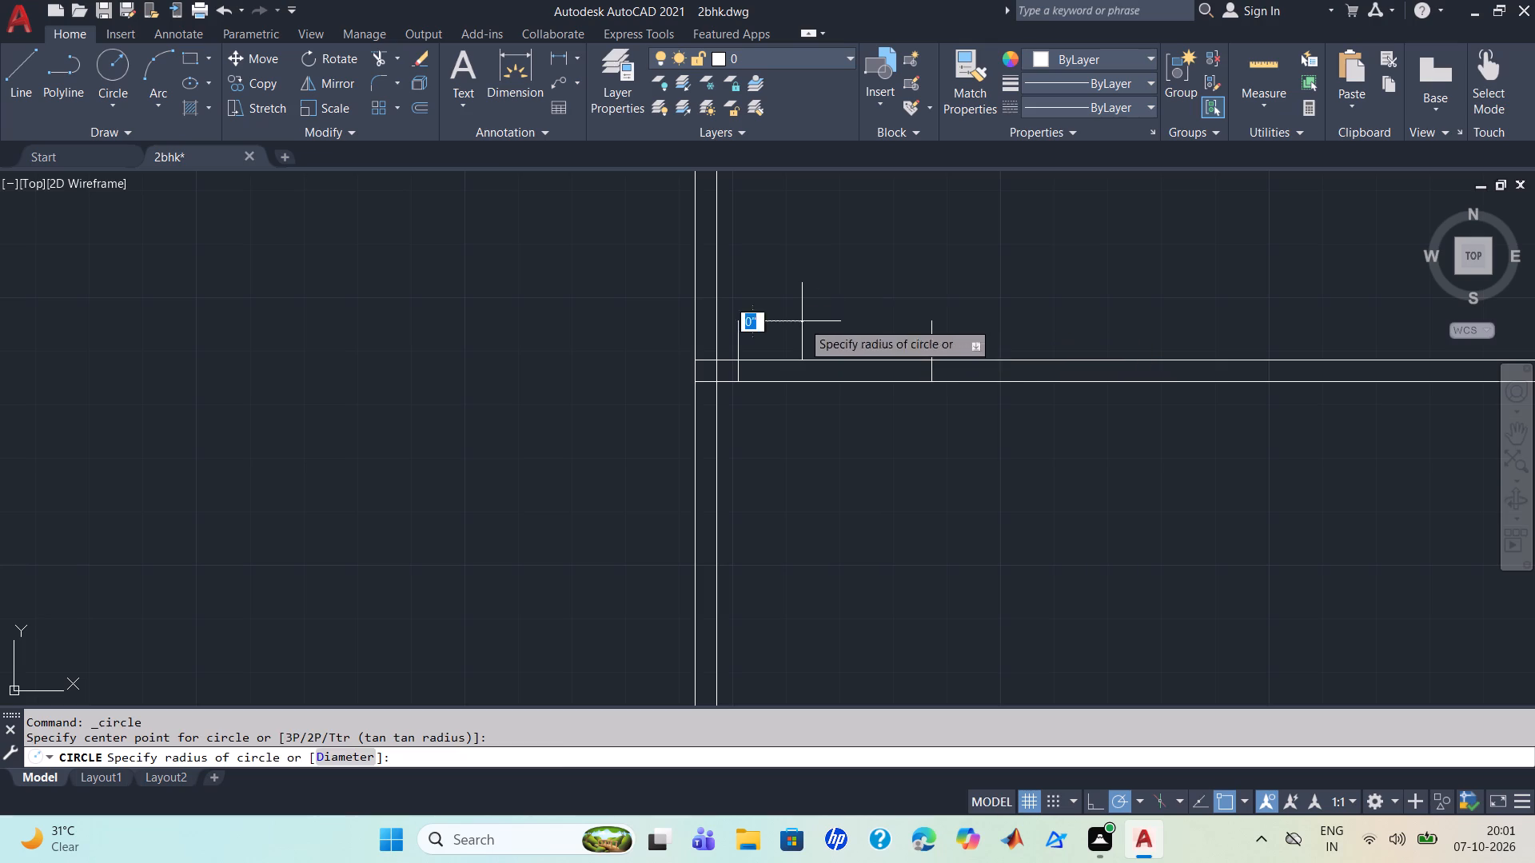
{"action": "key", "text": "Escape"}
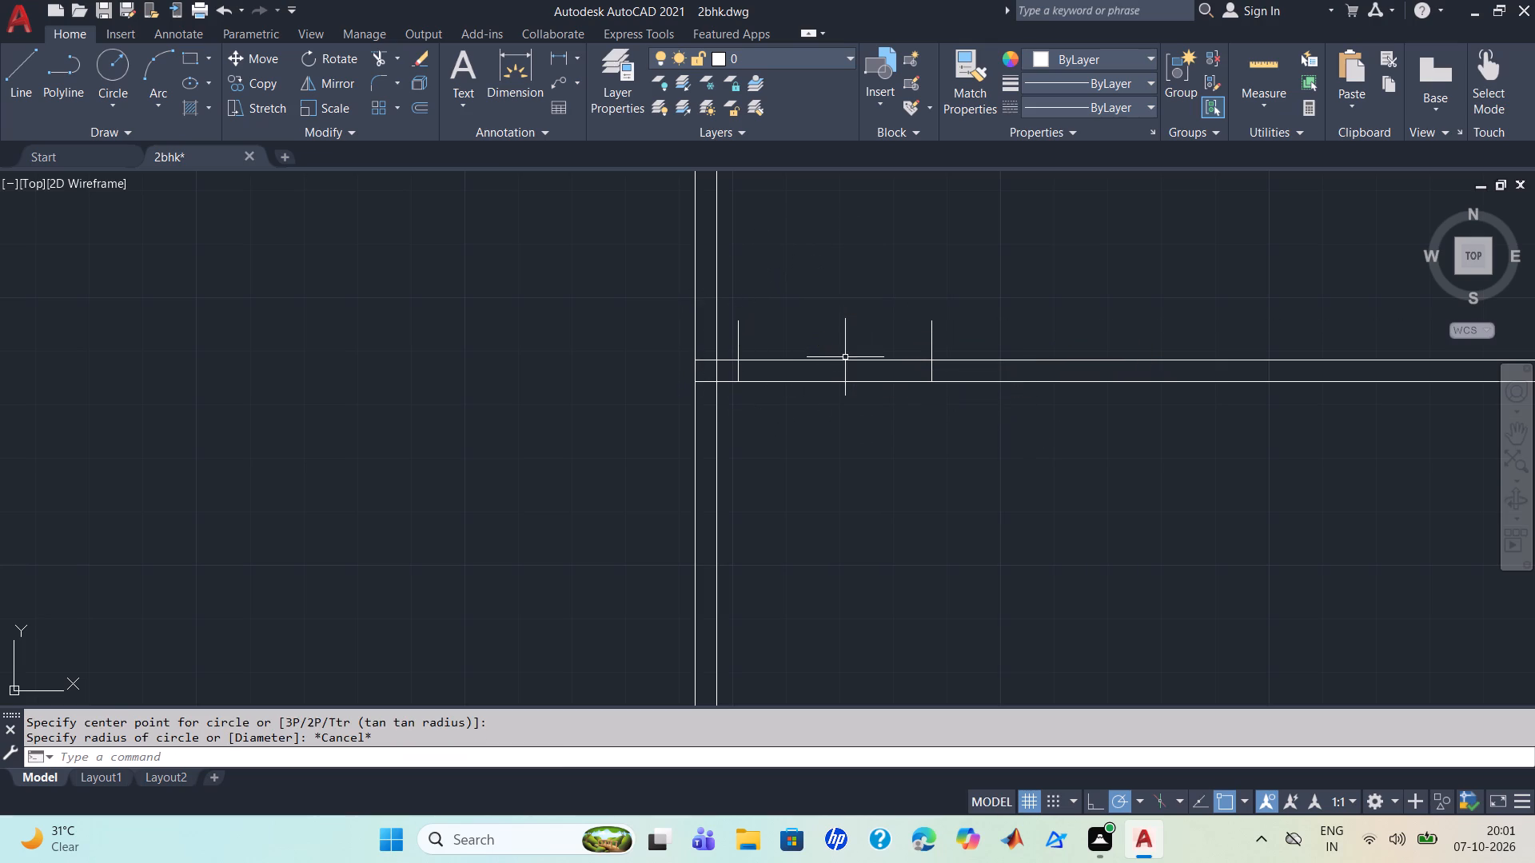
Draw a circle with a 3' radius in the empty space of the top-left room.
{"action": "left_click", "coordinate": [128, 68]}
{"action": "left_click", "coordinate": [225, 240]}
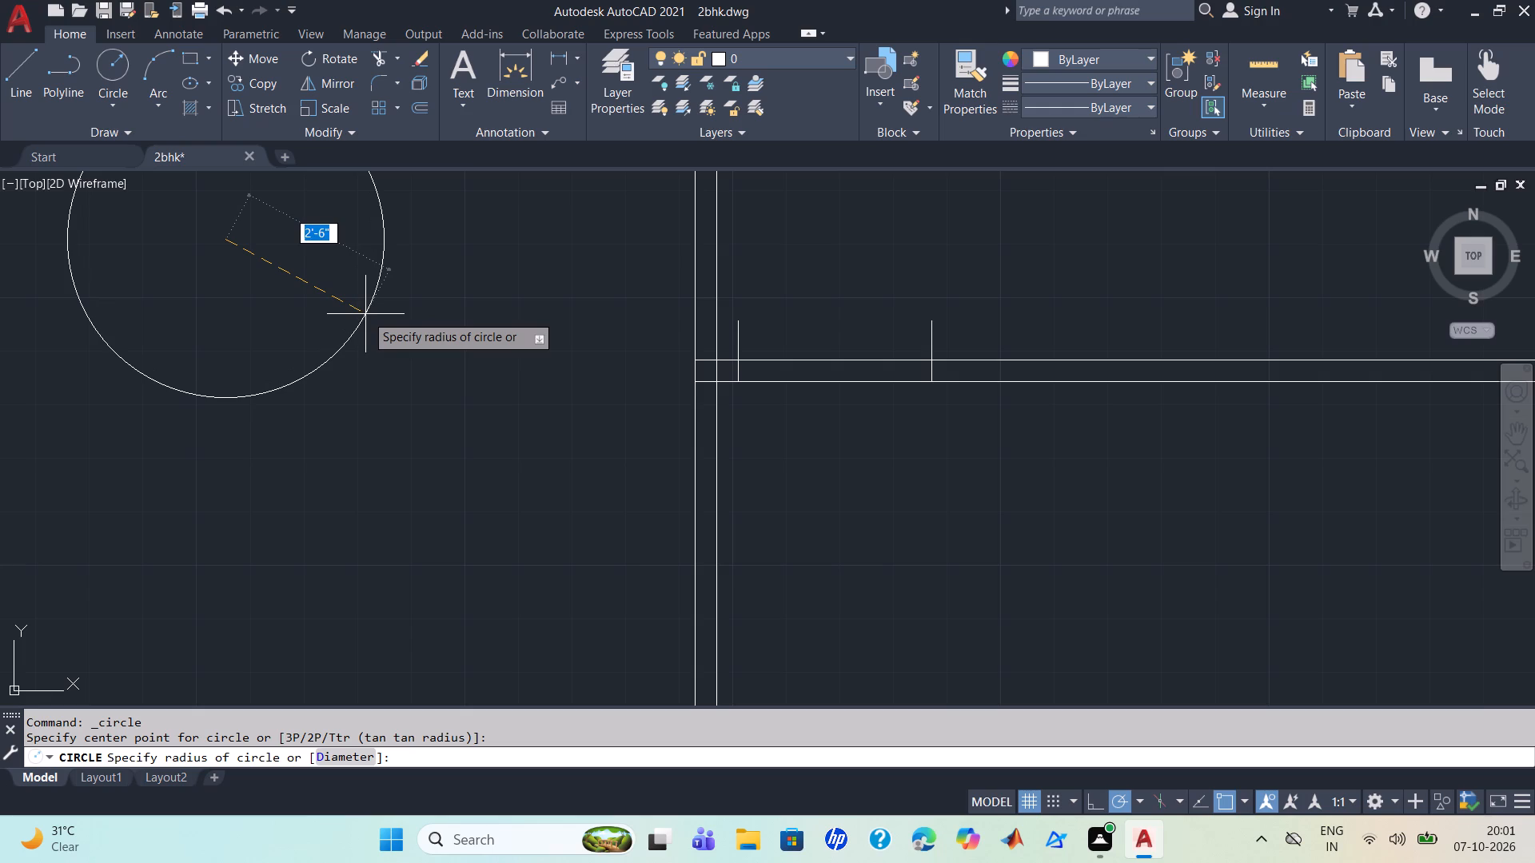
{"action": "key", "text": "3"}
{"action": "key", "text": "apostrophe"}
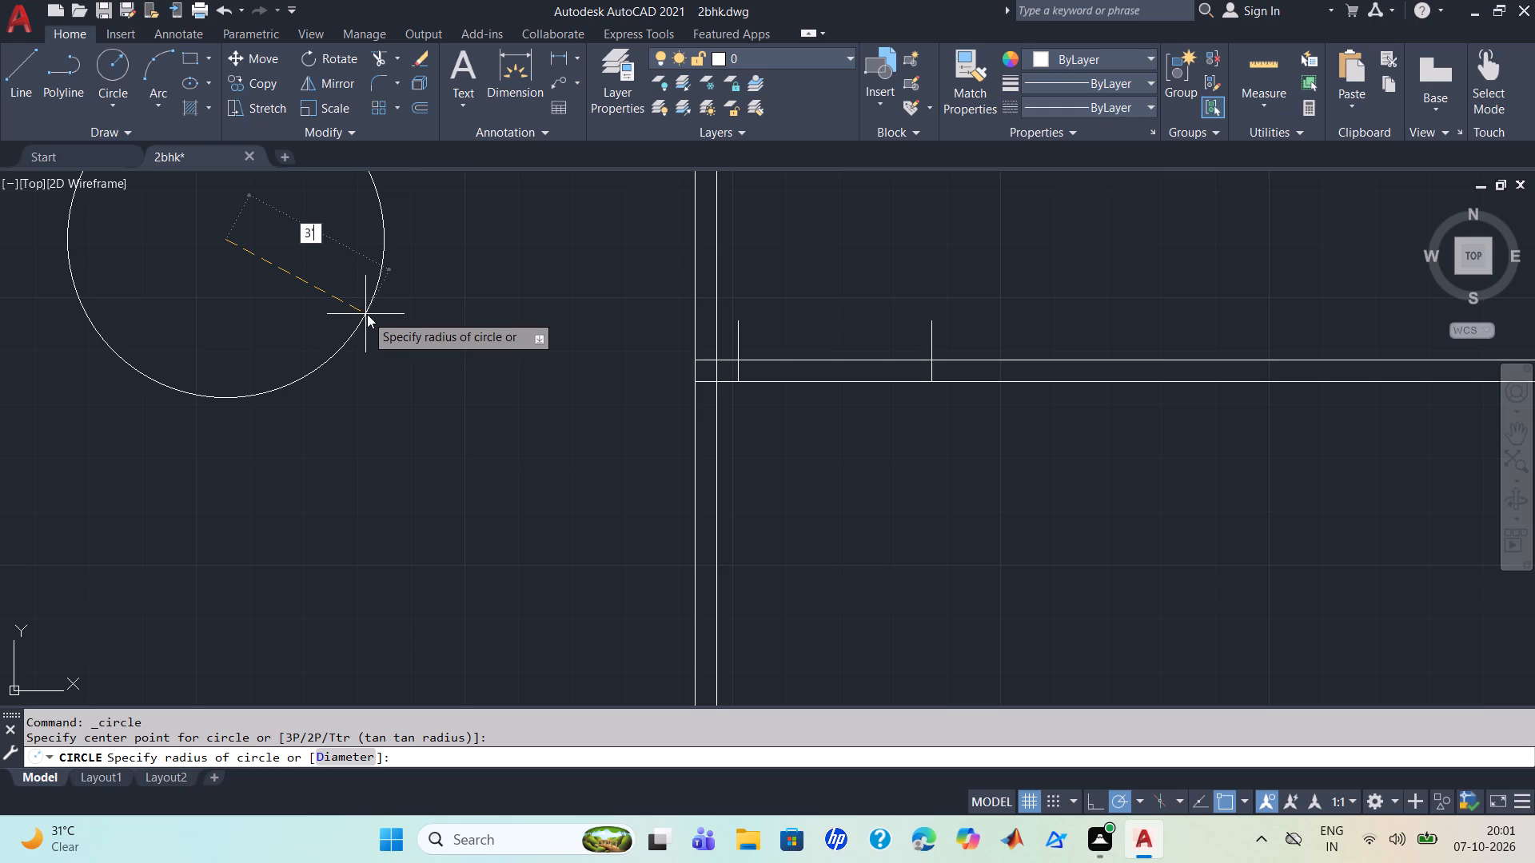
{"action": "key", "text": "Return"}
Draw two separate radius lines from the circle's center, one up to its top quadrant and one to its right quadrant.
{"action": "middle_click_drag", "start_coordinate": [319, 305], "coordinate": [392, 496]}
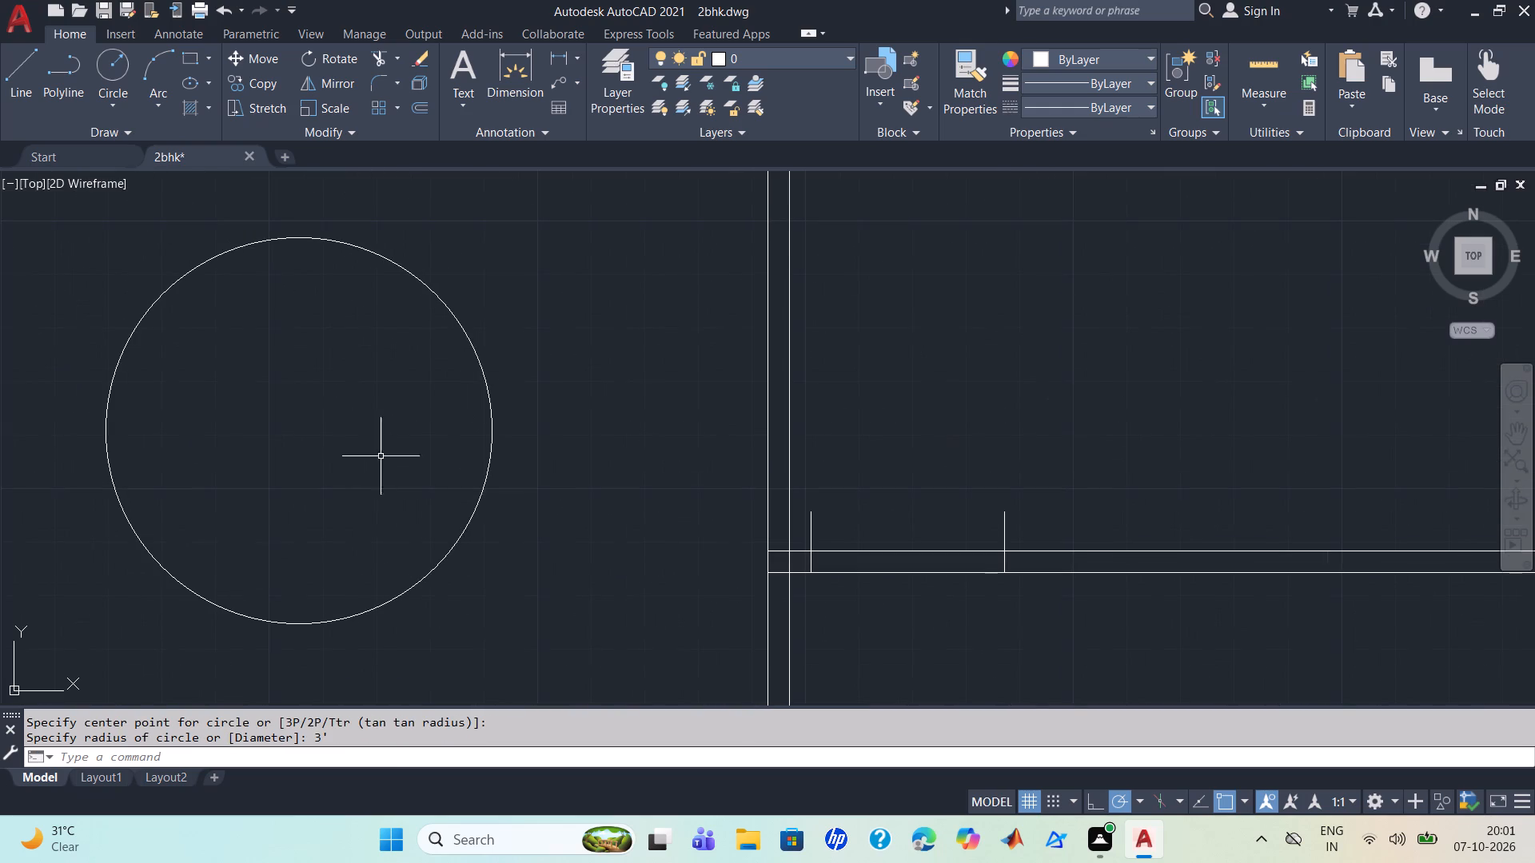
{"action": "middle_click", "coordinate": [298, 421]}
{"action": "scroll", "coordinate": [298, 423], "scroll_direction": "down", "scroll_amount": 1}
{"action": "scroll", "coordinate": [301, 467], "scroll_direction": "up", "scroll_amount": 2}
{"action": "scroll", "coordinate": [300, 463], "scroll_direction": "down", "scroll_amount": 3}
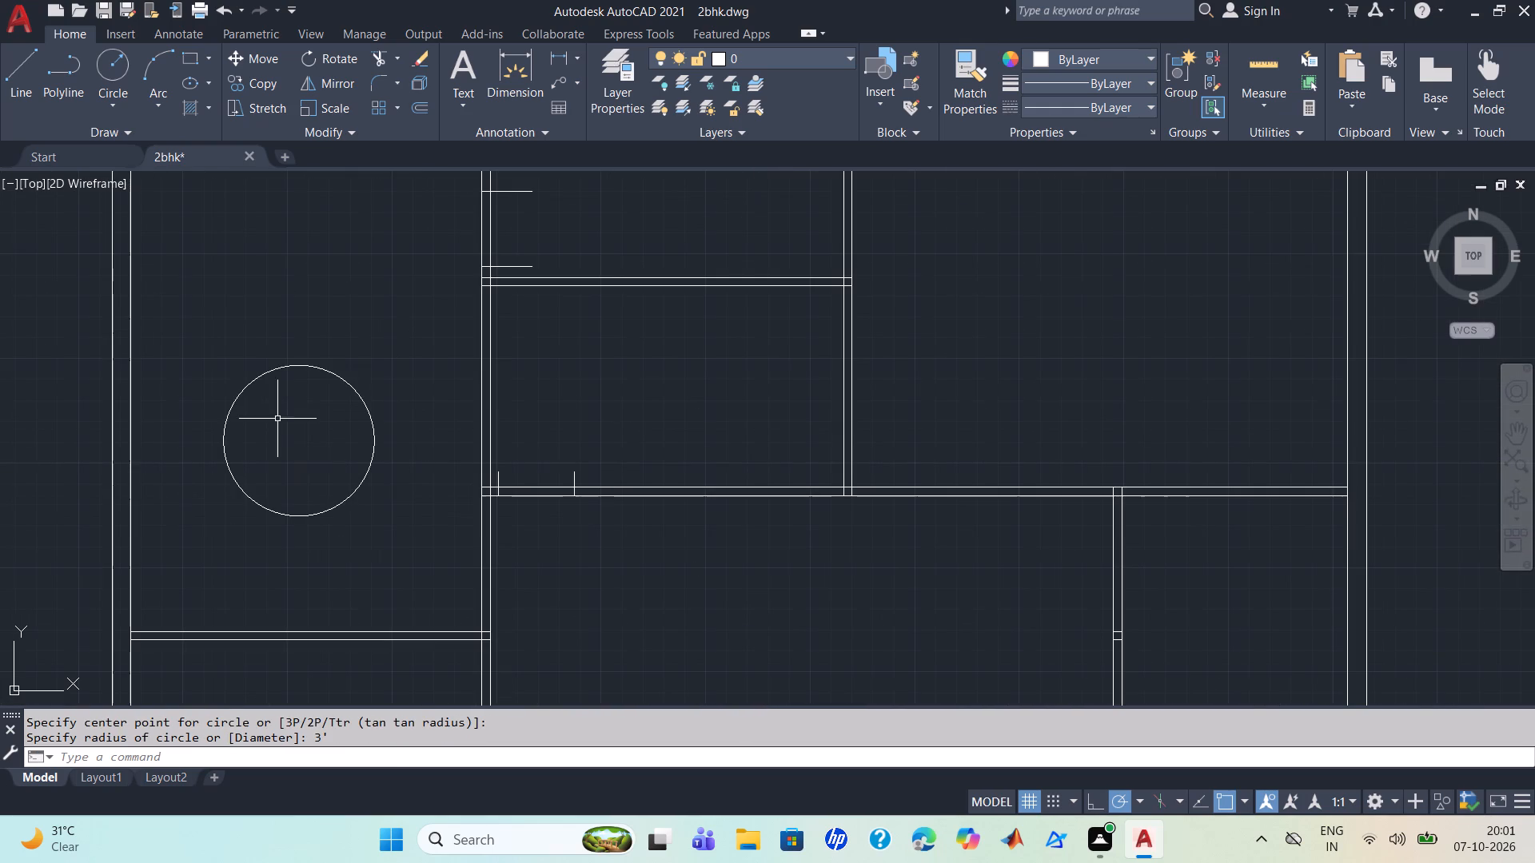
{"action": "left_click", "coordinate": [357, 391]}
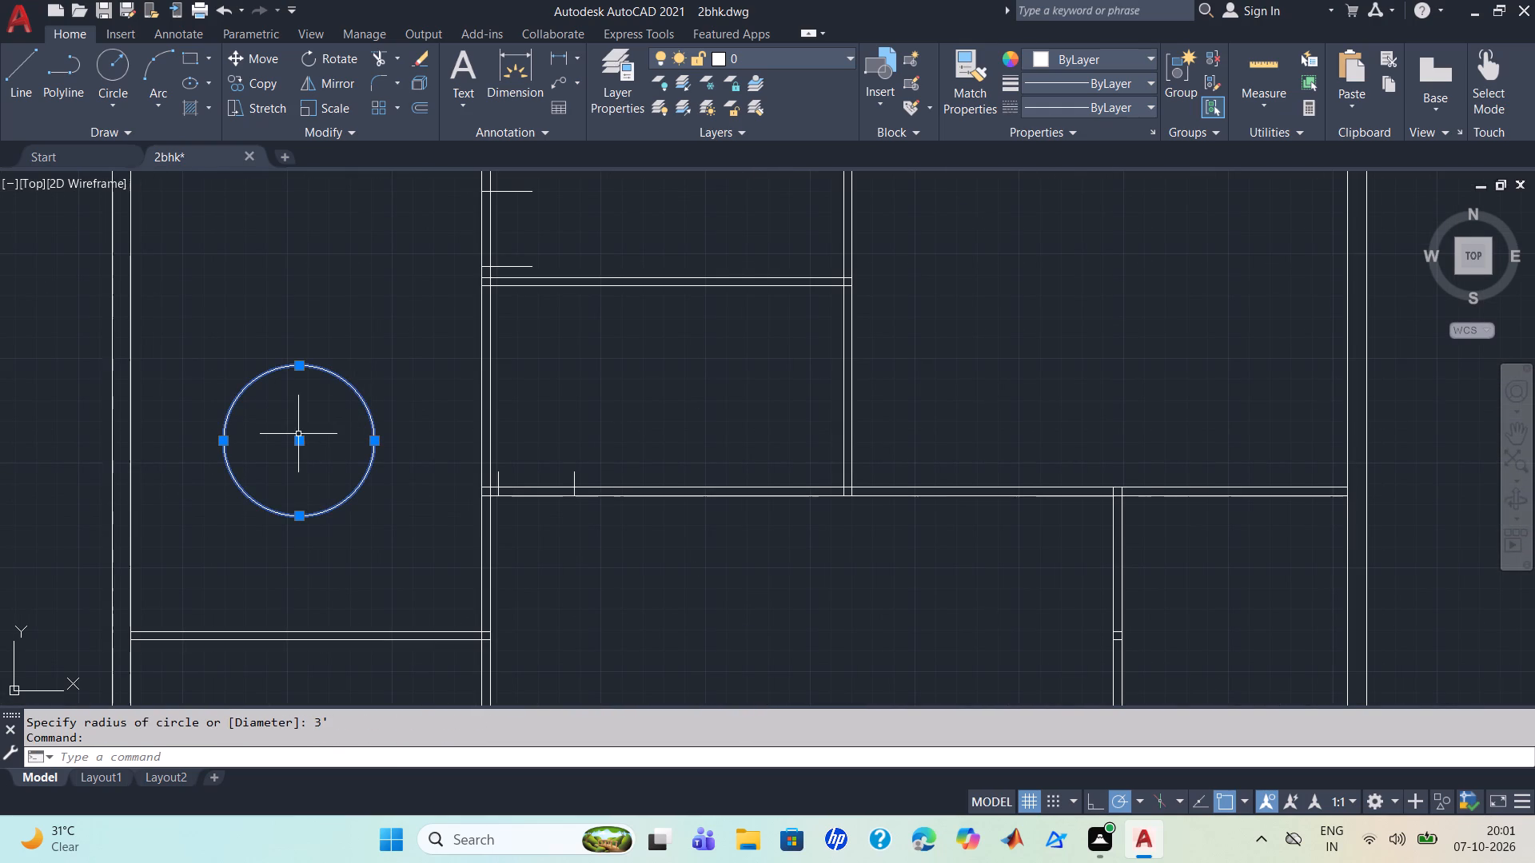
{"action": "left_click", "coordinate": [299, 443]}
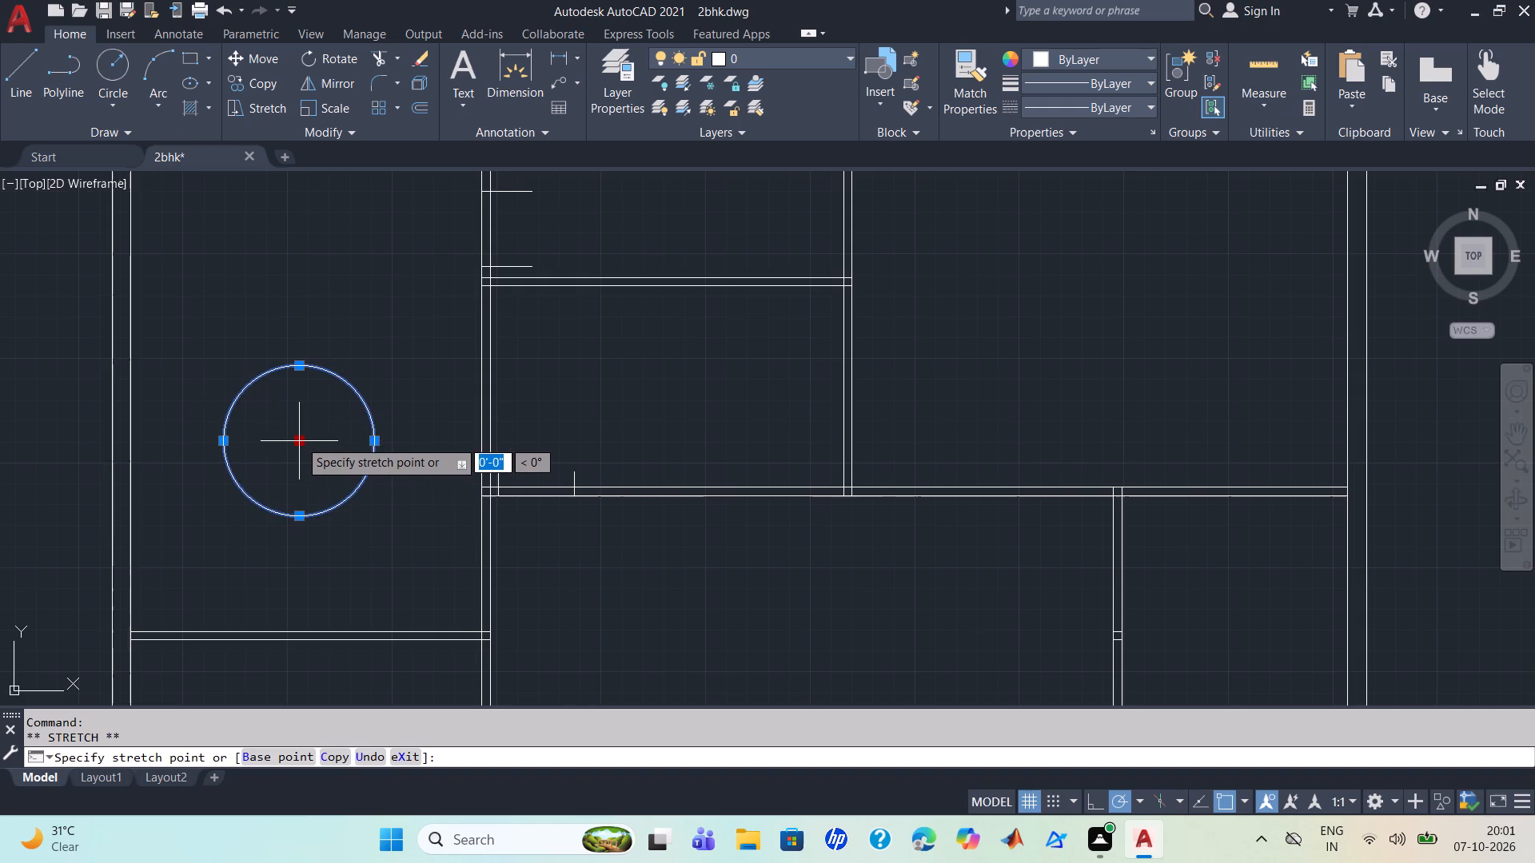
{"action": "left_click", "coordinate": [299, 443]}
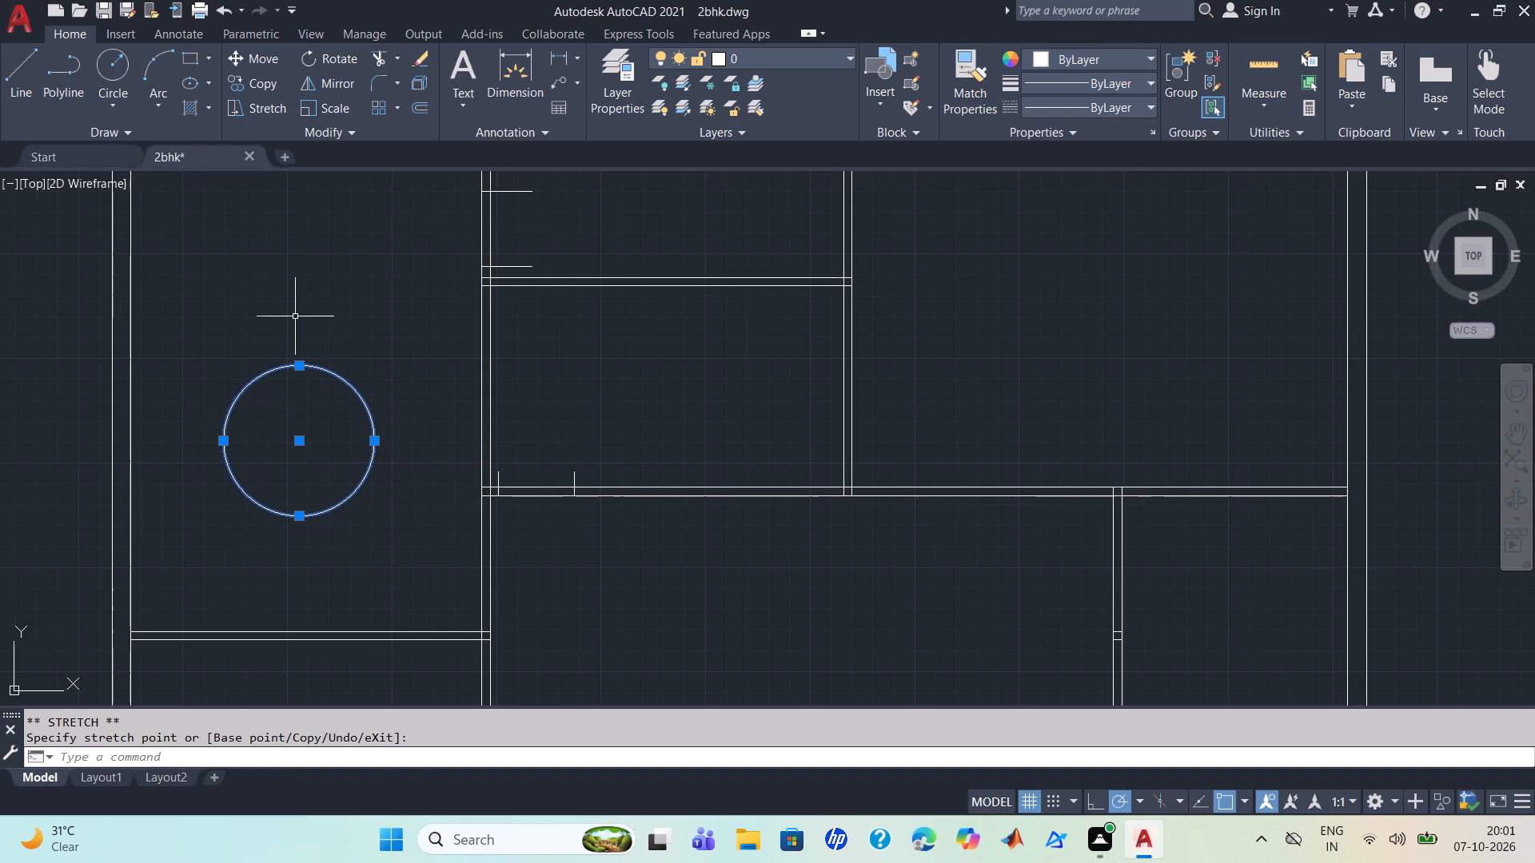
{"action": "left_click", "coordinate": [16, 89]}
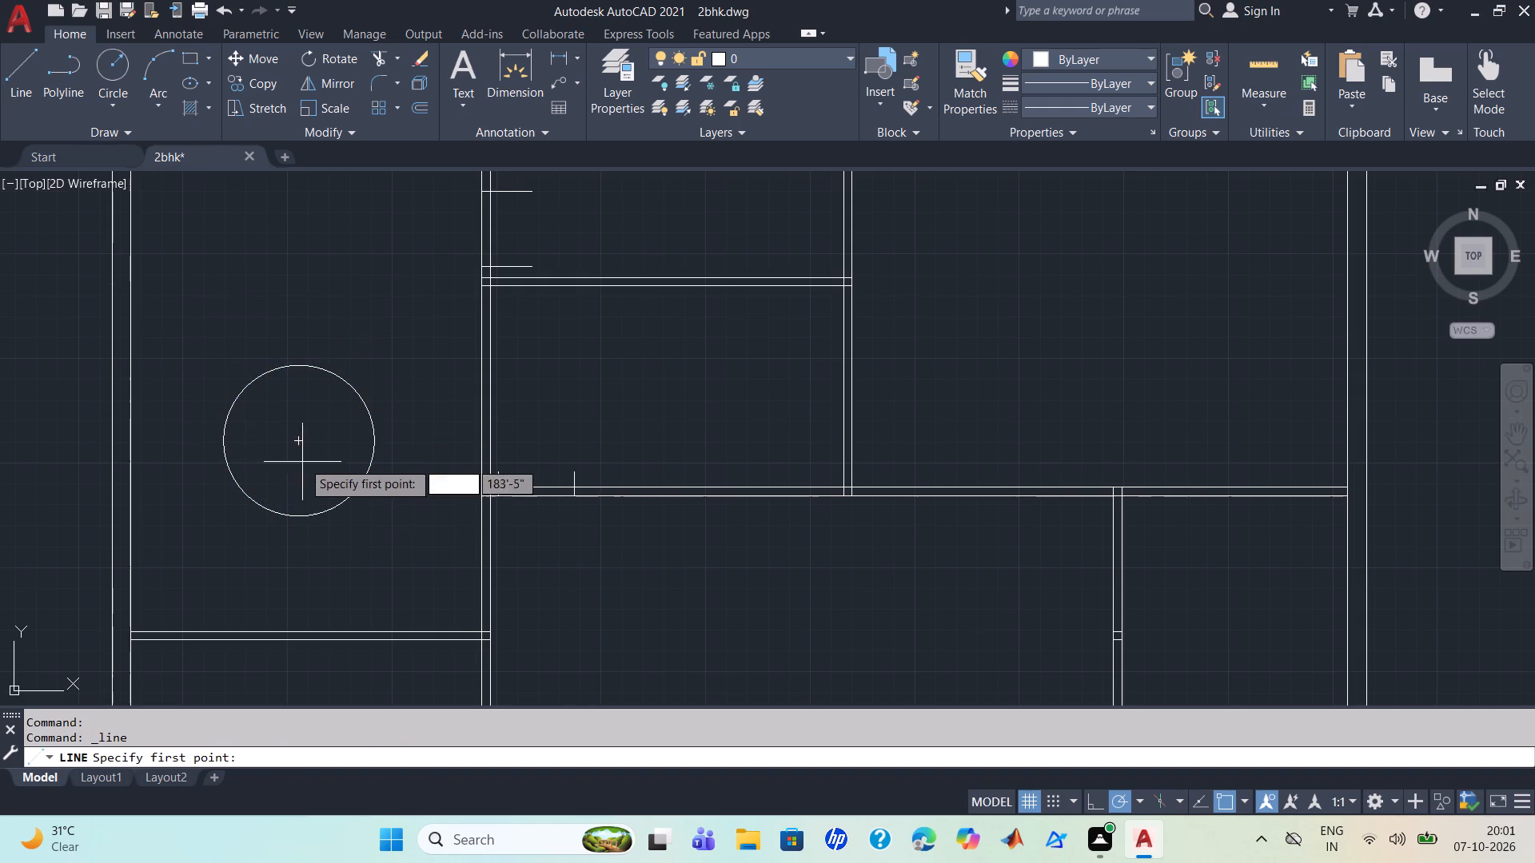
{"action": "left_click", "coordinate": [298, 443]}
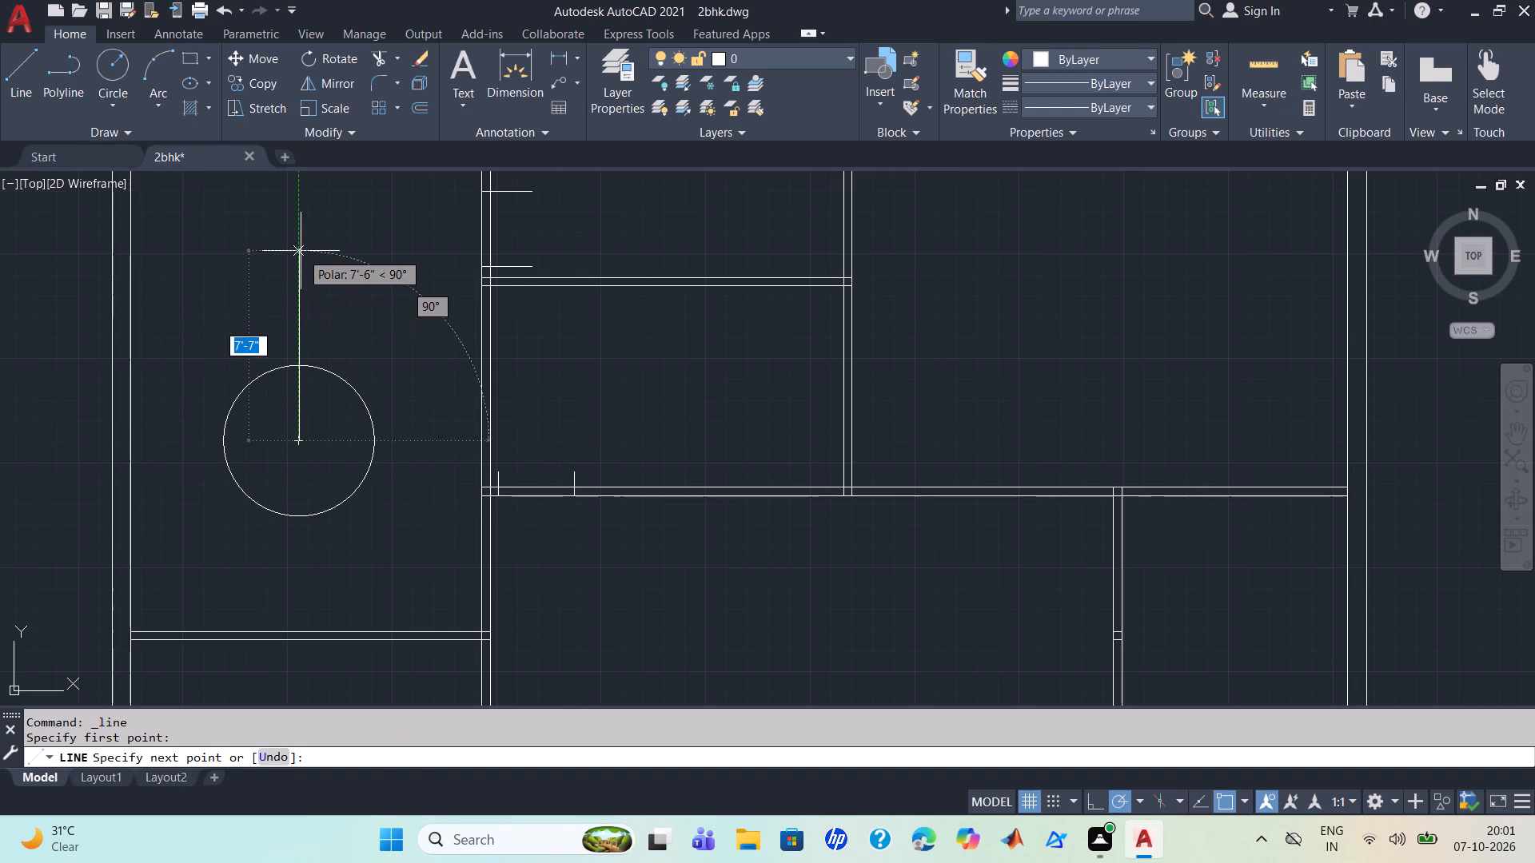
{"action": "left_click", "coordinate": [301, 372]}
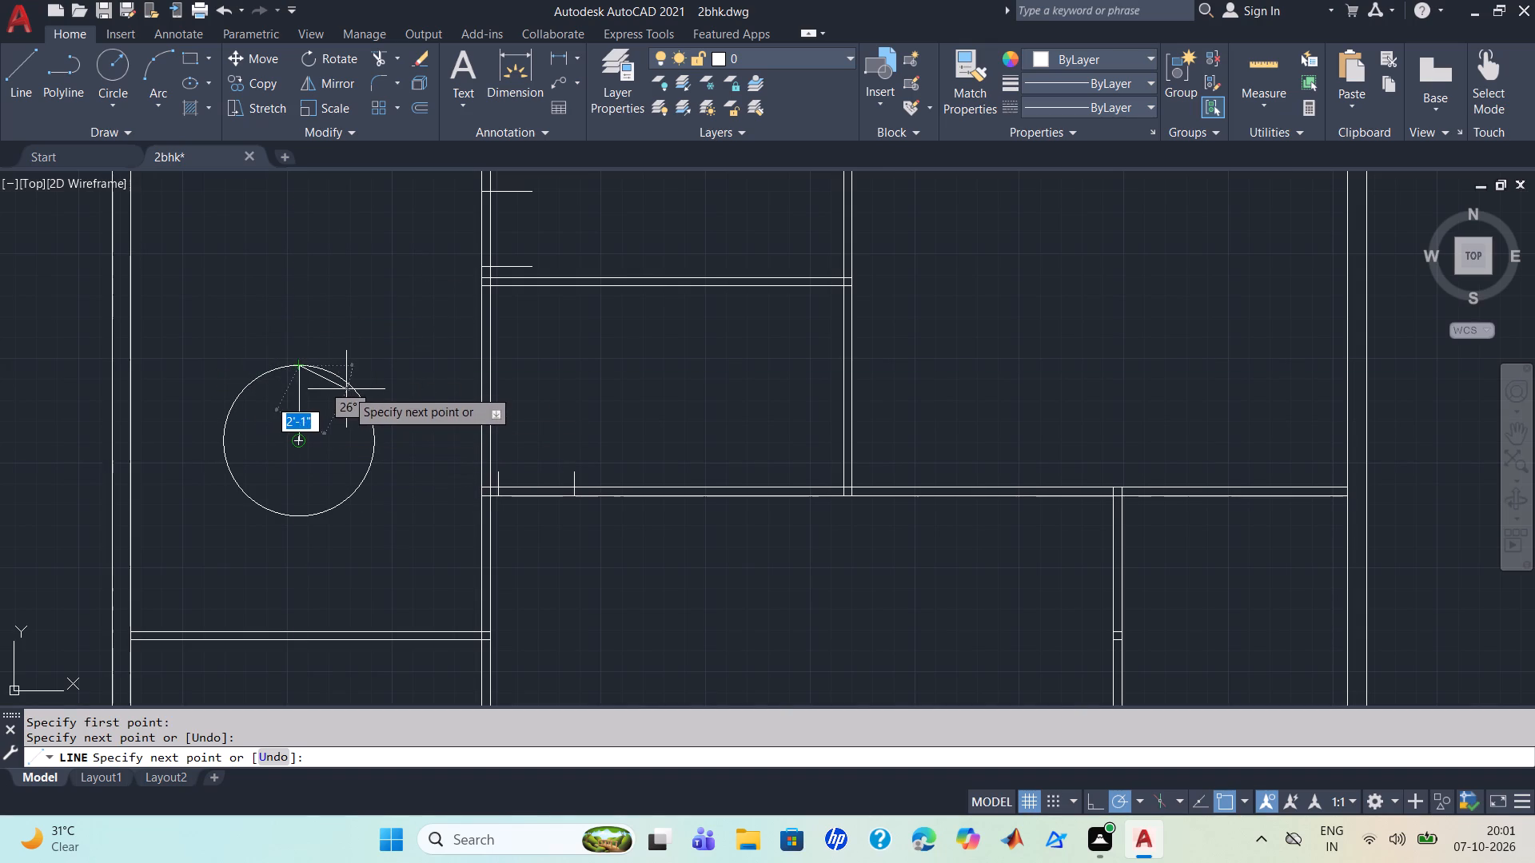
{"action": "key", "text": "Escape"}
{"action": "key", "text": "space"}
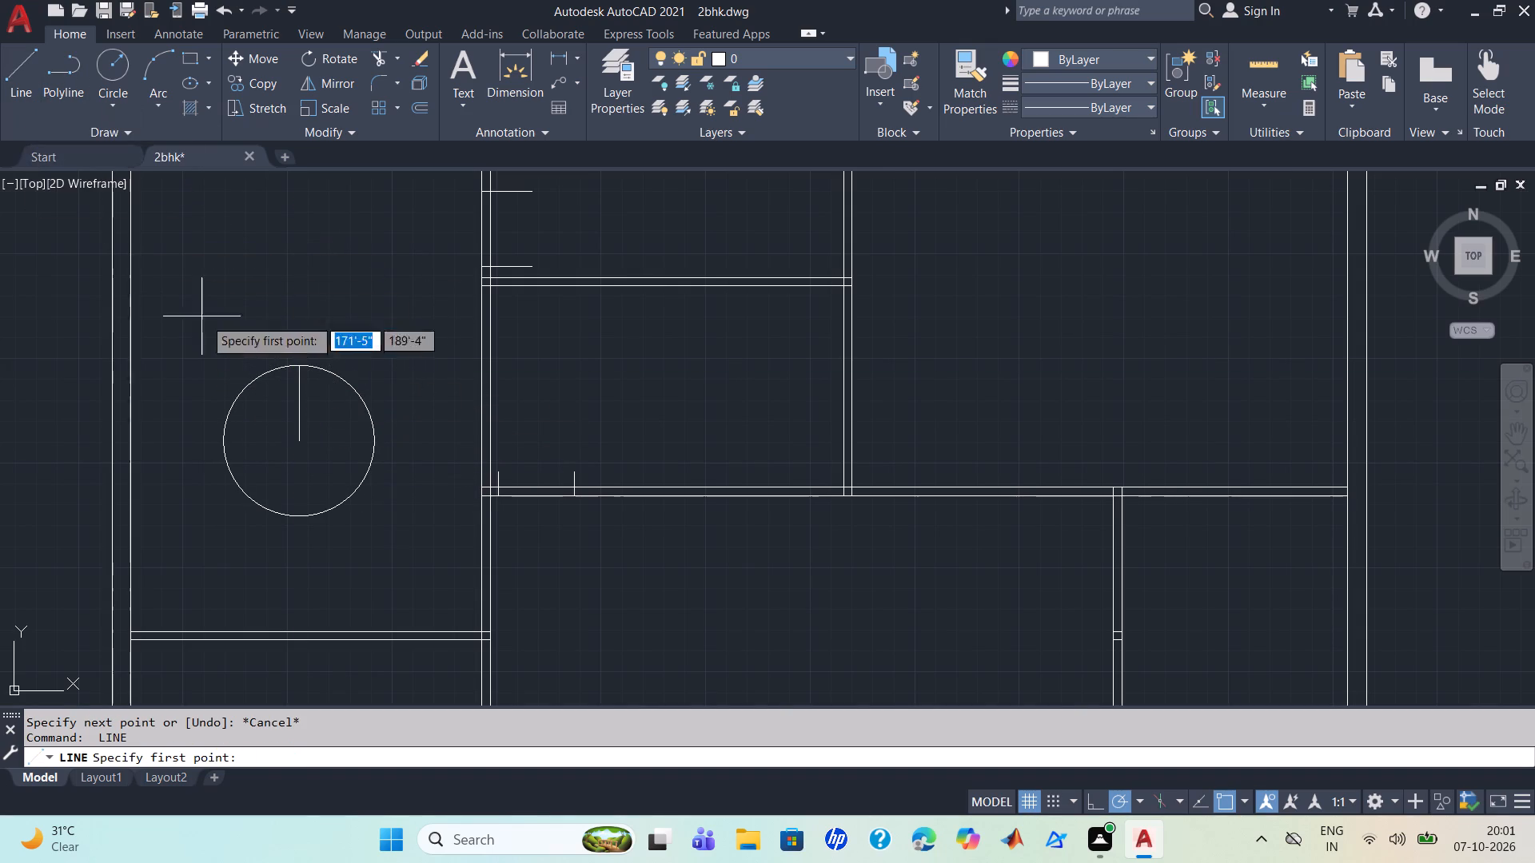
{"action": "left_click", "coordinate": [297, 441]}
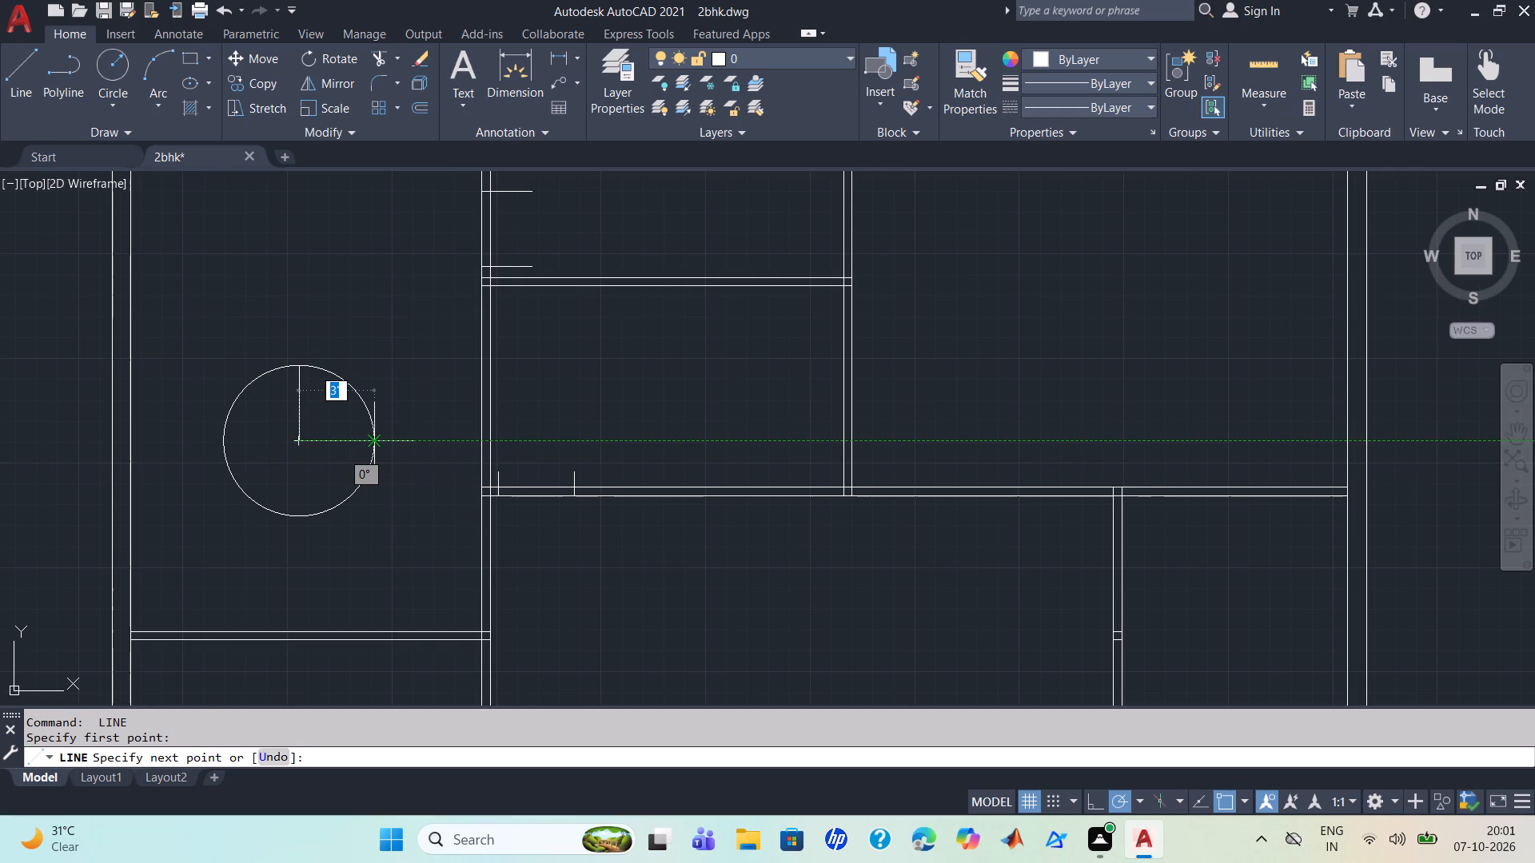
{"action": "left_click", "coordinate": [372, 447]}
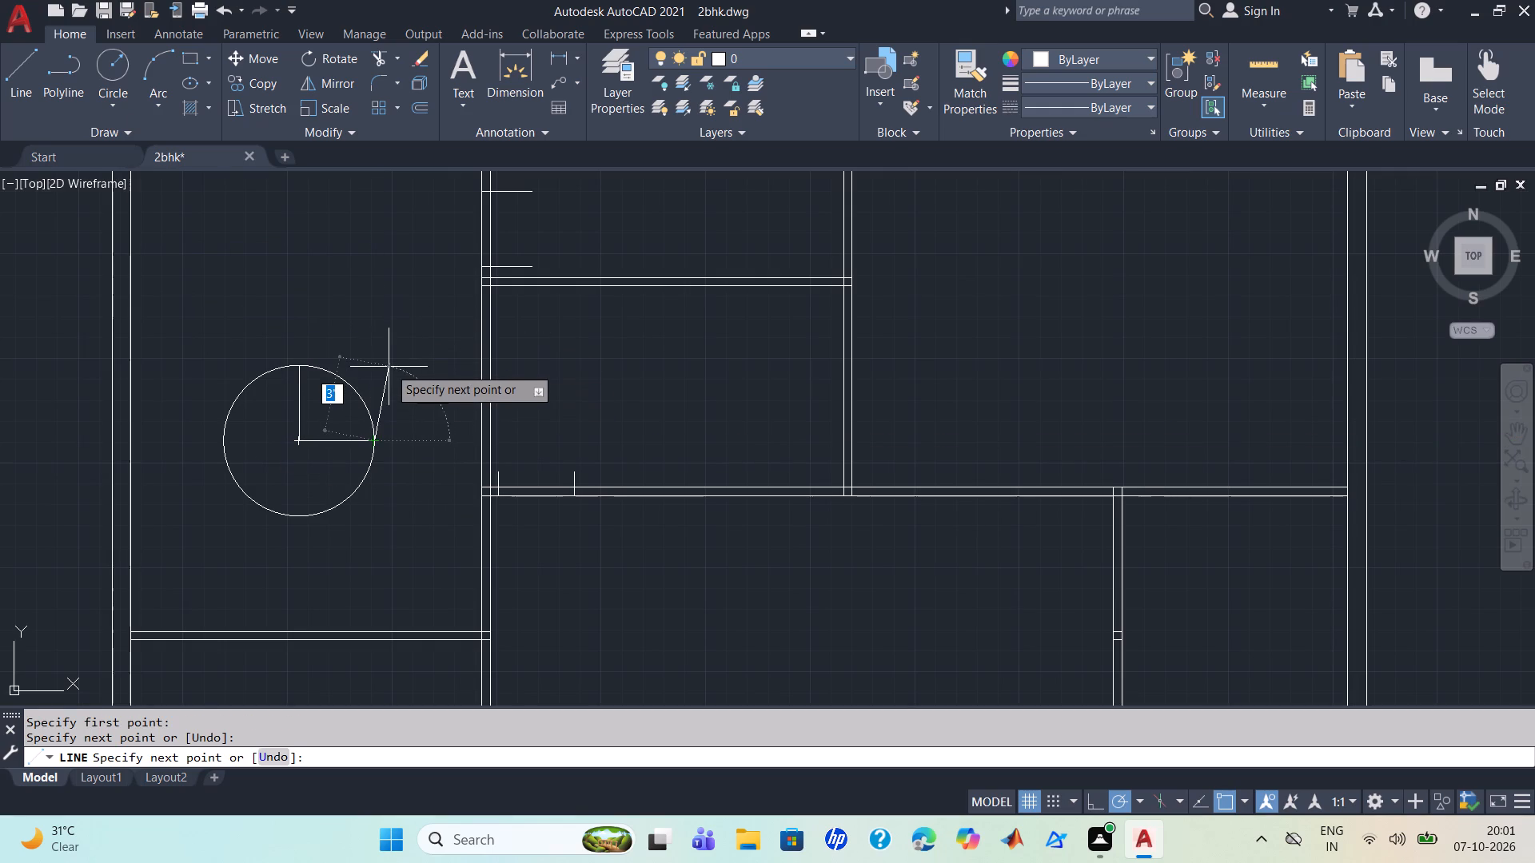
{"action": "key", "text": "Escape"}
Trim away the three quarters of the circle outside the two radius lines, keeping the upper-right quarter arc.
{"action": "type", "text": "tr"}
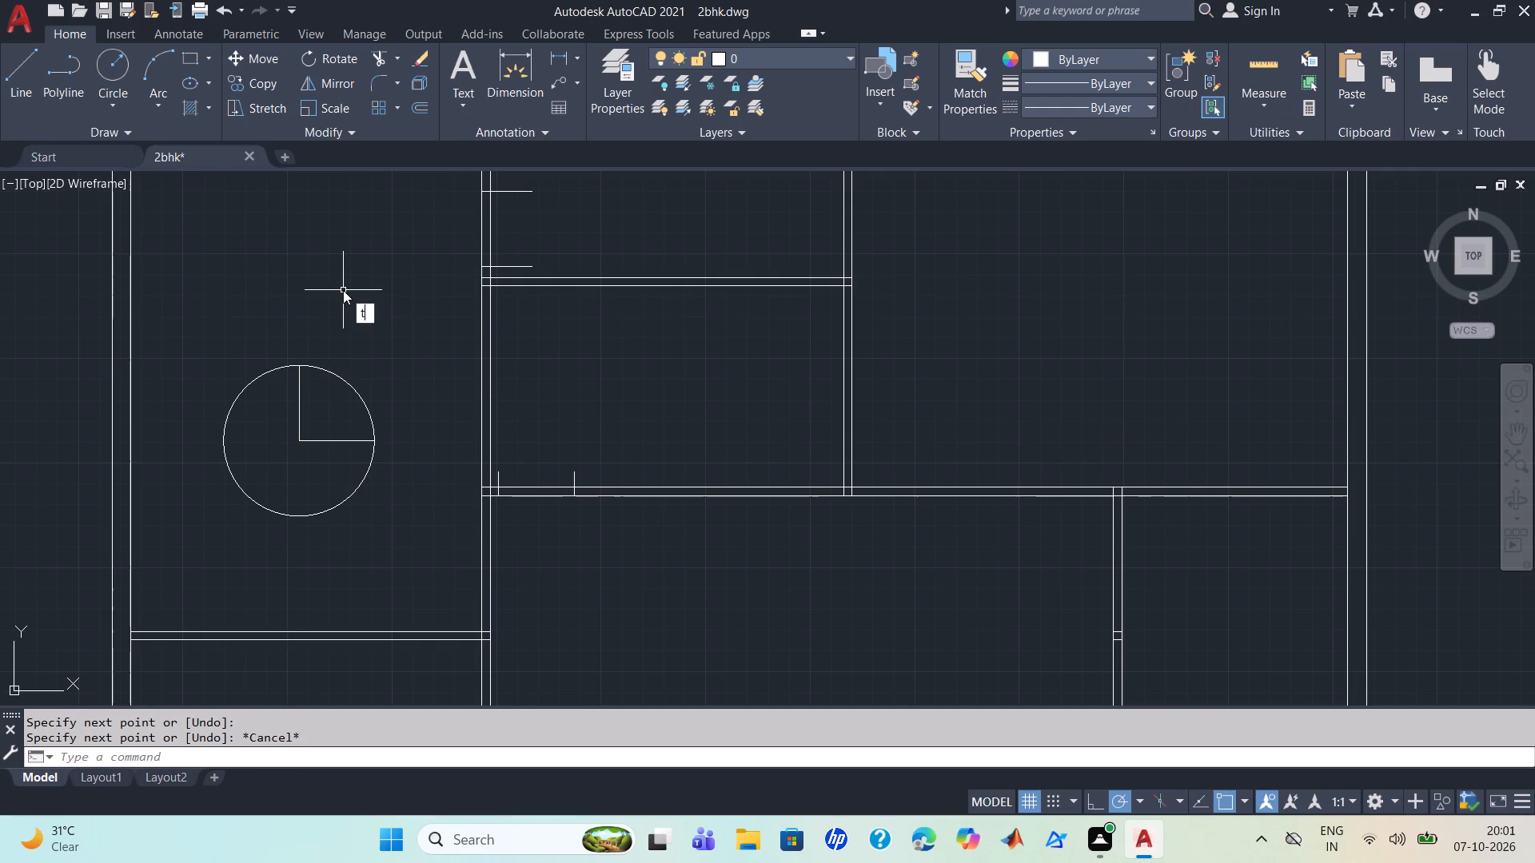
{"action": "key", "text": "Return"}
{"action": "left_click_drag", "start_coordinate": [219, 369], "coordinate": [400, 532]}
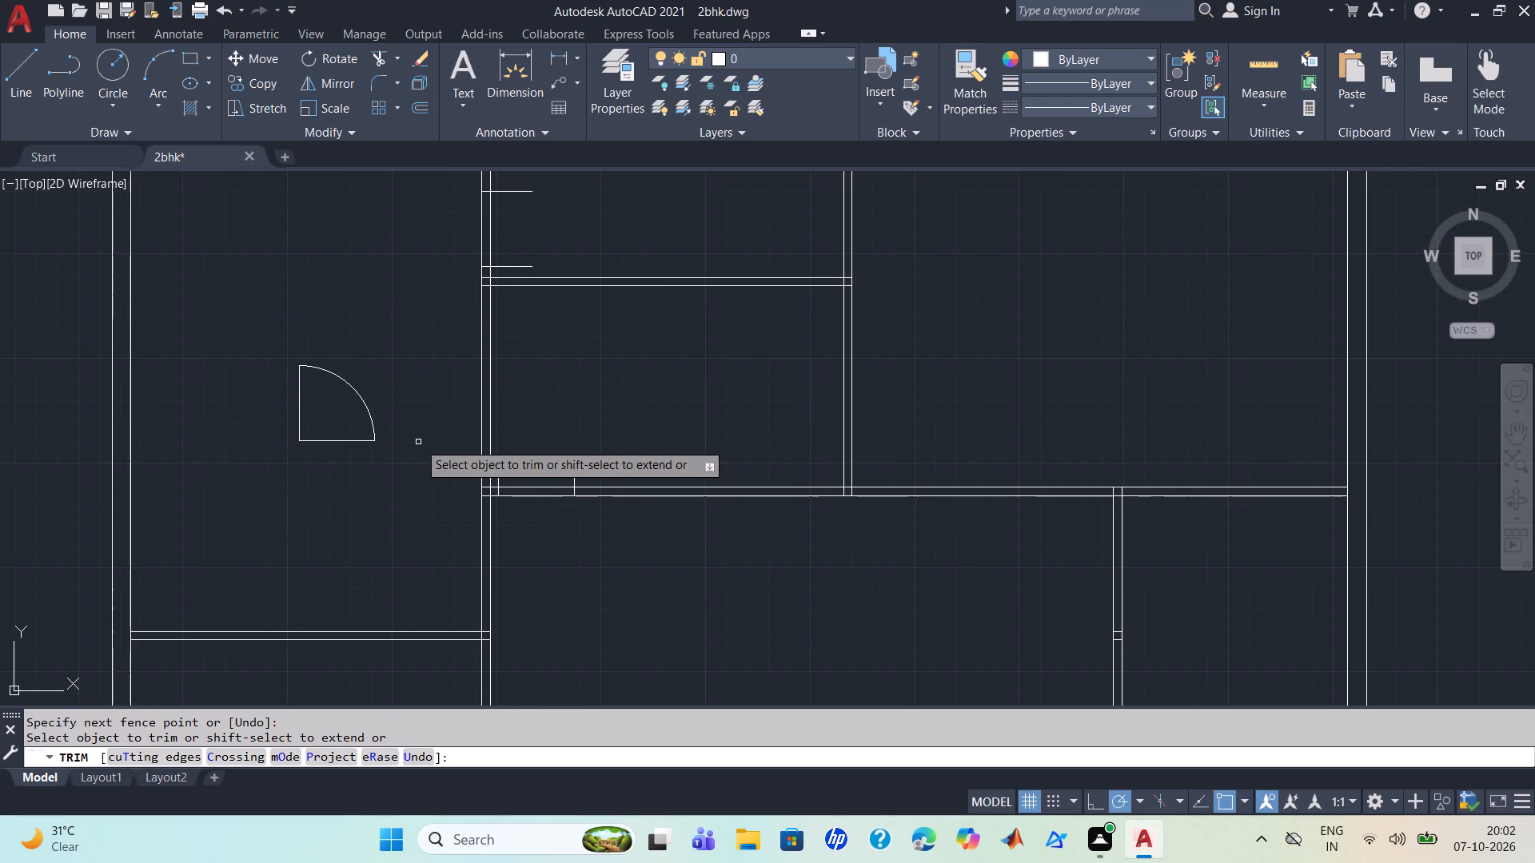
{"action": "key", "text": "Escape"}
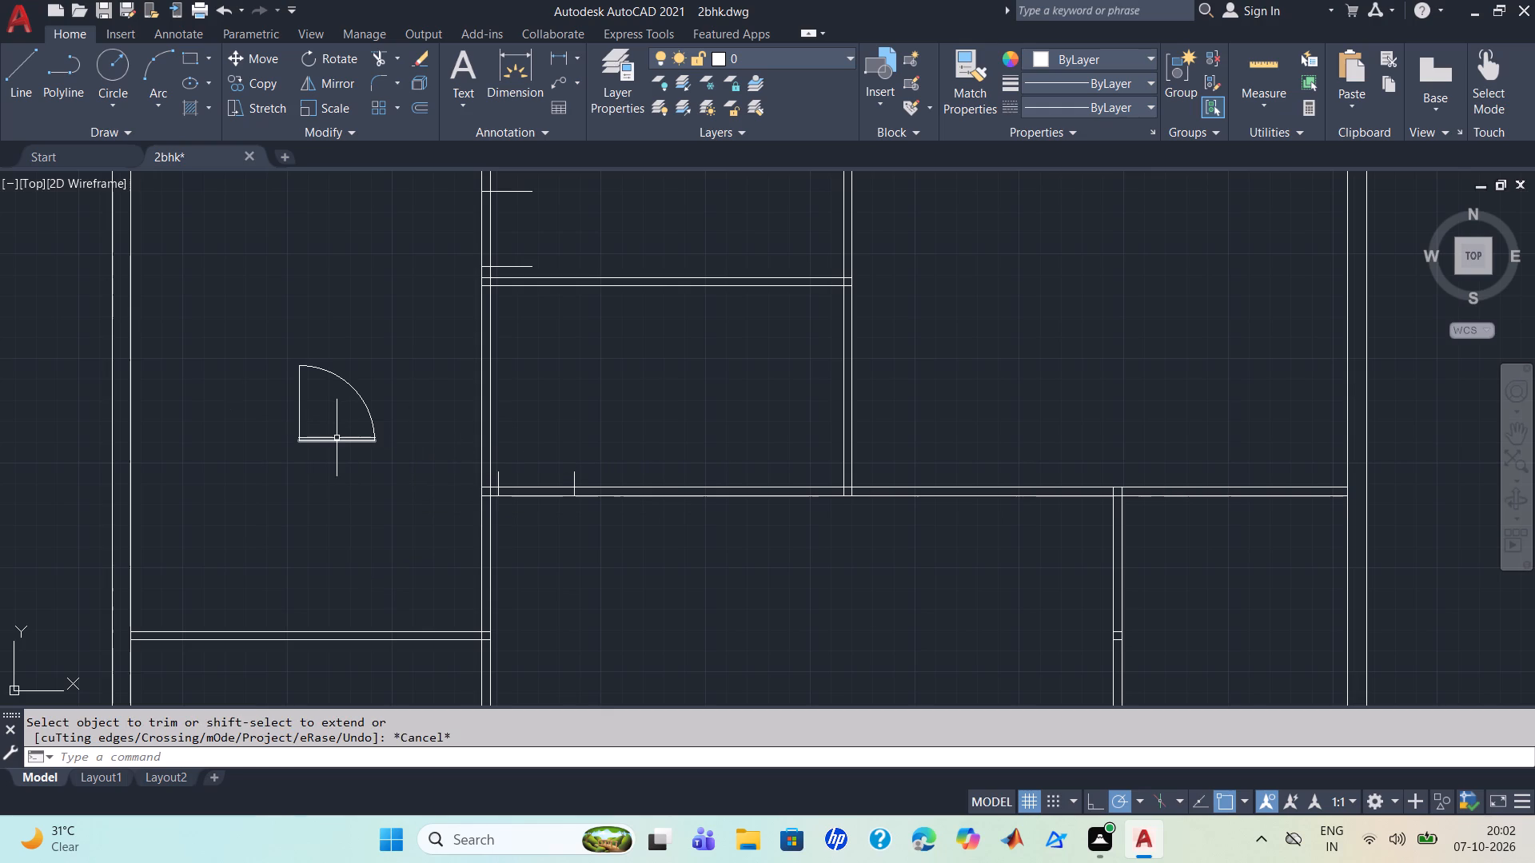
Remove the horizontal radius line with Trim, keeping the vertical line and the quarter arc as the door swing.
{"action": "type", "text": "tr"}
{"action": "key", "text": "Return"}
{"action": "left_click_drag", "start_coordinate": [344, 439], "coordinate": [347, 443]}
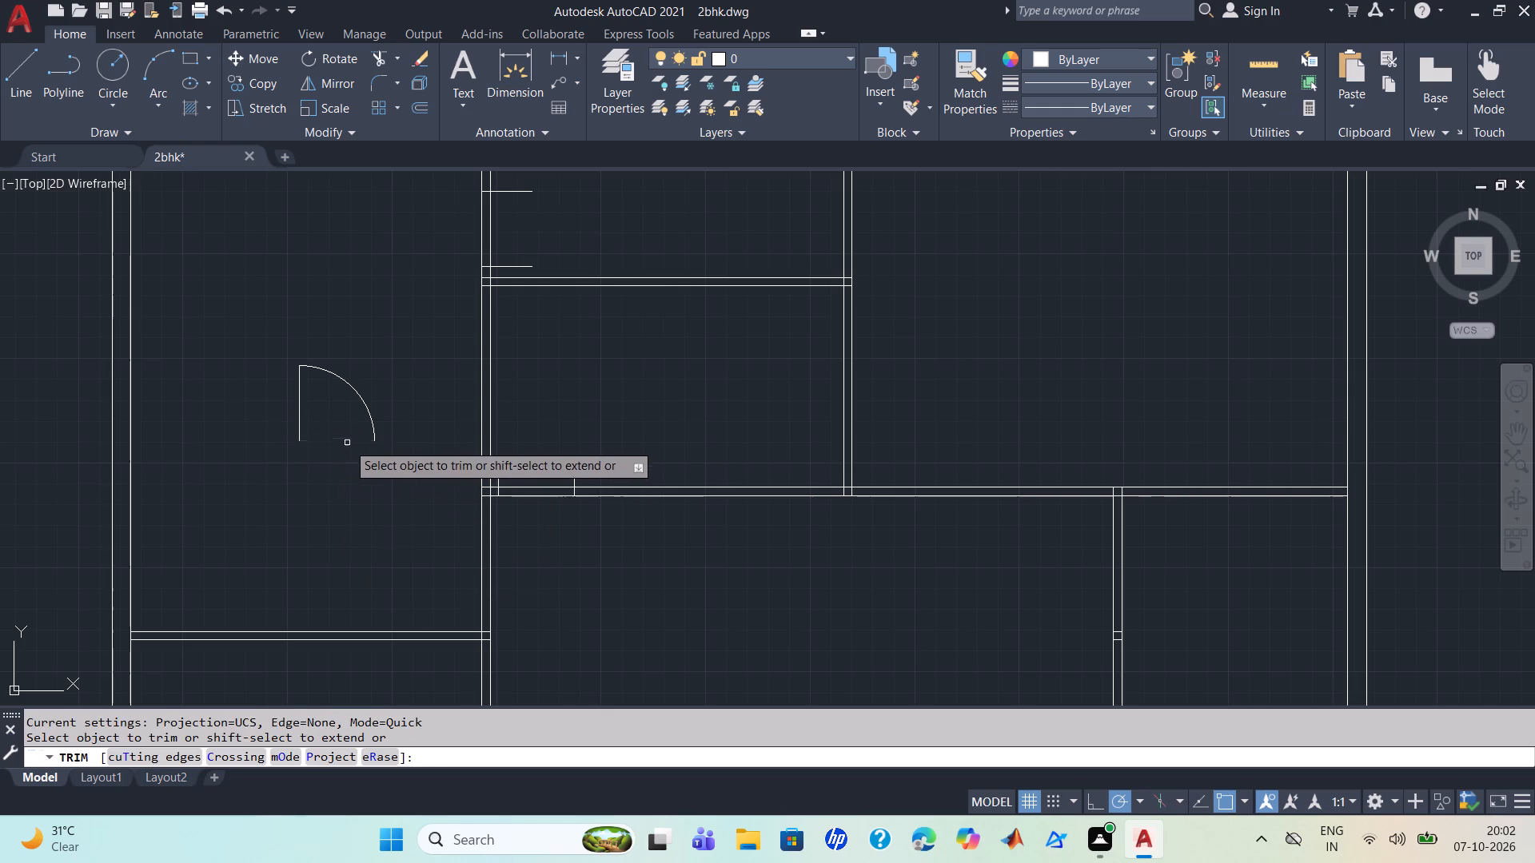
{"action": "left_click_drag", "start_coordinate": [347, 443], "coordinate": [351, 479]}
{"action": "key", "text": "Escape"}
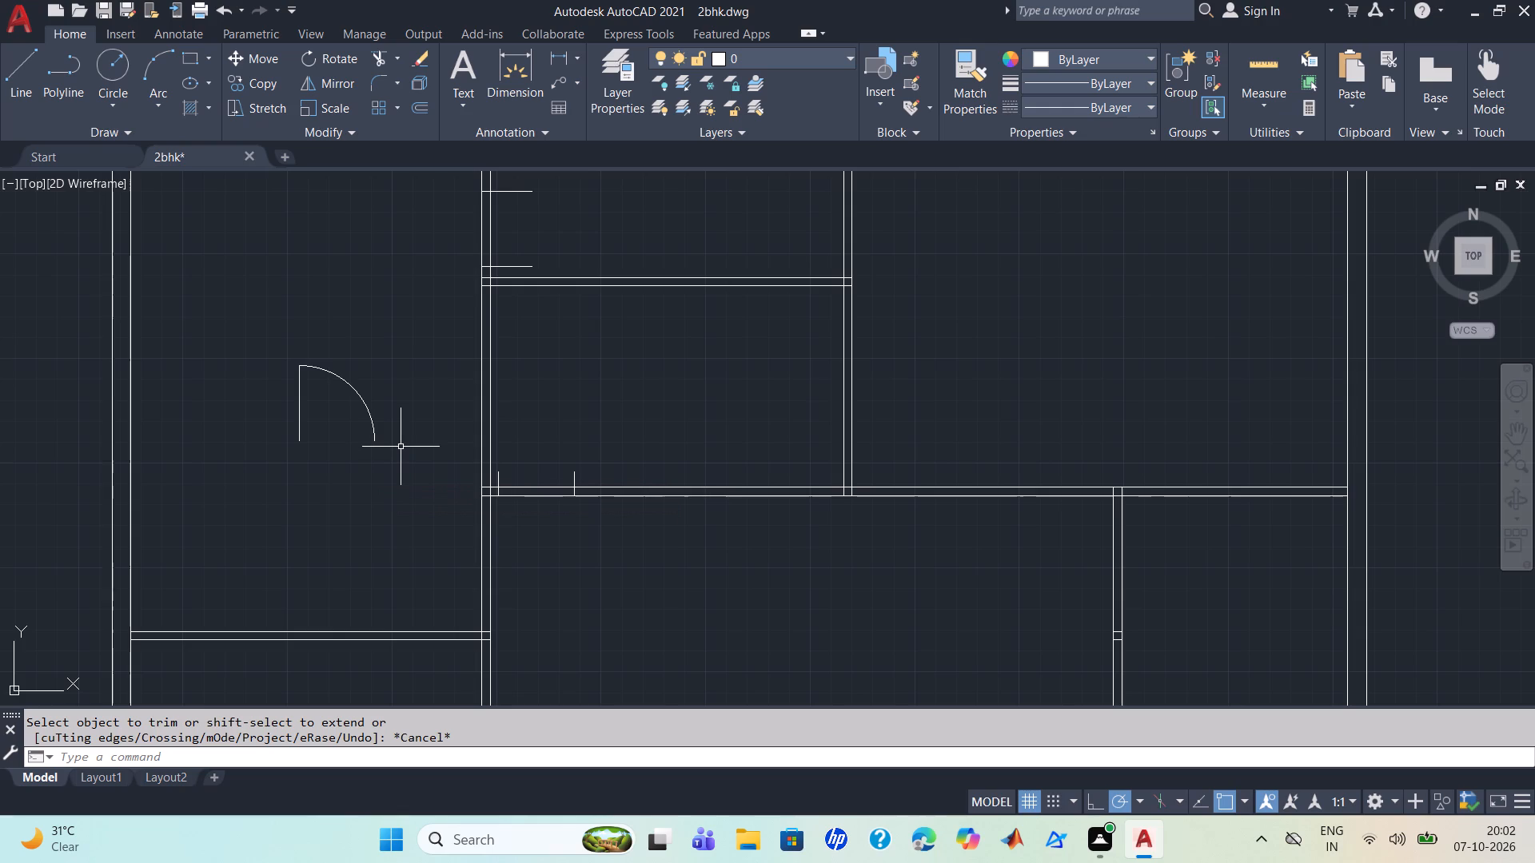
Offset the vertical door line by 3" to the right, toward the arc, to give the door leaf its thickness.
{"action": "key", "text": "o"}
{"action": "key", "text": "Return"}
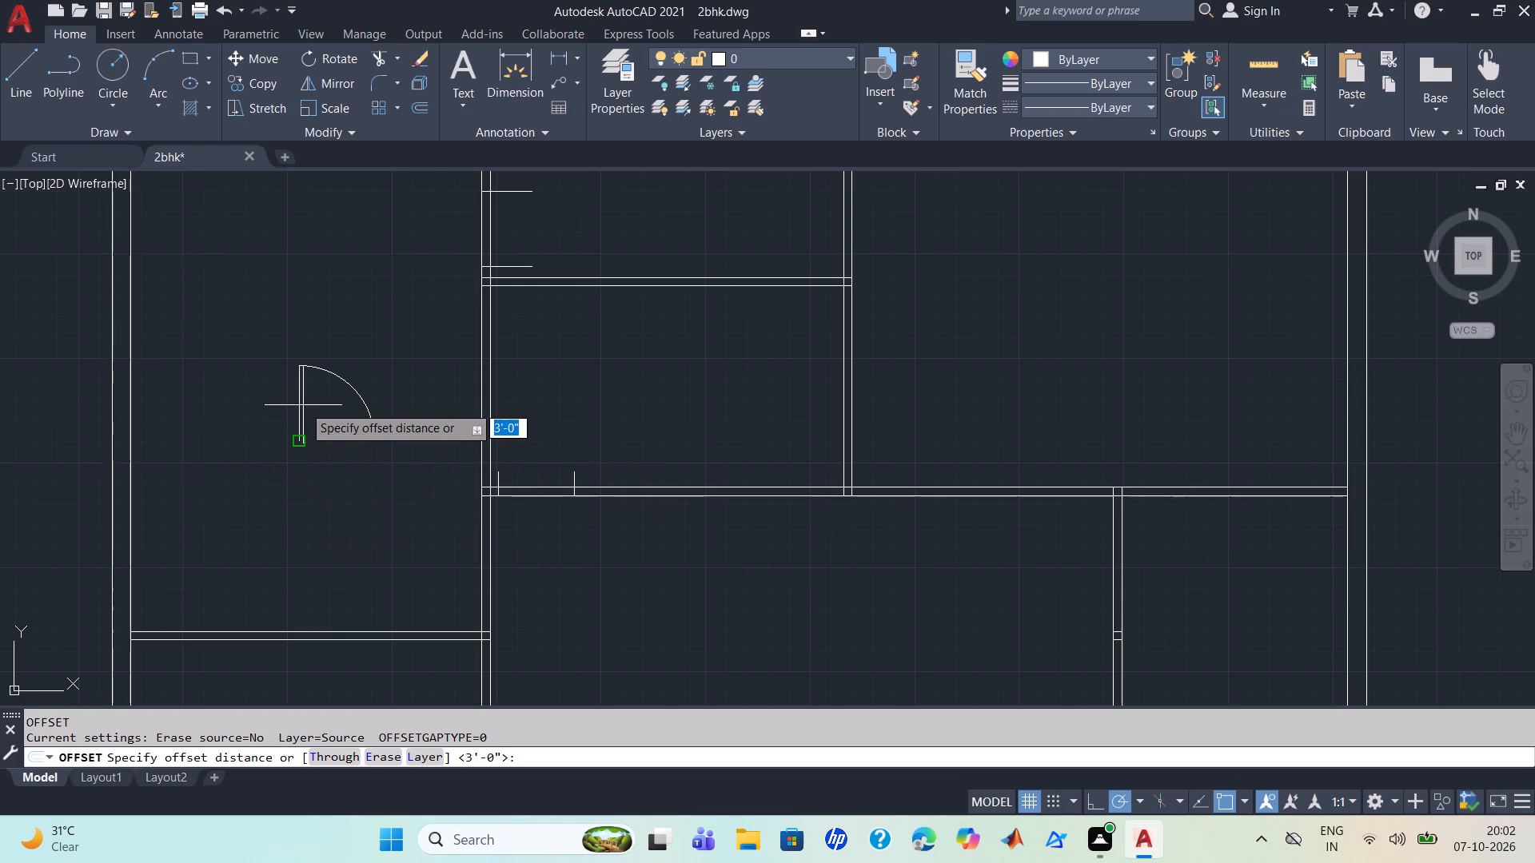
{"action": "key", "text": "3"}
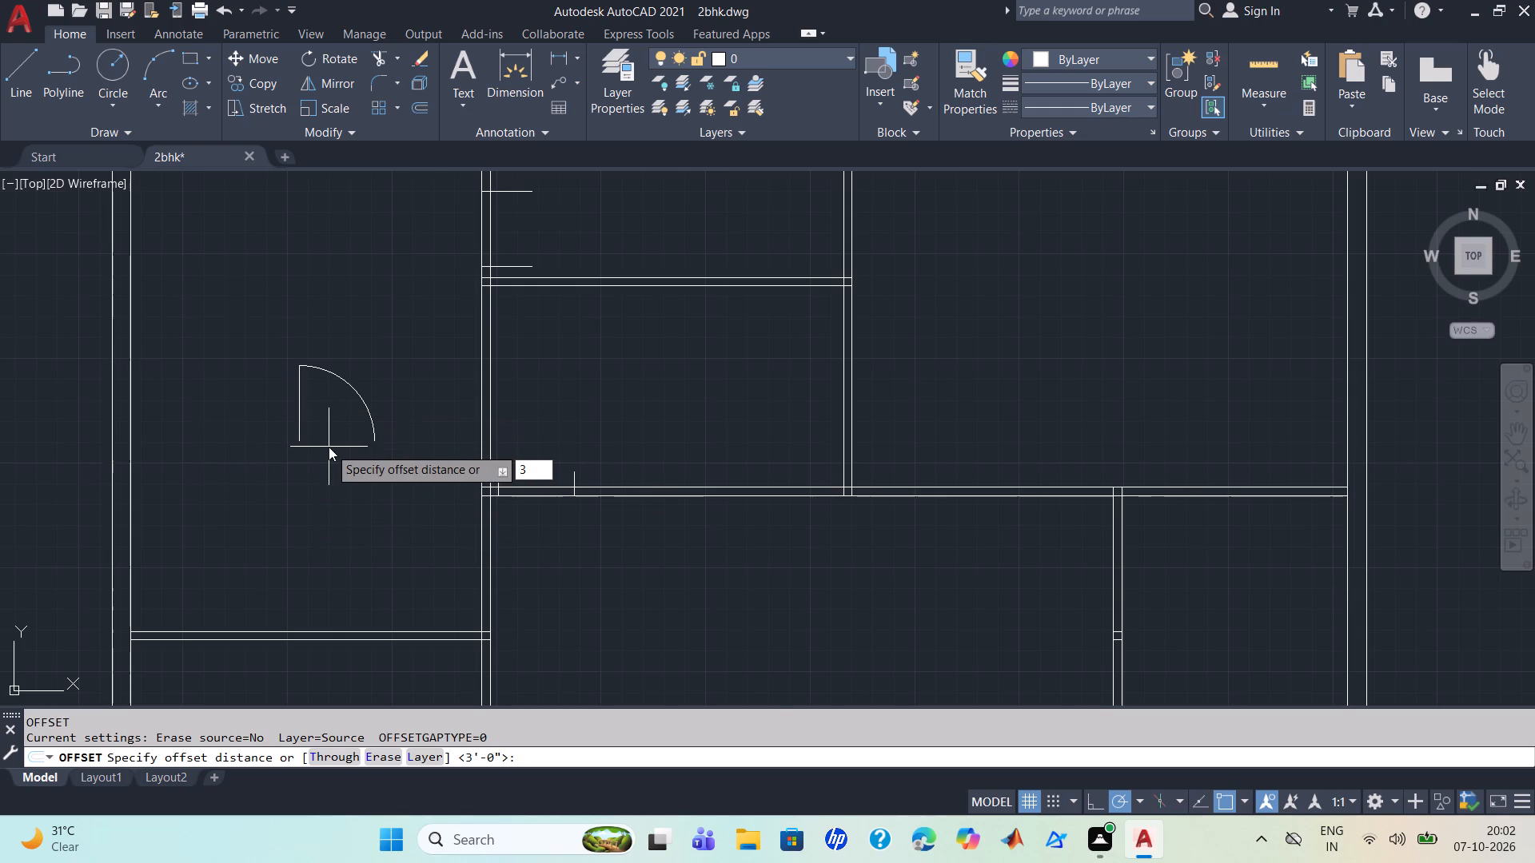
{"action": "key", "text": "Return"}
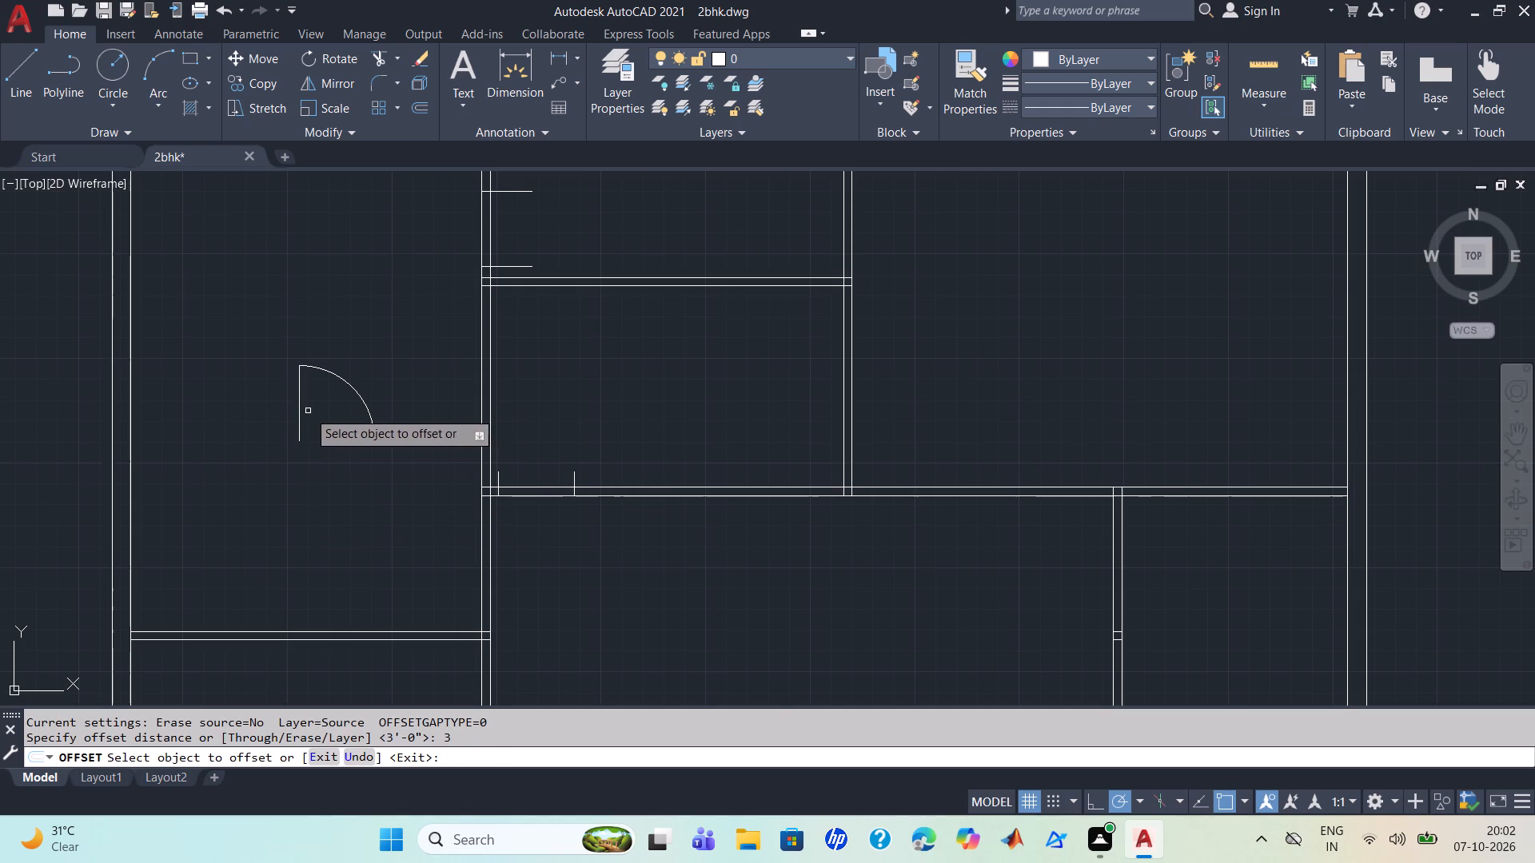
{"action": "left_click", "coordinate": [301, 397]}
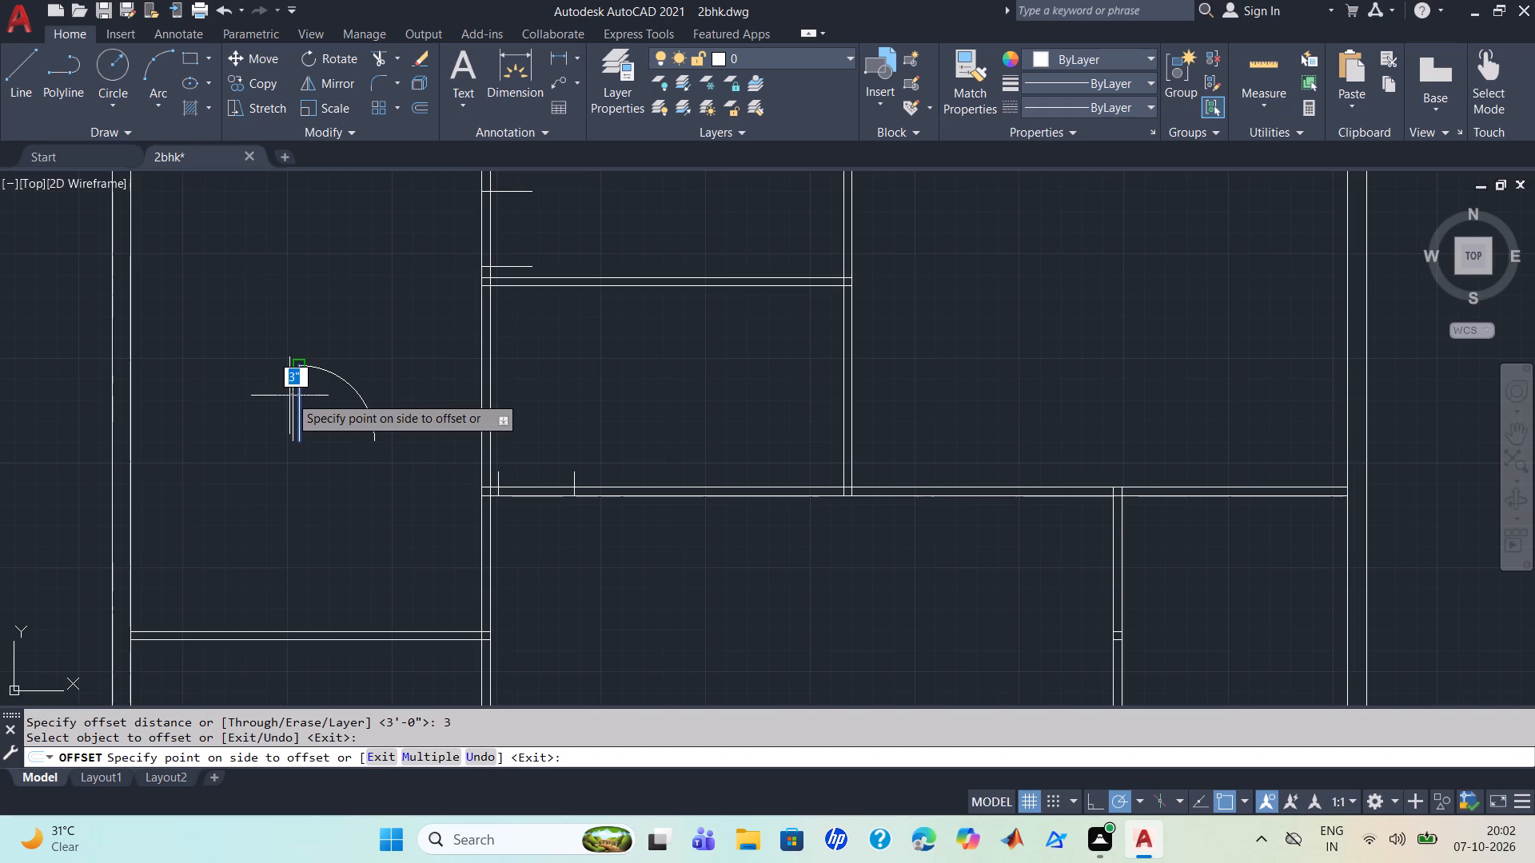
{"action": "left_click", "coordinate": [320, 429]}
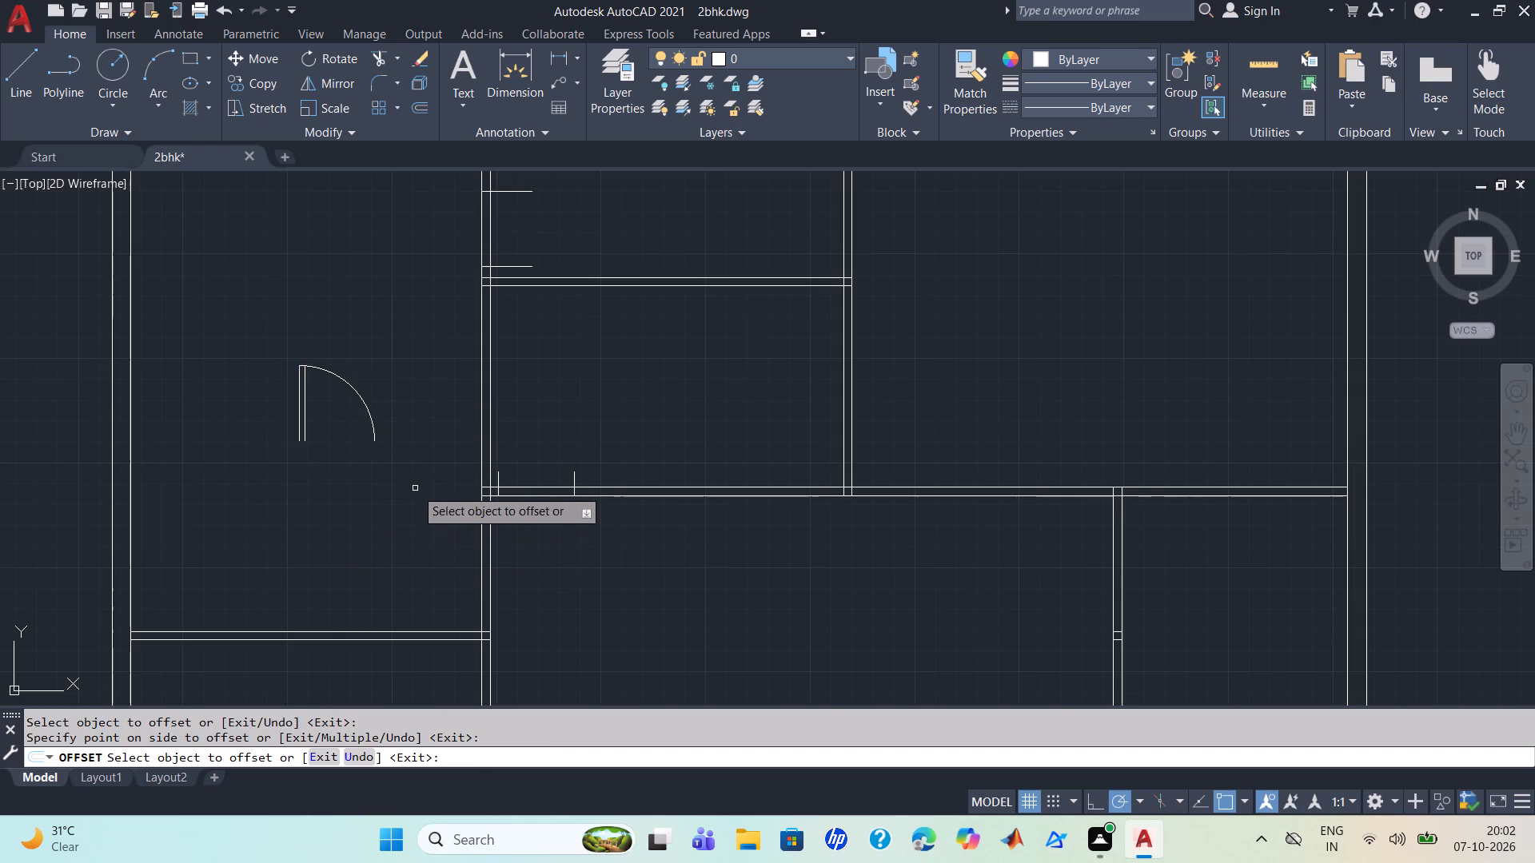
{"action": "key", "text": "Escape"}
Copy the complete door symbol from the lower-left corner of its leaf to five free spots within the upper-left room.
{"action": "left_click_drag", "start_coordinate": [414, 487], "coordinate": [226, 338]}
{"action": "key", "text": "Escape"}
{"action": "left_click", "coordinate": [405, 494]}
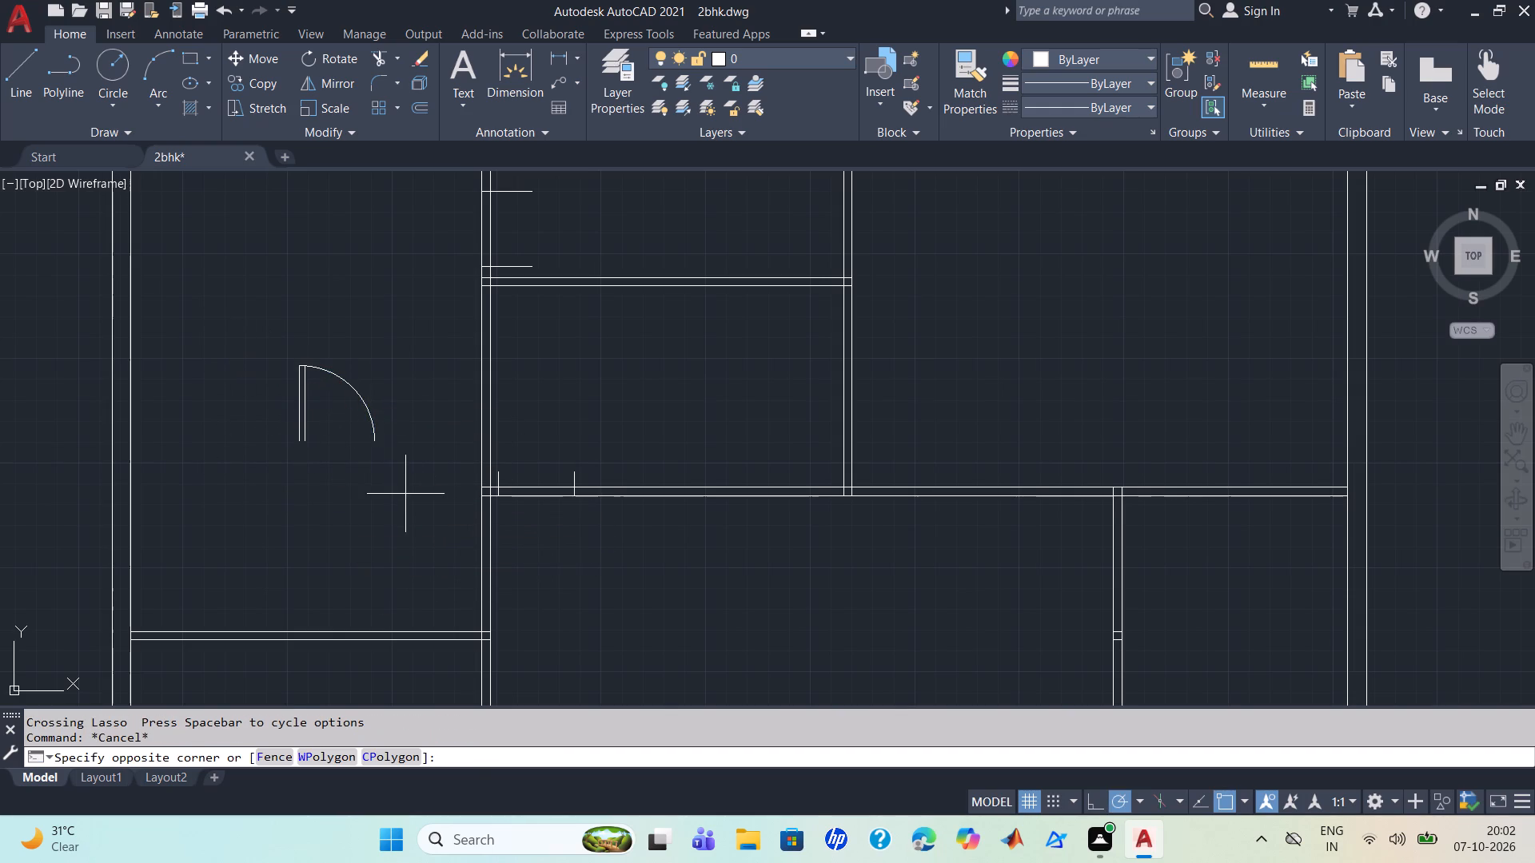
{"action": "left_click", "coordinate": [269, 342]}
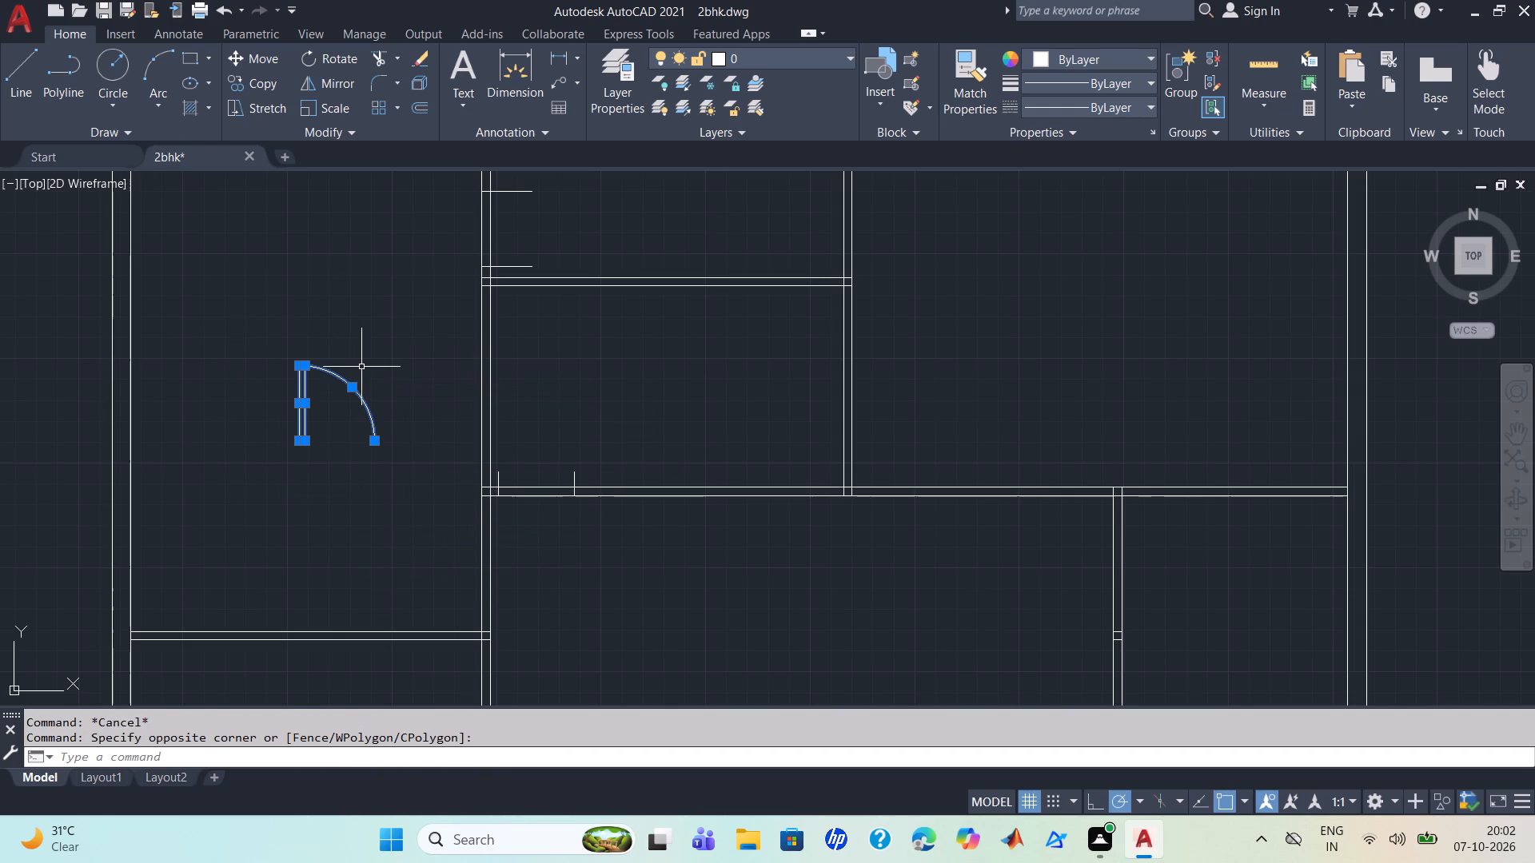
{"action": "type", "text": "co"}
{"action": "key", "text": "Return"}
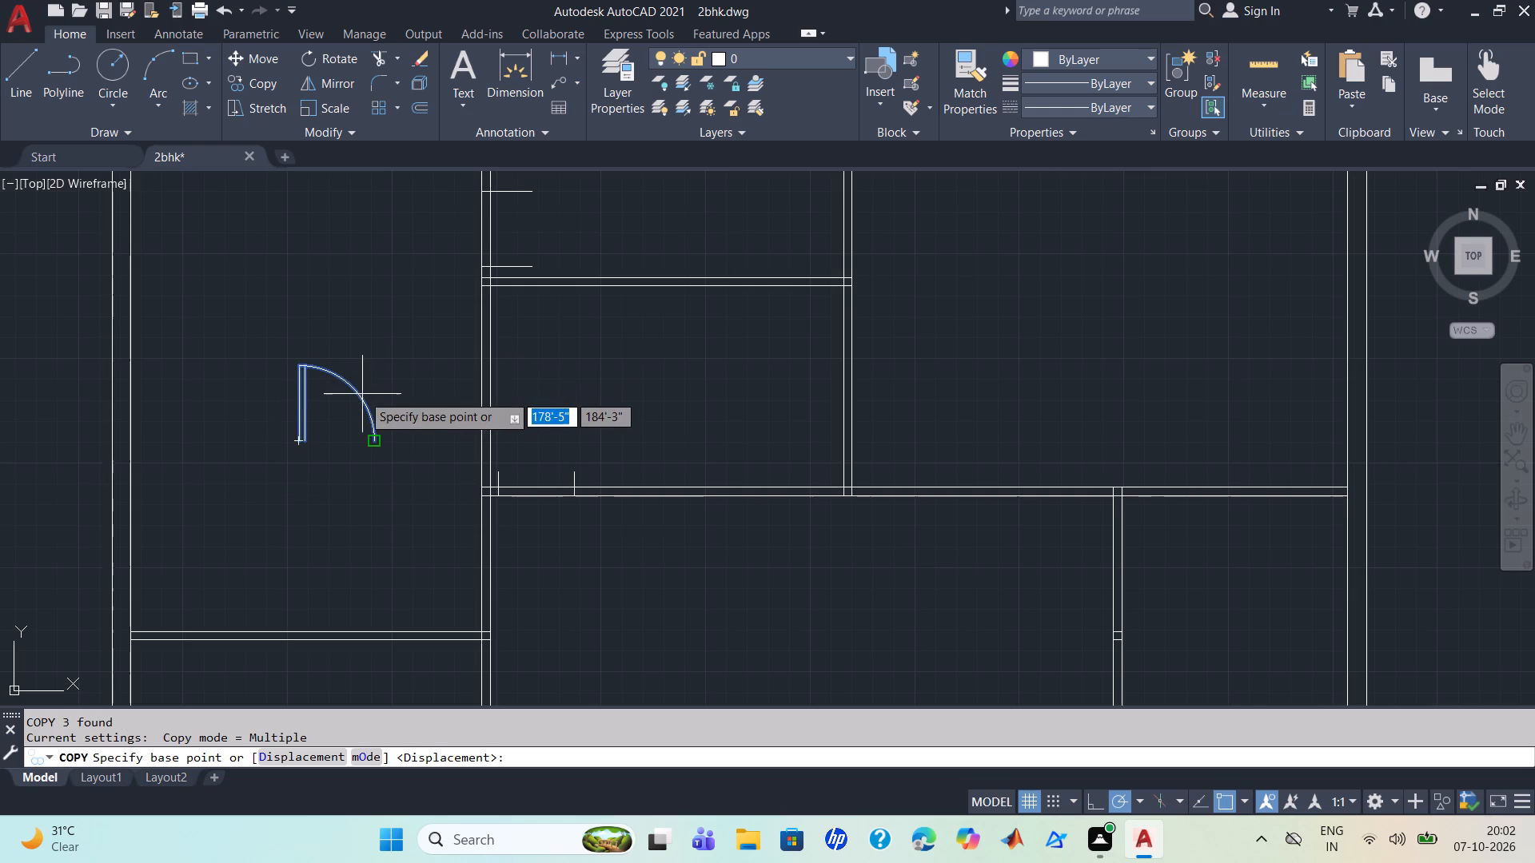
{"action": "left_click_drag", "start_coordinate": [299, 435], "coordinate": [232, 446]}
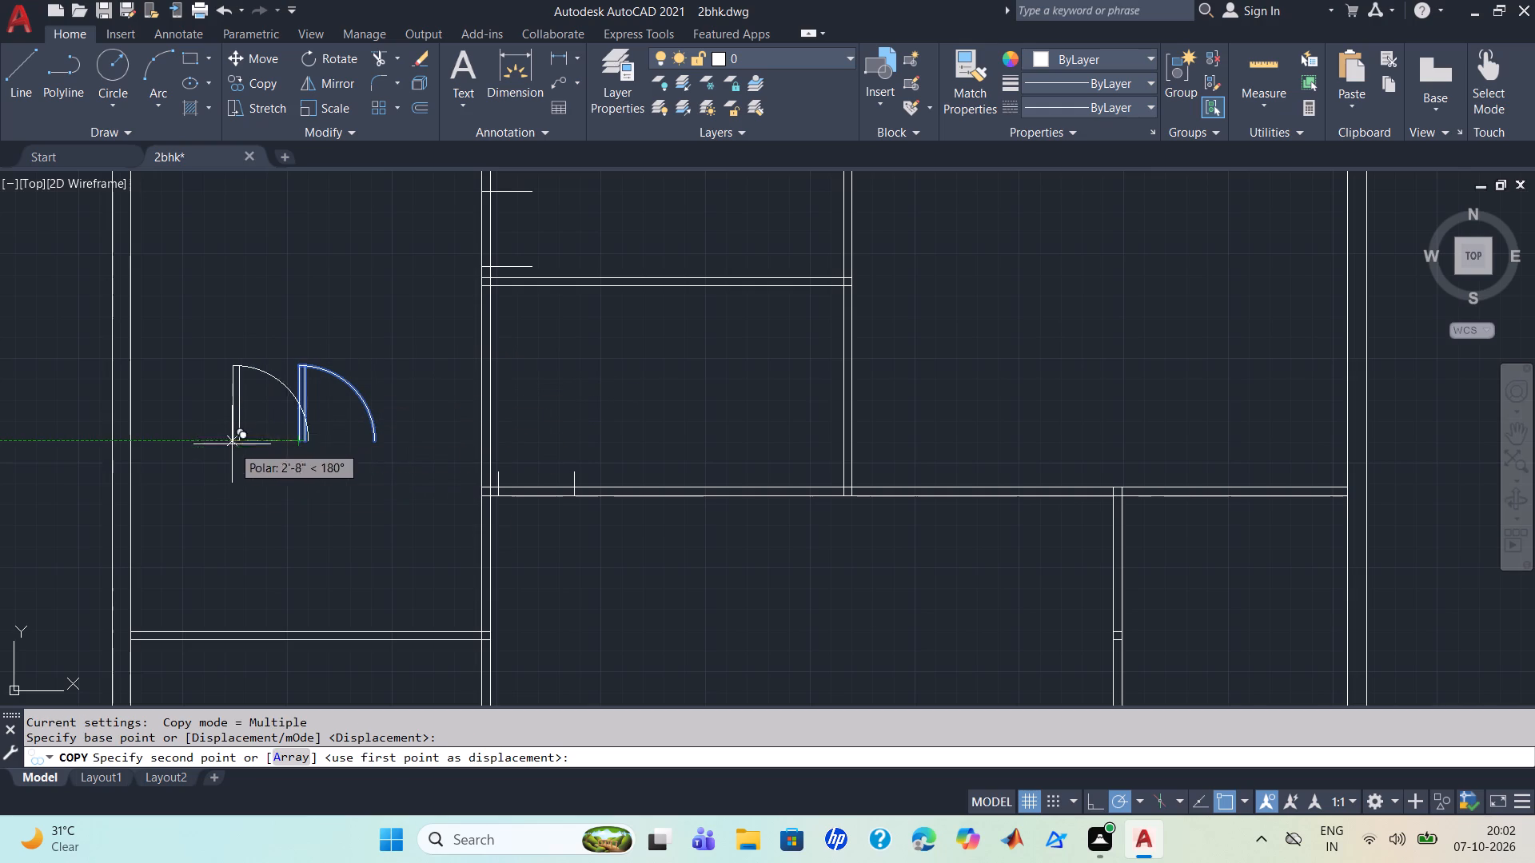
{"action": "left_click_drag", "start_coordinate": [232, 446], "coordinate": [269, 539]}
{"action": "left_click", "coordinate": [245, 520]}
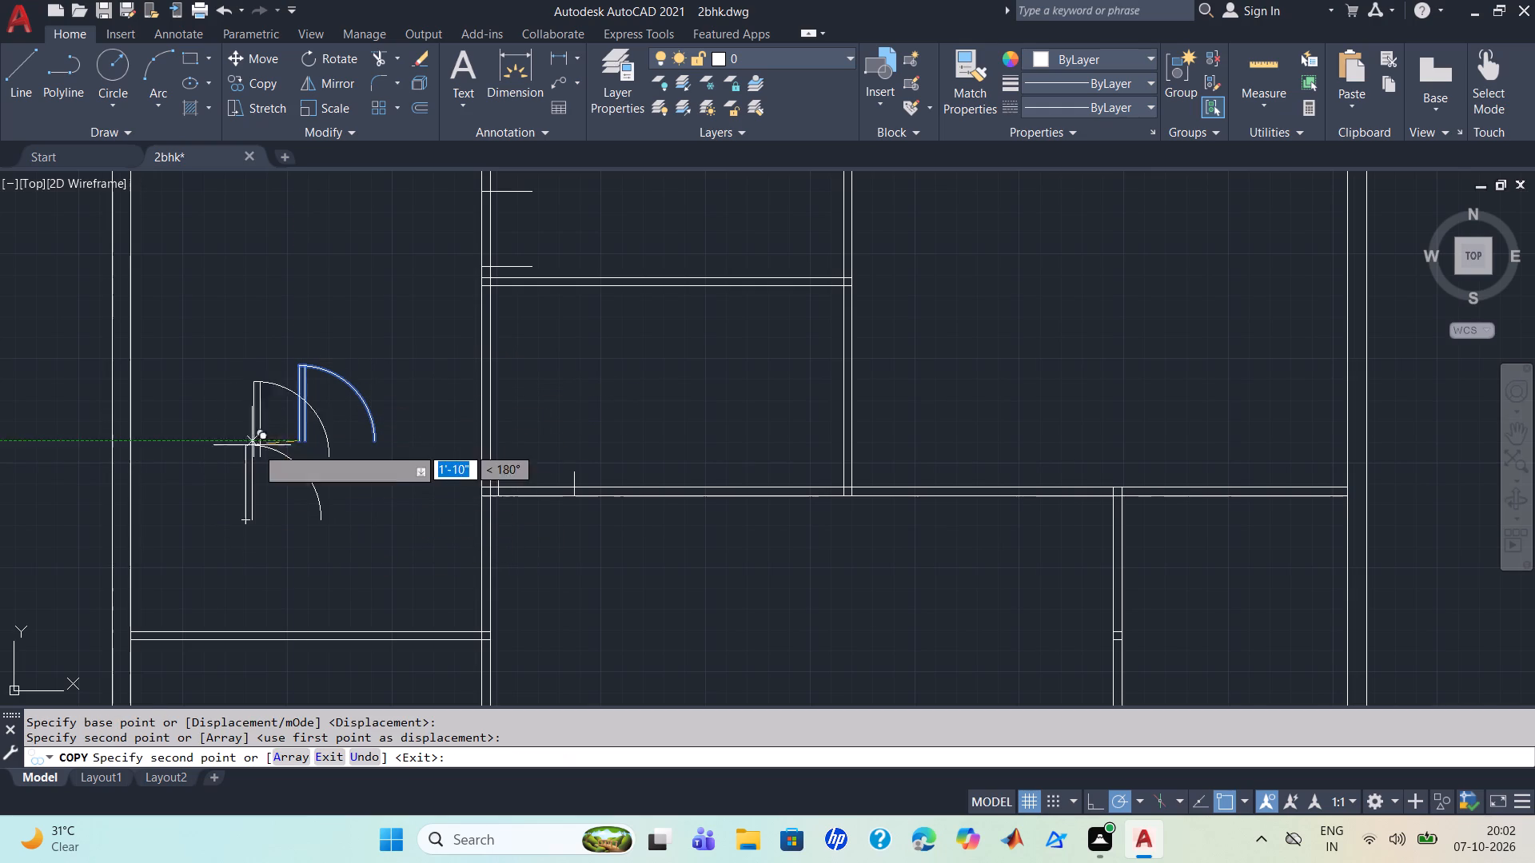
{"action": "left_click", "coordinate": [305, 306]}
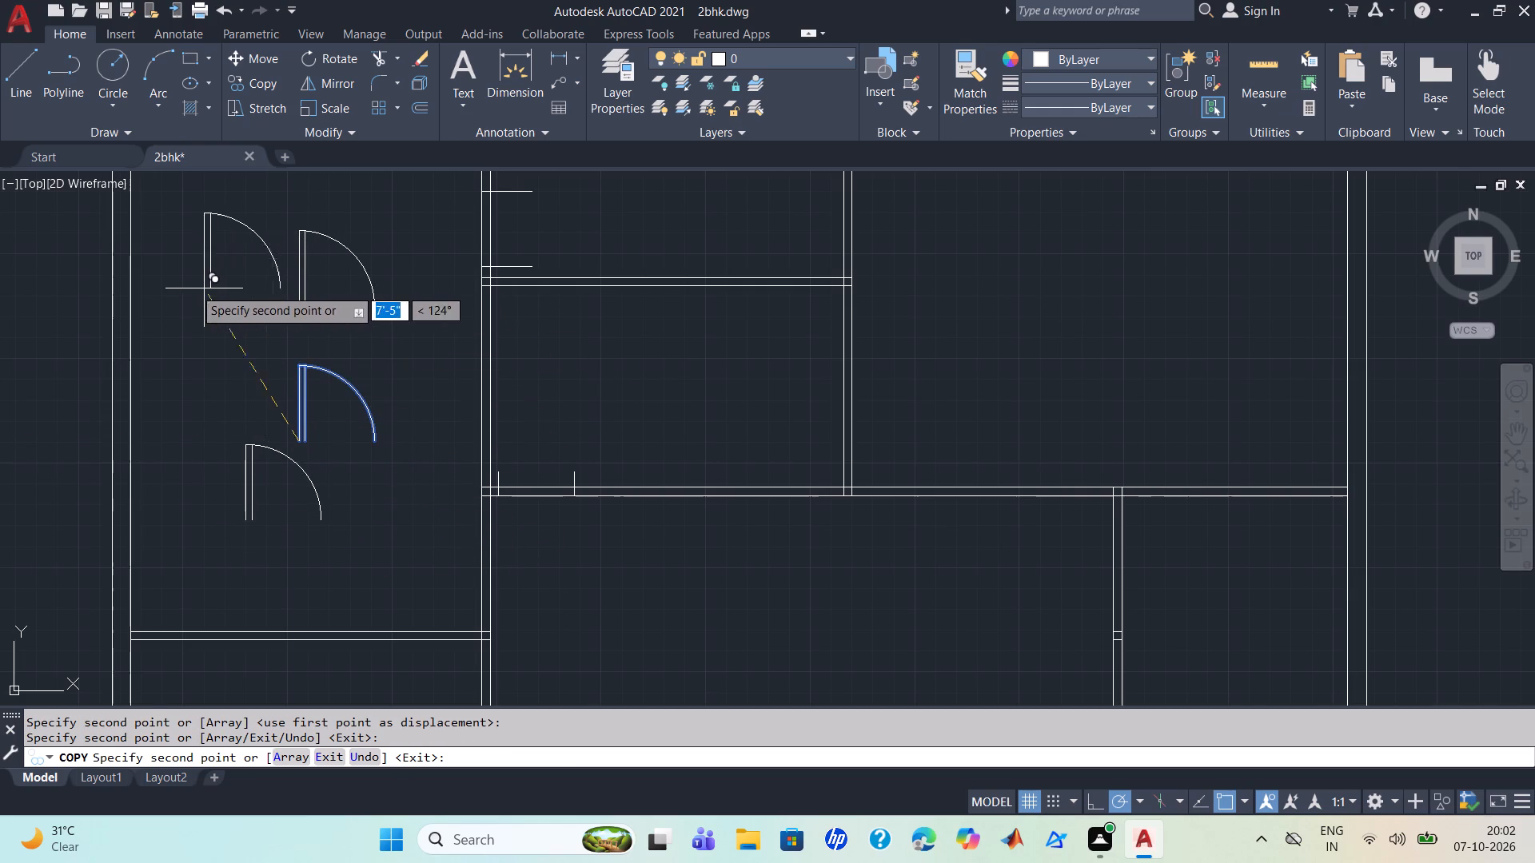
{"action": "left_click", "coordinate": [189, 287]}
{"action": "left_click", "coordinate": [178, 393]}
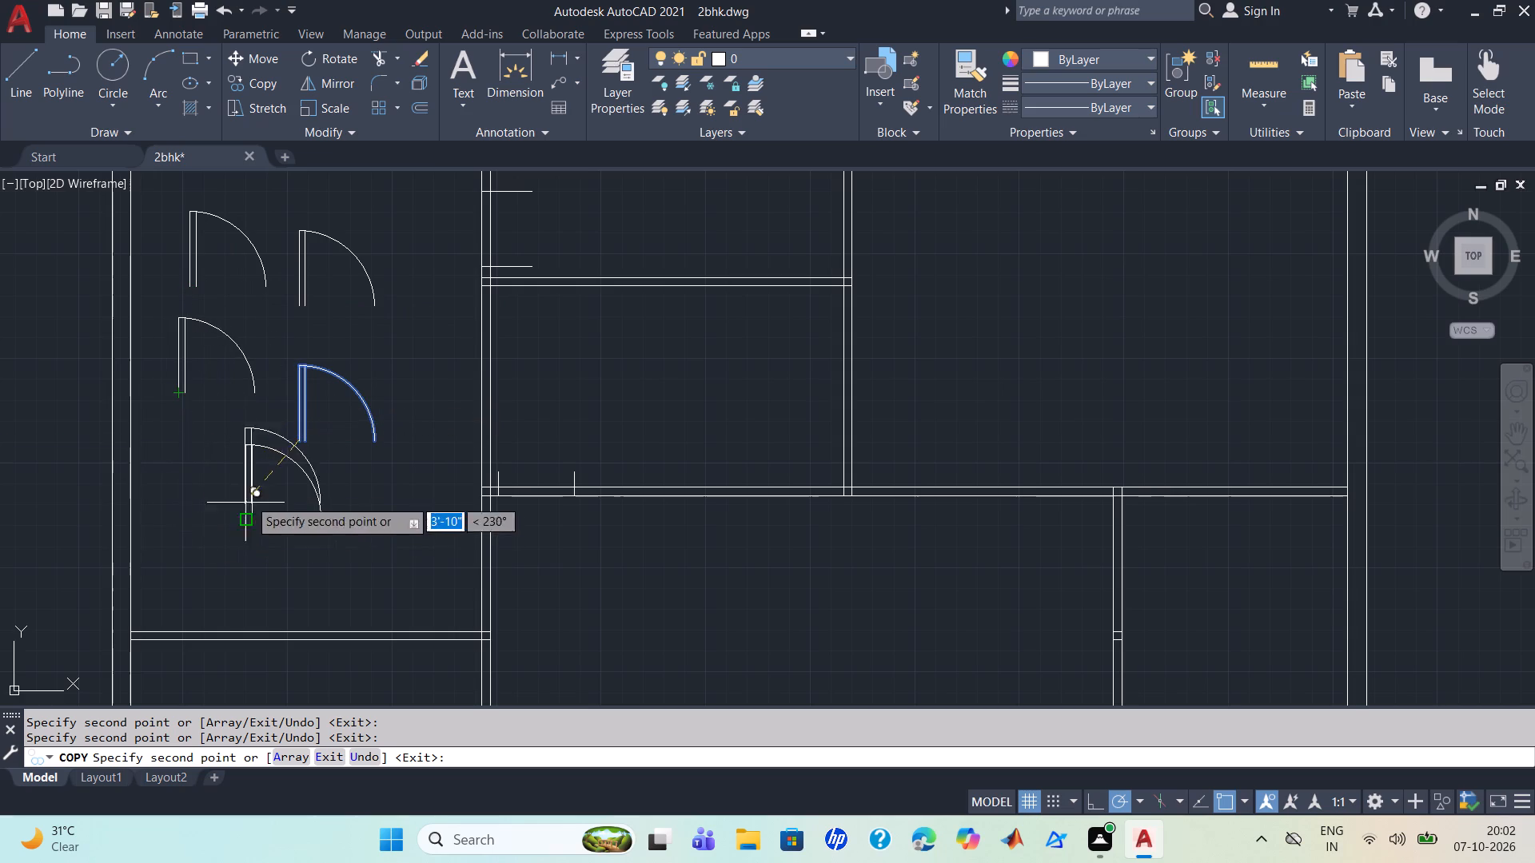
{"action": "left_click", "coordinate": [385, 549]}
{"action": "key", "text": "Escape"}
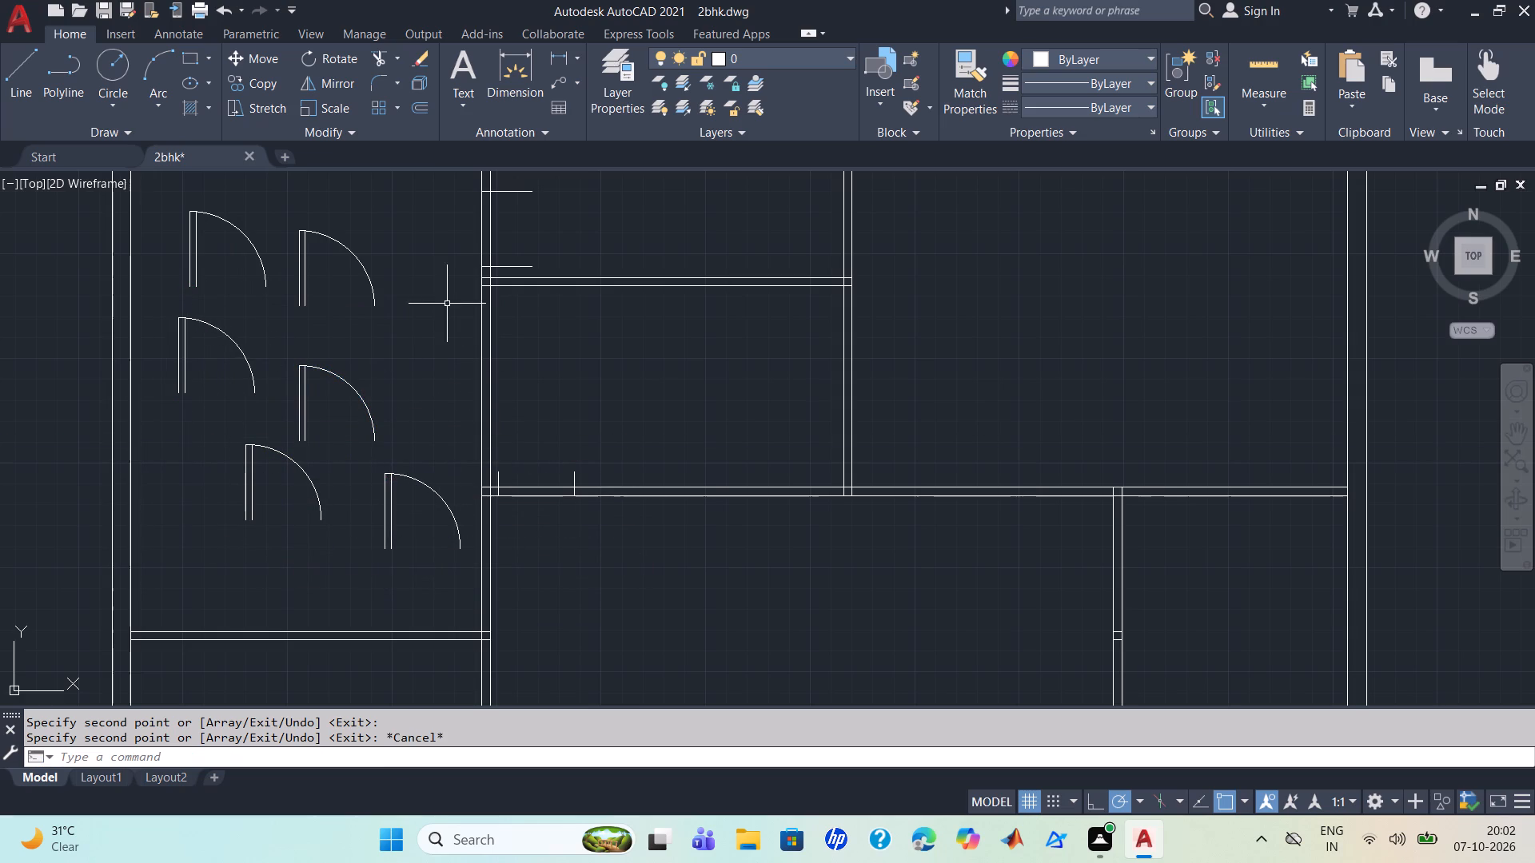
Trim the vertical partition's wall lines between the two upper door marks and cut off the marks' overhangs, opening the 3' doorway.
{"action": "scroll", "coordinate": [589, 376], "scroll_direction": "down", "scroll_amount": 1}
{"action": "middle_click_drag", "start_coordinate": [589, 376], "coordinate": [652, 506]}
{"action": "scroll", "coordinate": [652, 501], "scroll_direction": "up", "scroll_amount": 1}
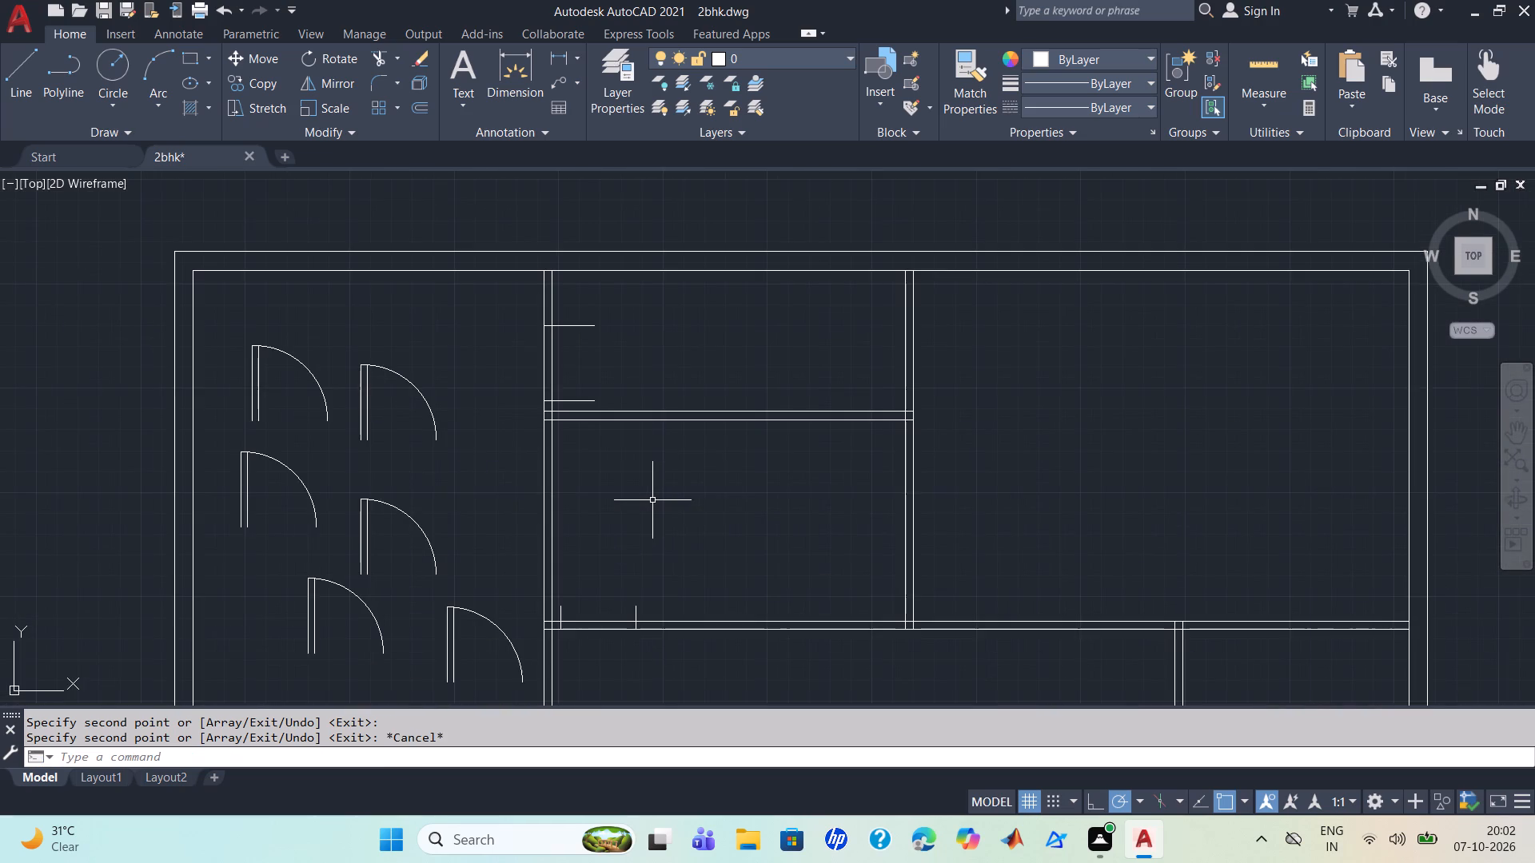
{"action": "scroll", "coordinate": [652, 499], "scroll_direction": "up", "scroll_amount": 2}
{"action": "middle_click", "coordinate": [653, 499]}
{"action": "scroll", "coordinate": [653, 498], "scroll_direction": "down", "scroll_amount": 2}
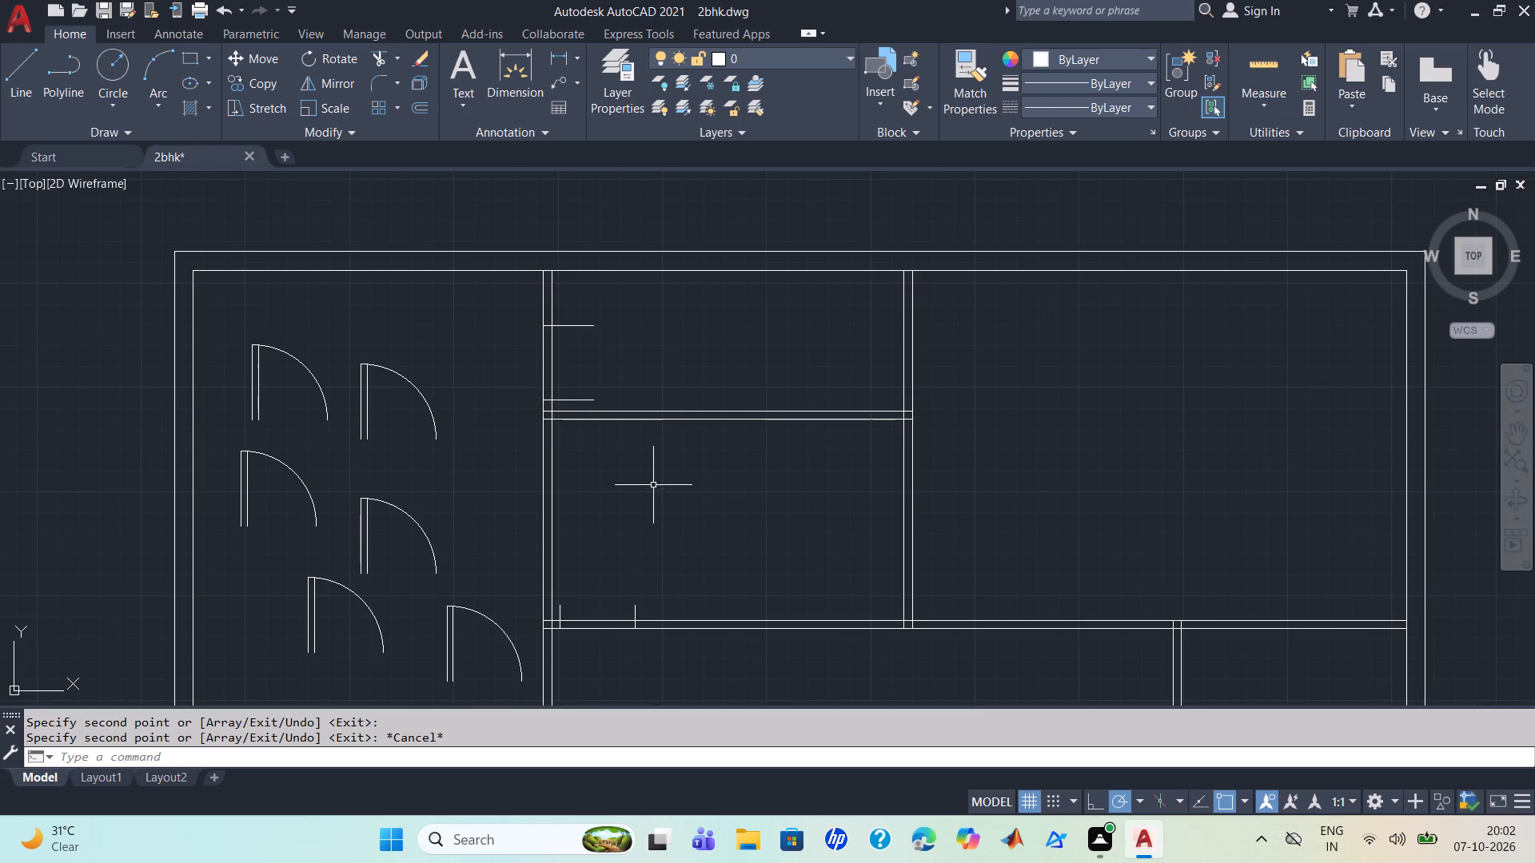
{"action": "scroll", "coordinate": [564, 384], "scroll_direction": "down", "scroll_amount": 1}
{"action": "scroll", "coordinate": [565, 384], "scroll_direction": "up", "scroll_amount": 2}
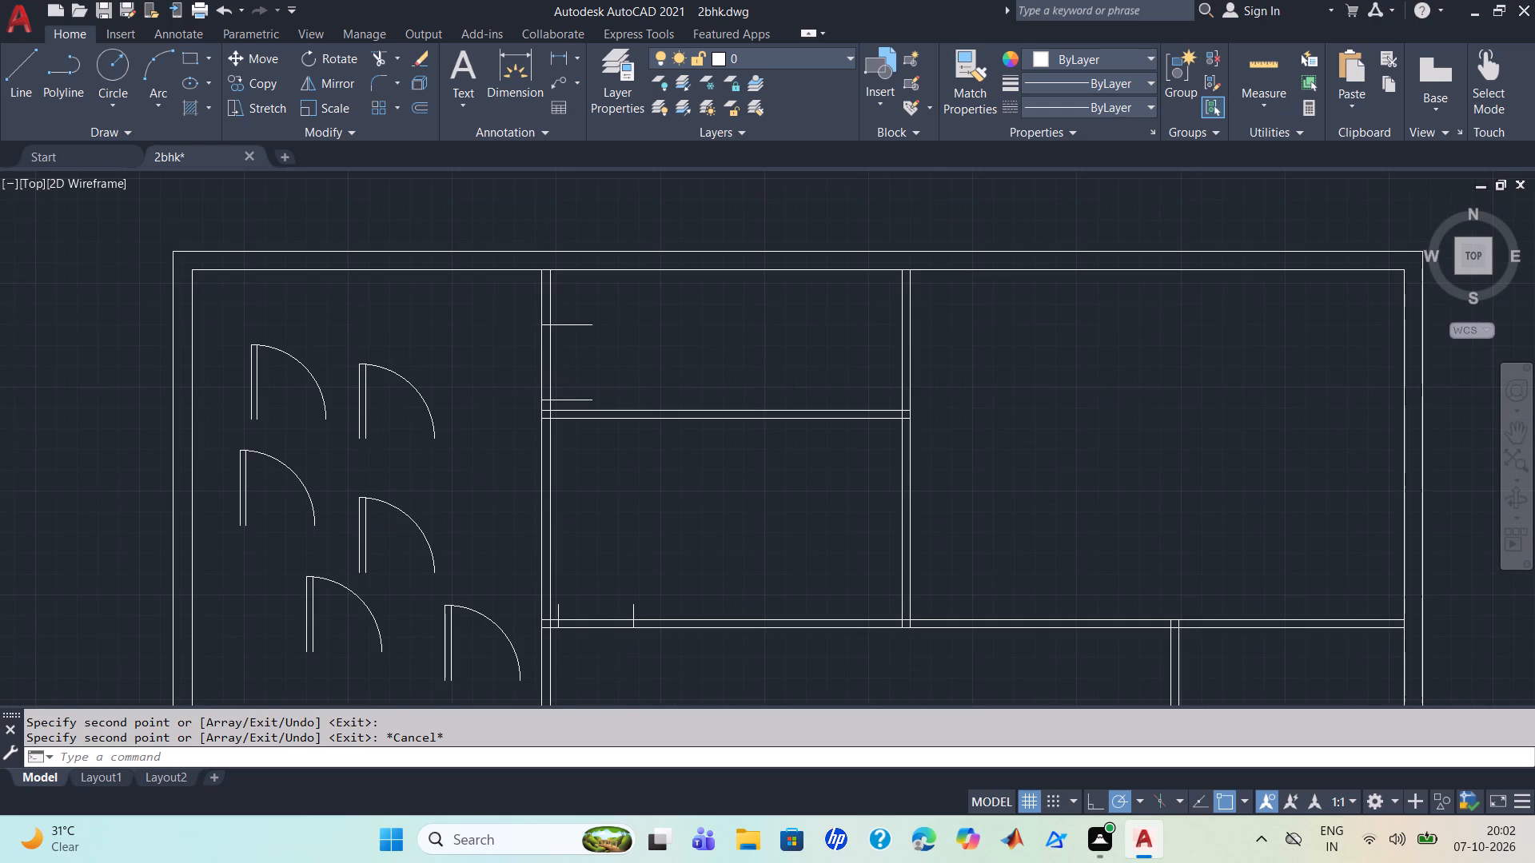
{"action": "type", "text": "tr"}
{"action": "key", "text": "Return"}
{"action": "left_click_drag", "start_coordinate": [583, 280], "coordinate": [555, 316]}
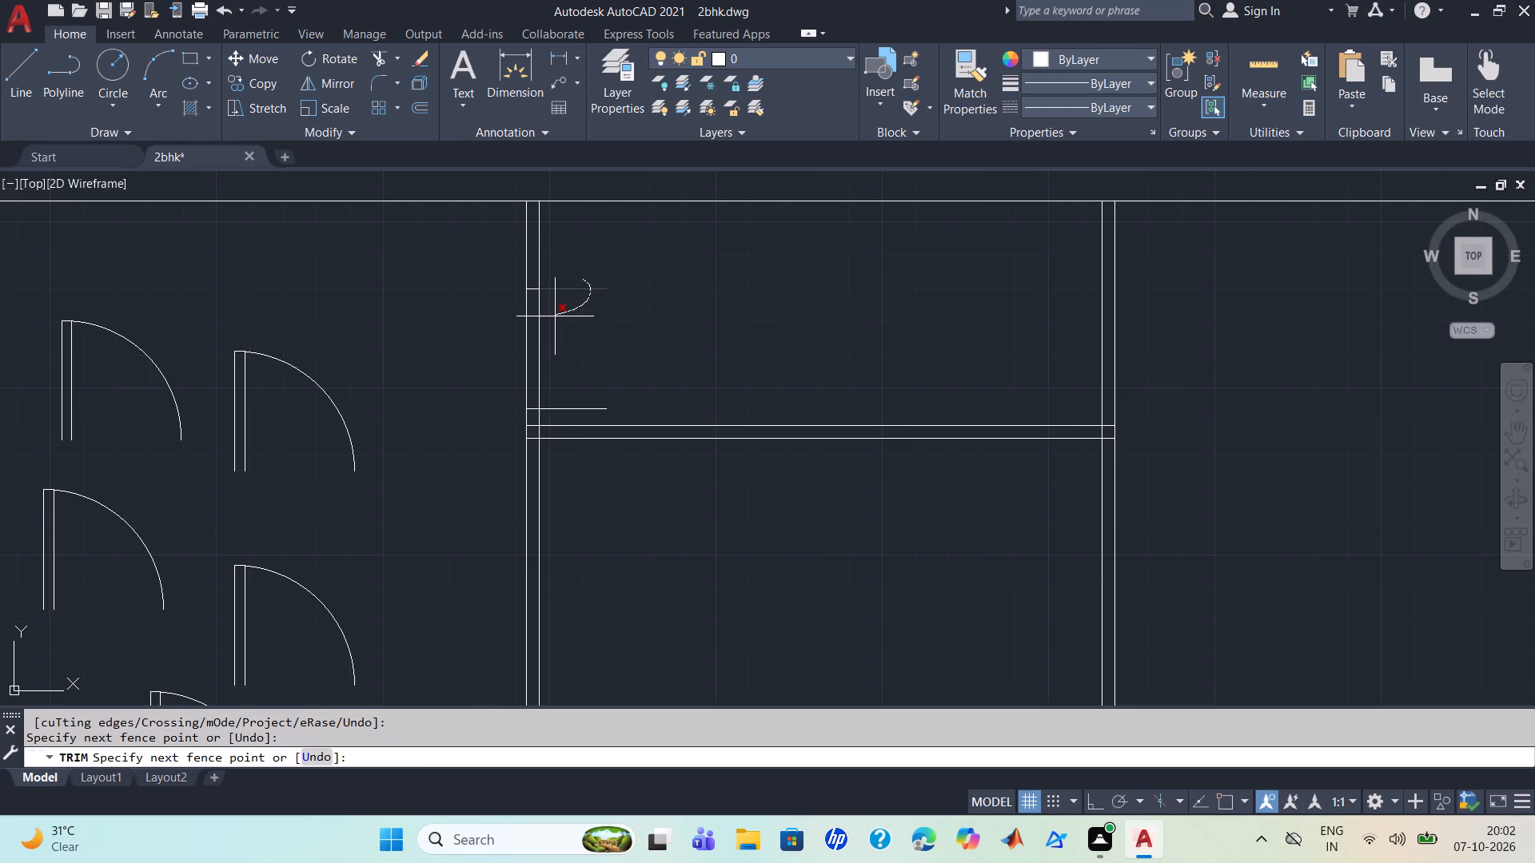
{"action": "left_click_drag", "start_coordinate": [555, 316], "coordinate": [579, 408]}
{"action": "left_click_drag", "start_coordinate": [579, 408], "coordinate": [580, 410]}
Trim the horizontal partition's wall lines between its two door marks and cut off the marks' overhangs, opening the second 3' doorway.
{"action": "middle_click_drag", "start_coordinate": [576, 532], "coordinate": [584, 452]}
{"action": "scroll", "coordinate": [576, 526], "scroll_direction": "down", "scroll_amount": 1}
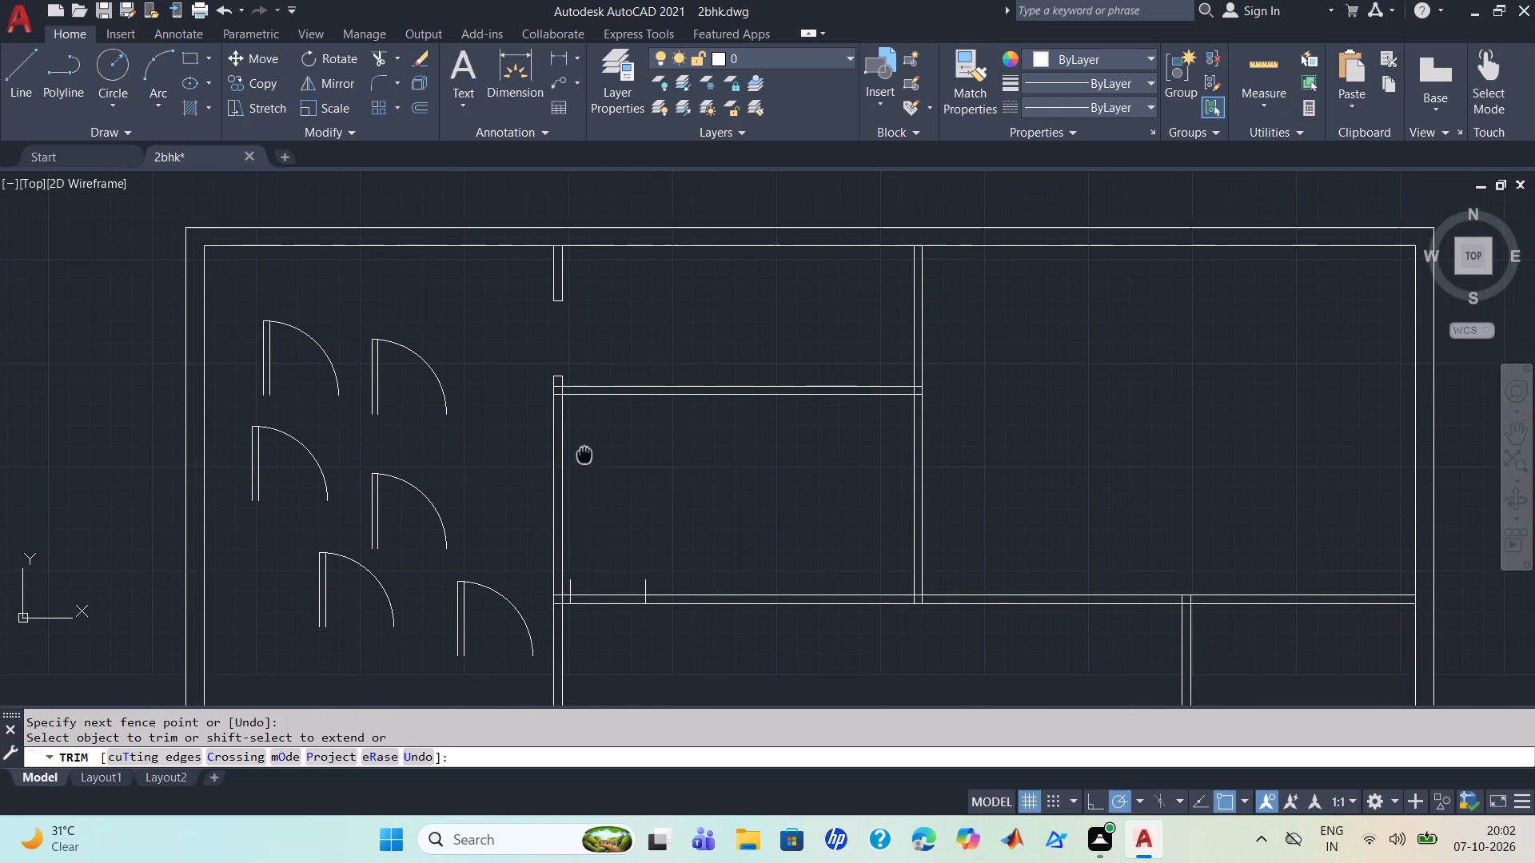
{"action": "middle_click_drag", "start_coordinate": [584, 452], "coordinate": [585, 452]}
{"action": "middle_click_drag", "start_coordinate": [604, 551], "coordinate": [590, 429]}
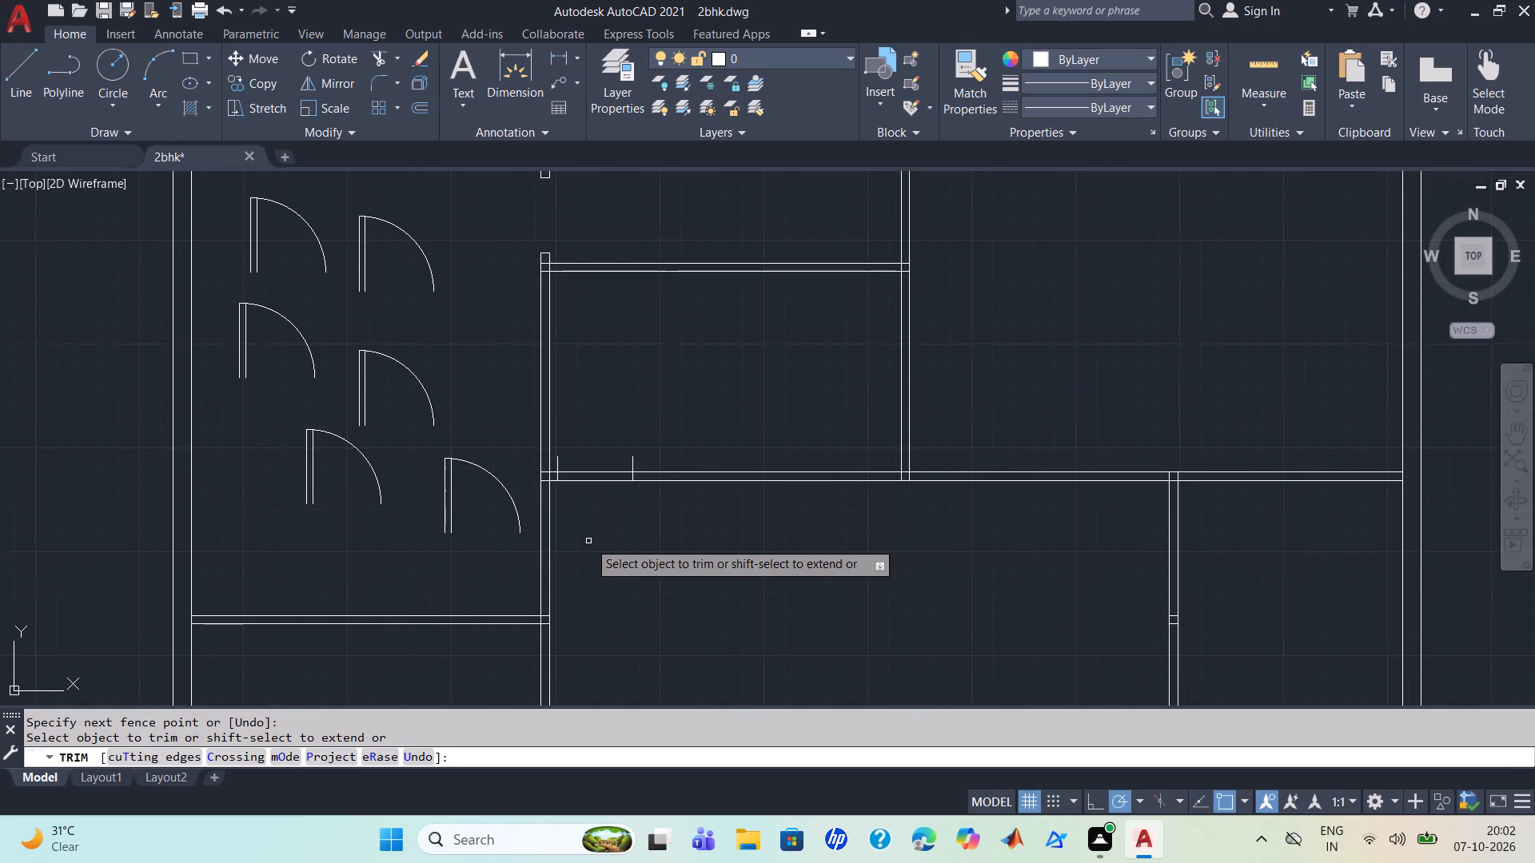
{"action": "middle_click_drag", "start_coordinate": [592, 497], "coordinate": [590, 463]}
{"action": "left_click_drag", "start_coordinate": [586, 468], "coordinate": [616, 433]}
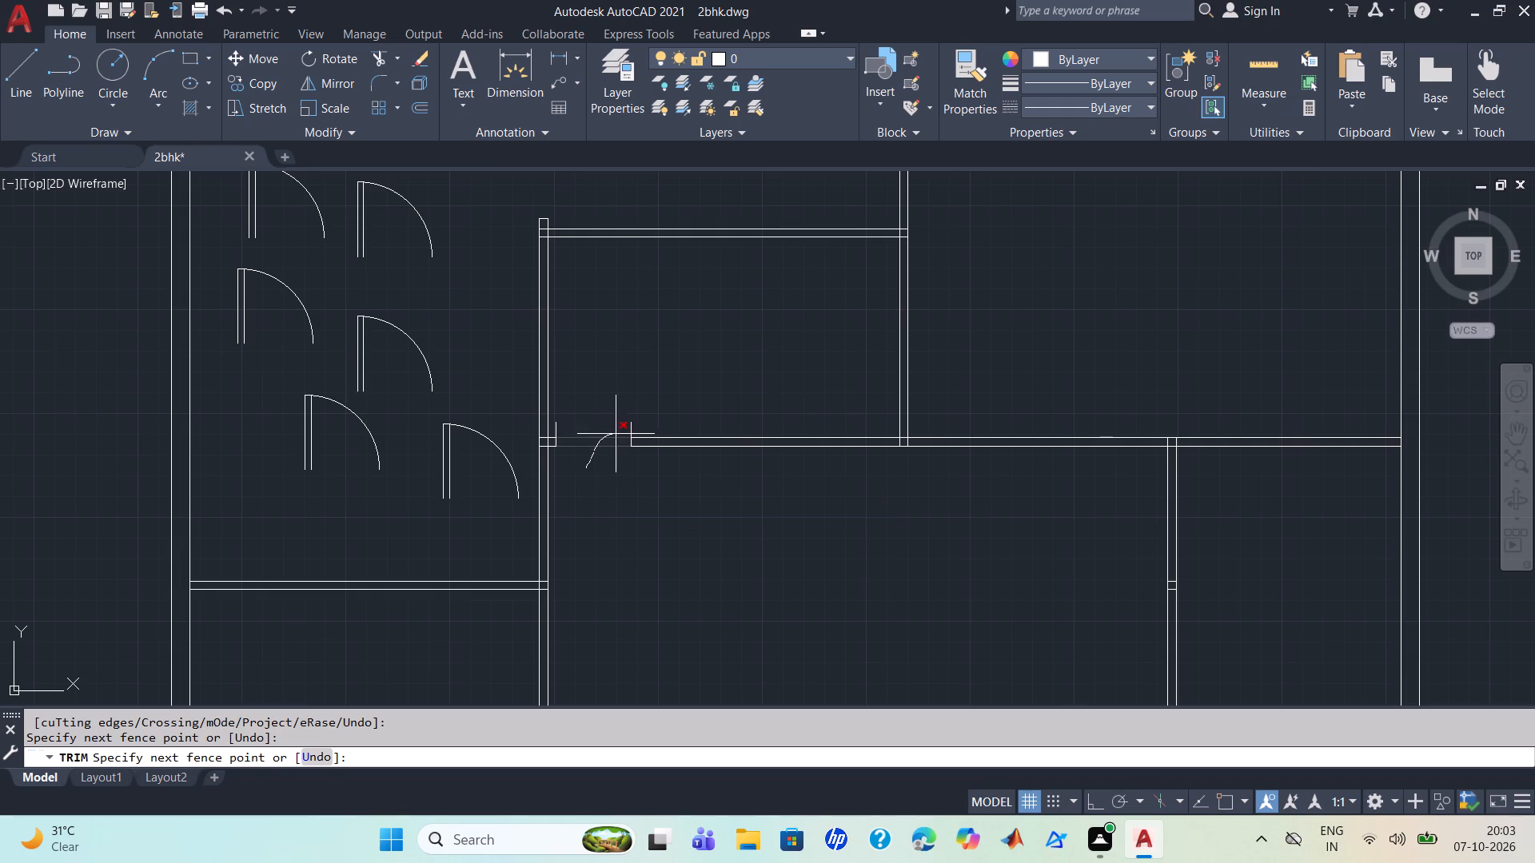
{"action": "left_click_drag", "start_coordinate": [616, 433], "coordinate": [553, 431]}
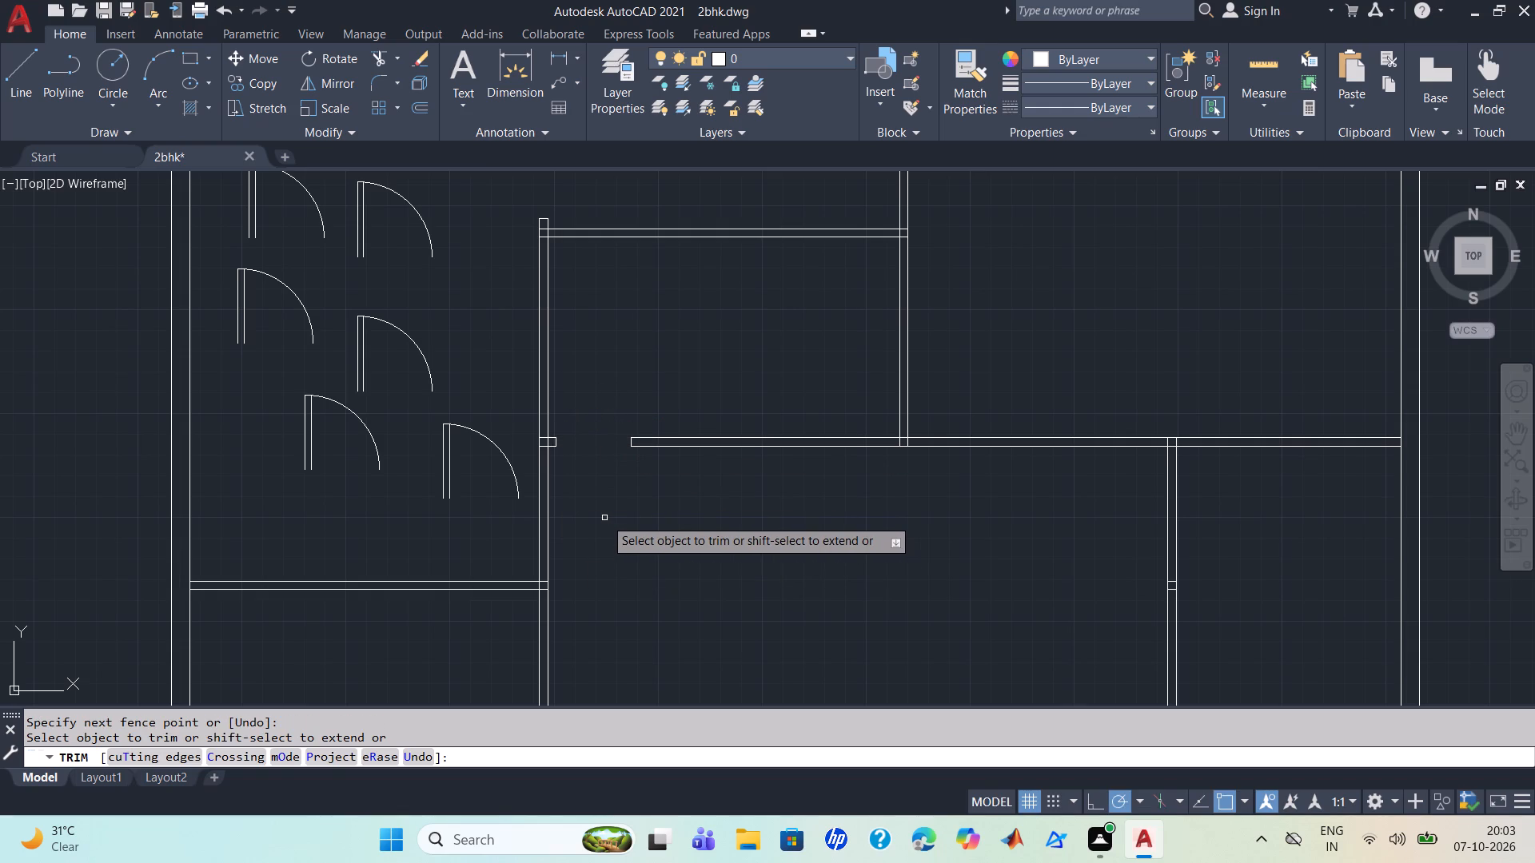
{"action": "key", "text": "Escape"}
{"action": "key", "text": "Escape"}
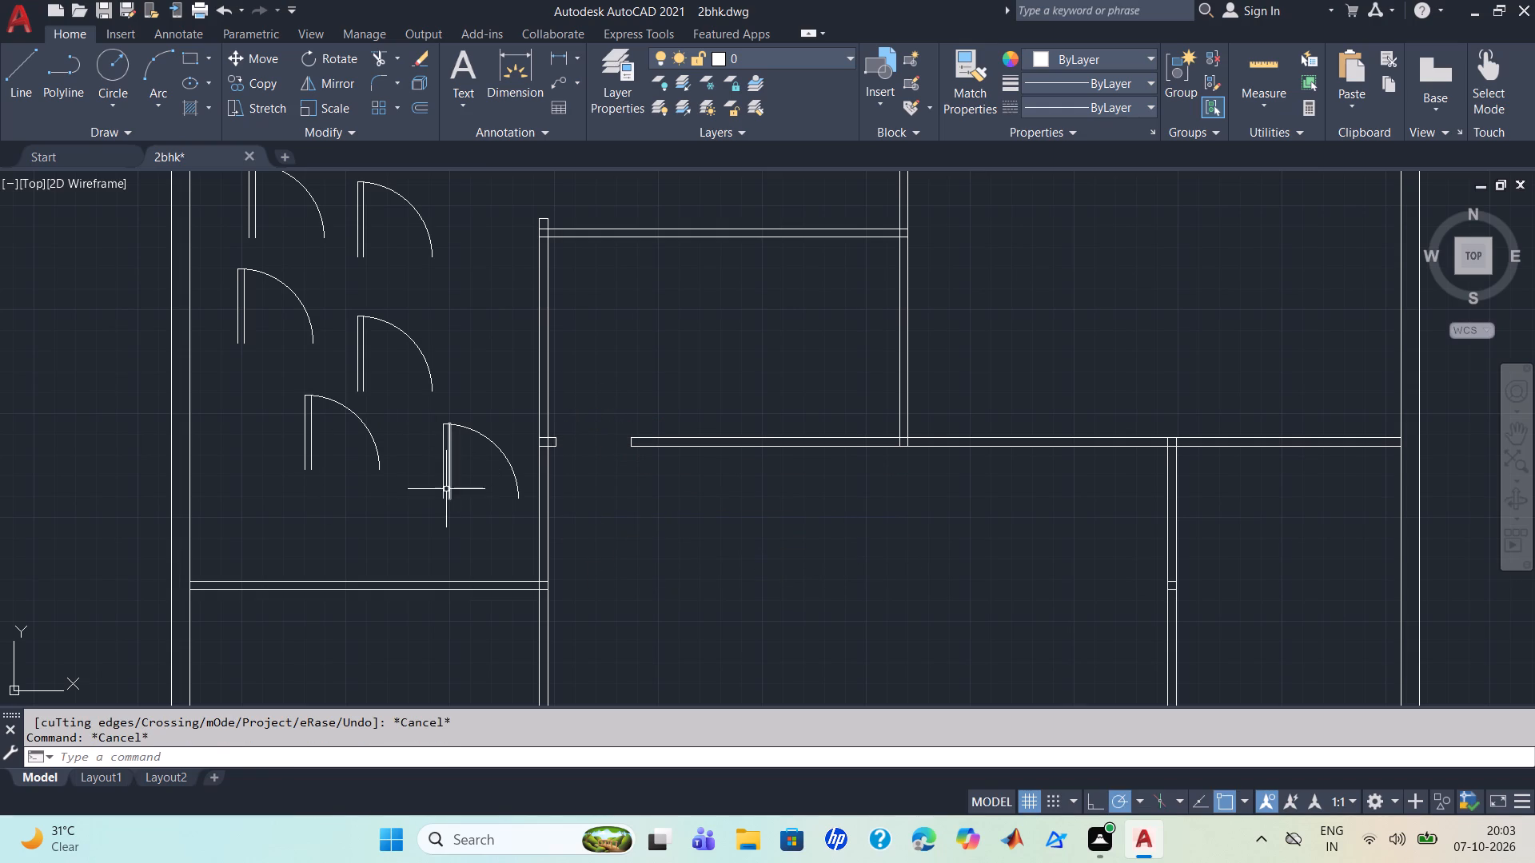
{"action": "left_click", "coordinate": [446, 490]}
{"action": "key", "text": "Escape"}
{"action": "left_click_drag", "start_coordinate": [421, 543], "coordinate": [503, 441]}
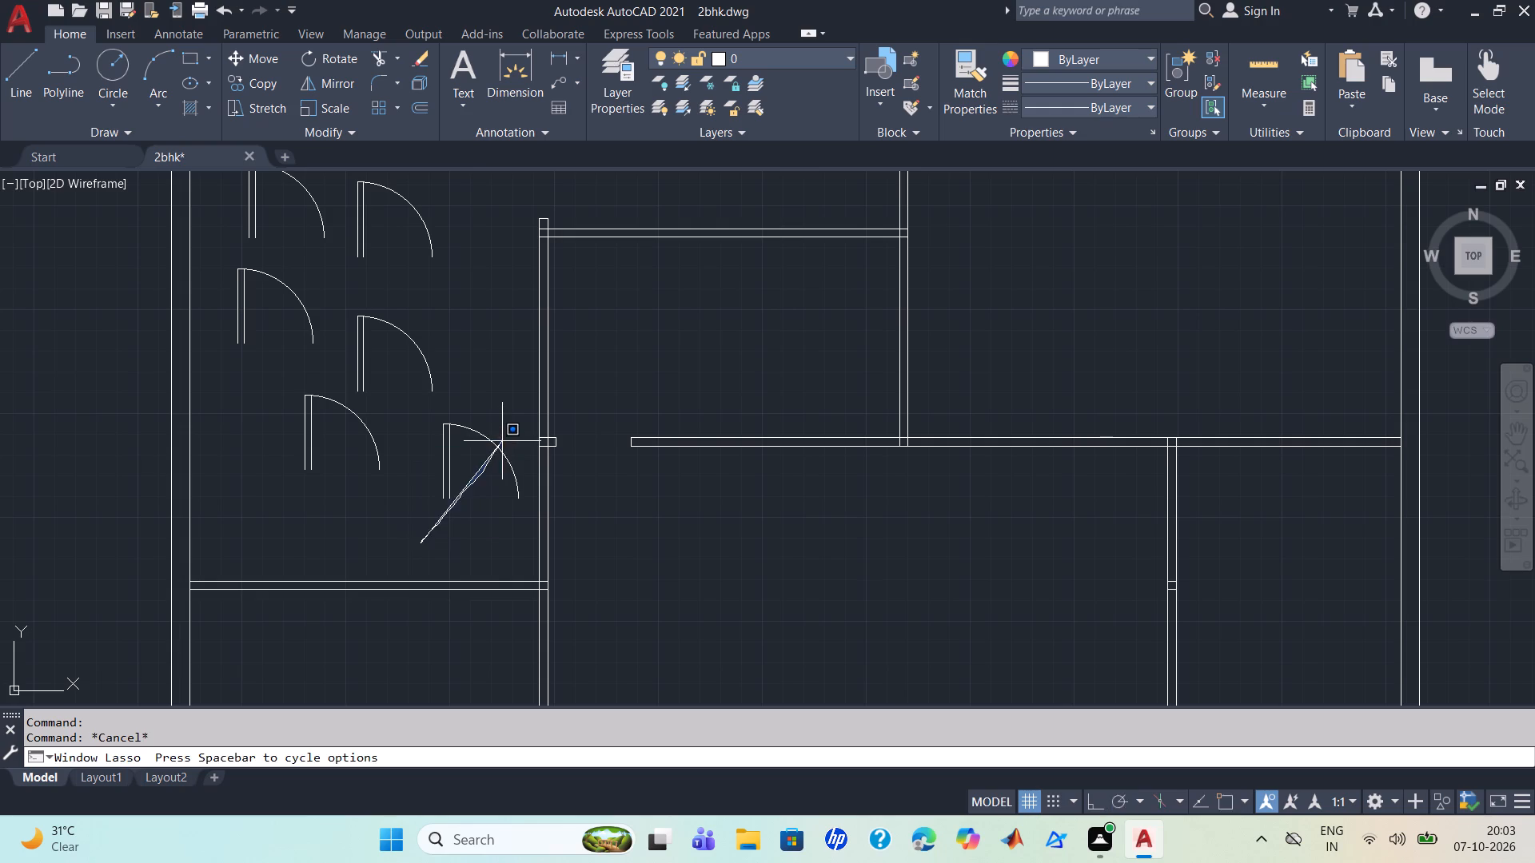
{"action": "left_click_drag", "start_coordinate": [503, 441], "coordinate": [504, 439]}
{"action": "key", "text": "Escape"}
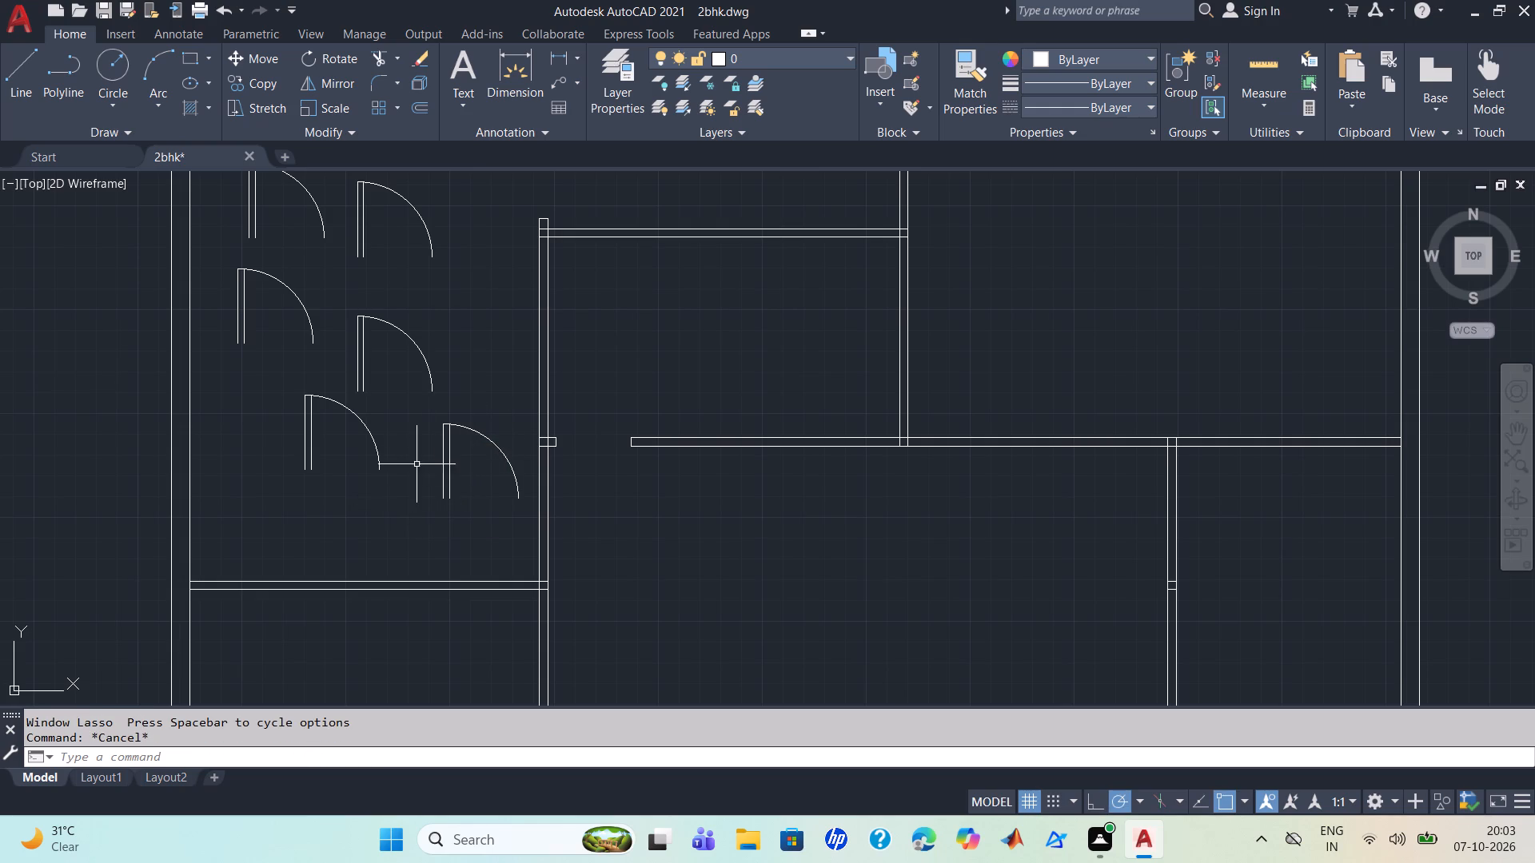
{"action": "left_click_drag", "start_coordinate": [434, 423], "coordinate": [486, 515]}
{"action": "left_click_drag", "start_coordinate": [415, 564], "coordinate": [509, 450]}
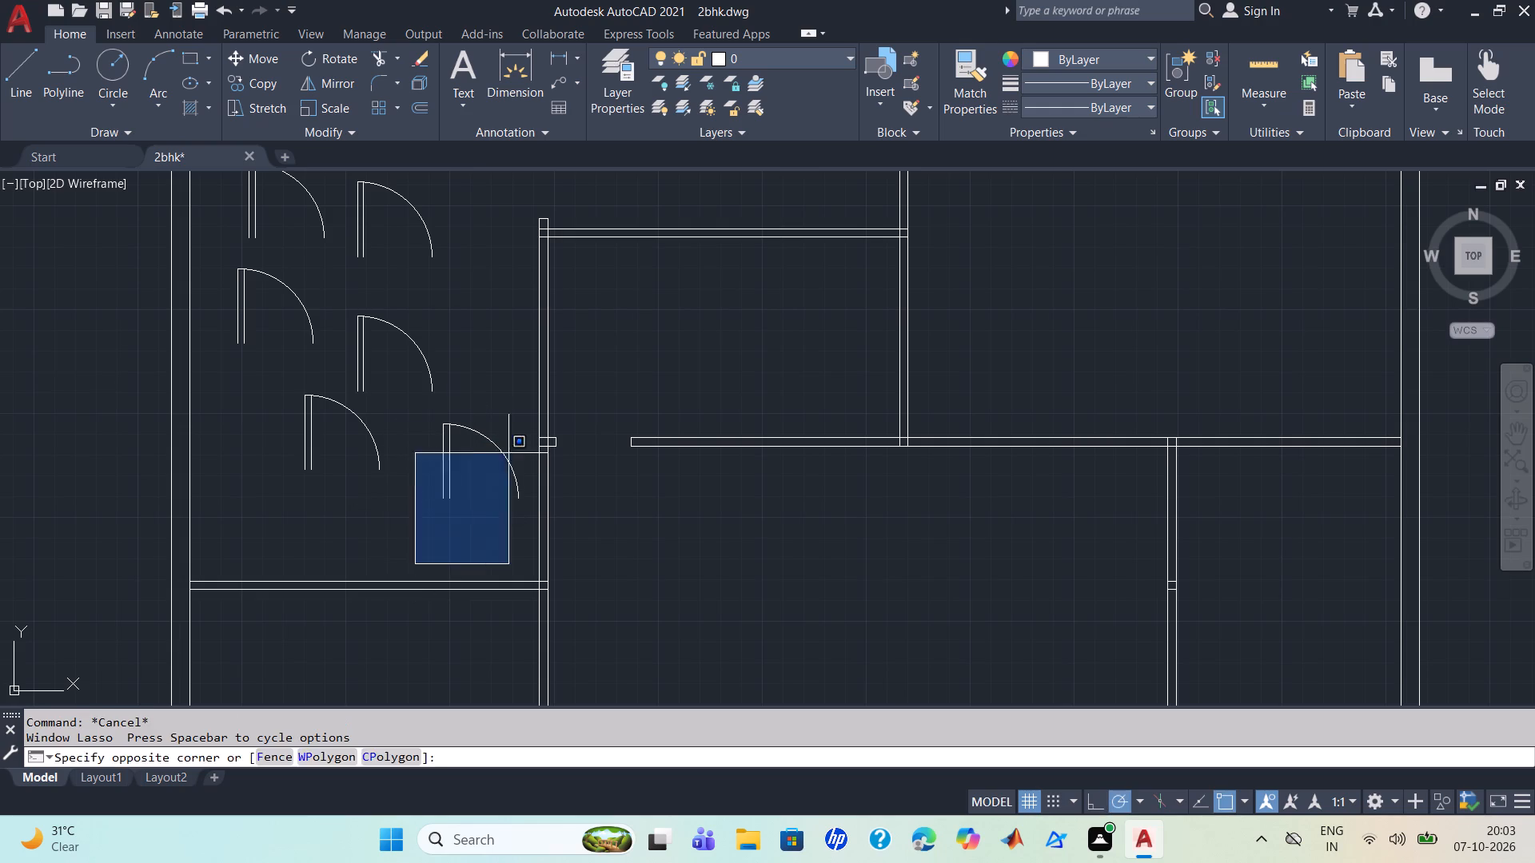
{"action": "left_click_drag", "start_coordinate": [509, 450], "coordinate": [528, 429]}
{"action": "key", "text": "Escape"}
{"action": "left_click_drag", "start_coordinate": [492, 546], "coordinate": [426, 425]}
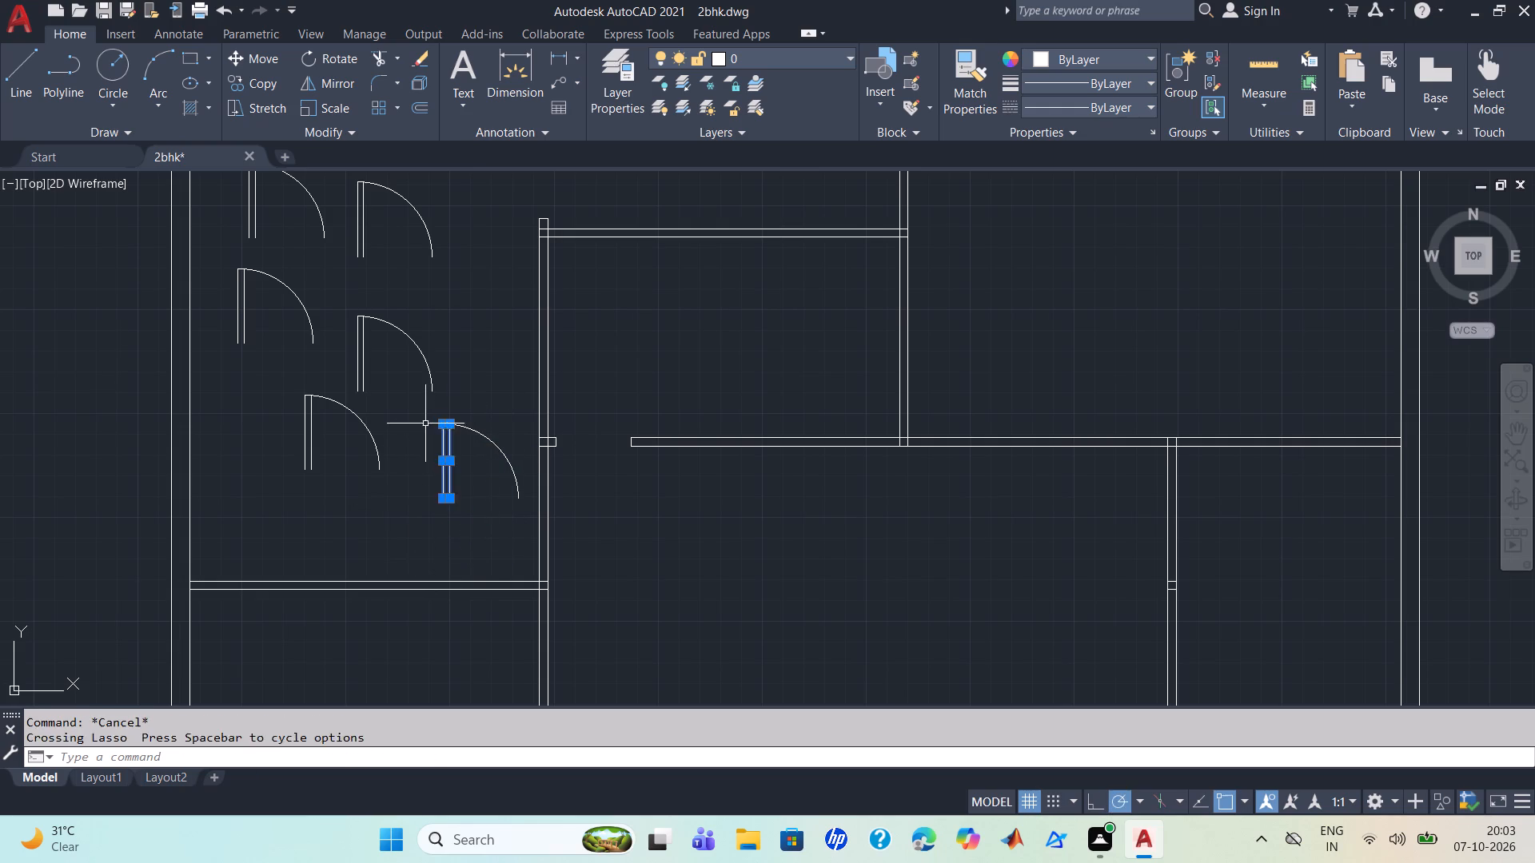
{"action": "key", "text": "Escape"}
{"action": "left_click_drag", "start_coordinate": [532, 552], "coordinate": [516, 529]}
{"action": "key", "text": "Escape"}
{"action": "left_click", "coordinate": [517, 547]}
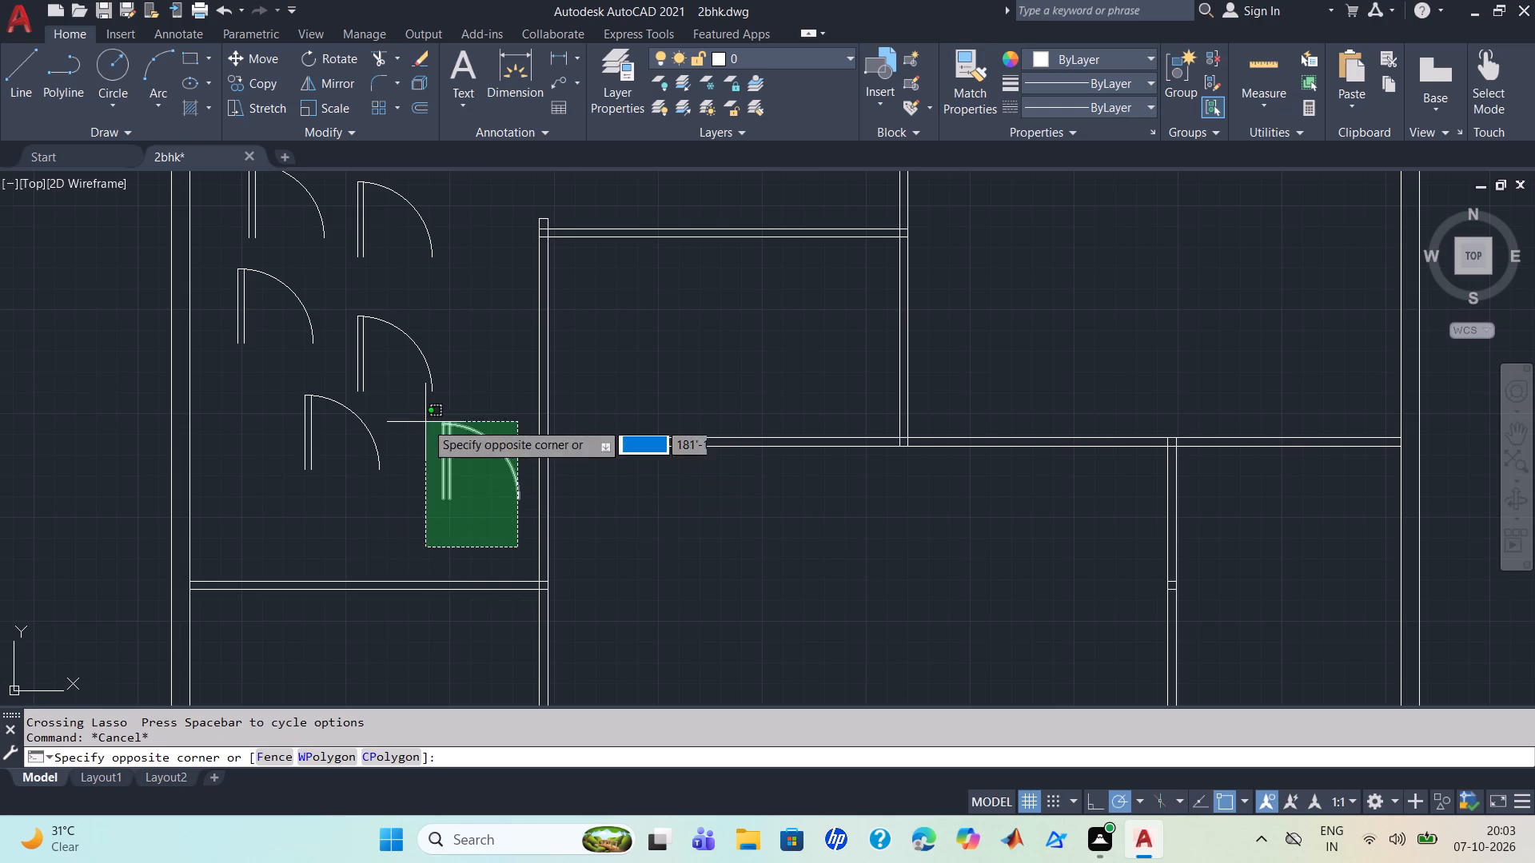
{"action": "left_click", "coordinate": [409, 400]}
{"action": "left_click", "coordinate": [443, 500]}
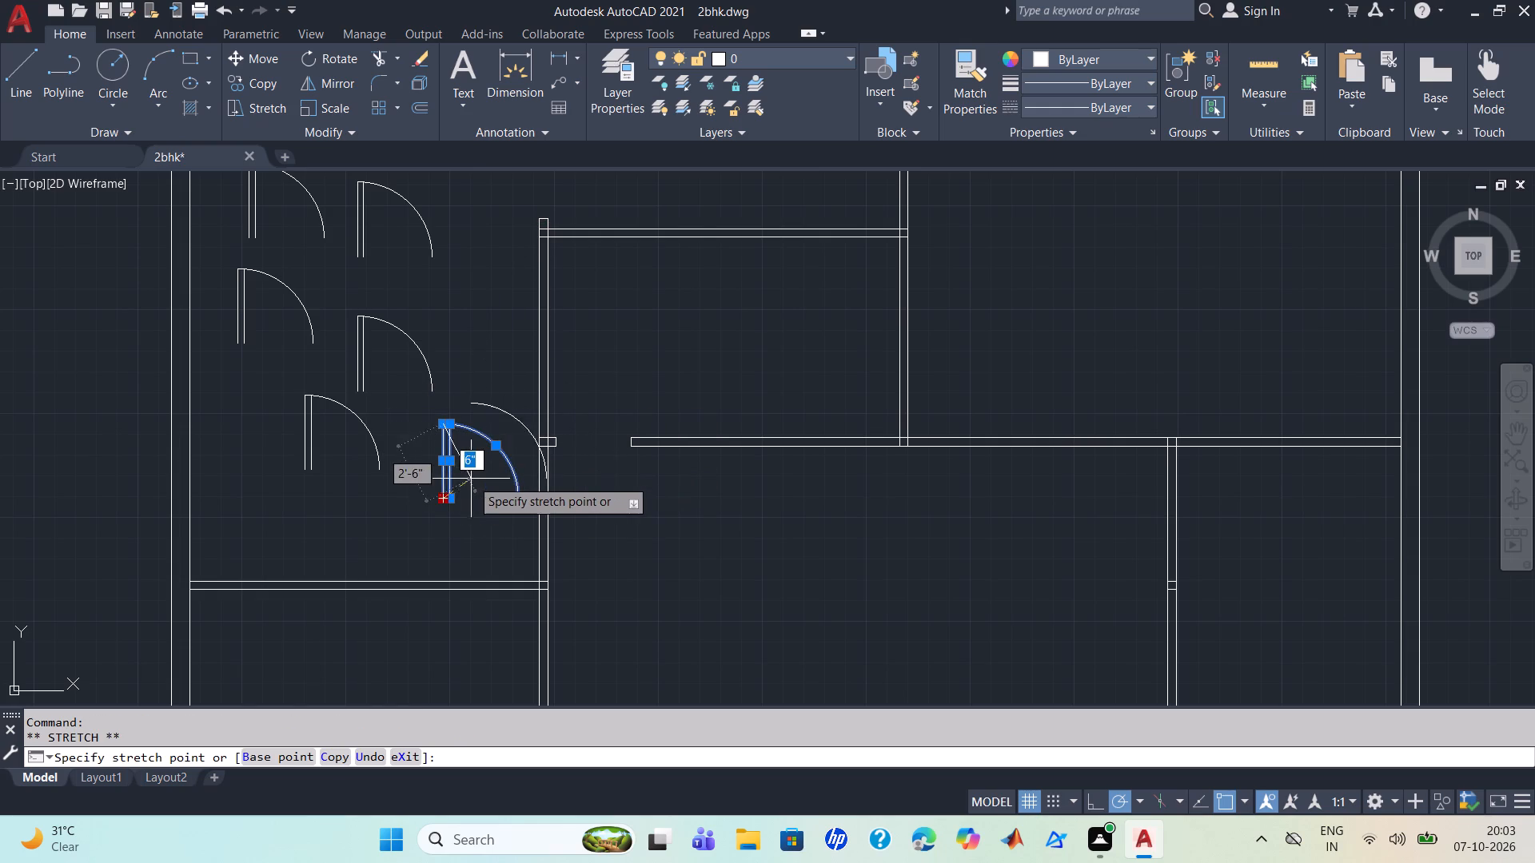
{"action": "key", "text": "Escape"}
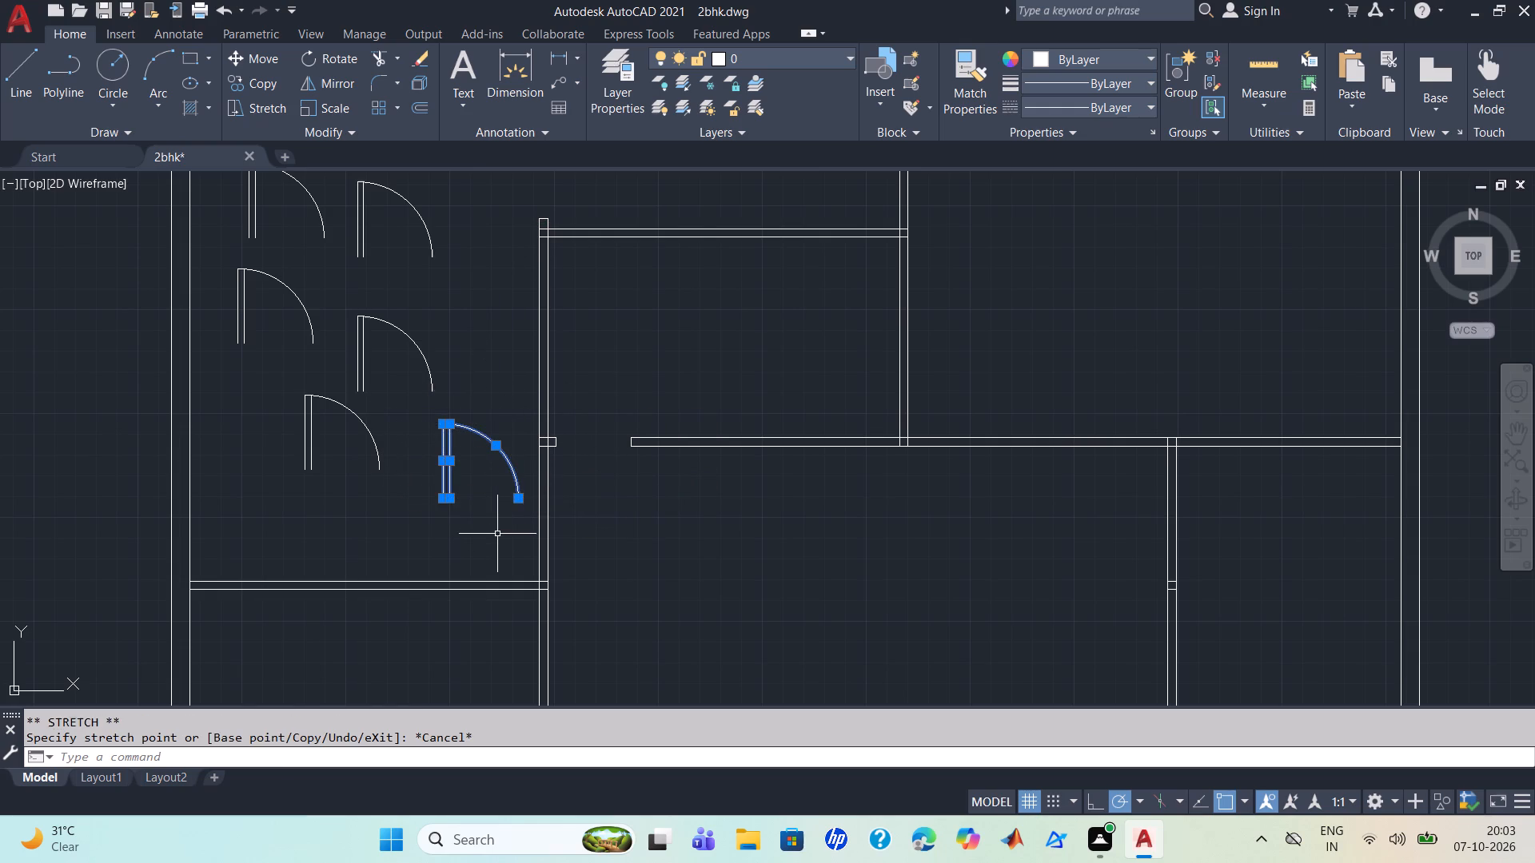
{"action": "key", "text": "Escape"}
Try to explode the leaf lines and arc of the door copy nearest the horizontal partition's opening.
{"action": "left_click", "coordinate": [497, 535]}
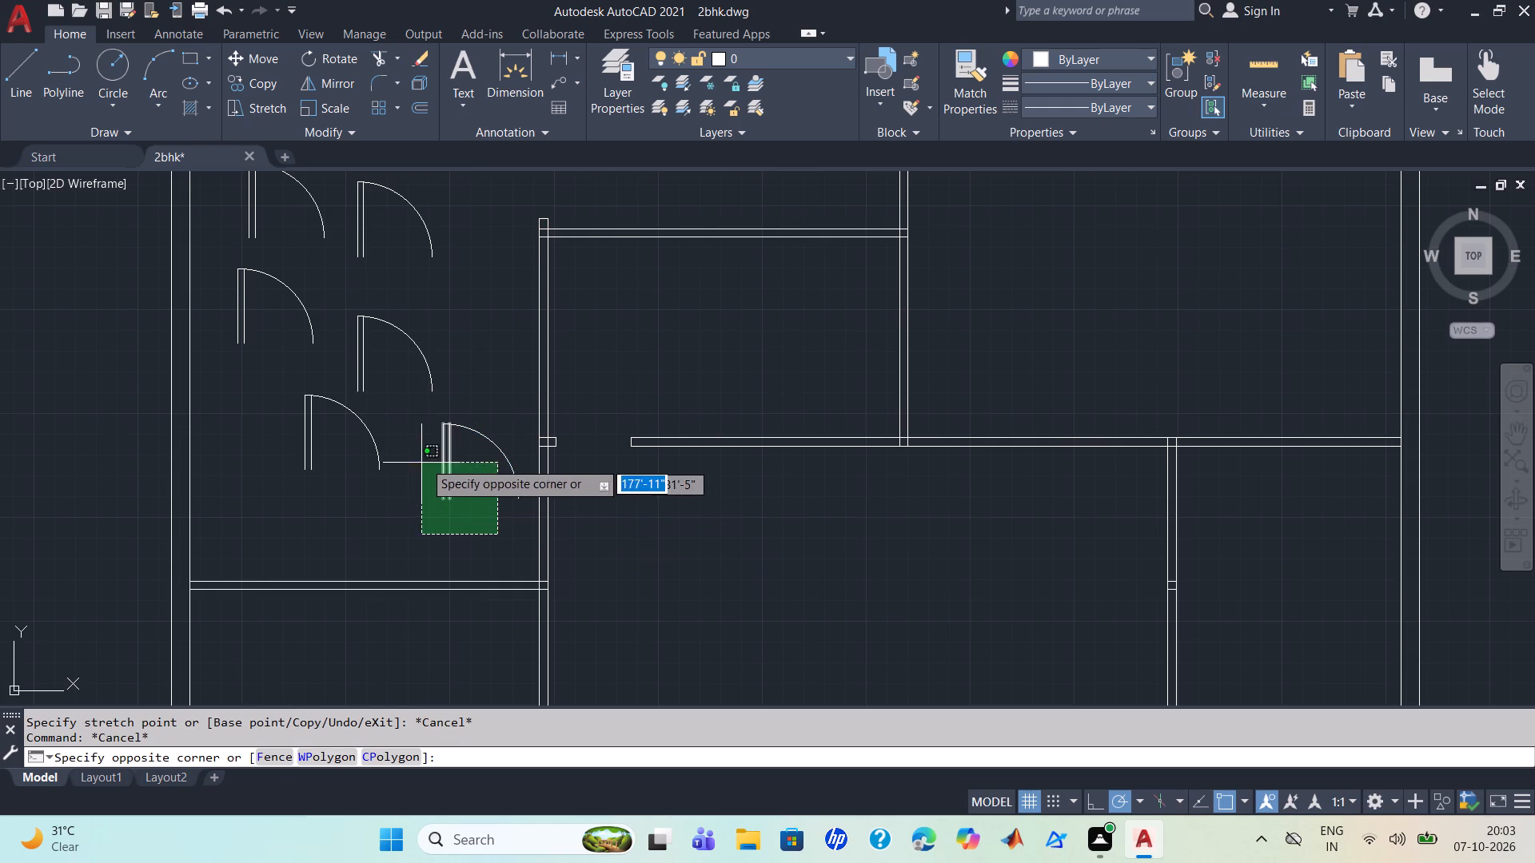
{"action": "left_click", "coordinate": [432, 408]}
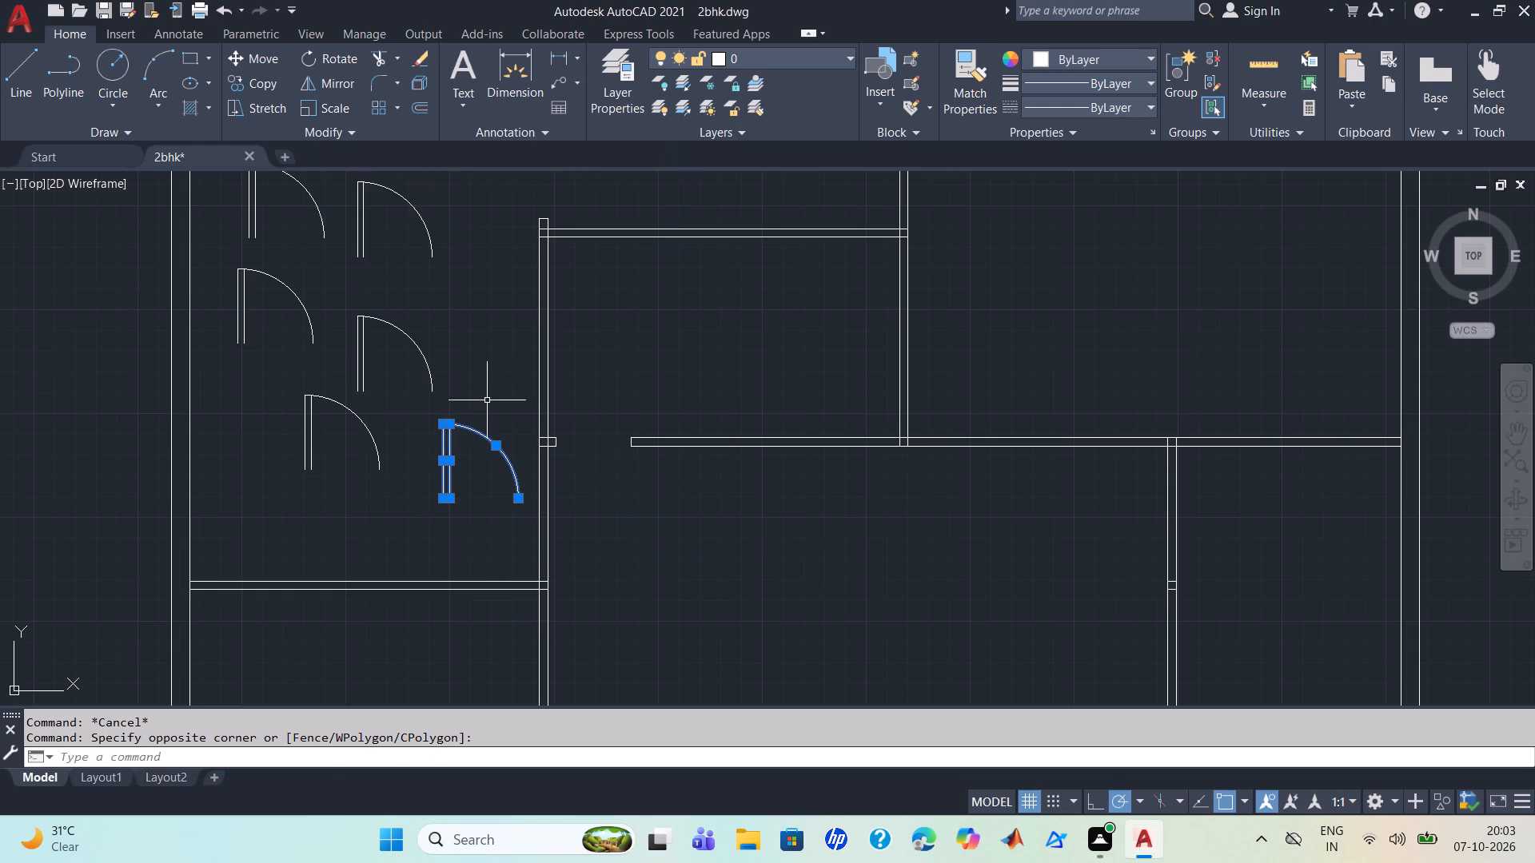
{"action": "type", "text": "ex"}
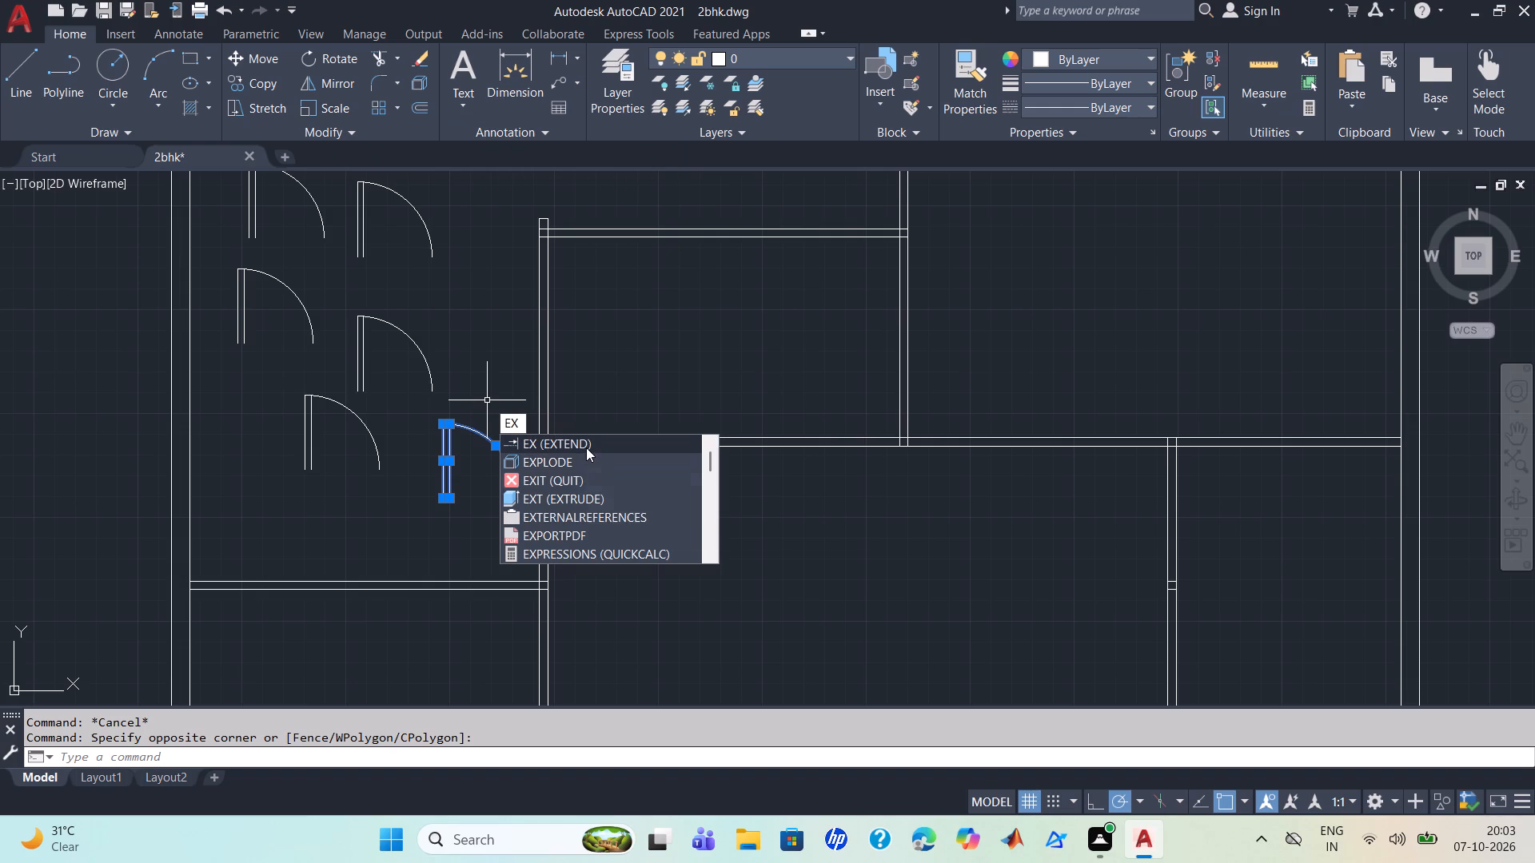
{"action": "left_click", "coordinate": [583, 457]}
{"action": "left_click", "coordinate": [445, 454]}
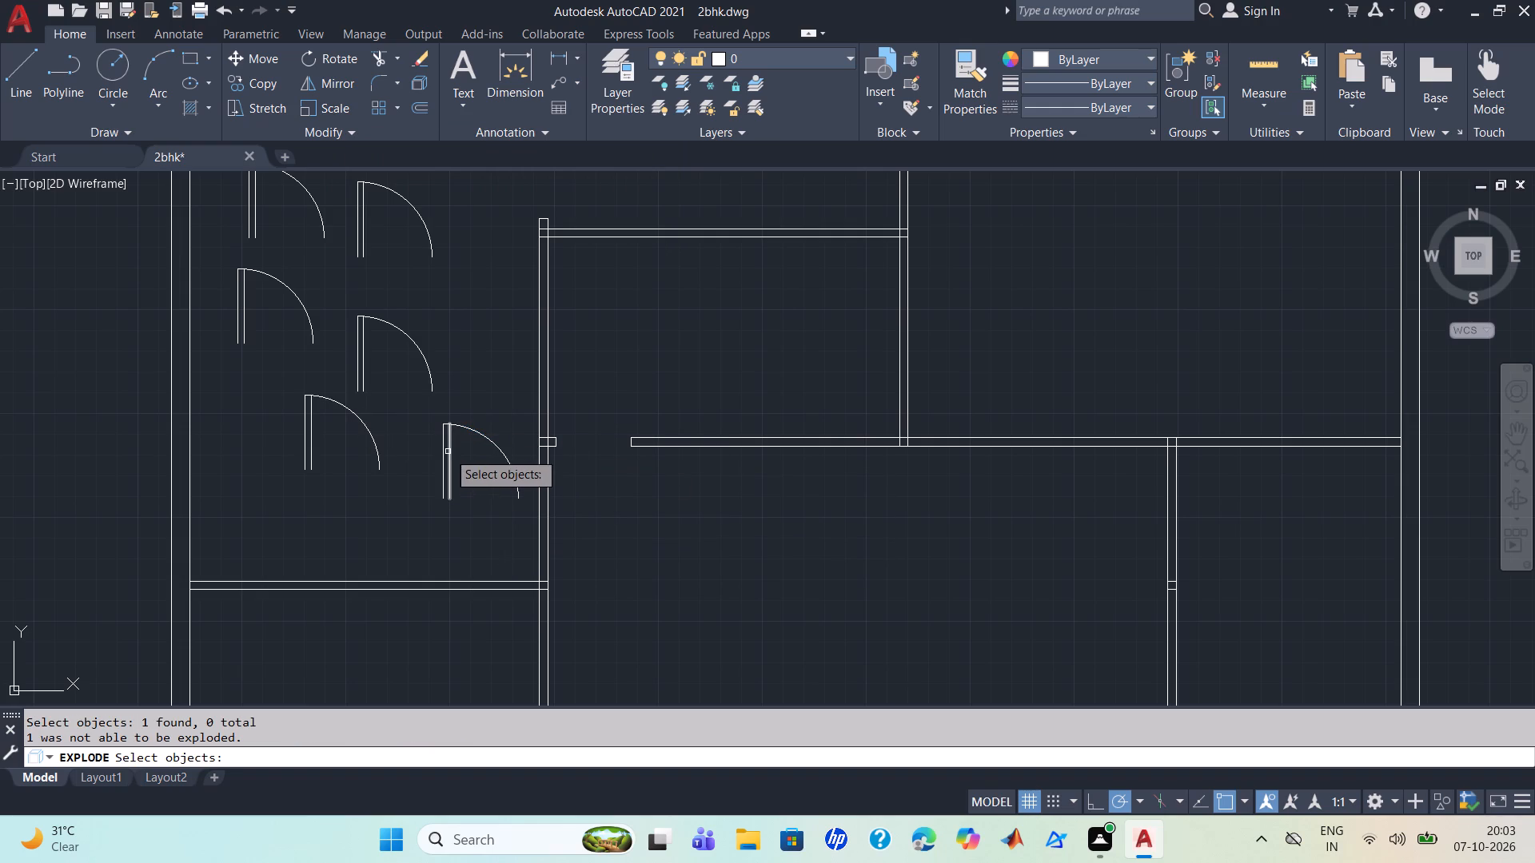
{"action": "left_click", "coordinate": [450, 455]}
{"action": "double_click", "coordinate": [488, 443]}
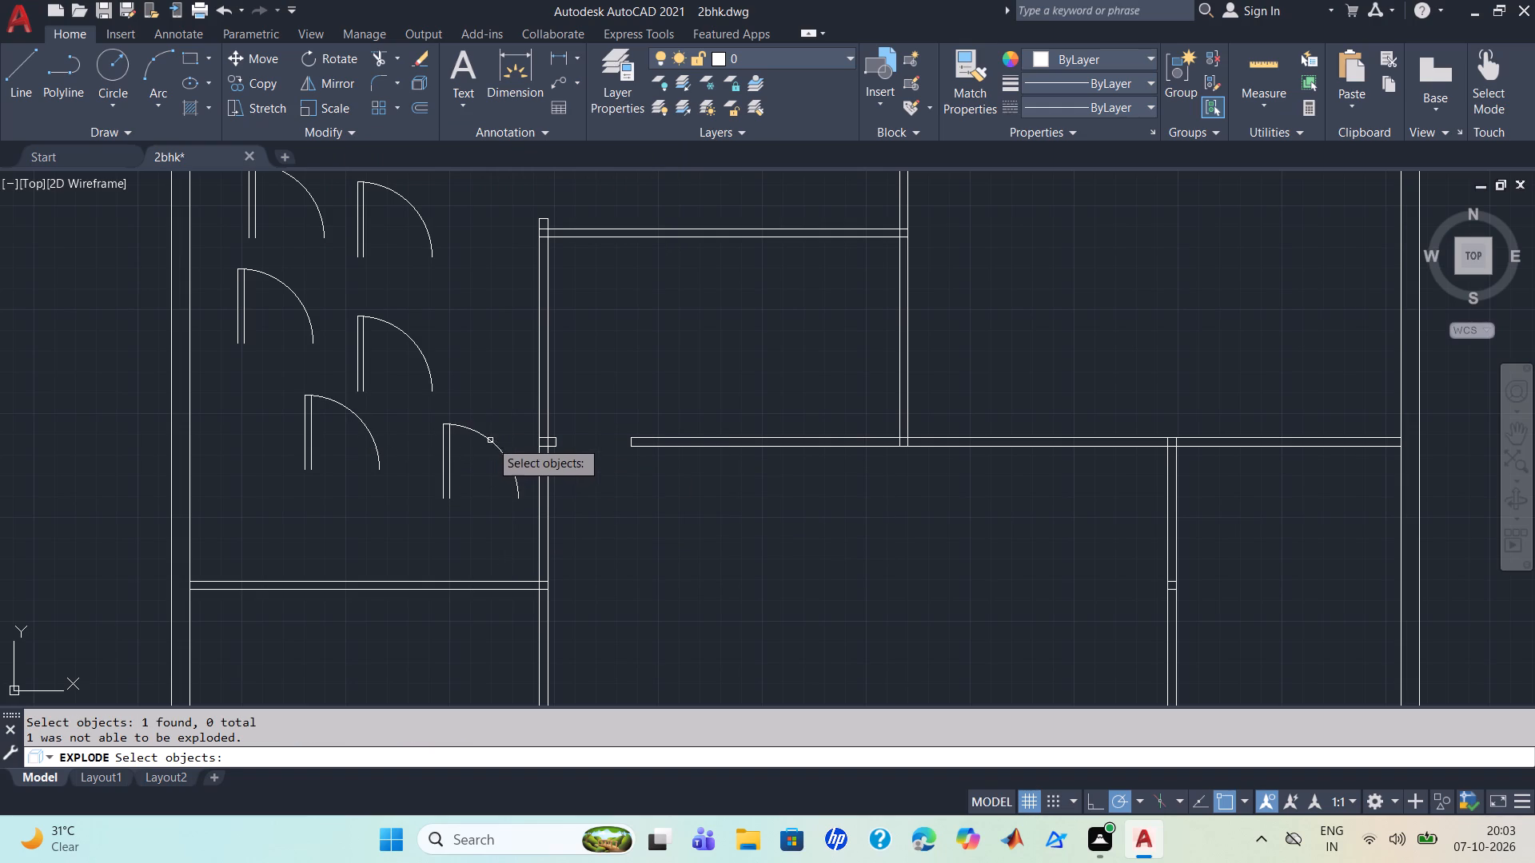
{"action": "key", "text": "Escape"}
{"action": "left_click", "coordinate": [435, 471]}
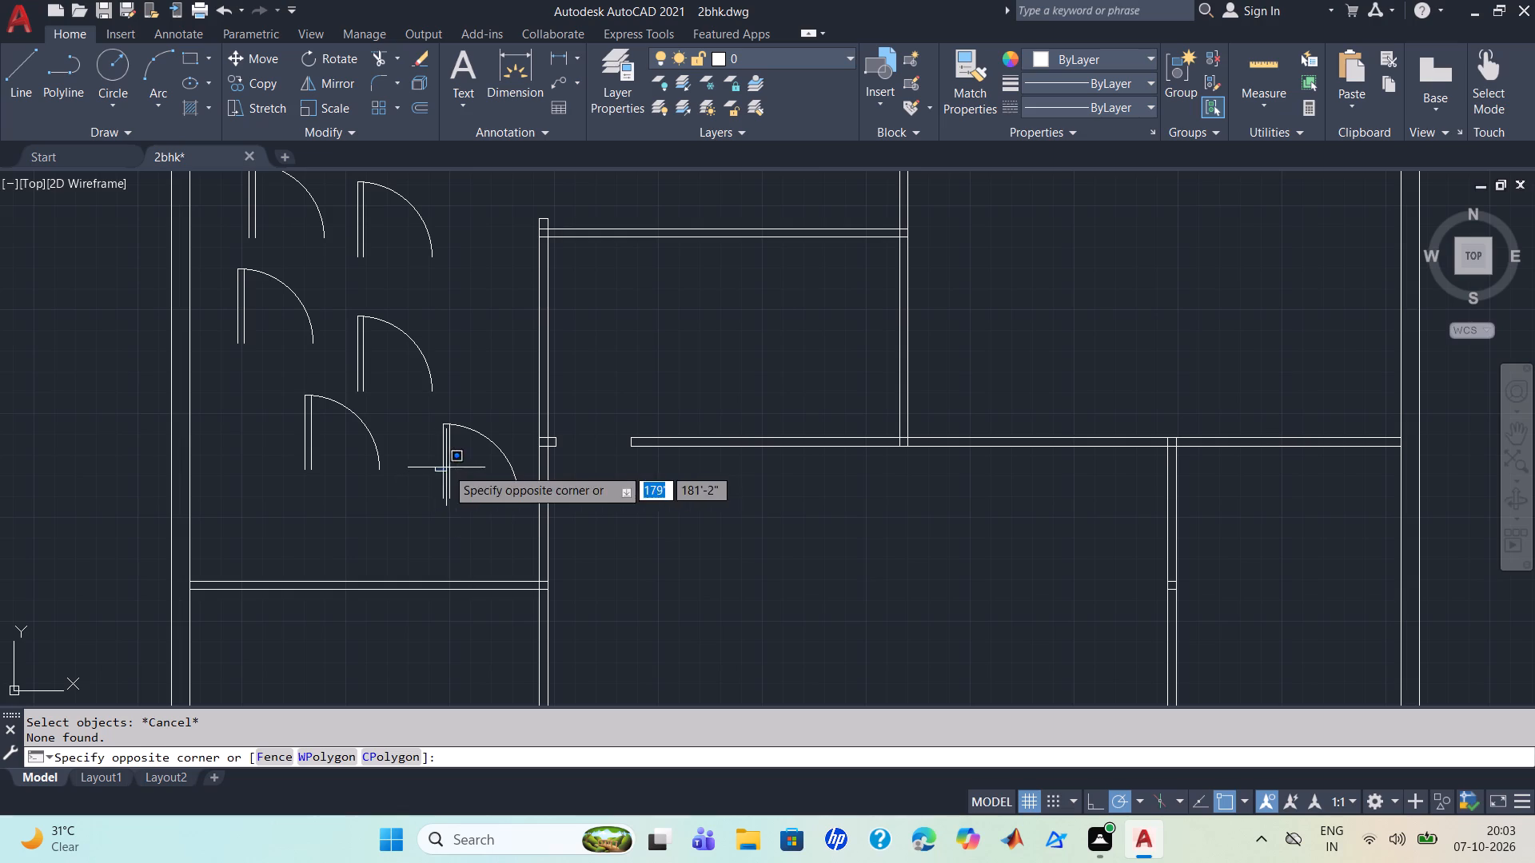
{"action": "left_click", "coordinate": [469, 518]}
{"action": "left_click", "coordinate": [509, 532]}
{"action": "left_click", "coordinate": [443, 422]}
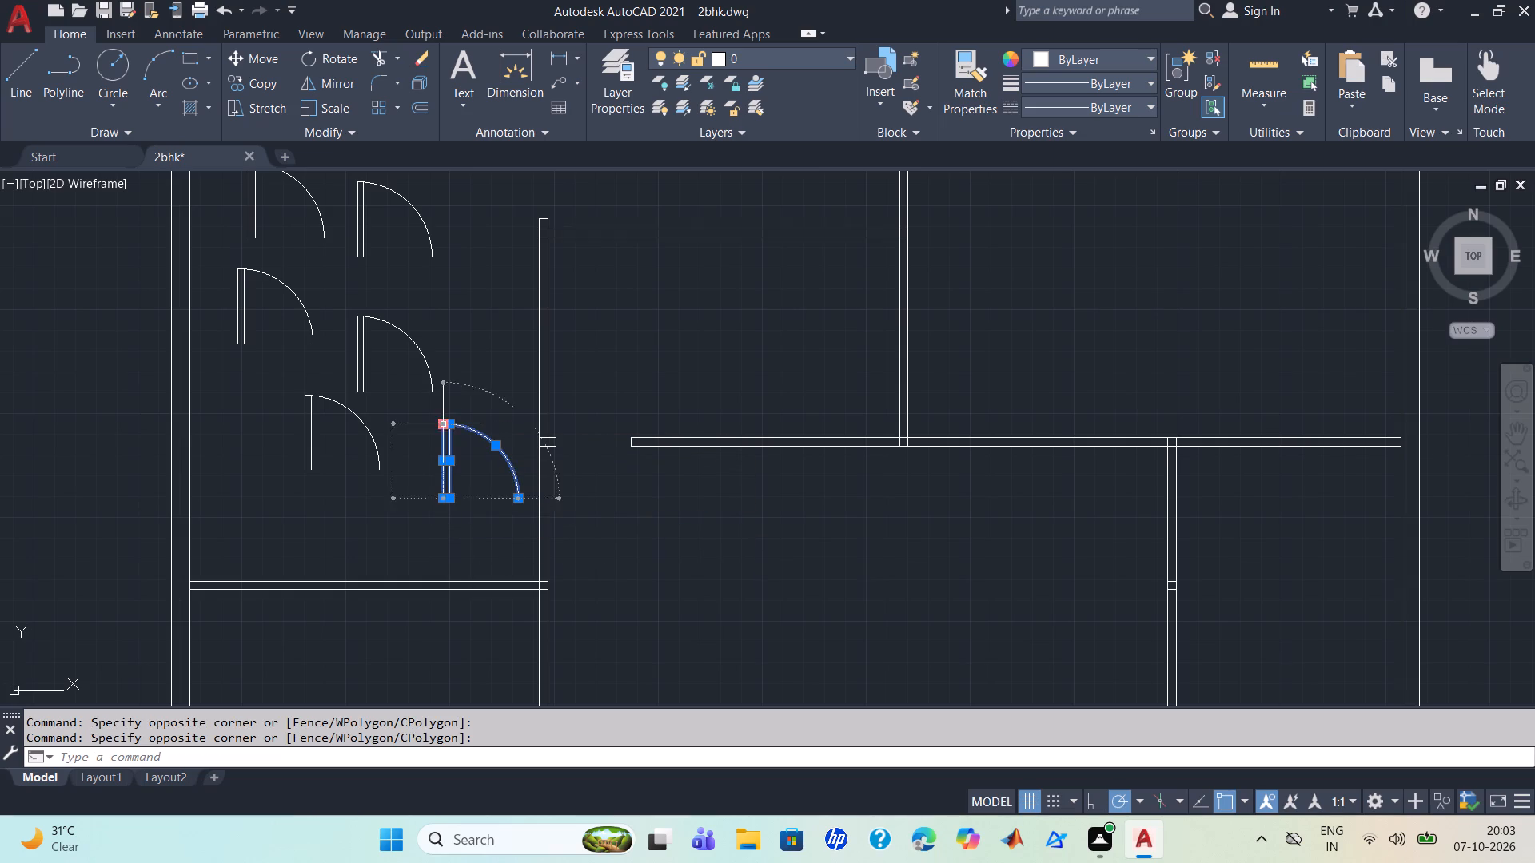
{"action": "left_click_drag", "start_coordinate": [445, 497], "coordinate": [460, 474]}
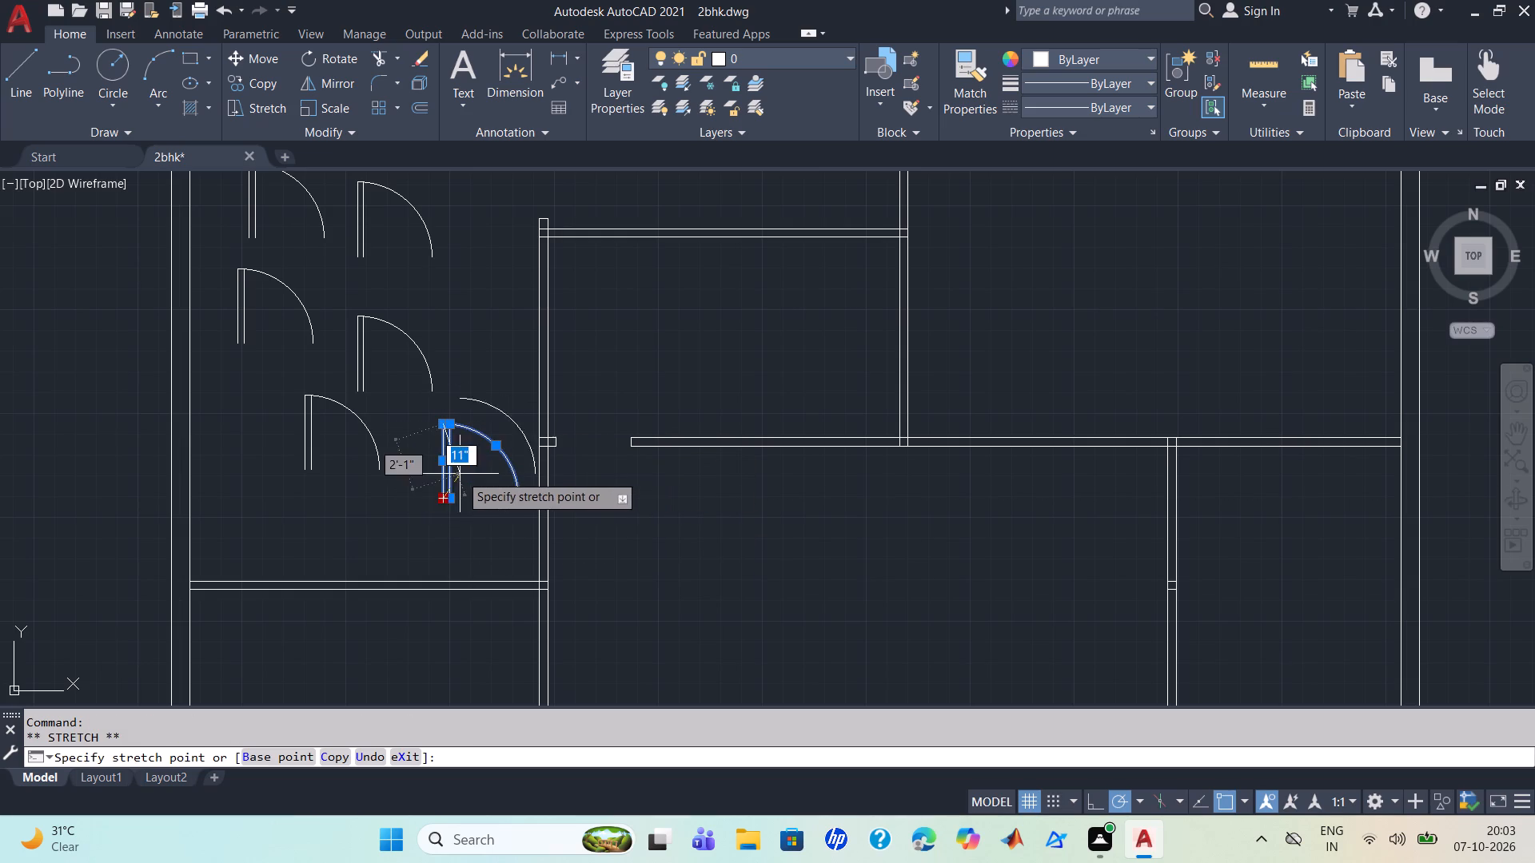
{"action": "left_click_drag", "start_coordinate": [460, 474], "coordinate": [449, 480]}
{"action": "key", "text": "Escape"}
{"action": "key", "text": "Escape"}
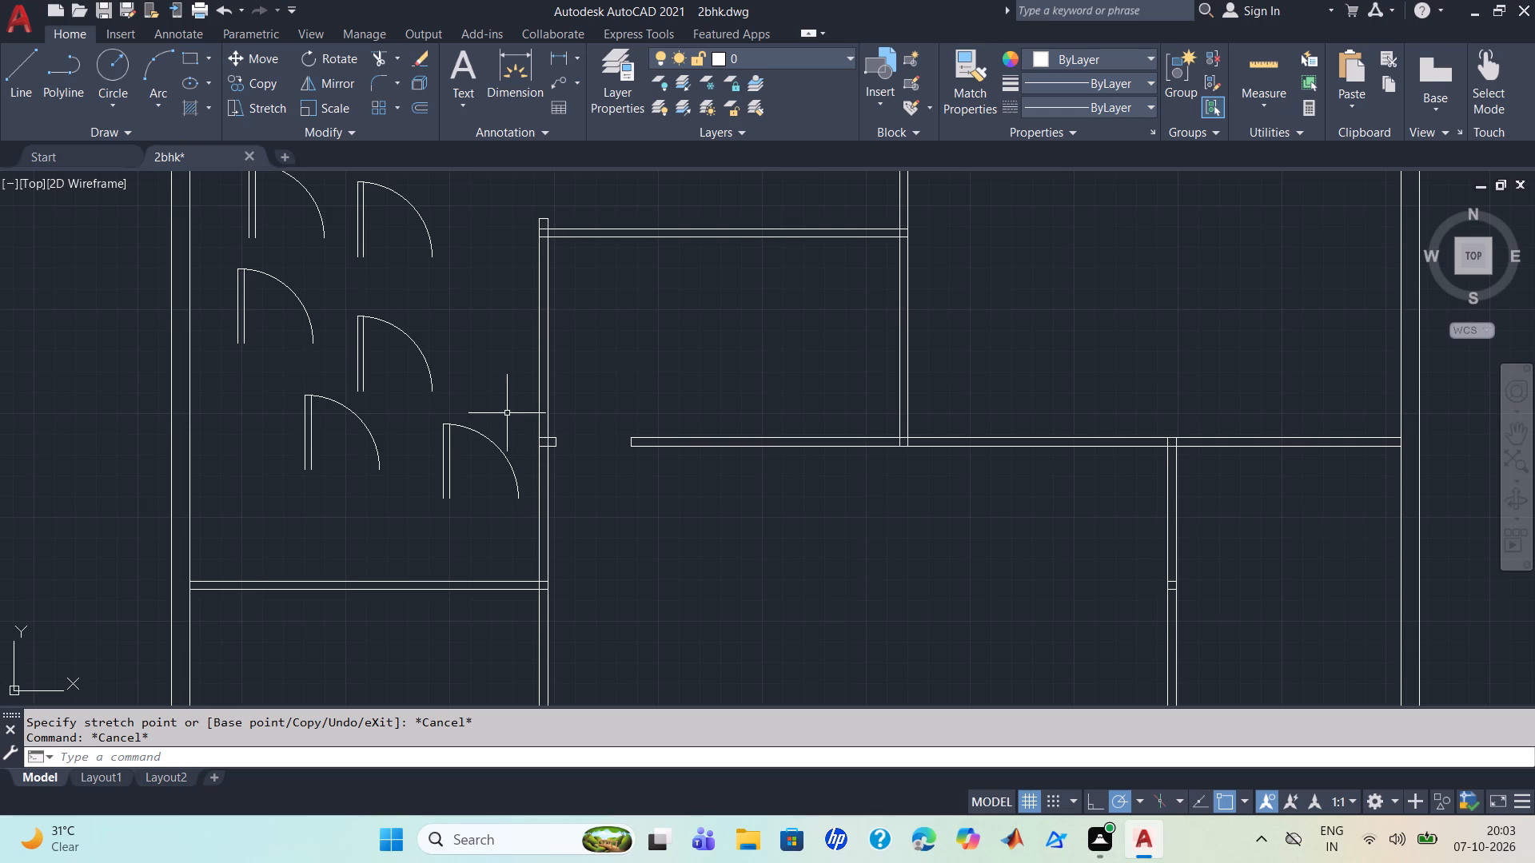
Join the outer leaf line and arc of the door copy nearest the horizontal partition's opening into one polyline.
{"action": "left_click", "coordinate": [518, 543]}
{"action": "left_click", "coordinate": [425, 407]}
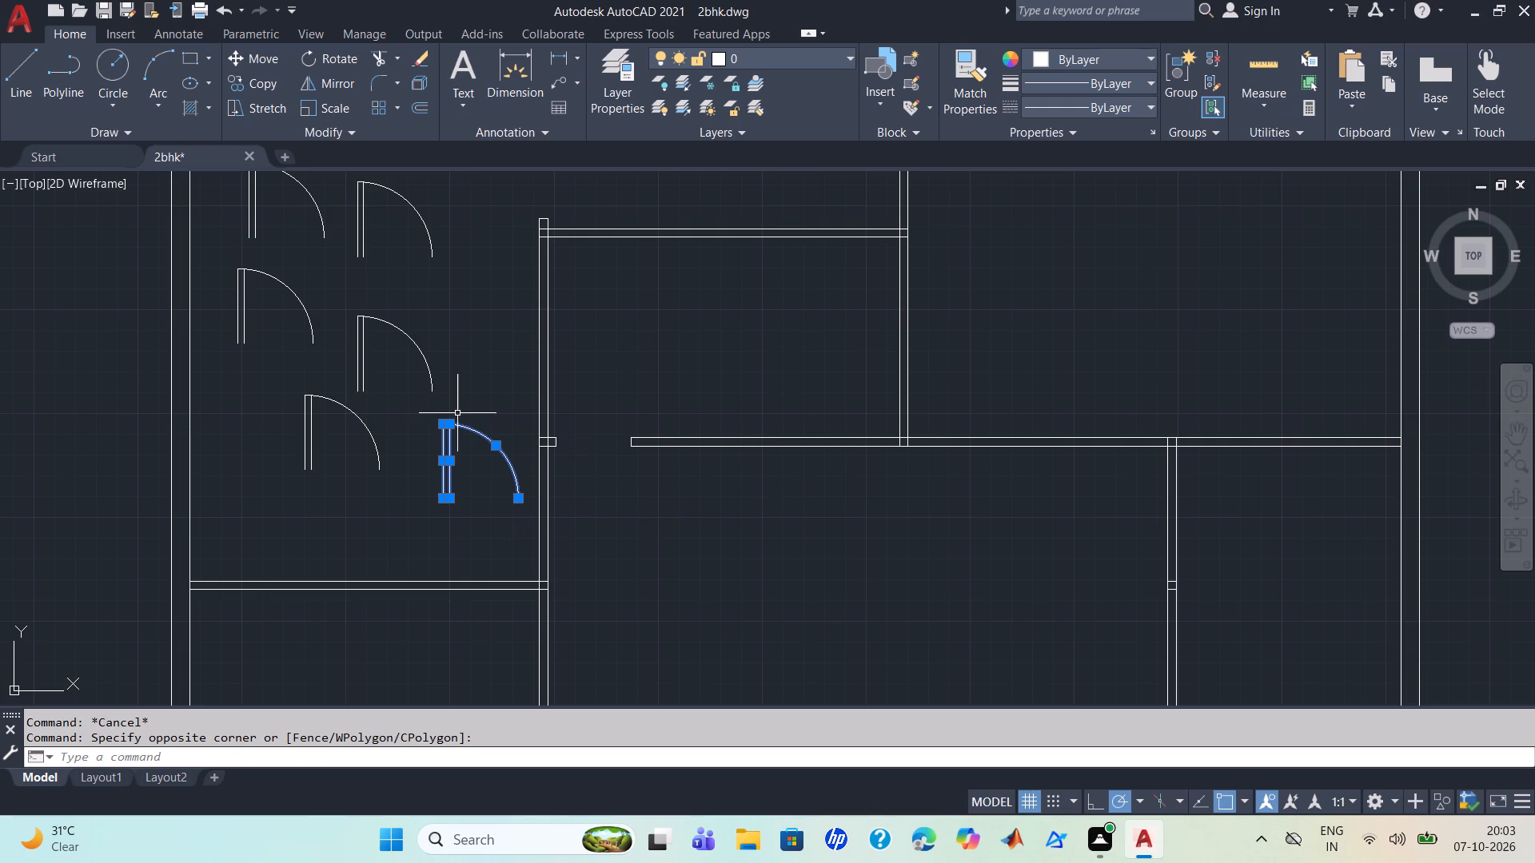
{"action": "type", "text": "joi"}
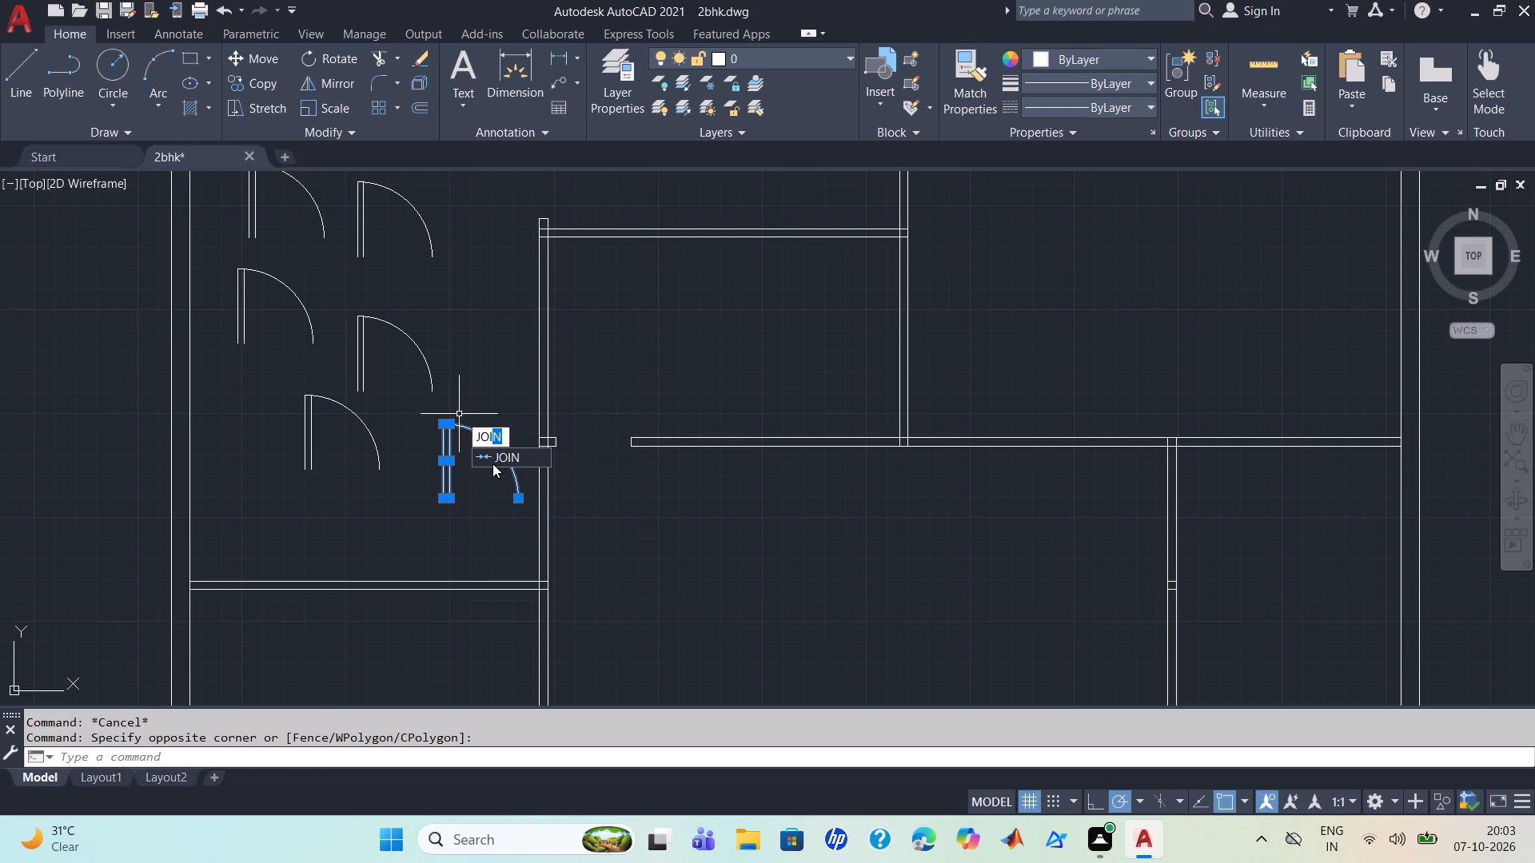
{"action": "left_click", "coordinate": [503, 461]}
{"action": "left_click", "coordinate": [443, 497]}
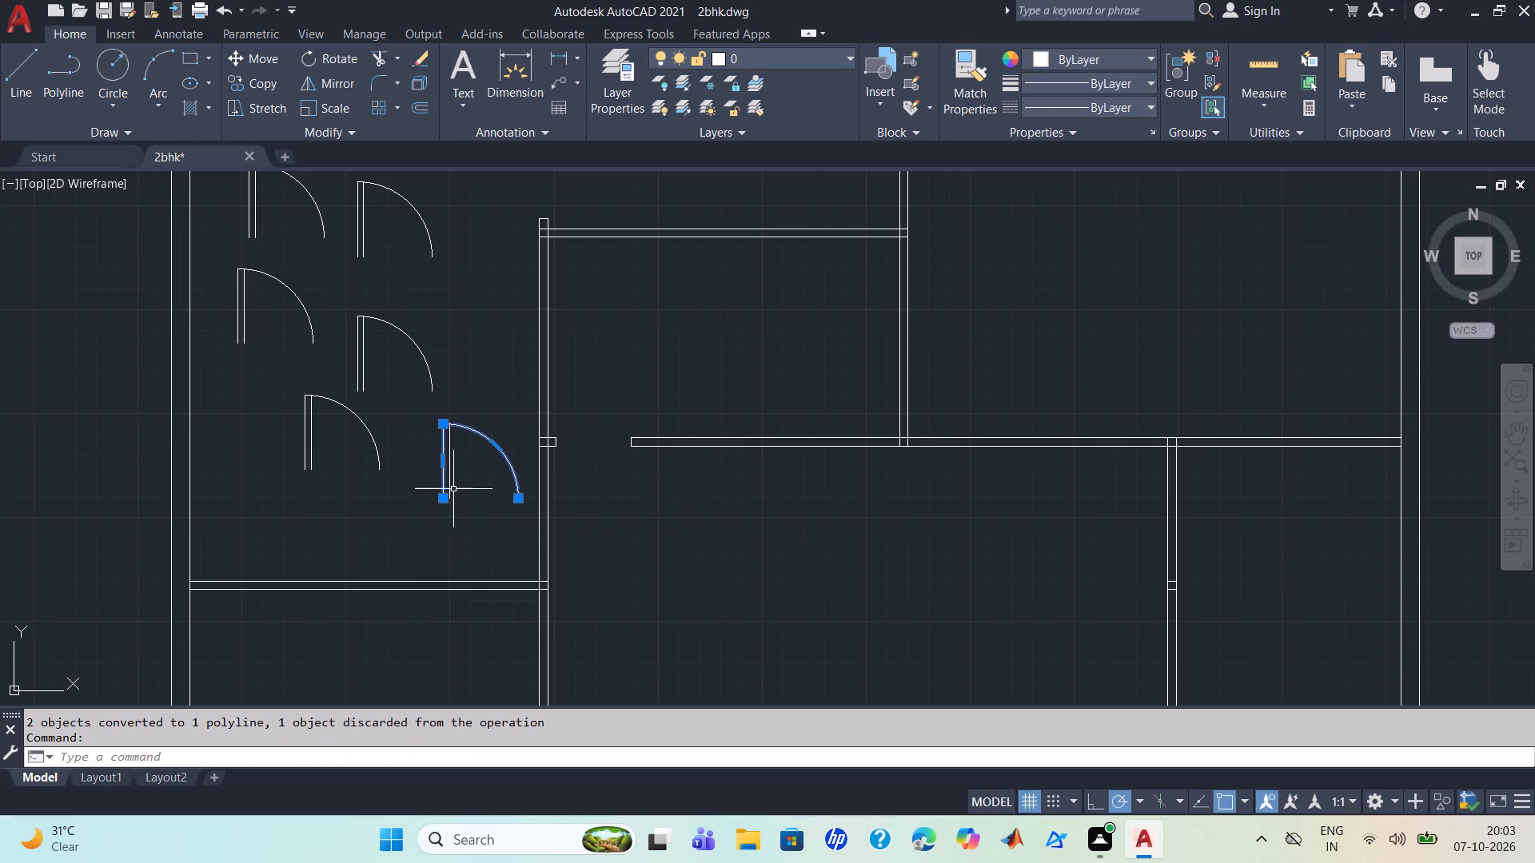
{"action": "left_click_drag", "start_coordinate": [441, 496], "coordinate": [453, 499]}
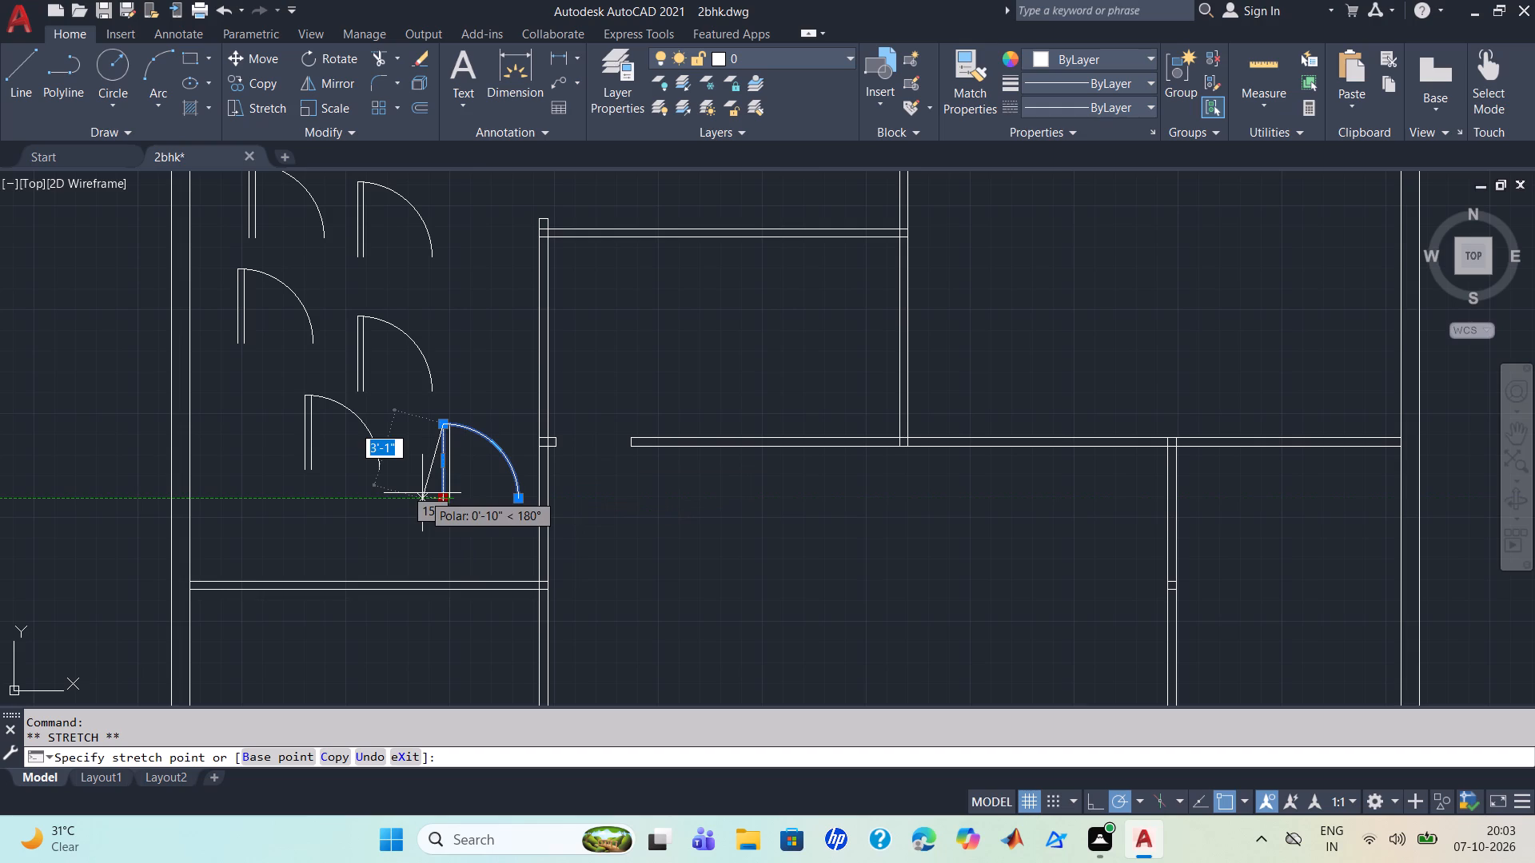
{"action": "key", "text": "grave"}
{"action": "key", "text": "Escape"}
{"action": "key", "text": "Escape"}
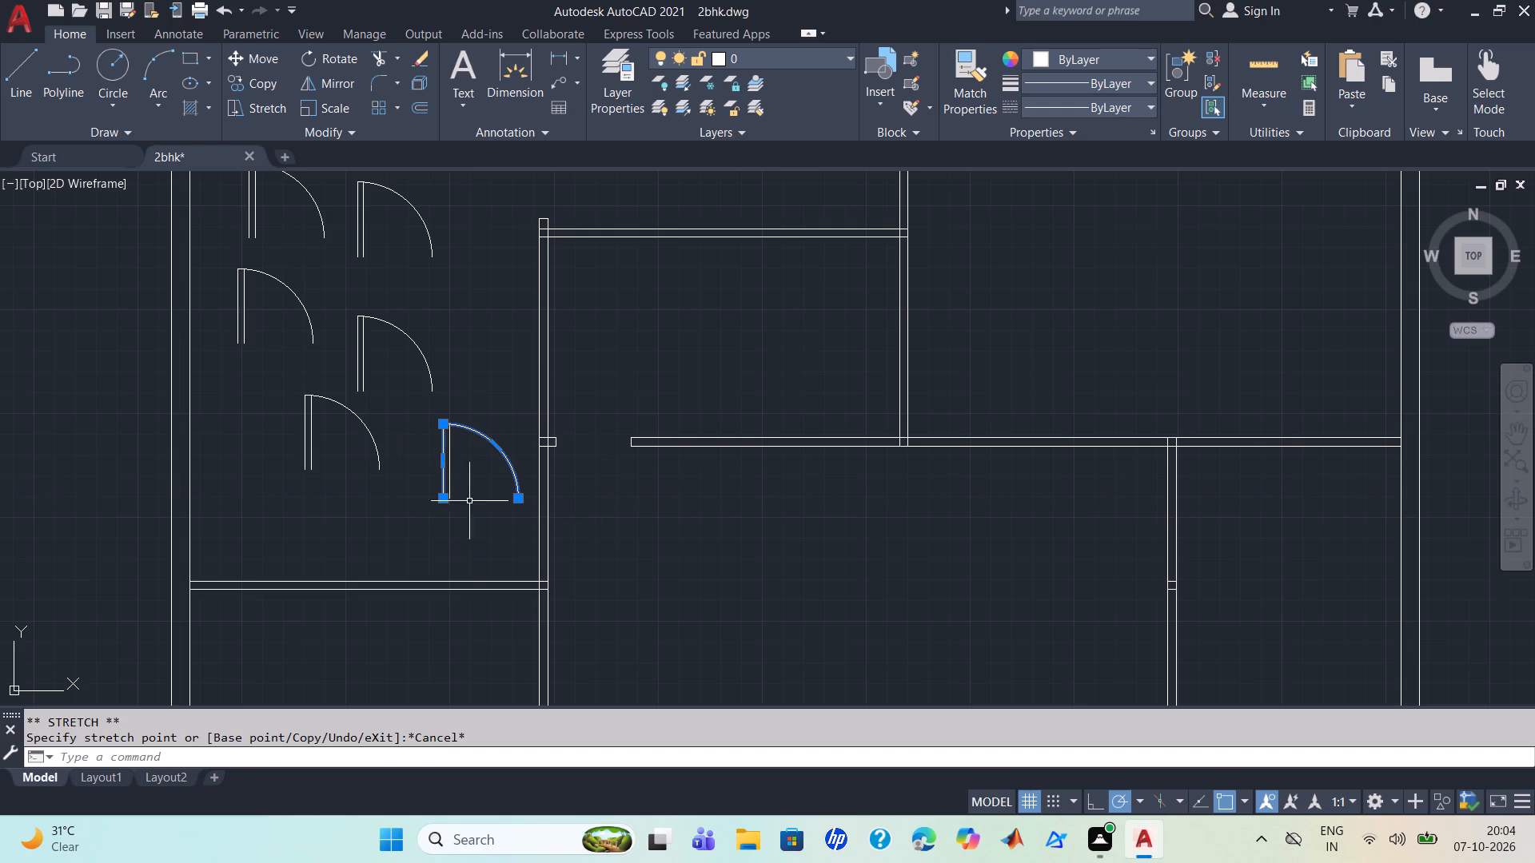
{"action": "key", "text": "Escape"}
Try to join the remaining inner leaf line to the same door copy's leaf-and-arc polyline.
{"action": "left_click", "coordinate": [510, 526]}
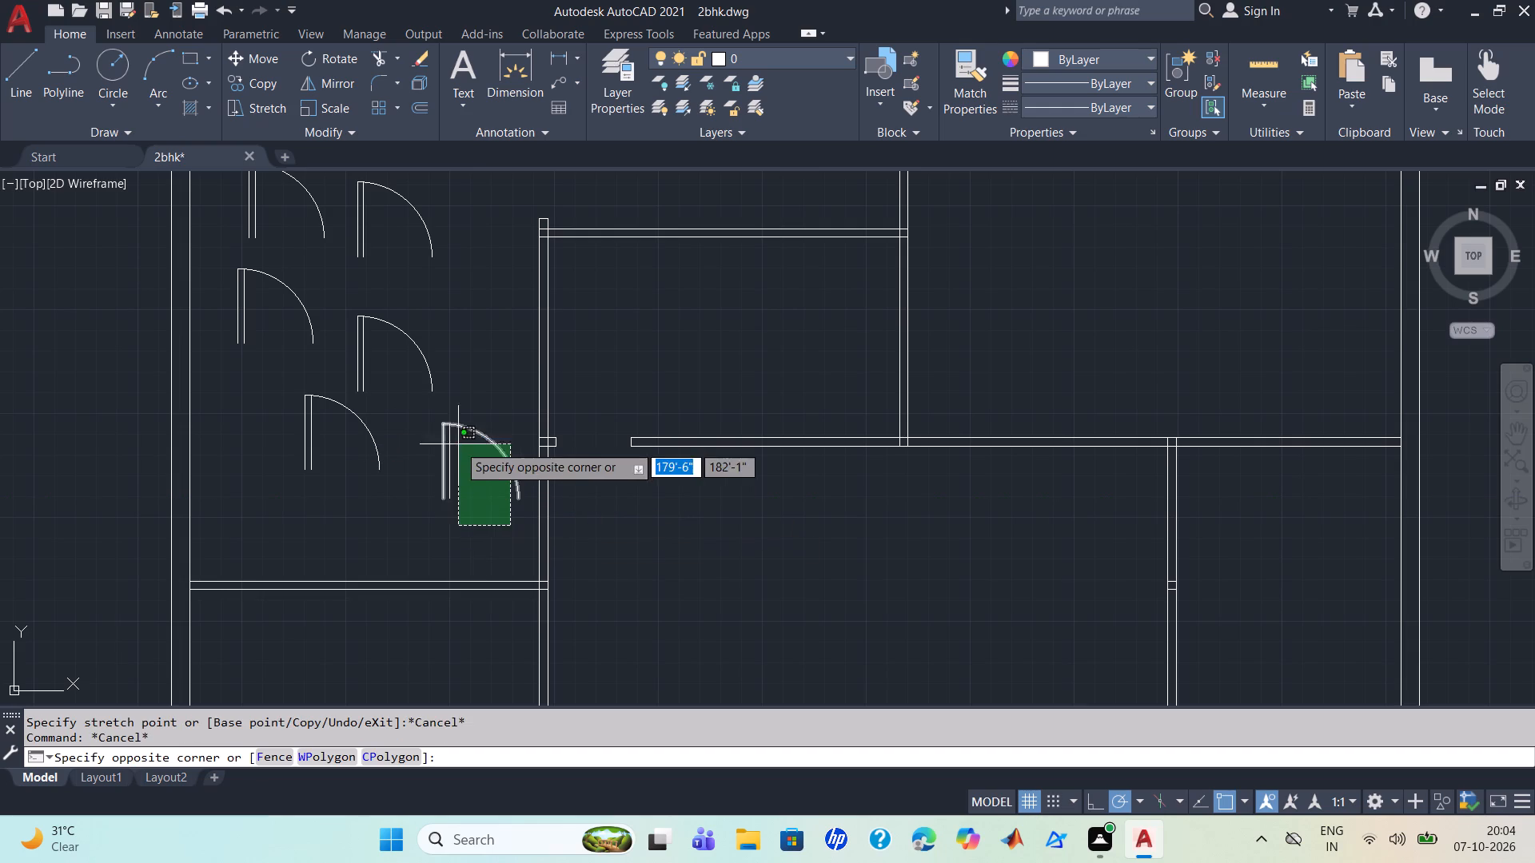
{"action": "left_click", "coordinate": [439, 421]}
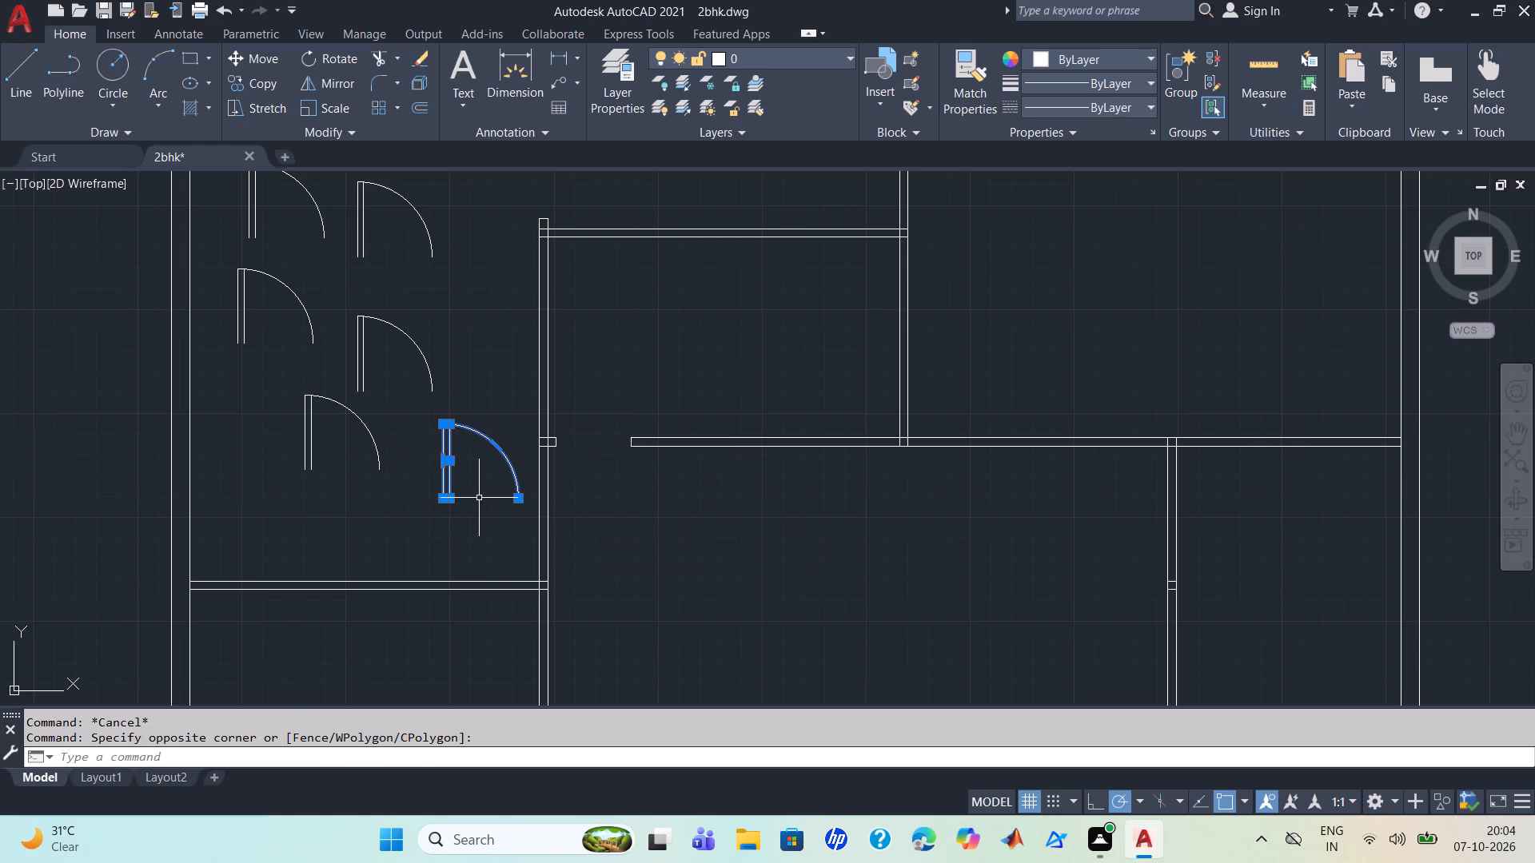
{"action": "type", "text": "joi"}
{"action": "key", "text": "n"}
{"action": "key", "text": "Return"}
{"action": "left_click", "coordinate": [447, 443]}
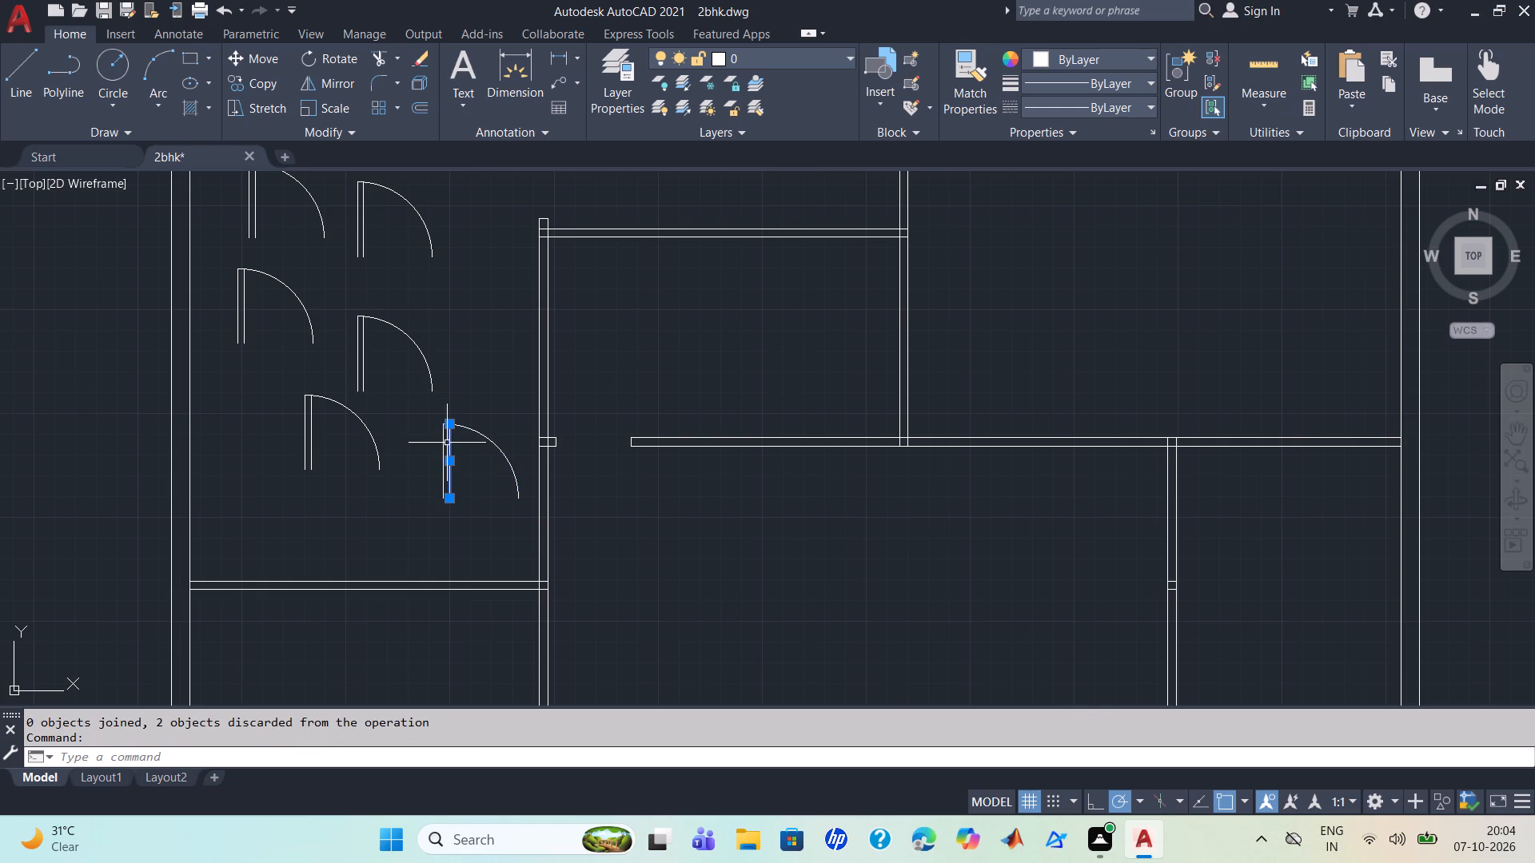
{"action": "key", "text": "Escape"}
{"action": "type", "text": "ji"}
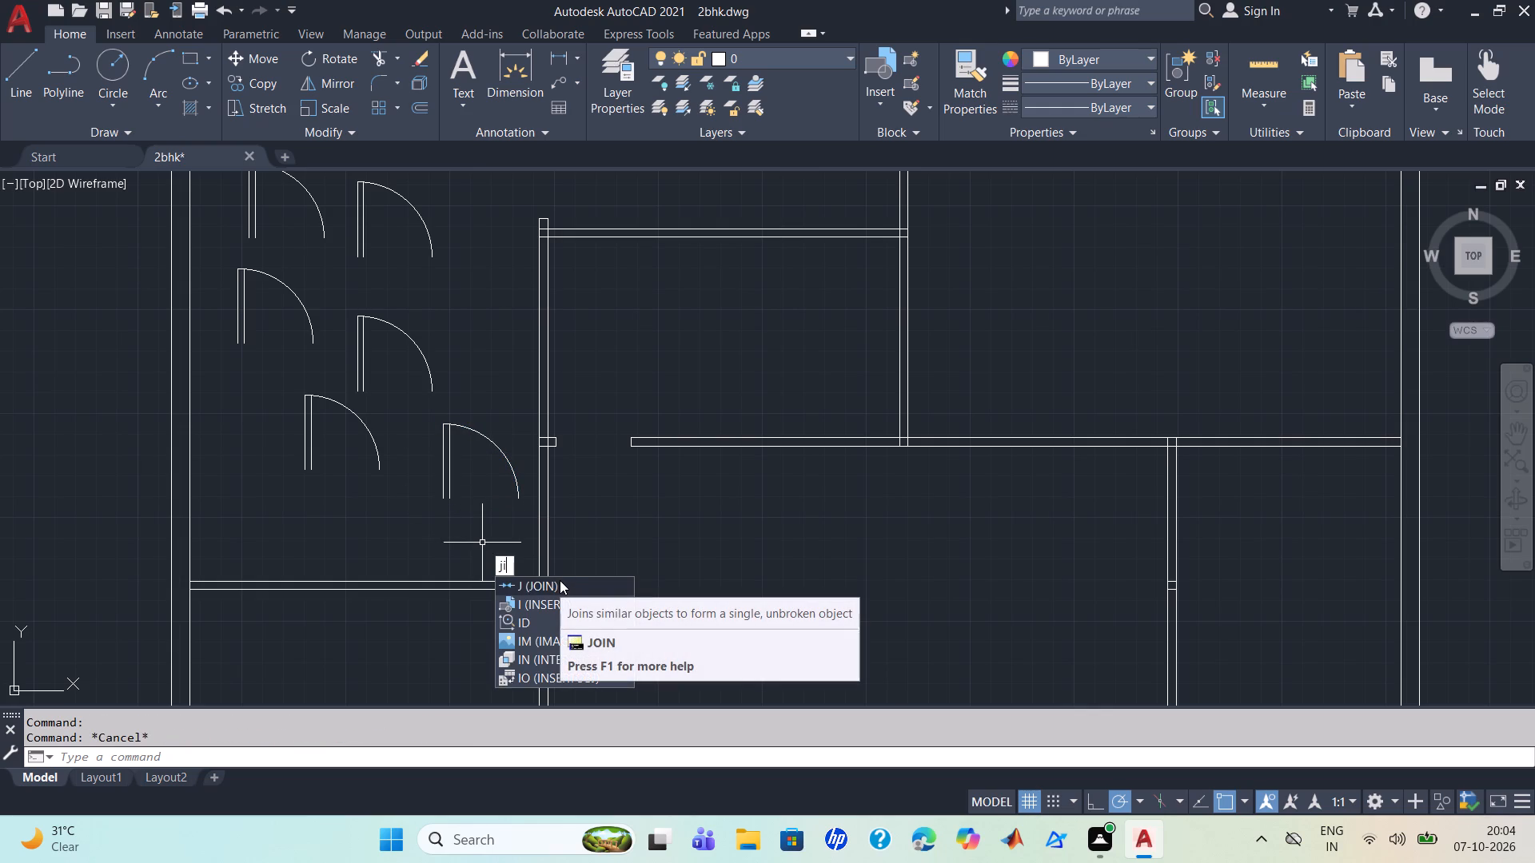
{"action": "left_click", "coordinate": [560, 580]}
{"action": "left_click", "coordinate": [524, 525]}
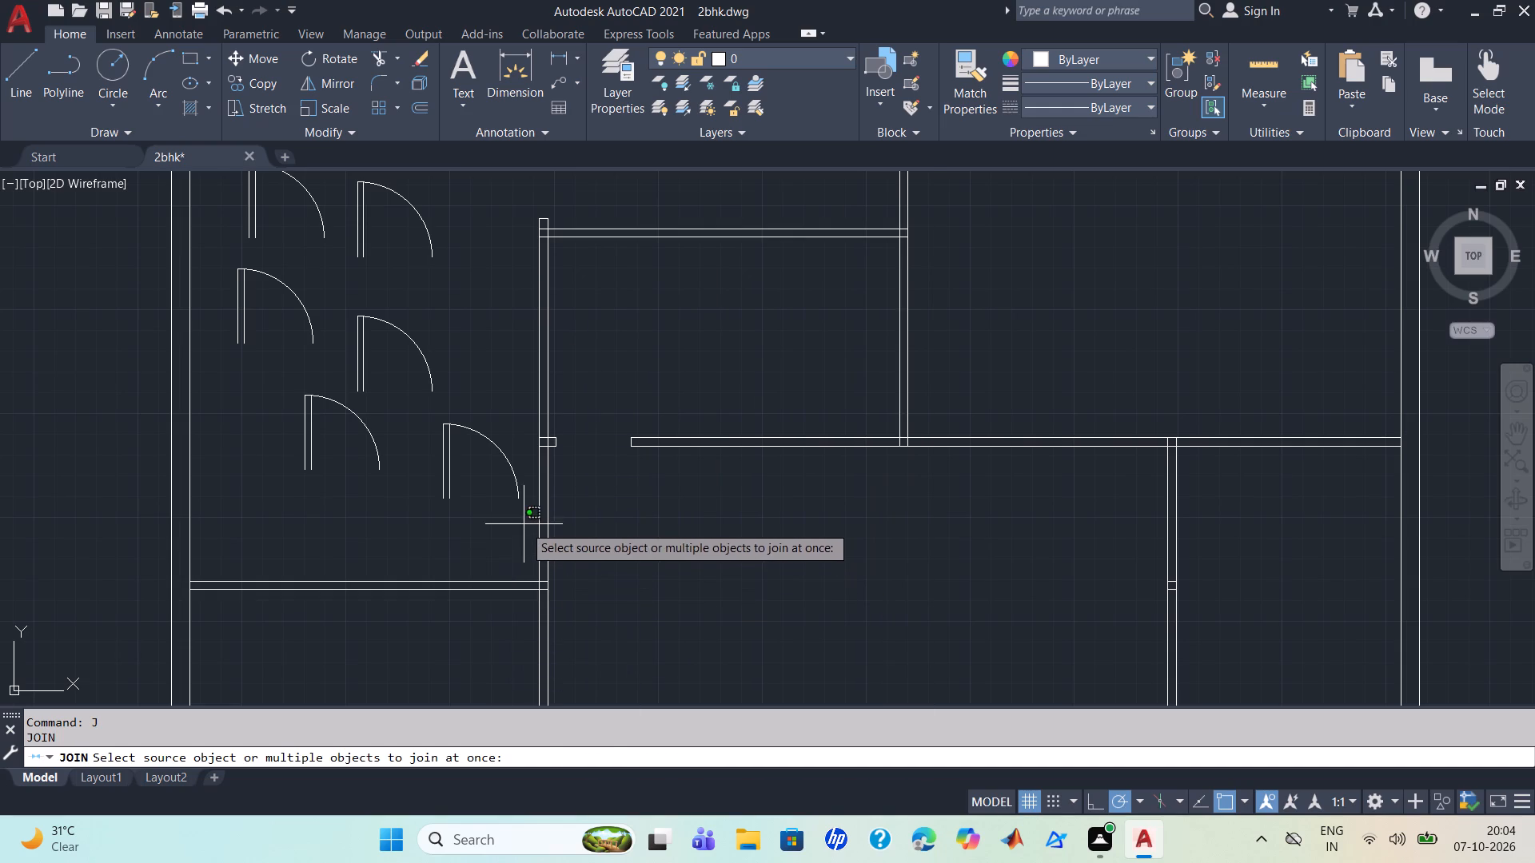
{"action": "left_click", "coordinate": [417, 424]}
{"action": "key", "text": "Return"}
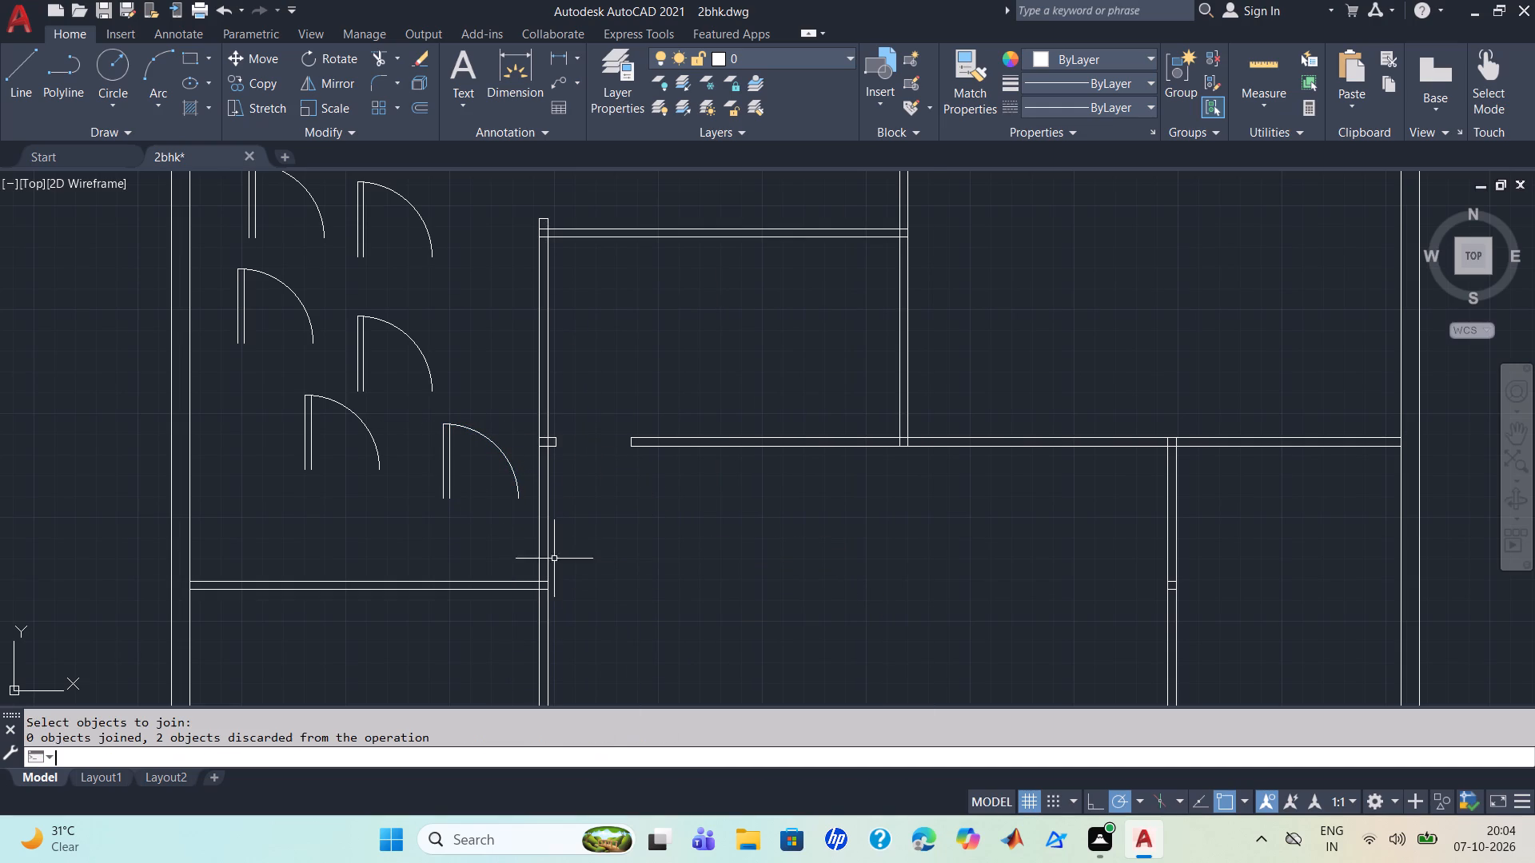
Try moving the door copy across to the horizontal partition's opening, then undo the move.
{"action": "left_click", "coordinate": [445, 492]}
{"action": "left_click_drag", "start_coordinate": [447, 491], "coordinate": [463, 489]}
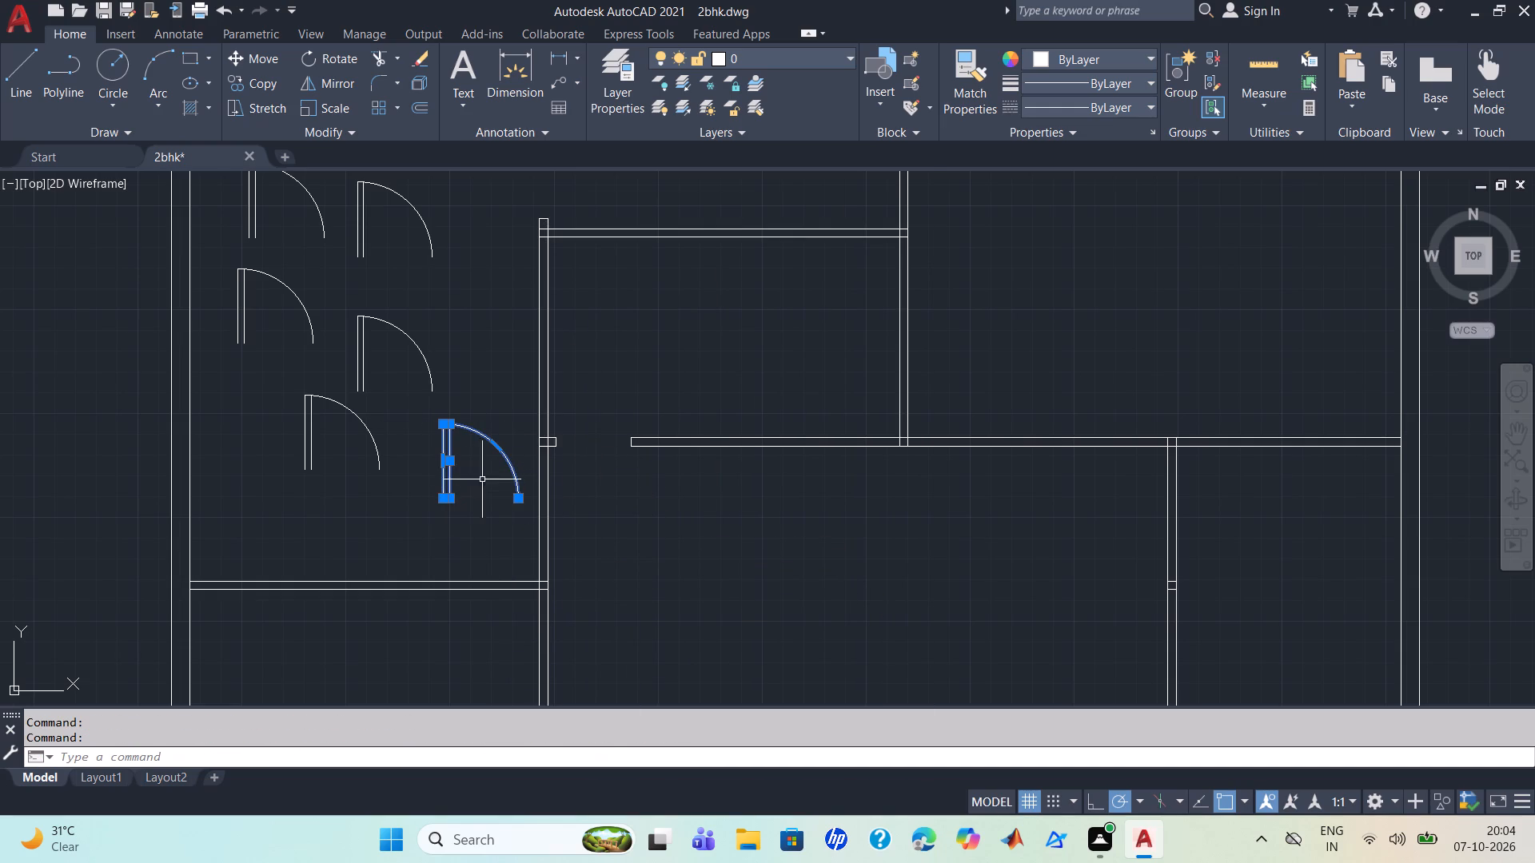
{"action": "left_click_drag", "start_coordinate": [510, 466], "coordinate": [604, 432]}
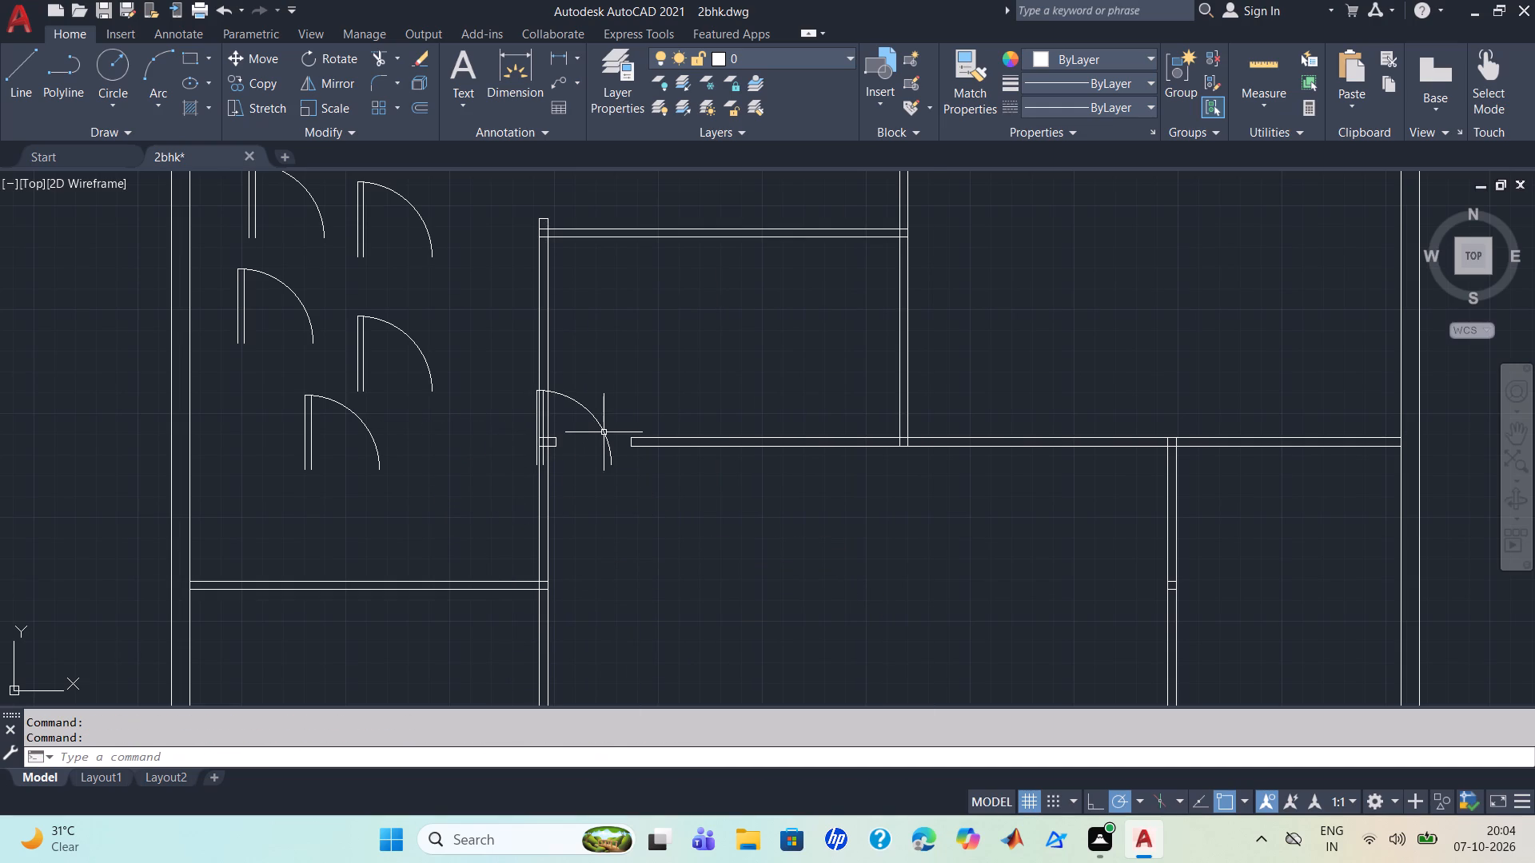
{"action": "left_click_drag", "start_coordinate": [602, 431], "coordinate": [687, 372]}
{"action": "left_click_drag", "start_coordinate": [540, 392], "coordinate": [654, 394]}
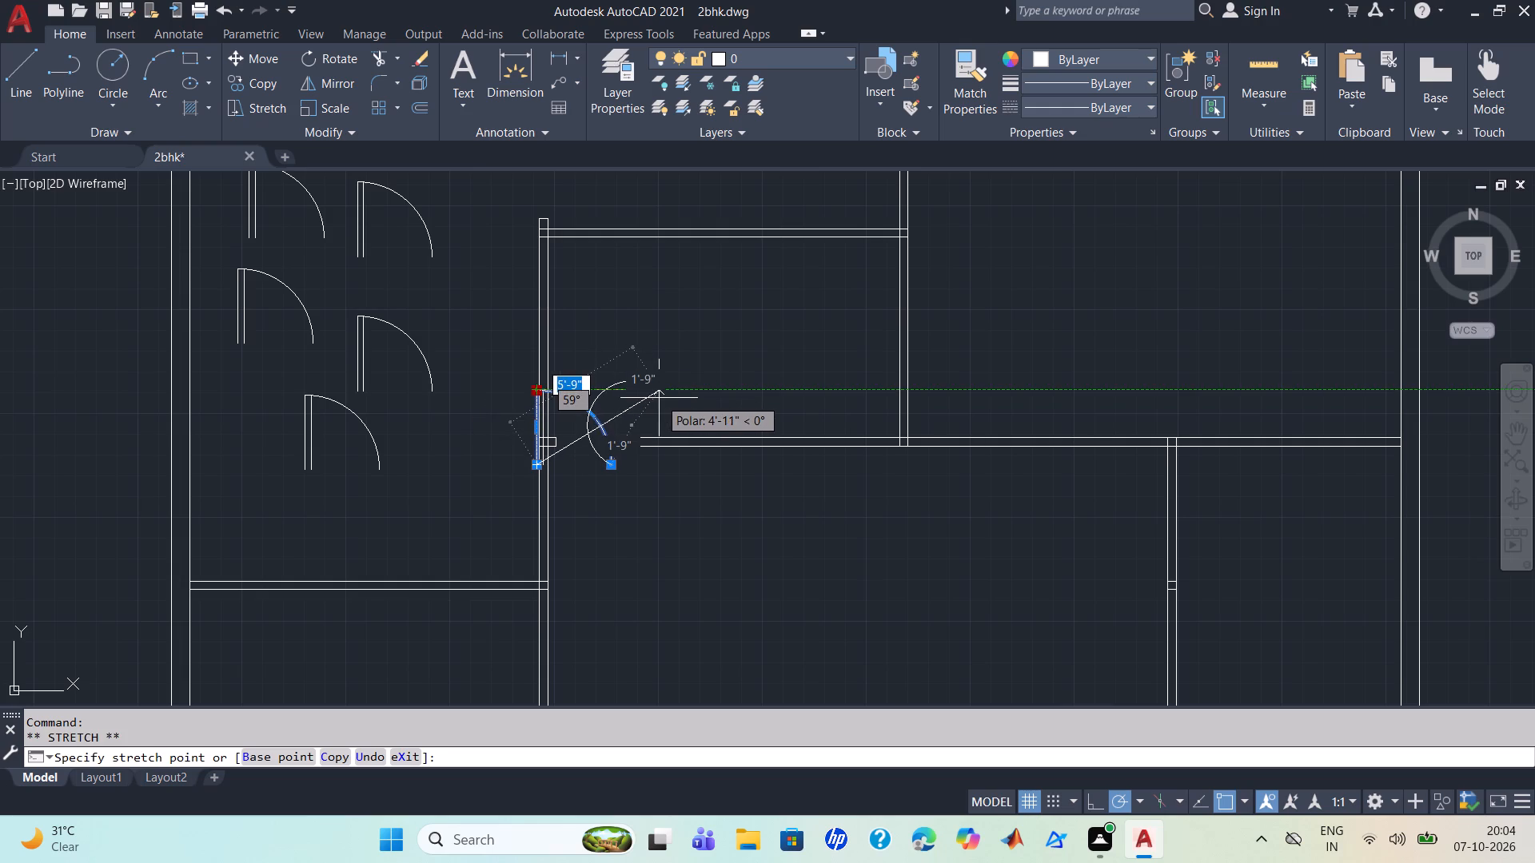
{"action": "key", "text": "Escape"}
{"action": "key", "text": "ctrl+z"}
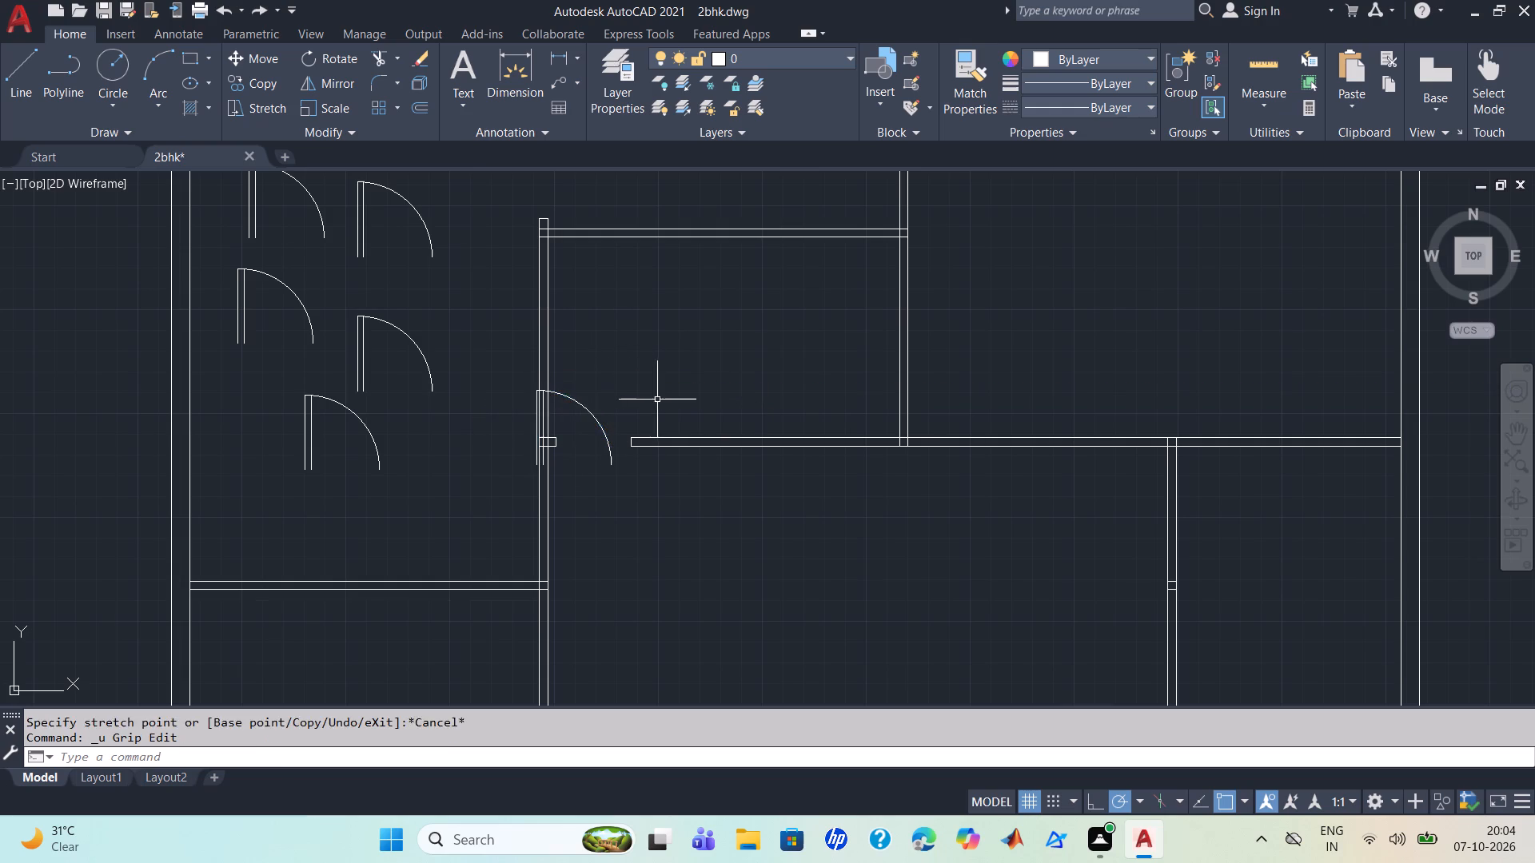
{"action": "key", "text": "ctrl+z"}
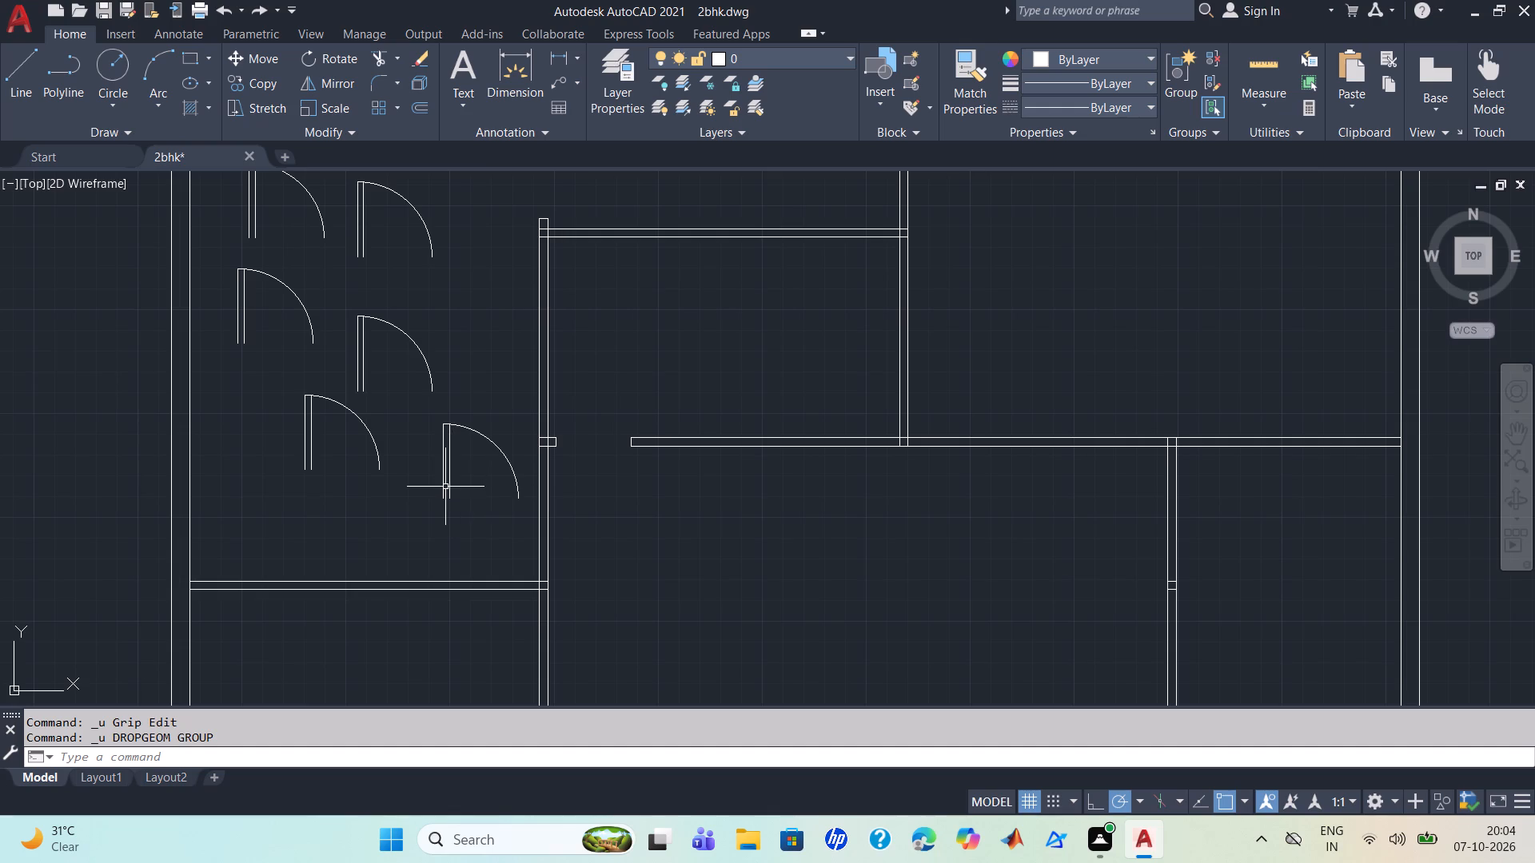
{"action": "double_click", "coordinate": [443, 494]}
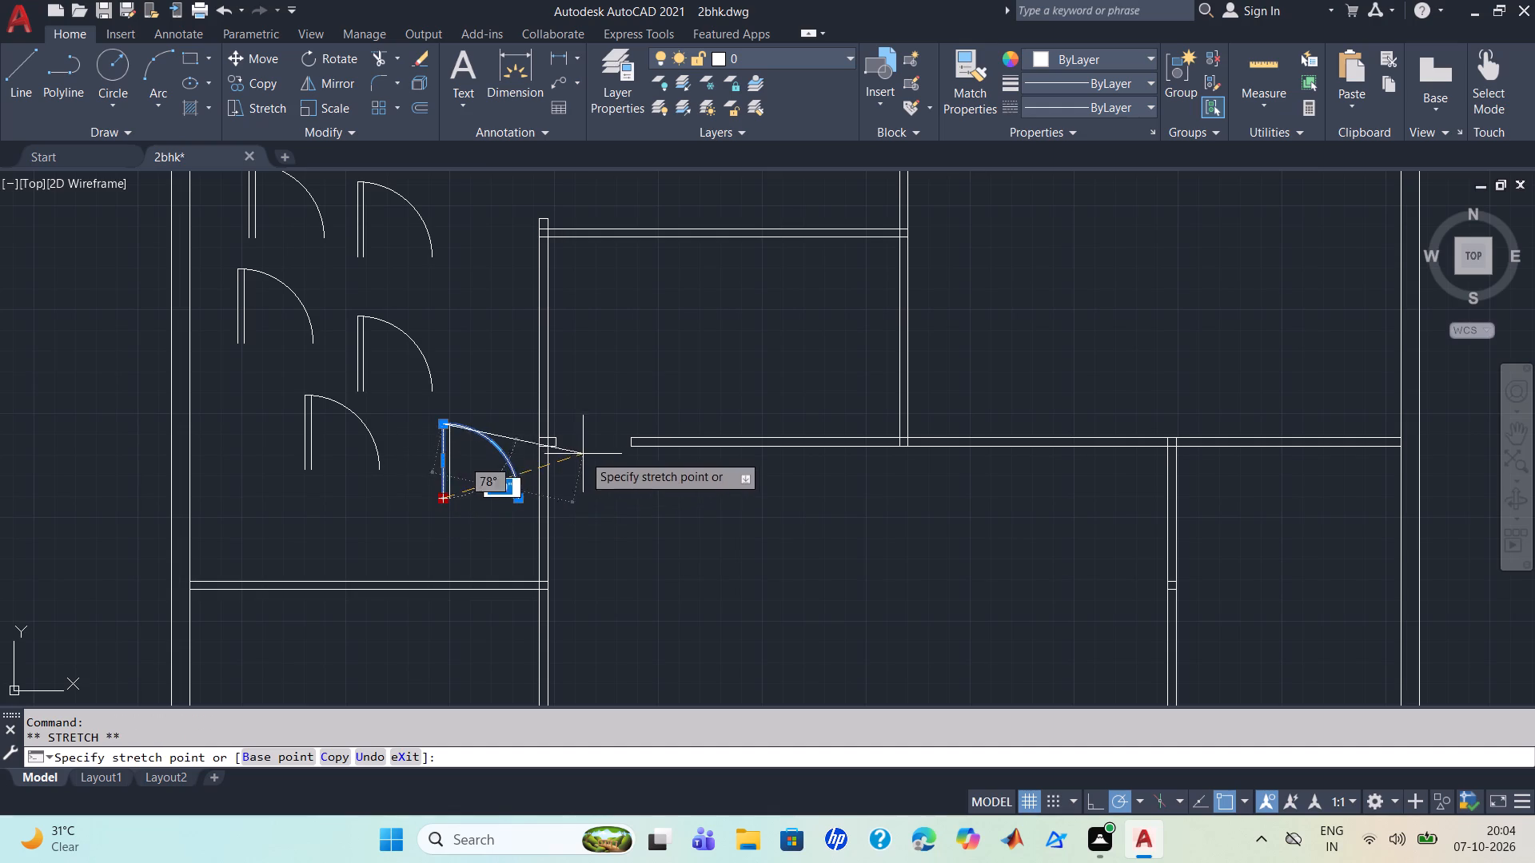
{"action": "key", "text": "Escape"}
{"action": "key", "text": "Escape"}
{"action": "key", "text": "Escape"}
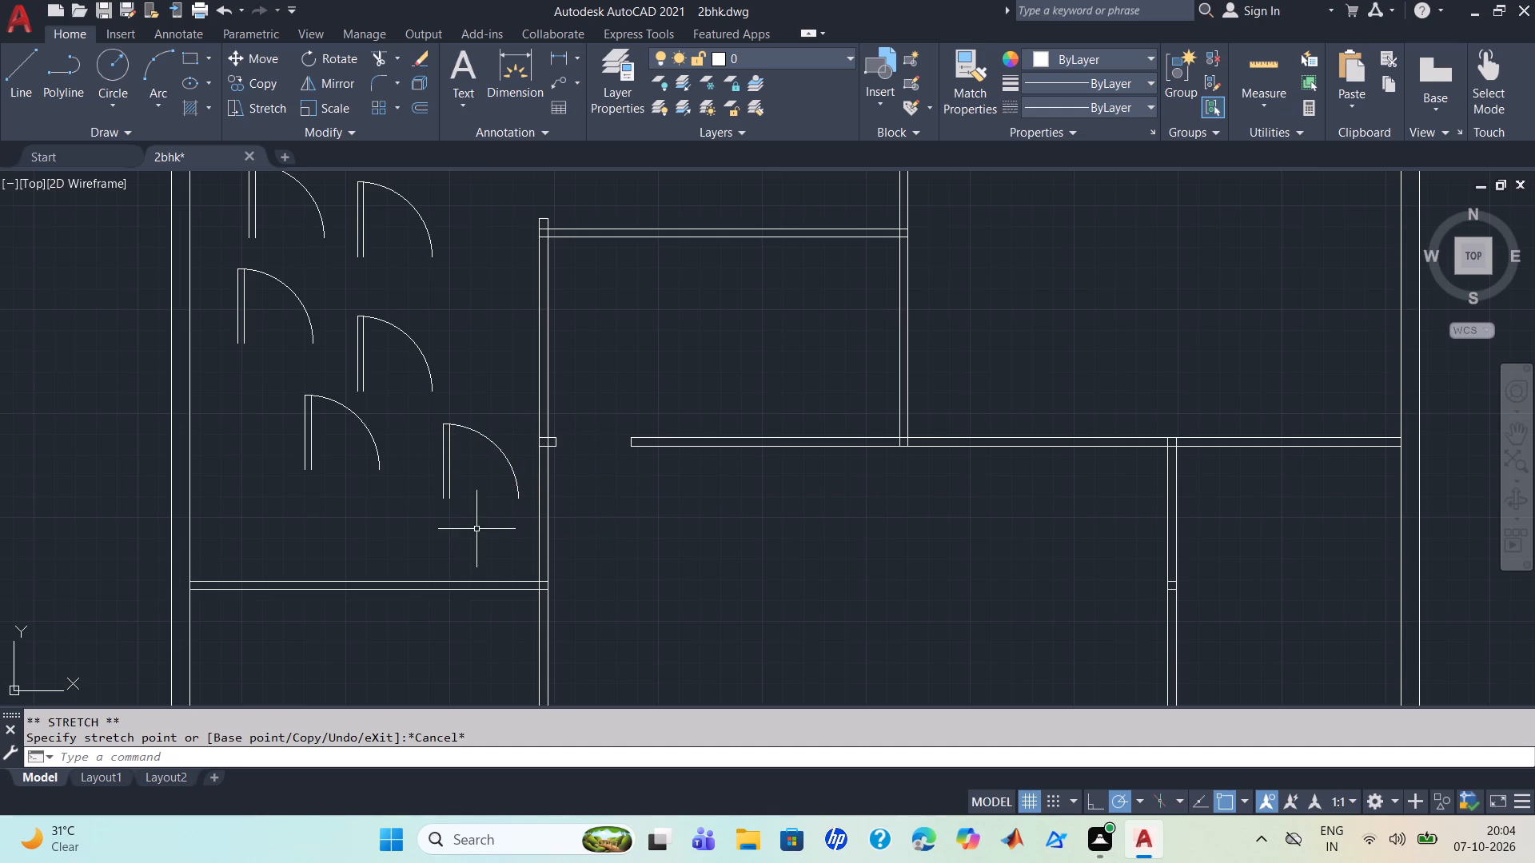
Move the door copy's leaf lines and arc together into the horizontal partition's 3' opening beside the vertical partition.
{"action": "left_click", "coordinate": [512, 545]}
{"action": "left_click", "coordinate": [445, 408]}
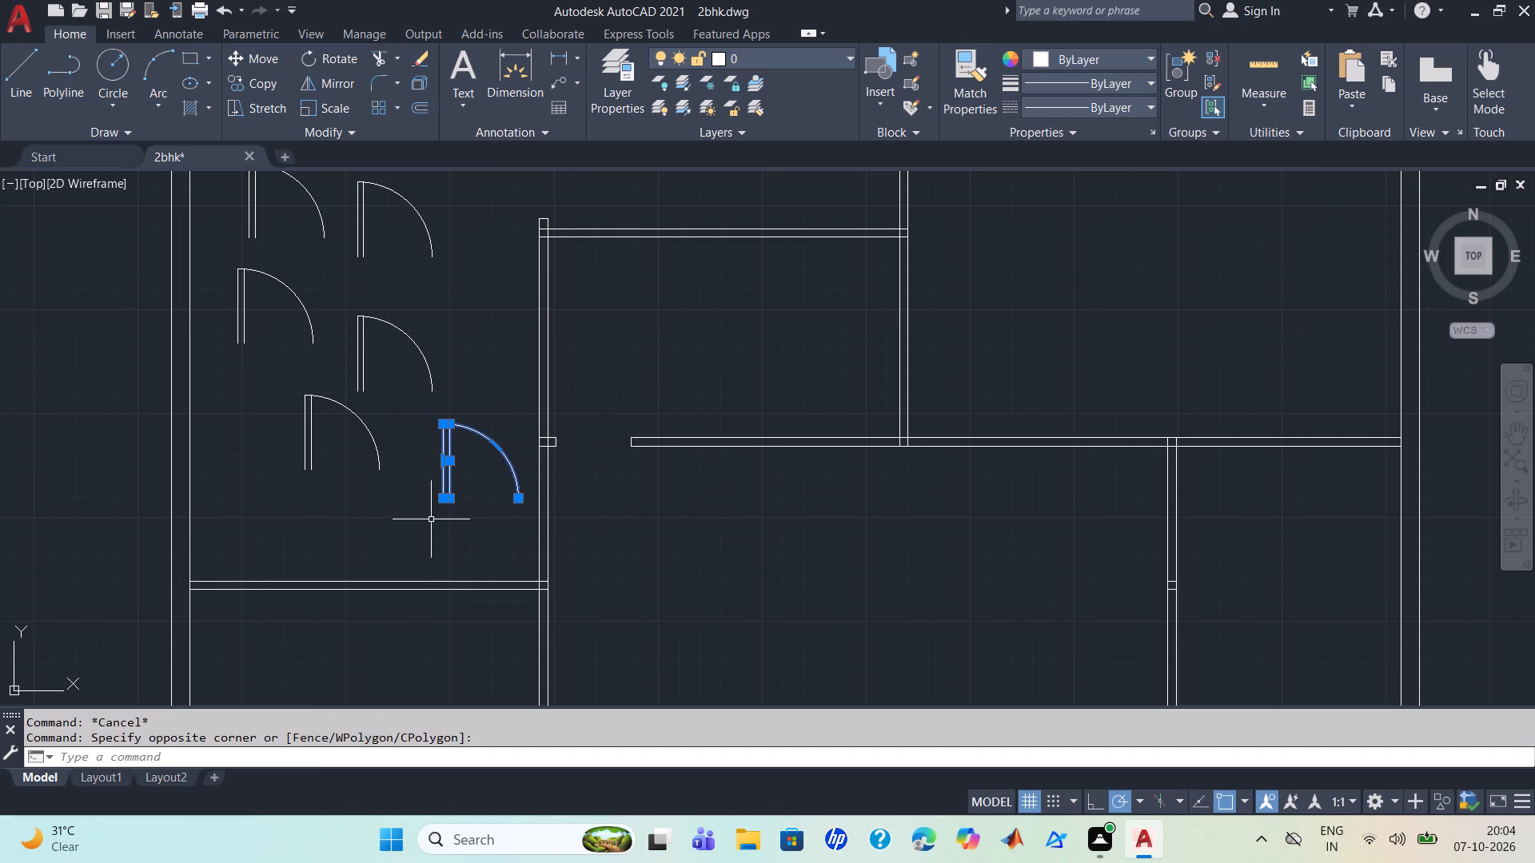
{"action": "left_click_drag", "start_coordinate": [444, 456], "coordinate": [584, 428]}
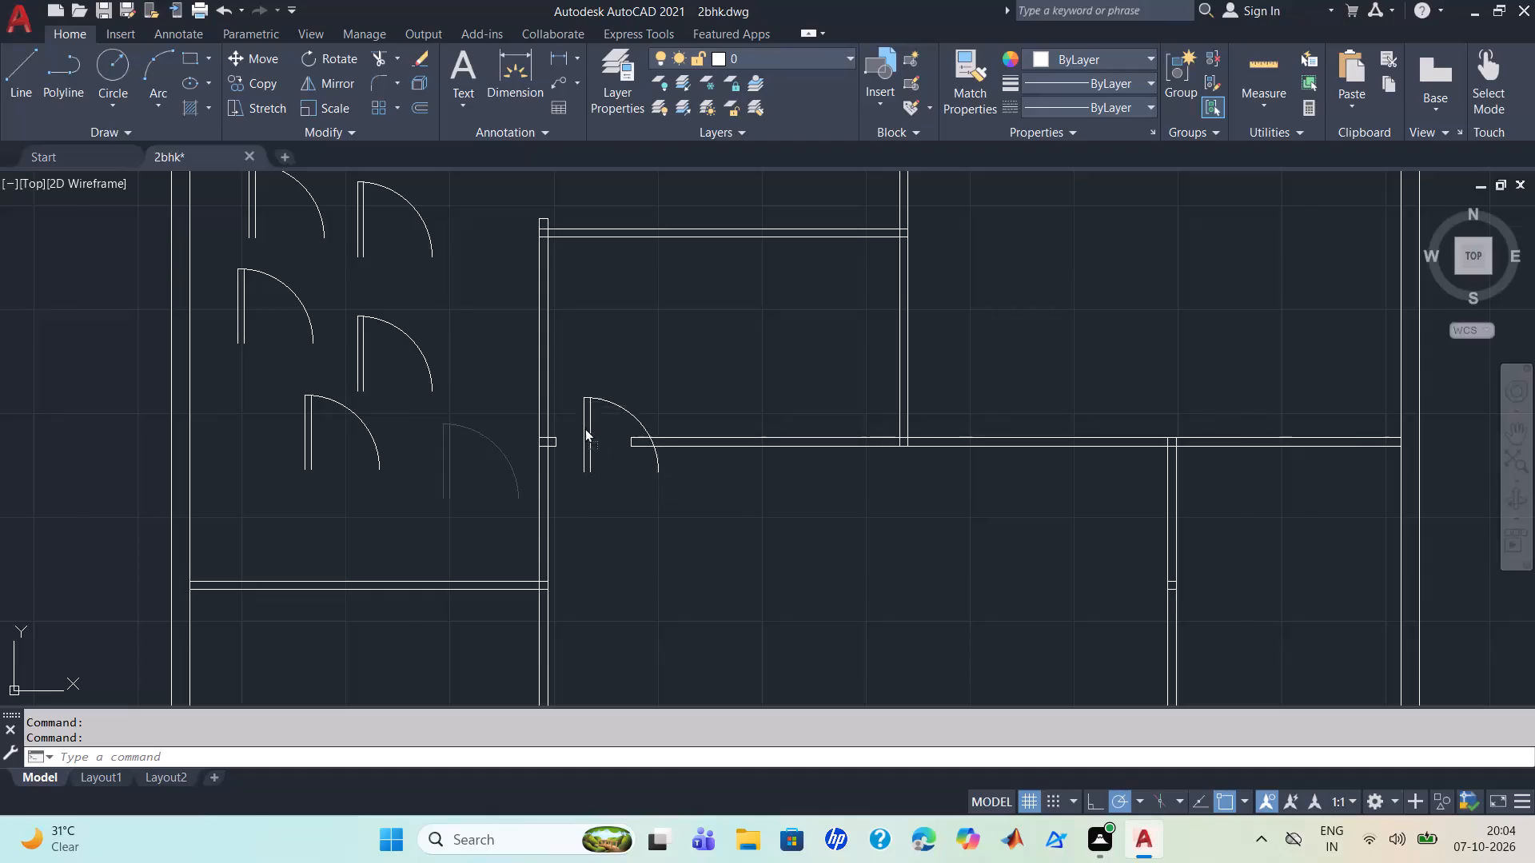
{"action": "left_click_drag", "start_coordinate": [584, 428], "coordinate": [556, 400]}
{"action": "left_click_drag", "start_coordinate": [556, 400], "coordinate": [558, 406]}
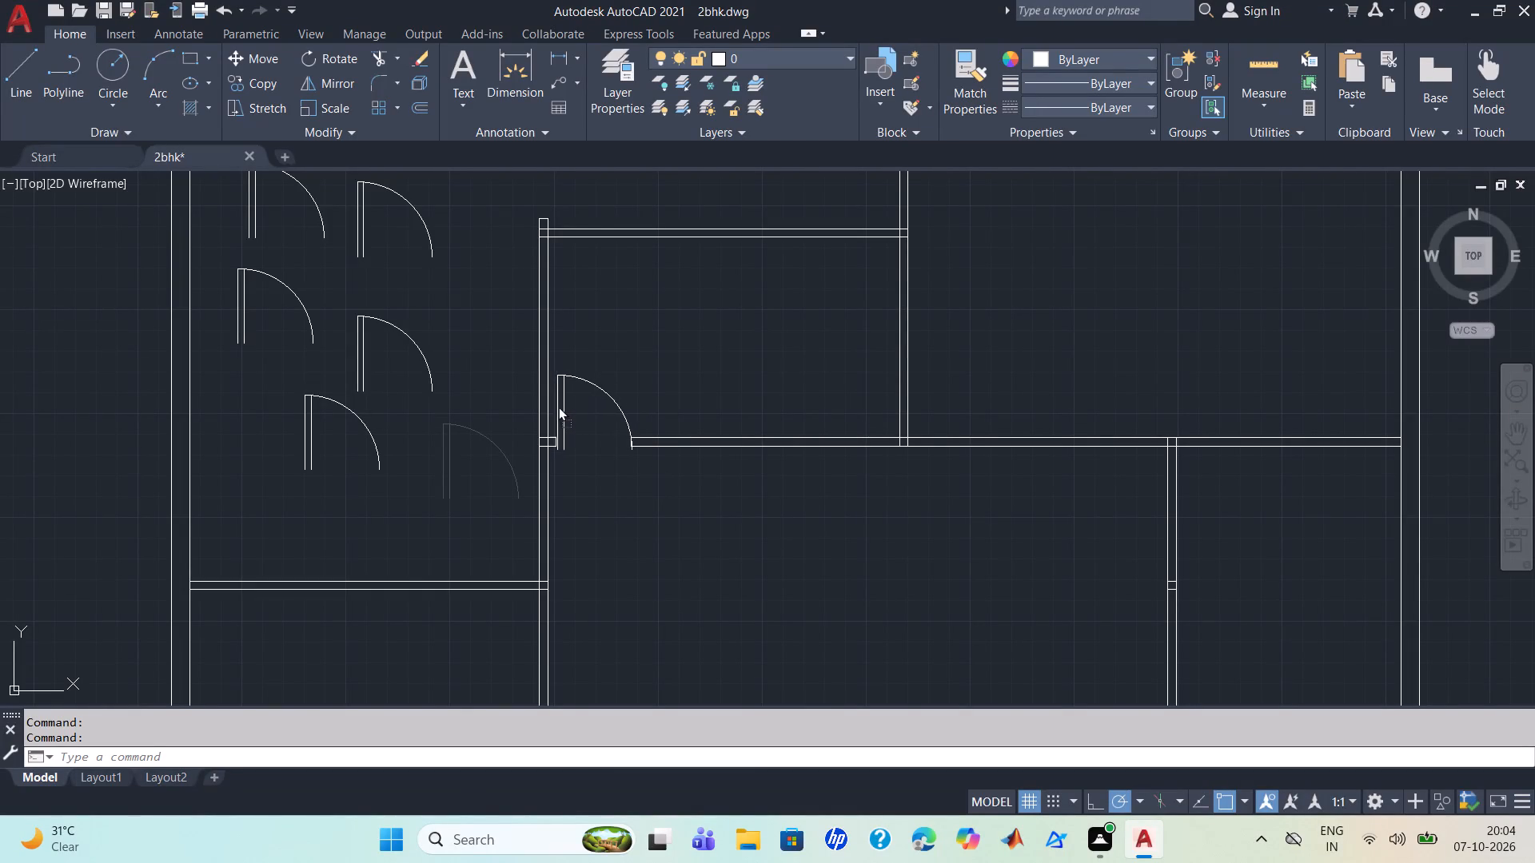
{"action": "left_click_drag", "start_coordinate": [558, 406], "coordinate": [559, 405]}
{"action": "left_click_drag", "start_coordinate": [559, 405], "coordinate": [555, 404]}
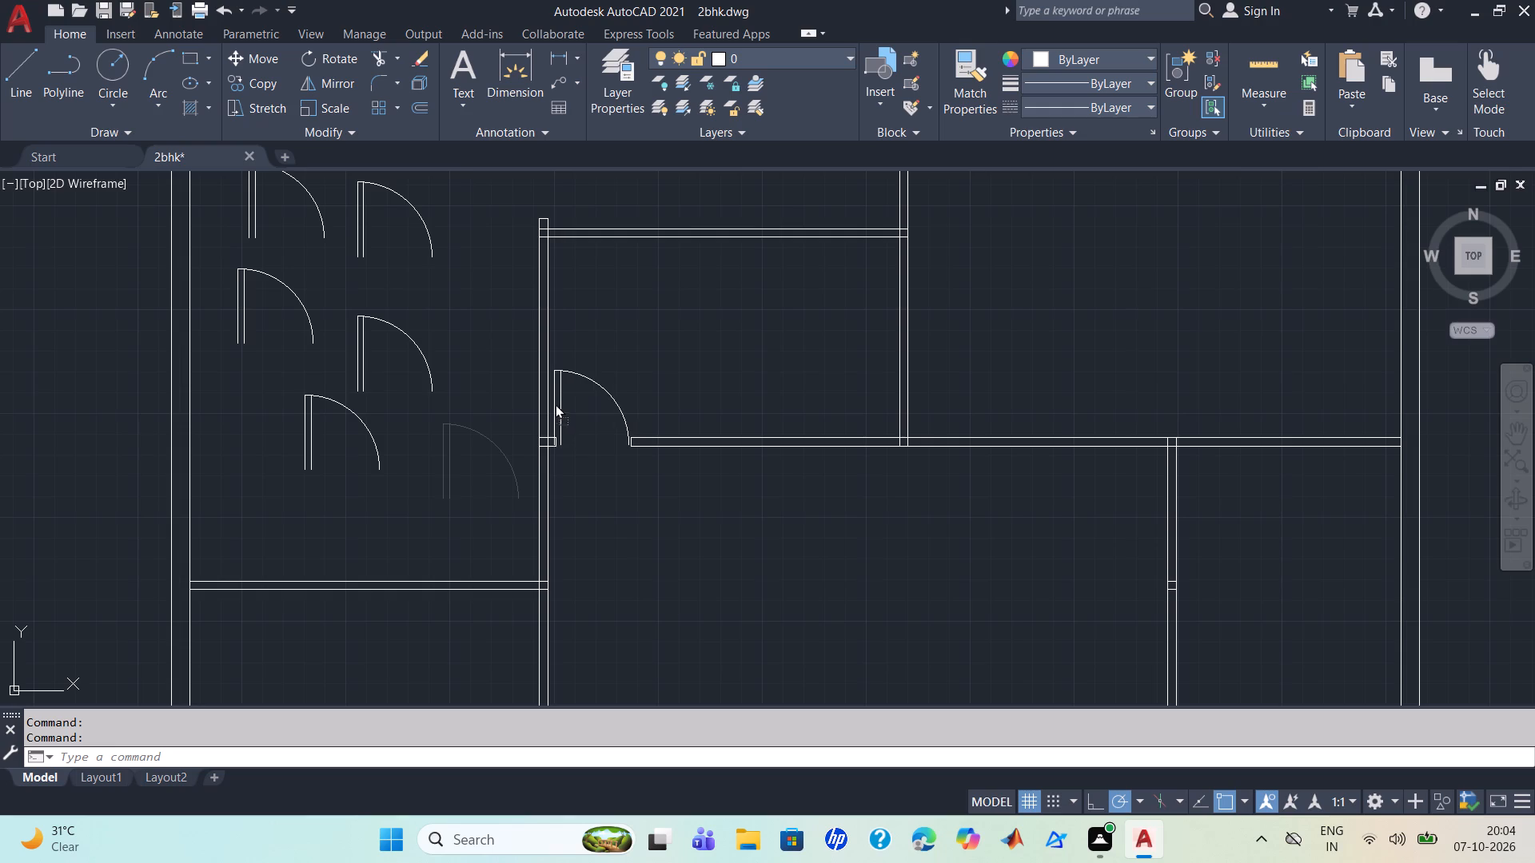
{"action": "left_click_drag", "start_coordinate": [555, 404], "coordinate": [558, 406]}
Nudge the door's leaf-and-arc polyline so its outer leaf line meets the opening's jamb next to the vertical partition.
{"action": "scroll", "coordinate": [582, 451], "scroll_direction": "up", "scroll_amount": 4}
{"action": "middle_click_drag", "start_coordinate": [581, 449], "coordinate": [615, 502]}
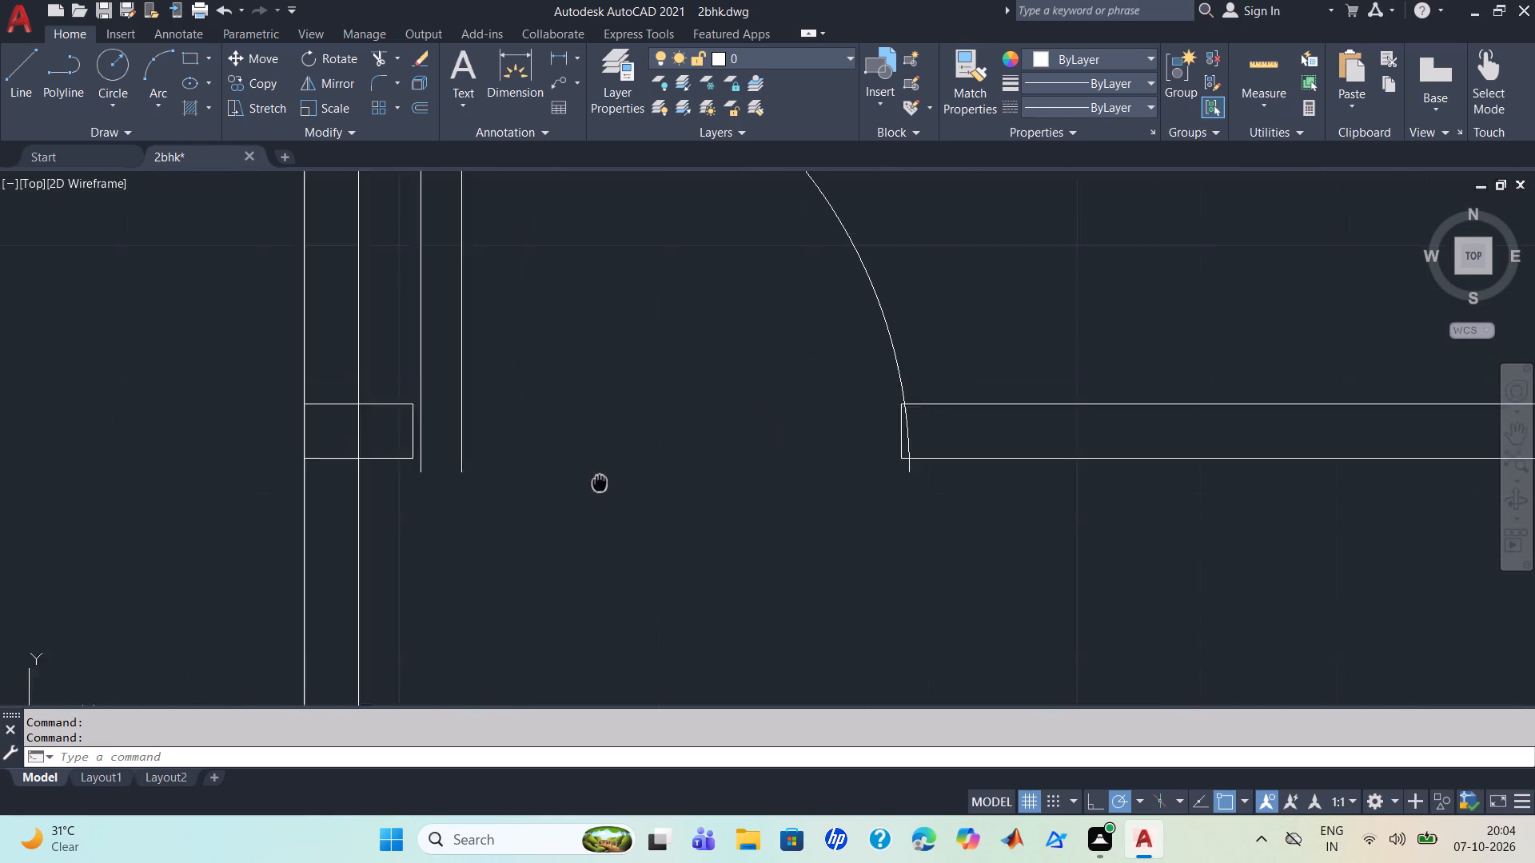
{"action": "middle_click_drag", "start_coordinate": [615, 502], "coordinate": [637, 530]}
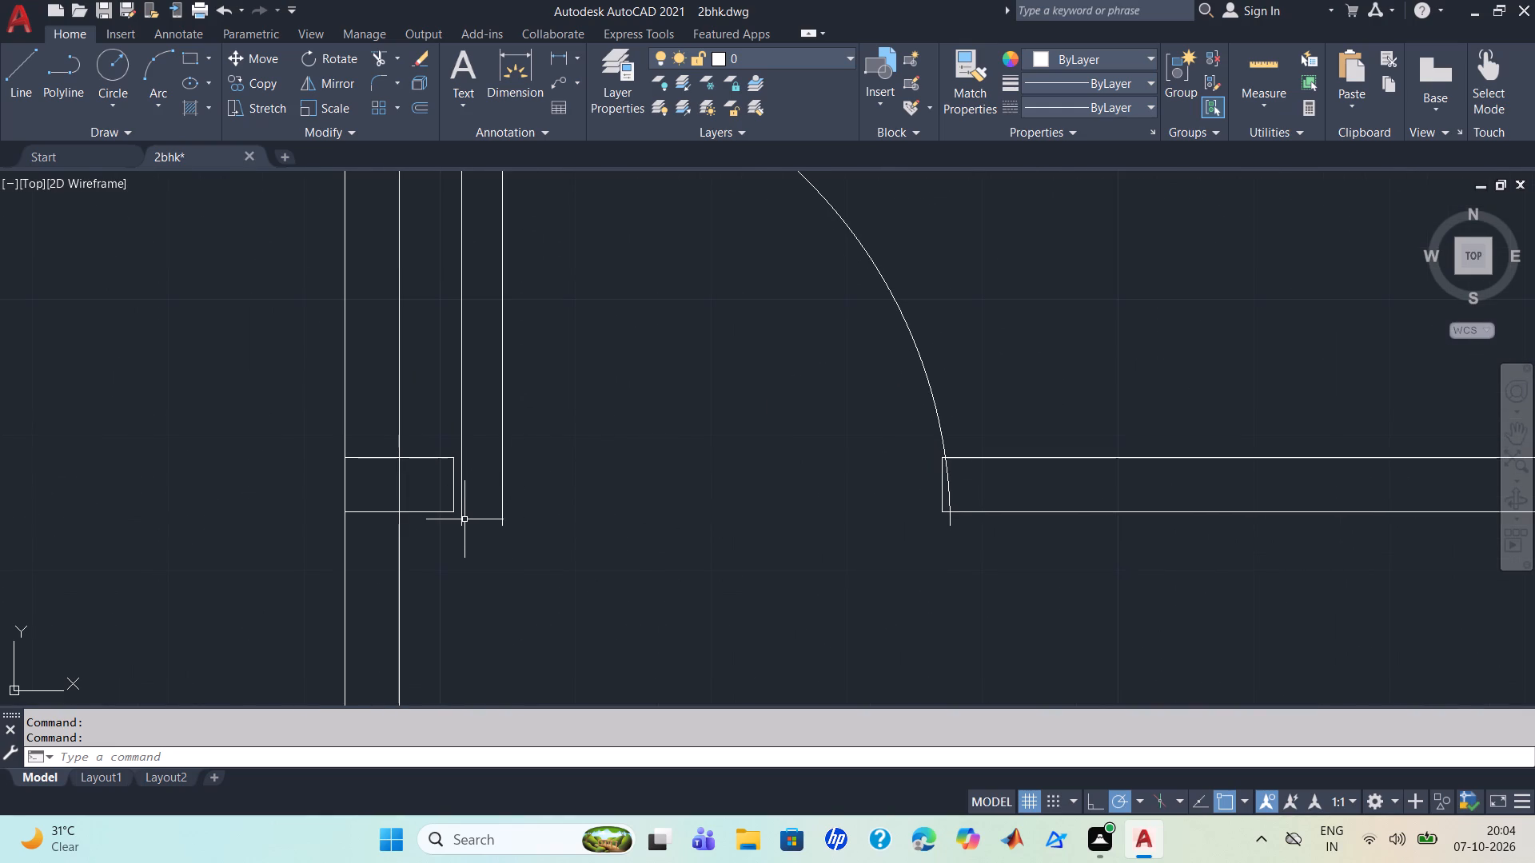
{"action": "left_click_drag", "start_coordinate": [460, 527], "coordinate": [464, 501]}
{"action": "left_click_drag", "start_coordinate": [463, 488], "coordinate": [457, 476]}
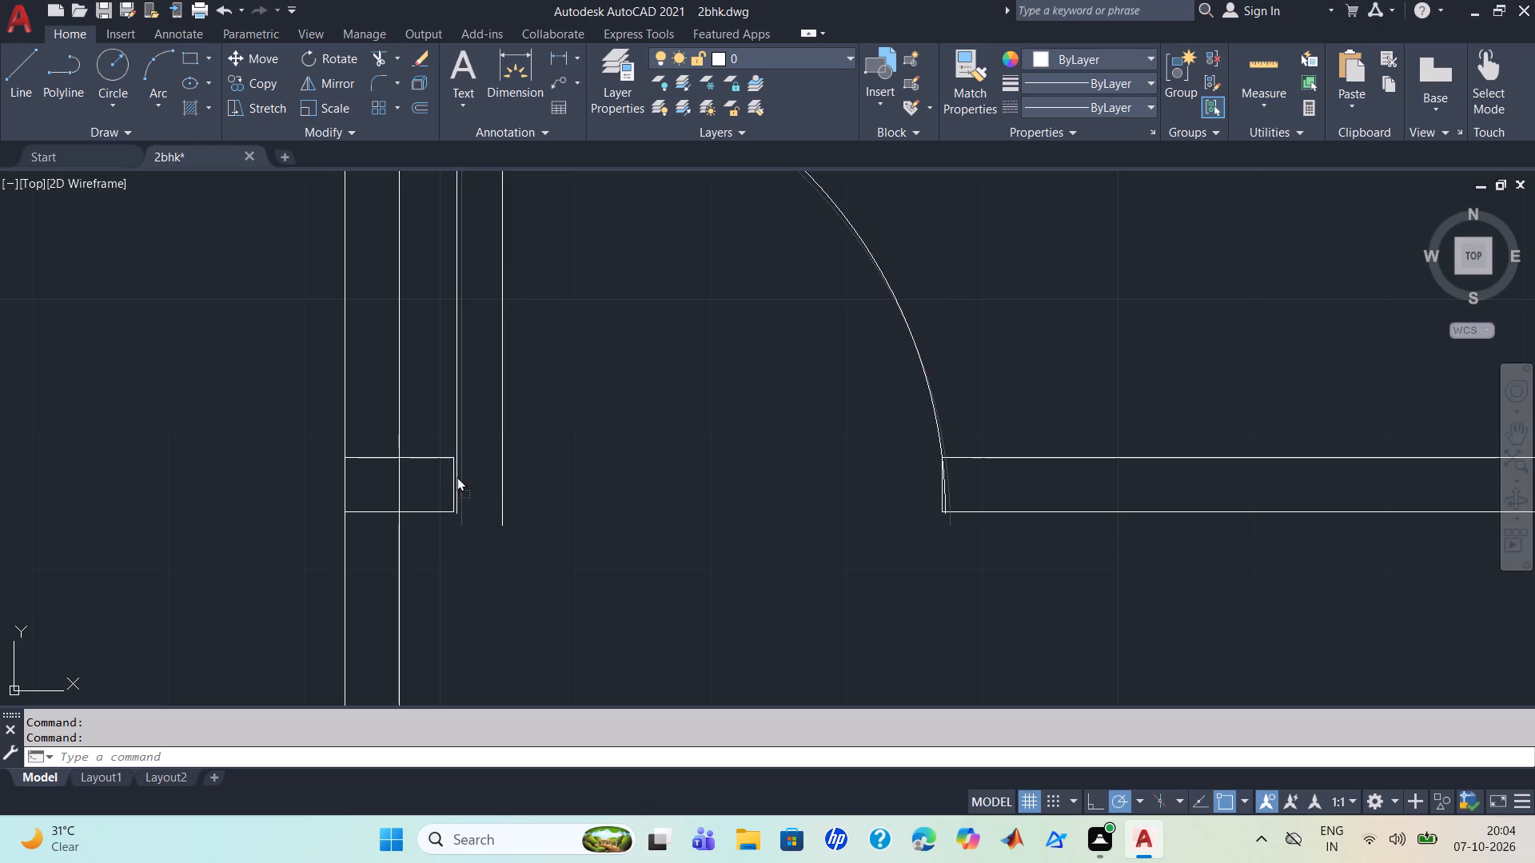
{"action": "left_click_drag", "start_coordinate": [457, 476], "coordinate": [455, 477]}
Examine how the placed door's leaf lines and arc fit the jambs of the horizontal partition's 3' opening.
{"action": "scroll", "coordinate": [548, 479], "scroll_direction": "down", "scroll_amount": 3}
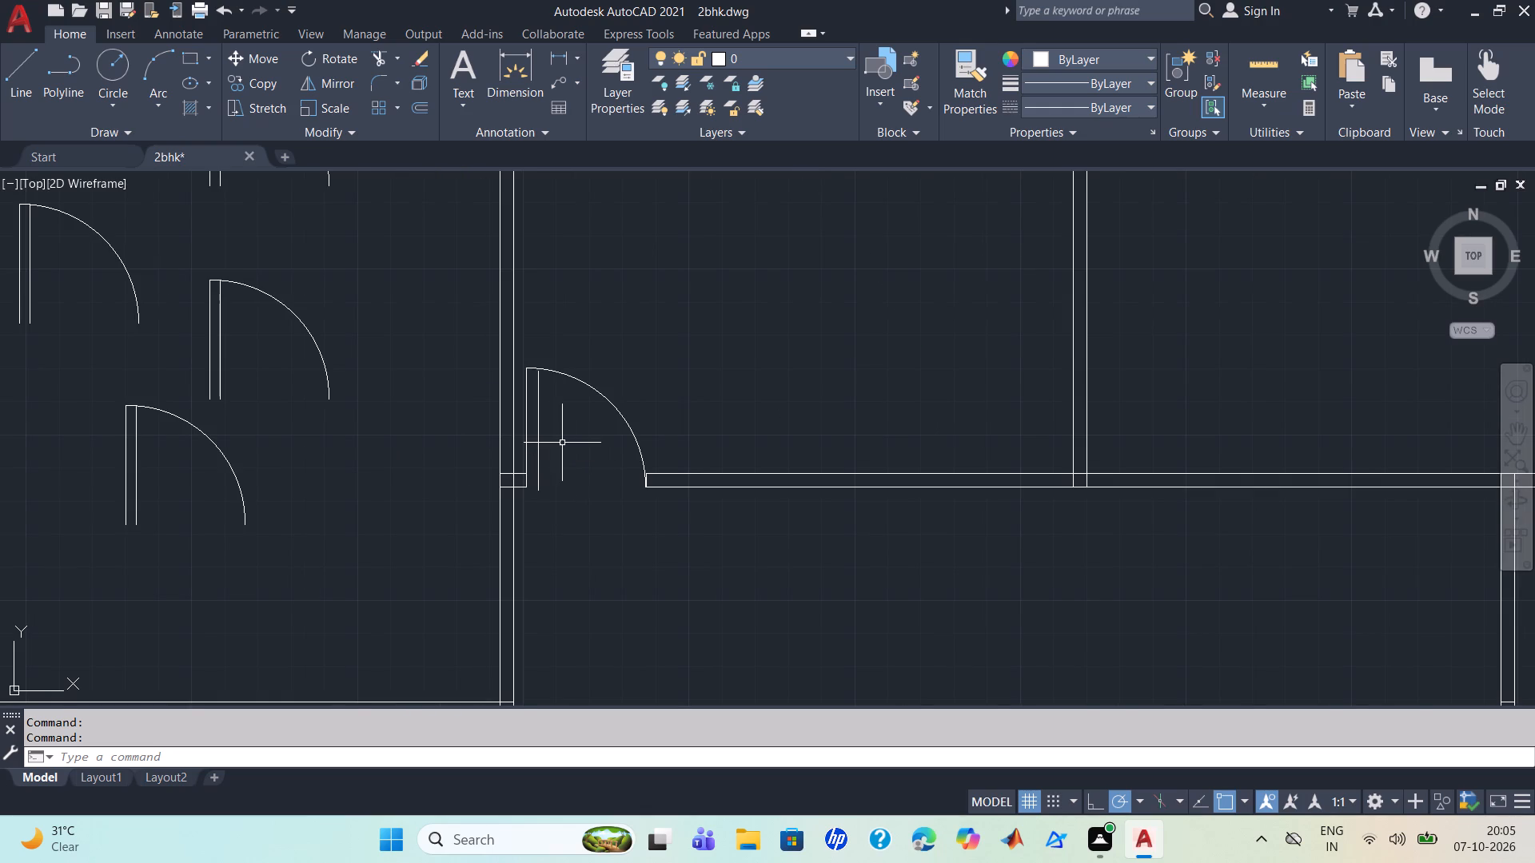
{"action": "scroll", "coordinate": [596, 479], "scroll_direction": "up", "scroll_amount": 4}
{"action": "scroll", "coordinate": [560, 496], "scroll_direction": "down", "scroll_amount": 2}
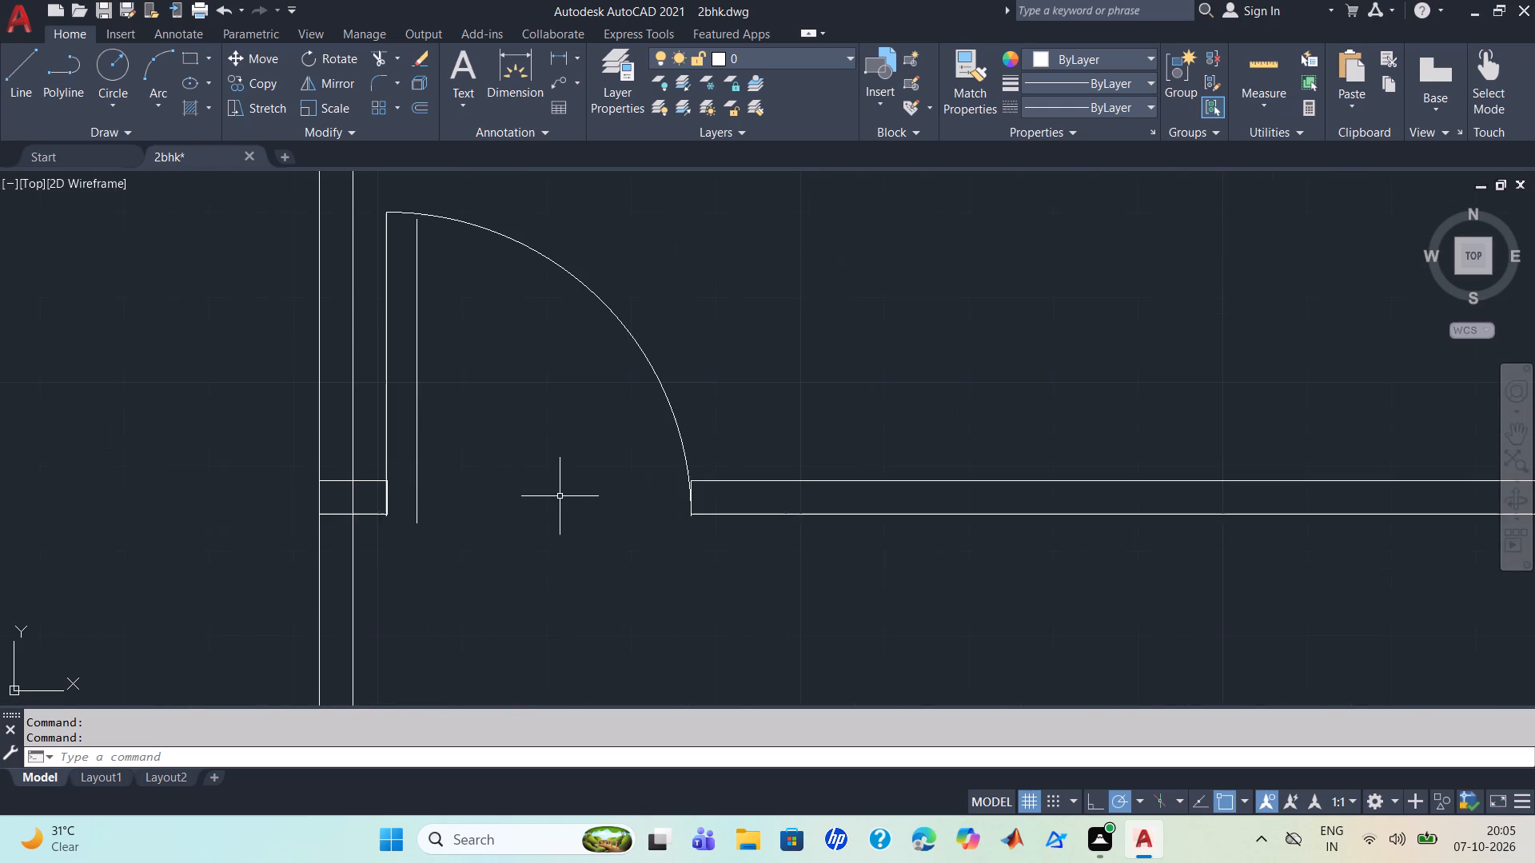
{"action": "scroll", "coordinate": [435, 497], "scroll_direction": "up", "scroll_amount": 3}
{"action": "middle_click_drag", "start_coordinate": [434, 497], "coordinate": [441, 508]}
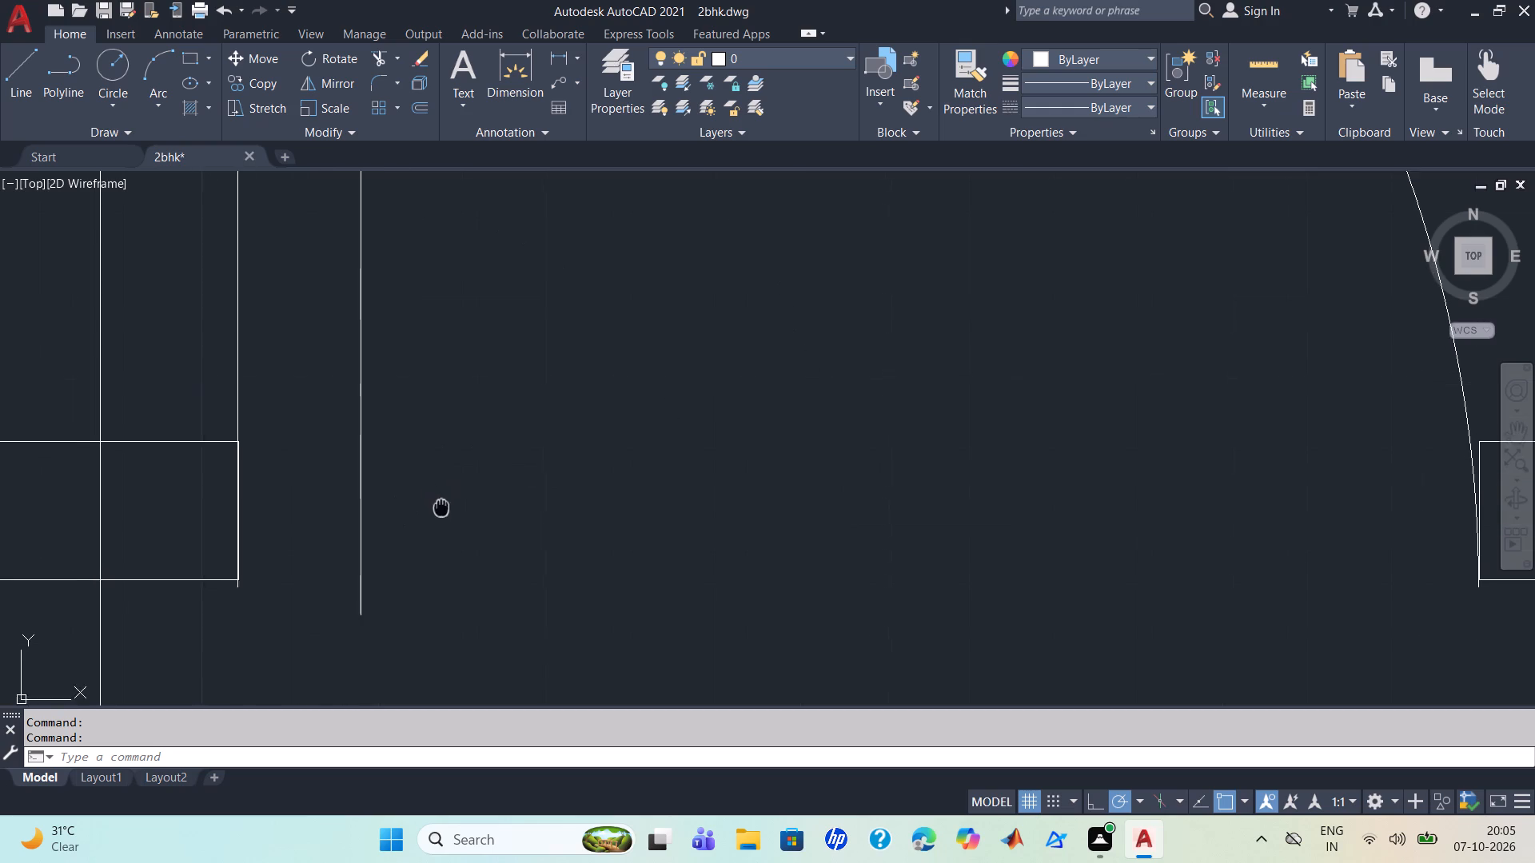
{"action": "middle_click_drag", "start_coordinate": [441, 508], "coordinate": [453, 534]}
{"action": "scroll", "coordinate": [478, 462], "scroll_direction": "down", "scroll_amount": 3}
{"action": "scroll", "coordinate": [463, 367], "scroll_direction": "up", "scroll_amount": 2}
{"action": "middle_click_drag", "start_coordinate": [463, 363], "coordinate": [518, 694]}
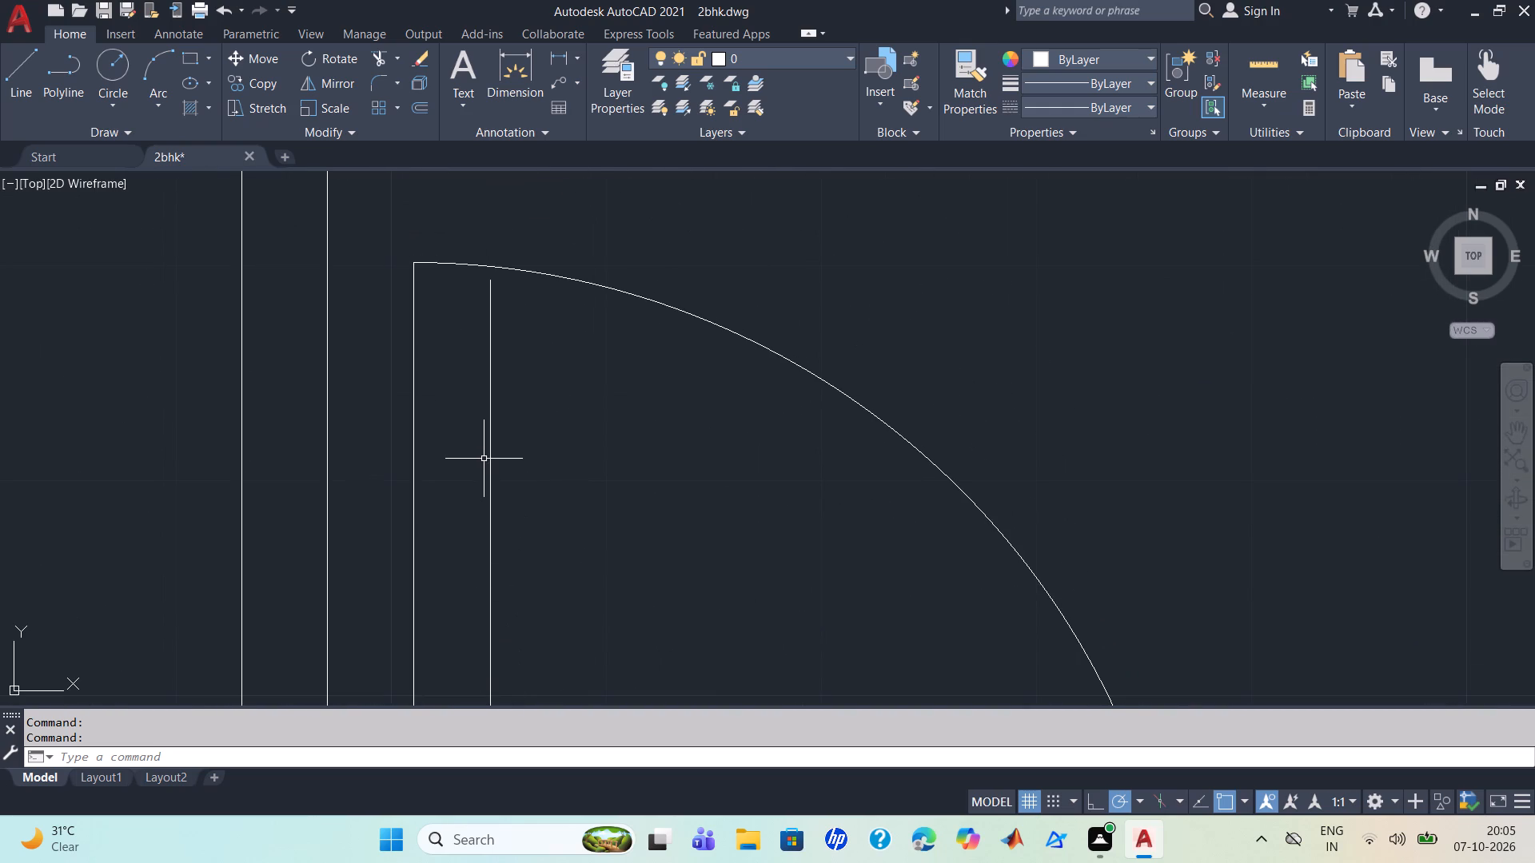
{"action": "left_click_drag", "start_coordinate": [489, 463], "coordinate": [492, 420]}
{"action": "left_click_drag", "start_coordinate": [490, 414], "coordinate": [492, 401]}
{"action": "left_click", "coordinate": [509, 404]}
{"action": "scroll", "coordinate": [624, 436], "scroll_direction": "down", "scroll_amount": 4}
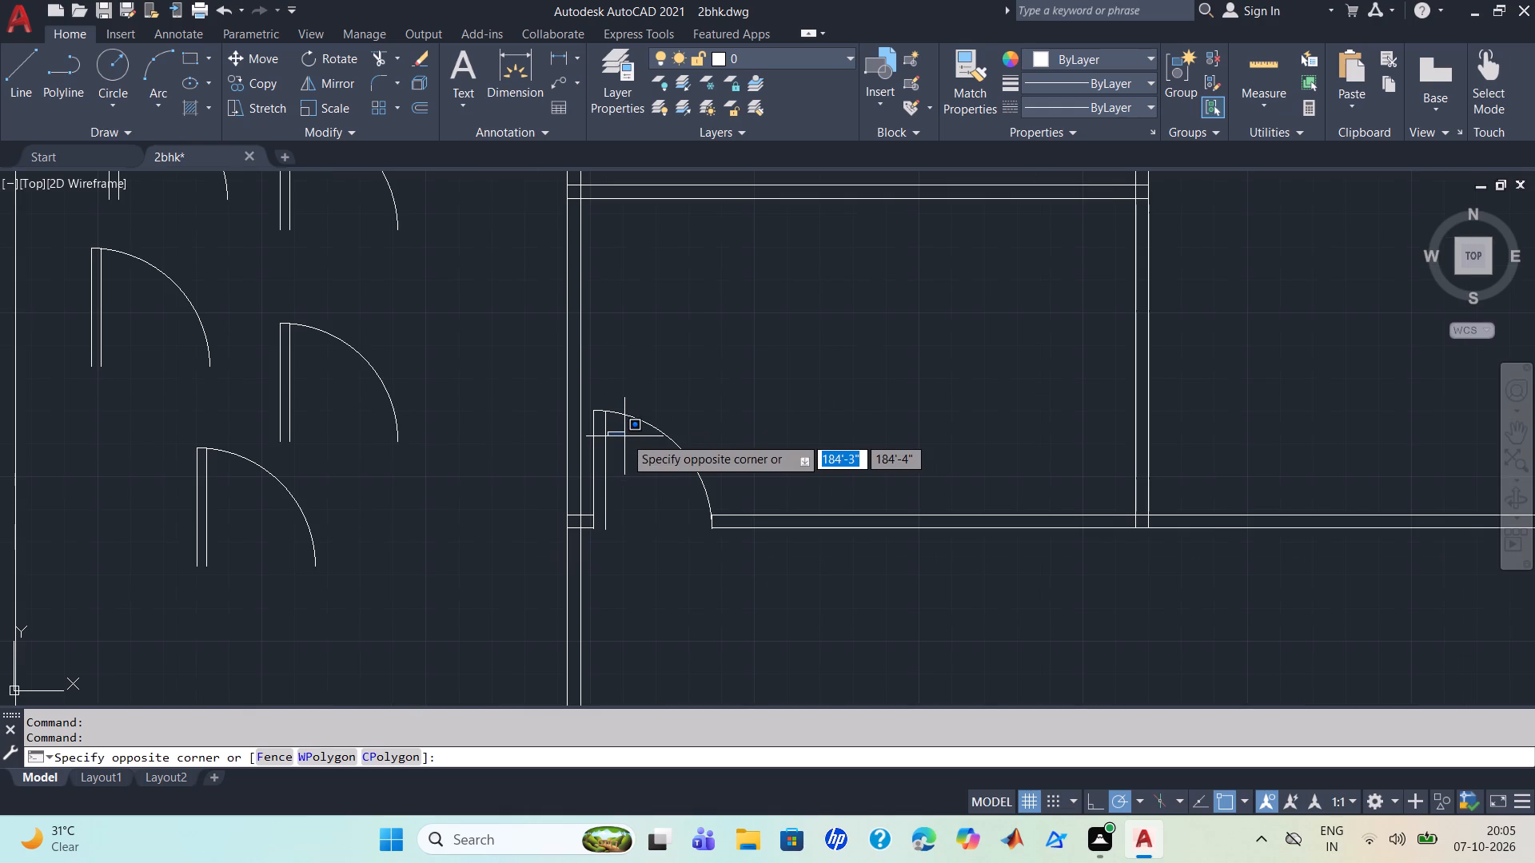
{"action": "key", "text": "Escape"}
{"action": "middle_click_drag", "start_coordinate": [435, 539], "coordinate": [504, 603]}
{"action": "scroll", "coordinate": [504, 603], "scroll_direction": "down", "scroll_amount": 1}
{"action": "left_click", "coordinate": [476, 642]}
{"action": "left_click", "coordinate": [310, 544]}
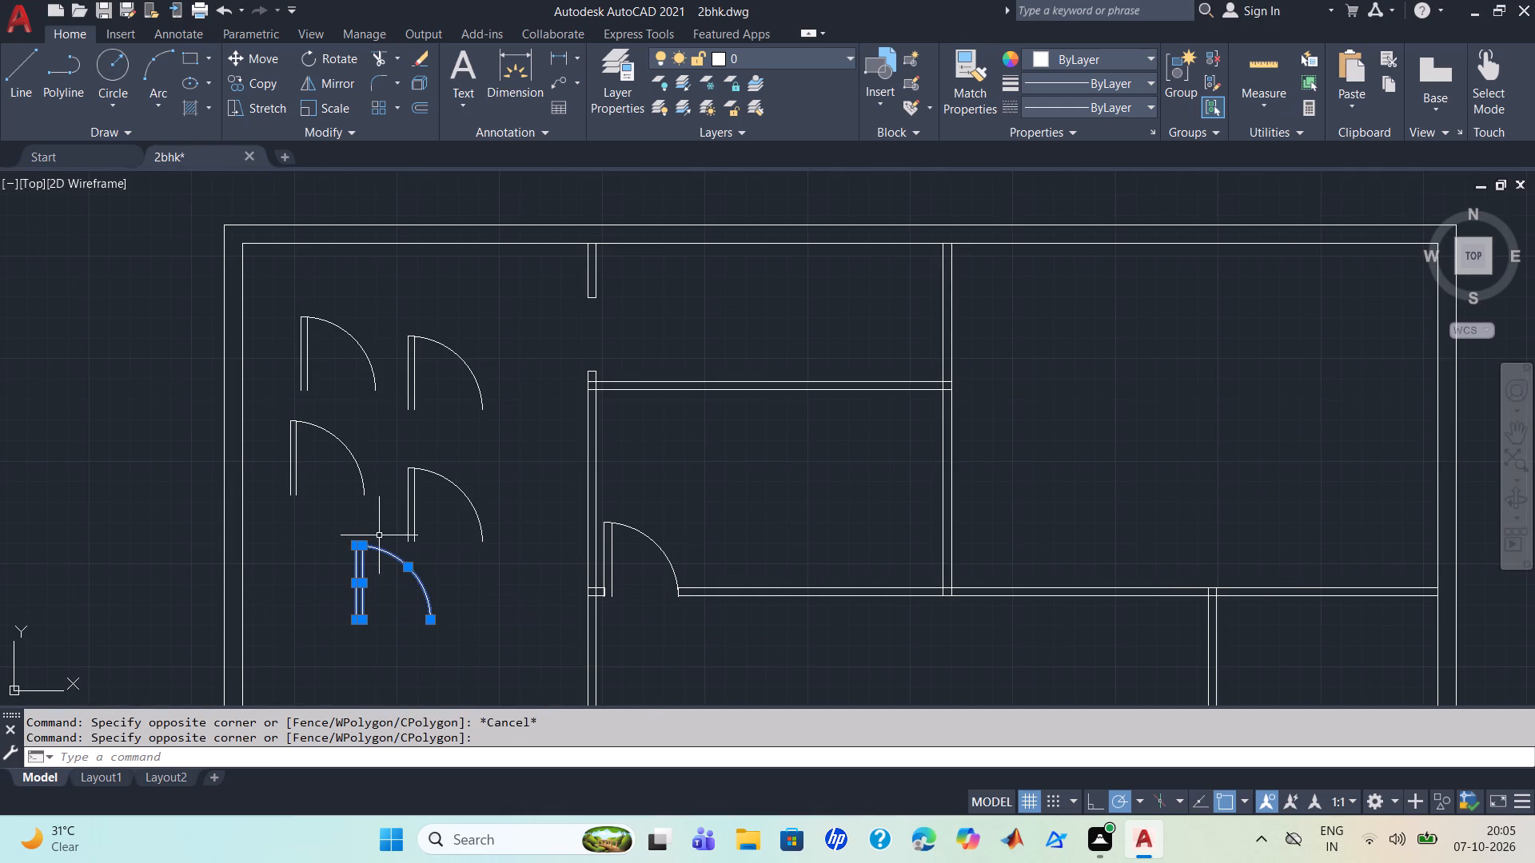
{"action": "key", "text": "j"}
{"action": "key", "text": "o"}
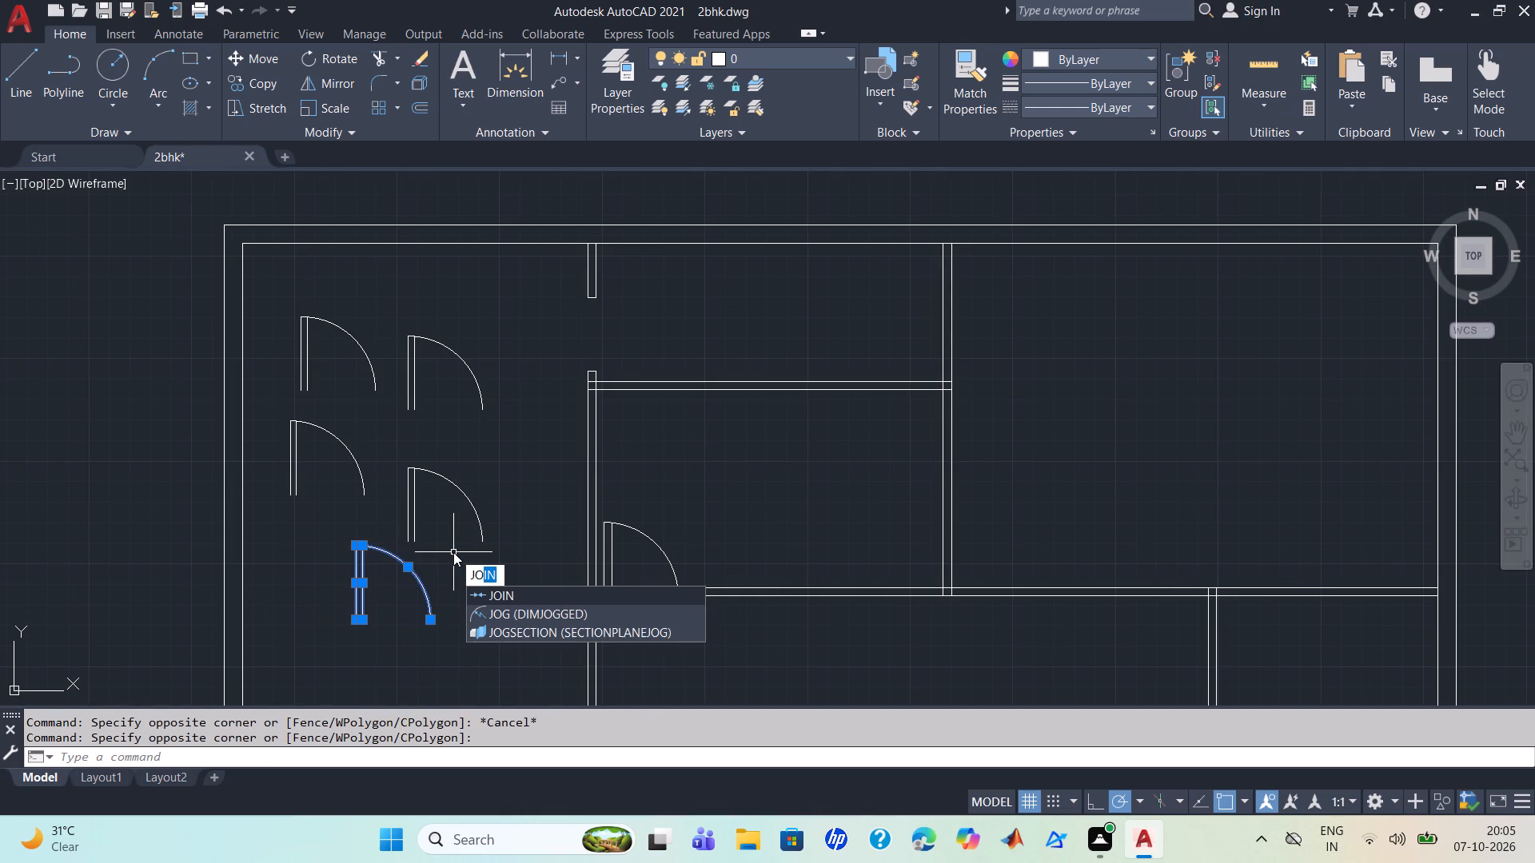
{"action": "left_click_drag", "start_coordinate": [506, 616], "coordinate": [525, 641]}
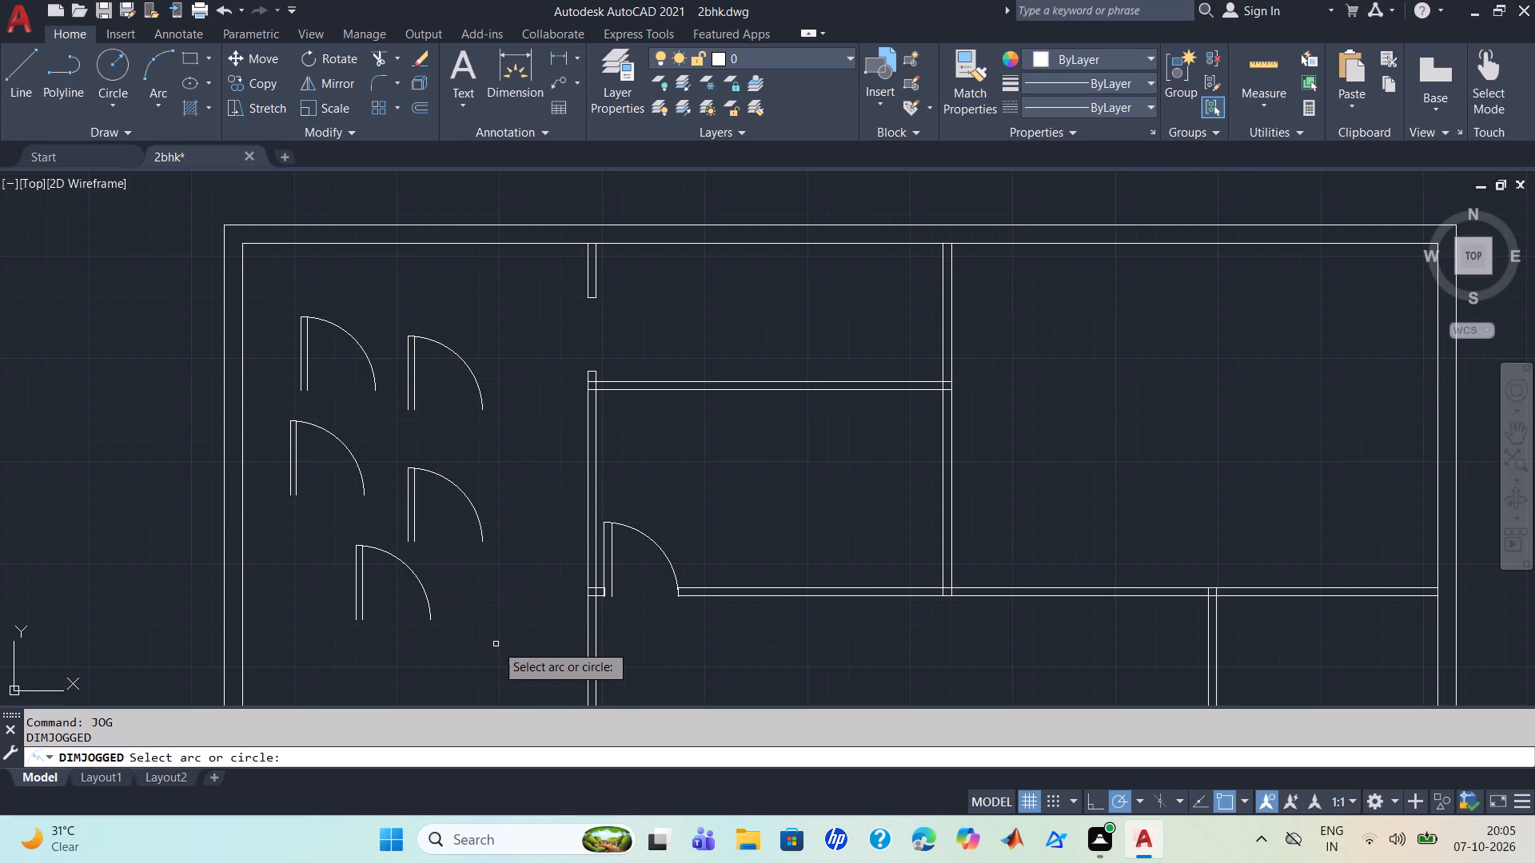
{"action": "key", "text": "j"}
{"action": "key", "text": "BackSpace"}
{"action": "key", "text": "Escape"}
Join the arc and both leaf lines of the lowest loose door copy in the room beside the partitions.
{"action": "key", "text": "j"}
{"action": "key", "text": "Return"}
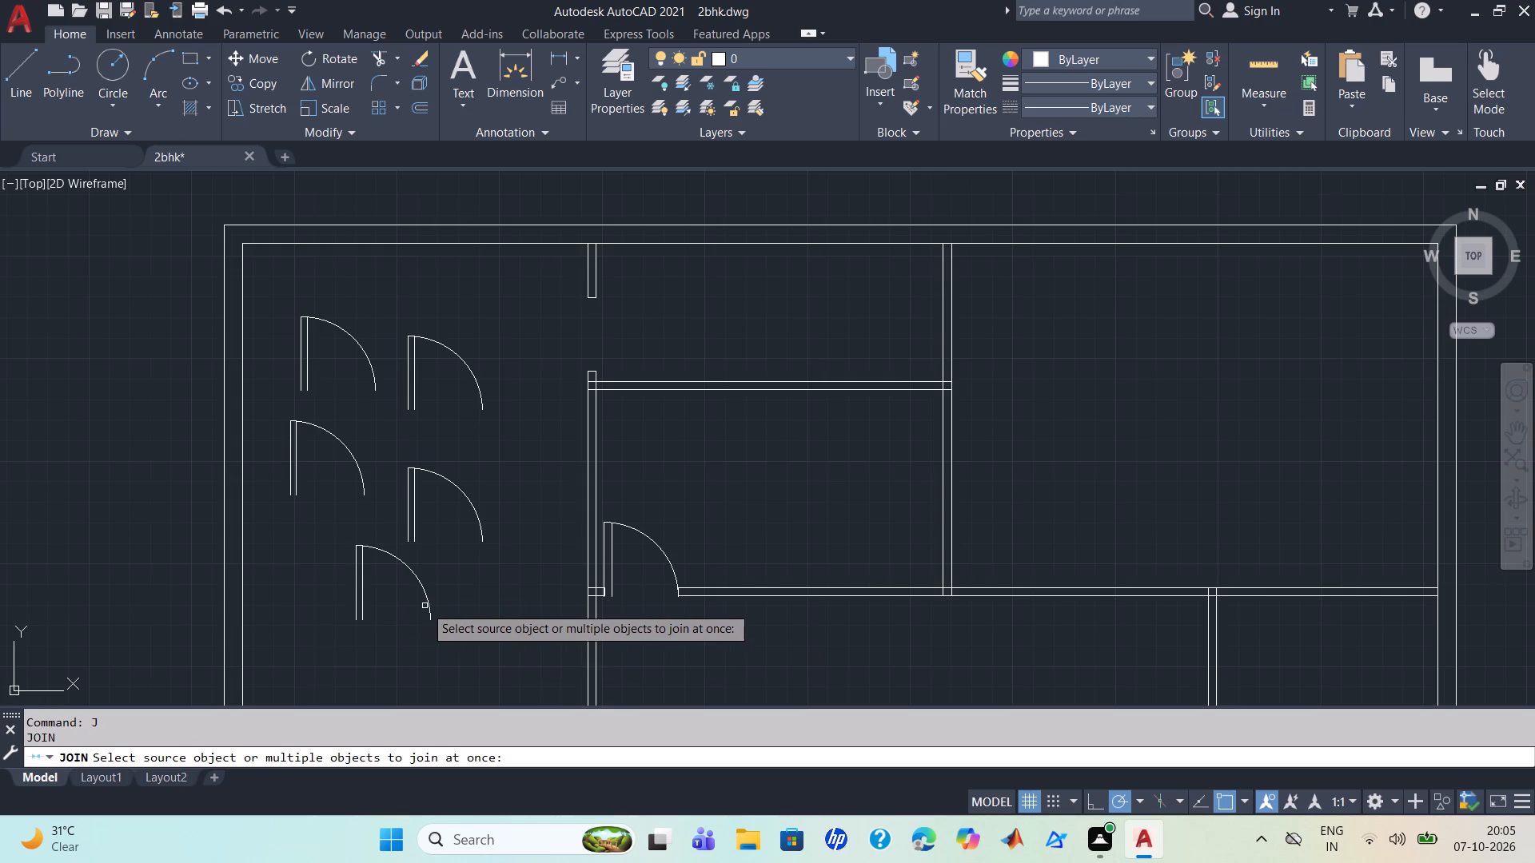
{"action": "left_click", "coordinate": [427, 599]}
{"action": "left_click", "coordinate": [364, 600]}
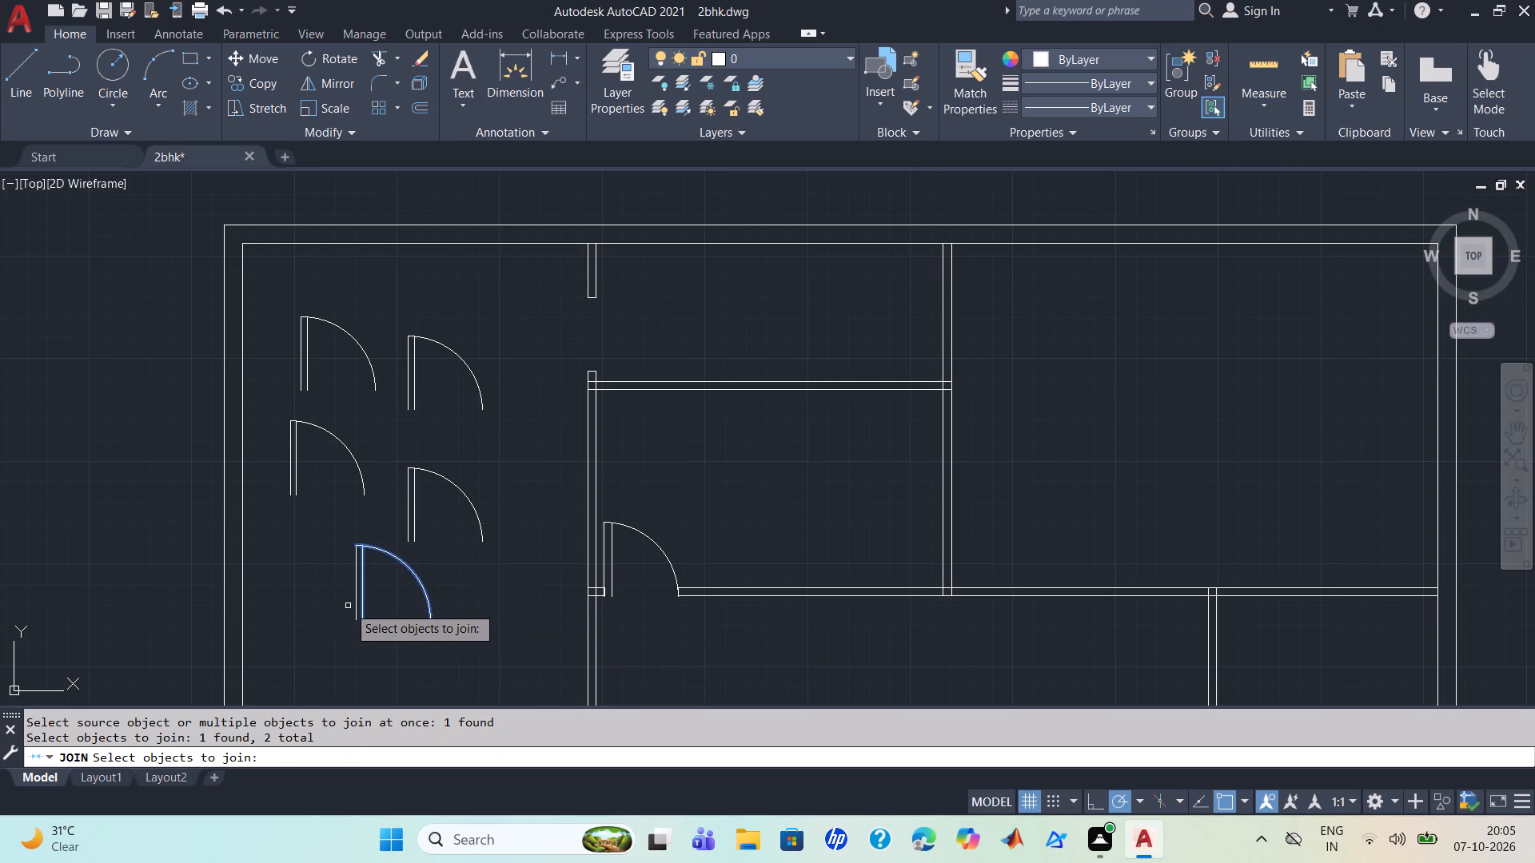
{"action": "left_click", "coordinate": [356, 605]}
{"action": "key", "text": "Return"}
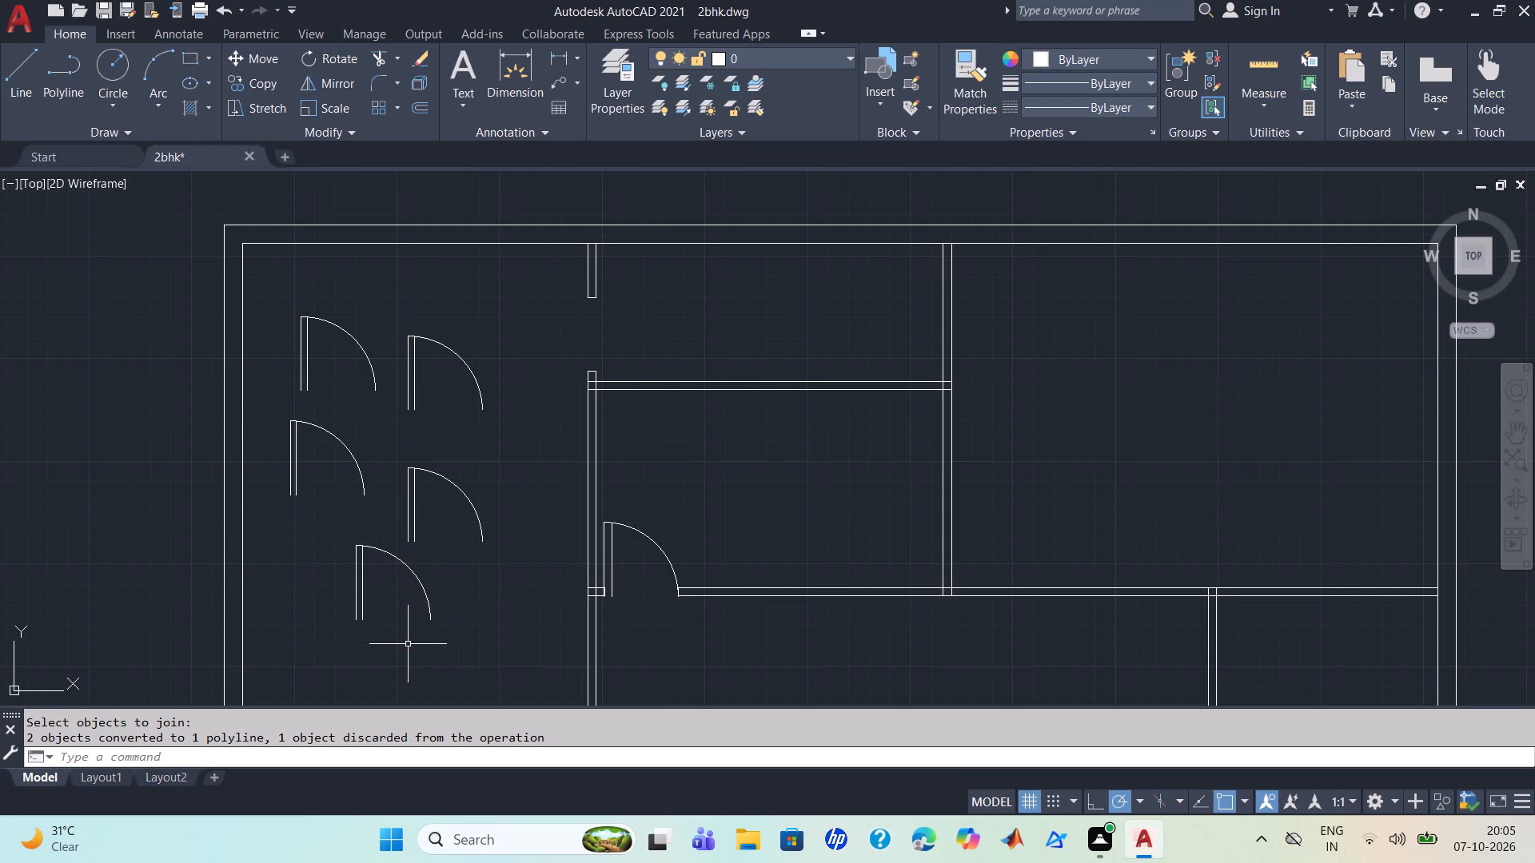
{"action": "key", "text": "Escape"}
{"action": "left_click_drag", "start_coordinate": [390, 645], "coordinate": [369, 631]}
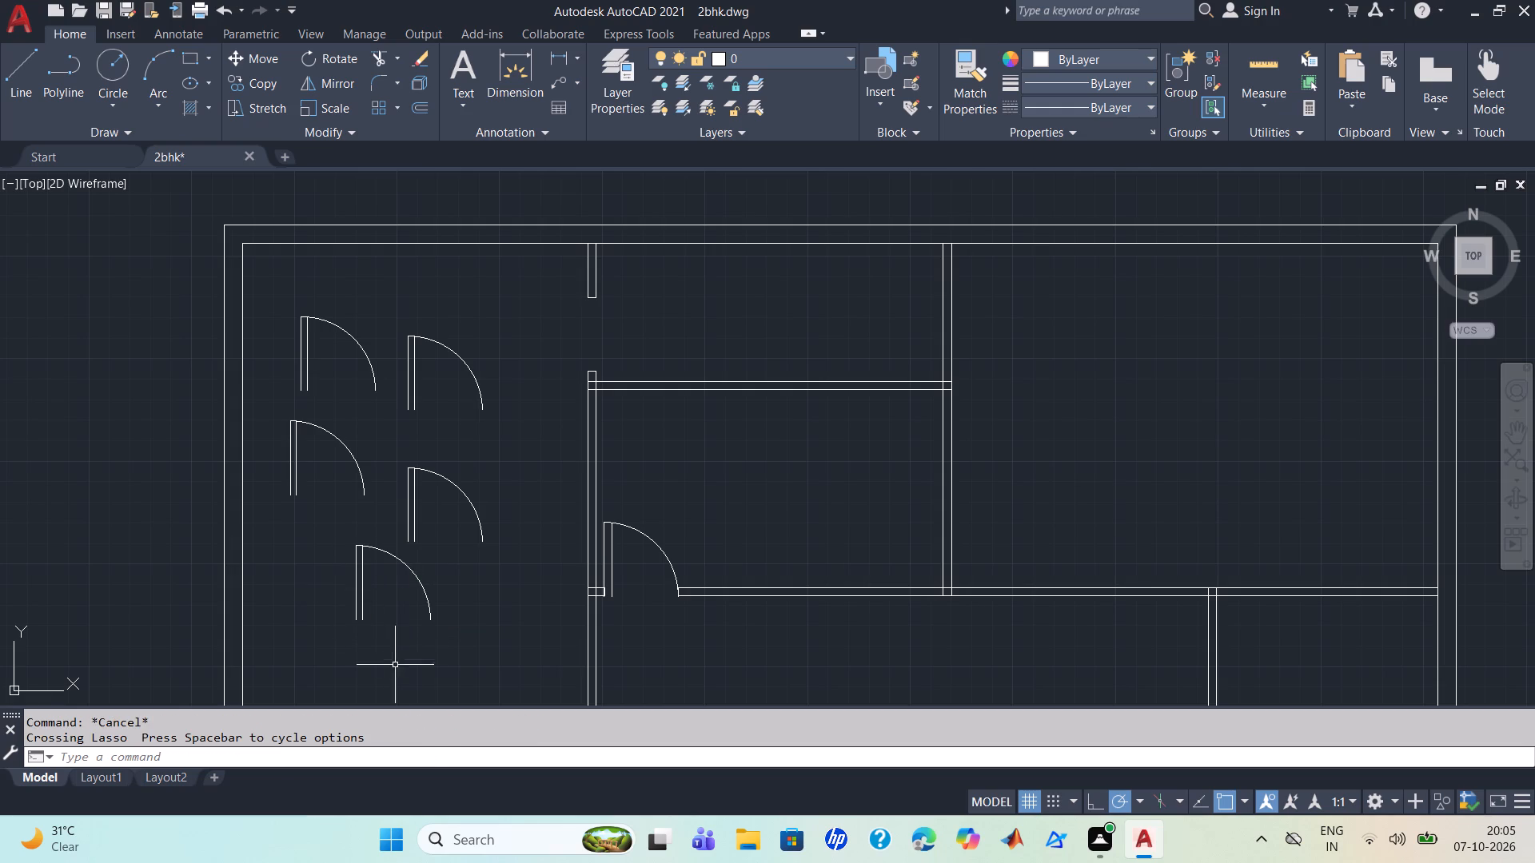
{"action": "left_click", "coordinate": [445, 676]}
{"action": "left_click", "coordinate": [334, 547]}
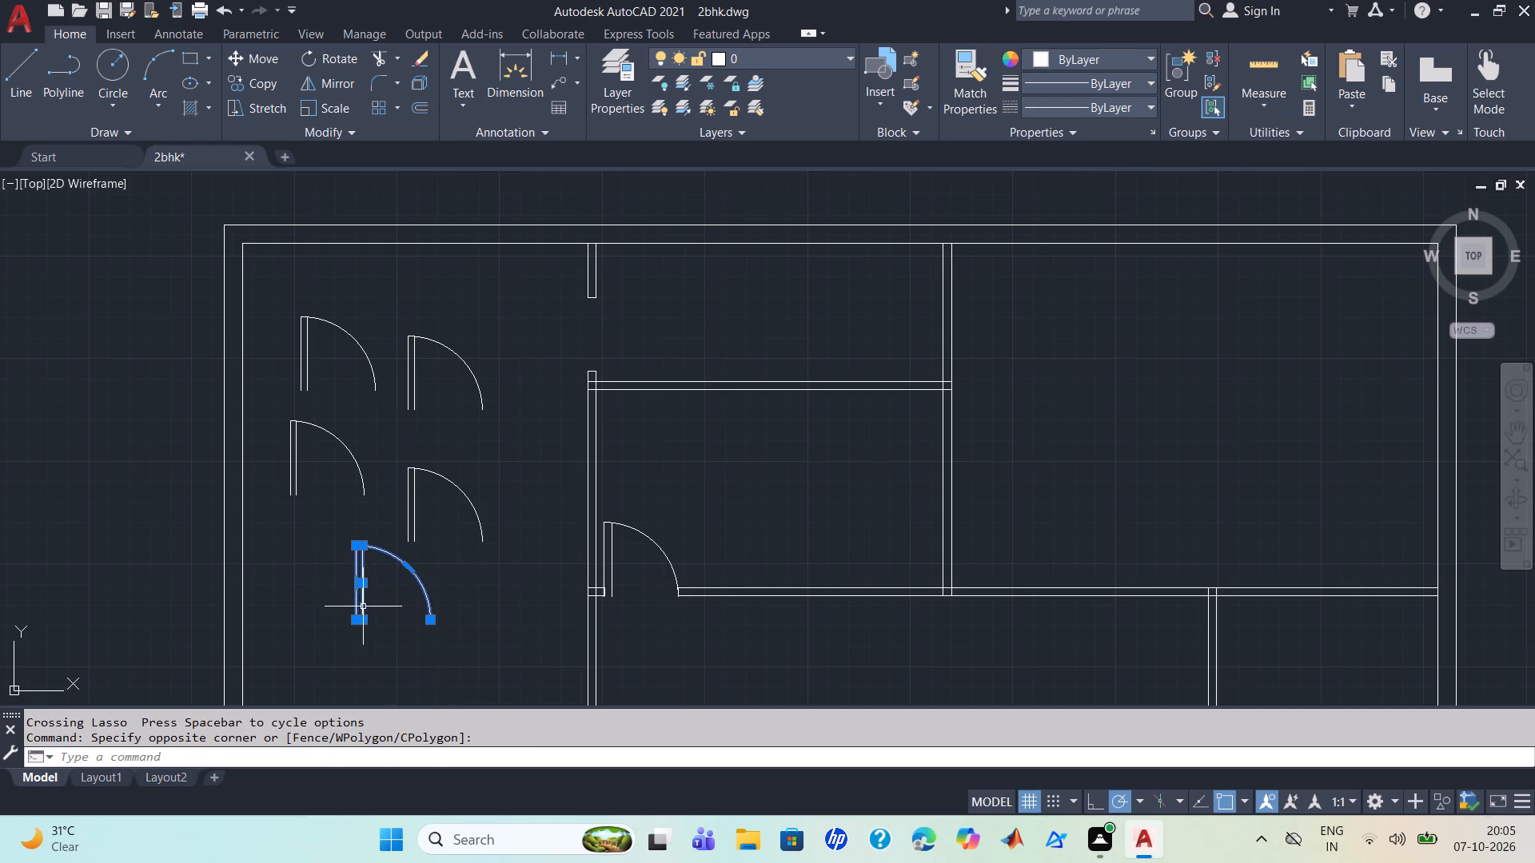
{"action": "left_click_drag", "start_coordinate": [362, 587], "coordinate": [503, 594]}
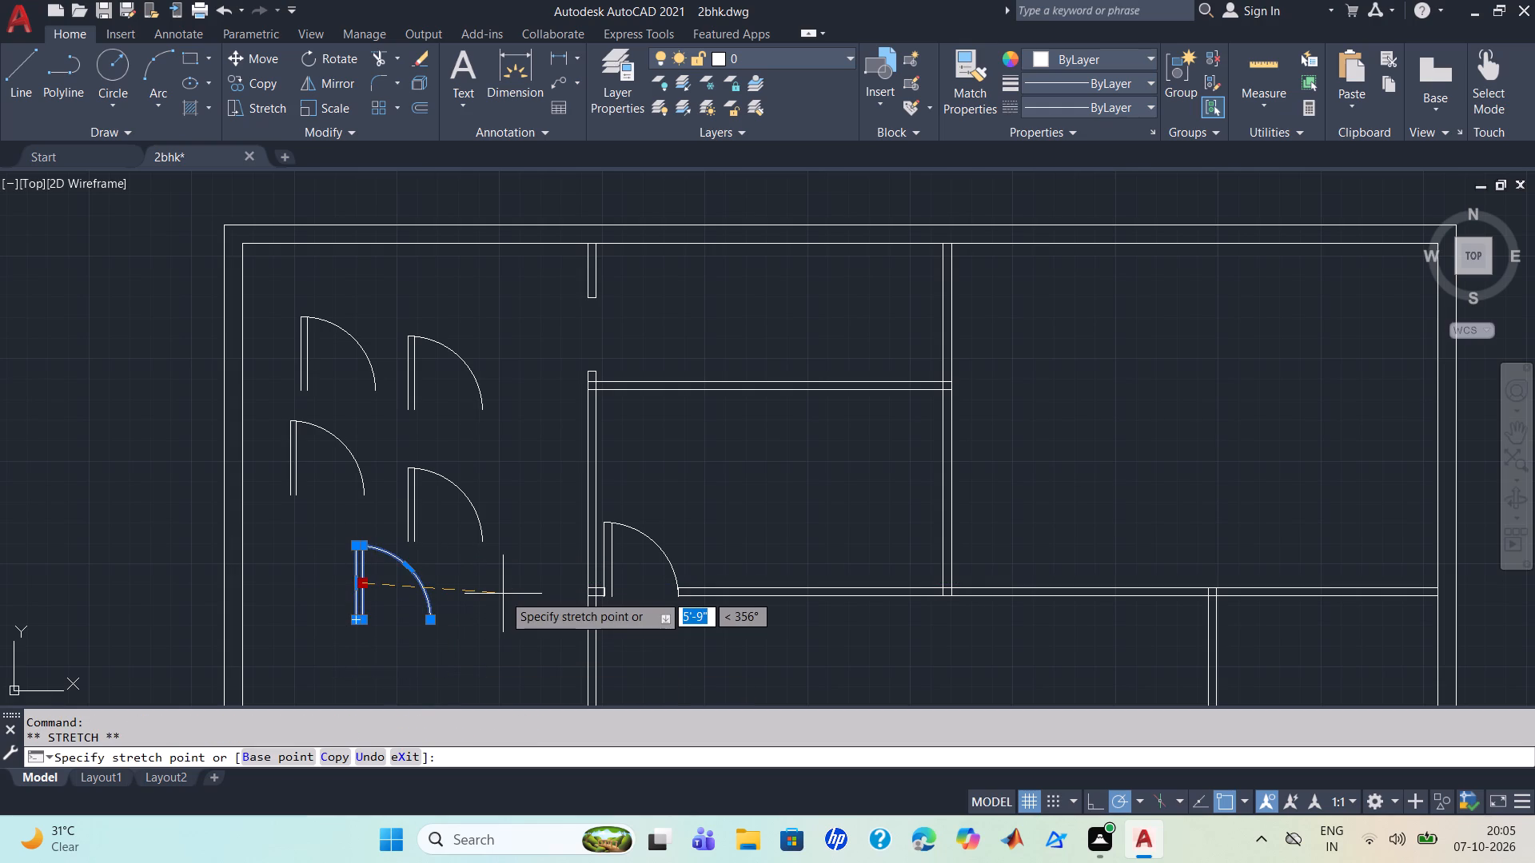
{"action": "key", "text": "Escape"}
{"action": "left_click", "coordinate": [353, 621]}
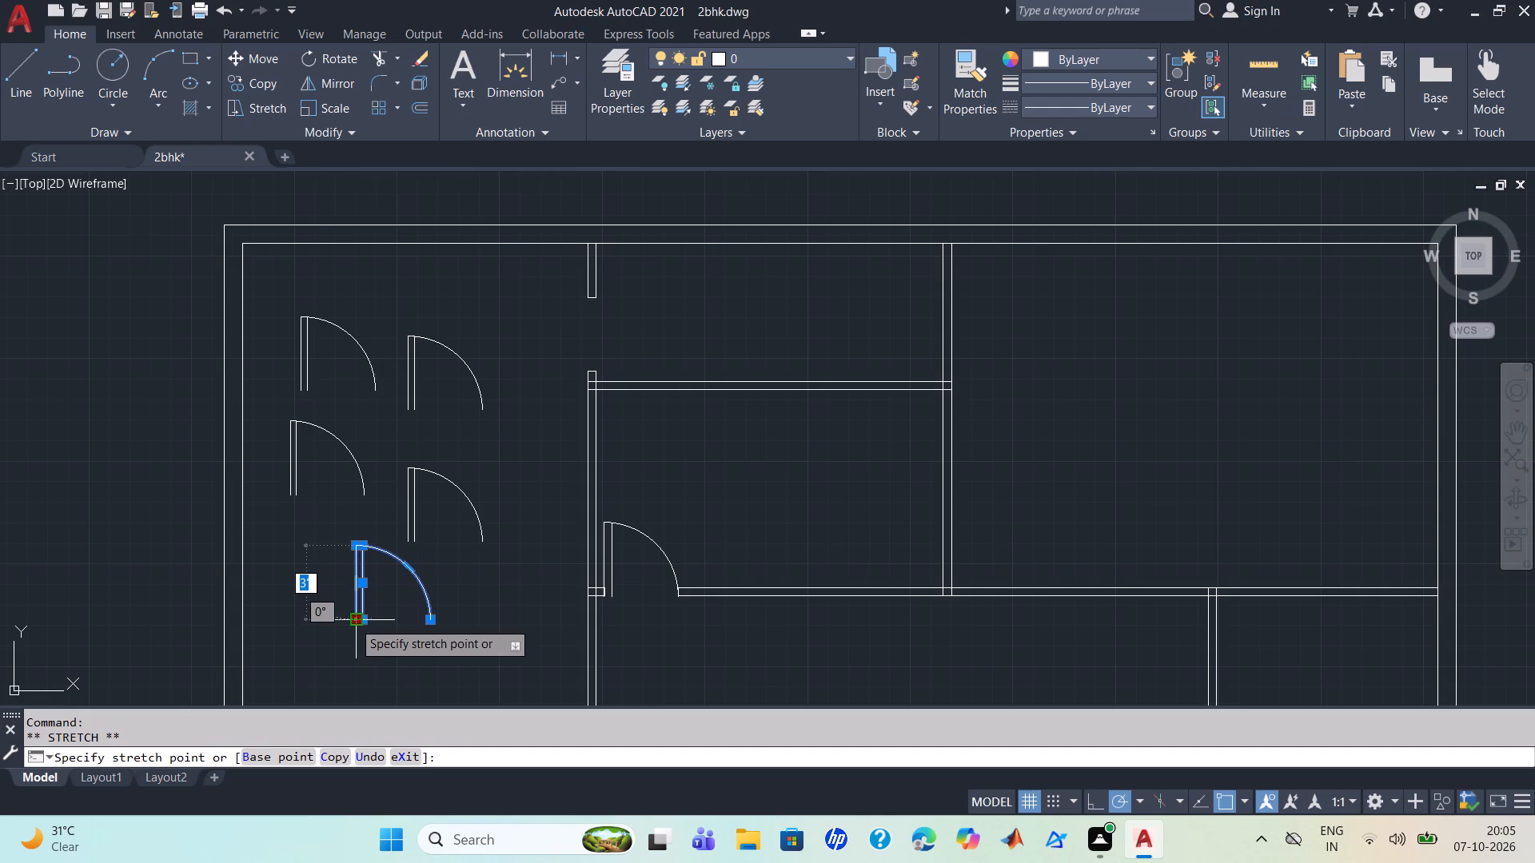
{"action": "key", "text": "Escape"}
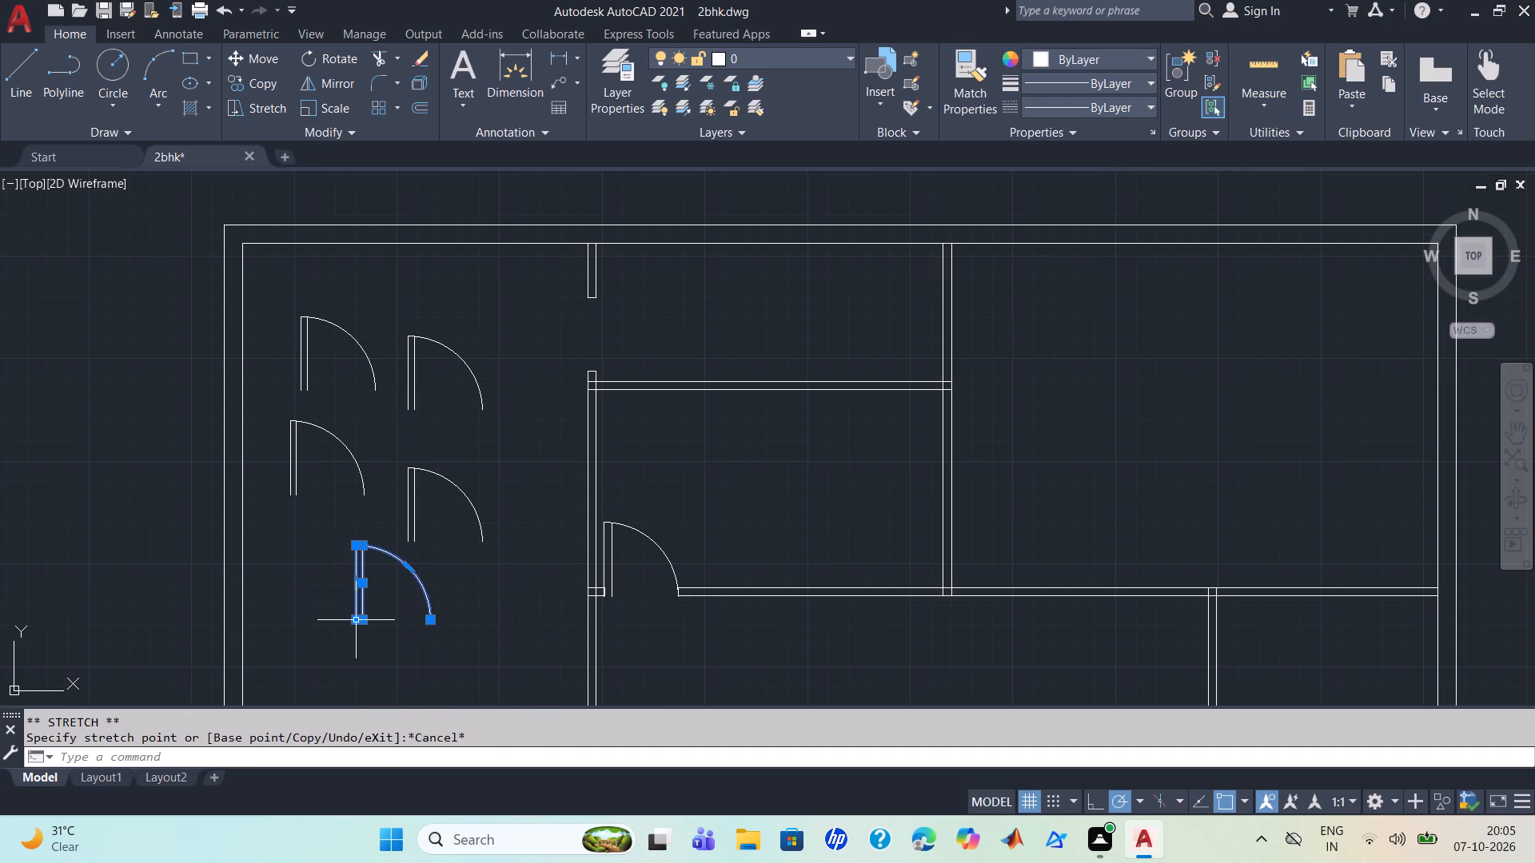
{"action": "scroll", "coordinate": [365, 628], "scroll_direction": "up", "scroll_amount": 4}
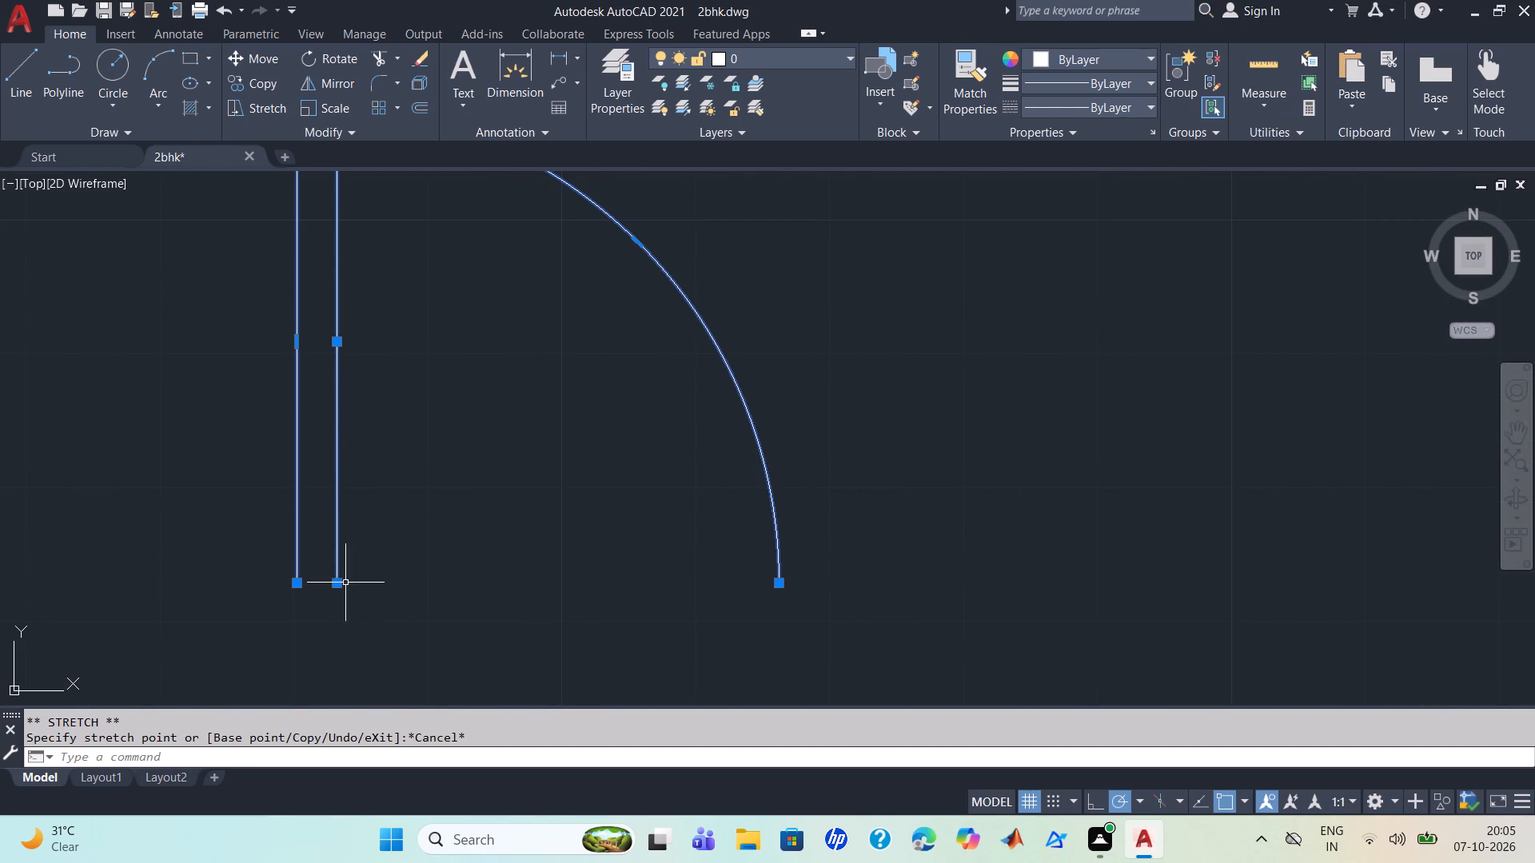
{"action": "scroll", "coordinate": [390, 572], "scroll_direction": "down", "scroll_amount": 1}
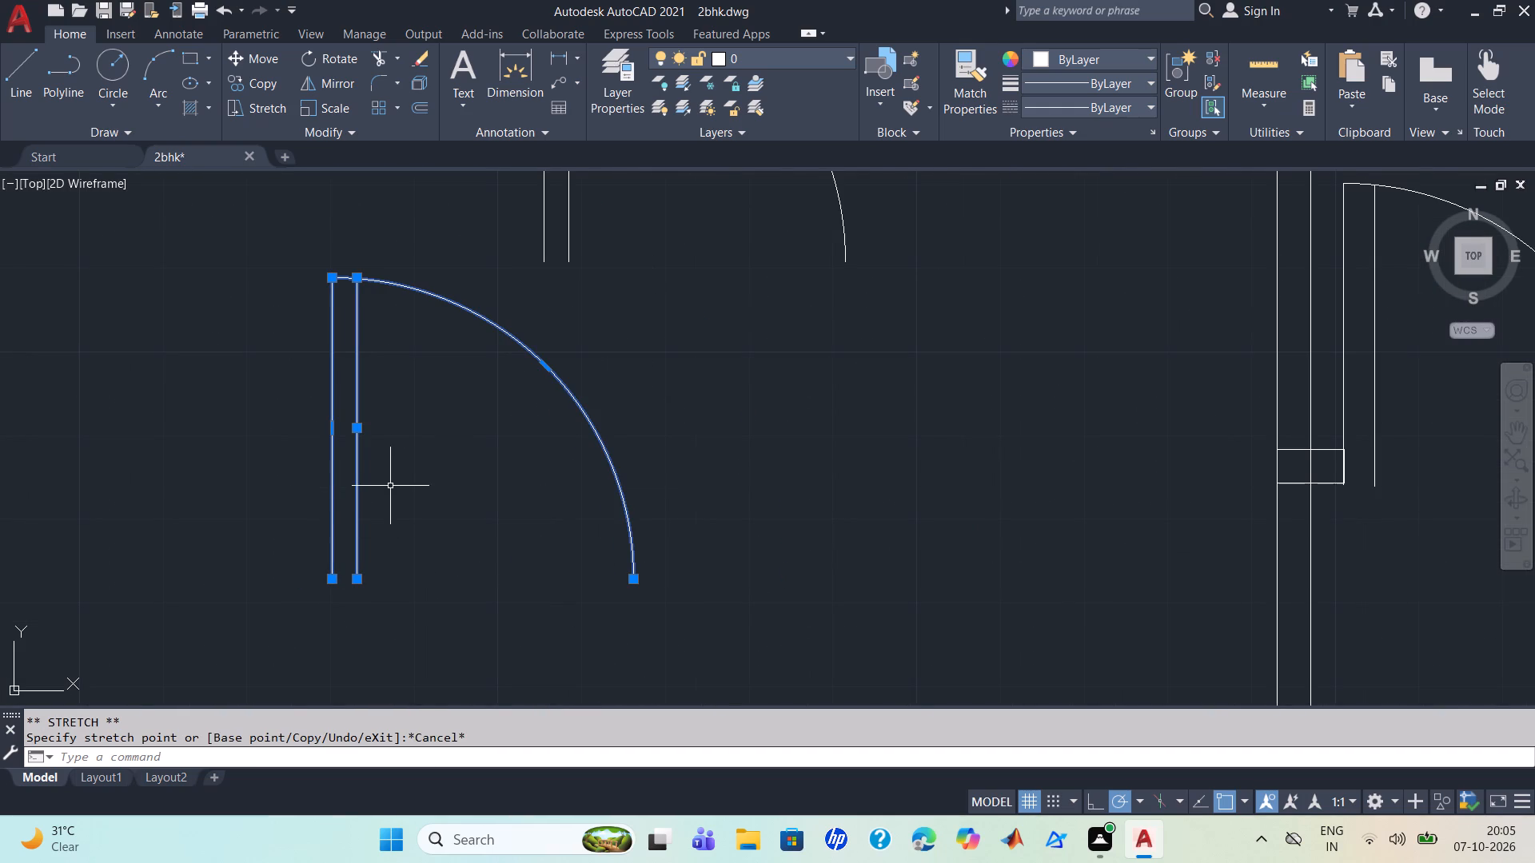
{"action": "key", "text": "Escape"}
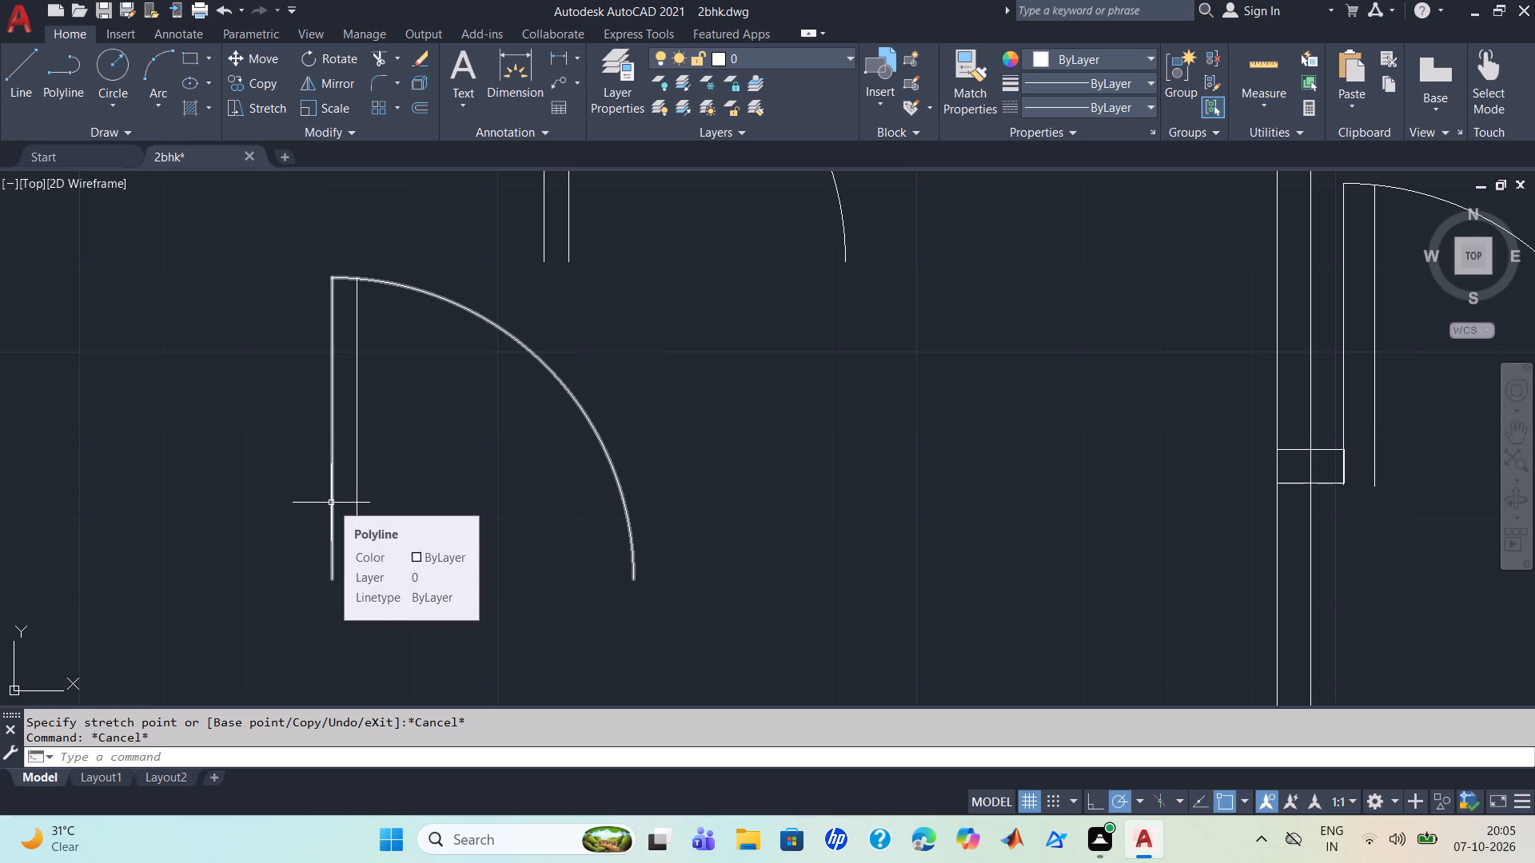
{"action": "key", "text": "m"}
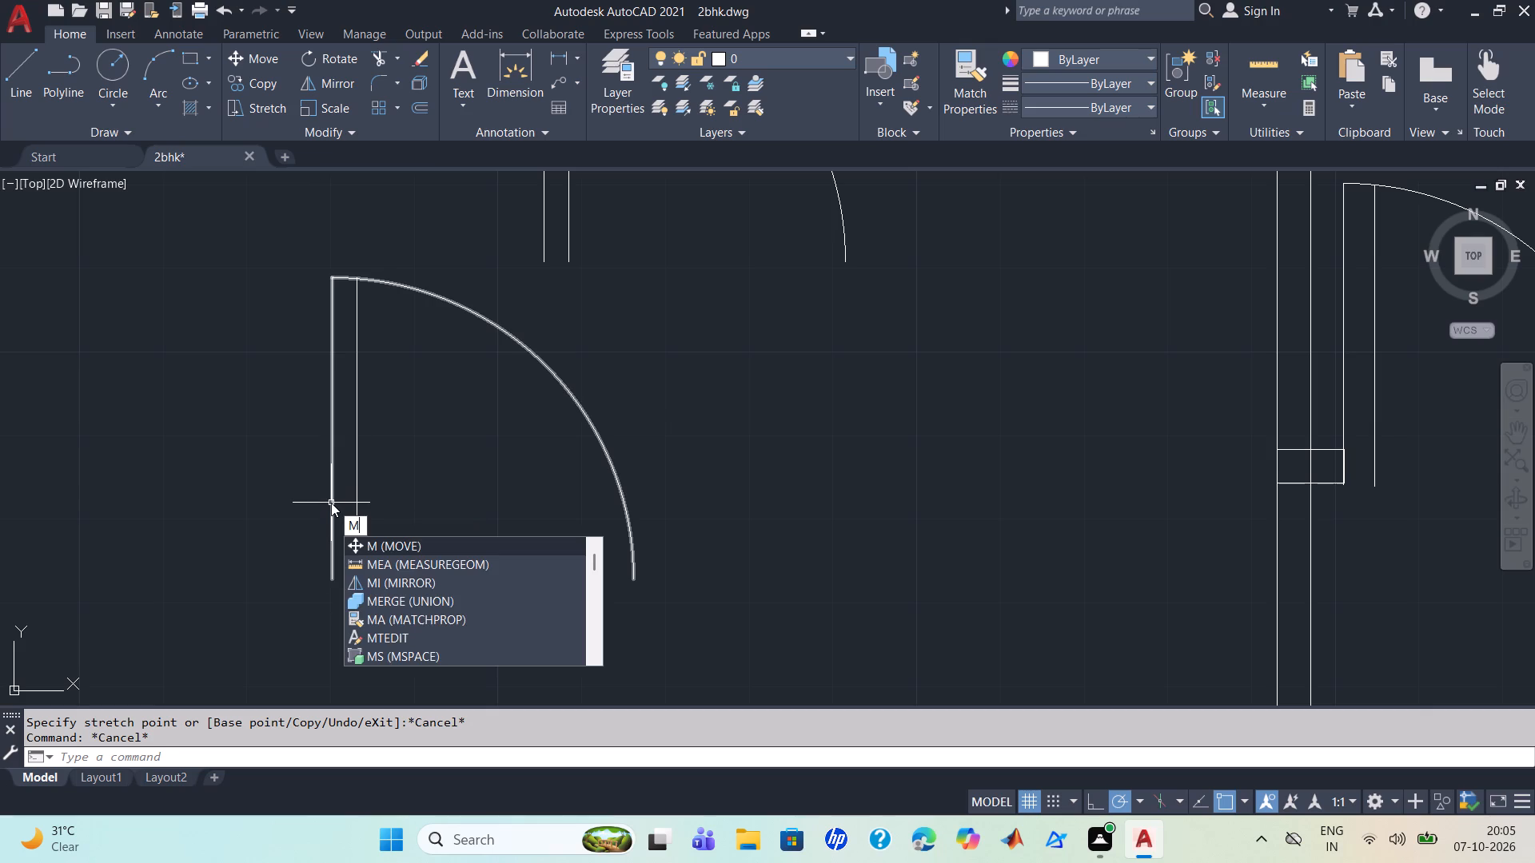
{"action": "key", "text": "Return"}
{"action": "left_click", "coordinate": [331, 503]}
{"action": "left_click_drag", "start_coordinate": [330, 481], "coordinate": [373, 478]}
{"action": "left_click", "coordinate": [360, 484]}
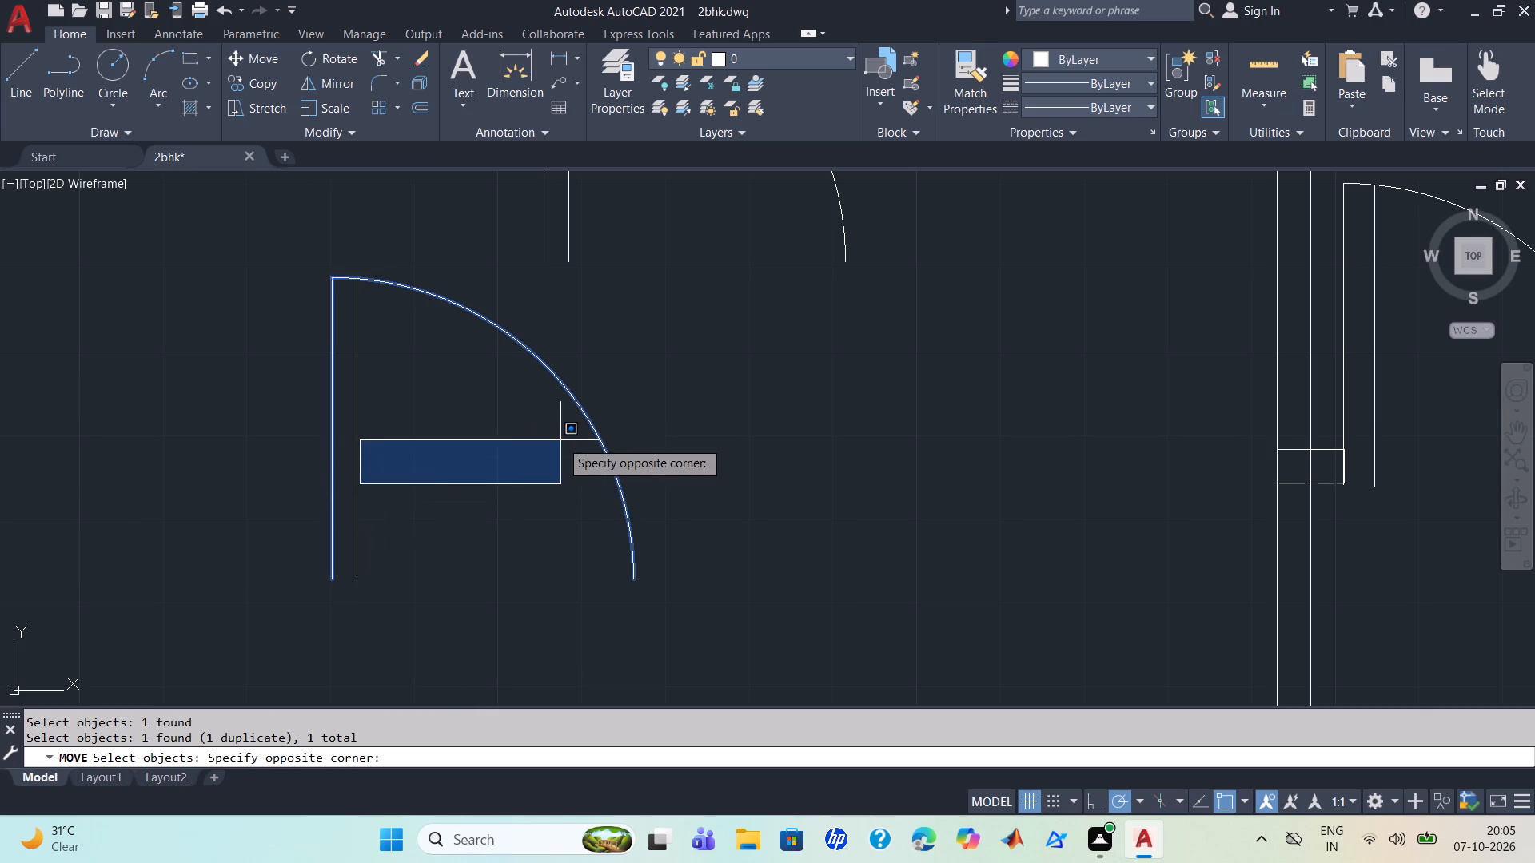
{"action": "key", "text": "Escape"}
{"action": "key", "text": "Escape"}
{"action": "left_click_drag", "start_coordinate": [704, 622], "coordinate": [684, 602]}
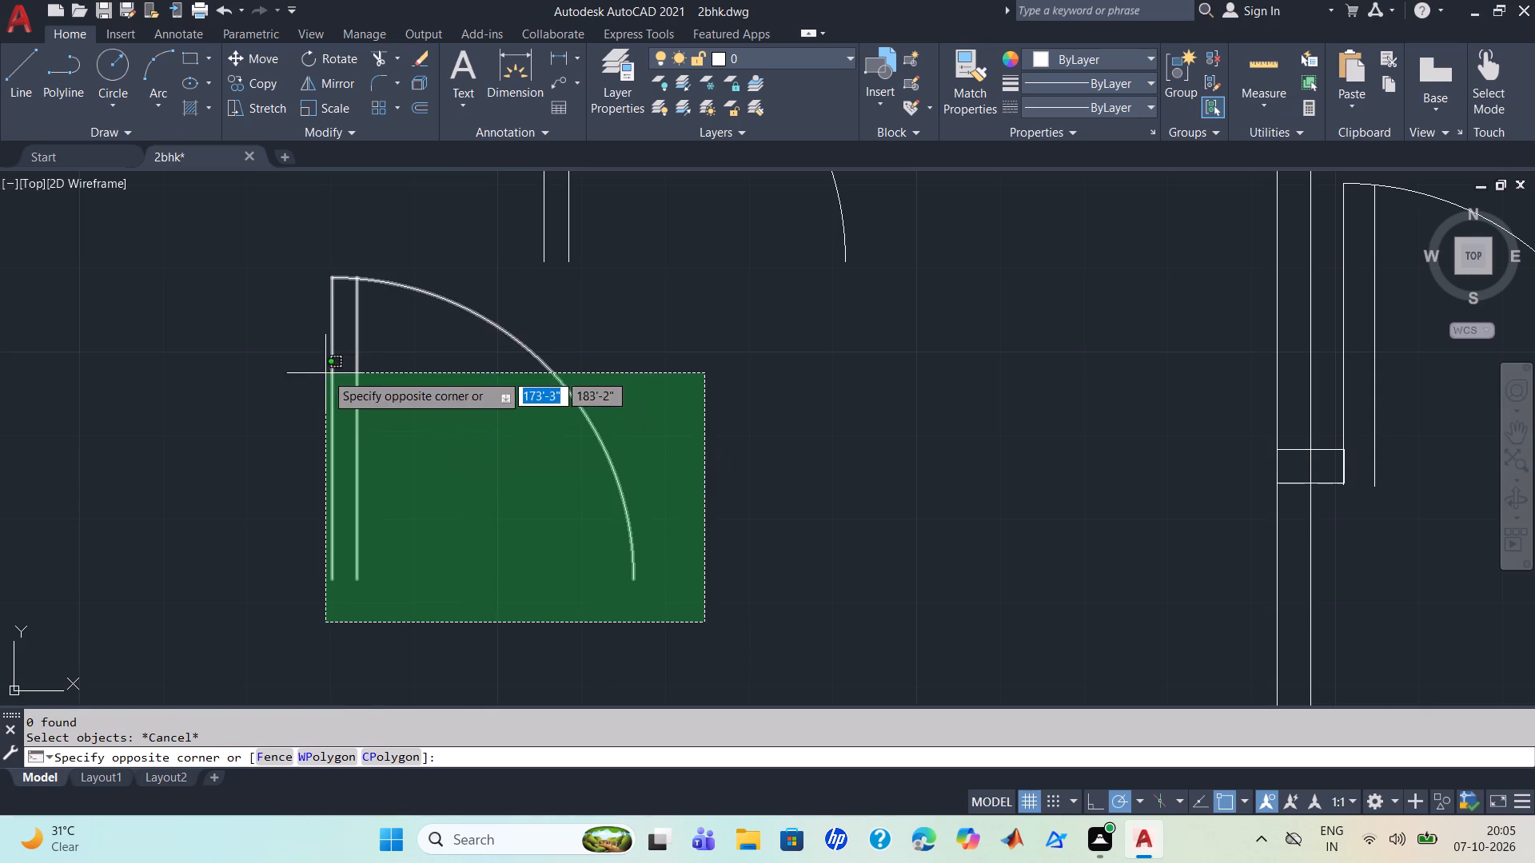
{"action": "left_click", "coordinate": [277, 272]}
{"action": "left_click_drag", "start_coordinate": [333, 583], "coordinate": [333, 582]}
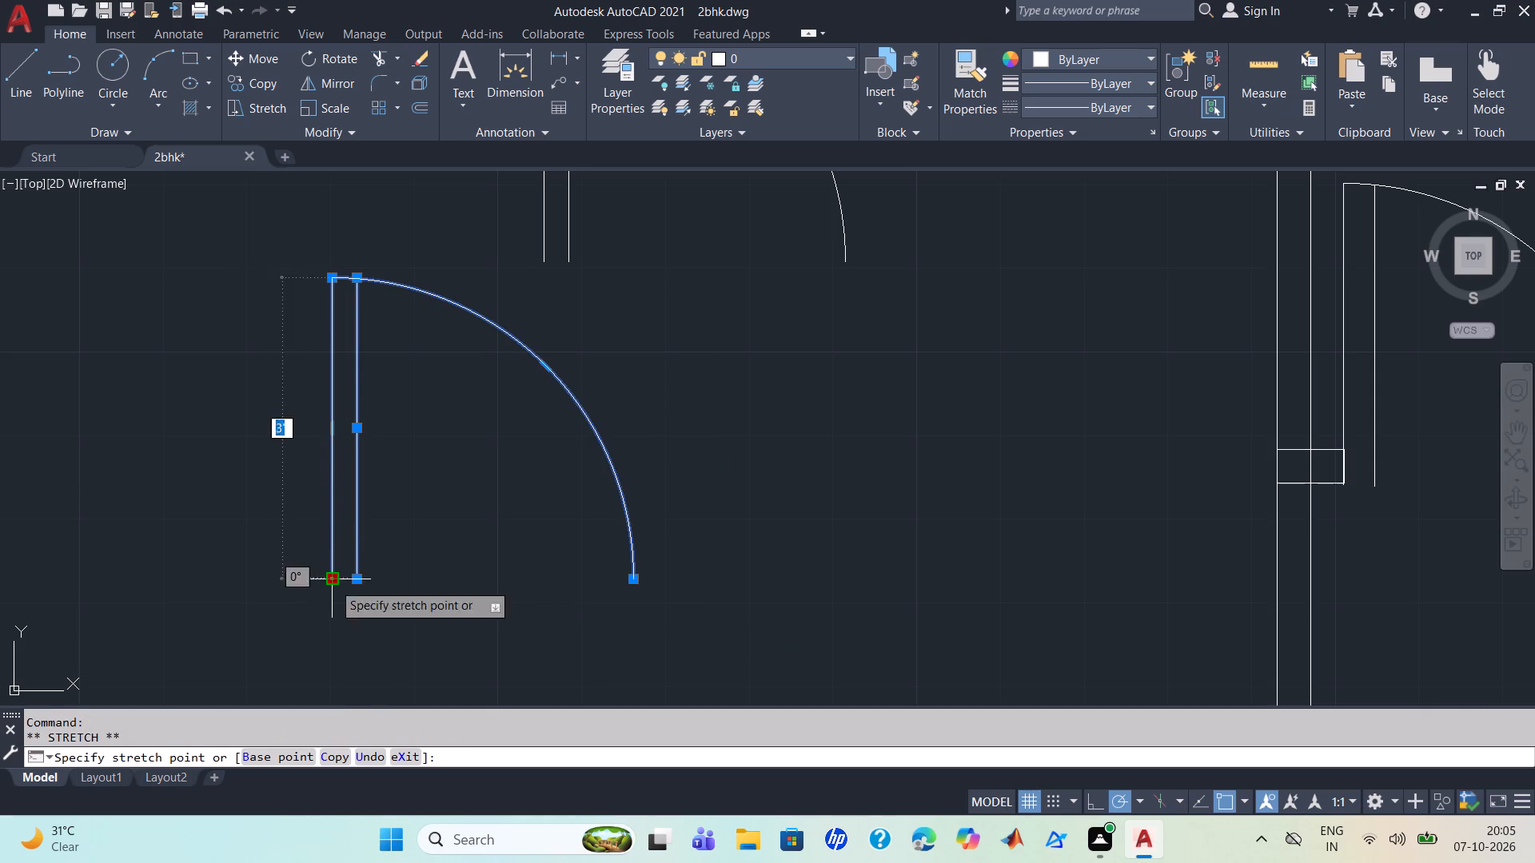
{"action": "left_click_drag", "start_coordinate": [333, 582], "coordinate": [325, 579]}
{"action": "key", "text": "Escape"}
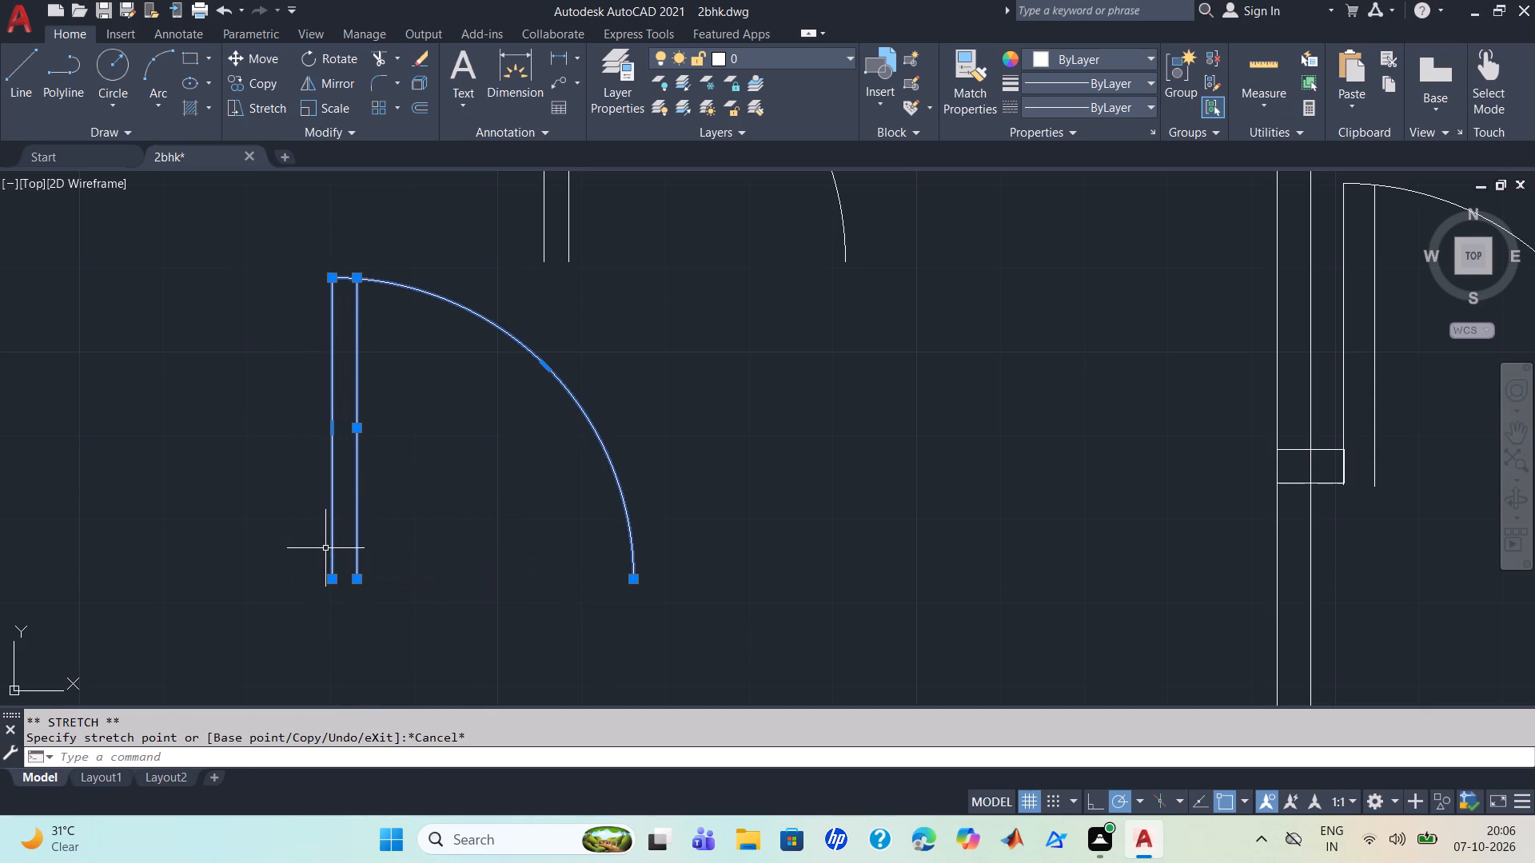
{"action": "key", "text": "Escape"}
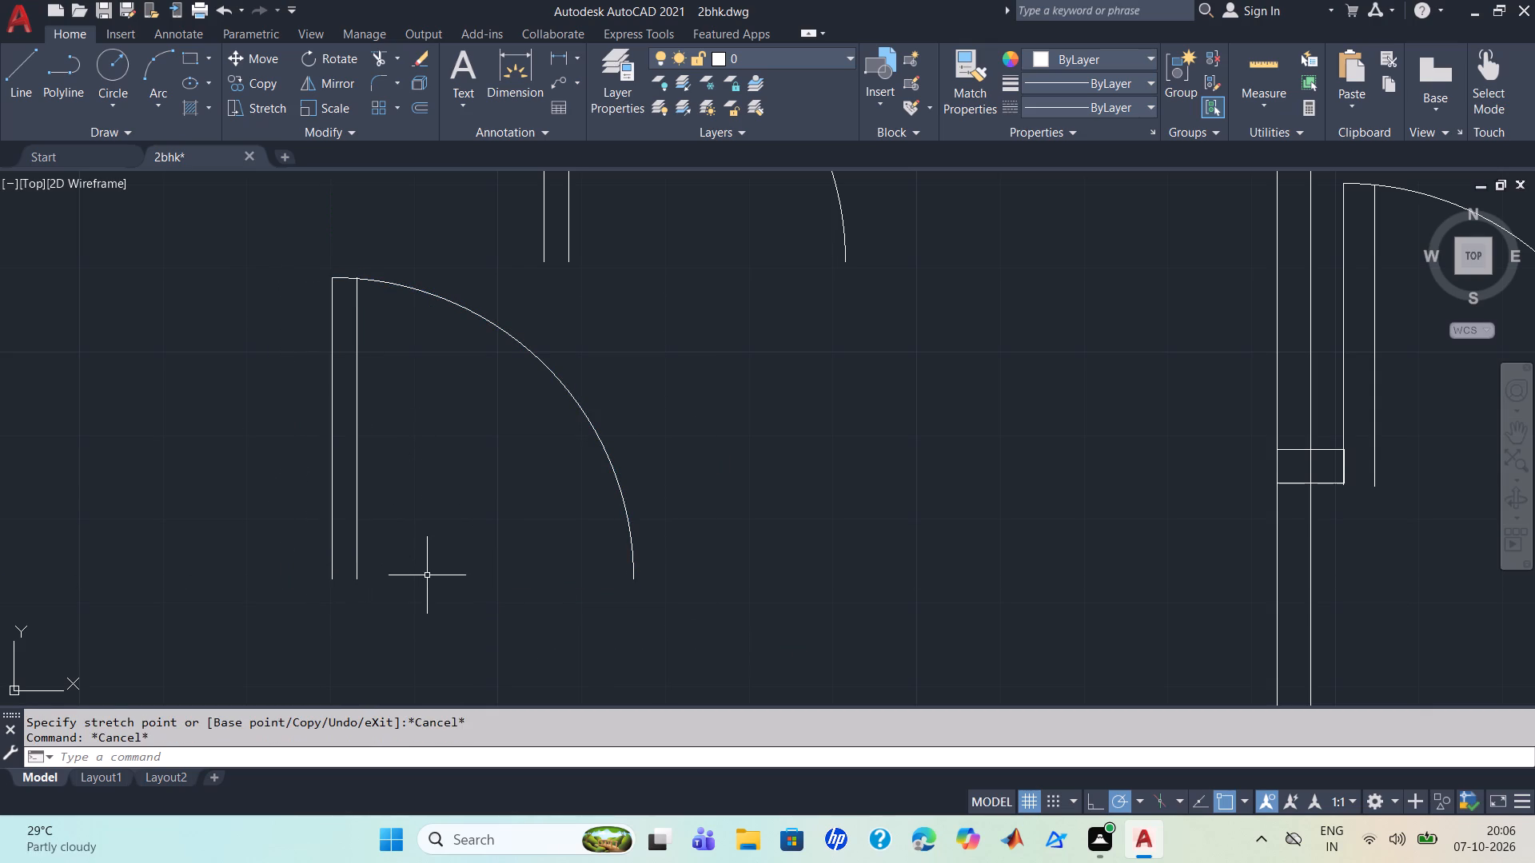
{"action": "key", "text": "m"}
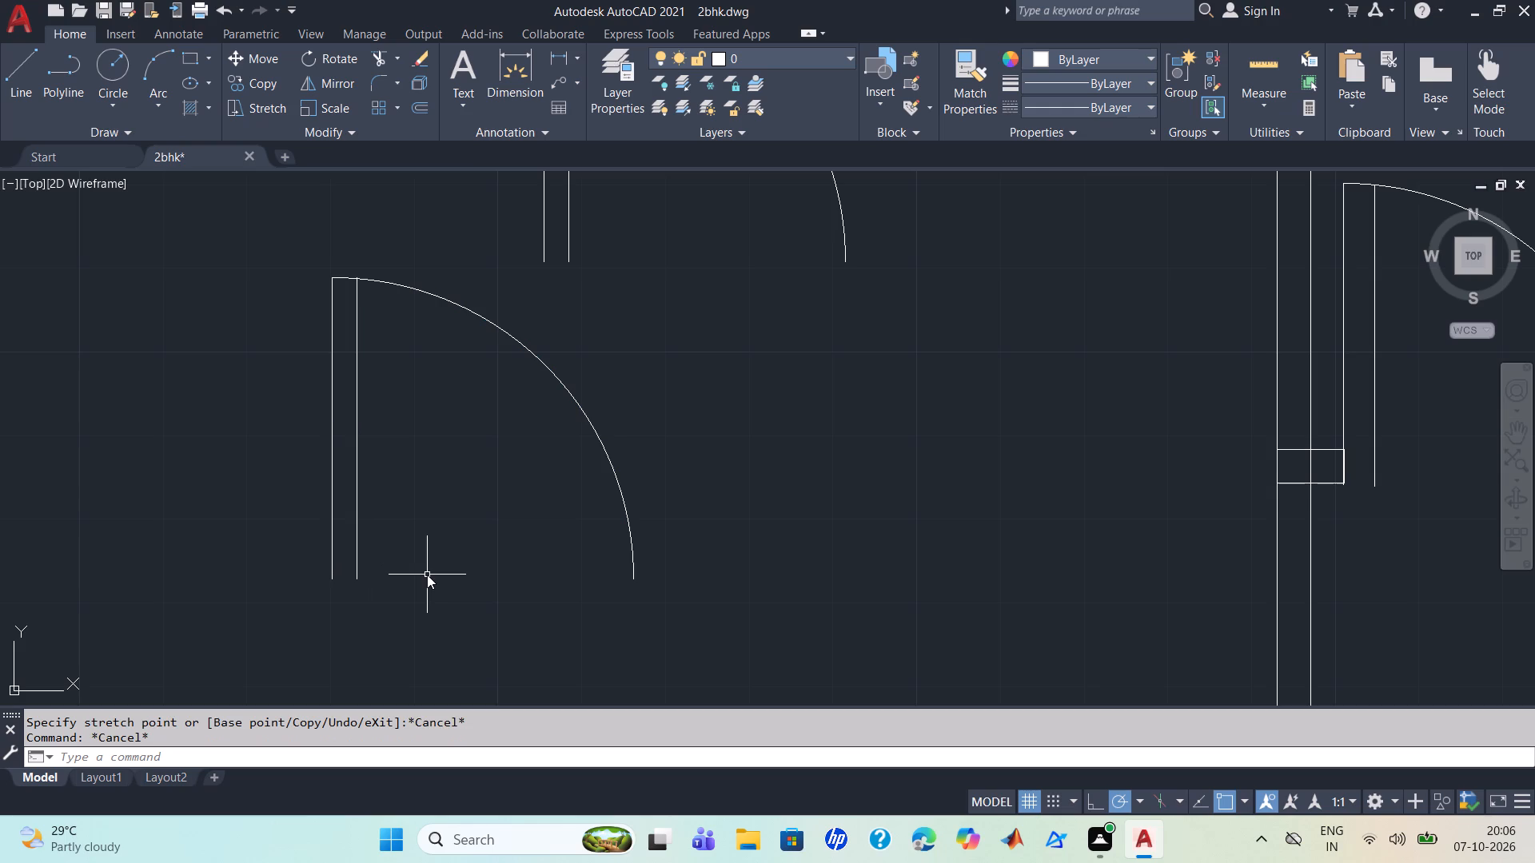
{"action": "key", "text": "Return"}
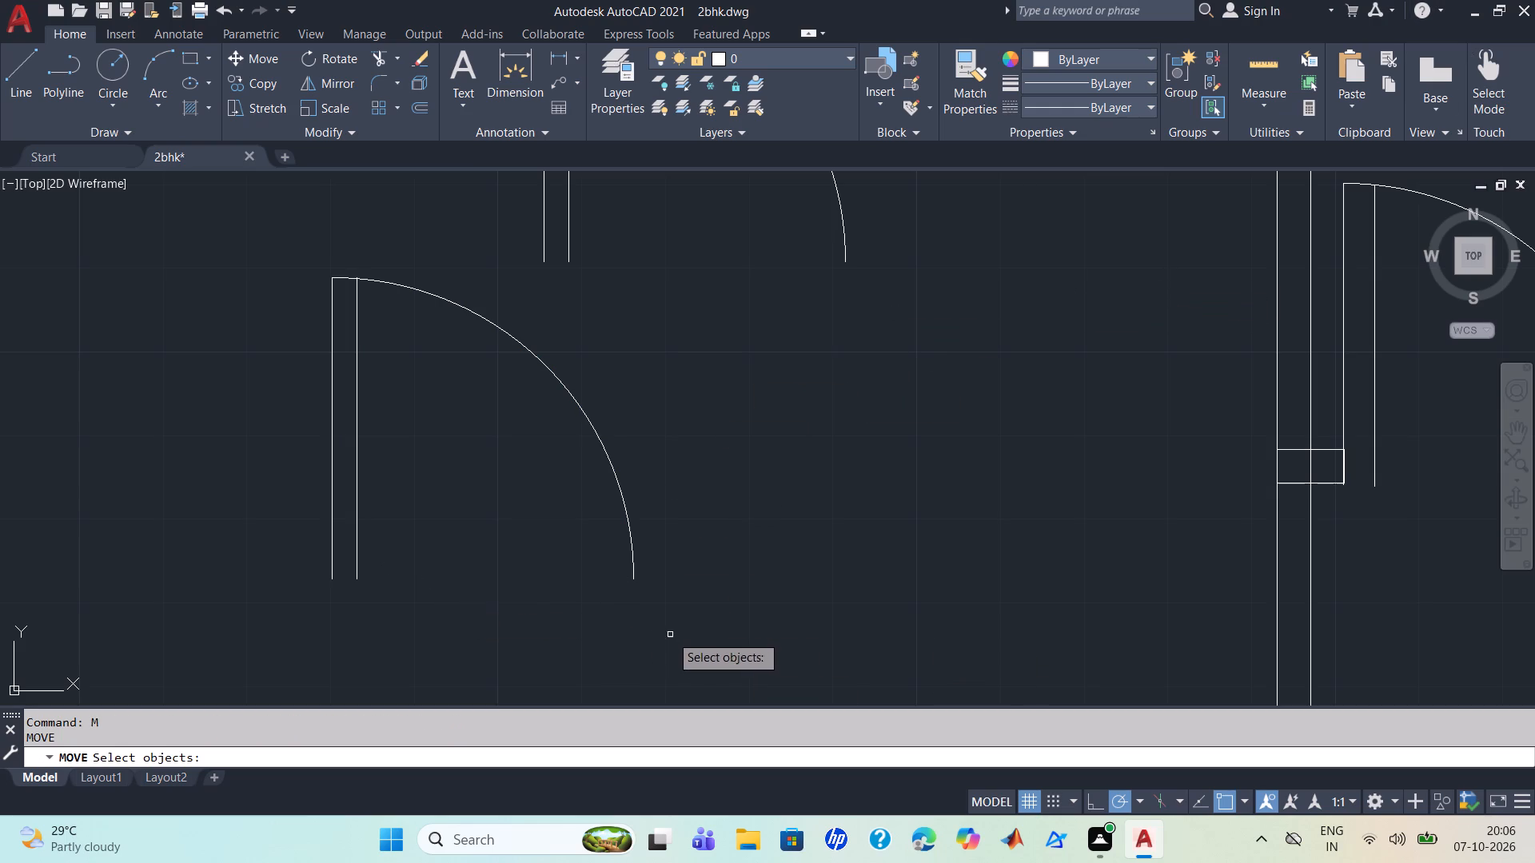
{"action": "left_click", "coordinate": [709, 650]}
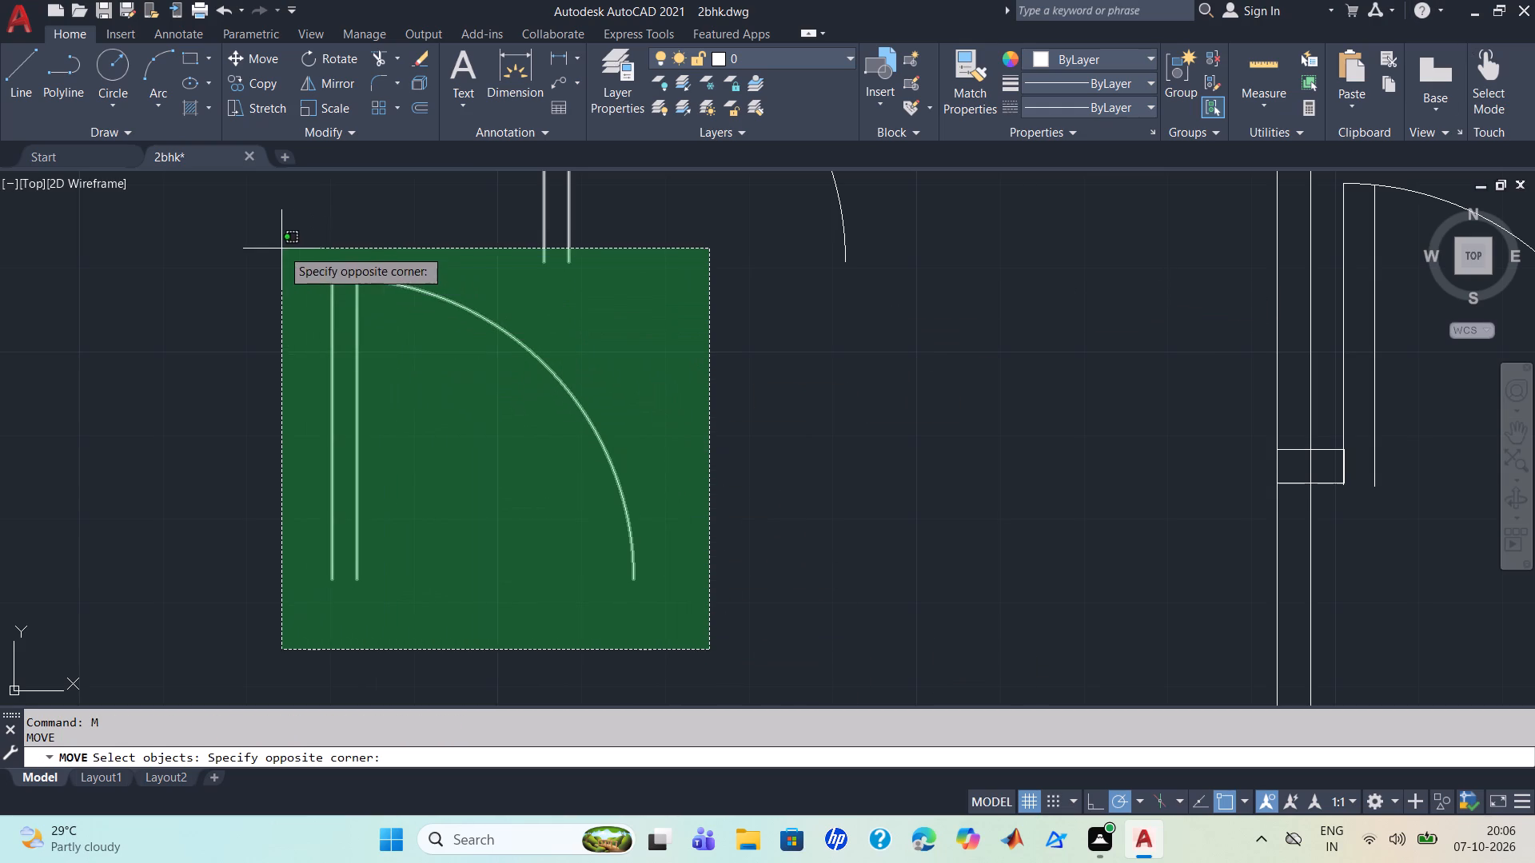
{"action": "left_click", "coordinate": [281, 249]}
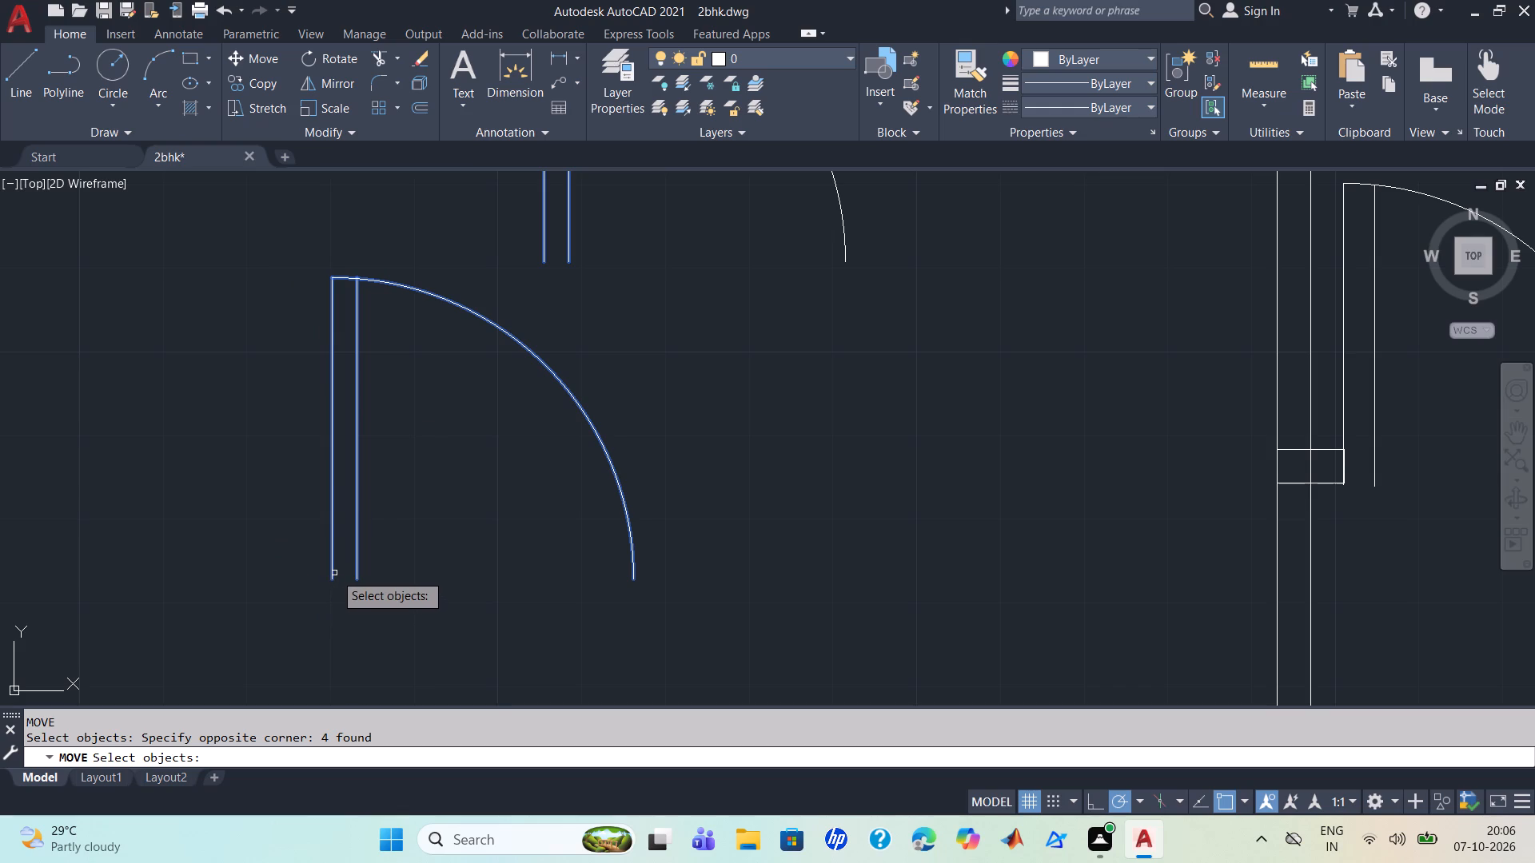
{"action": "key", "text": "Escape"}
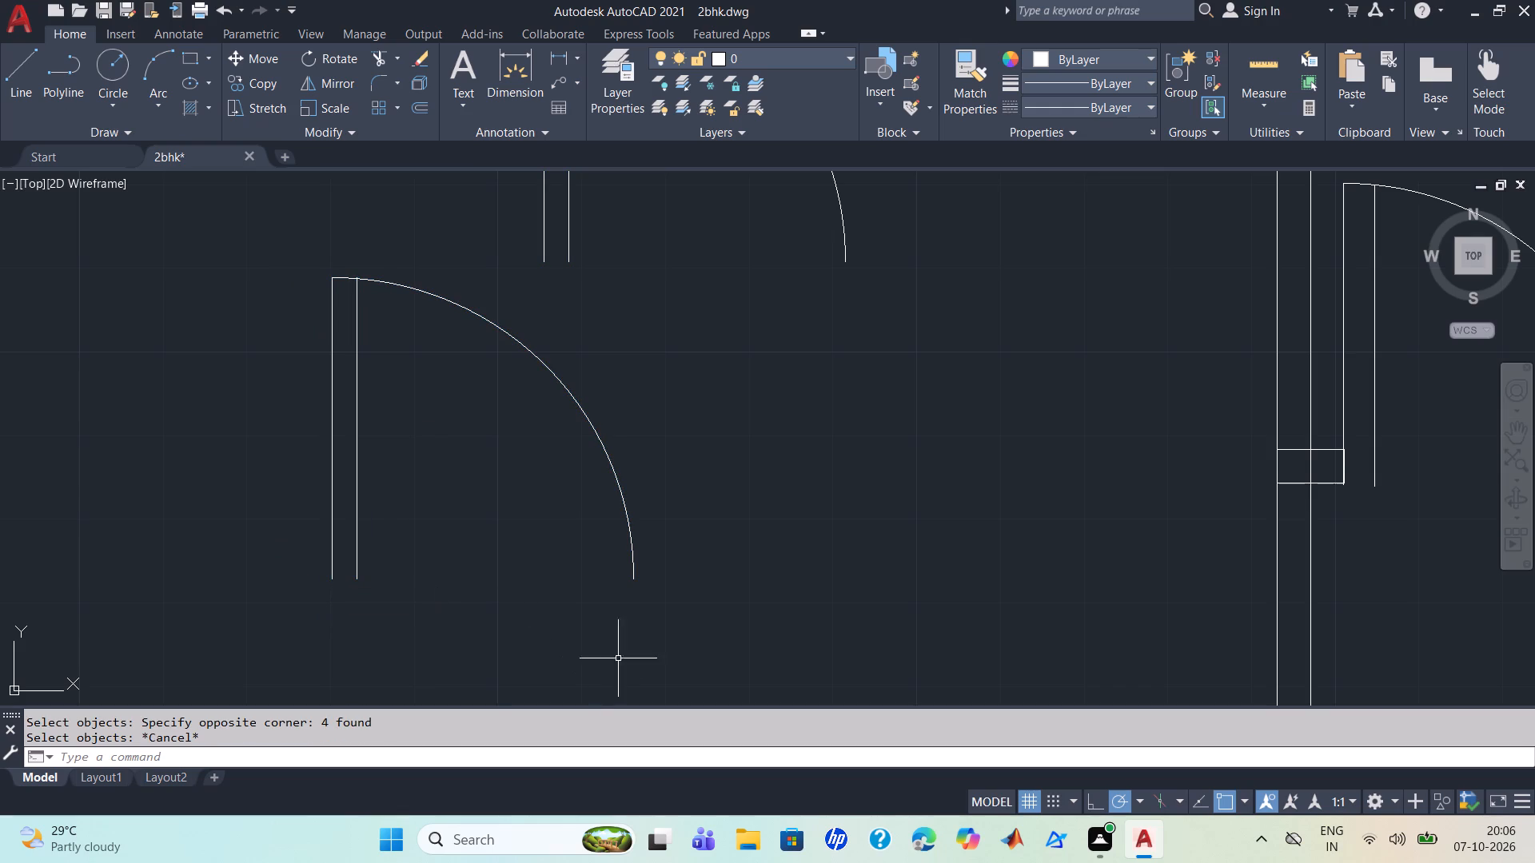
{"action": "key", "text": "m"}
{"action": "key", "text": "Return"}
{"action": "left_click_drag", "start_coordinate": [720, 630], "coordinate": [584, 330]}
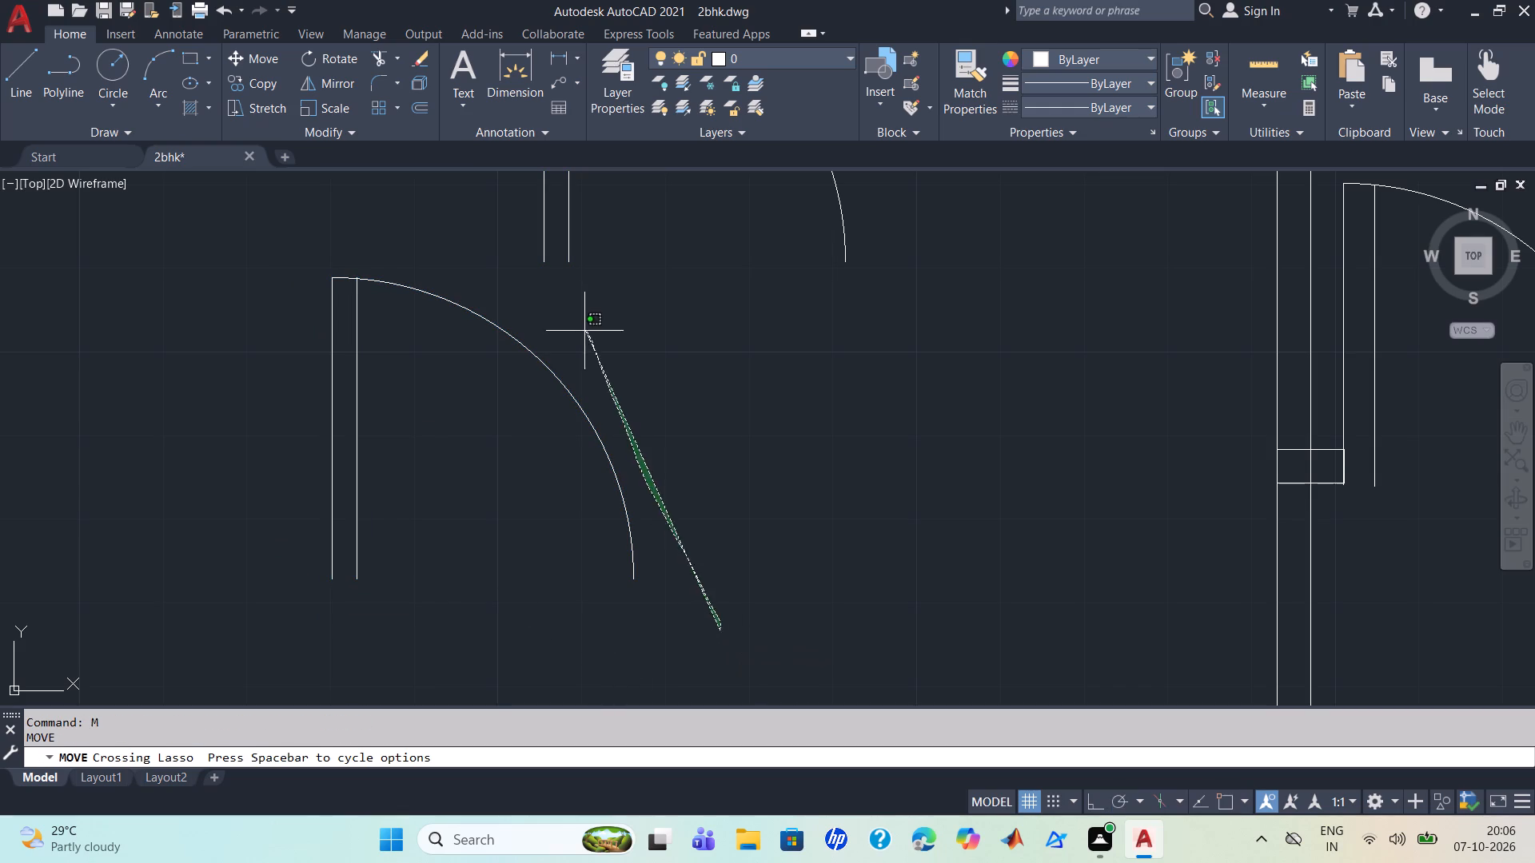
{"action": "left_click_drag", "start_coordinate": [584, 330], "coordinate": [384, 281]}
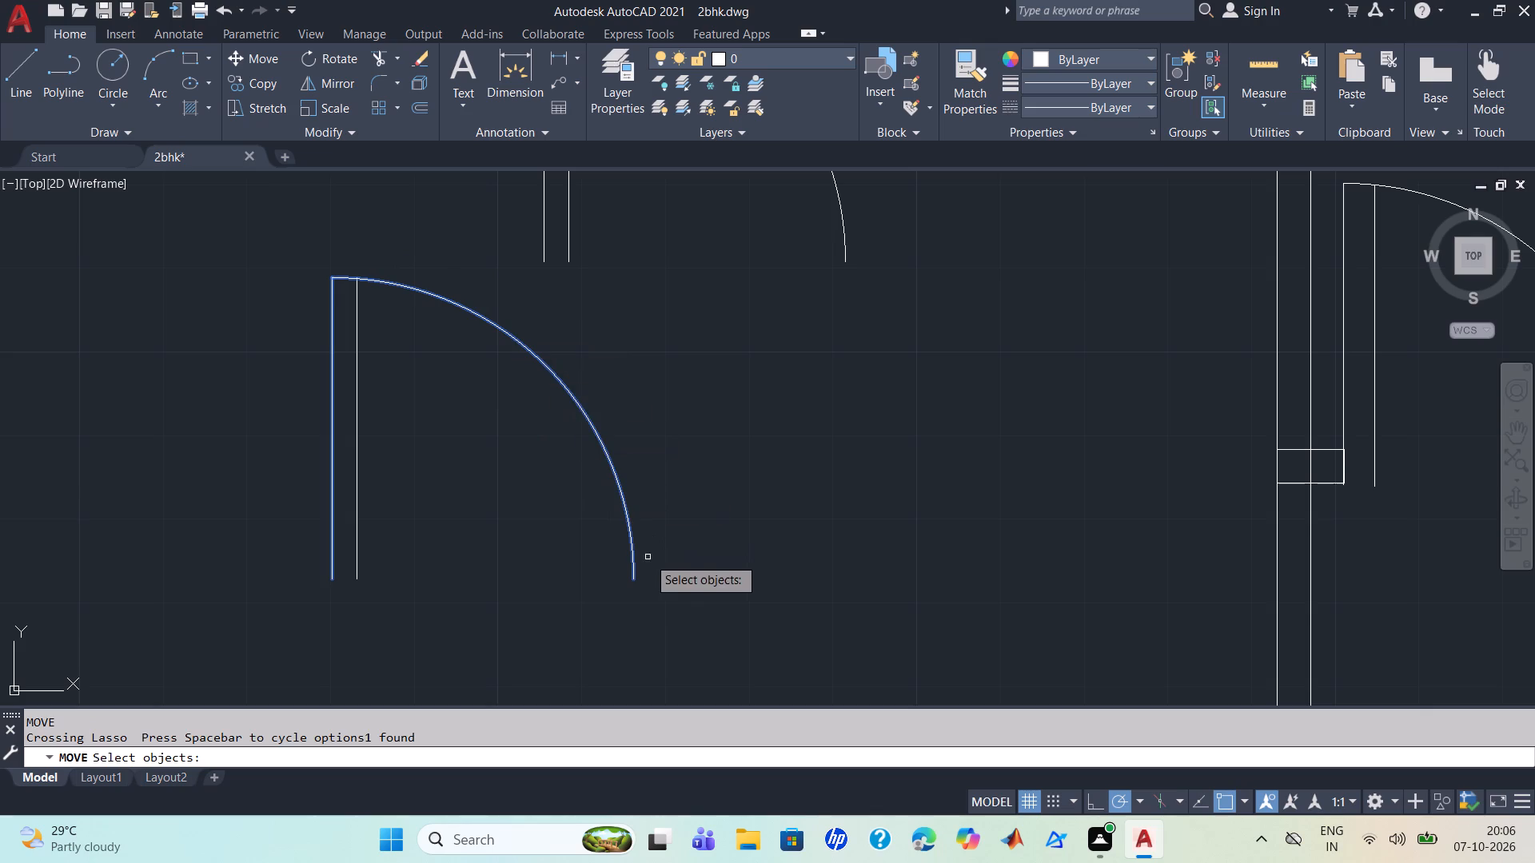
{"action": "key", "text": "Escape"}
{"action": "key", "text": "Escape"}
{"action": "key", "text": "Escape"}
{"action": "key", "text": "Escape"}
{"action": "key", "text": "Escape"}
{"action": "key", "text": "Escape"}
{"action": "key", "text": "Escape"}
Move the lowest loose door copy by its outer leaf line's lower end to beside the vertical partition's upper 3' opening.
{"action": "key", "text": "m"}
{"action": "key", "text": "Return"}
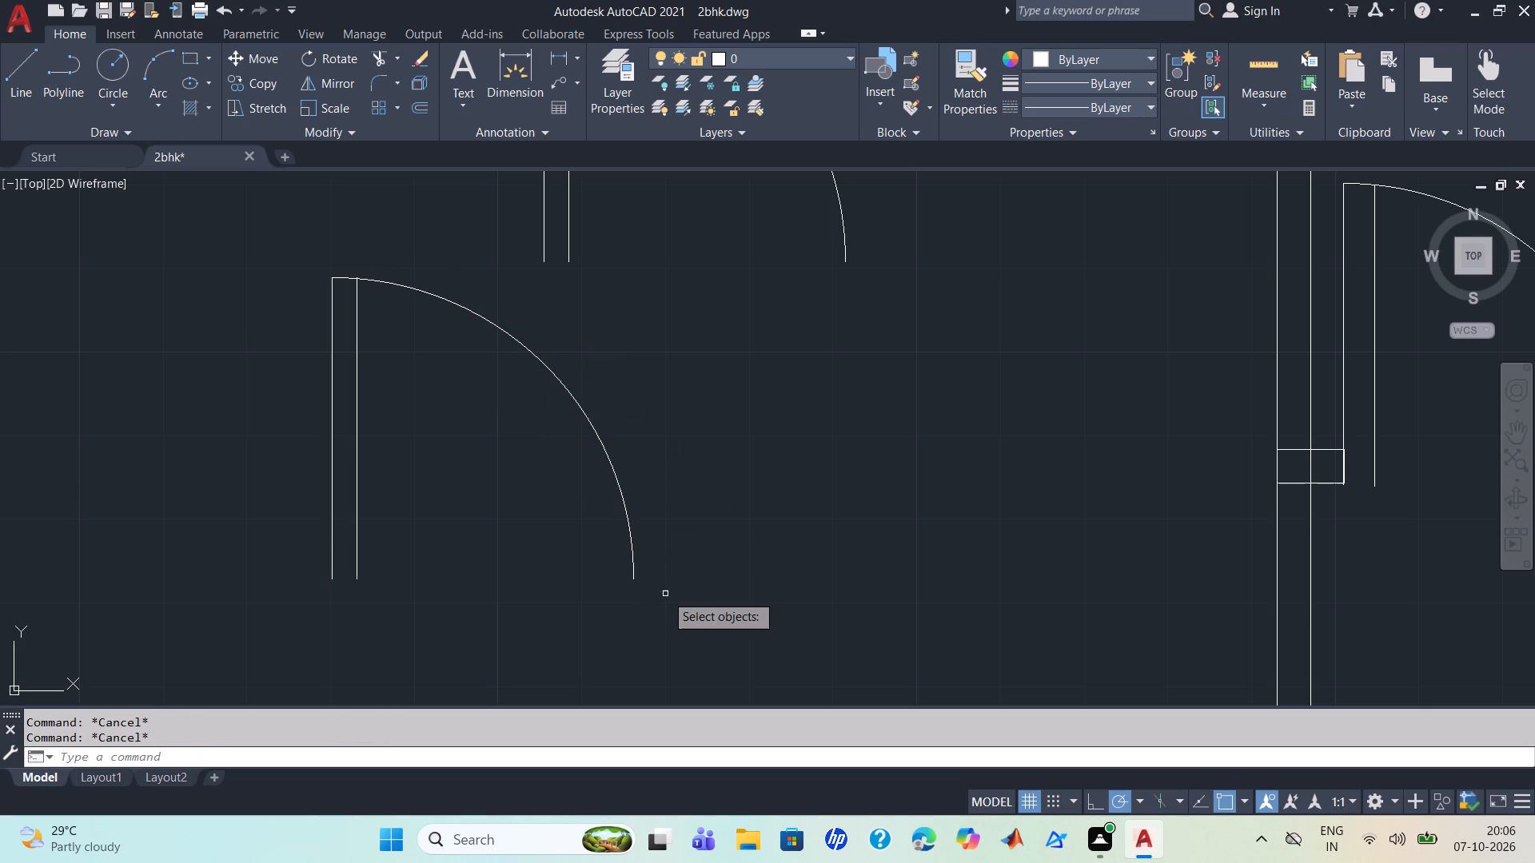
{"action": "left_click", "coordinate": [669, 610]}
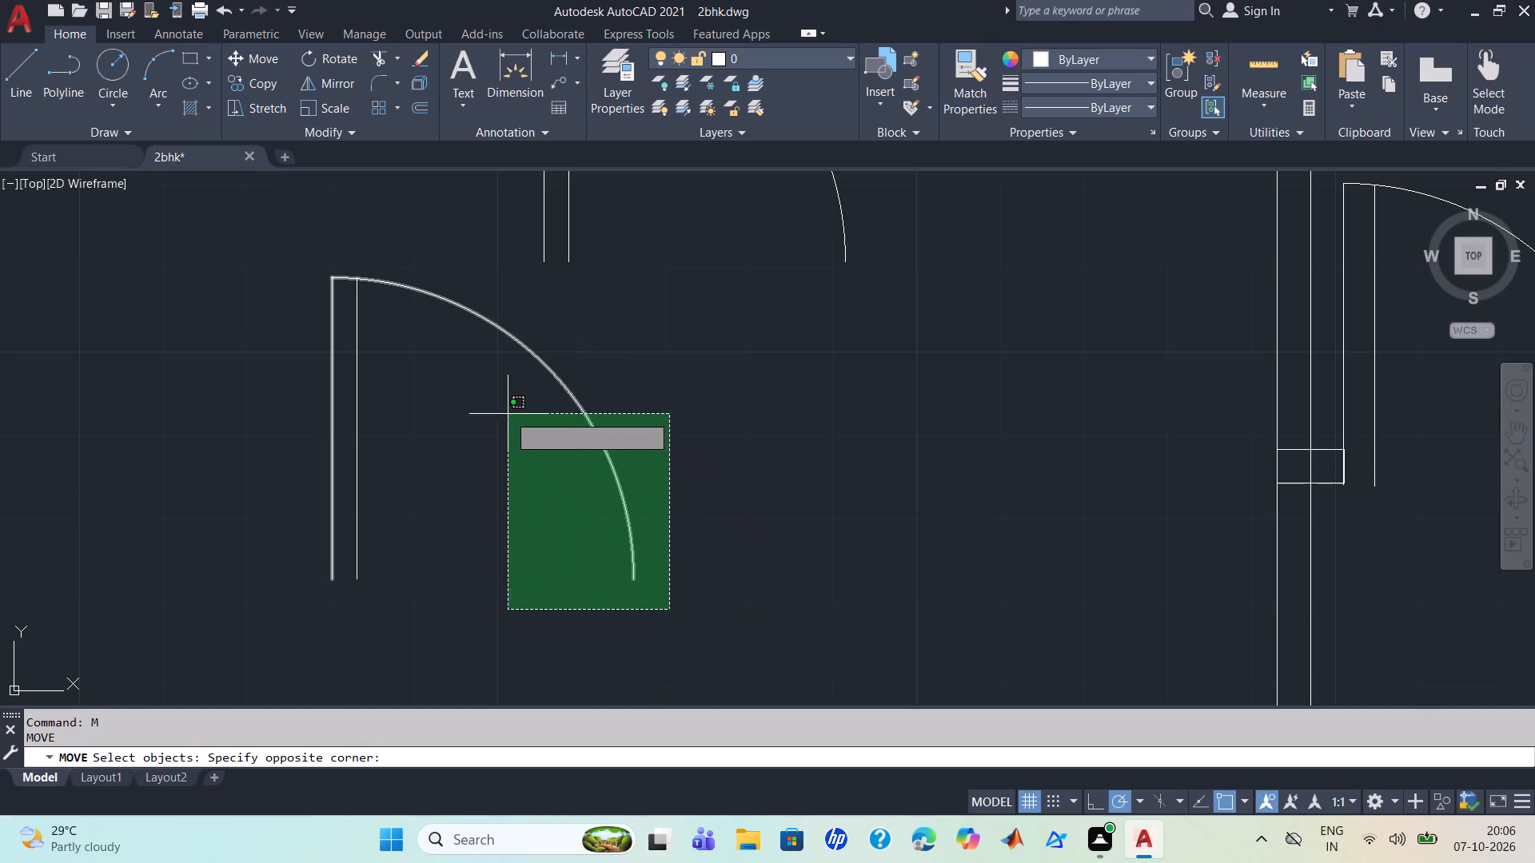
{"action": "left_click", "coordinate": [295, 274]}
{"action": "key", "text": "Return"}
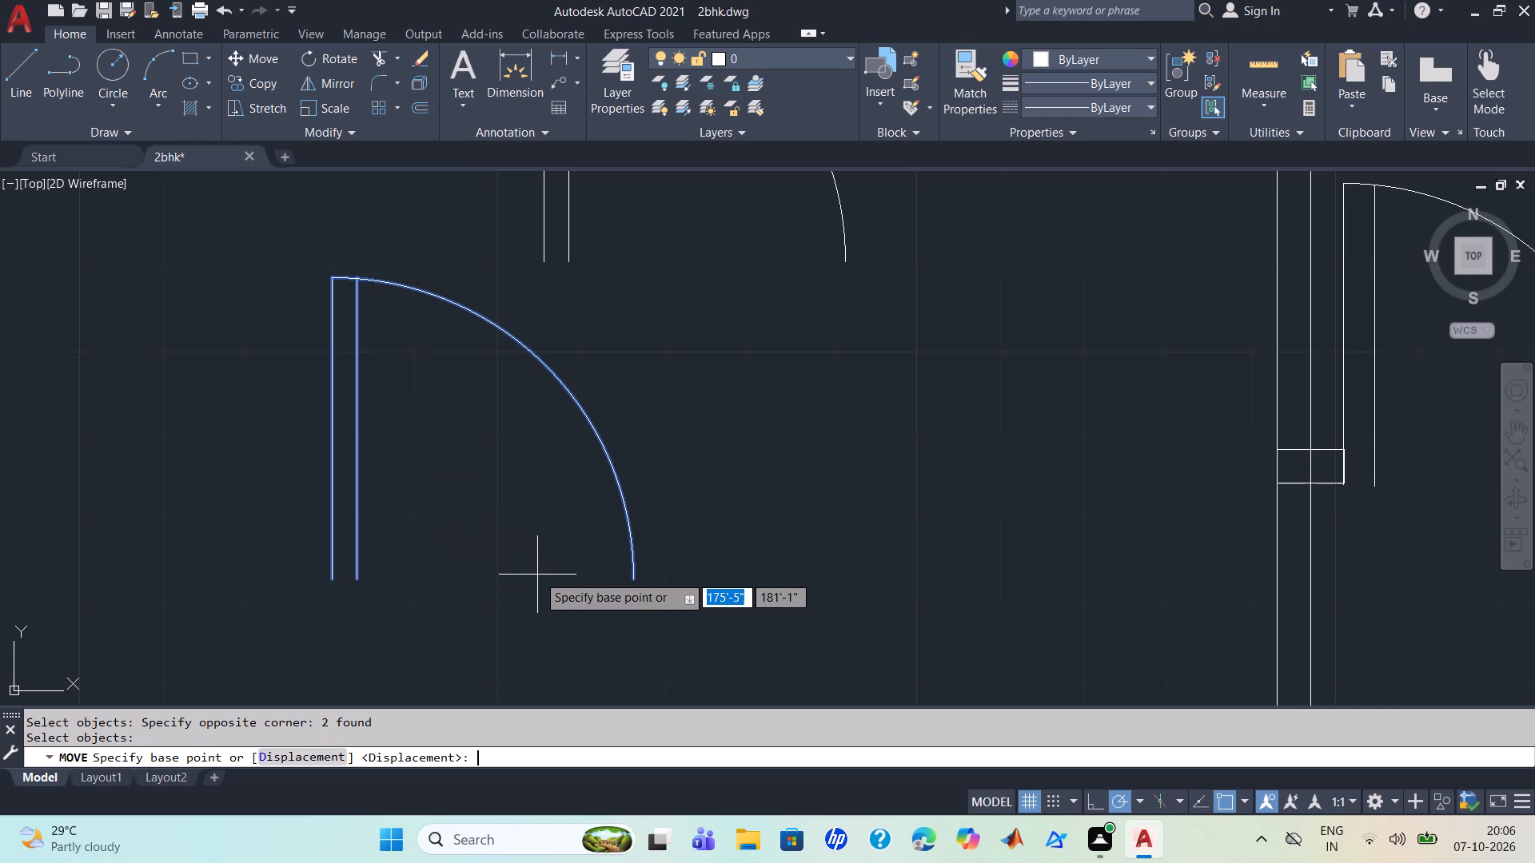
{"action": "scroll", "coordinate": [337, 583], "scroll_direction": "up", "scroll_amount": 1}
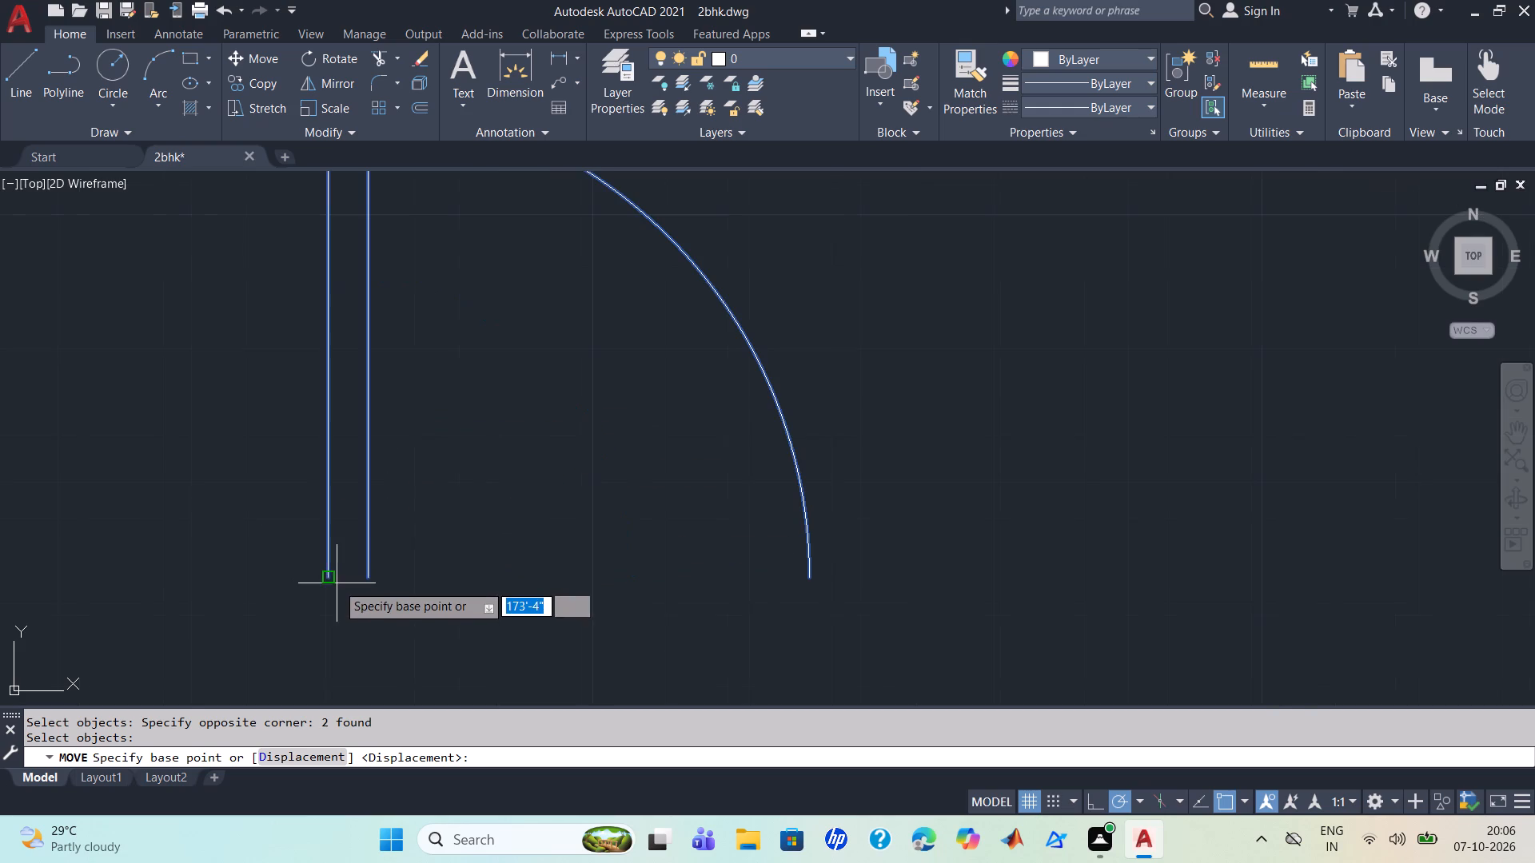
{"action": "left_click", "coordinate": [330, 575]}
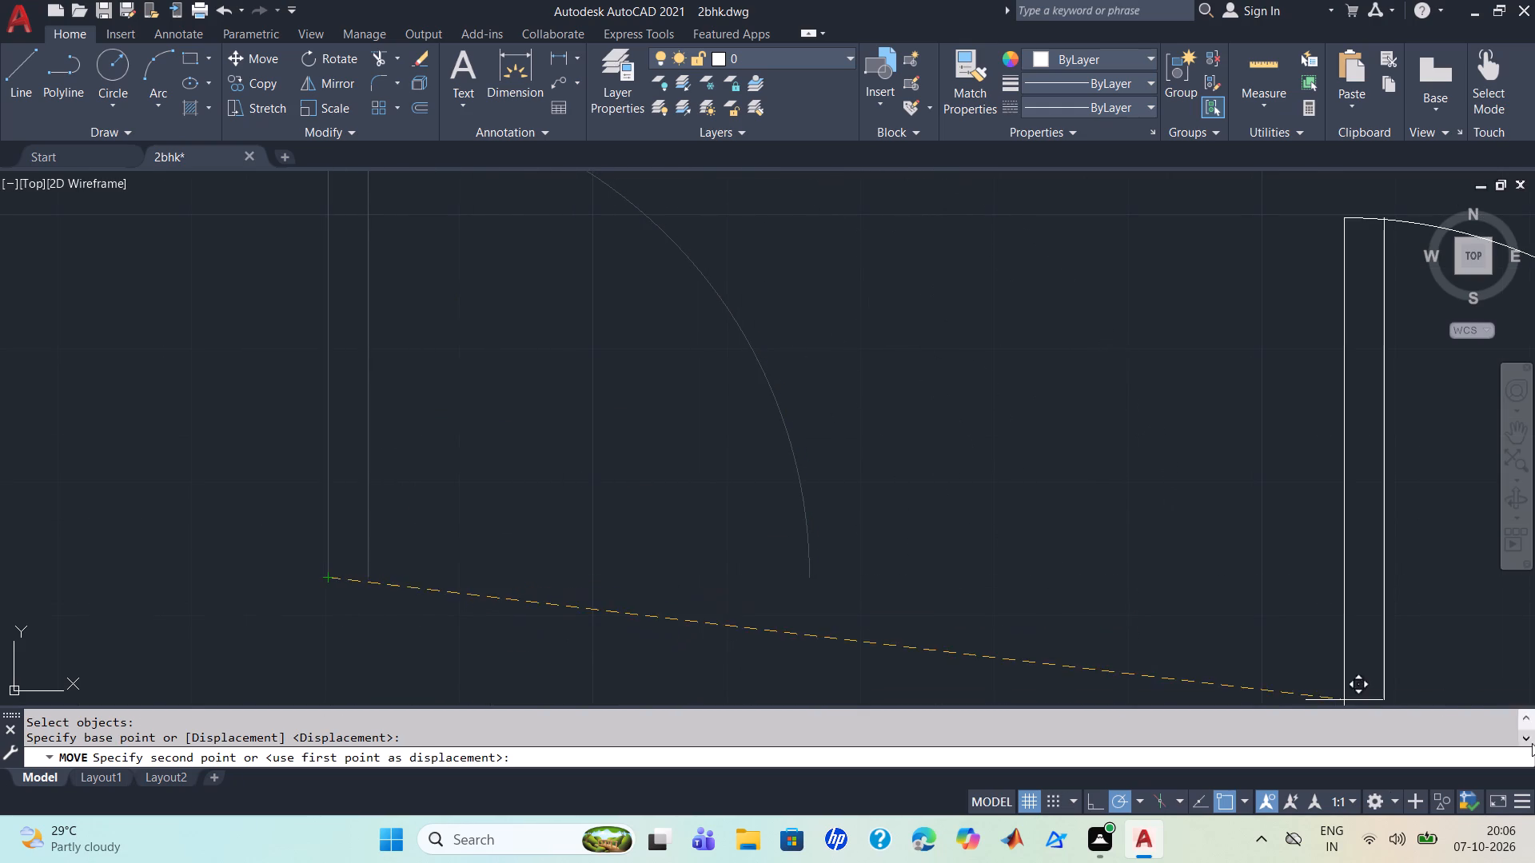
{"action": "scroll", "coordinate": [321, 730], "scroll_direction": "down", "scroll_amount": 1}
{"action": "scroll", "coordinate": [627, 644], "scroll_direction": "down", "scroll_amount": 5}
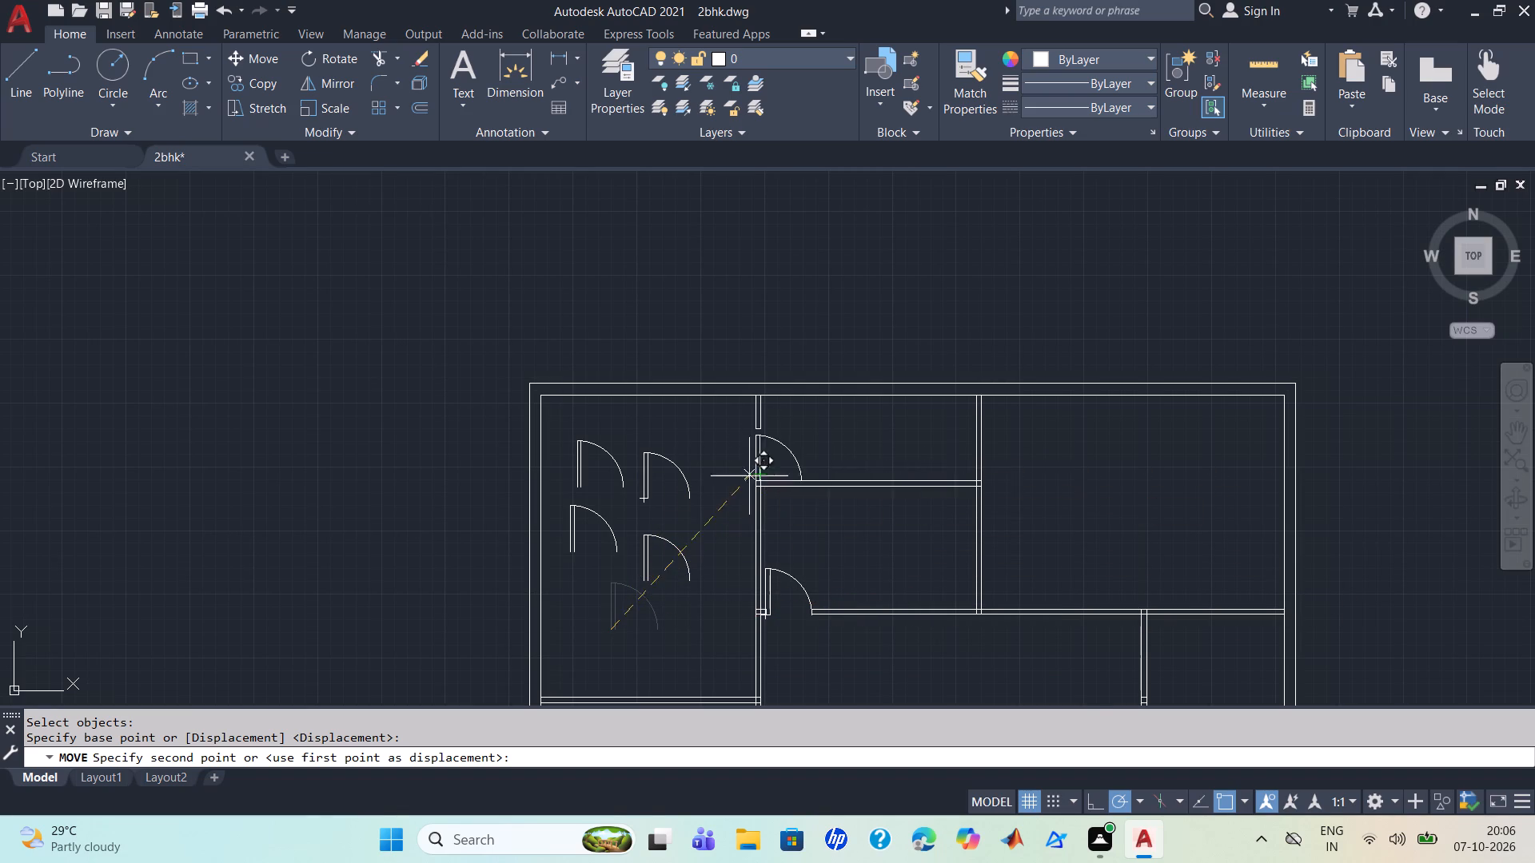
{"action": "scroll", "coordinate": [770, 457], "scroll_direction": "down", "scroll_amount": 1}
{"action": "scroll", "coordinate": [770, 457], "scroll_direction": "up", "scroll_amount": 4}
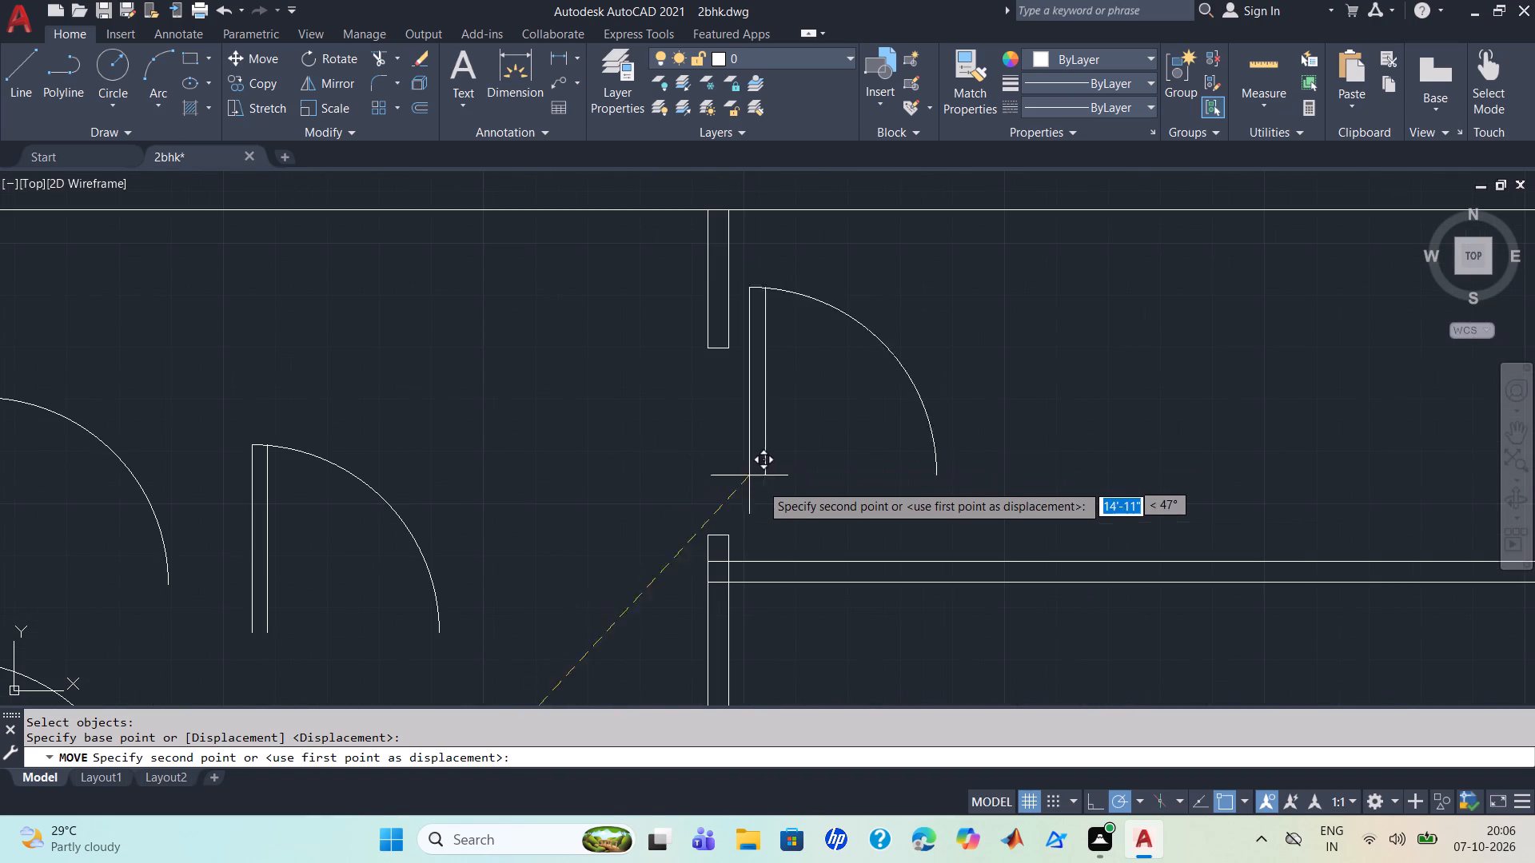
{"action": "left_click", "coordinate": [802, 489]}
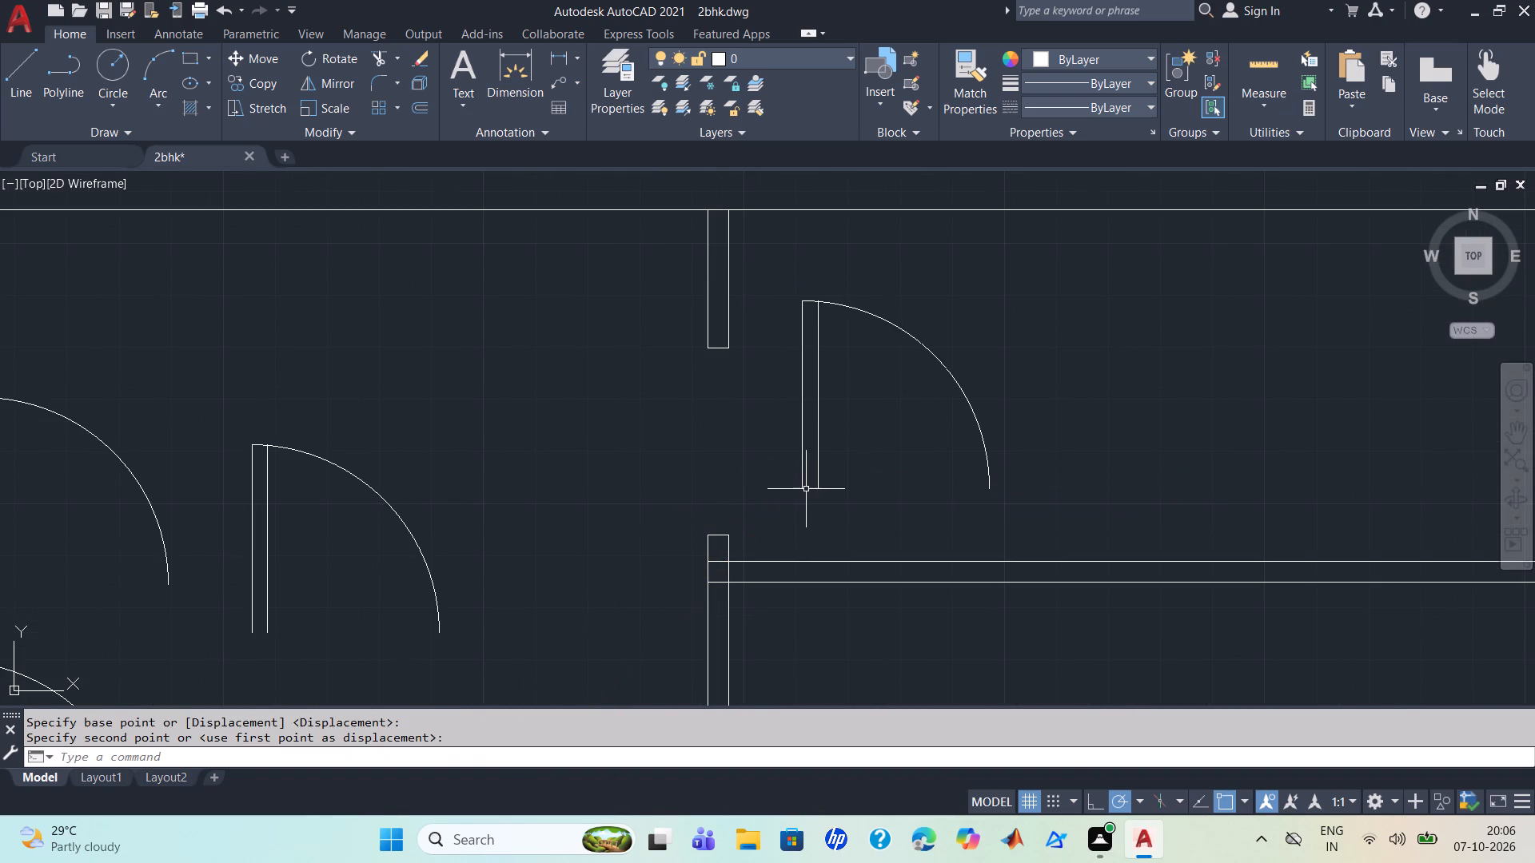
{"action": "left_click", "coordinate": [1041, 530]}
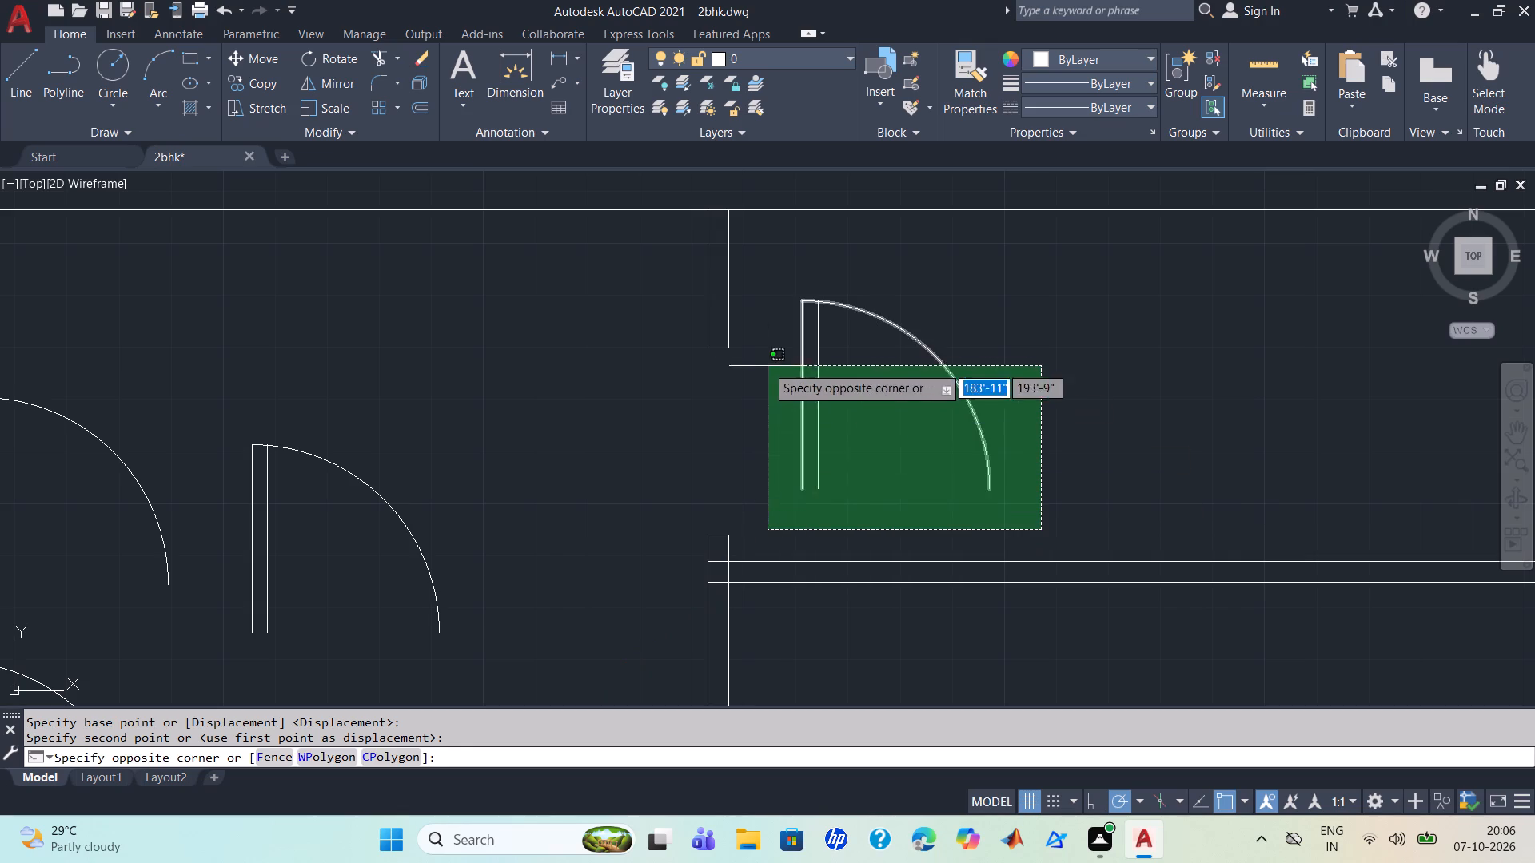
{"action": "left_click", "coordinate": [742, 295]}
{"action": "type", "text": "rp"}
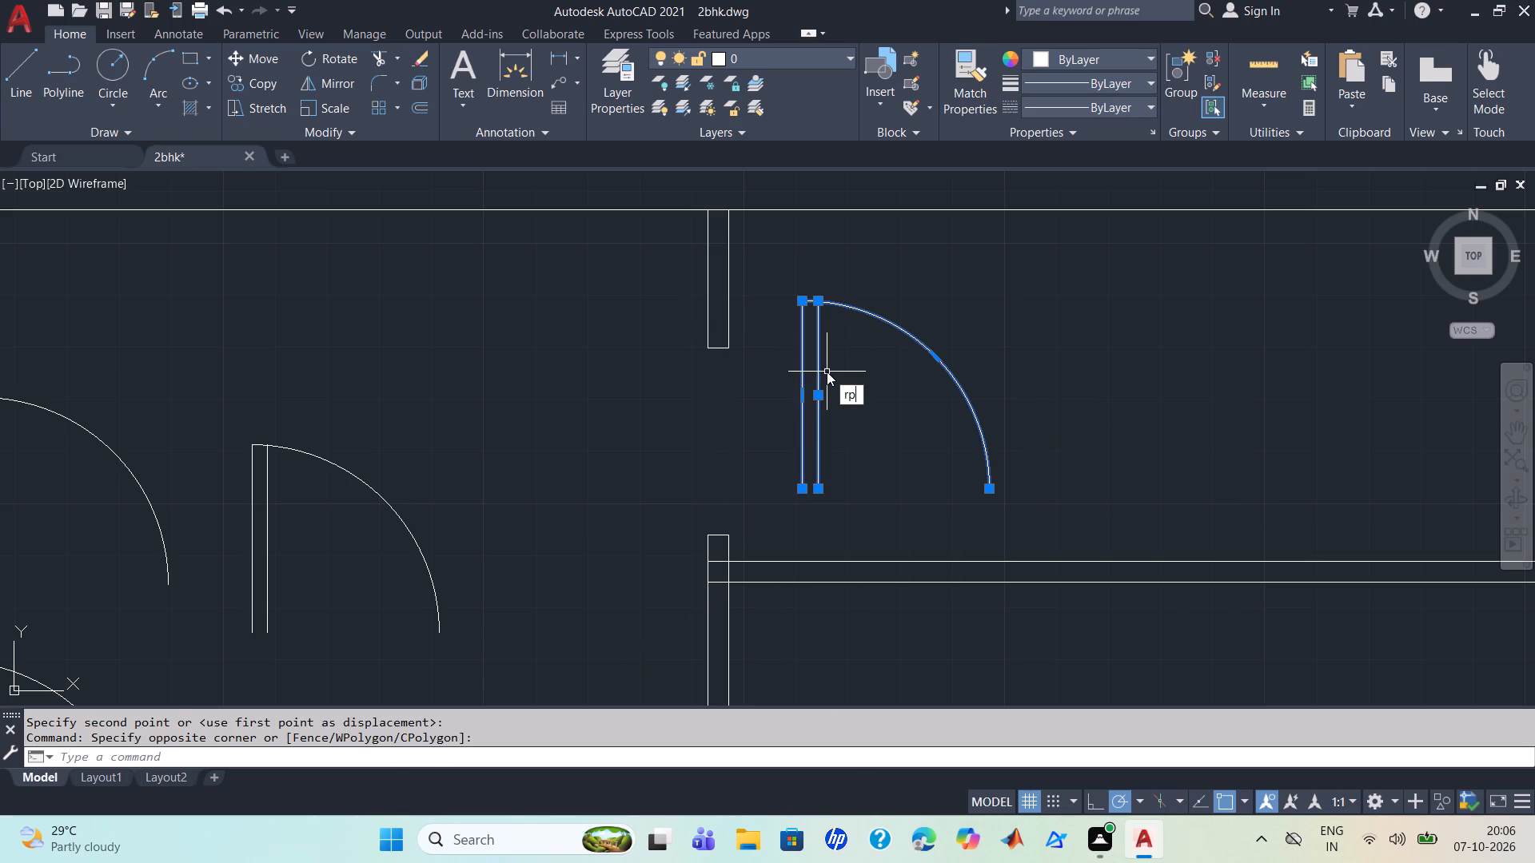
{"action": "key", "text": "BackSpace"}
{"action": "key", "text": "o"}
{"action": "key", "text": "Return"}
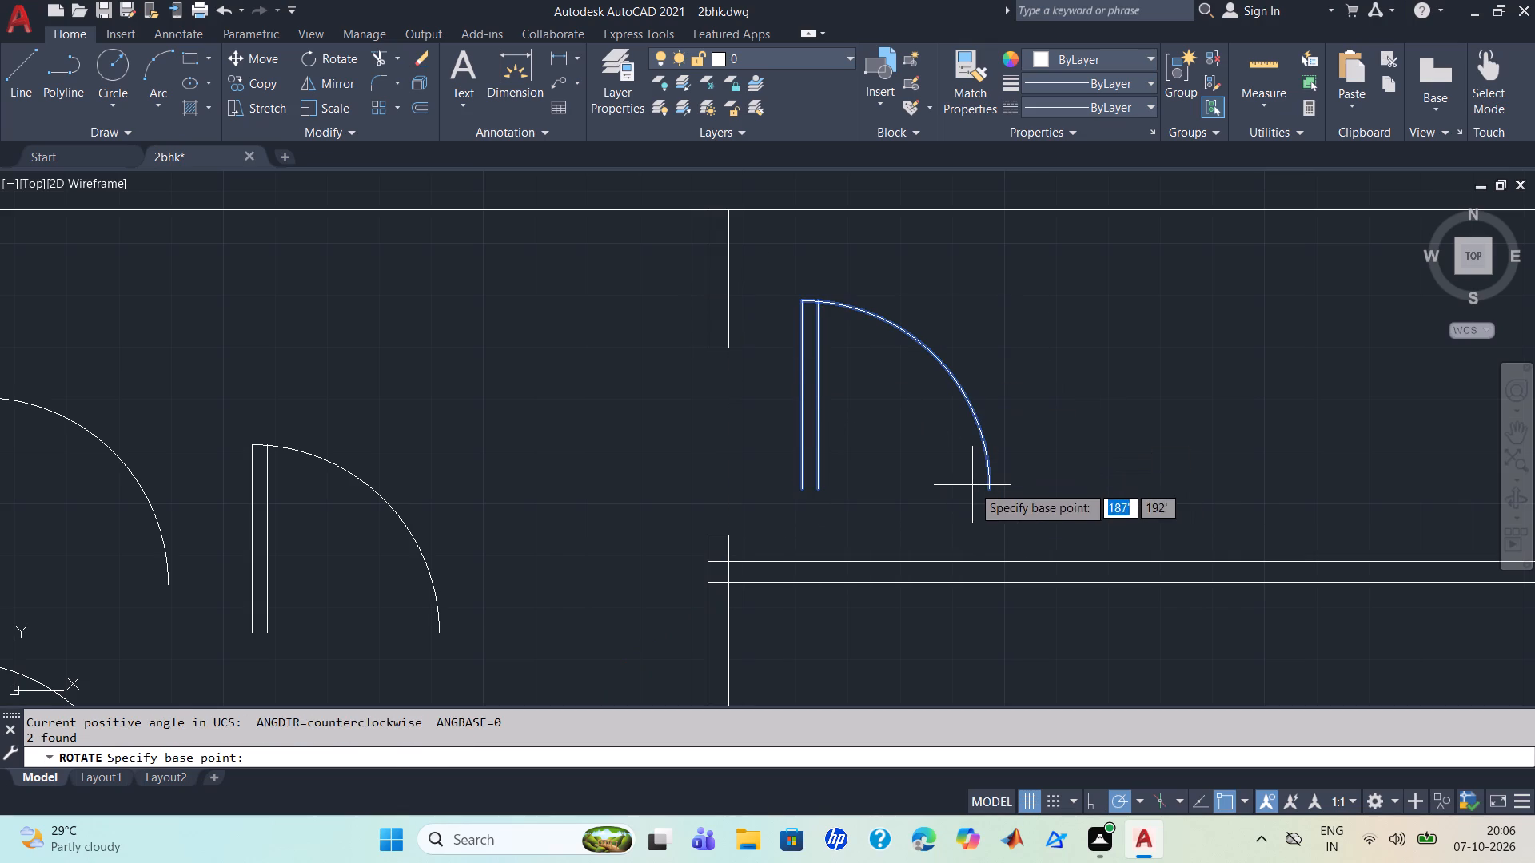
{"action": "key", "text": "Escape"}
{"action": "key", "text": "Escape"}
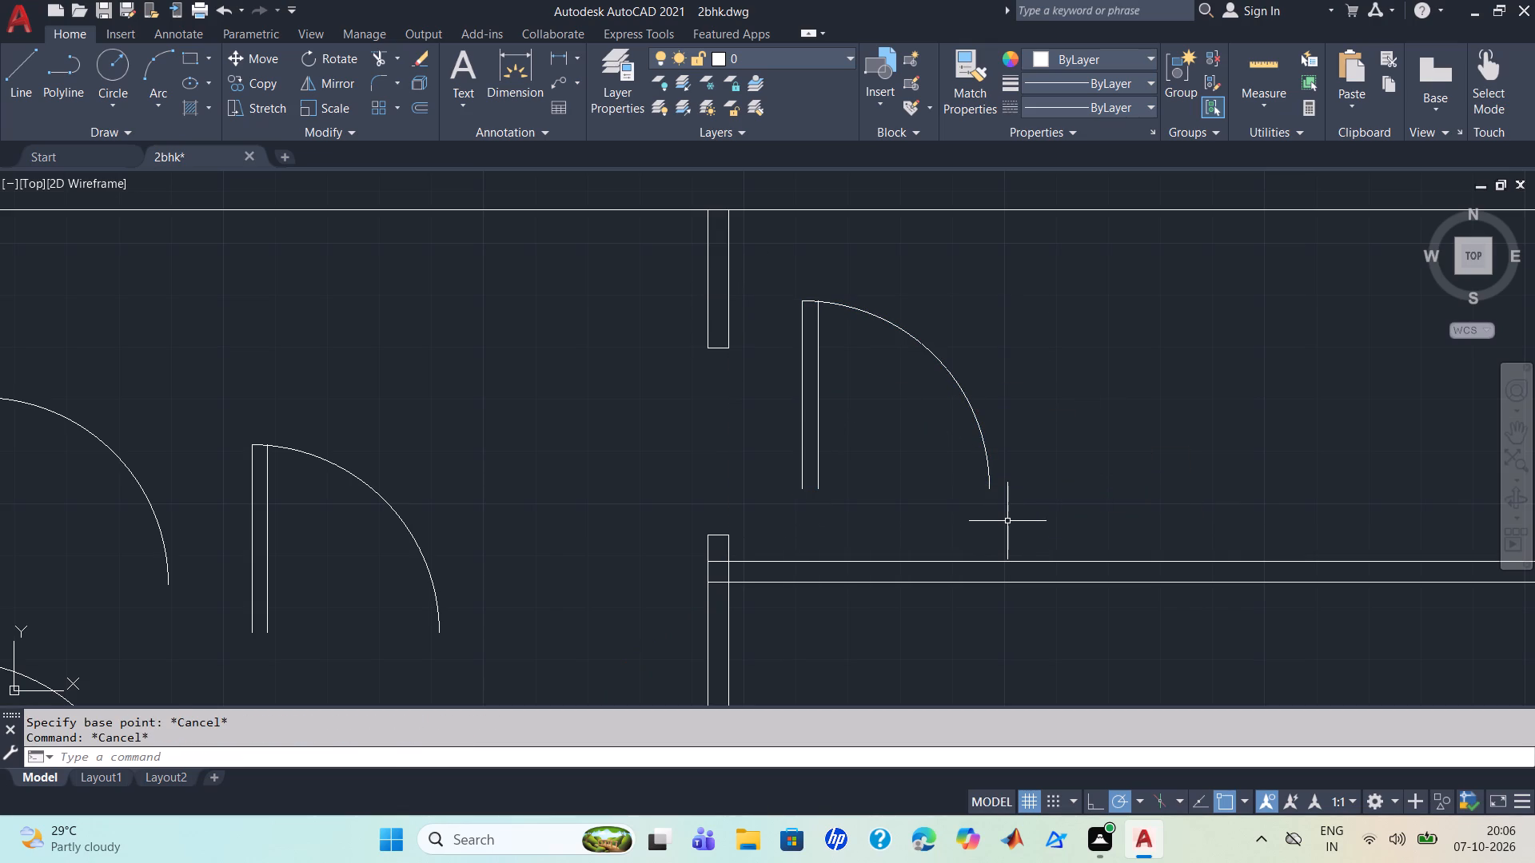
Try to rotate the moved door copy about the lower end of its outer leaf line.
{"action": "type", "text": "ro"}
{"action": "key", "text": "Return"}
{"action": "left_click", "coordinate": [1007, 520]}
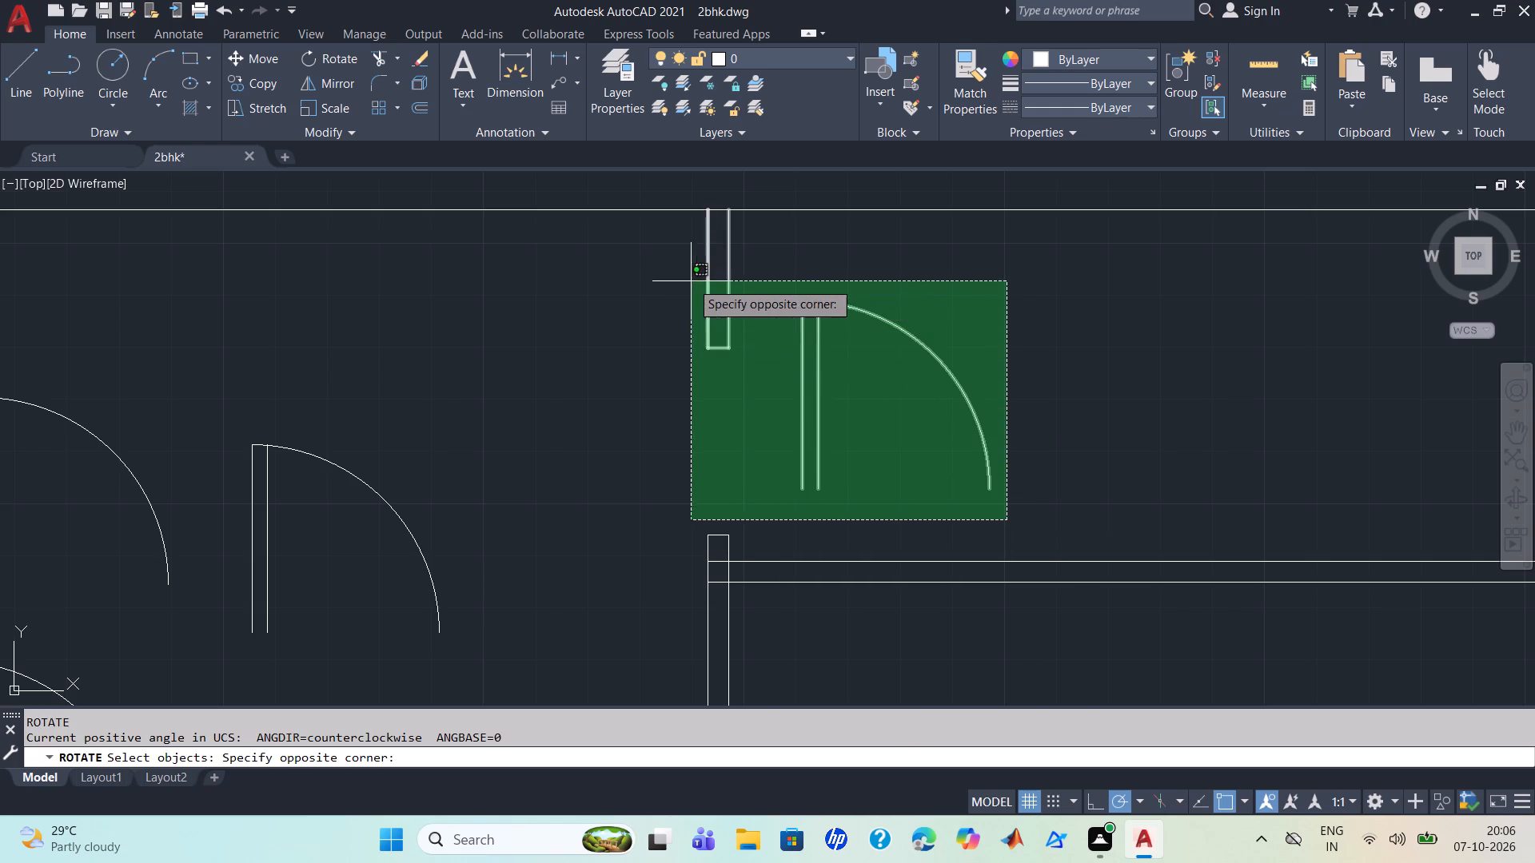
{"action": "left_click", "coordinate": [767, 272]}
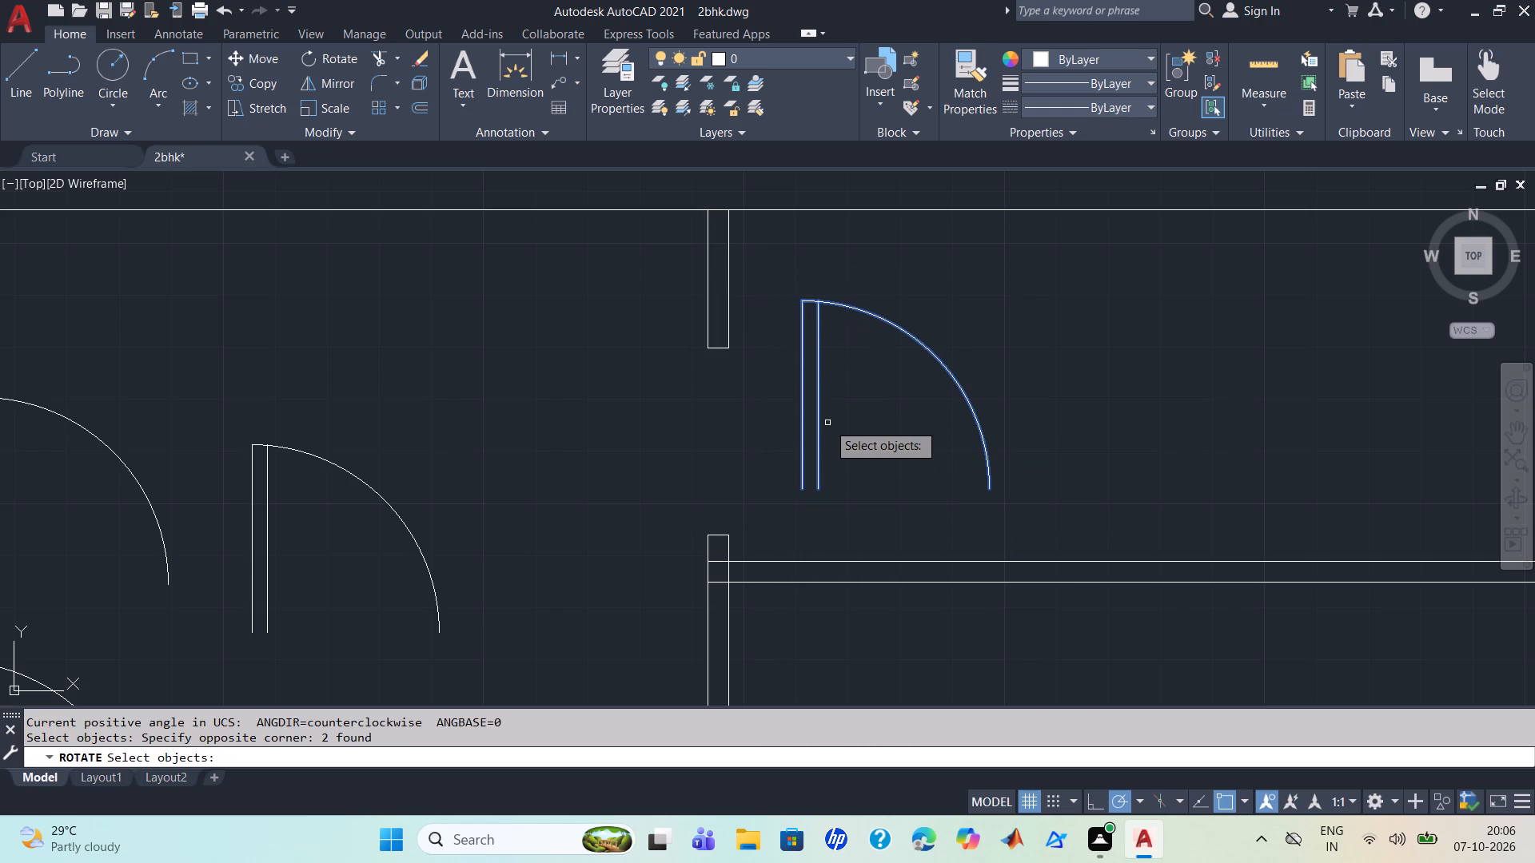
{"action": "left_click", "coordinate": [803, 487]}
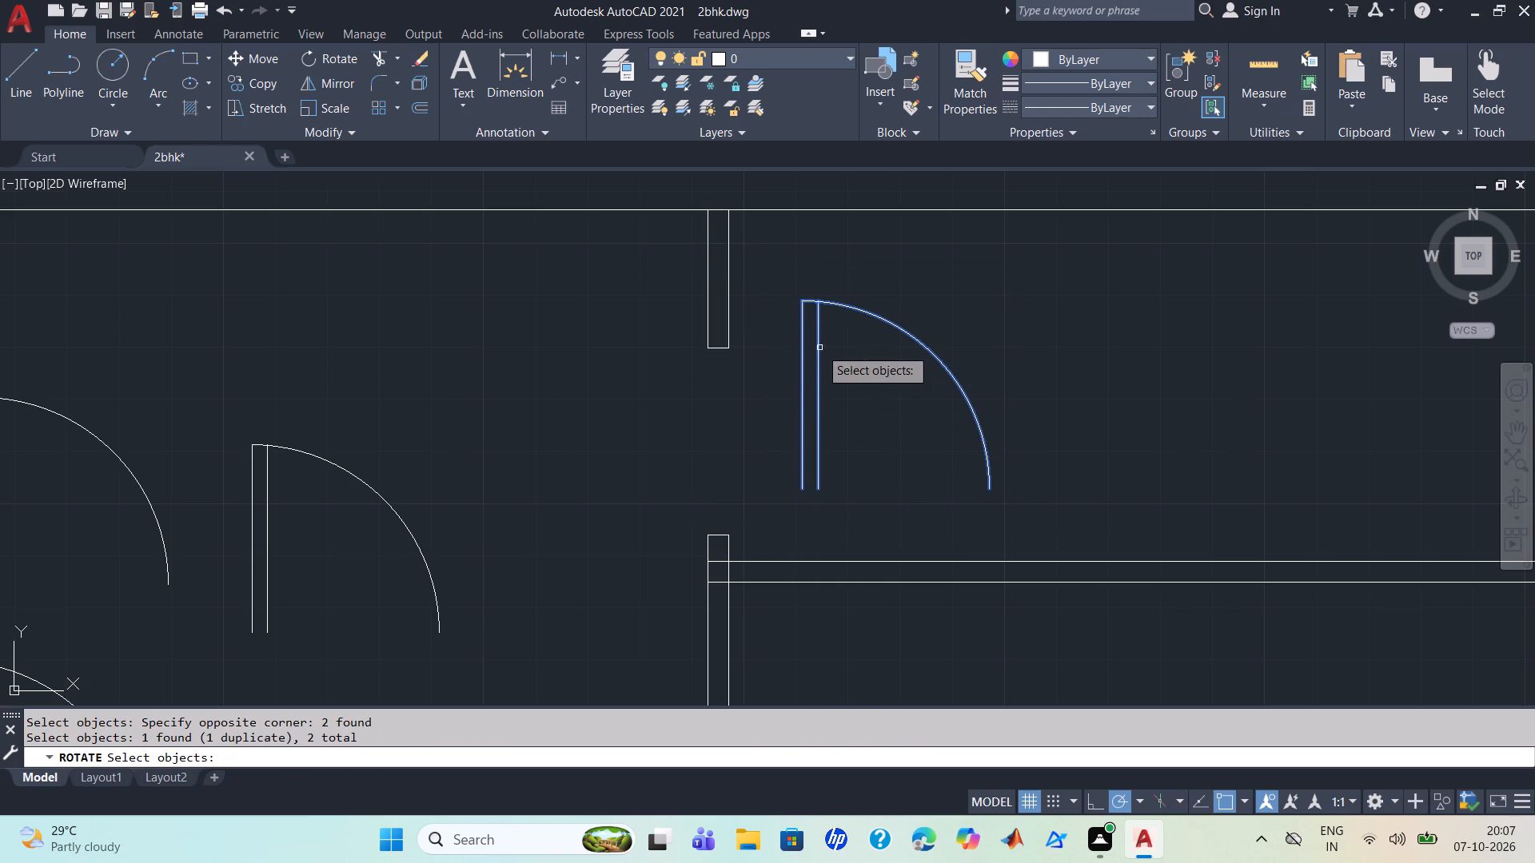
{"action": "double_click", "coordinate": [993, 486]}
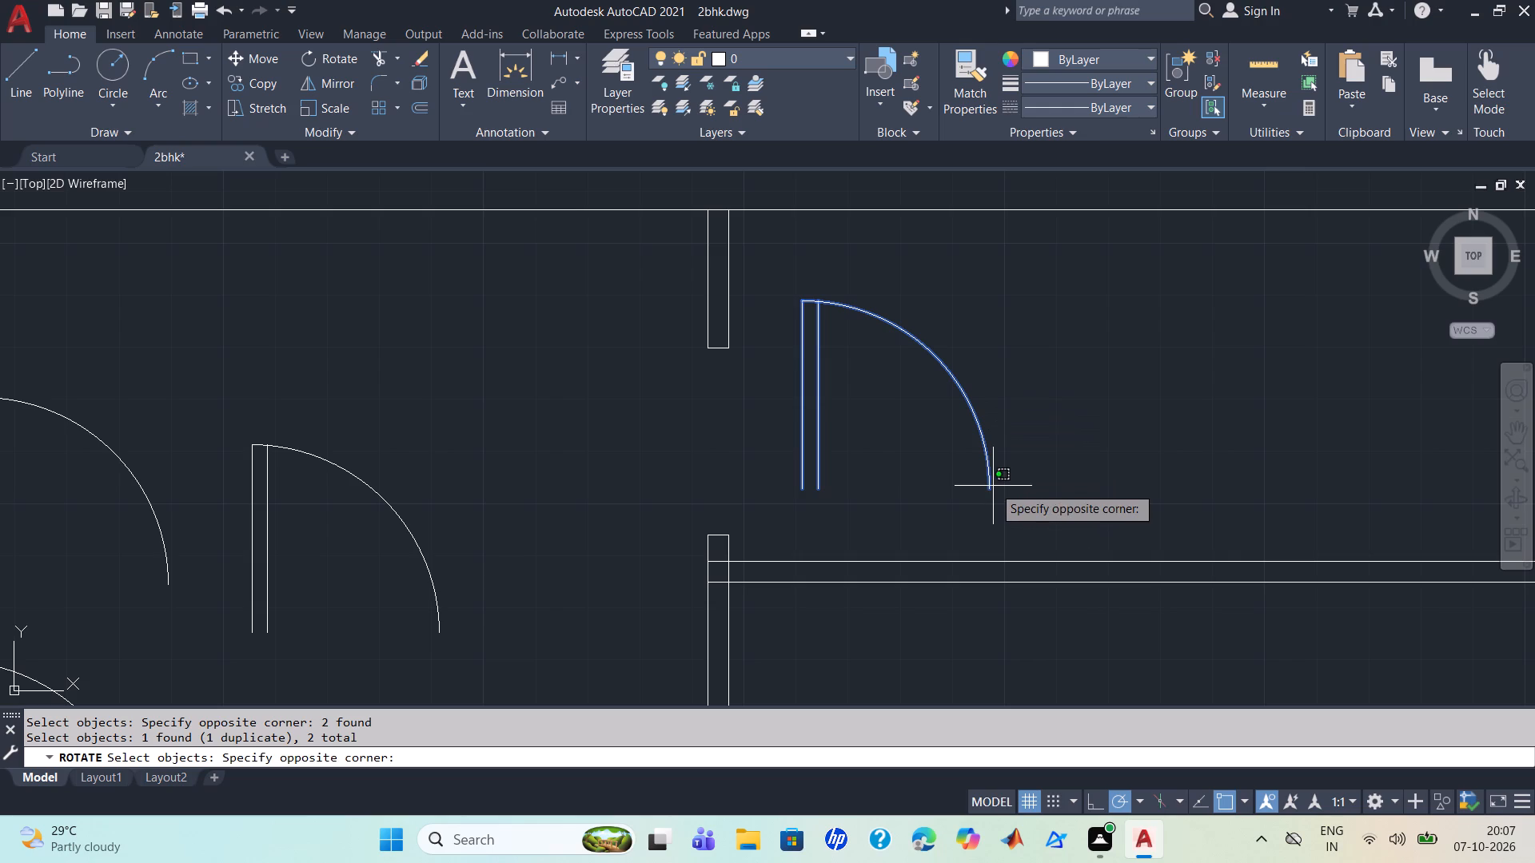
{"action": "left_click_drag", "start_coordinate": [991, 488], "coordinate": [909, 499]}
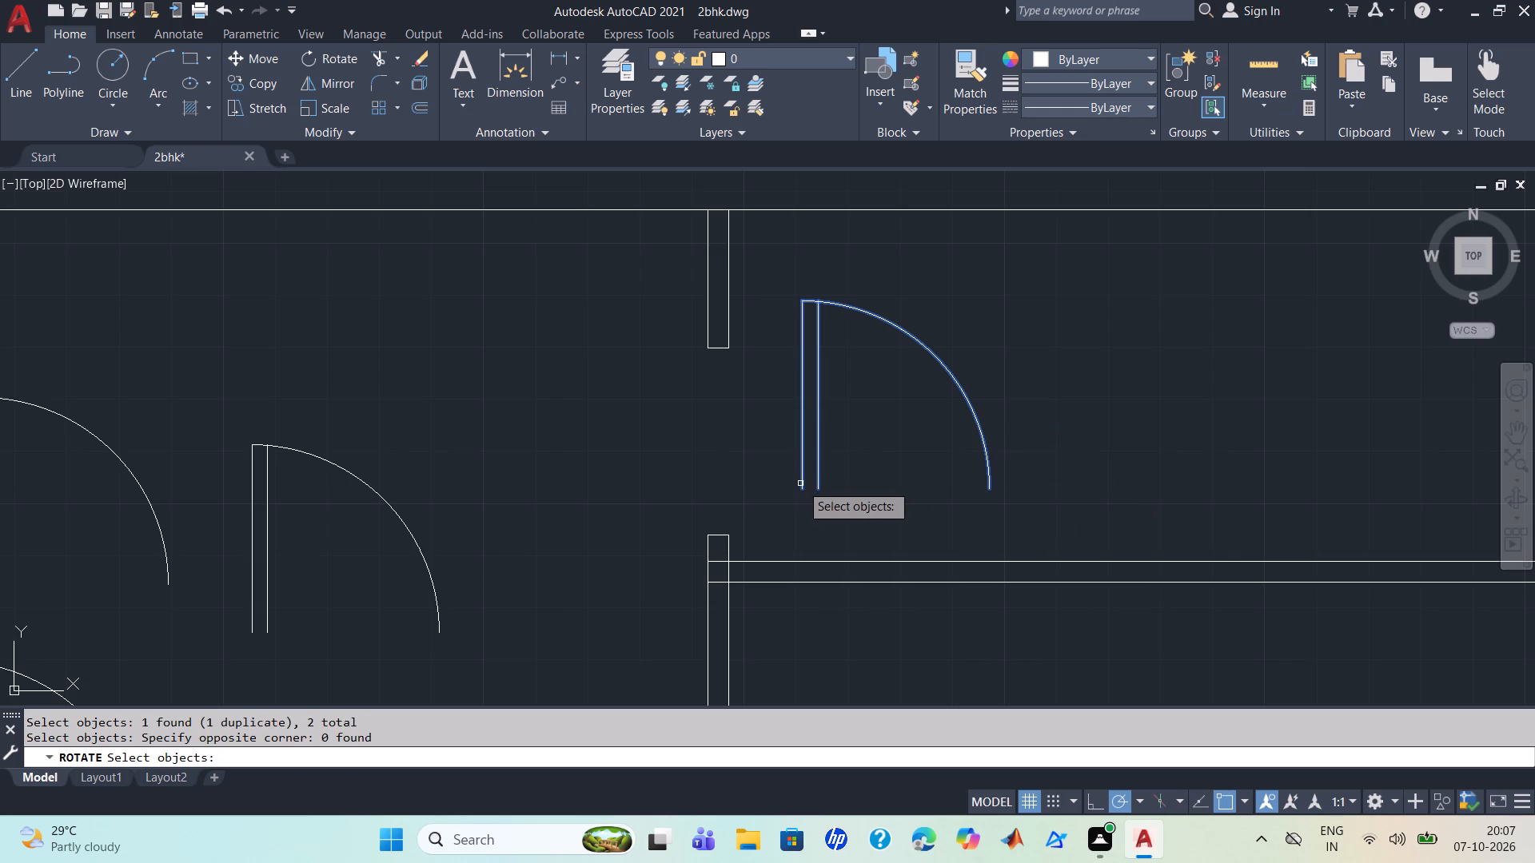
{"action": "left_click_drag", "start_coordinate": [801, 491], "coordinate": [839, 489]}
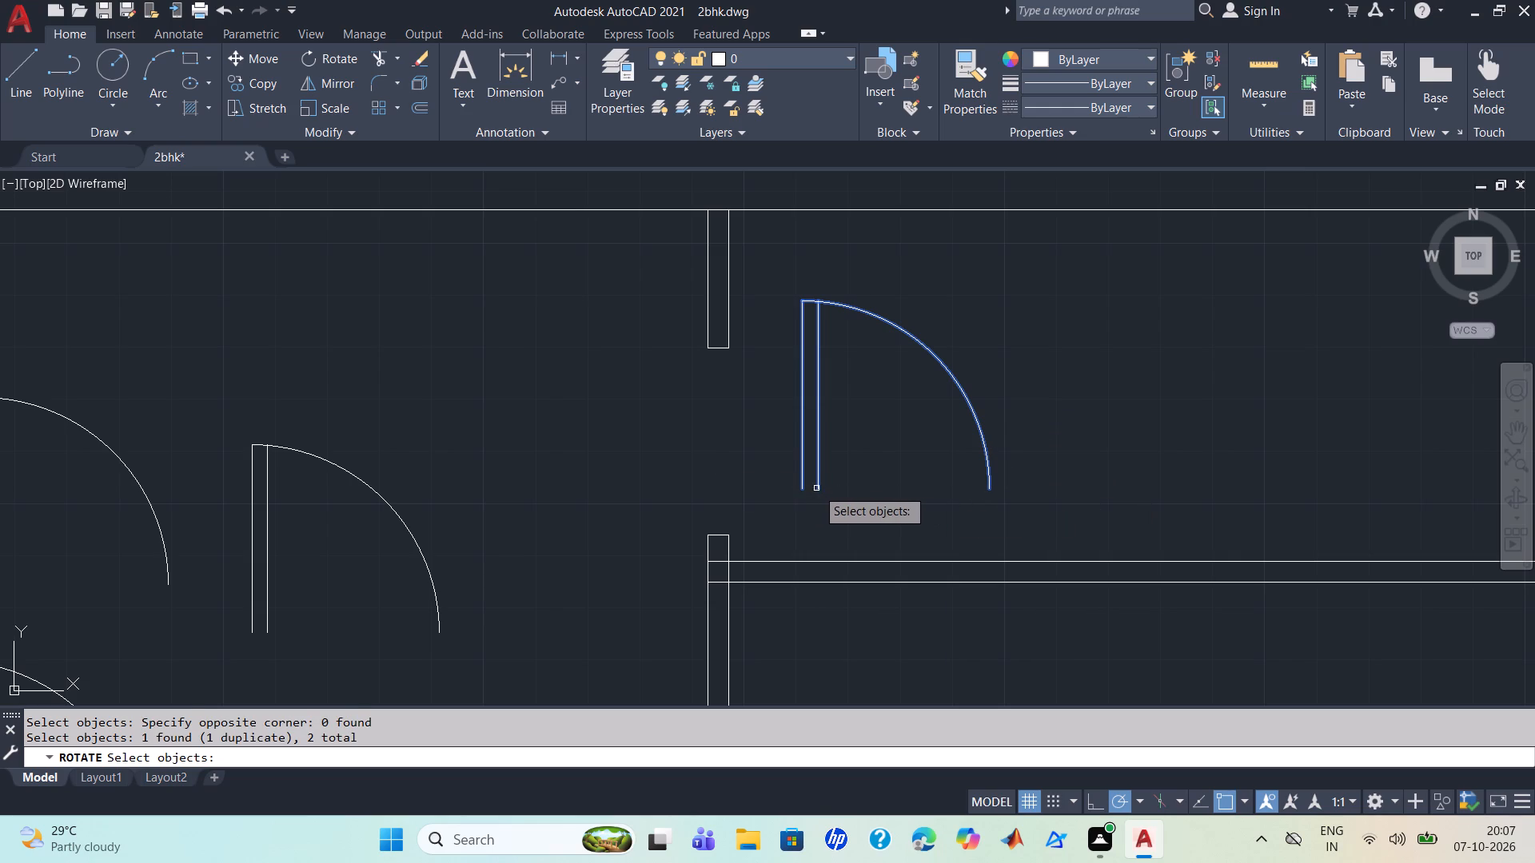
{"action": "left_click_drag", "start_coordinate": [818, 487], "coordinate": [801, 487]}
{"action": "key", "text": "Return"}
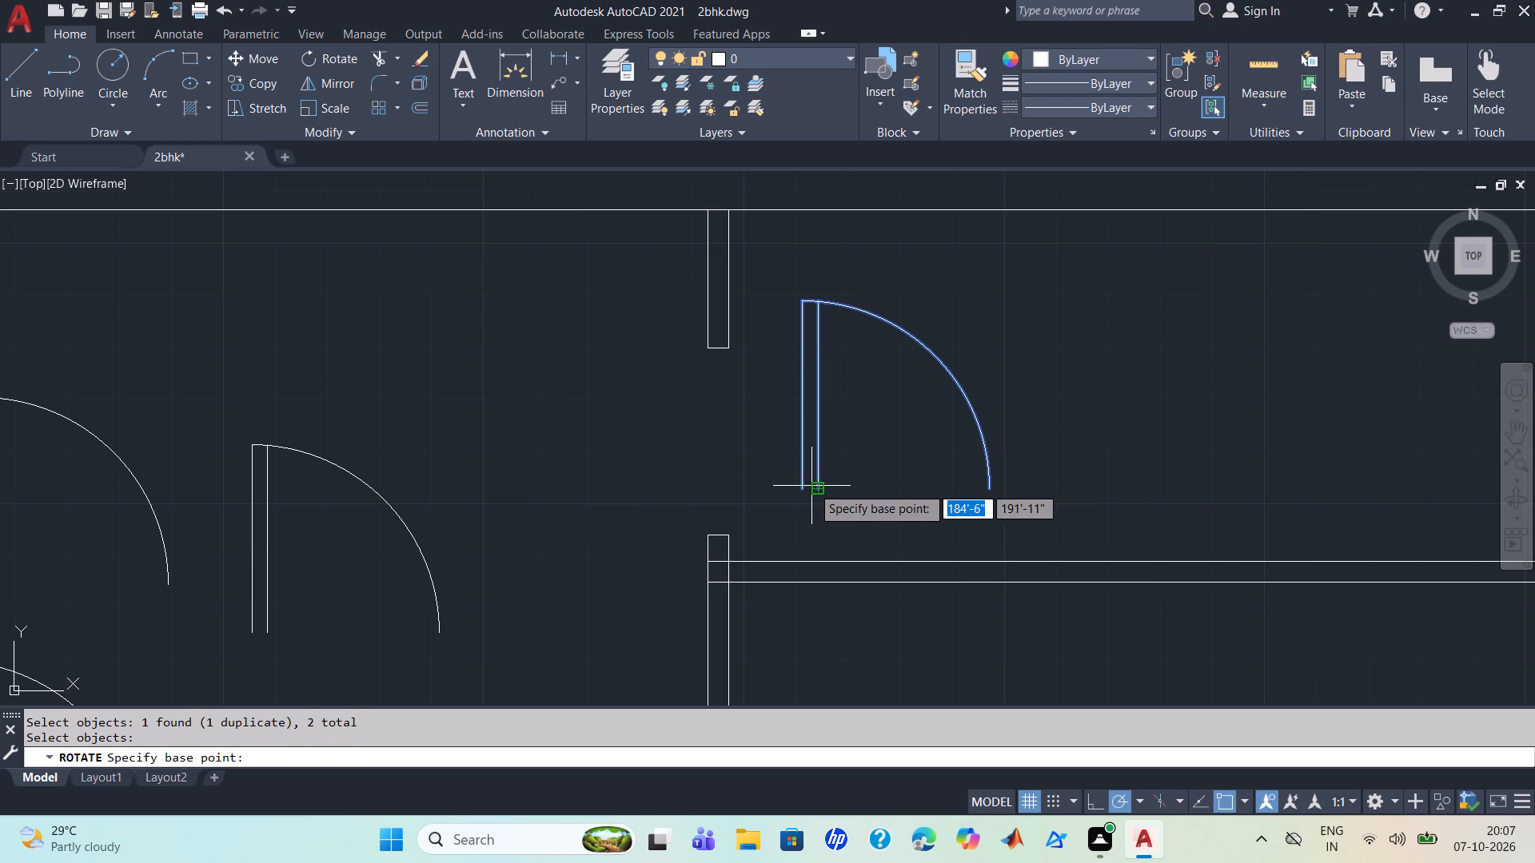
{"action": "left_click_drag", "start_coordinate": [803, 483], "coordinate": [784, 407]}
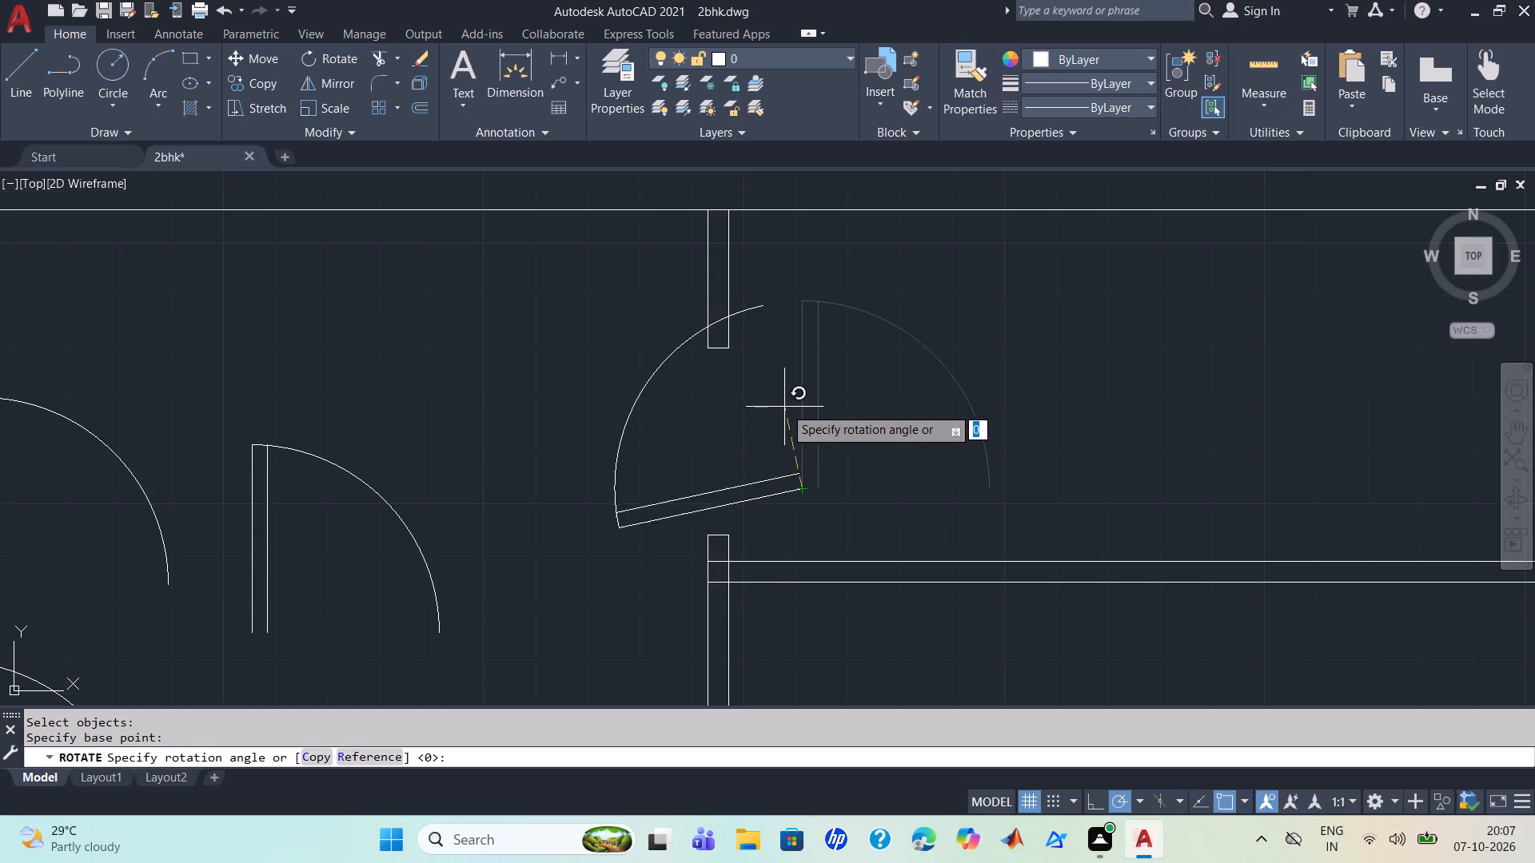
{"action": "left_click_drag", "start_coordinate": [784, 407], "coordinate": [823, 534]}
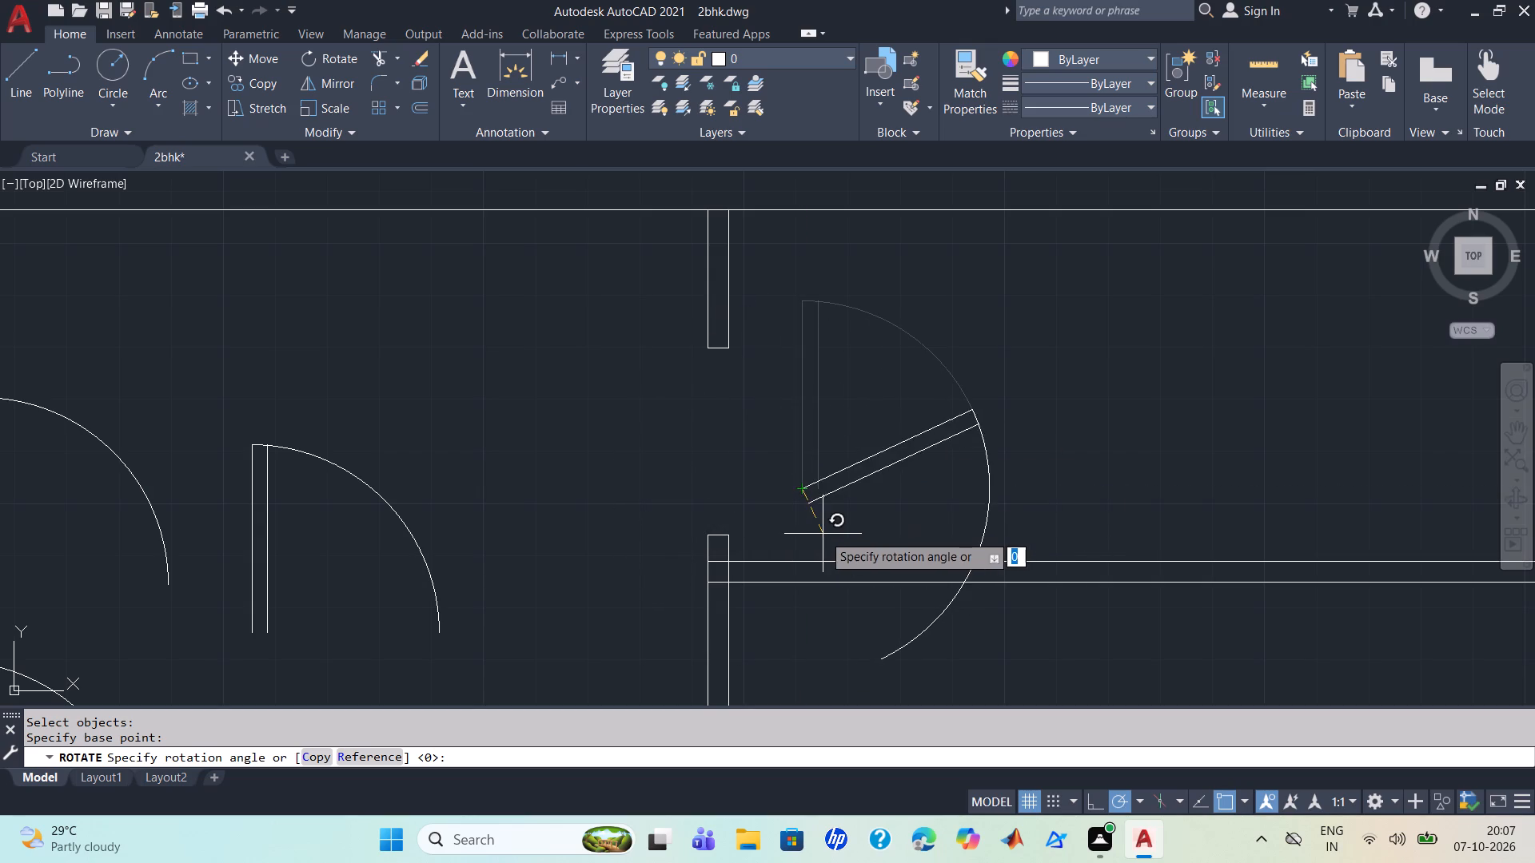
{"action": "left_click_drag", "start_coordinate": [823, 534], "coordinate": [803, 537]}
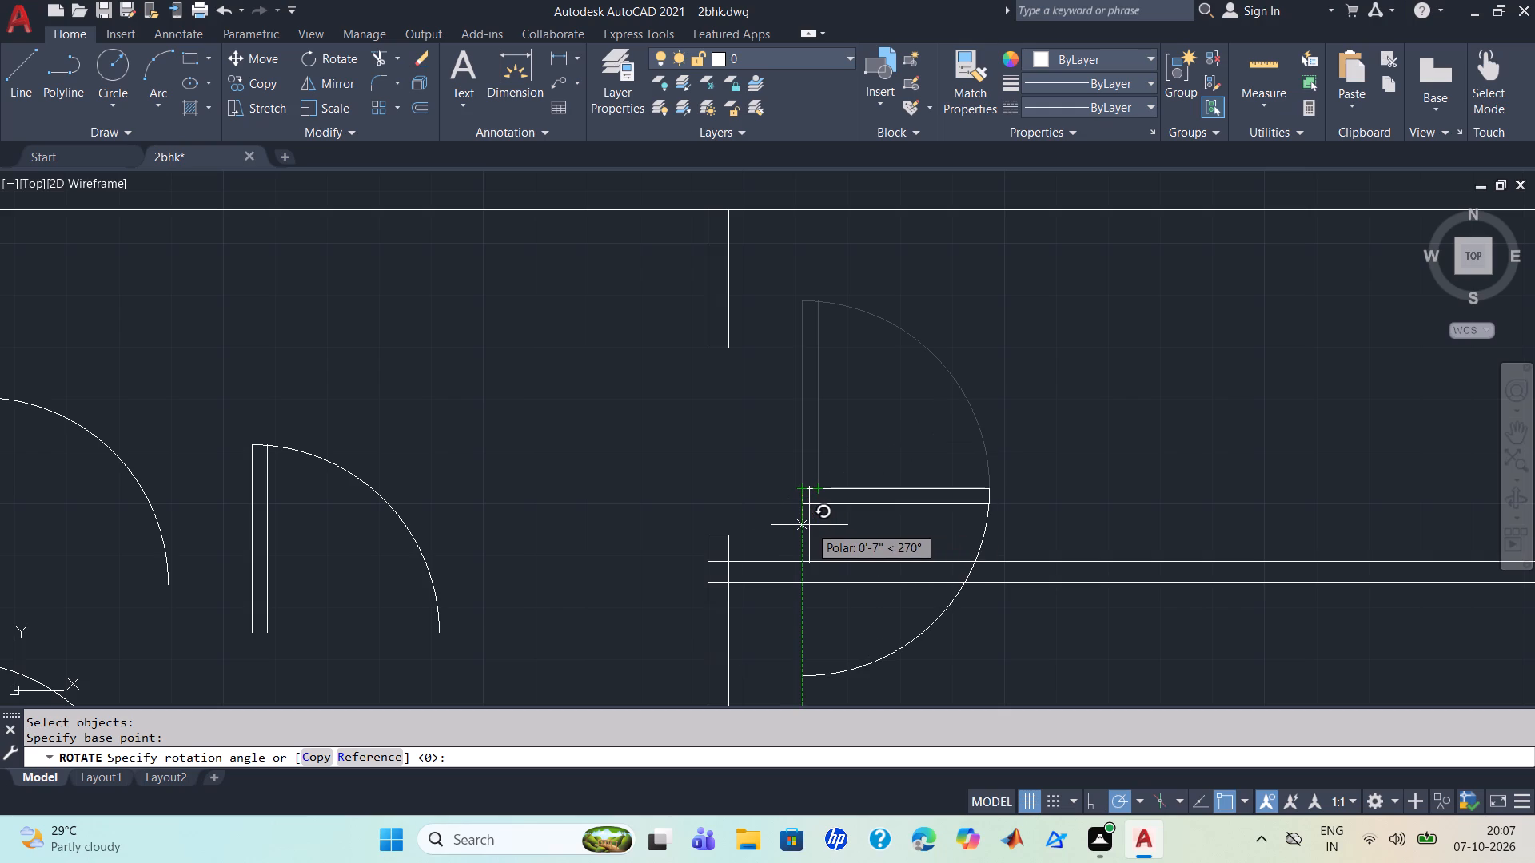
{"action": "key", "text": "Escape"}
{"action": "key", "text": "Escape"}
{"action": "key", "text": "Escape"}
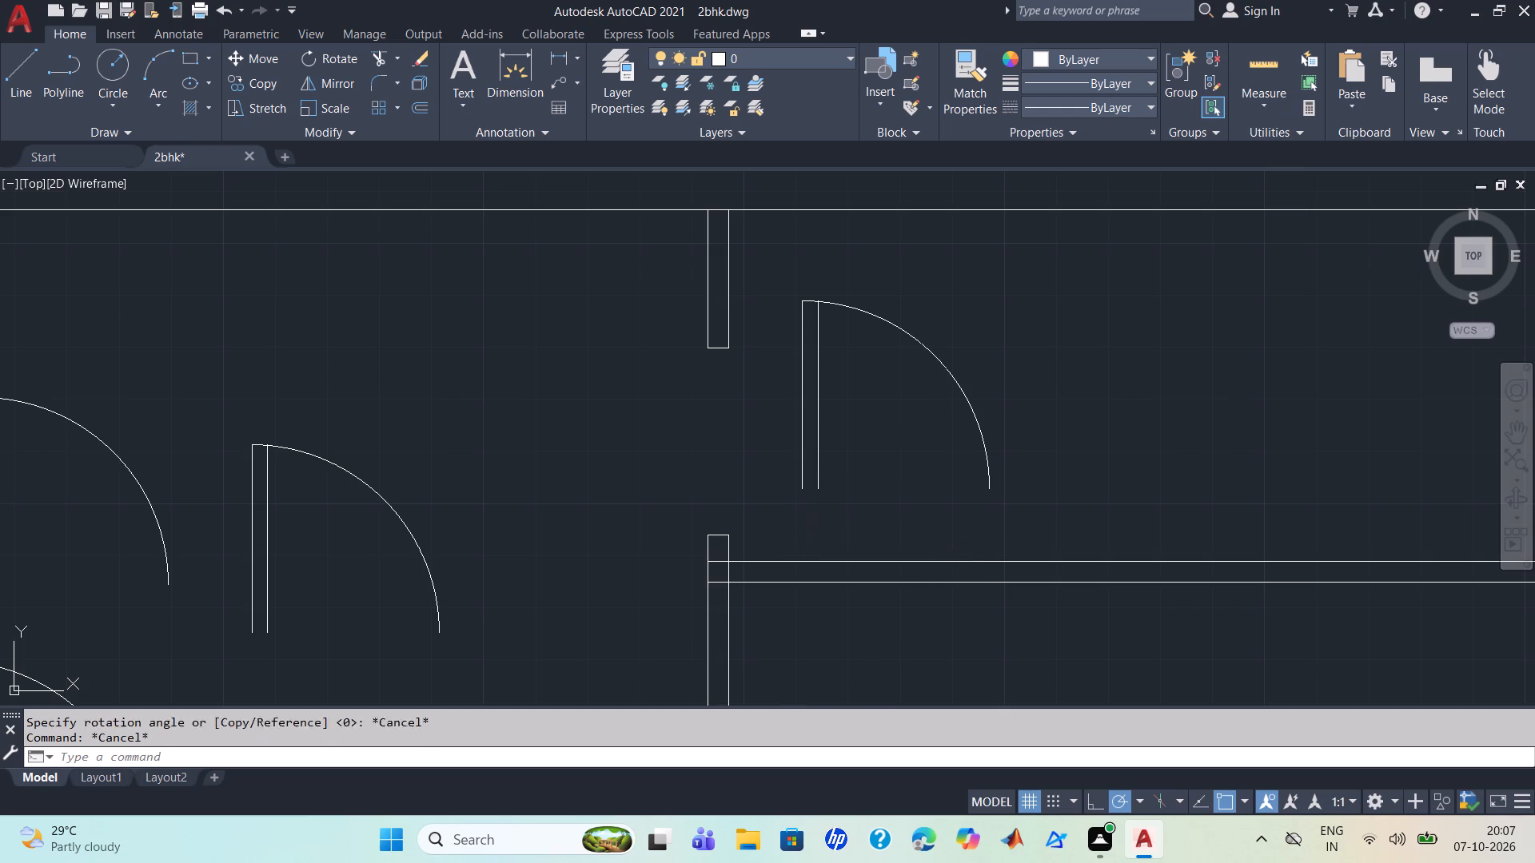
Undo the door moves, joins, copies and opening trims back to the full door circle and untrimmed jamb lines on the horizontal partition.
{"action": "key", "text": "ctrl+z"}
{"action": "key", "text": "ctrl+z"}
{"action": "key", "text": "ctrl+z"}
{"action": "key", "text": "ctrl+z"}
{"action": "key", "text": "ctrl+z"}
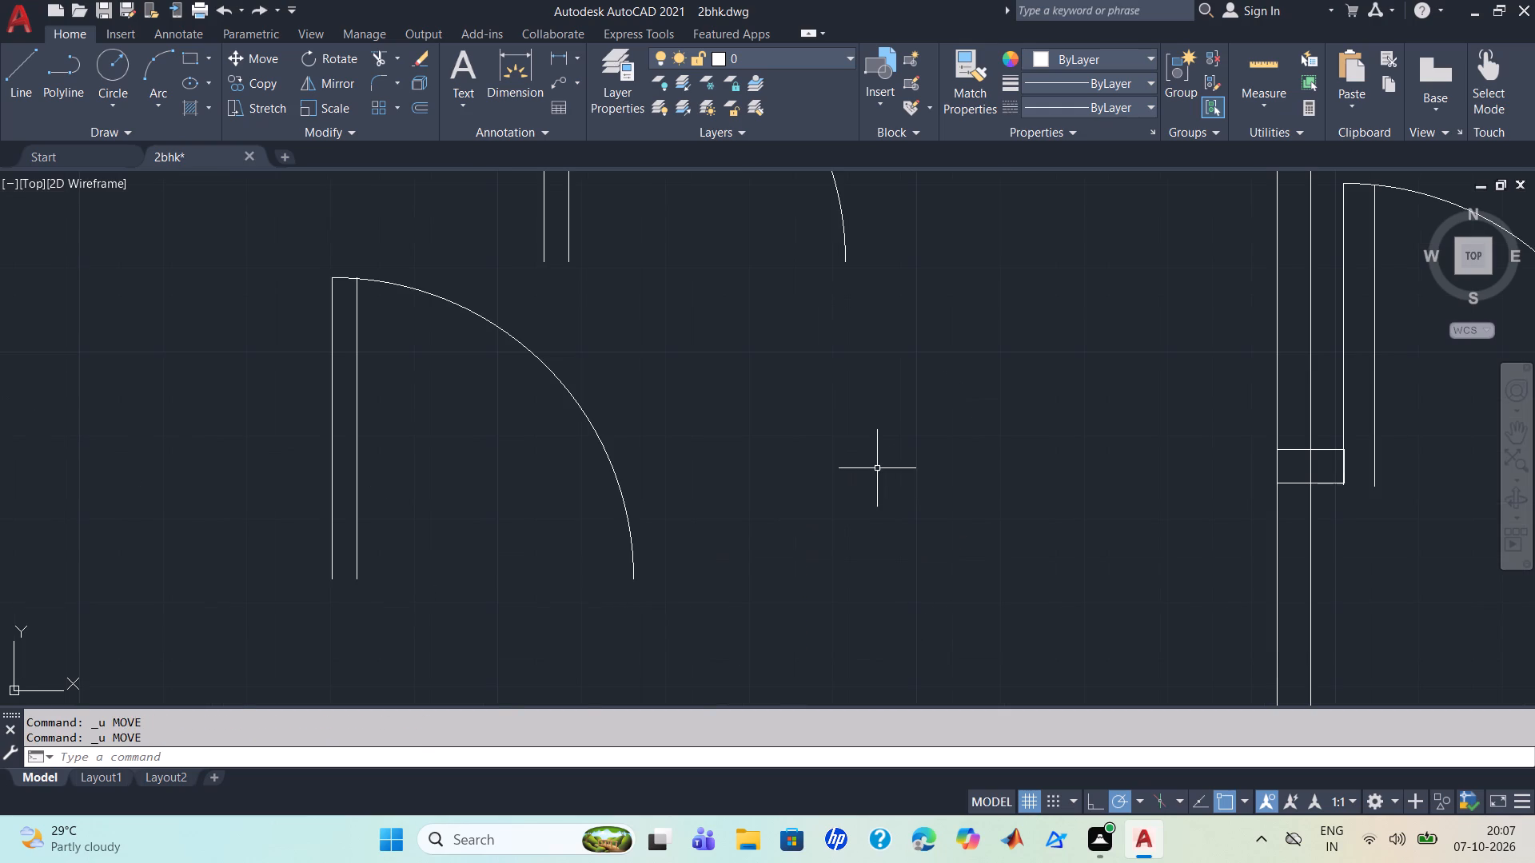
{"action": "key", "text": "ctrl+z"}
{"action": "key", "text": "ctrl+z"}
{"action": "key", "text": "ctrl+z"}
{"action": "key", "text": "ctrl+z"}
{"action": "key", "text": "ctrl+z"}
{"action": "key", "text": "ctrl+z"}
{"action": "key", "text": "ctrl+z"}
{"action": "key", "text": "ctrl+z"}
{"action": "key", "text": "ctrl+z"}
{"action": "key", "text": "ctrl+z"}
{"action": "key", "text": "ctrl+z"}
{"action": "key", "text": "ctrl+z"}
{"action": "key", "text": "ctrl+z"}
{"action": "key", "text": "ctrl+z"}
{"action": "key", "text": "ctrl+z"}
{"action": "key", "text": "ctrl+z"}
{"action": "key", "text": "ctrl+z"}
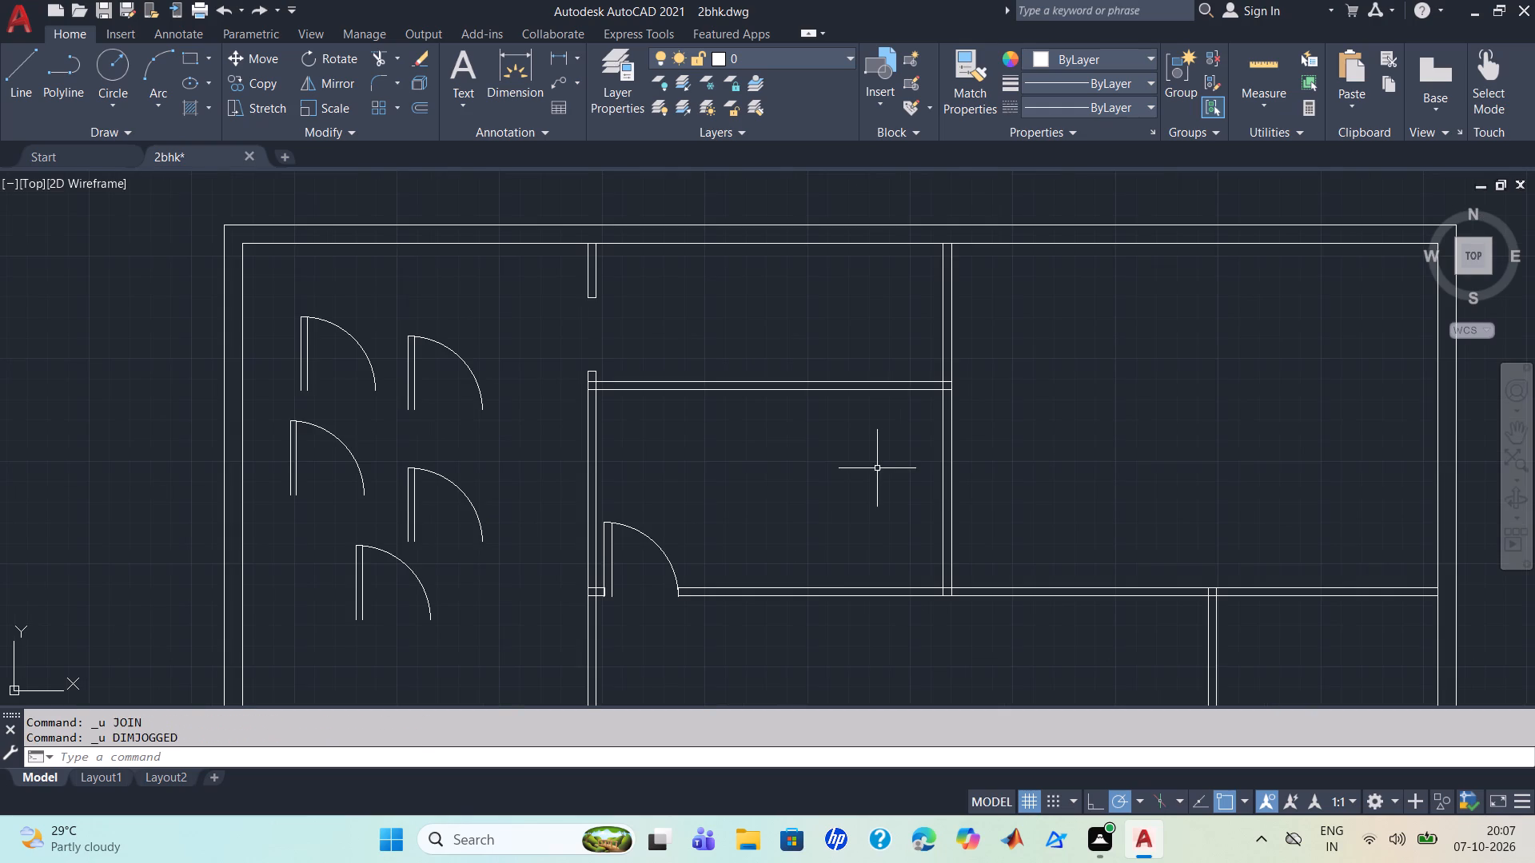
{"action": "key", "text": "ctrl+z"}
{"action": "key", "text": "ctrl+z"}
{"action": "key", "text": "ctrl+z"}
{"action": "key", "text": "ctrl+z"}
{"action": "key", "text": "ctrl+z"}
{"action": "key", "text": "ctrl+z"}
{"action": "key", "text": "ctrl+z"}
{"action": "key", "text": "ctrl+z"}
{"action": "key", "text": "ctrl+z"}
{"action": "key", "text": "ctrl+z"}
{"action": "key", "text": "ctrl+z"}
{"action": "key", "text": "ctrl+z"}
{"action": "key", "text": "ctrl+z"}
{"action": "key", "text": "ctrl+z"}
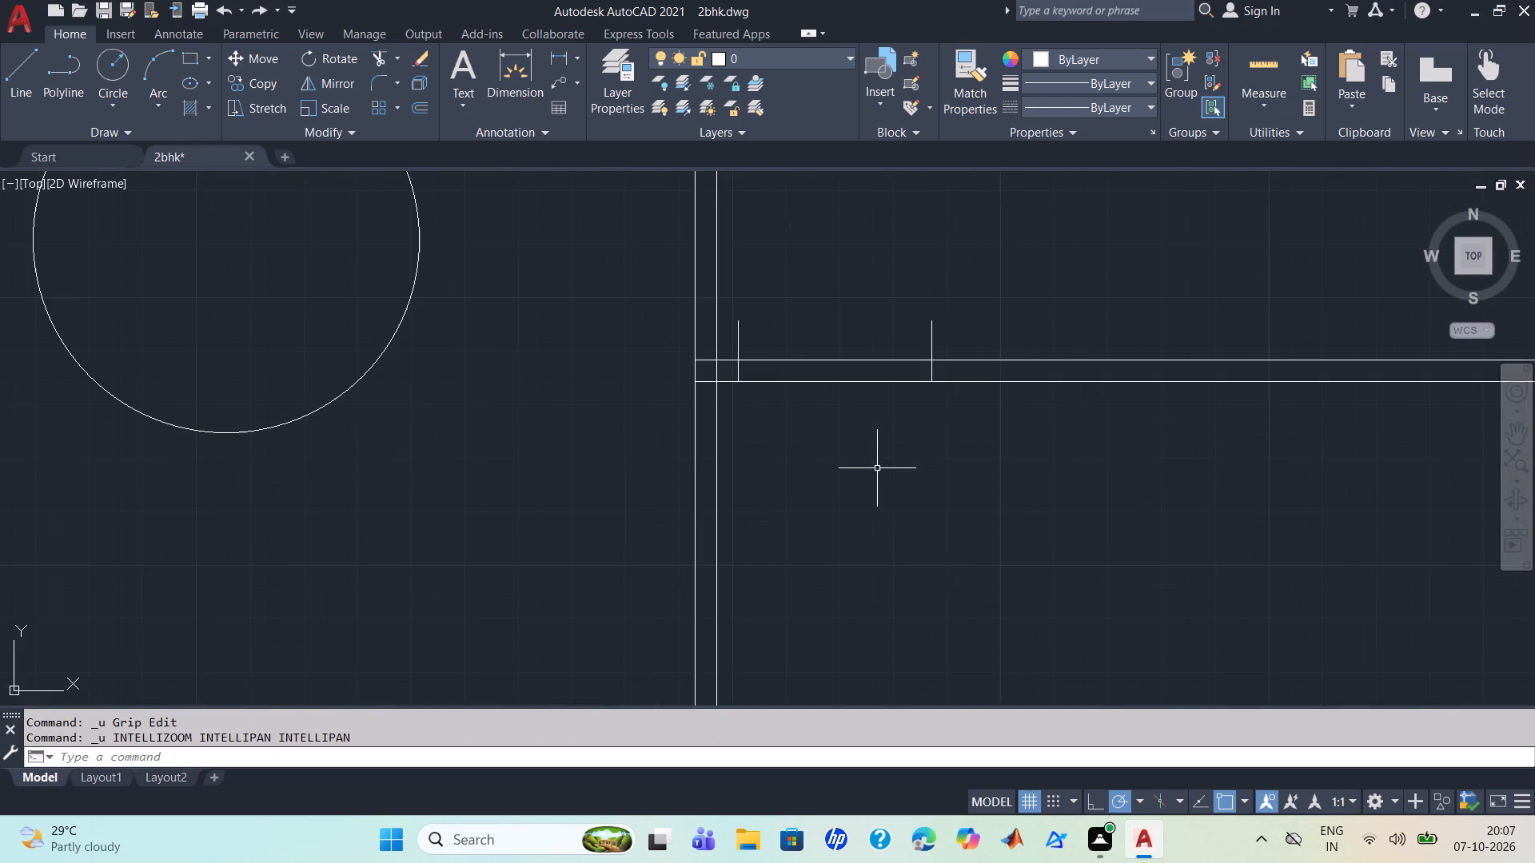
Draw a vertical line from the door circle's centre up to its top quadrant.
{"action": "middle_click_drag", "start_coordinate": [565, 467], "coordinate": [693, 628]}
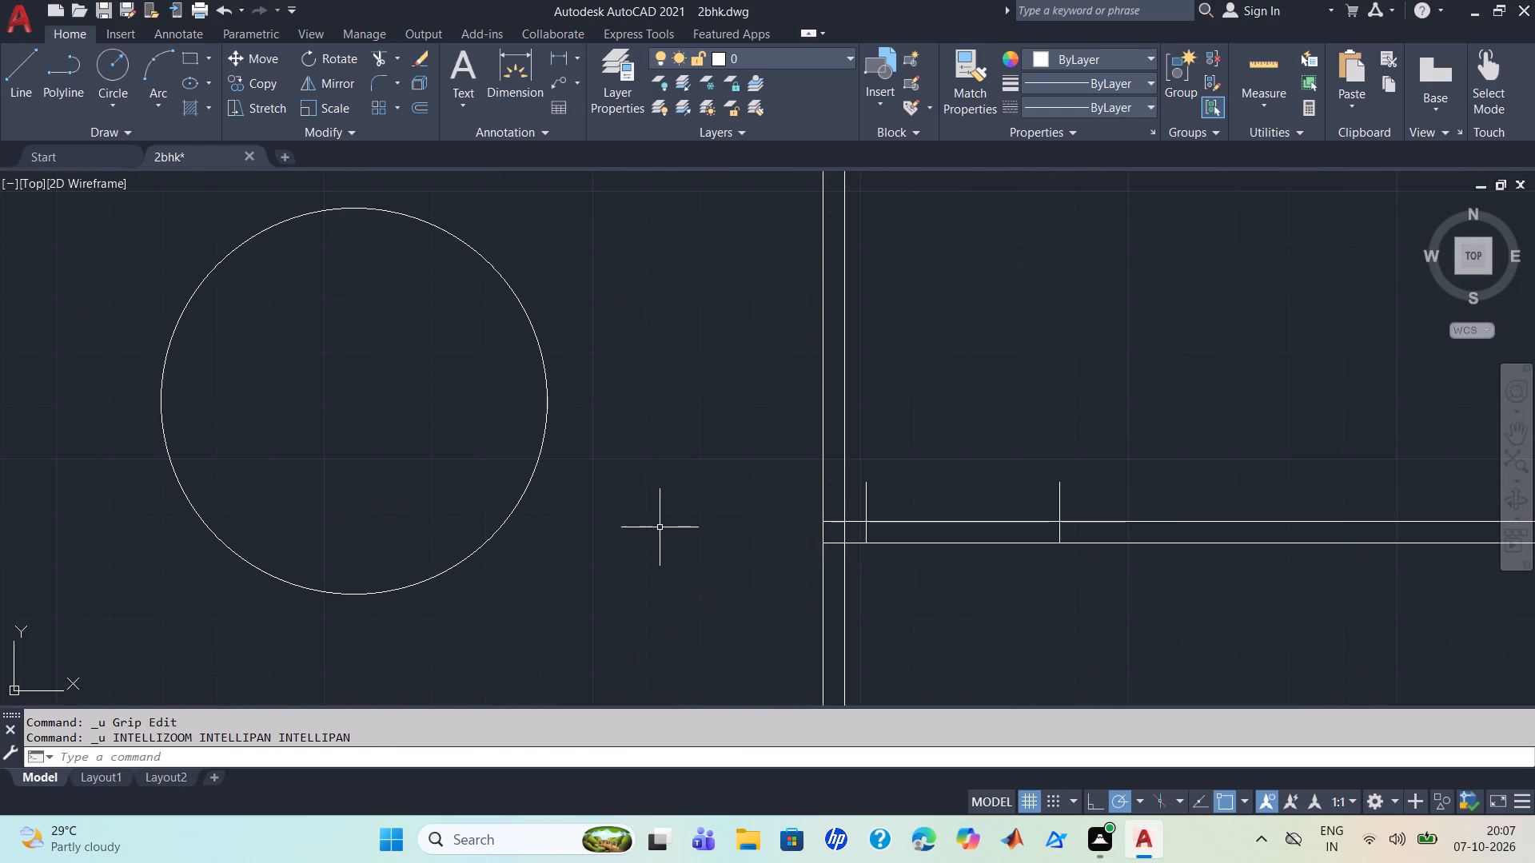
{"action": "scroll", "coordinate": [660, 527], "scroll_direction": "down", "scroll_amount": 1}
{"action": "scroll", "coordinate": [638, 527], "scroll_direction": "up", "scroll_amount": 2}
{"action": "scroll", "coordinate": [638, 527], "scroll_direction": "down", "scroll_amount": 1}
{"action": "middle_click_drag", "start_coordinate": [638, 527], "coordinate": [697, 594]}
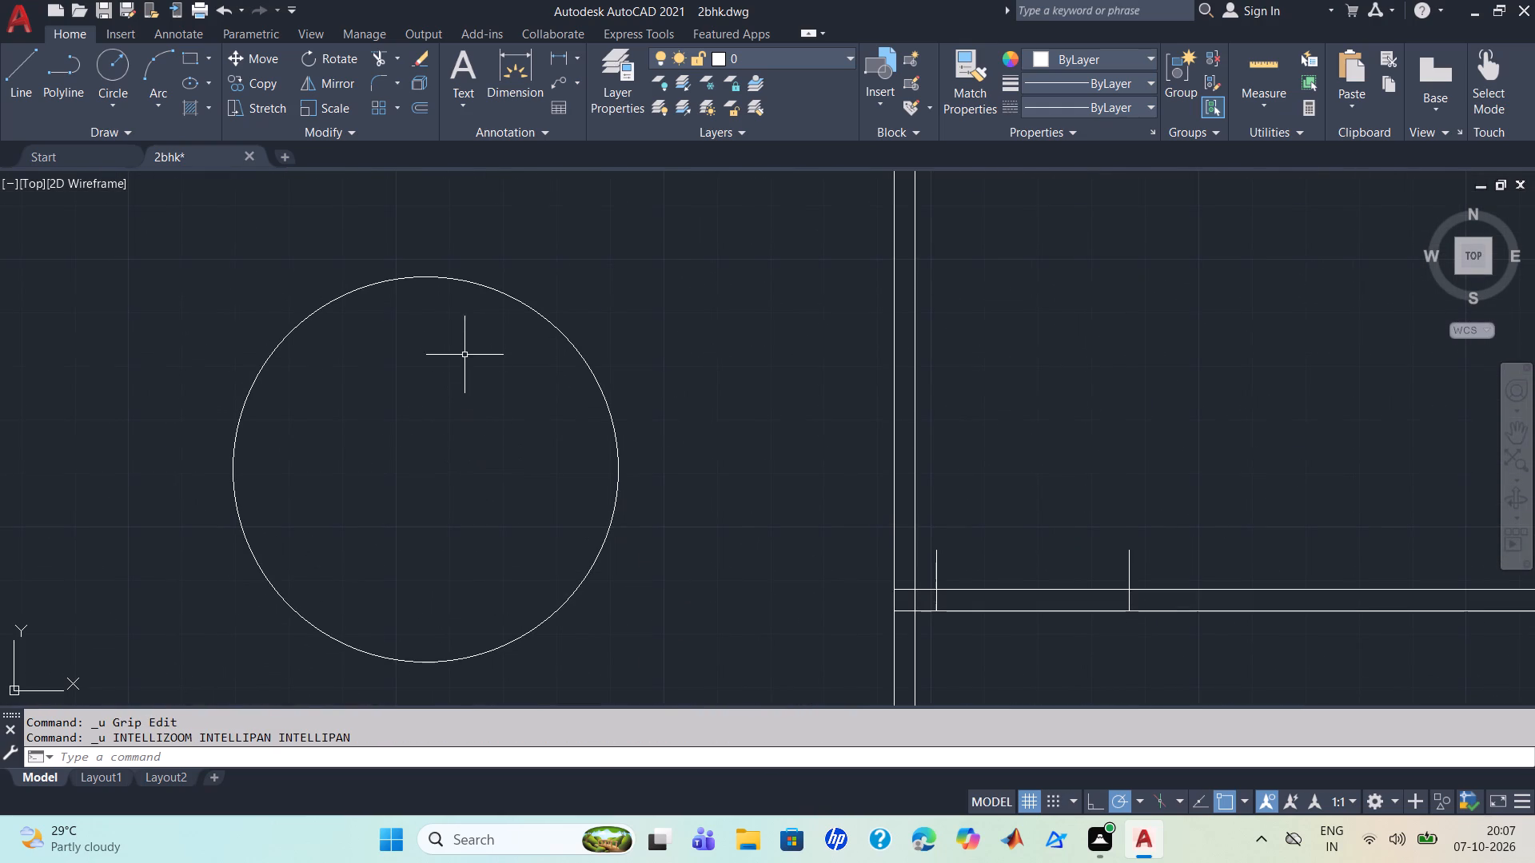
{"action": "left_click", "coordinate": [0, 60]}
{"action": "left_click", "coordinate": [20, 74]}
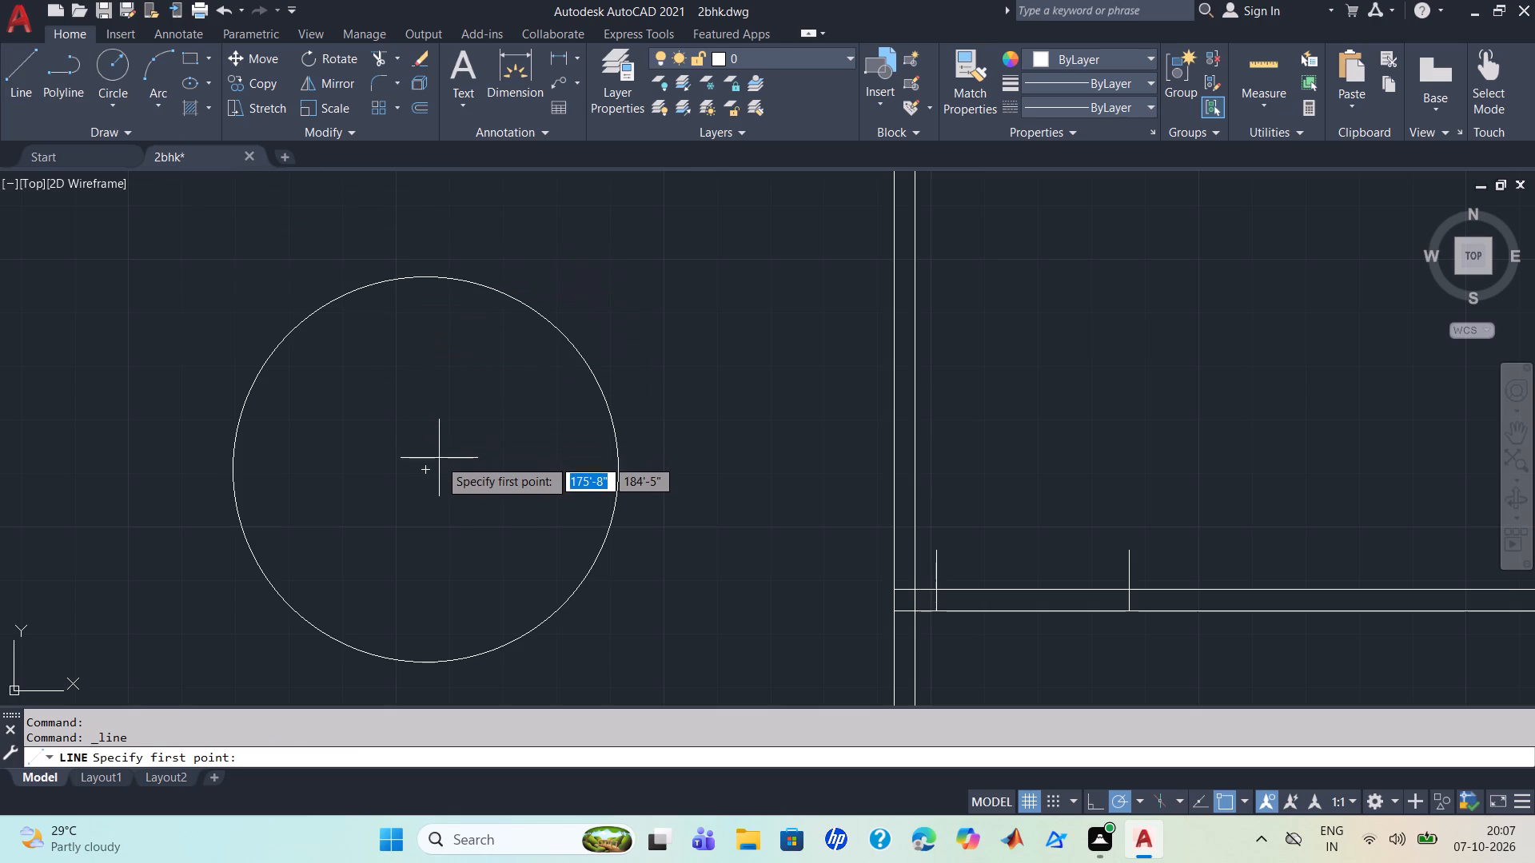
{"action": "left_click", "coordinate": [427, 469]}
{"action": "left_click", "coordinate": [420, 278]}
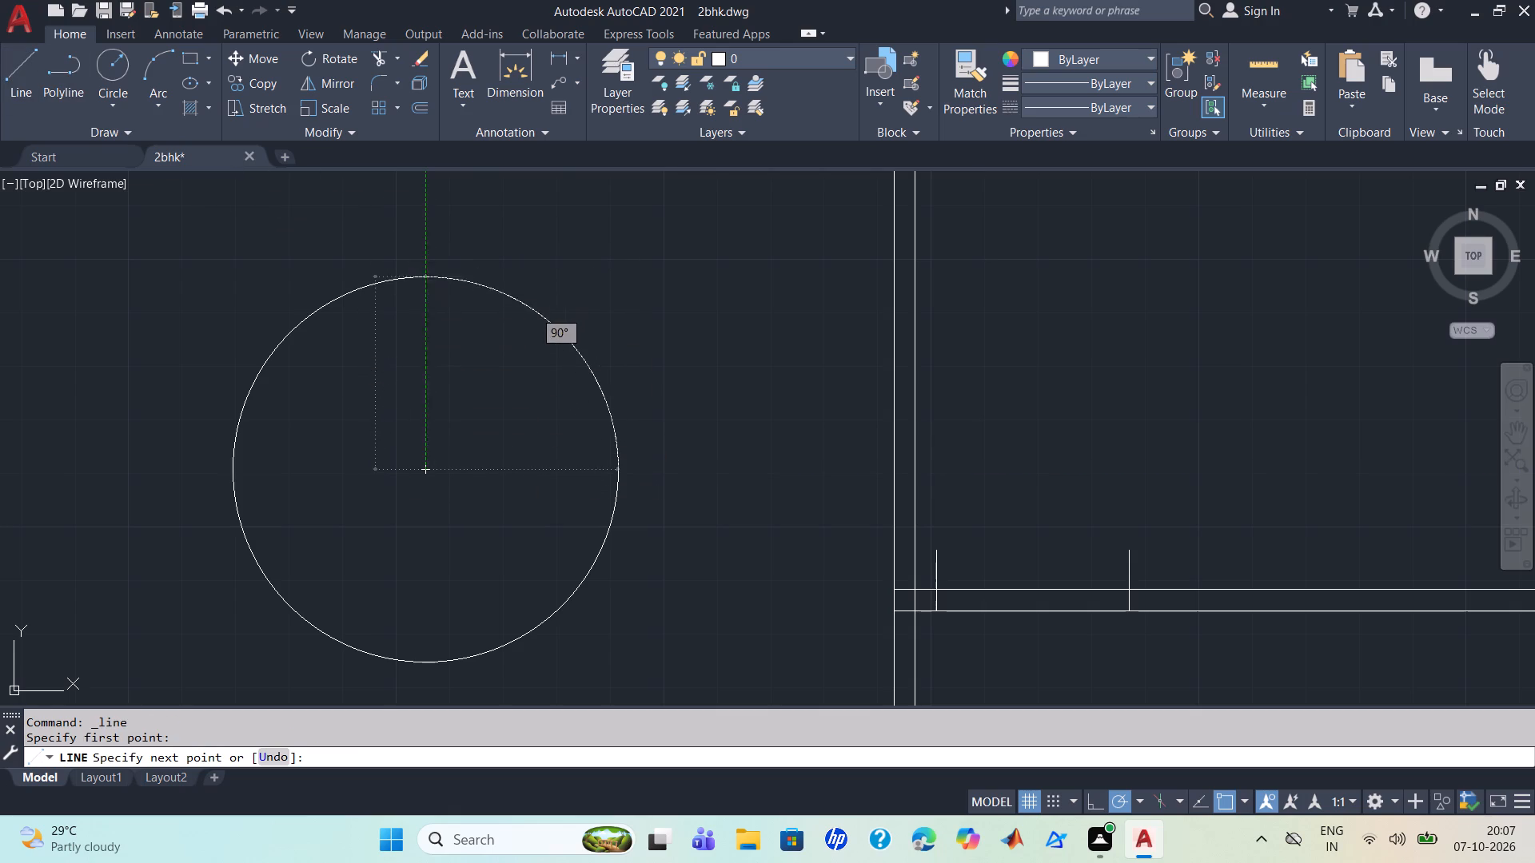
{"action": "key", "text": "Escape"}
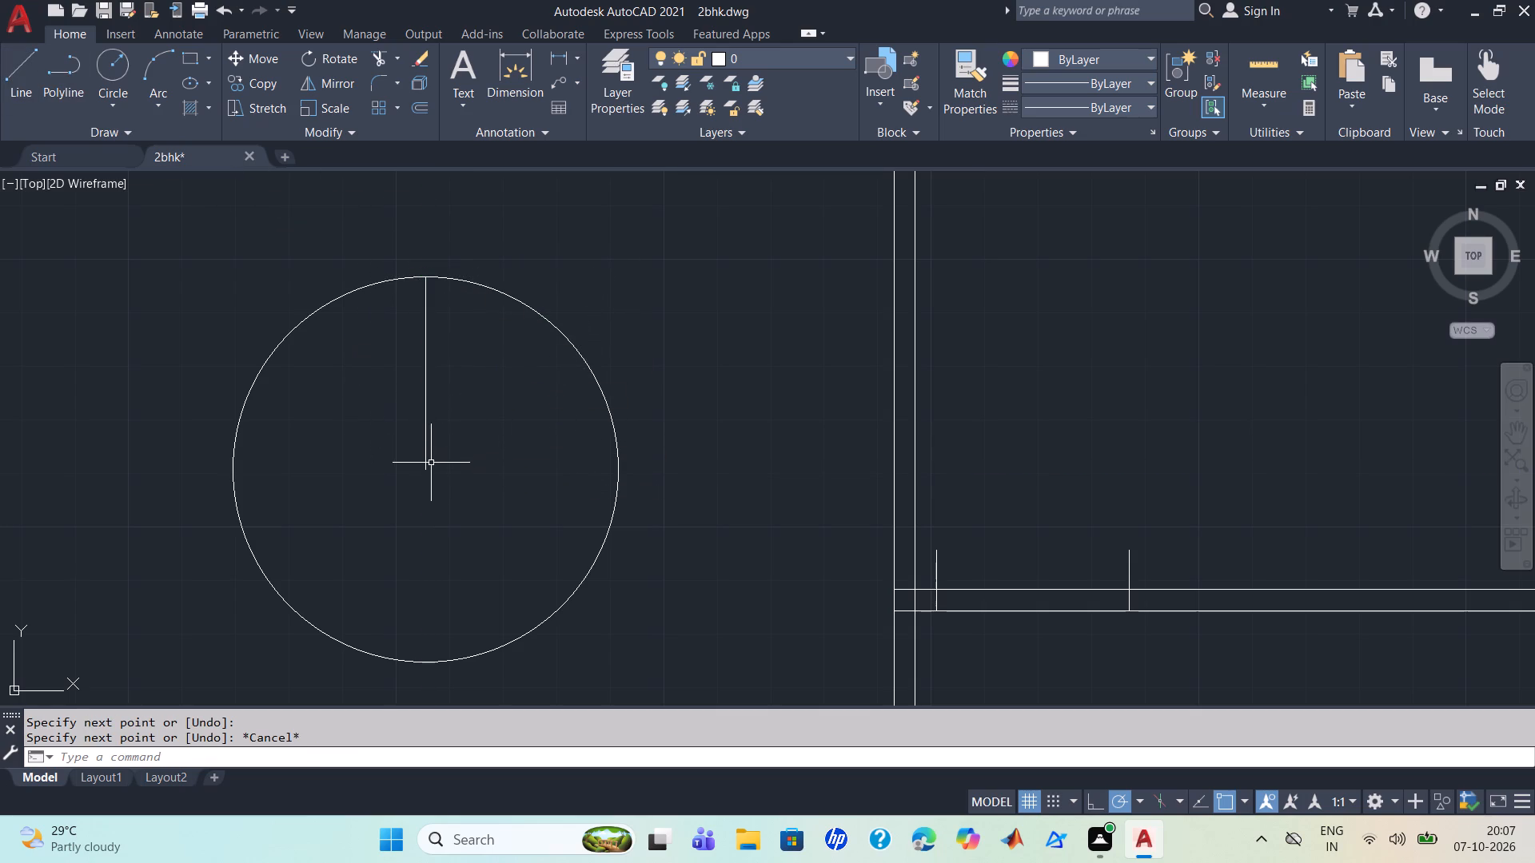
Draw a 3' horizontal line from the door circle's centre to its east quadrant.
{"action": "left_click", "coordinate": [26, 94]}
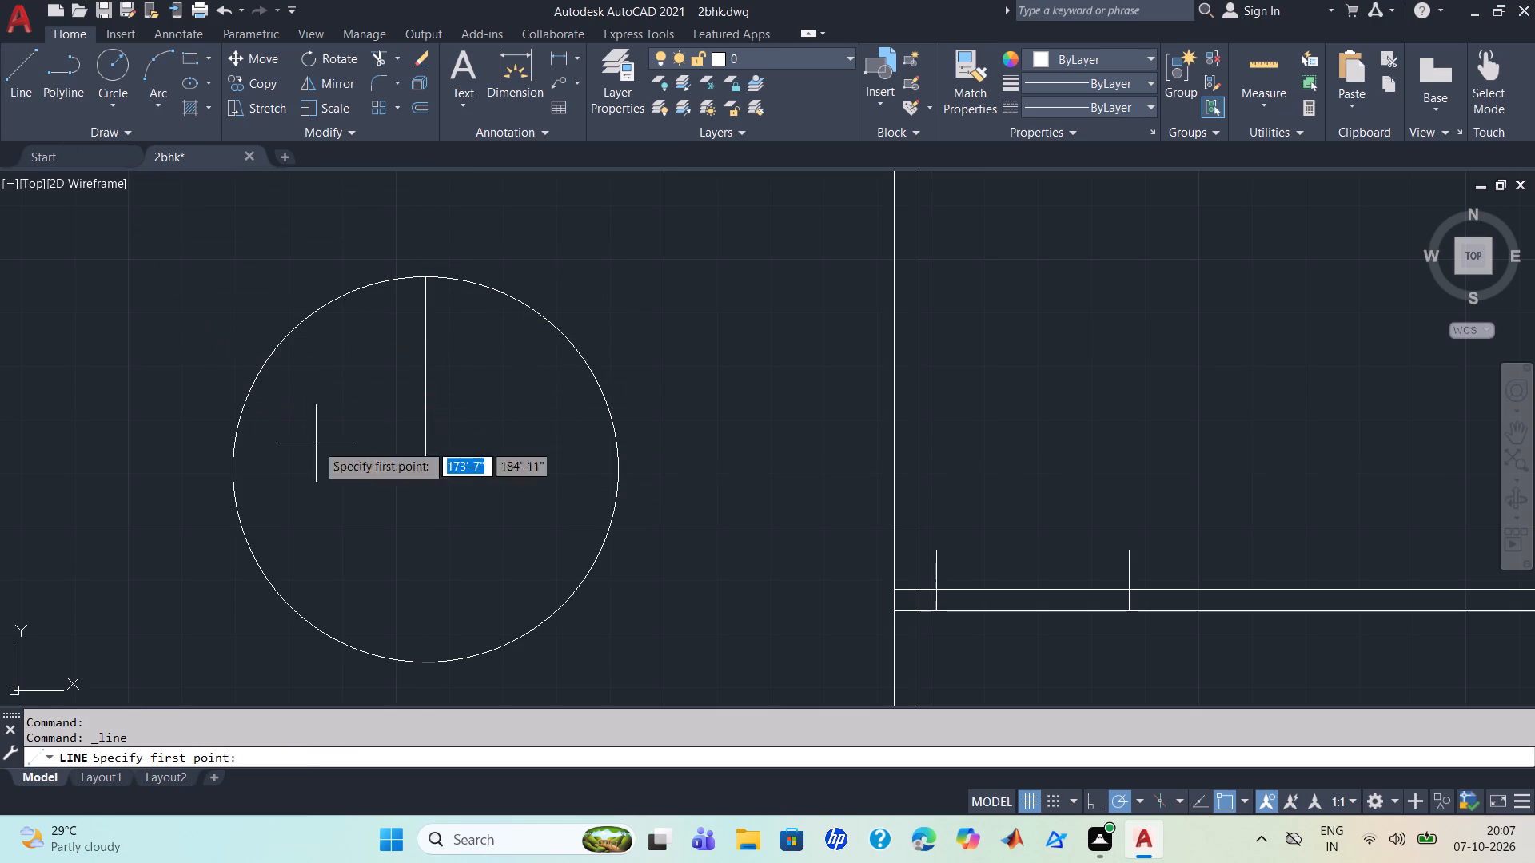
{"action": "left_click", "coordinate": [427, 470]}
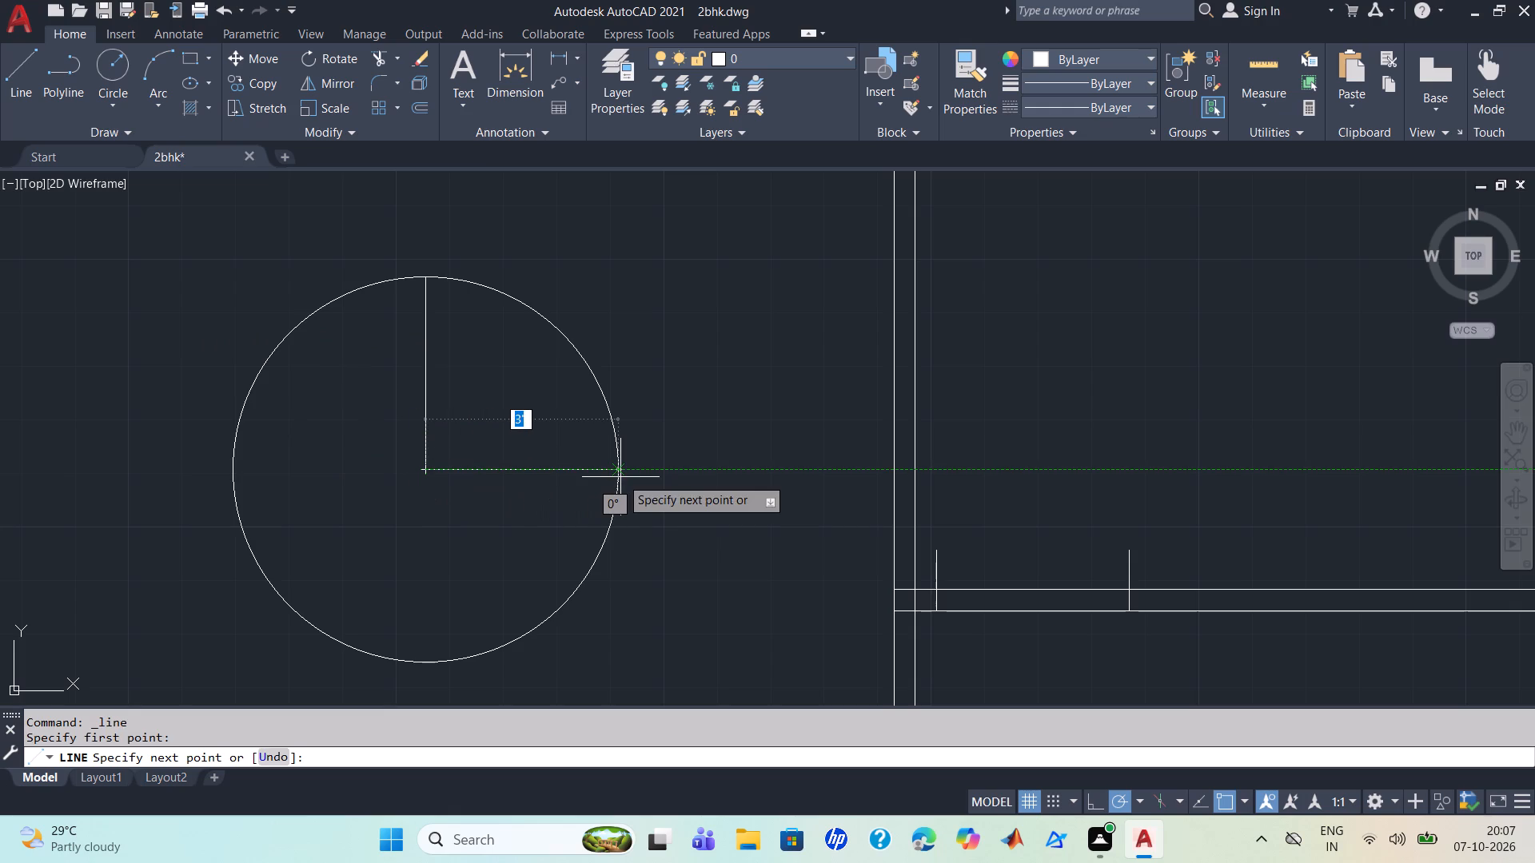
{"action": "left_click", "coordinate": [616, 477]}
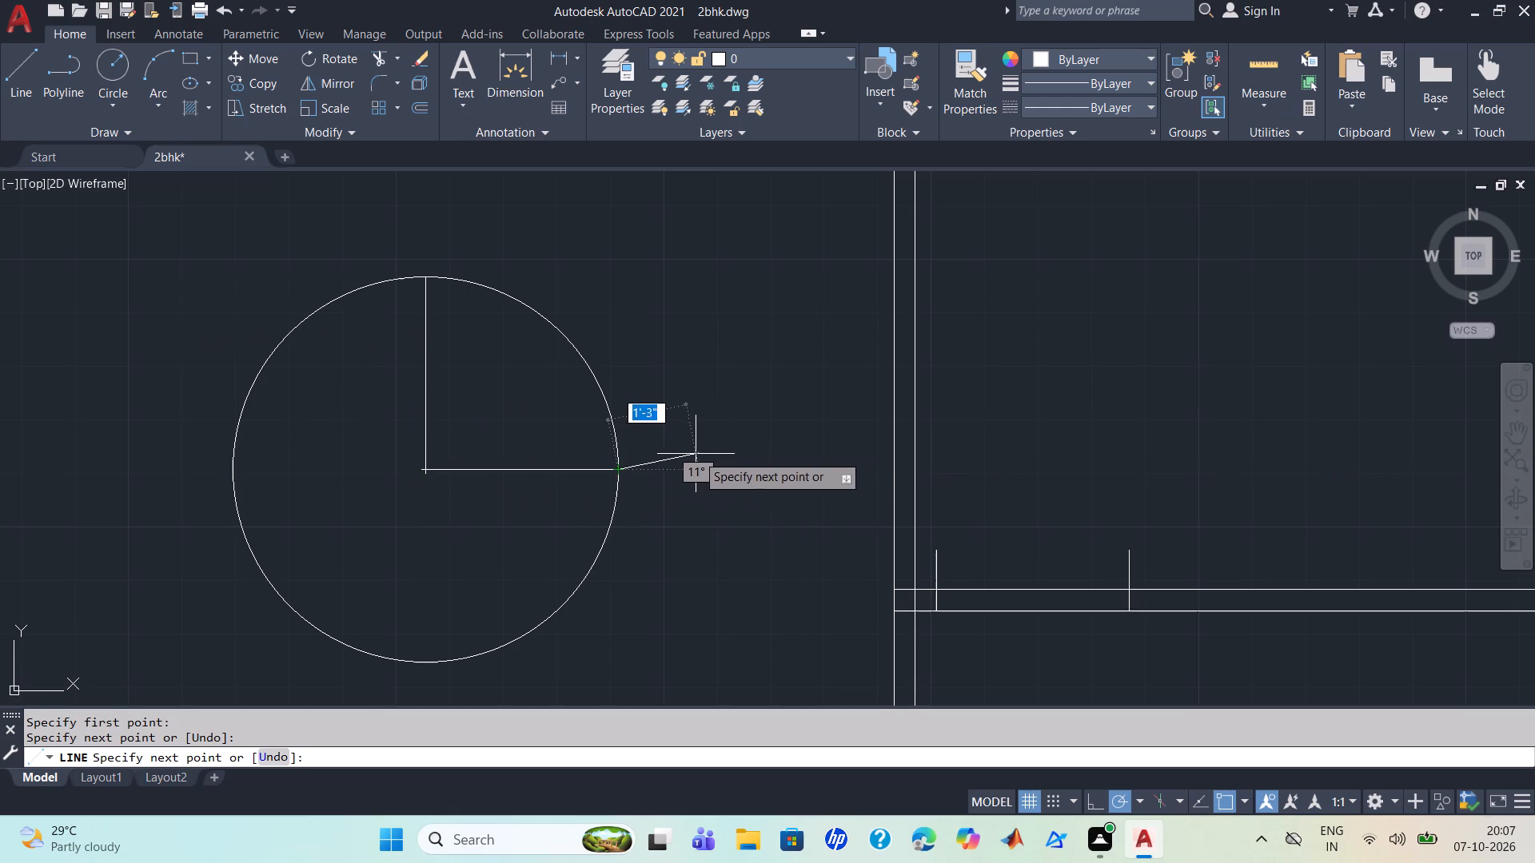
{"action": "scroll", "coordinate": [683, 437], "scroll_direction": "up", "scroll_amount": 2}
{"action": "key", "text": "Escape"}
{"action": "scroll", "coordinate": [635, 487], "scroll_direction": "down", "scroll_amount": 3}
{"action": "scroll", "coordinate": [634, 487], "scroll_direction": "up", "scroll_amount": 1}
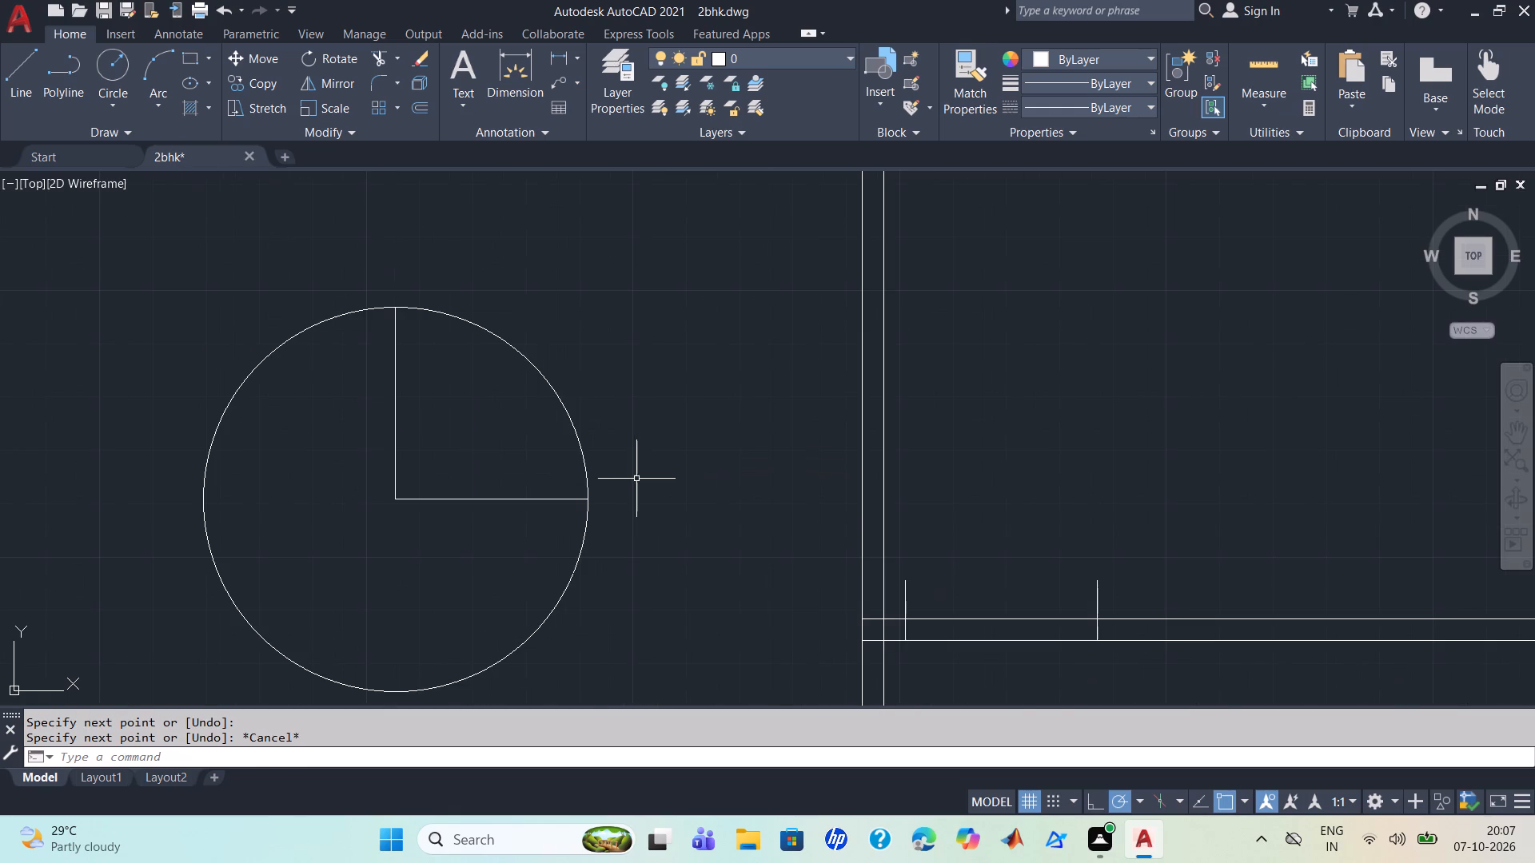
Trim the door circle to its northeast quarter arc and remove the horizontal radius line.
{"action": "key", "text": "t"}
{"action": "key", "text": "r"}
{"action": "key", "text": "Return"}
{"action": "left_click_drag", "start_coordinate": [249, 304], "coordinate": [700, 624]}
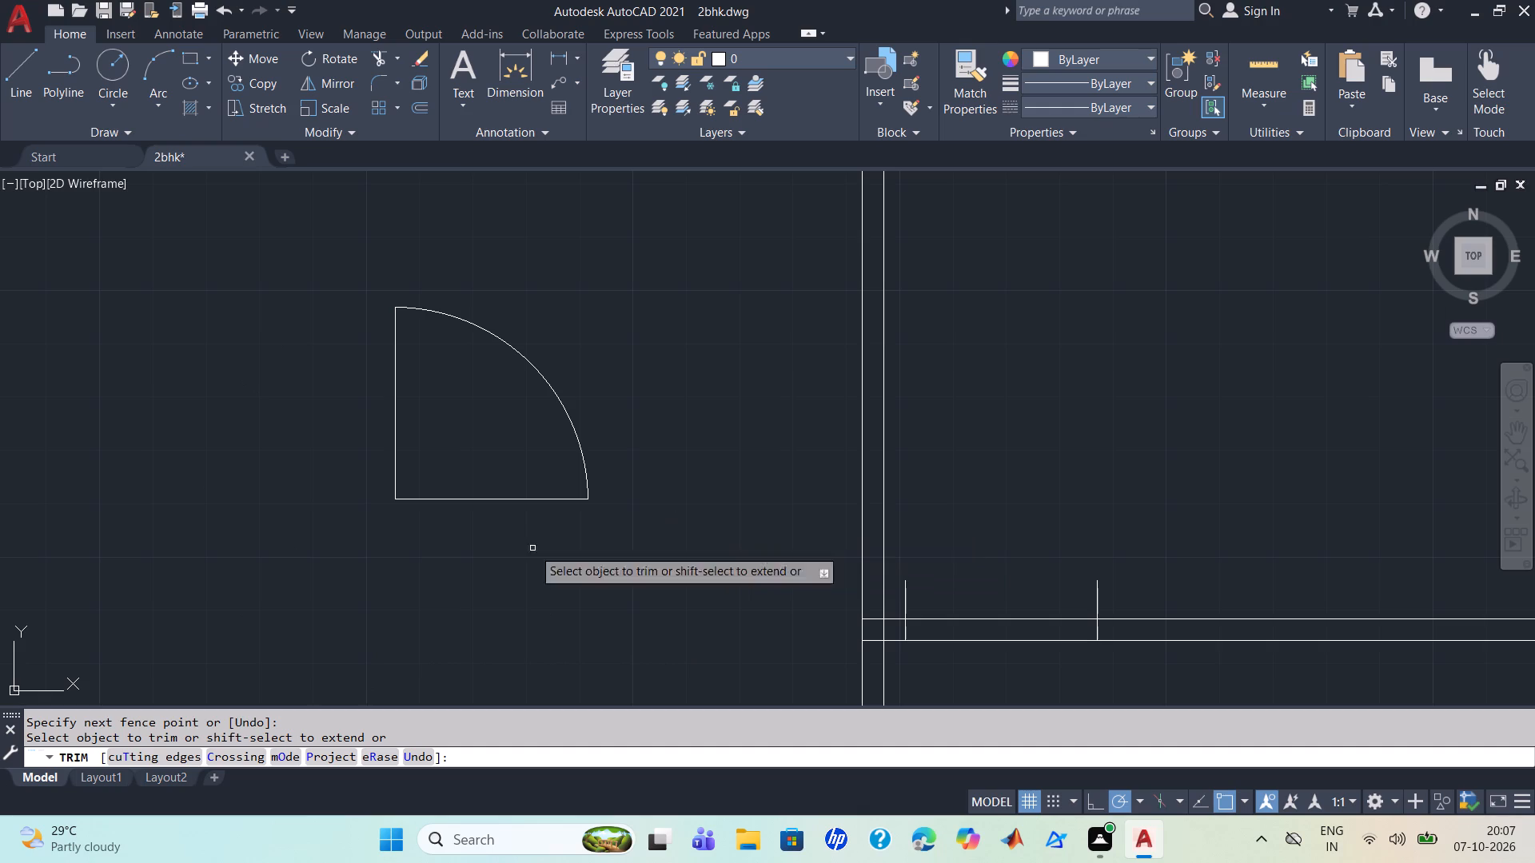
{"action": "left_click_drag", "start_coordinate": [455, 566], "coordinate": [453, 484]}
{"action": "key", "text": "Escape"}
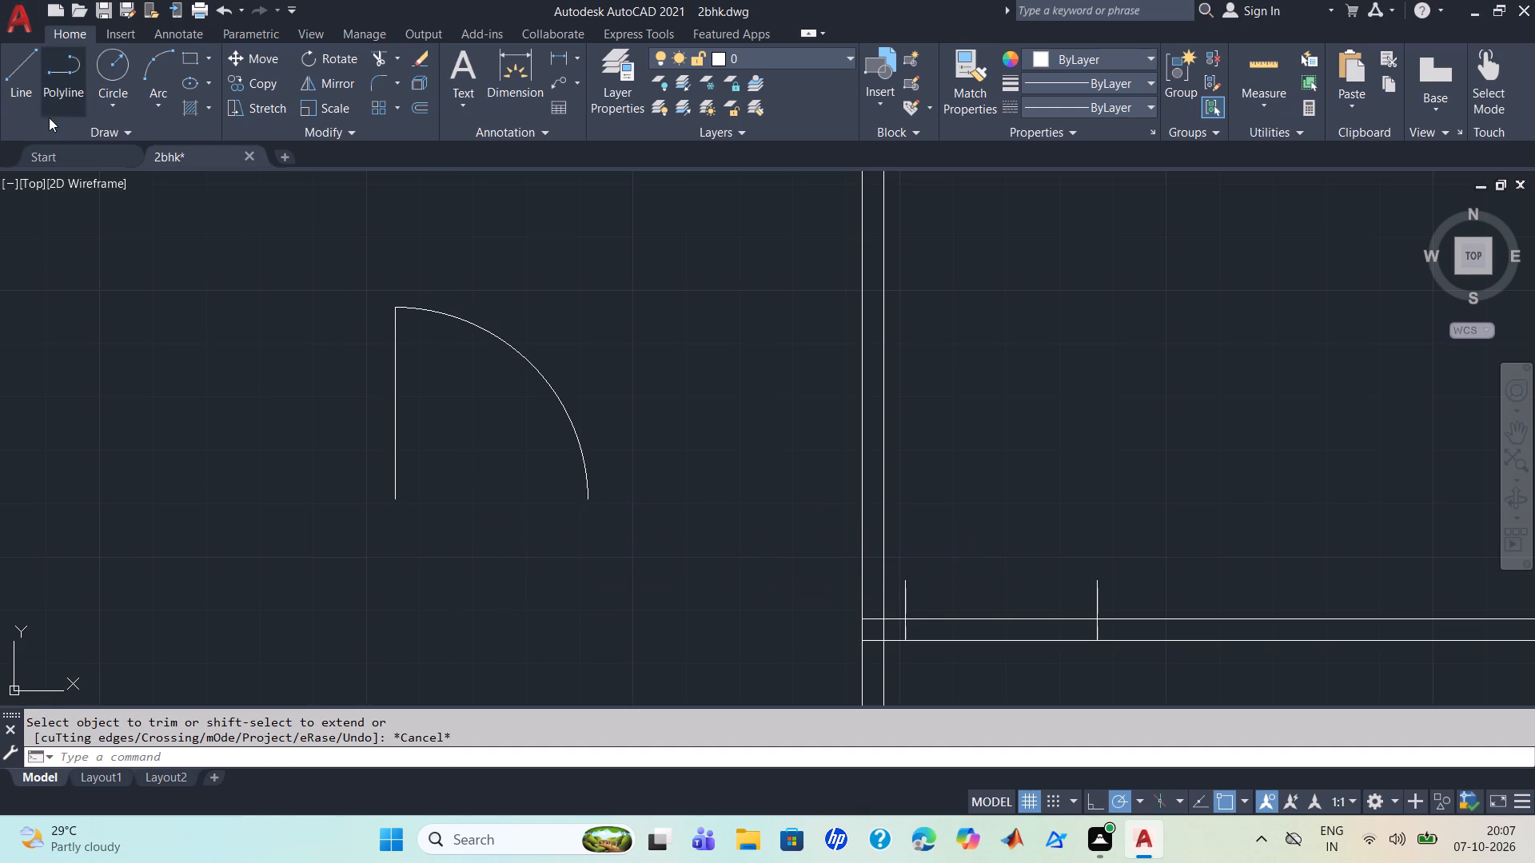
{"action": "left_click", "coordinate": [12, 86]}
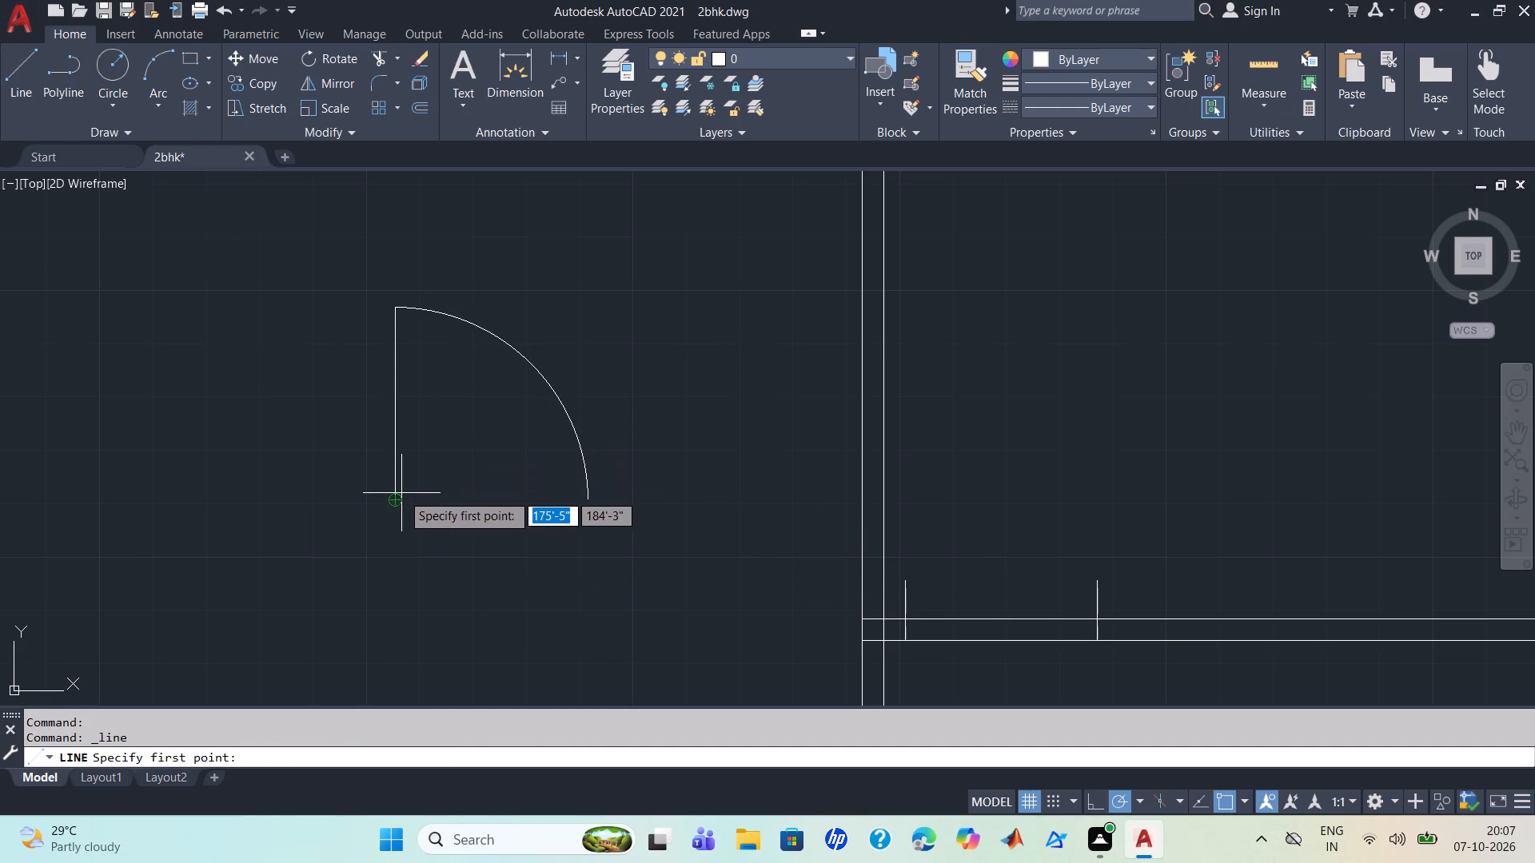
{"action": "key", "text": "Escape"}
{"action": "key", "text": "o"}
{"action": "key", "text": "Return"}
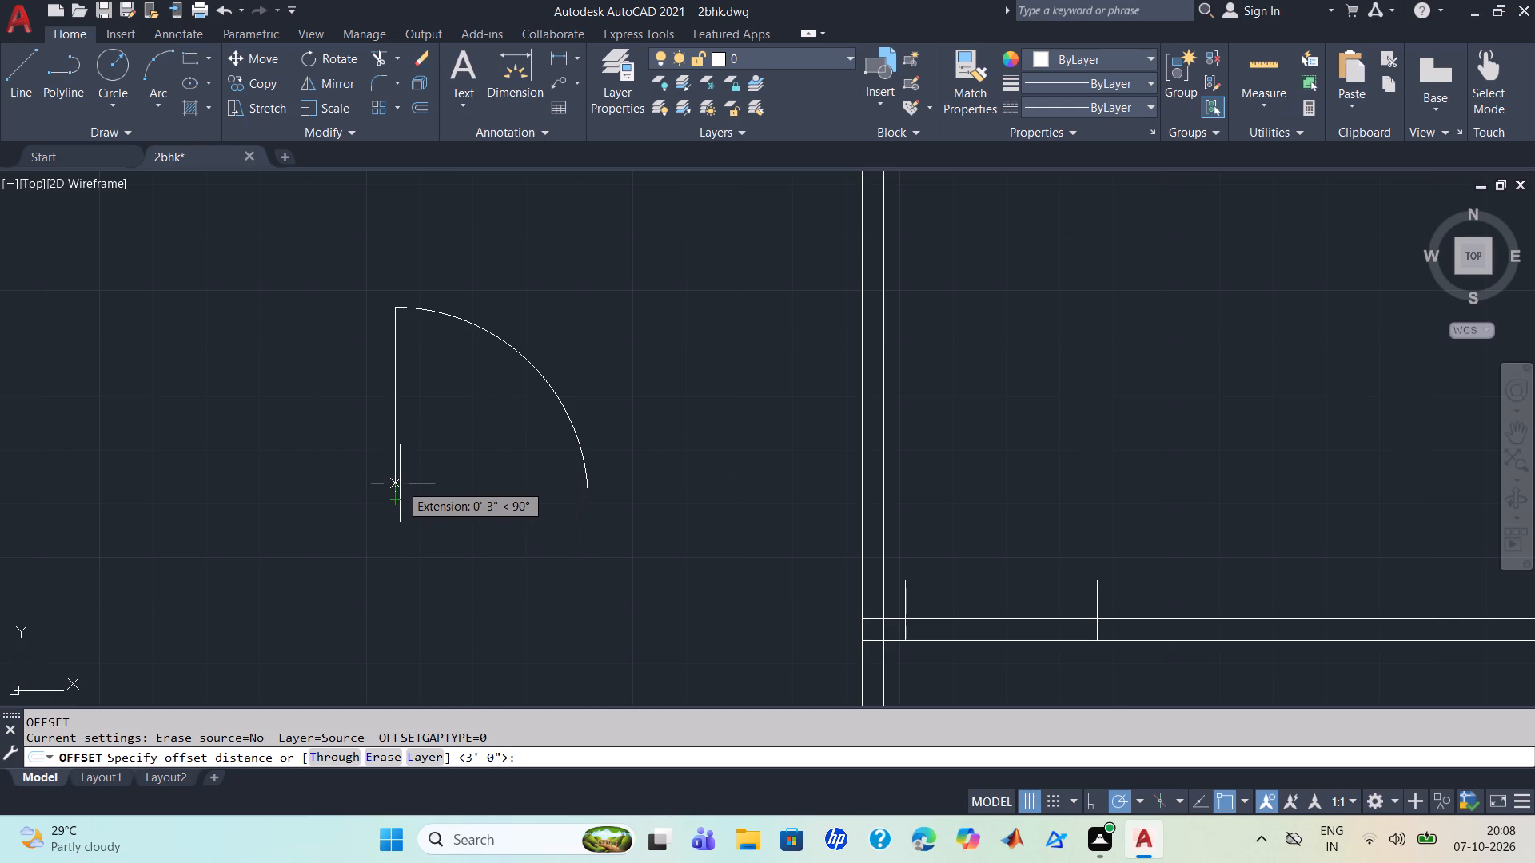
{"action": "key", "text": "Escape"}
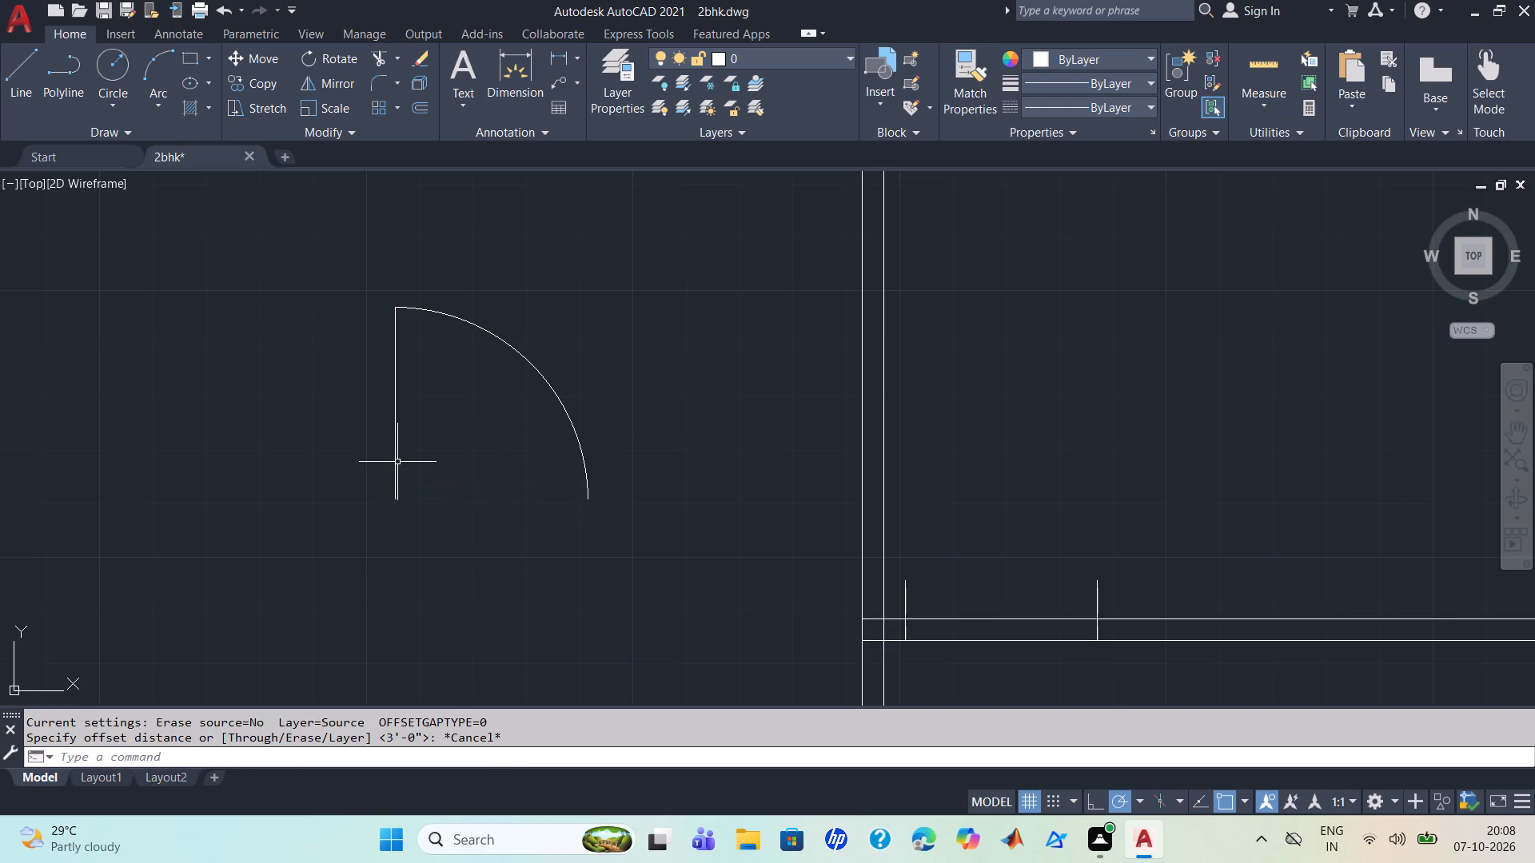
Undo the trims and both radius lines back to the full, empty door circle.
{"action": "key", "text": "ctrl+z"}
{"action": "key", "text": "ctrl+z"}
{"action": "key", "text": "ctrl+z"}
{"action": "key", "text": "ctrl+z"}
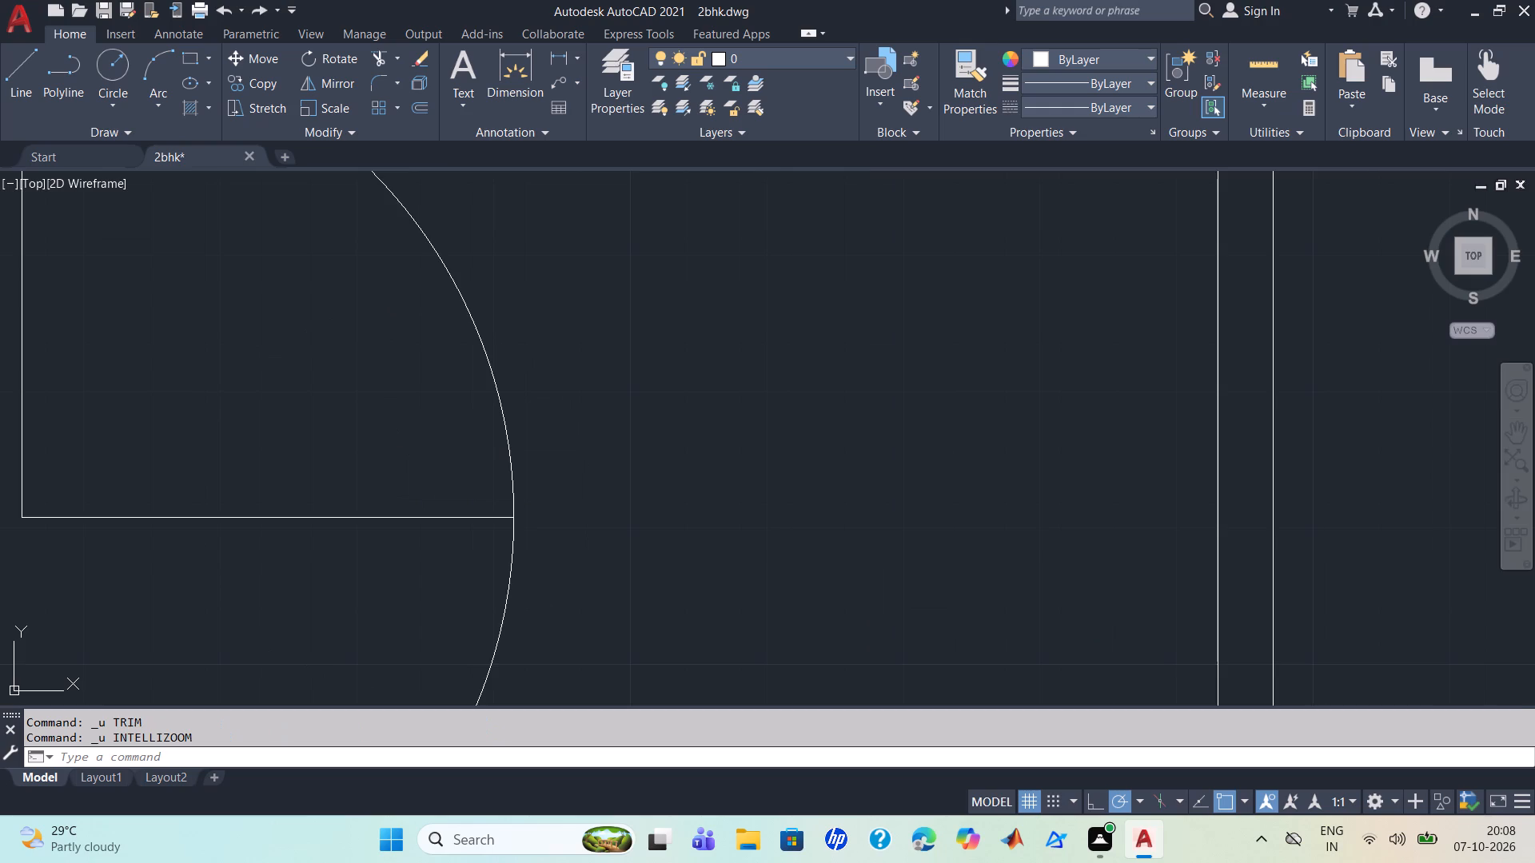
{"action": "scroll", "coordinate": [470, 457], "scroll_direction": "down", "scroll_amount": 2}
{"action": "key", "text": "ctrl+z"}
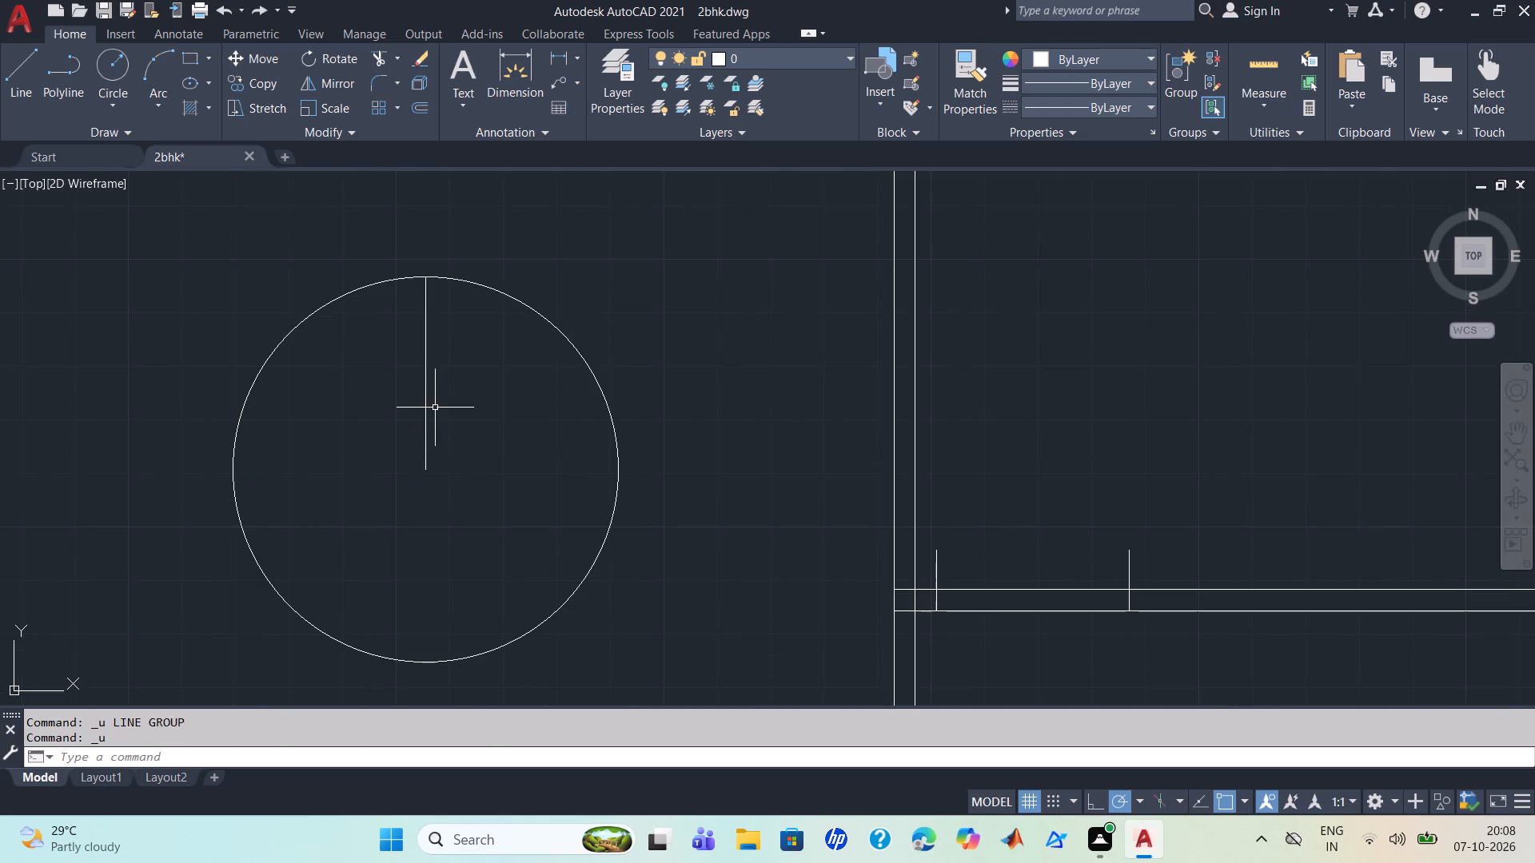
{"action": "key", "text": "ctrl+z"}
Draw a 3' vertical line from the door circle's centre up to its top quadrant.
{"action": "left_click", "coordinate": [16, 81]}
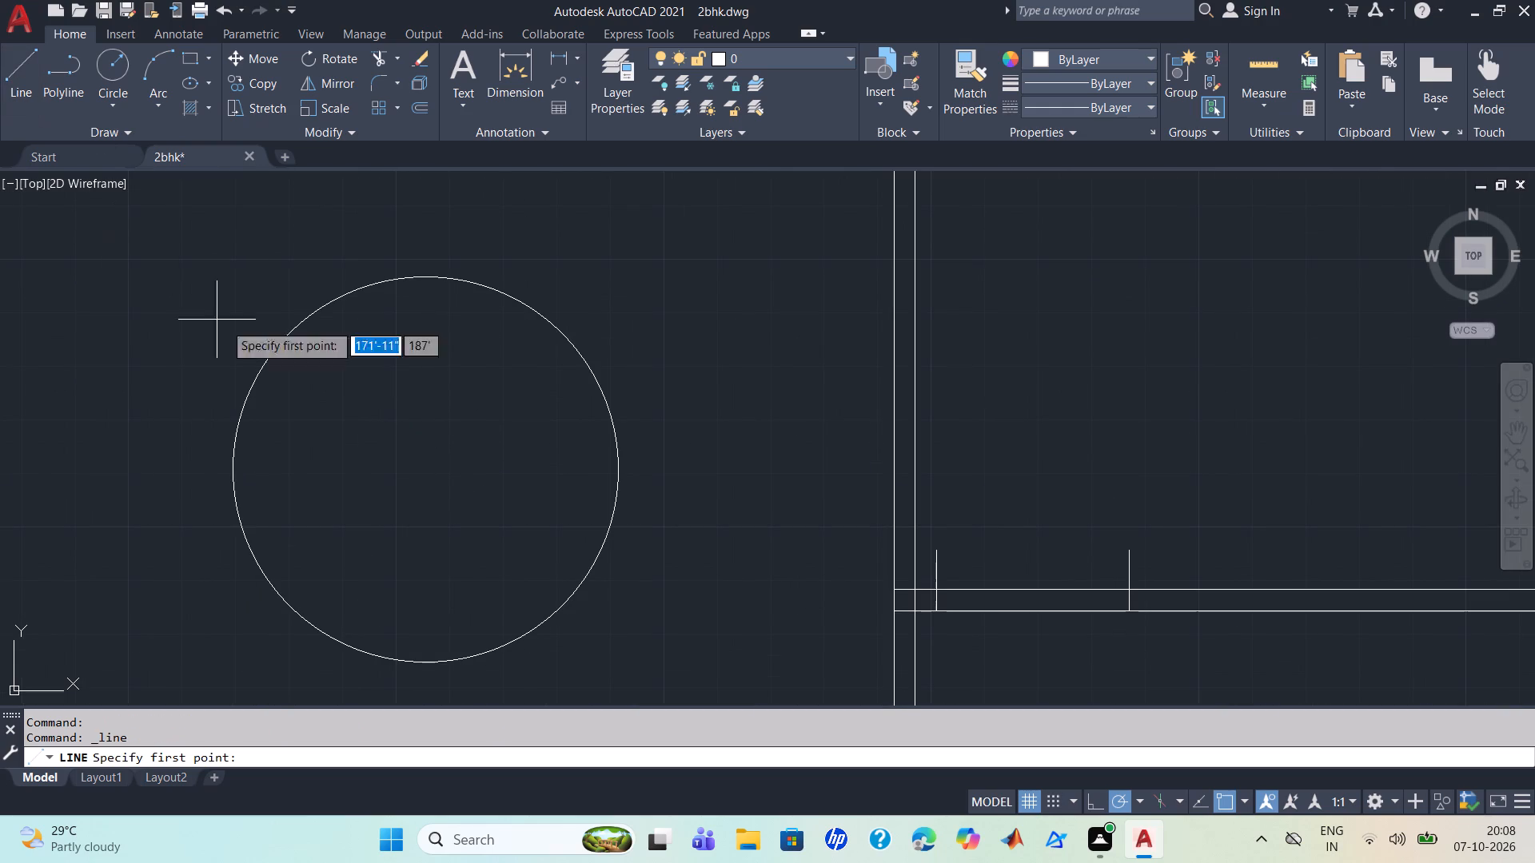
{"action": "left_click", "coordinate": [431, 468]}
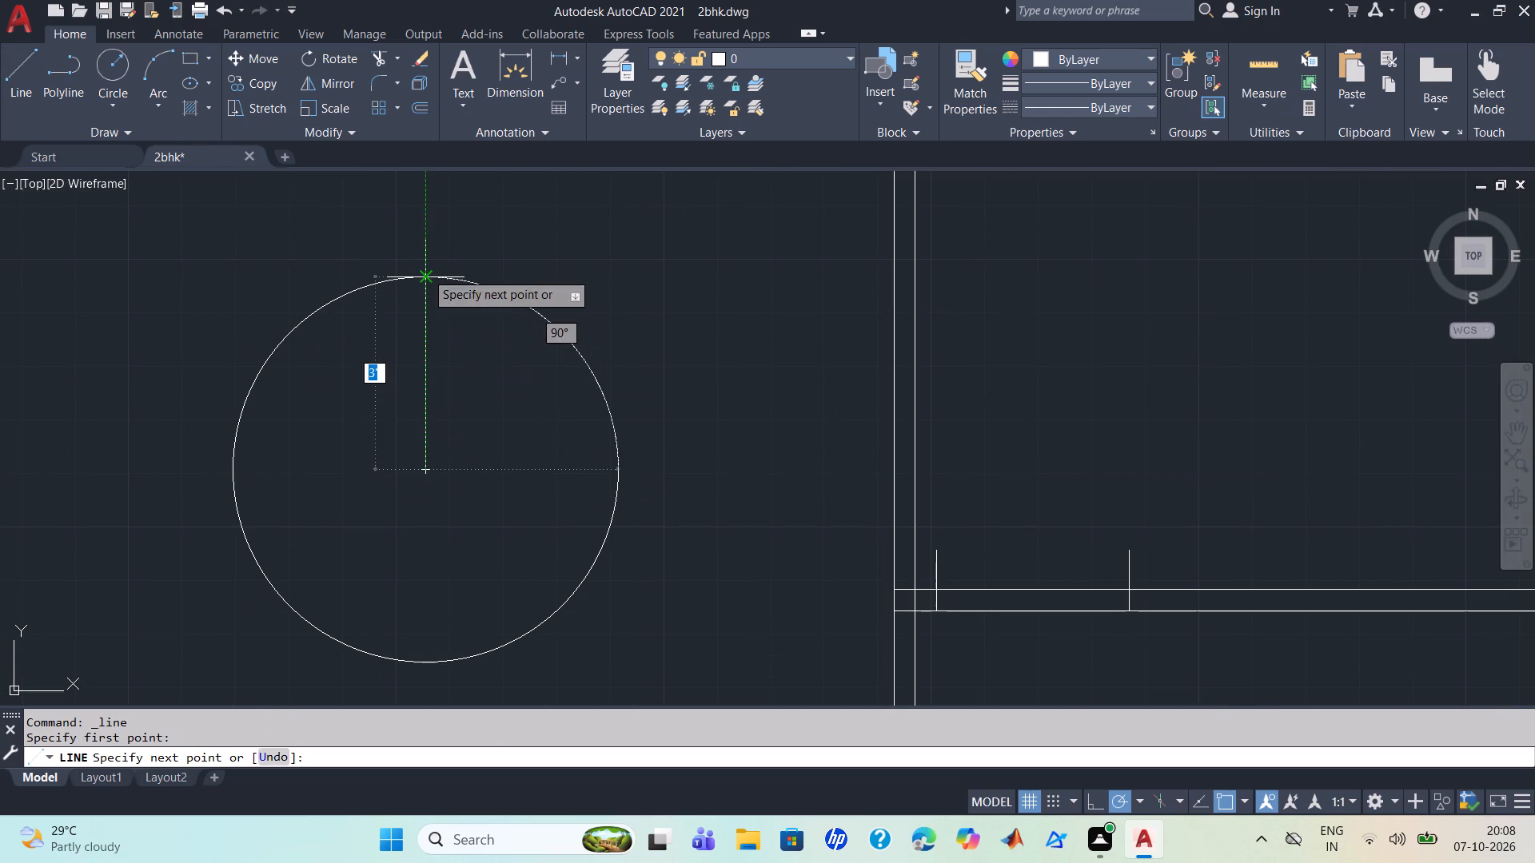
{"action": "left_click", "coordinate": [425, 273]}
{"action": "key", "text": "Escape"}
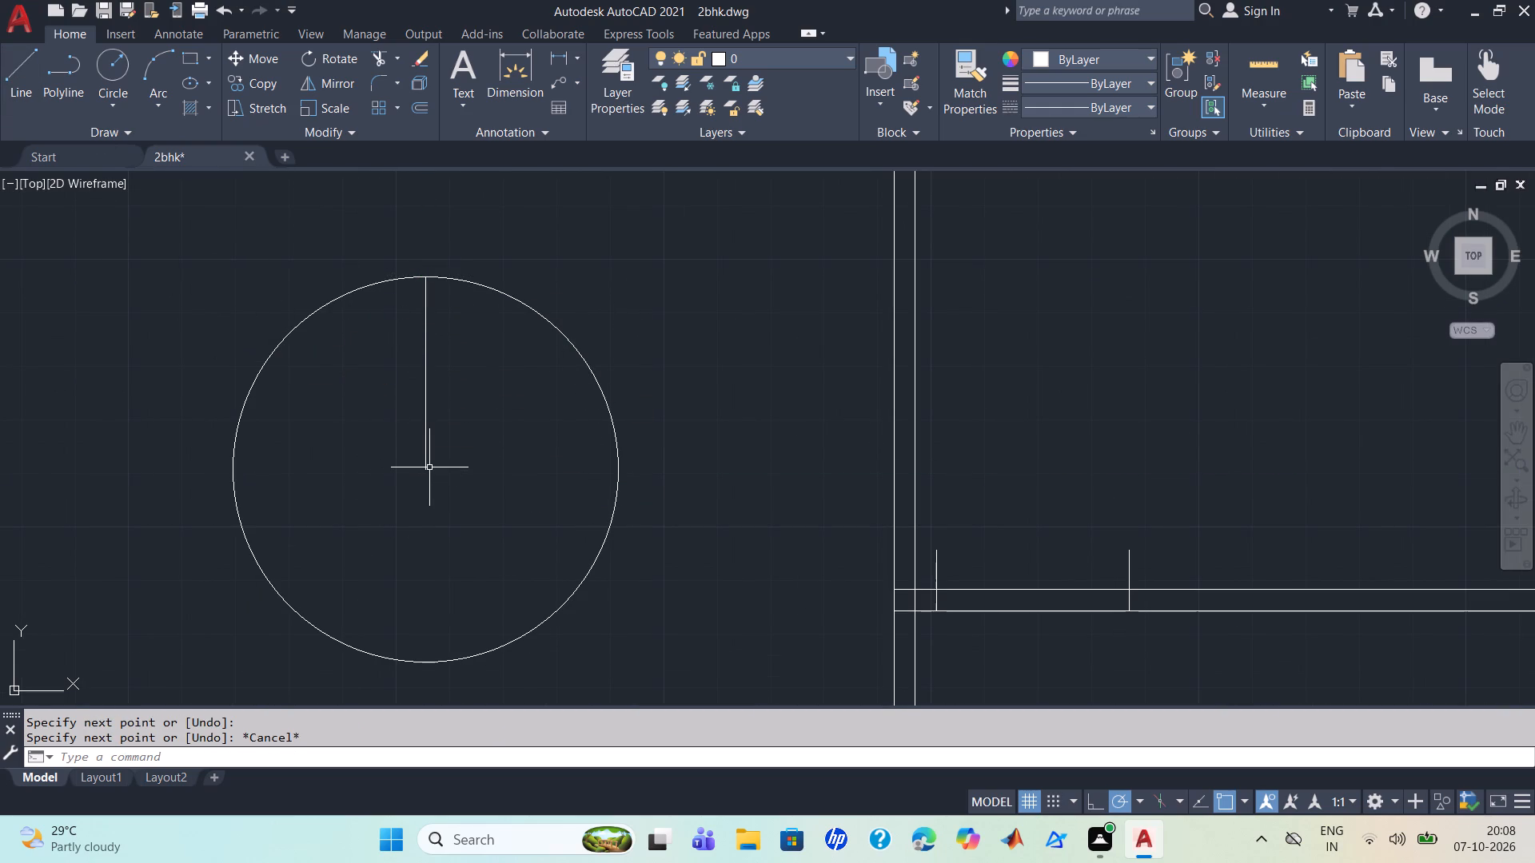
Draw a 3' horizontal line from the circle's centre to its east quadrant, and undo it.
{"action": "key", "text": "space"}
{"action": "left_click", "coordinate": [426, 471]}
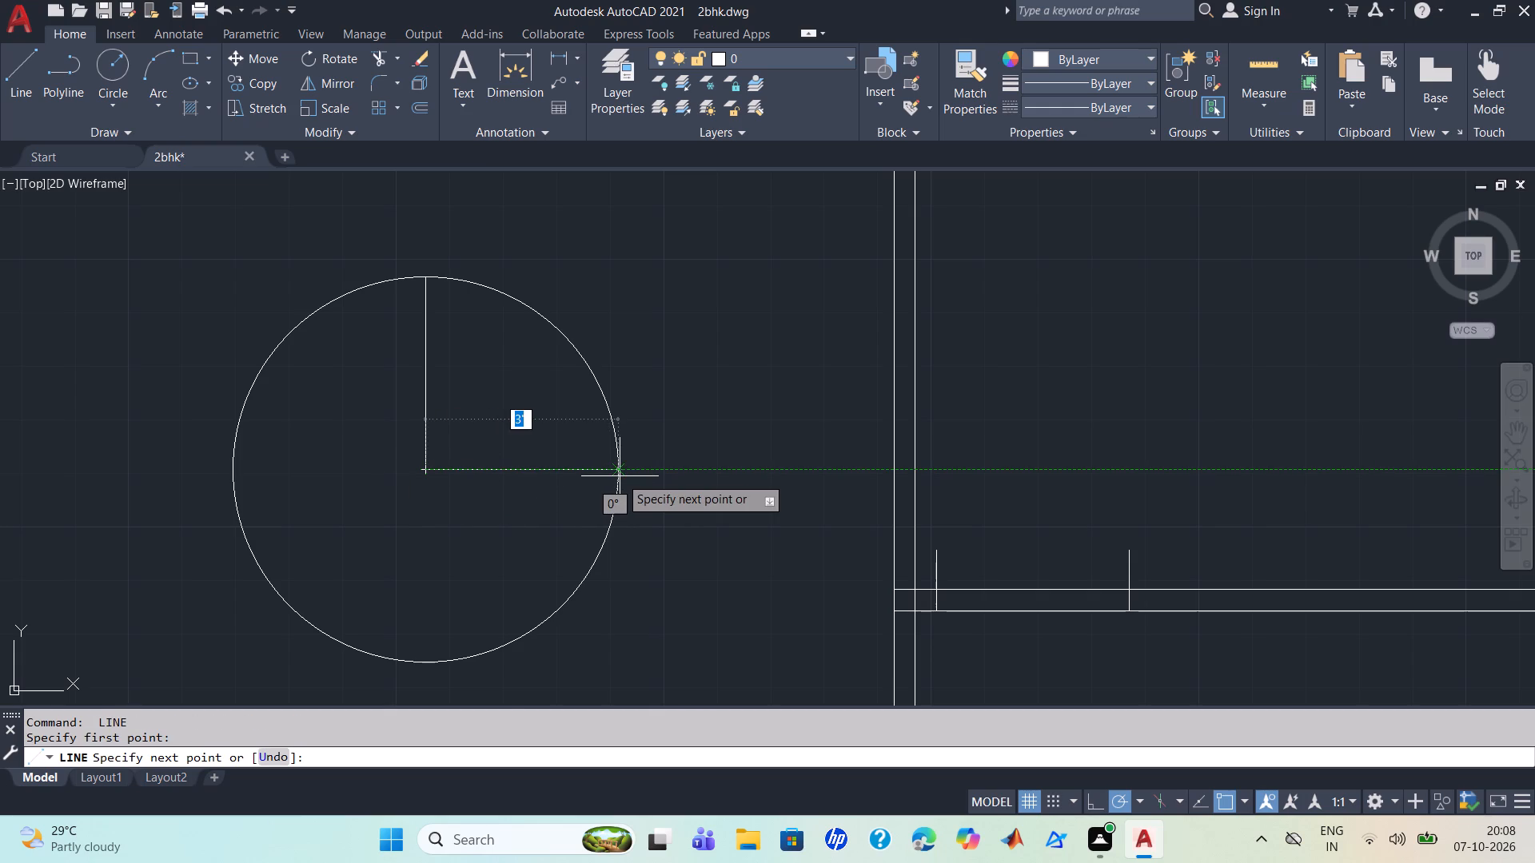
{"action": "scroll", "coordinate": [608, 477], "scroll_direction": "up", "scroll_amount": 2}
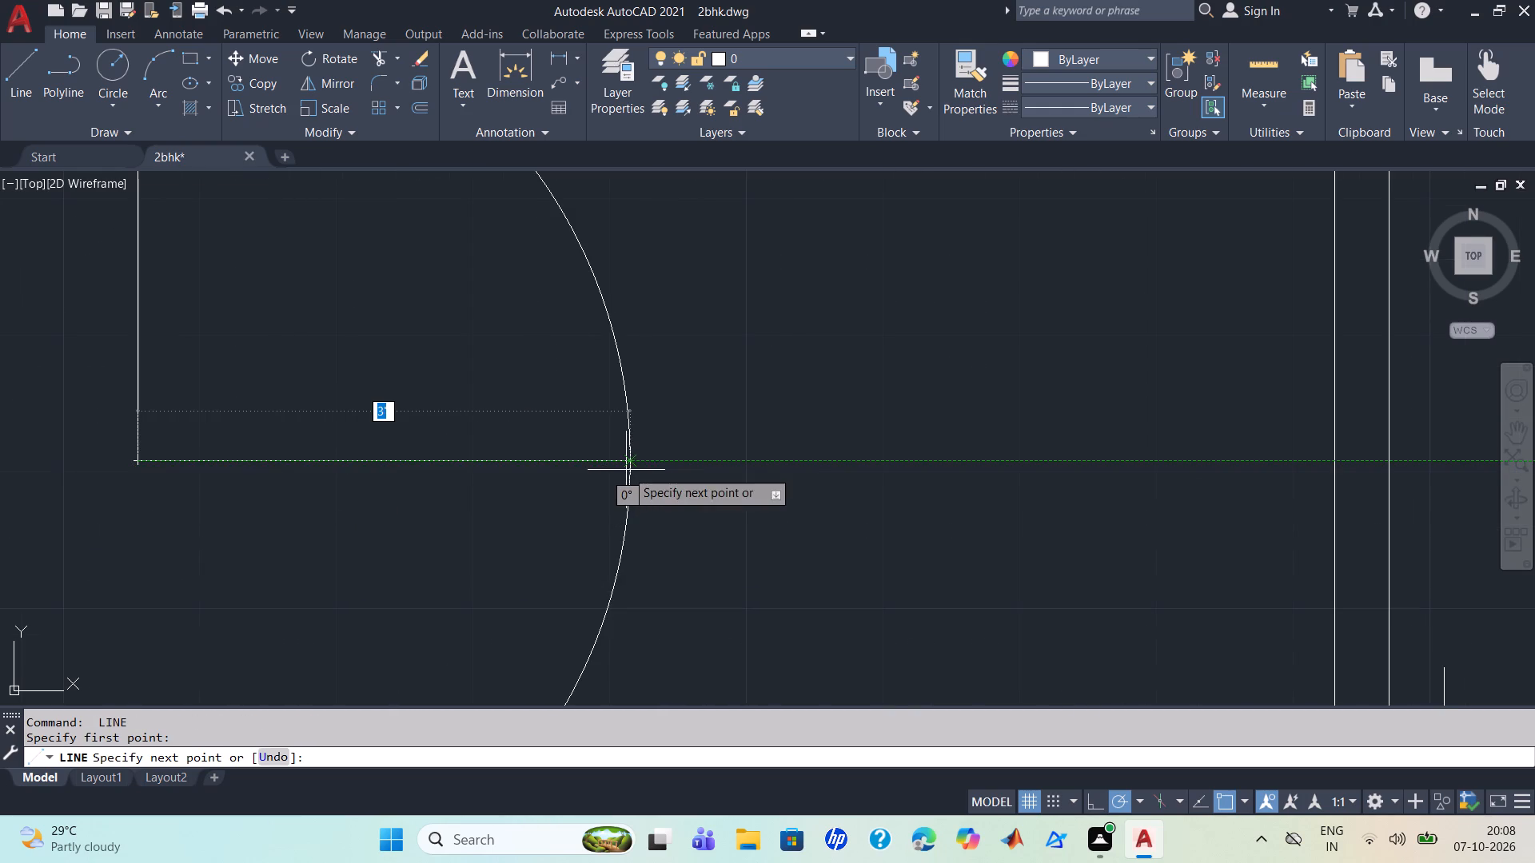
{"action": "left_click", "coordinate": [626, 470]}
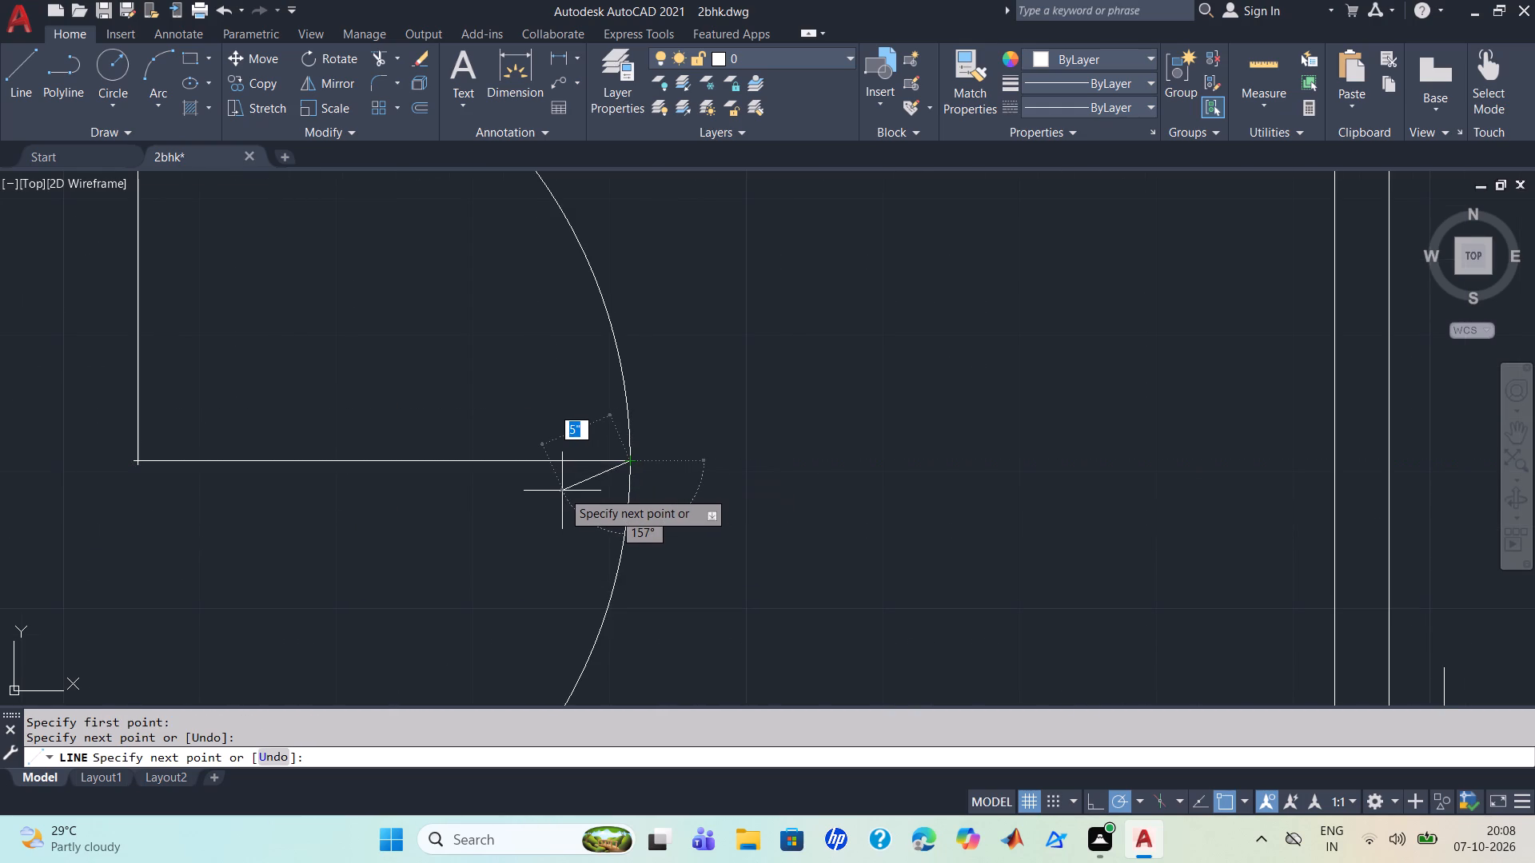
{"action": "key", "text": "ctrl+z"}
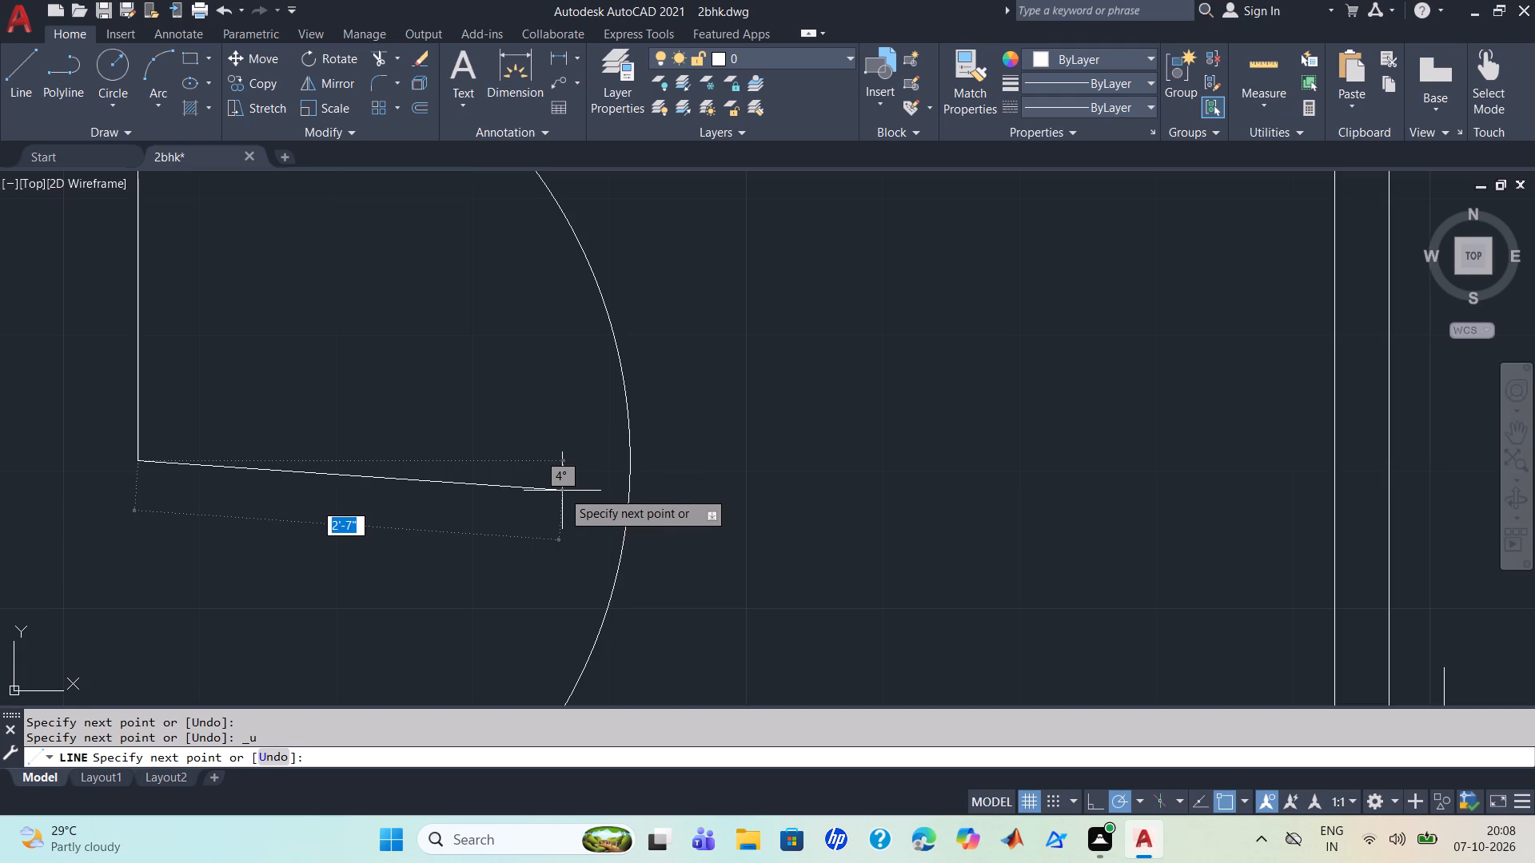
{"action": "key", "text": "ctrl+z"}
Draw a 3' horizontal line from the lower end of the vertical line to the circle's east quadrant.
{"action": "scroll", "coordinate": [443, 467], "scroll_direction": "up", "scroll_amount": 2}
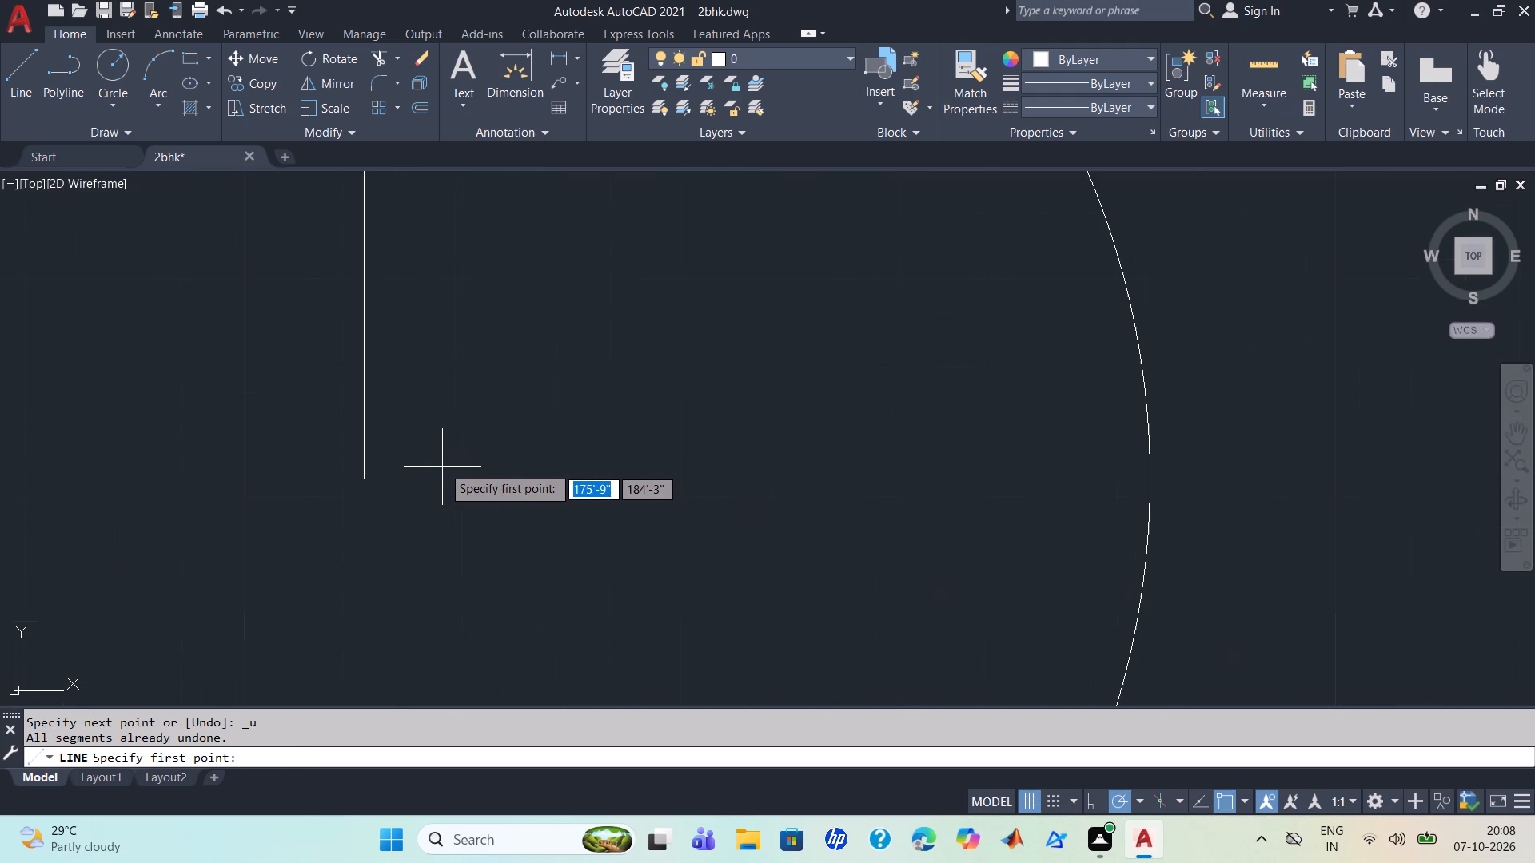
{"action": "scroll", "coordinate": [442, 466], "scroll_direction": "up", "scroll_amount": 1}
{"action": "key", "text": "space"}
{"action": "left_click", "coordinate": [366, 476]}
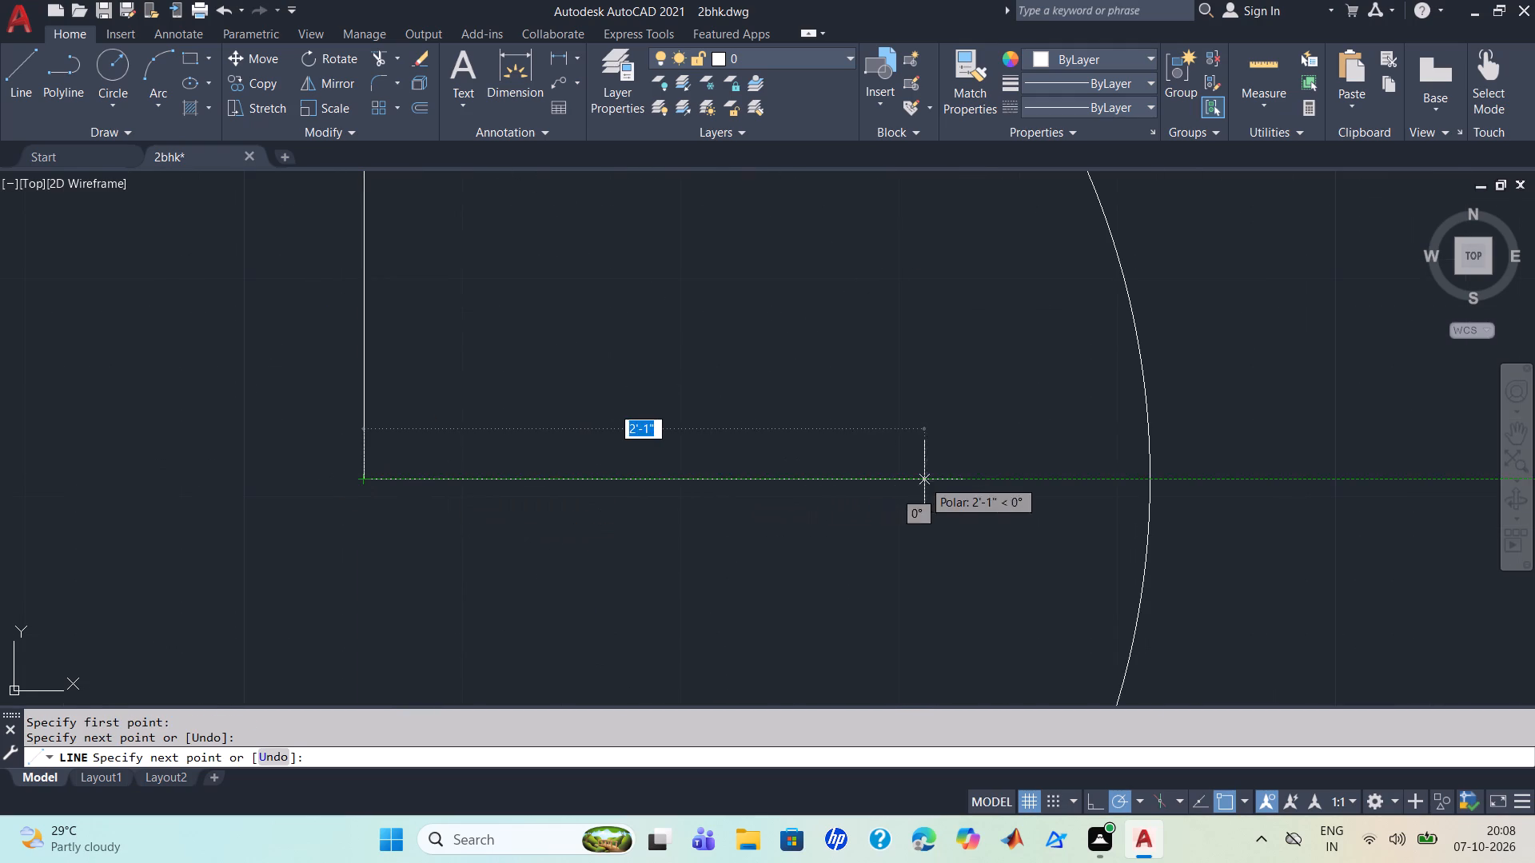
{"action": "scroll", "coordinate": [1150, 493], "scroll_direction": "up", "scroll_amount": 1}
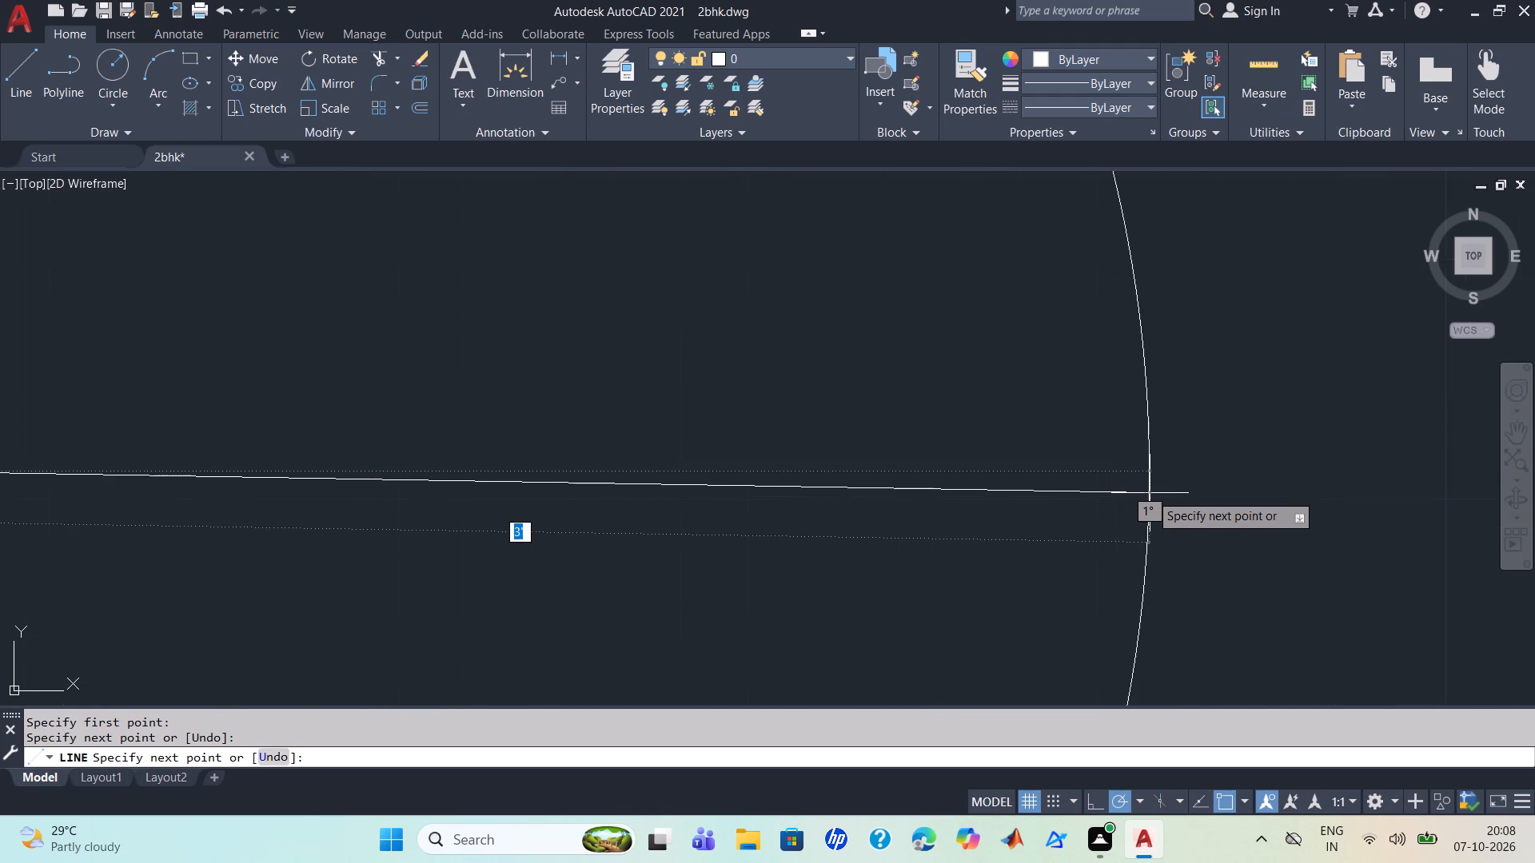
{"action": "scroll", "coordinate": [1150, 493], "scroll_direction": "down", "scroll_amount": 2}
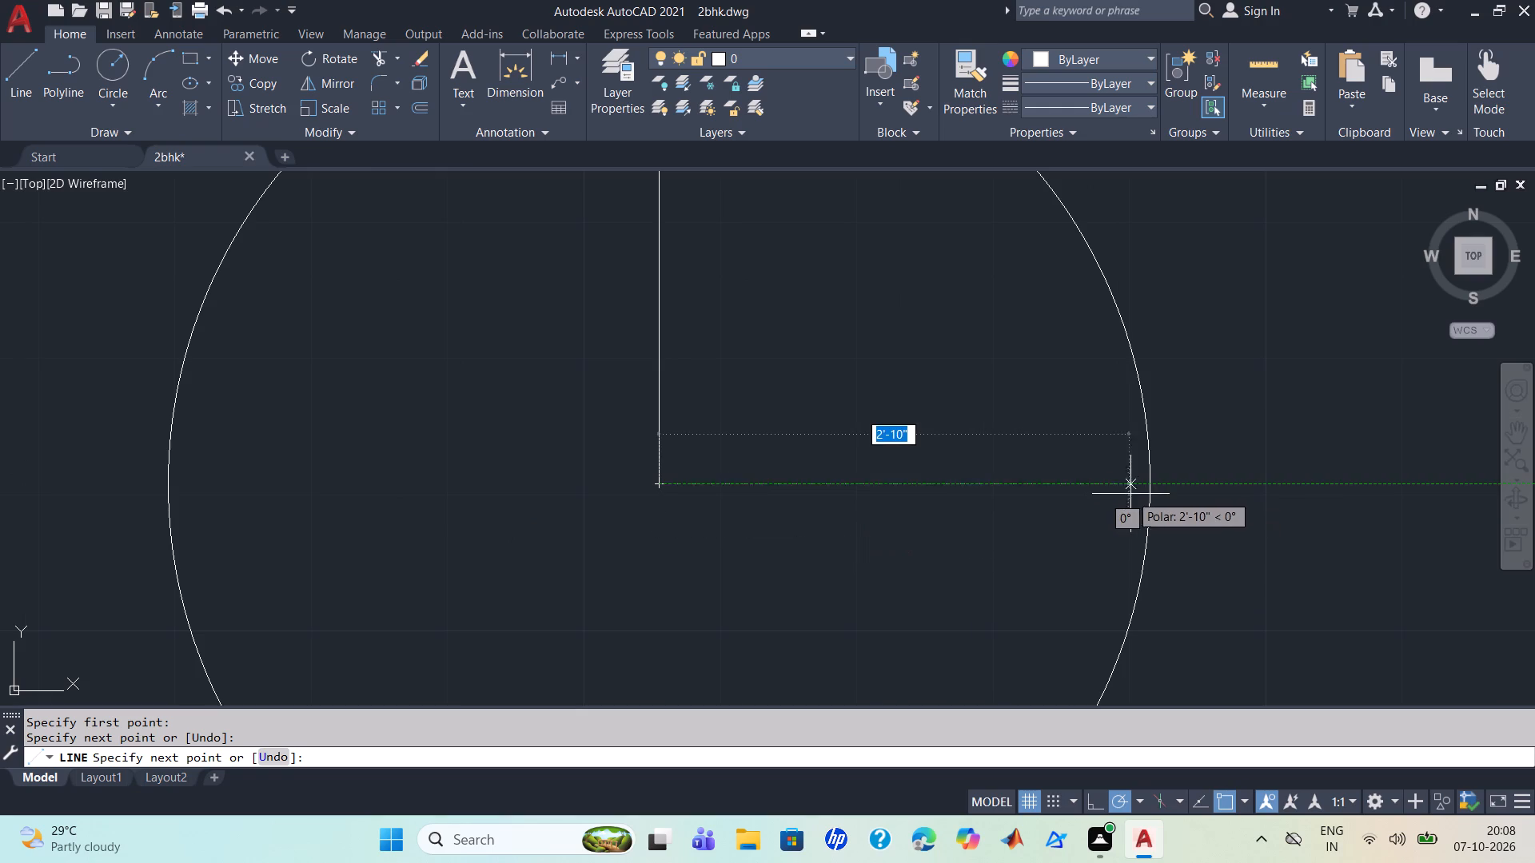
{"action": "left_click", "coordinate": [1153, 495]}
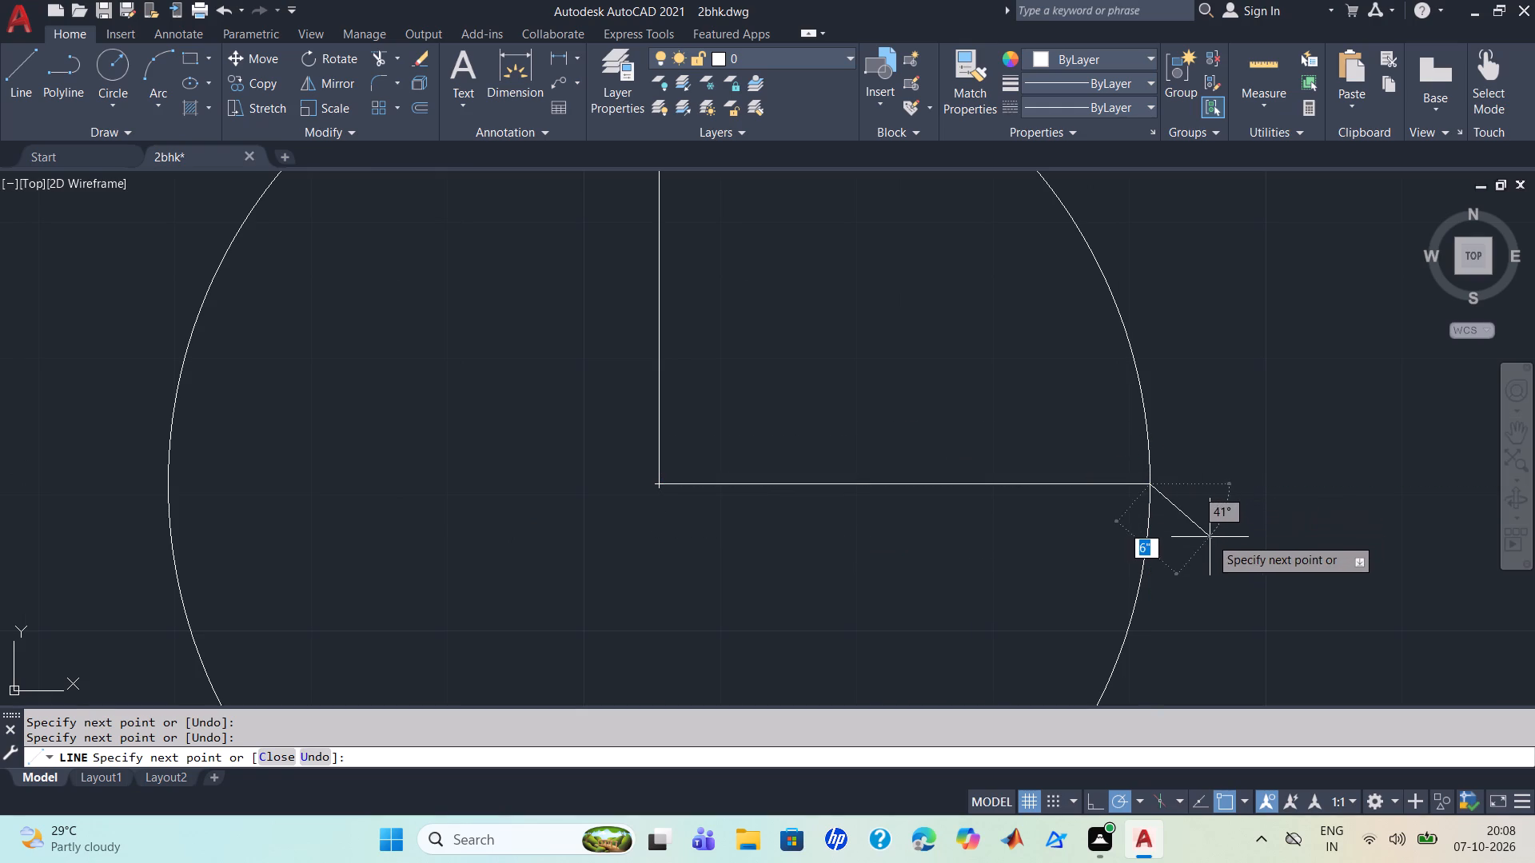
{"action": "key", "text": "Escape"}
Offset the vertical radius line 3" to the east, inside the quarter, to form the door leaf's thickness.
{"action": "scroll", "coordinate": [758, 479], "scroll_direction": "up", "scroll_amount": 3}
{"action": "scroll", "coordinate": [740, 472], "scroll_direction": "down", "scroll_amount": 2}
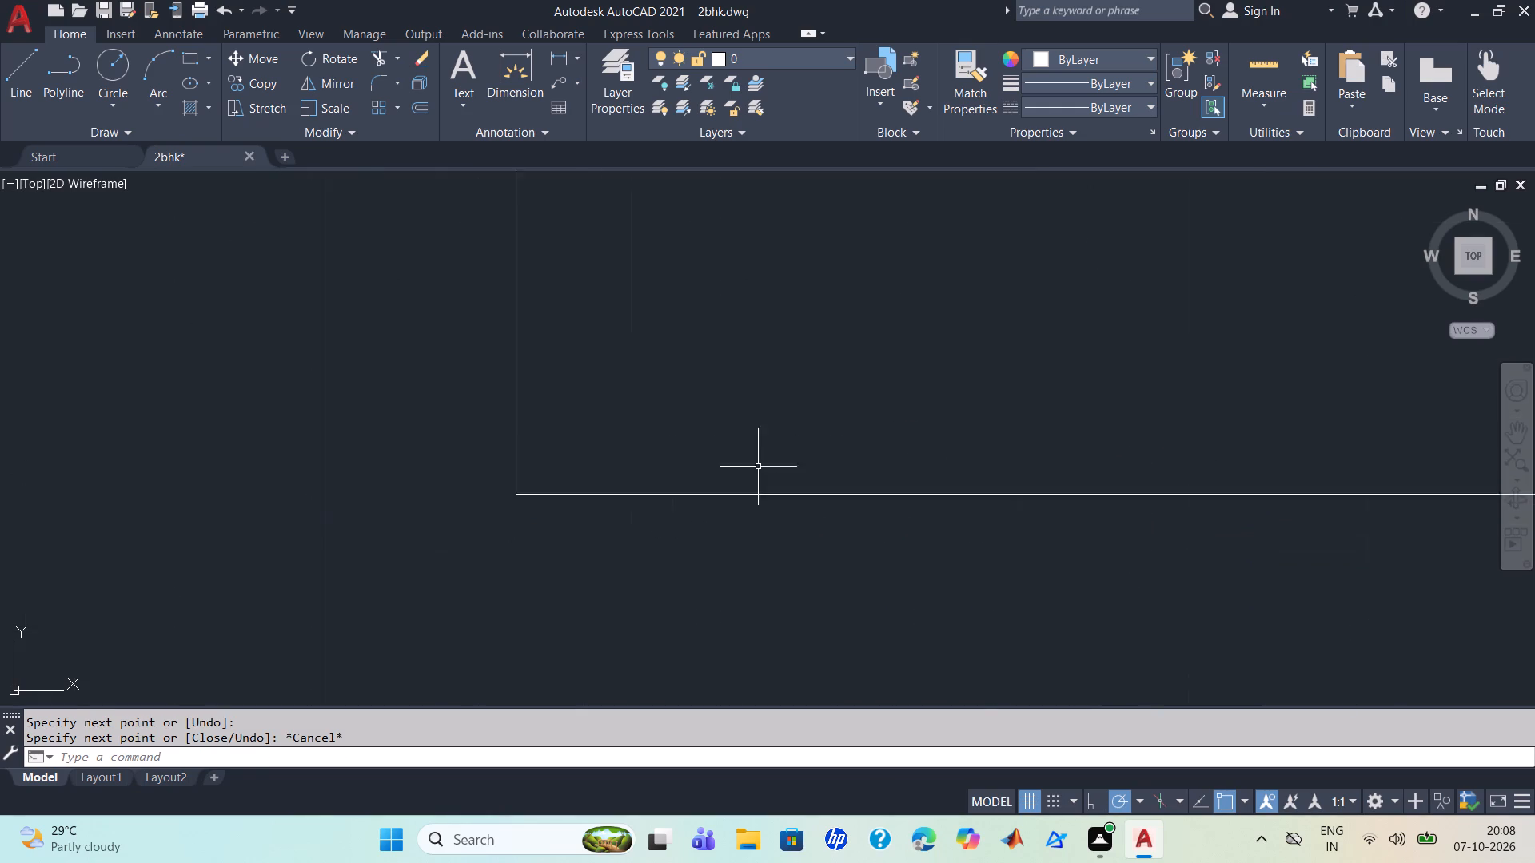
{"action": "scroll", "coordinate": [762, 466], "scroll_direction": "down", "scroll_amount": 2}
{"action": "middle_click_drag", "start_coordinate": [1011, 407], "coordinate": [831, 435]}
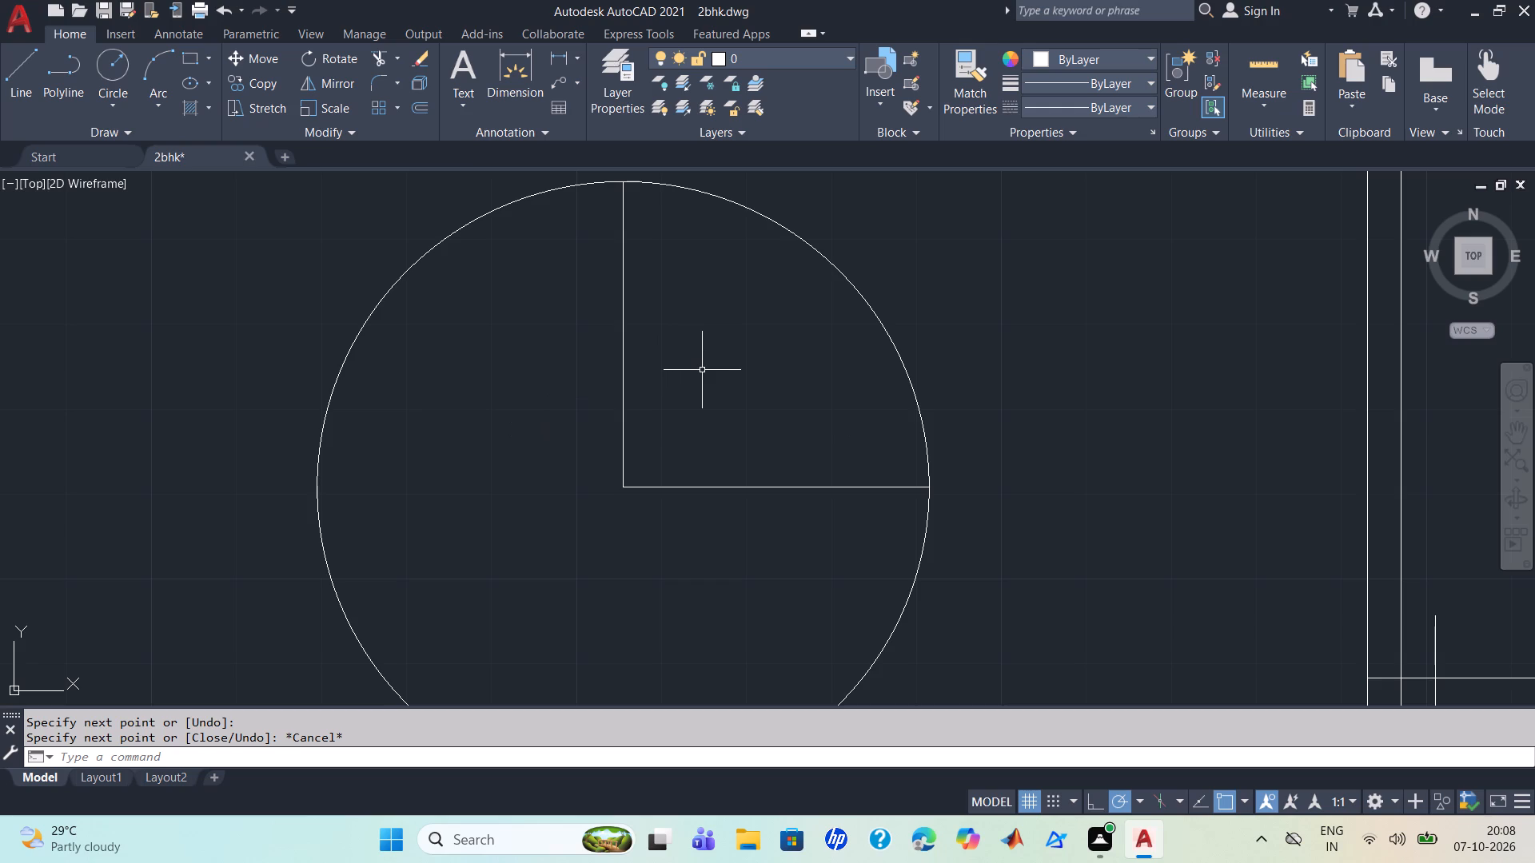
{"action": "key", "text": "o"}
{"action": "key", "text": "Return"}
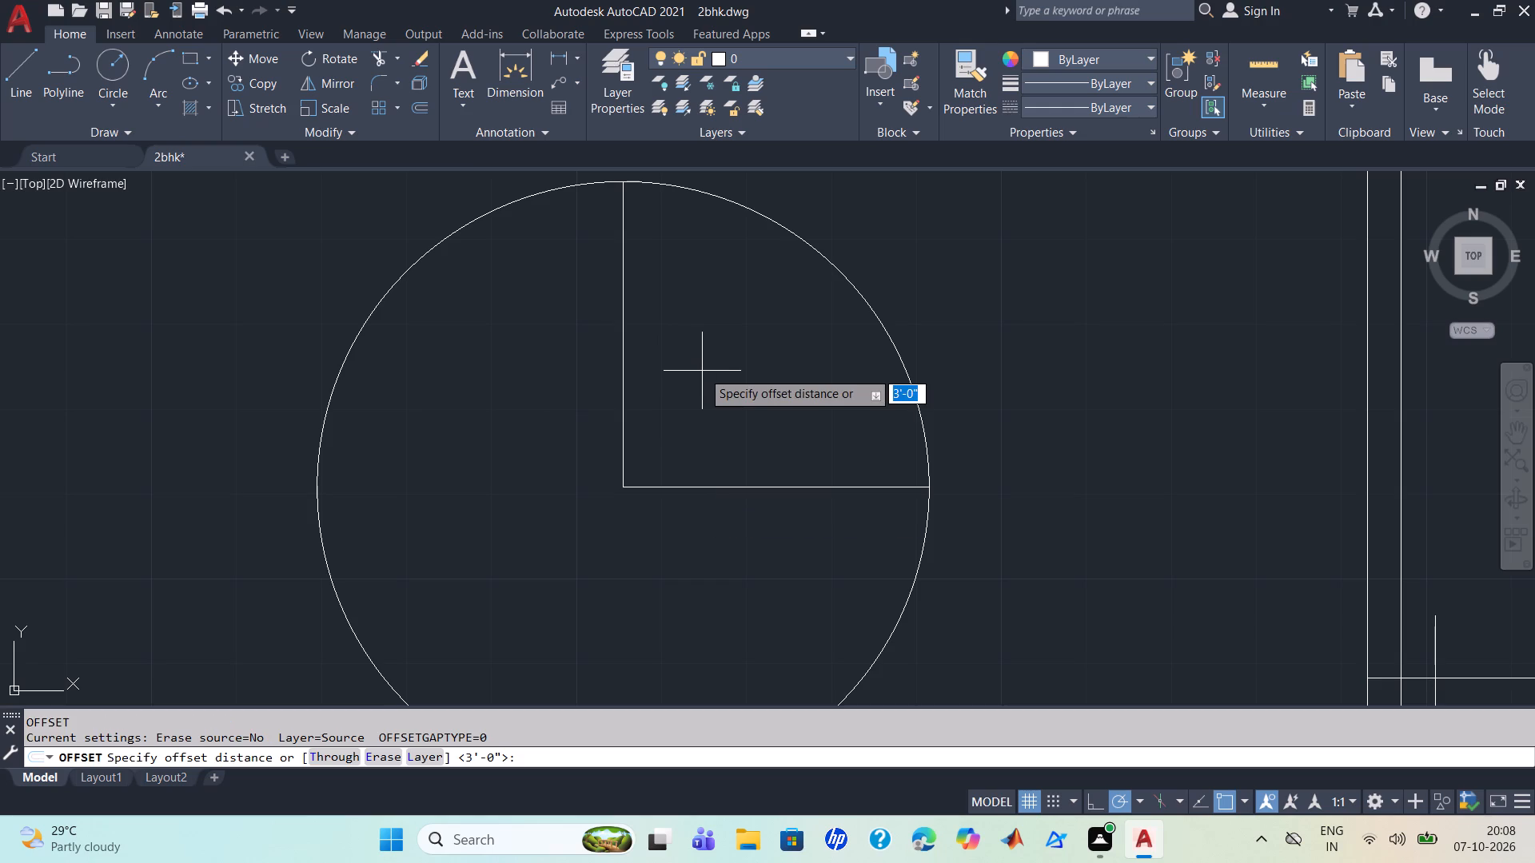
{"action": "key", "text": "3"}
{"action": "key", "text": "Return"}
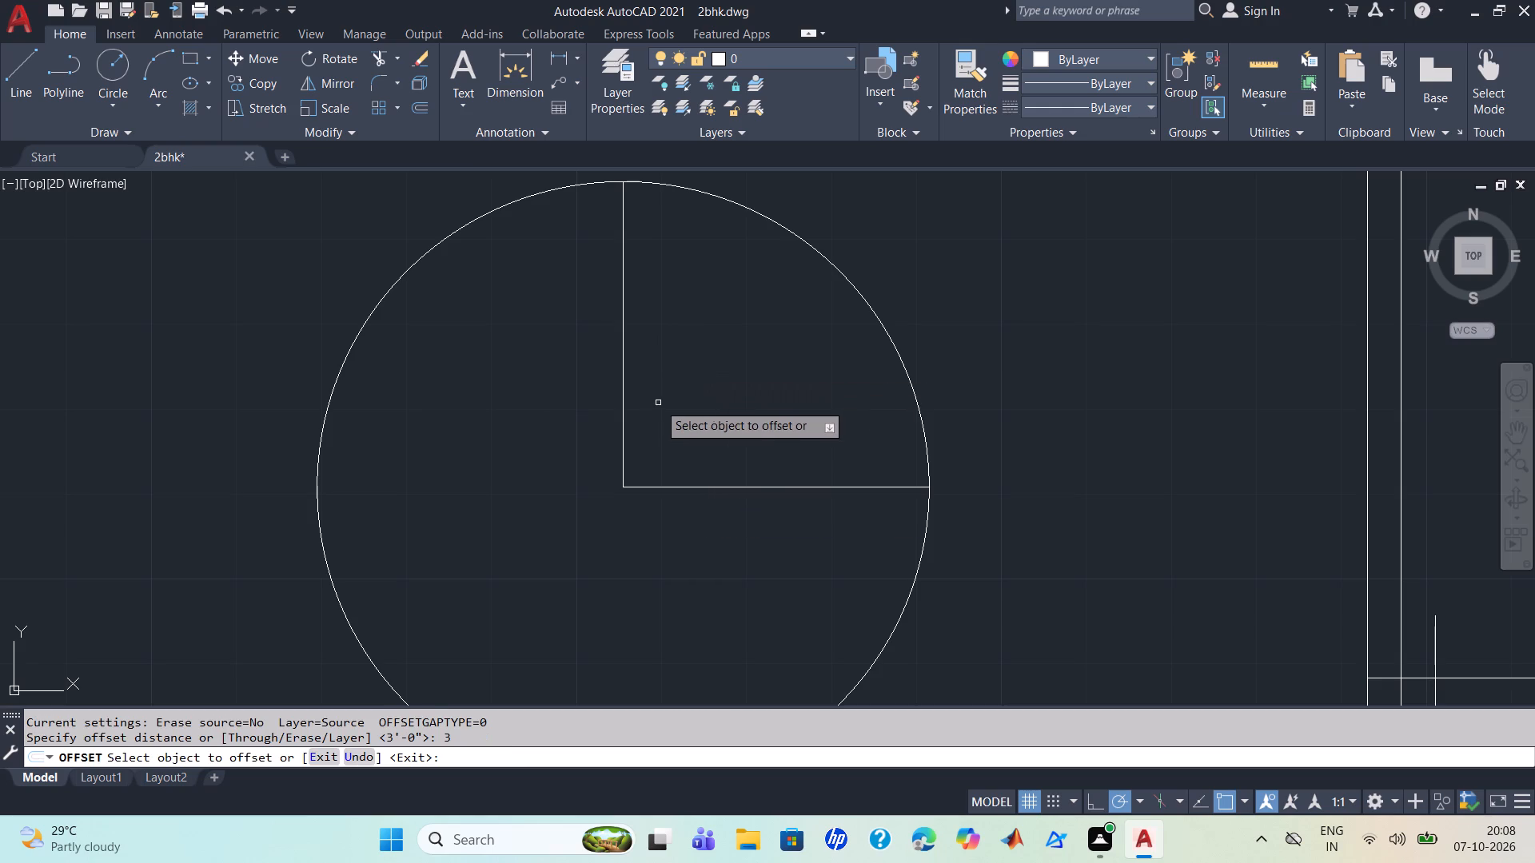
{"action": "left_click", "coordinate": [625, 410]}
{"action": "left_click", "coordinate": [645, 412]}
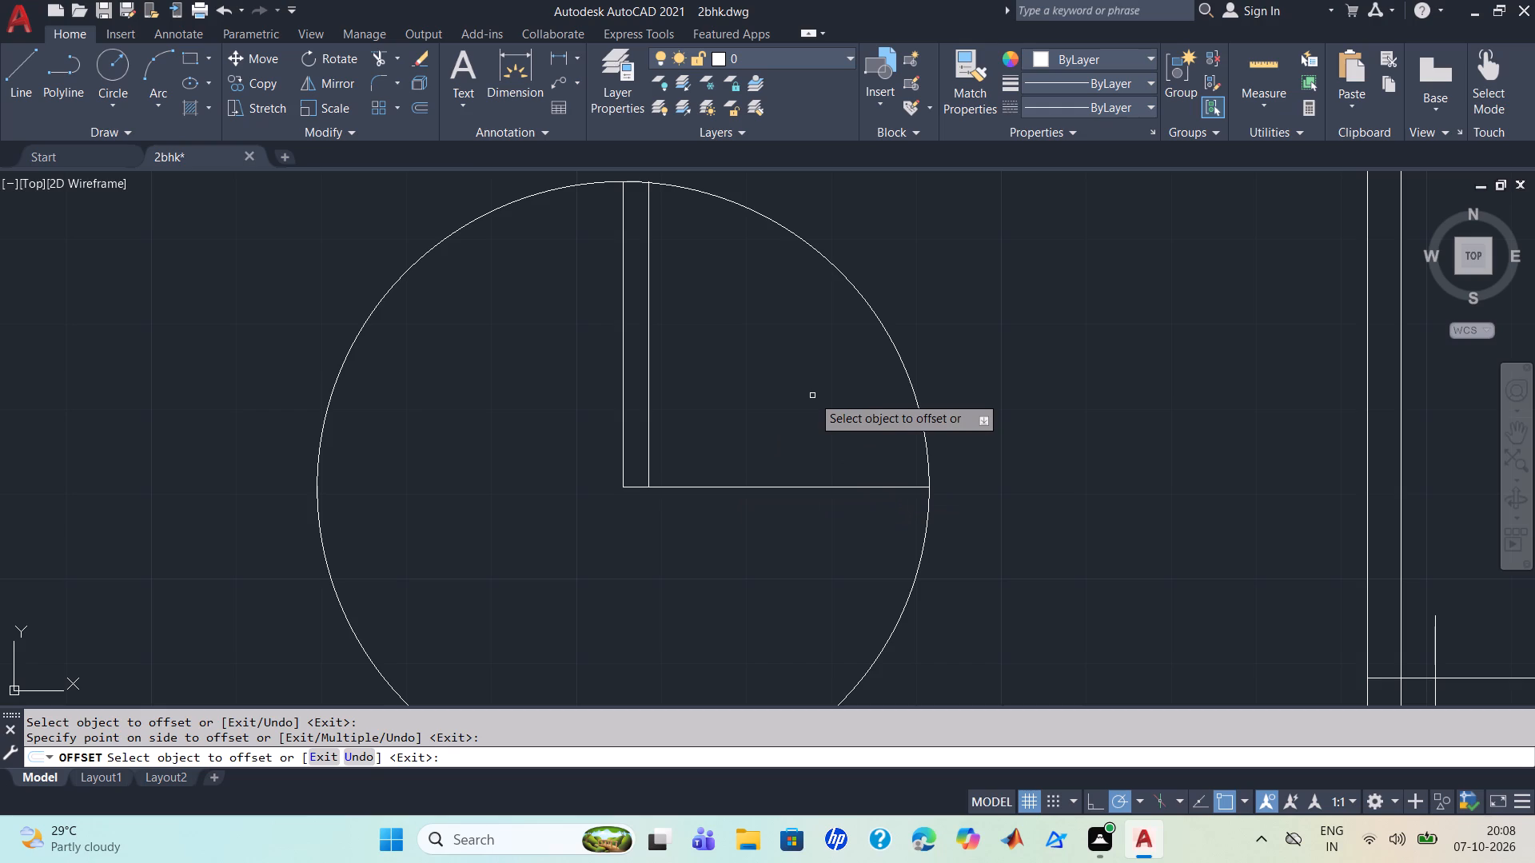
{"action": "key", "text": "Escape"}
Trim the circle to its northeast quarter arc and cut the horizontal line back to the door leaf's width.
{"action": "type", "text": "tre"}
{"action": "key", "text": "BackSpace"}
{"action": "key", "text": "Return"}
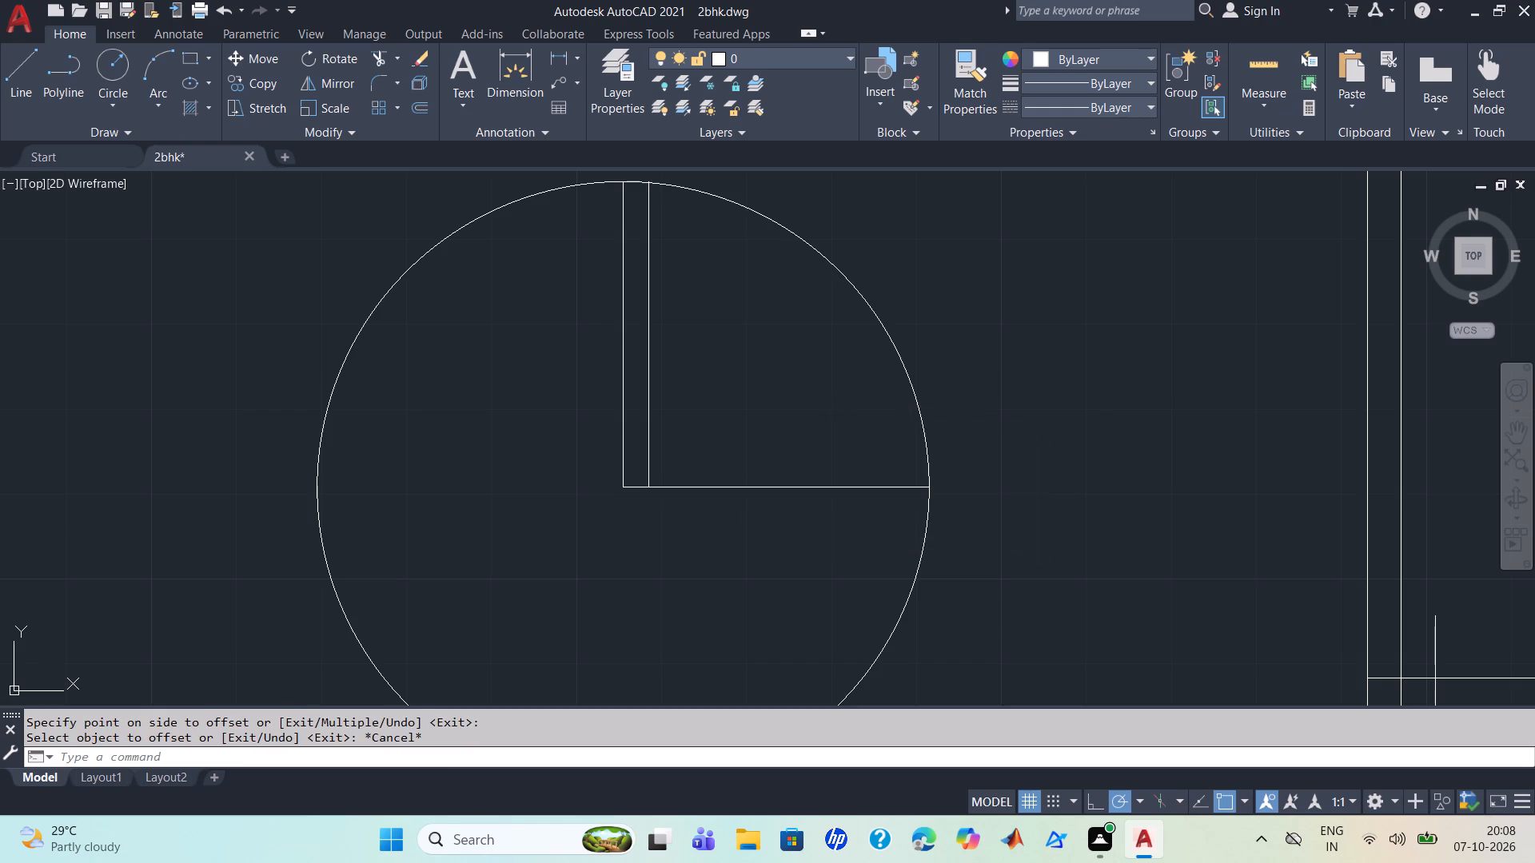
{"action": "key", "text": "Escape"}
{"action": "type", "text": "tr"}
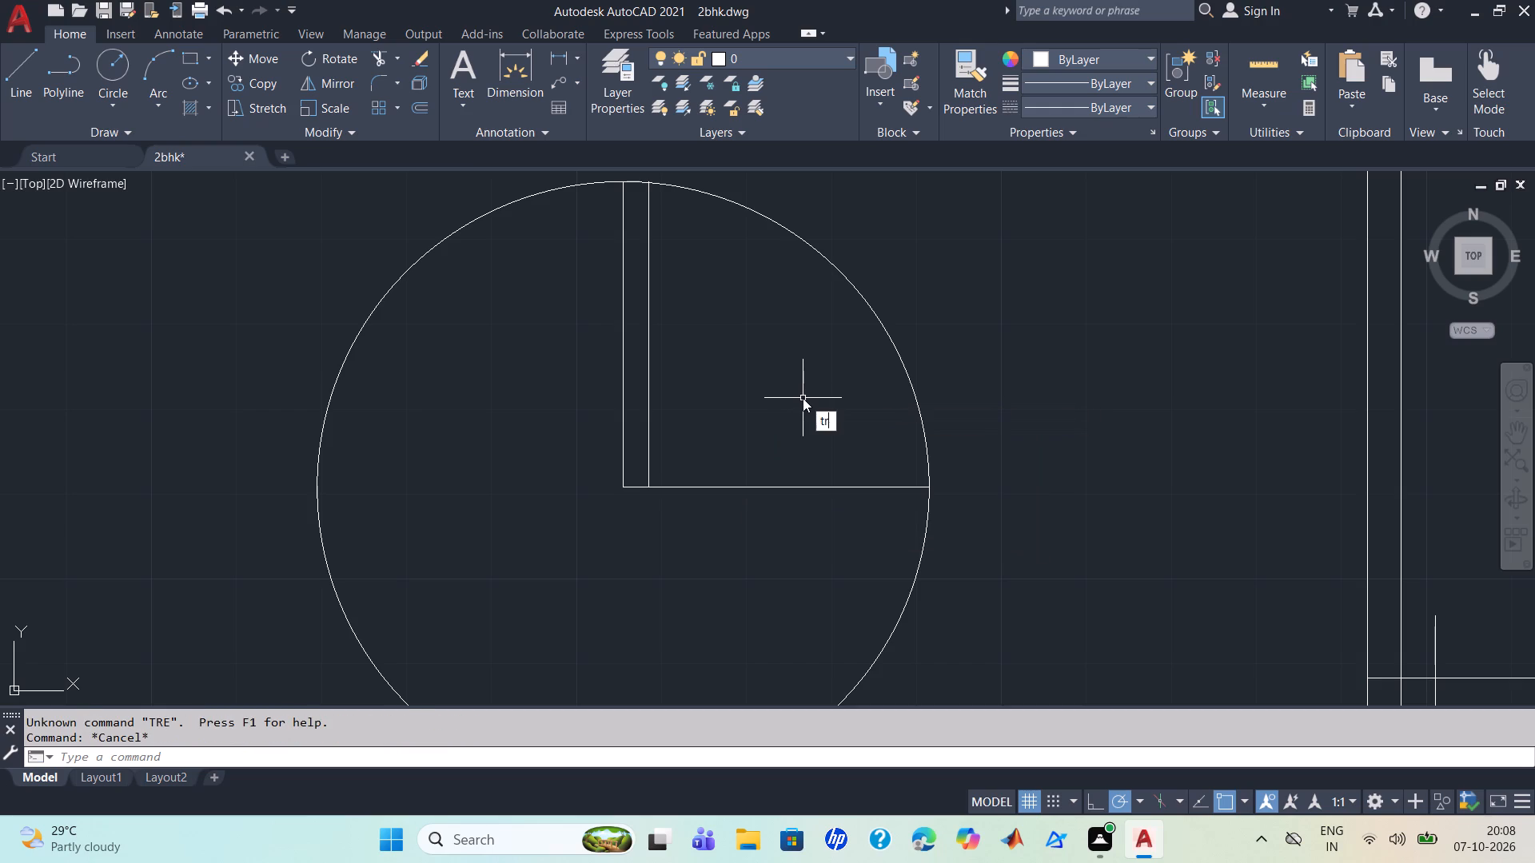
{"action": "key", "text": "Return"}
{"action": "left_click_drag", "start_coordinate": [422, 225], "coordinate": [543, 543]}
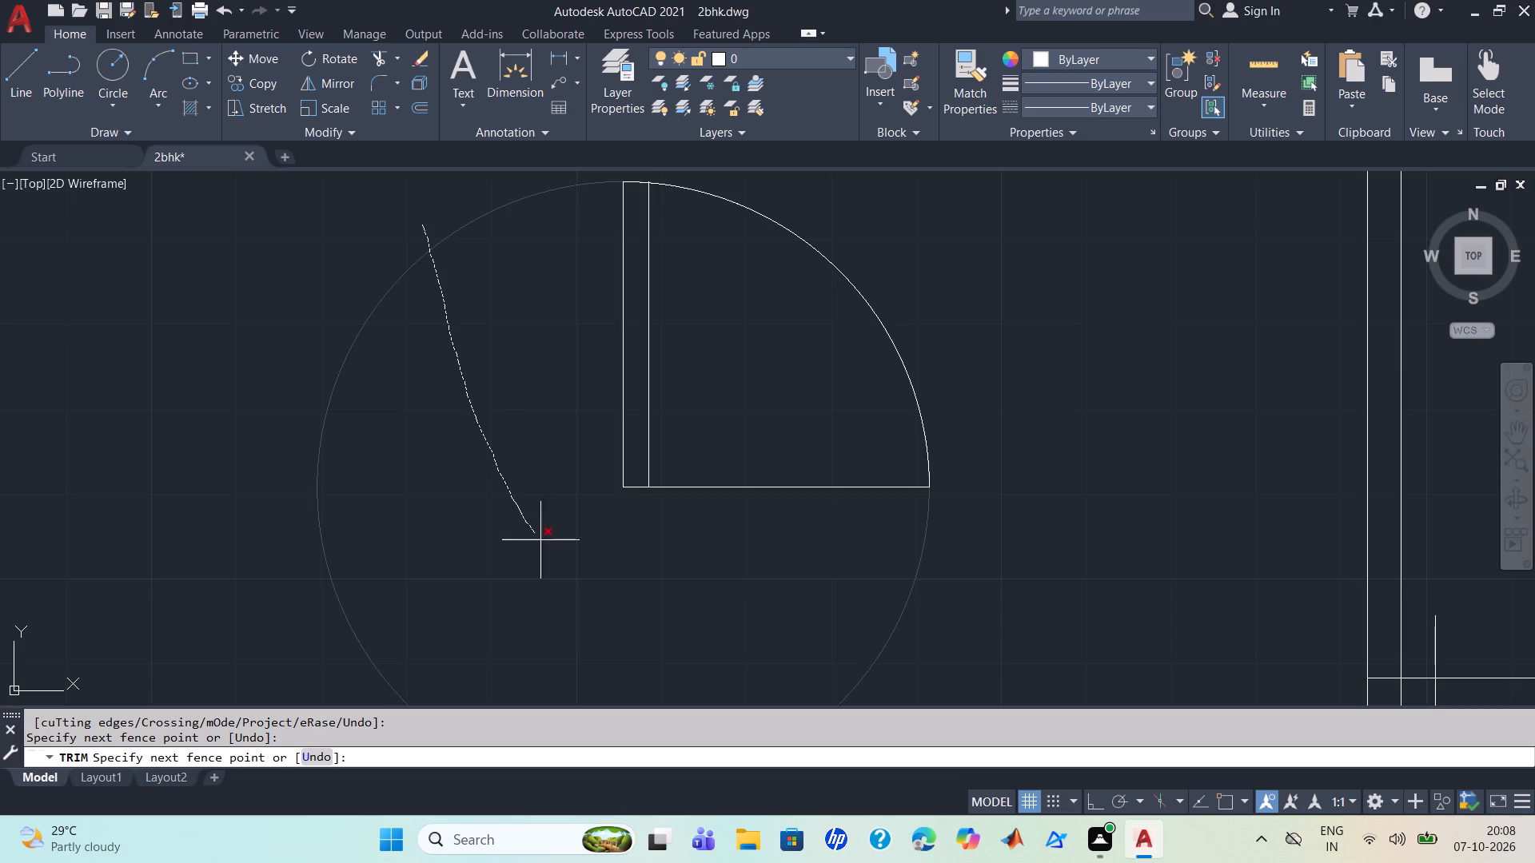
{"action": "left_click_drag", "start_coordinate": [543, 543], "coordinate": [918, 646]}
{"action": "left_click_drag", "start_coordinate": [827, 575], "coordinate": [756, 381]}
{"action": "key", "text": "Escape"}
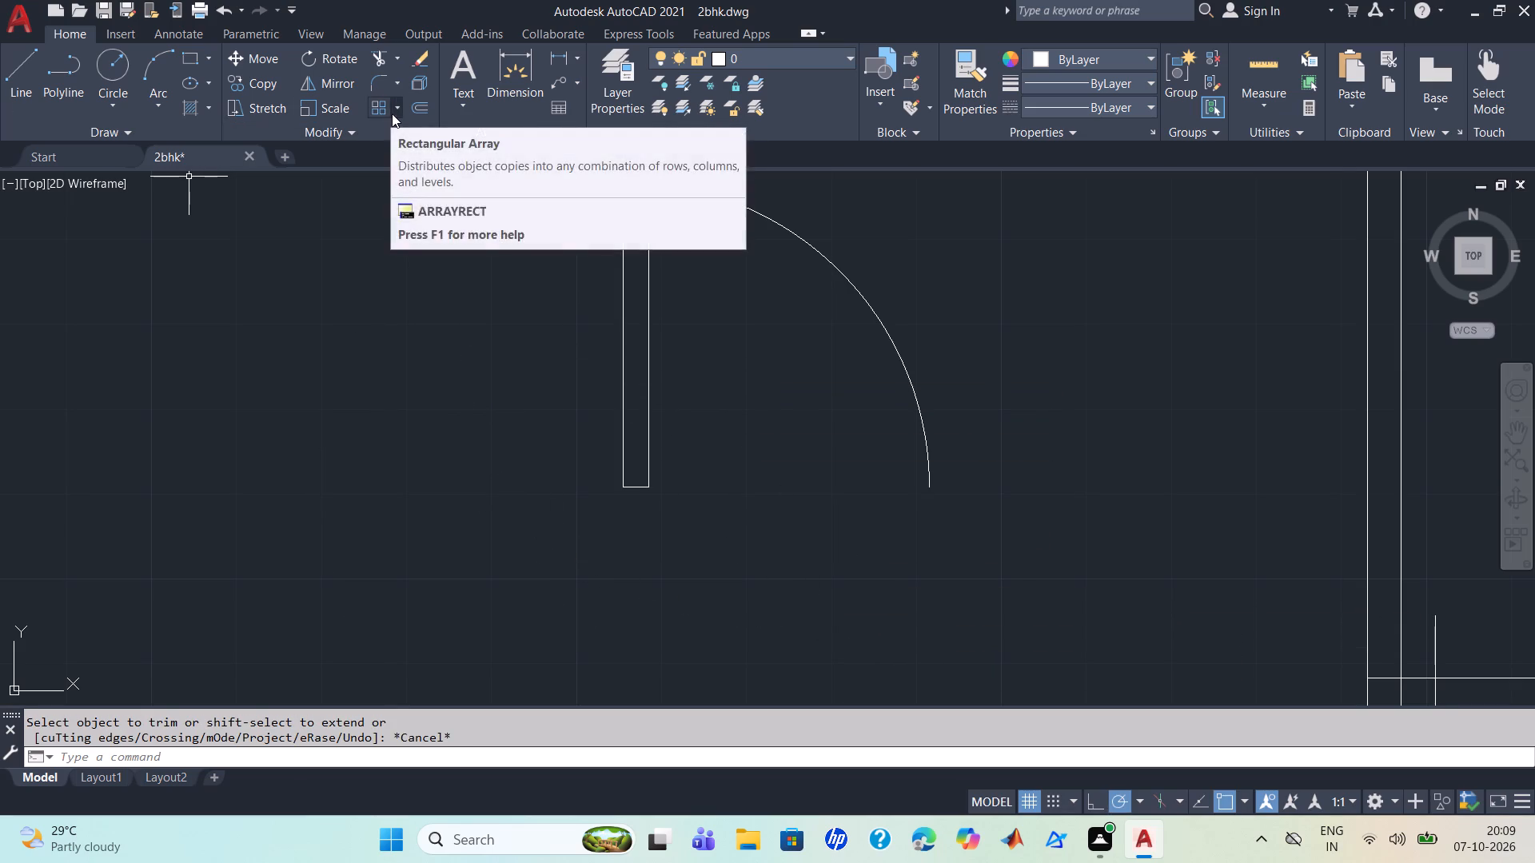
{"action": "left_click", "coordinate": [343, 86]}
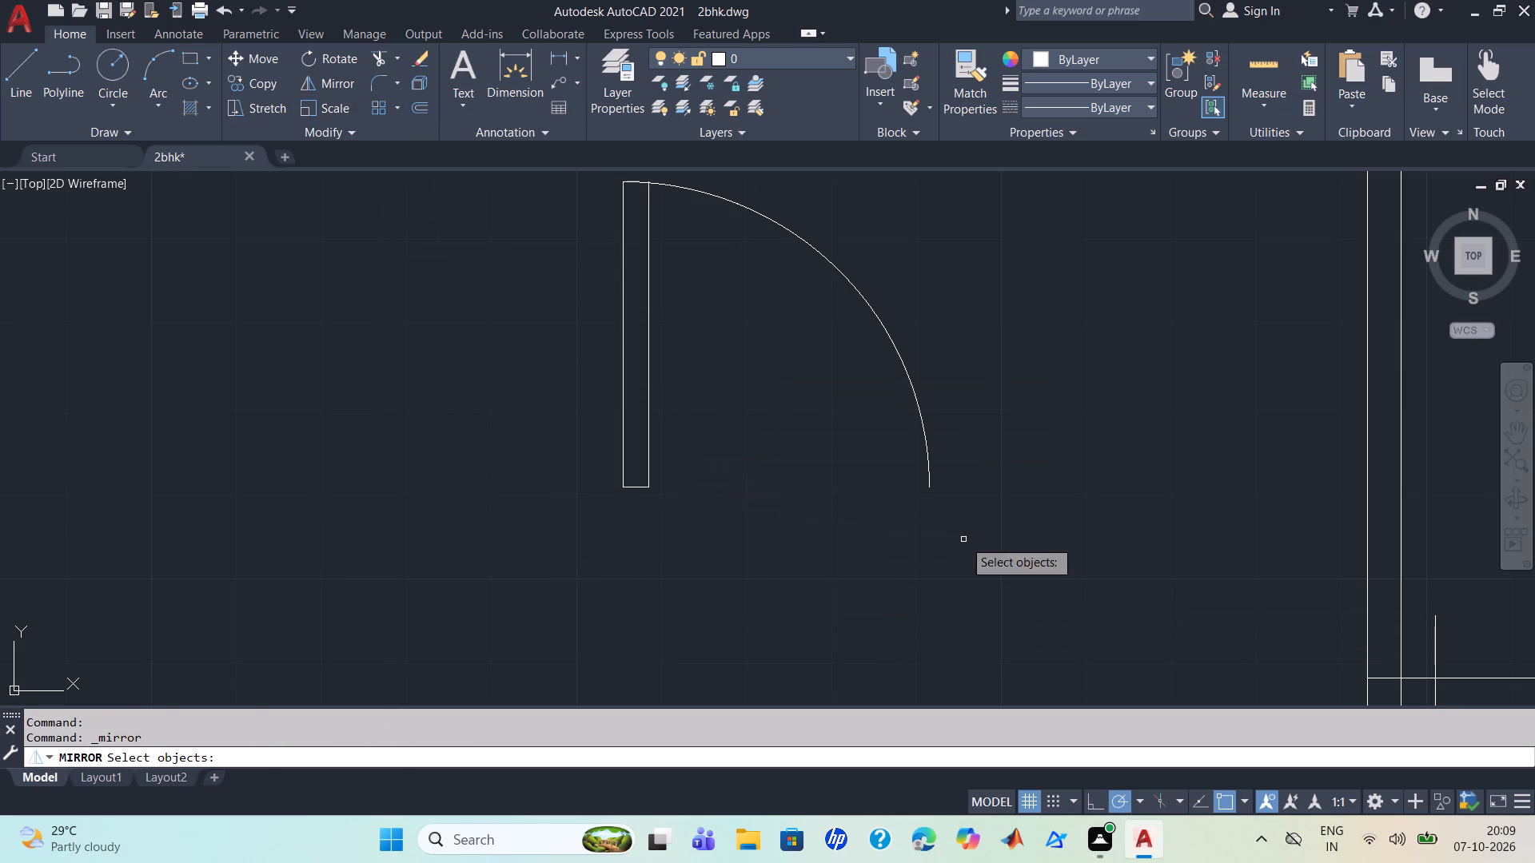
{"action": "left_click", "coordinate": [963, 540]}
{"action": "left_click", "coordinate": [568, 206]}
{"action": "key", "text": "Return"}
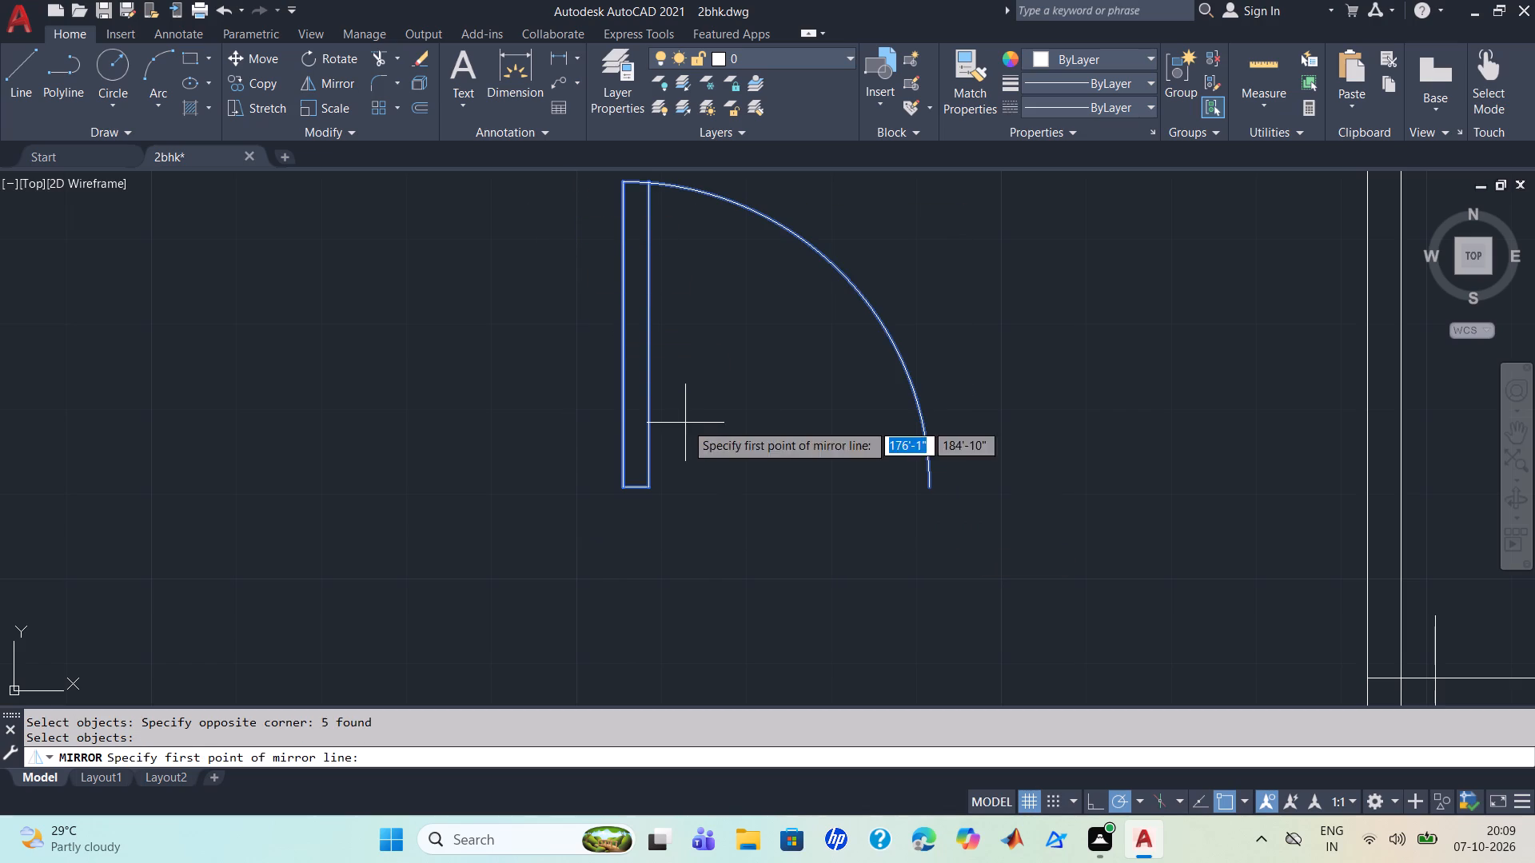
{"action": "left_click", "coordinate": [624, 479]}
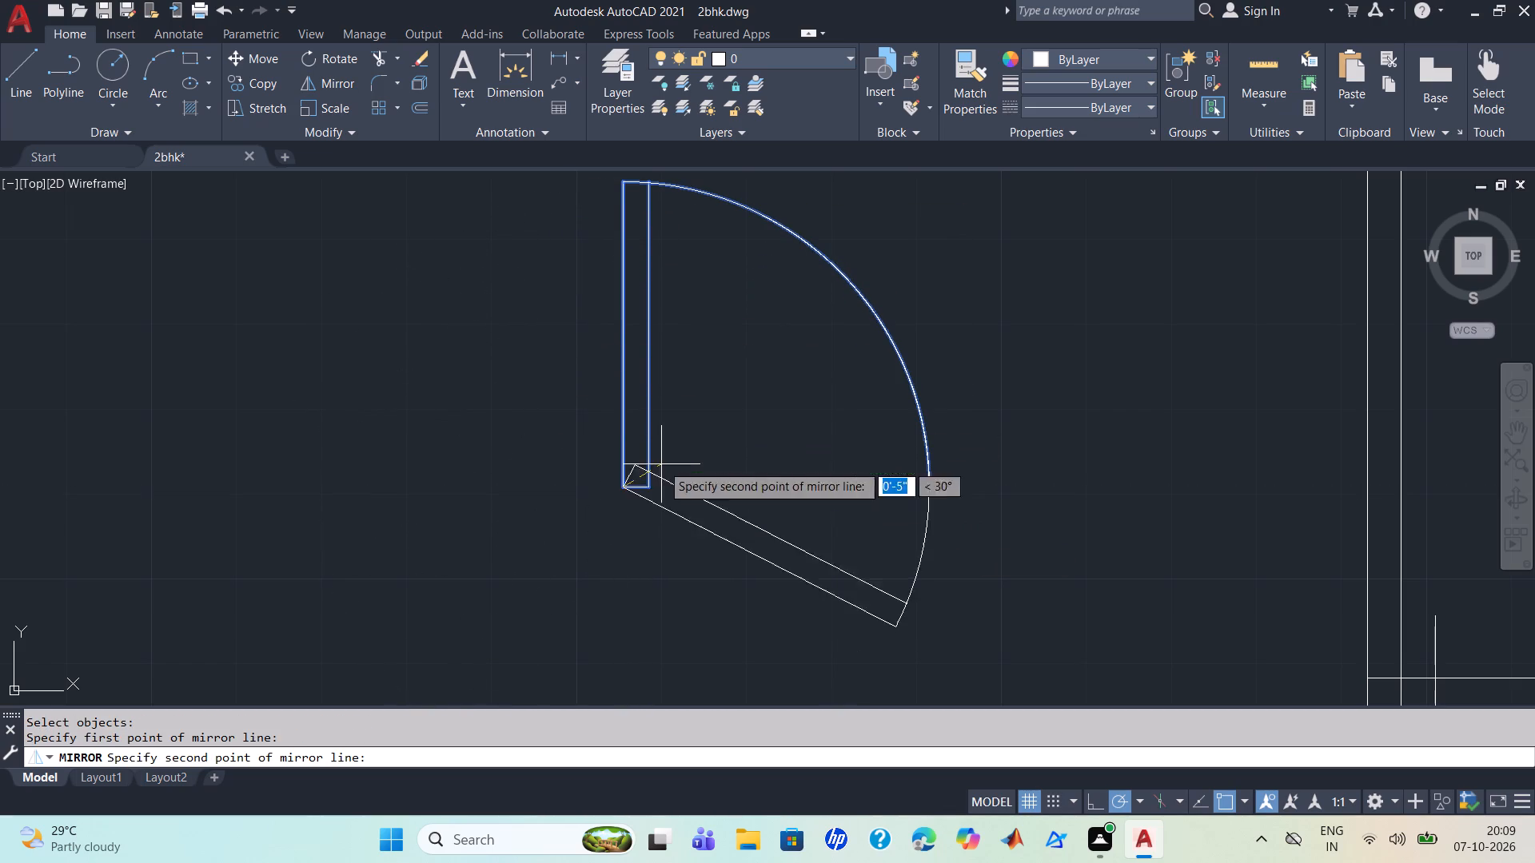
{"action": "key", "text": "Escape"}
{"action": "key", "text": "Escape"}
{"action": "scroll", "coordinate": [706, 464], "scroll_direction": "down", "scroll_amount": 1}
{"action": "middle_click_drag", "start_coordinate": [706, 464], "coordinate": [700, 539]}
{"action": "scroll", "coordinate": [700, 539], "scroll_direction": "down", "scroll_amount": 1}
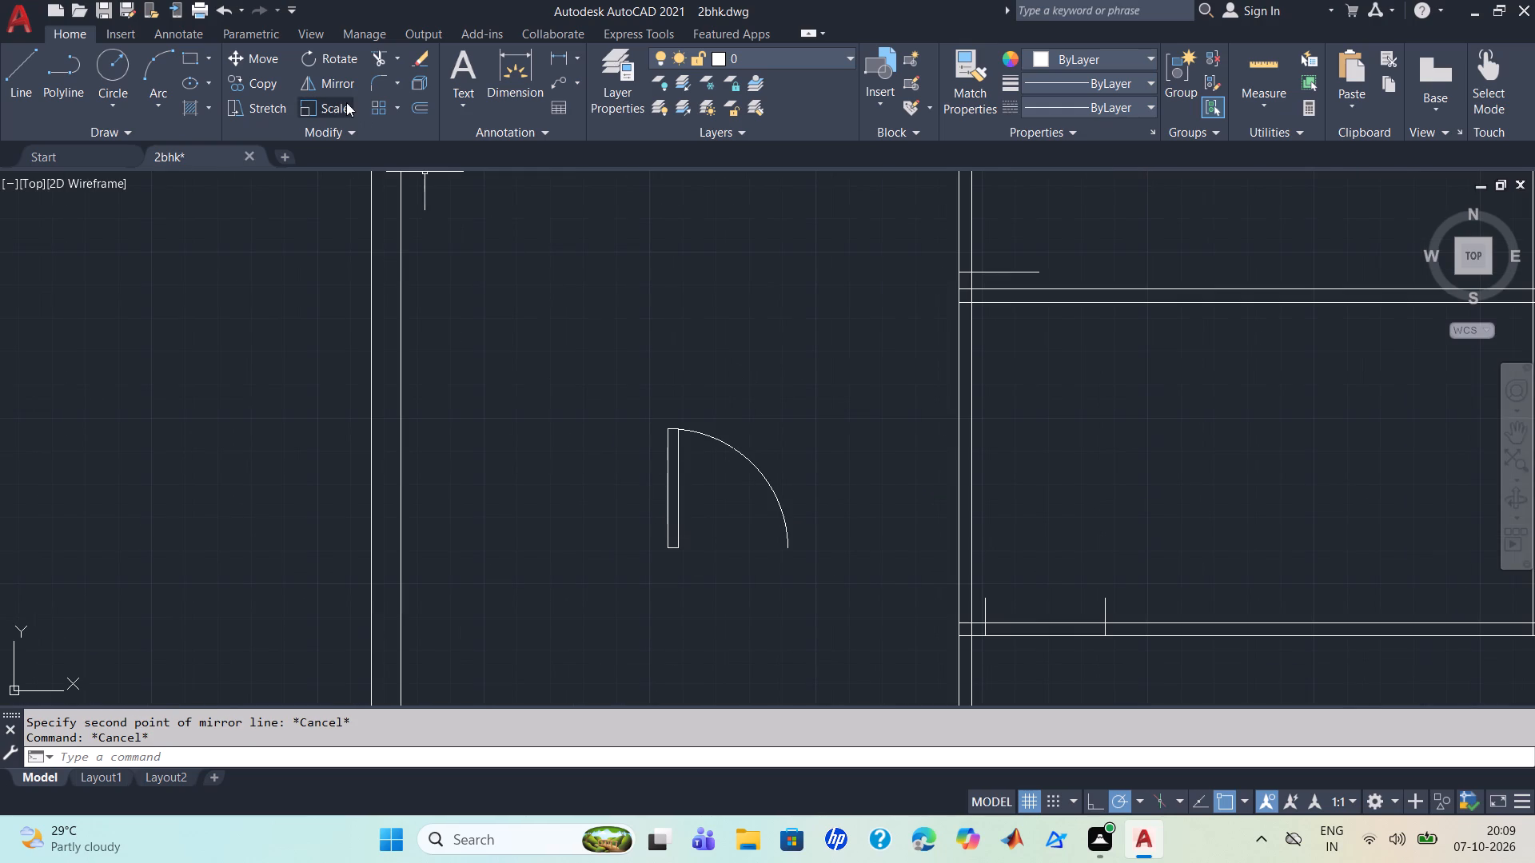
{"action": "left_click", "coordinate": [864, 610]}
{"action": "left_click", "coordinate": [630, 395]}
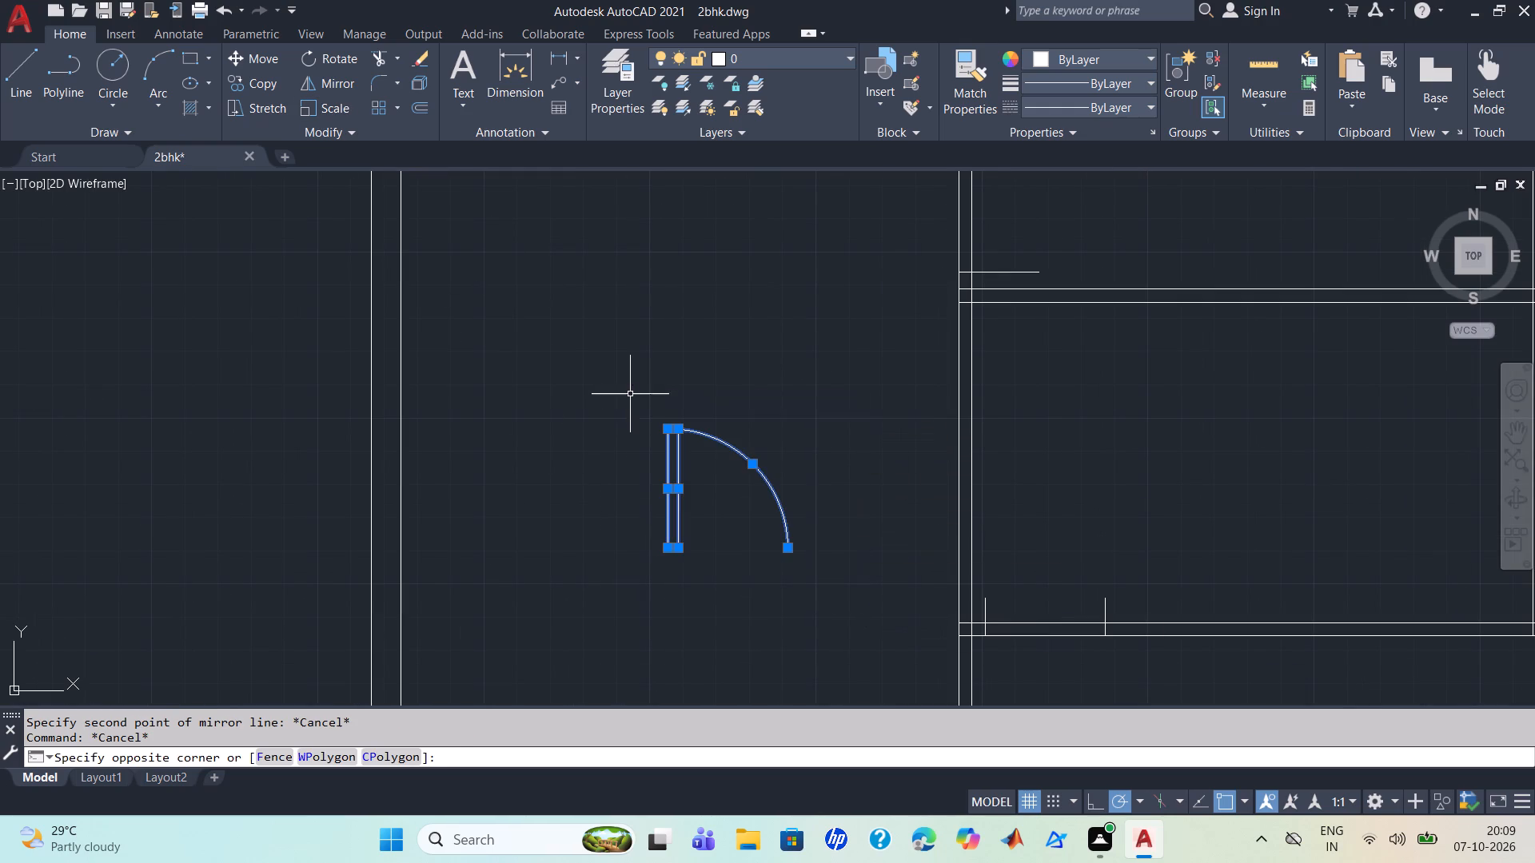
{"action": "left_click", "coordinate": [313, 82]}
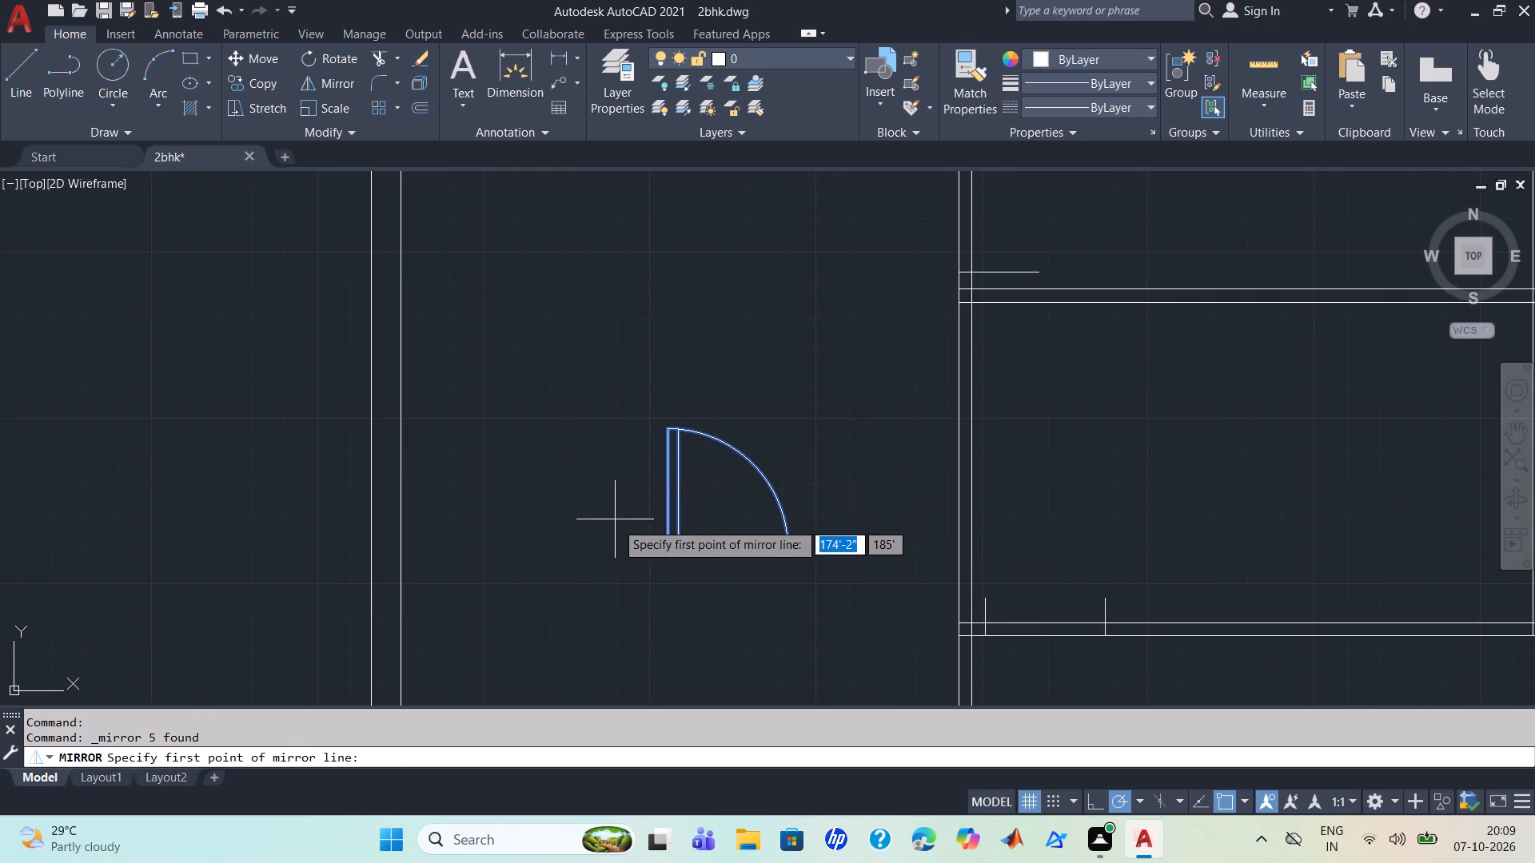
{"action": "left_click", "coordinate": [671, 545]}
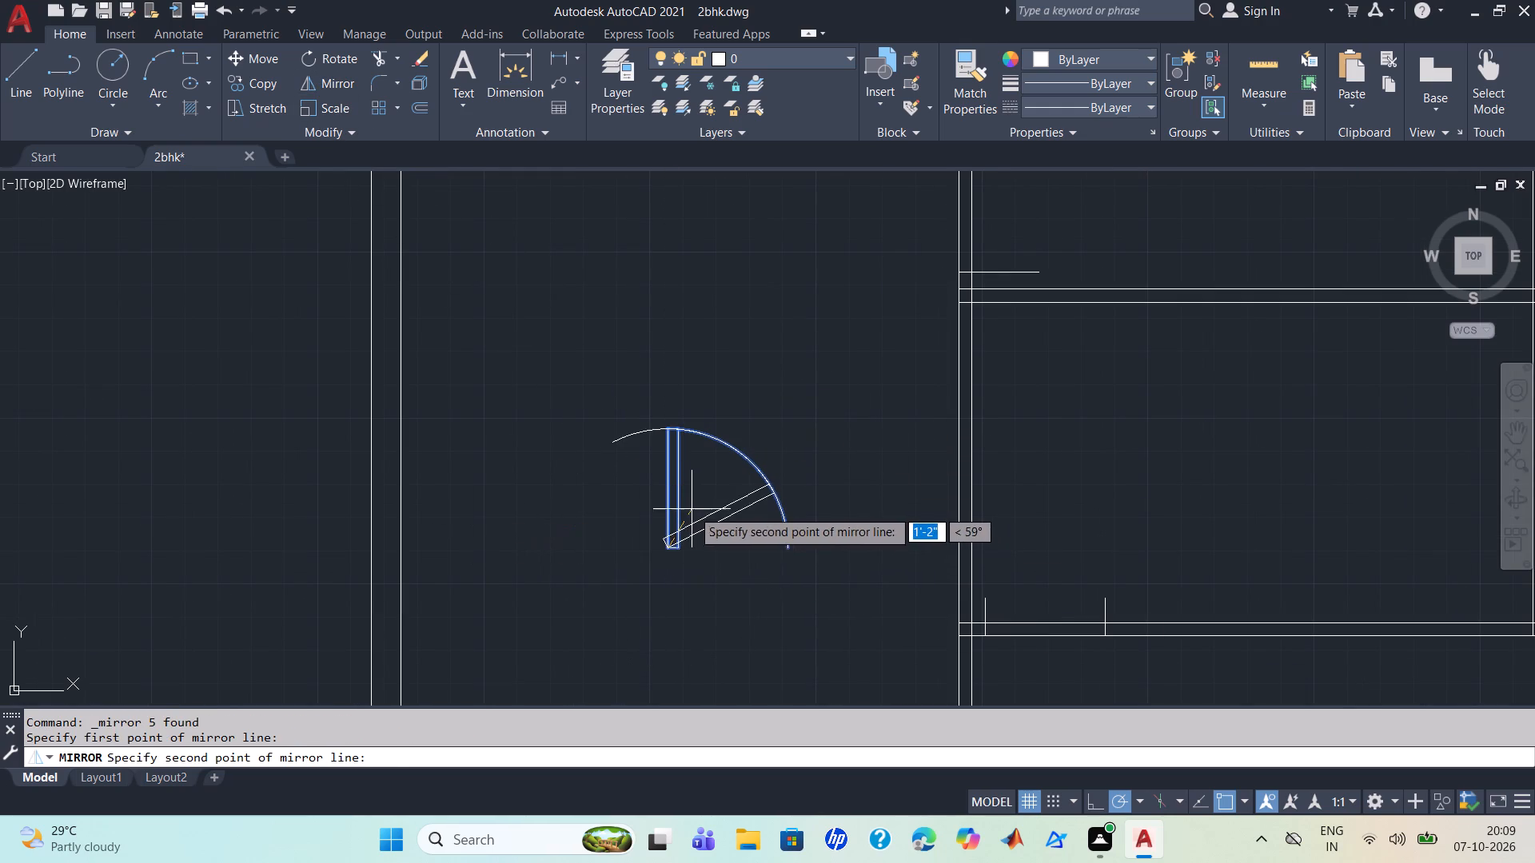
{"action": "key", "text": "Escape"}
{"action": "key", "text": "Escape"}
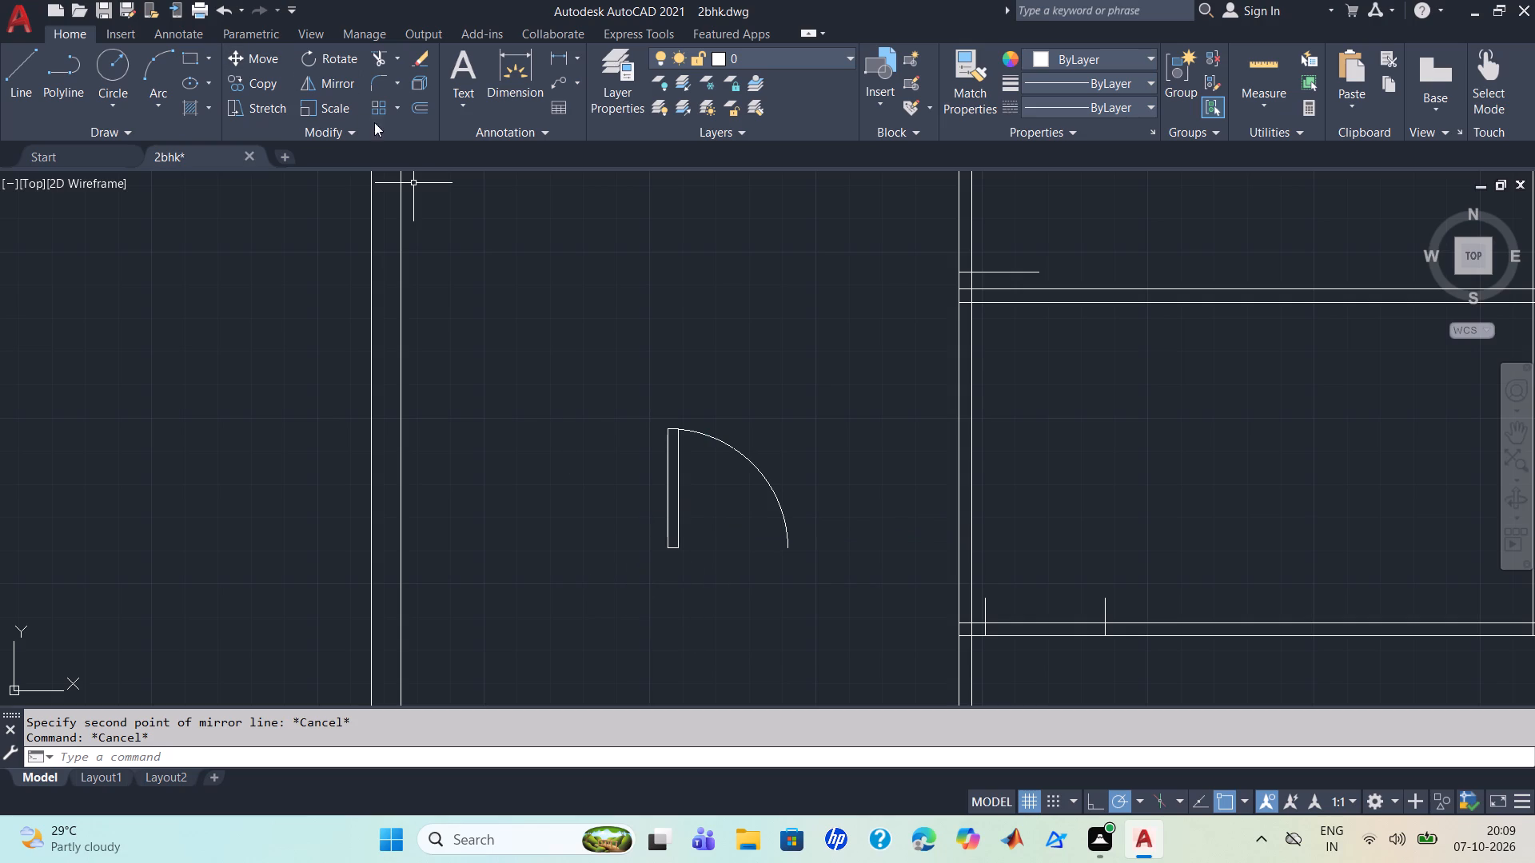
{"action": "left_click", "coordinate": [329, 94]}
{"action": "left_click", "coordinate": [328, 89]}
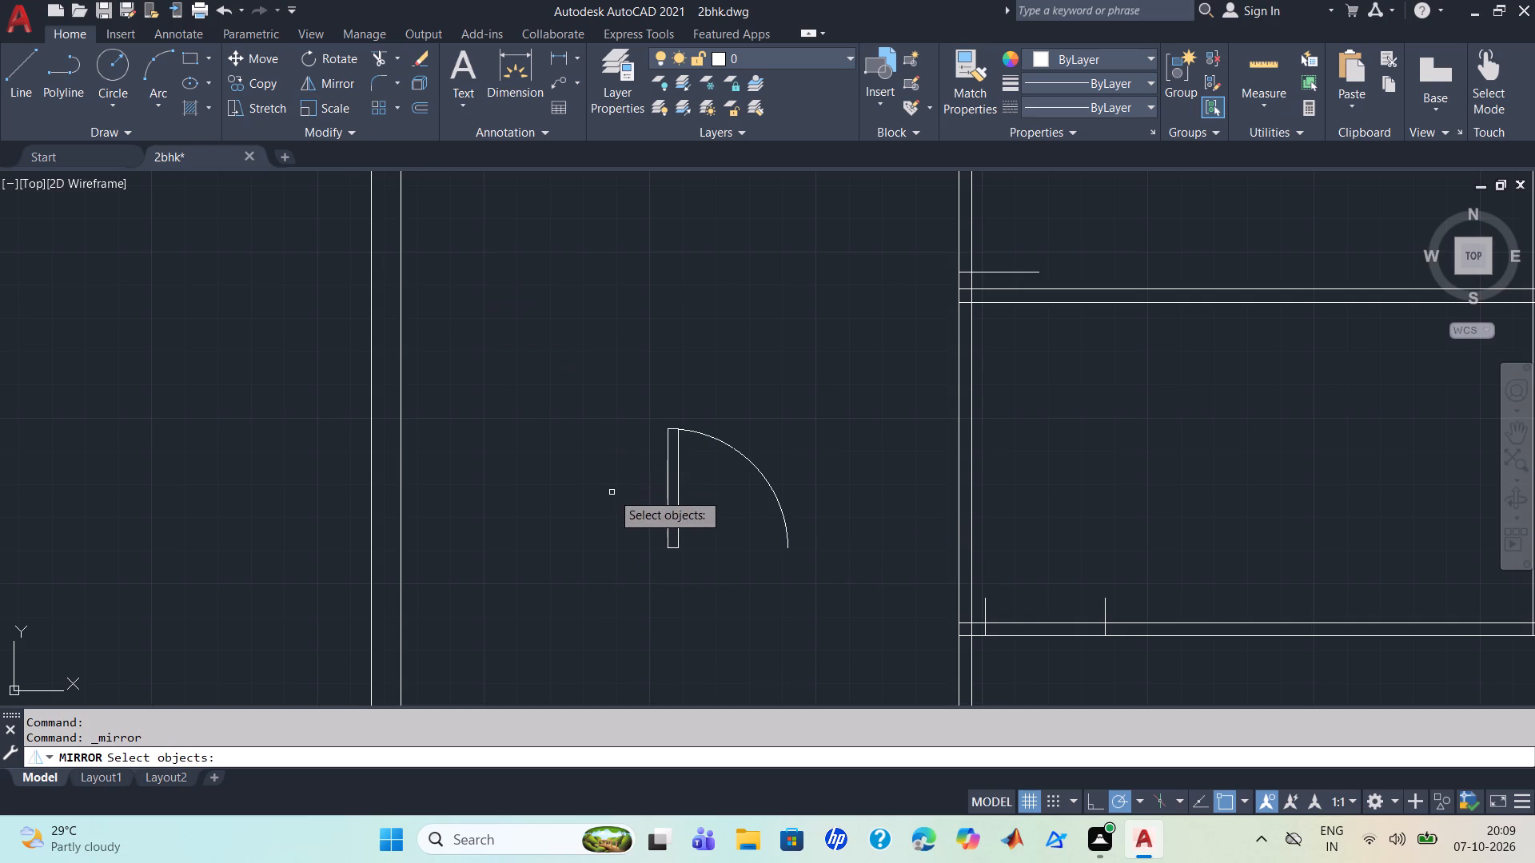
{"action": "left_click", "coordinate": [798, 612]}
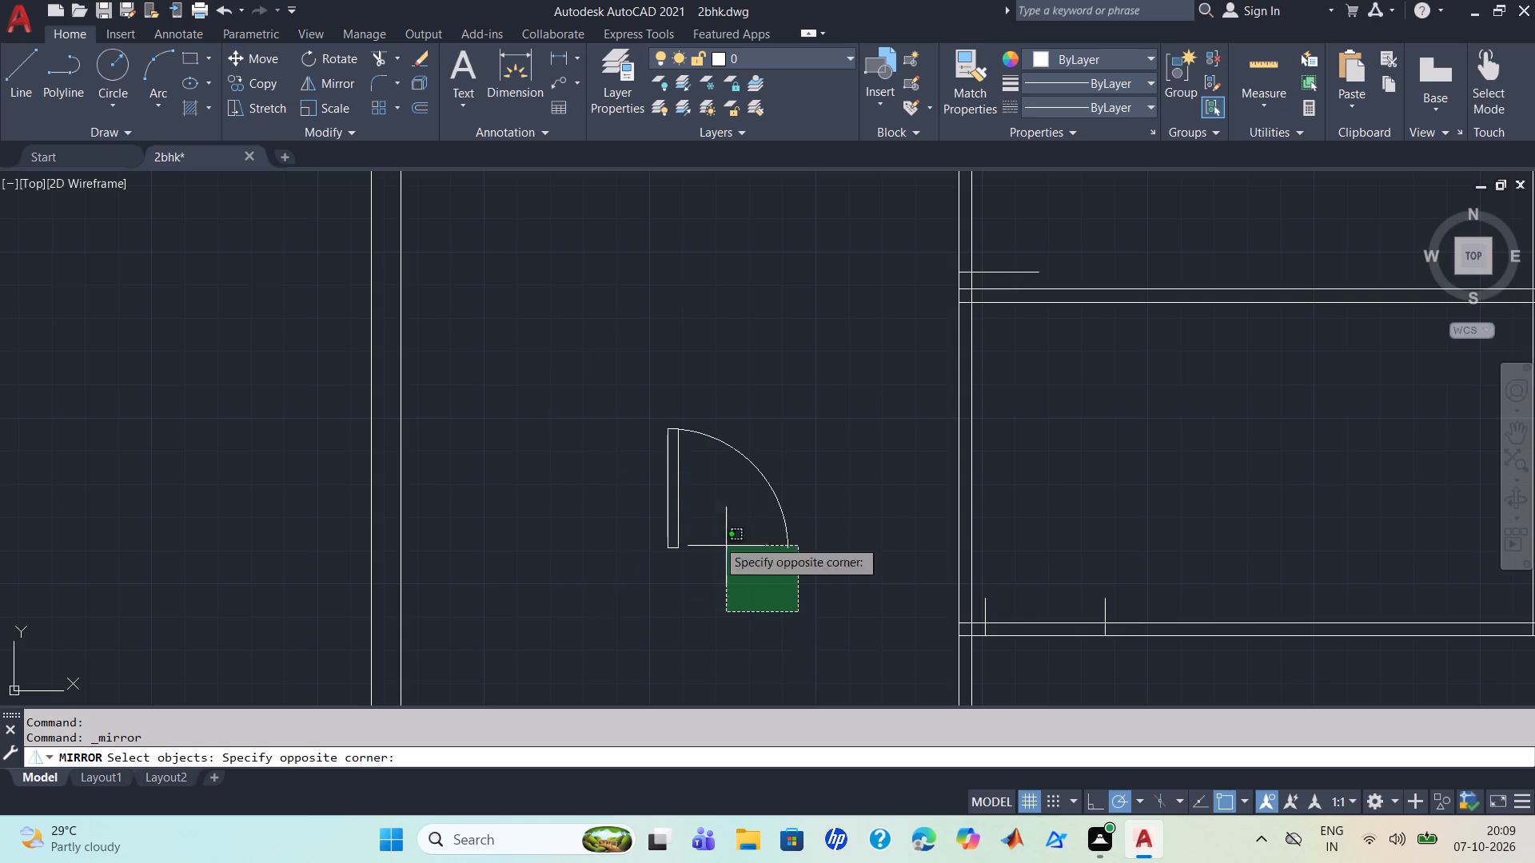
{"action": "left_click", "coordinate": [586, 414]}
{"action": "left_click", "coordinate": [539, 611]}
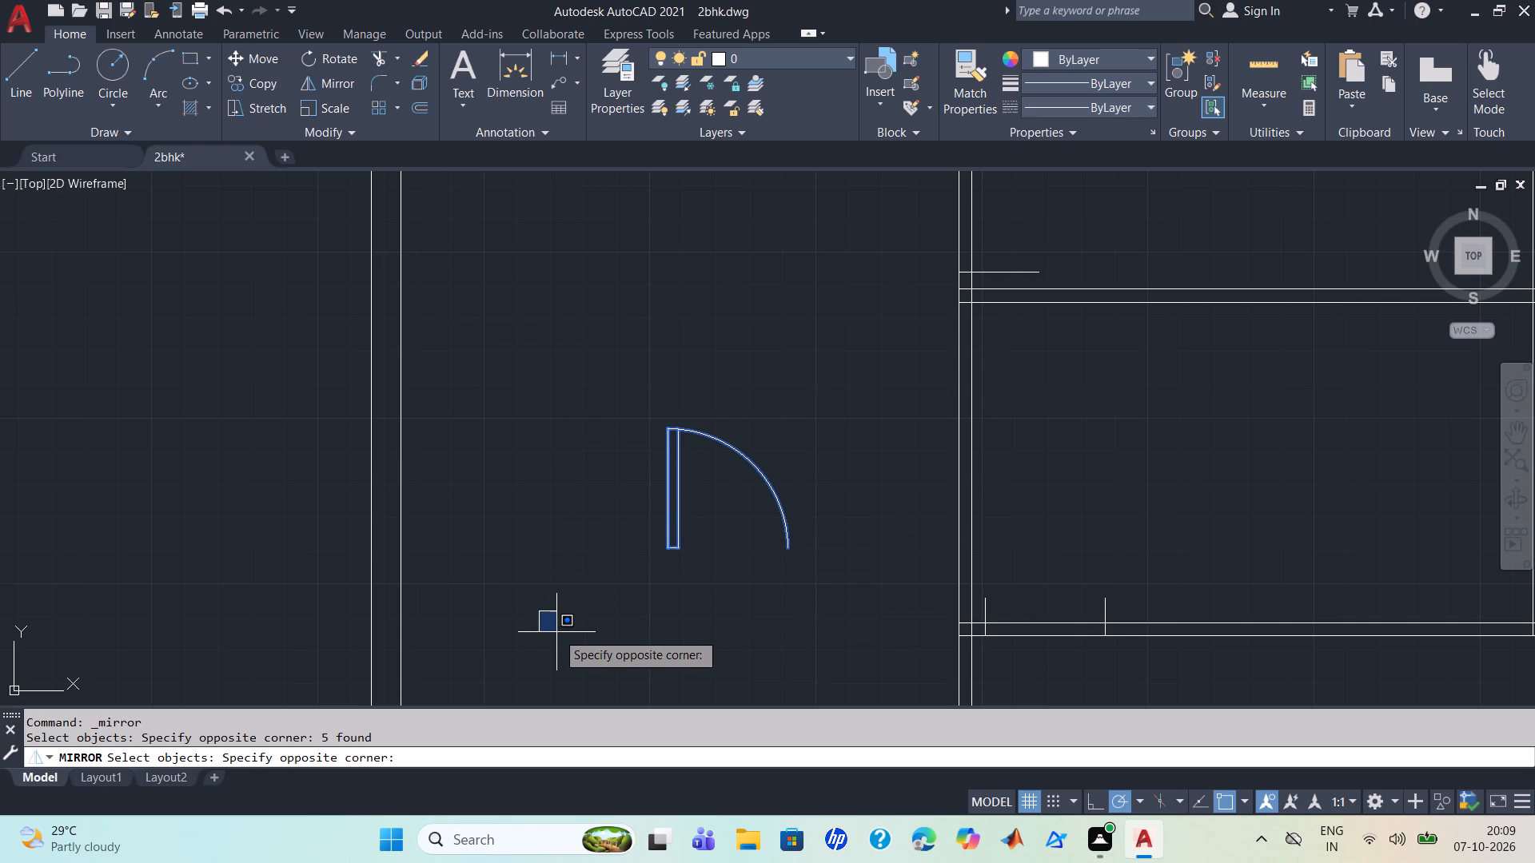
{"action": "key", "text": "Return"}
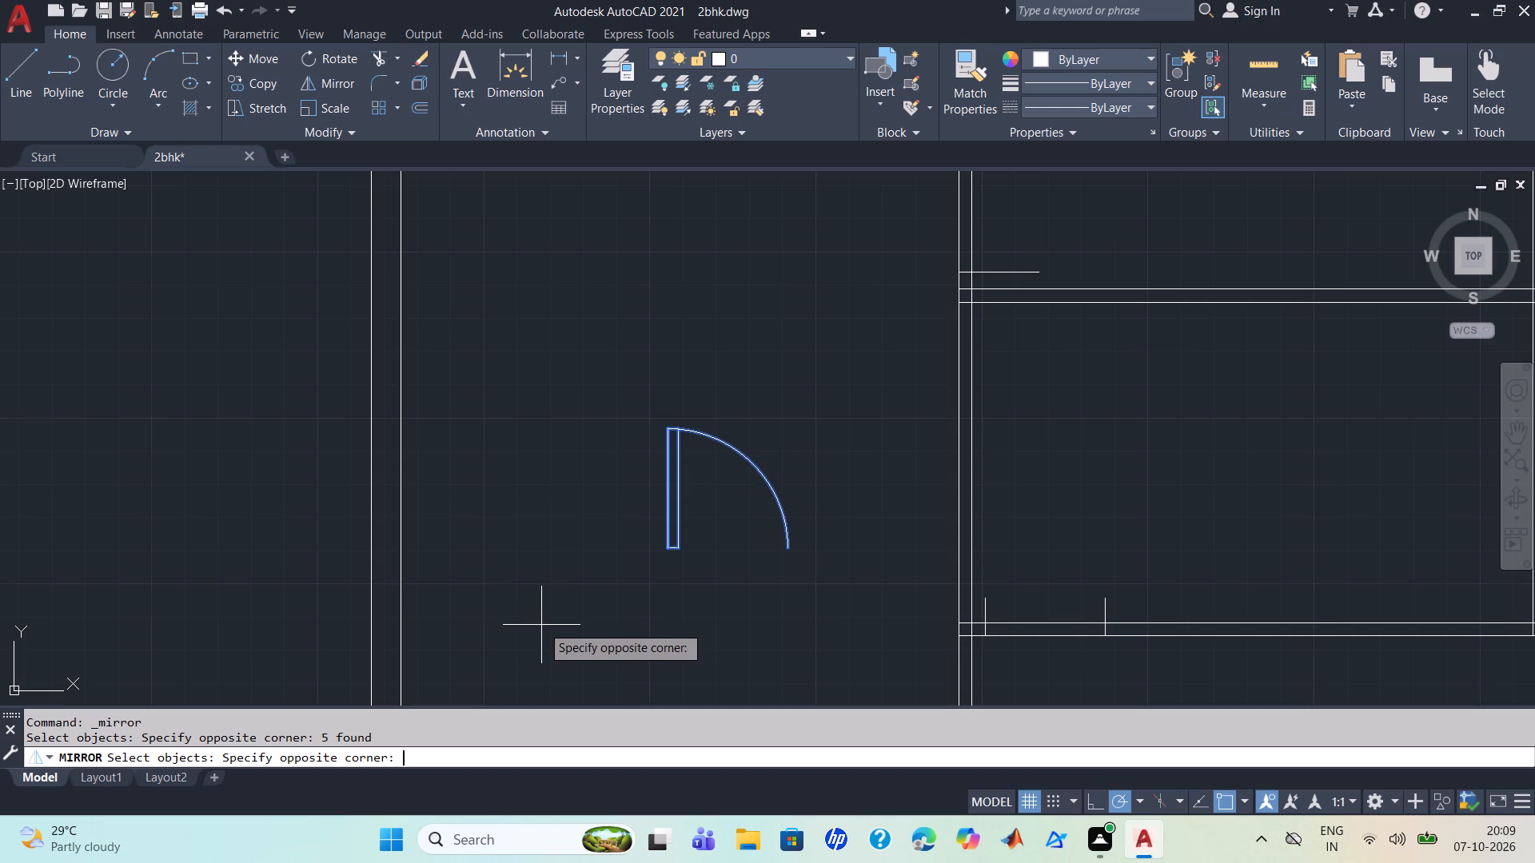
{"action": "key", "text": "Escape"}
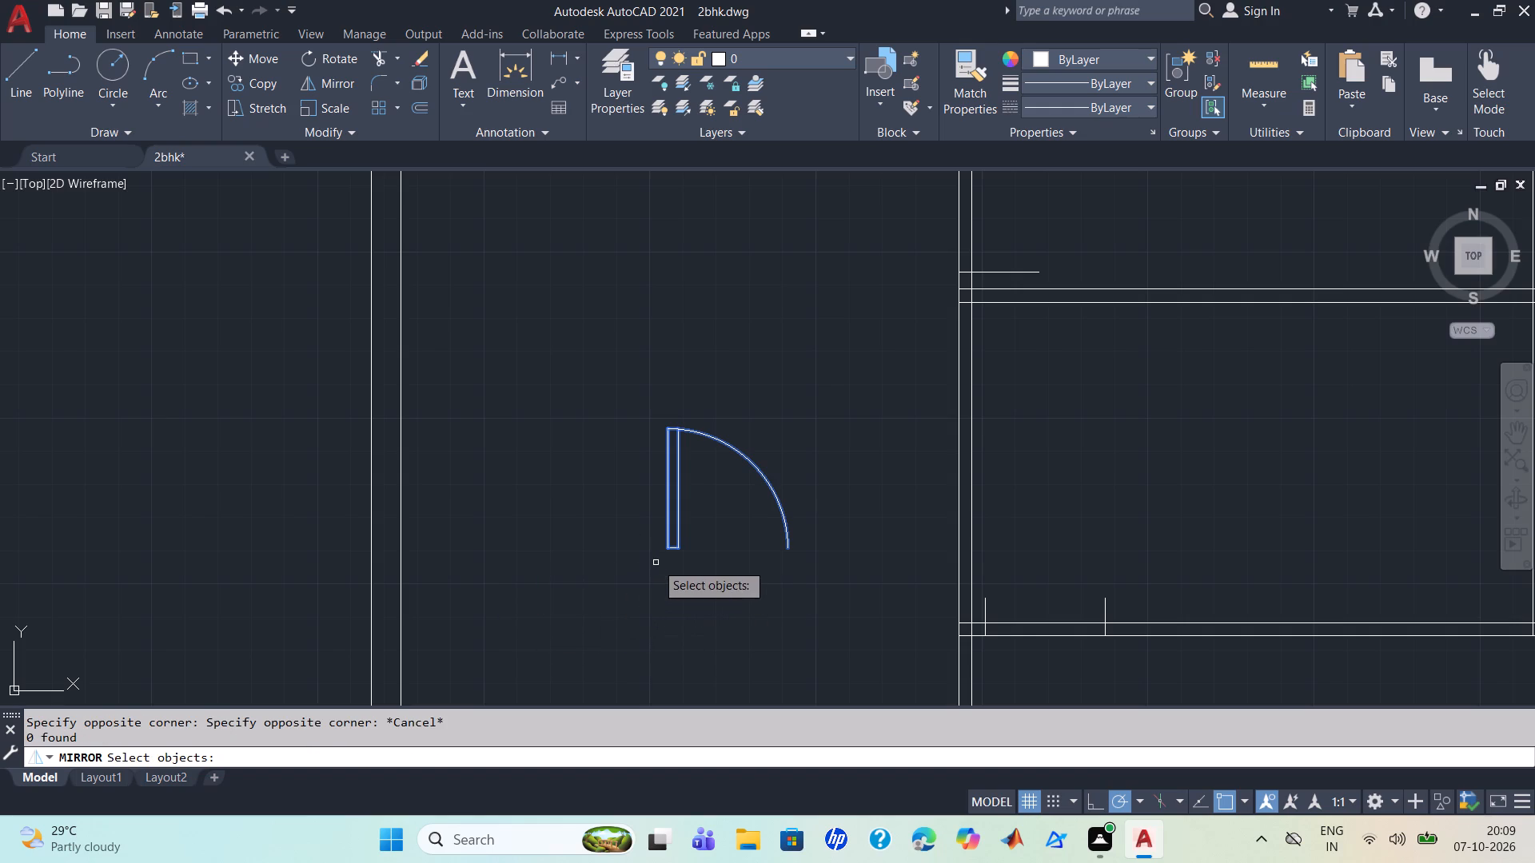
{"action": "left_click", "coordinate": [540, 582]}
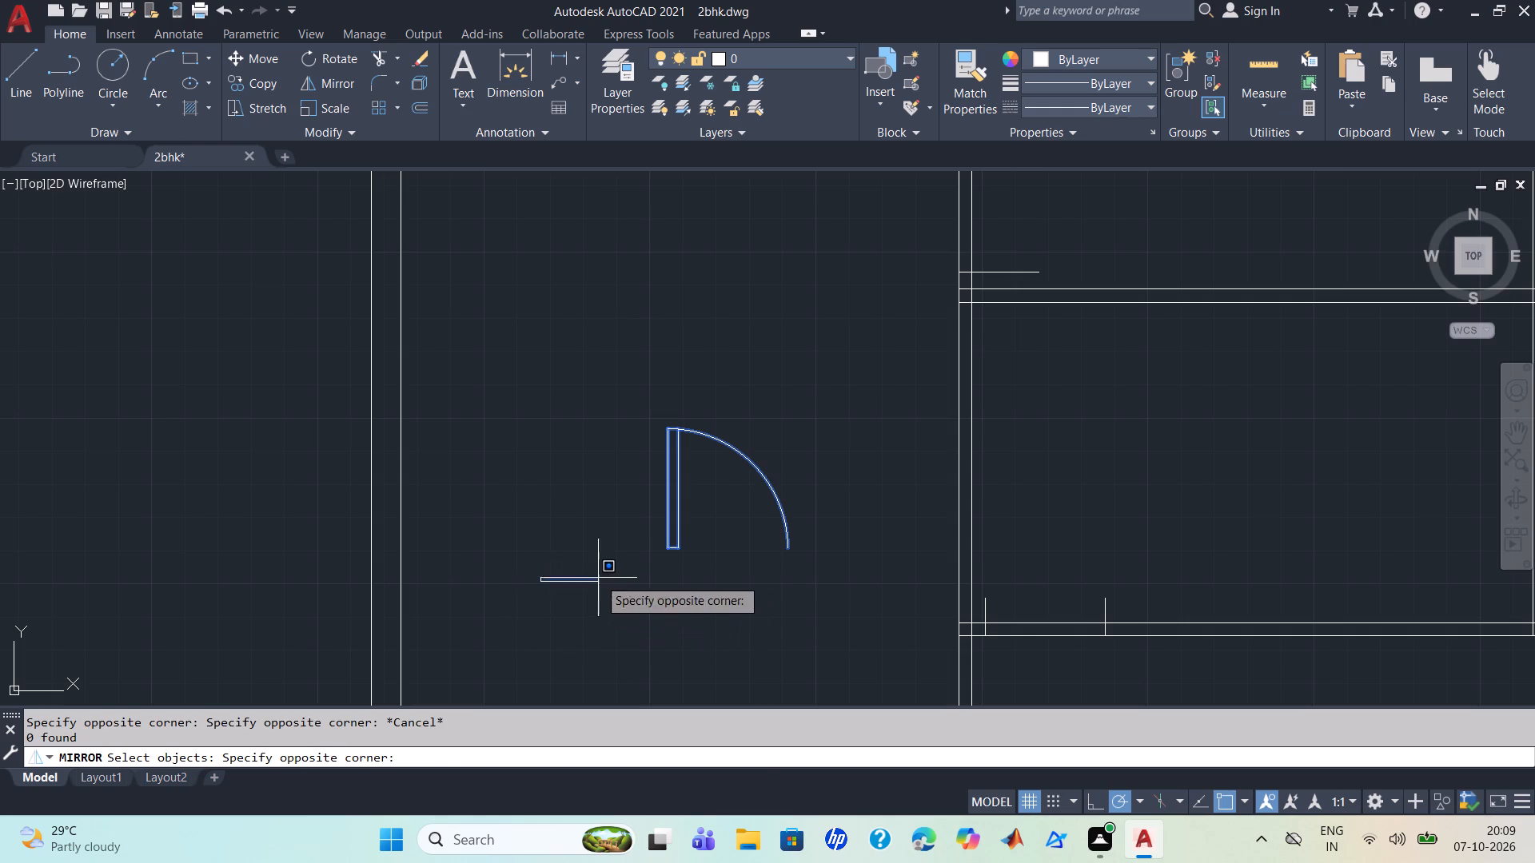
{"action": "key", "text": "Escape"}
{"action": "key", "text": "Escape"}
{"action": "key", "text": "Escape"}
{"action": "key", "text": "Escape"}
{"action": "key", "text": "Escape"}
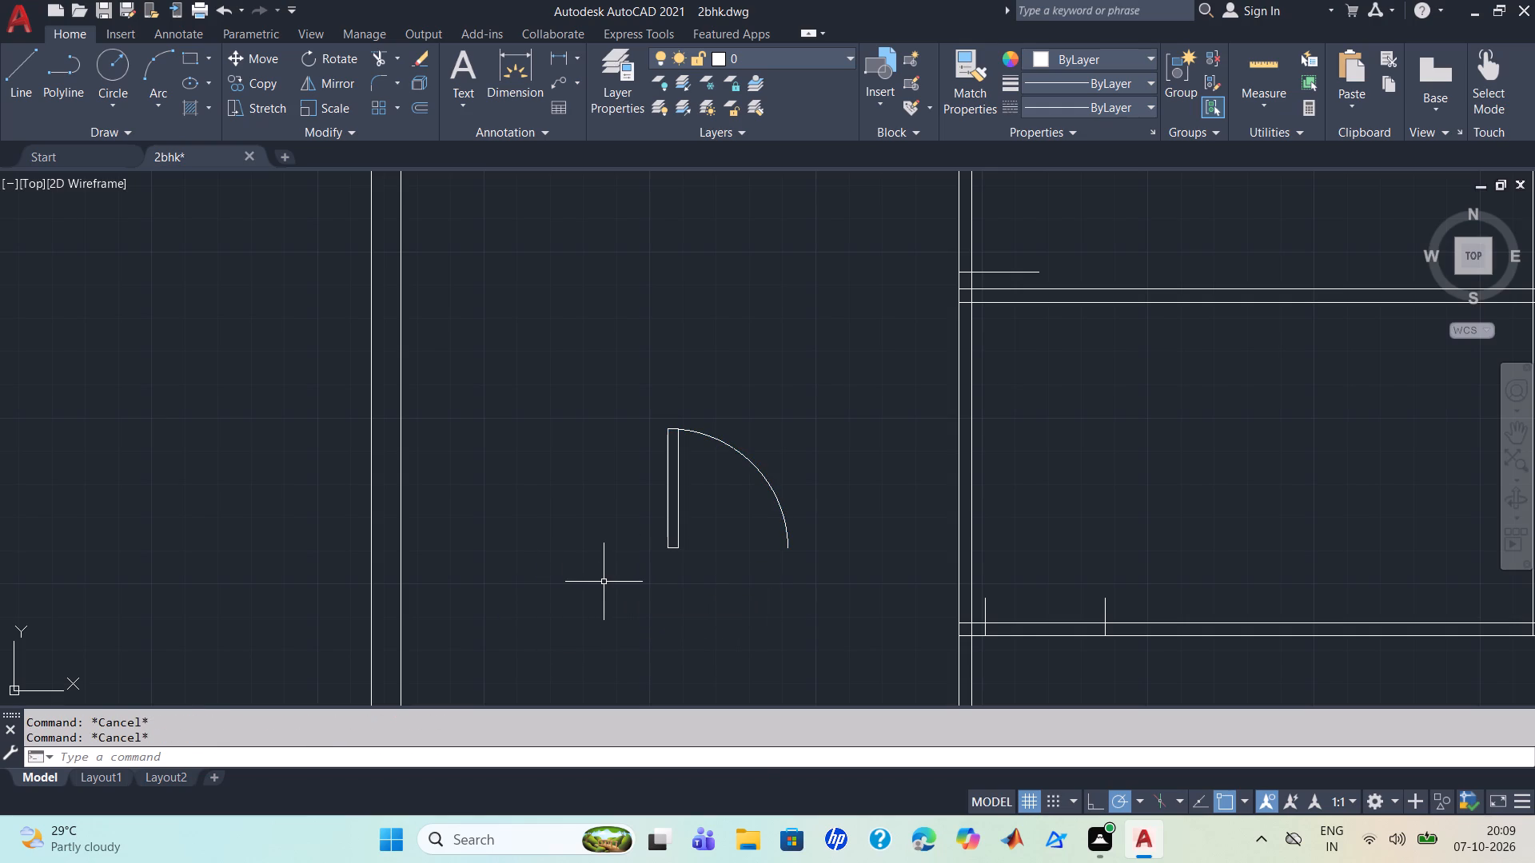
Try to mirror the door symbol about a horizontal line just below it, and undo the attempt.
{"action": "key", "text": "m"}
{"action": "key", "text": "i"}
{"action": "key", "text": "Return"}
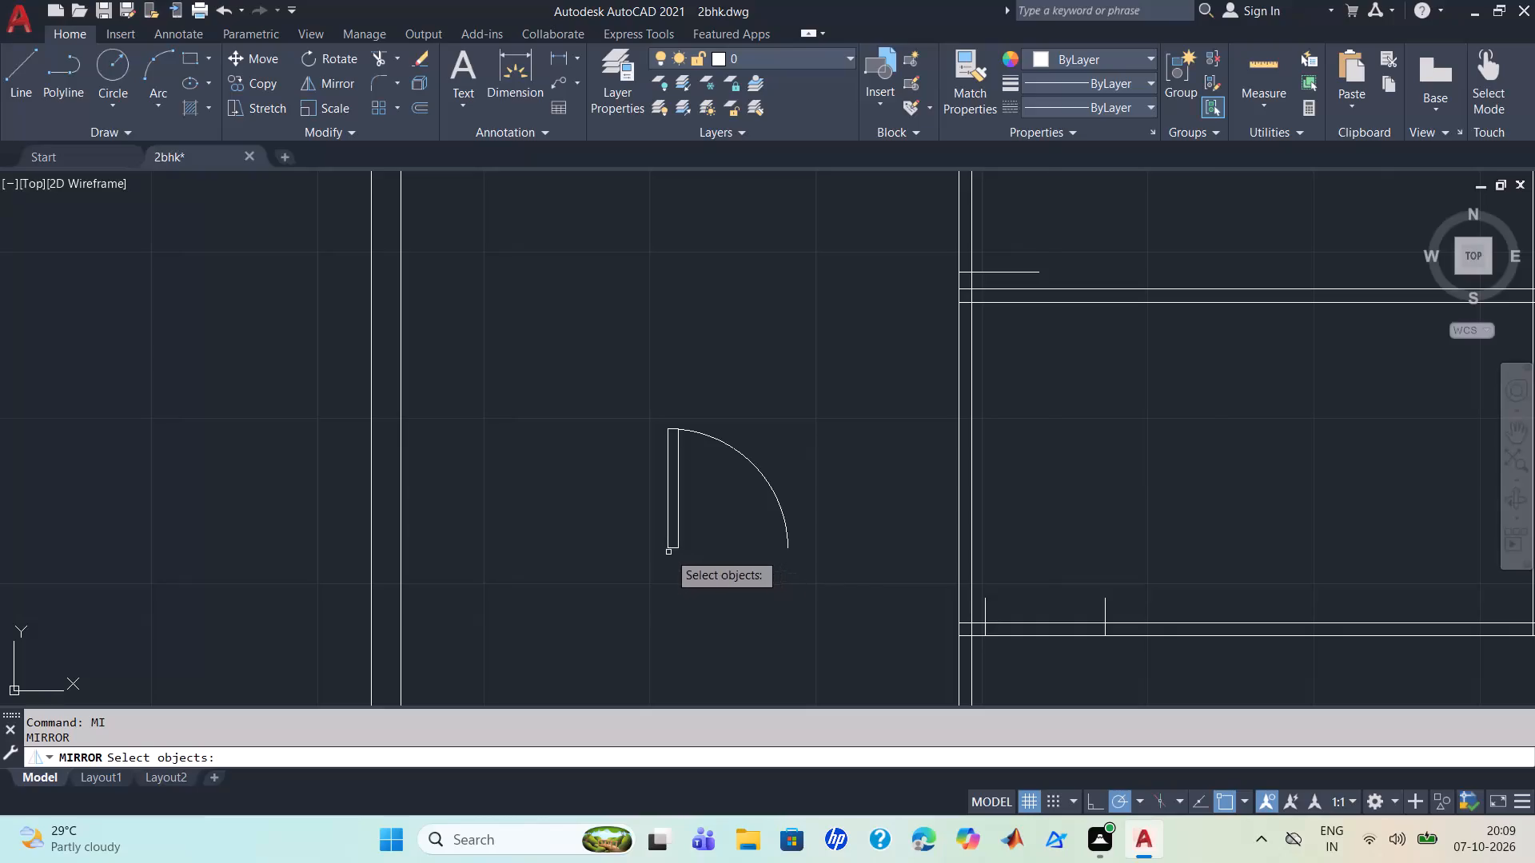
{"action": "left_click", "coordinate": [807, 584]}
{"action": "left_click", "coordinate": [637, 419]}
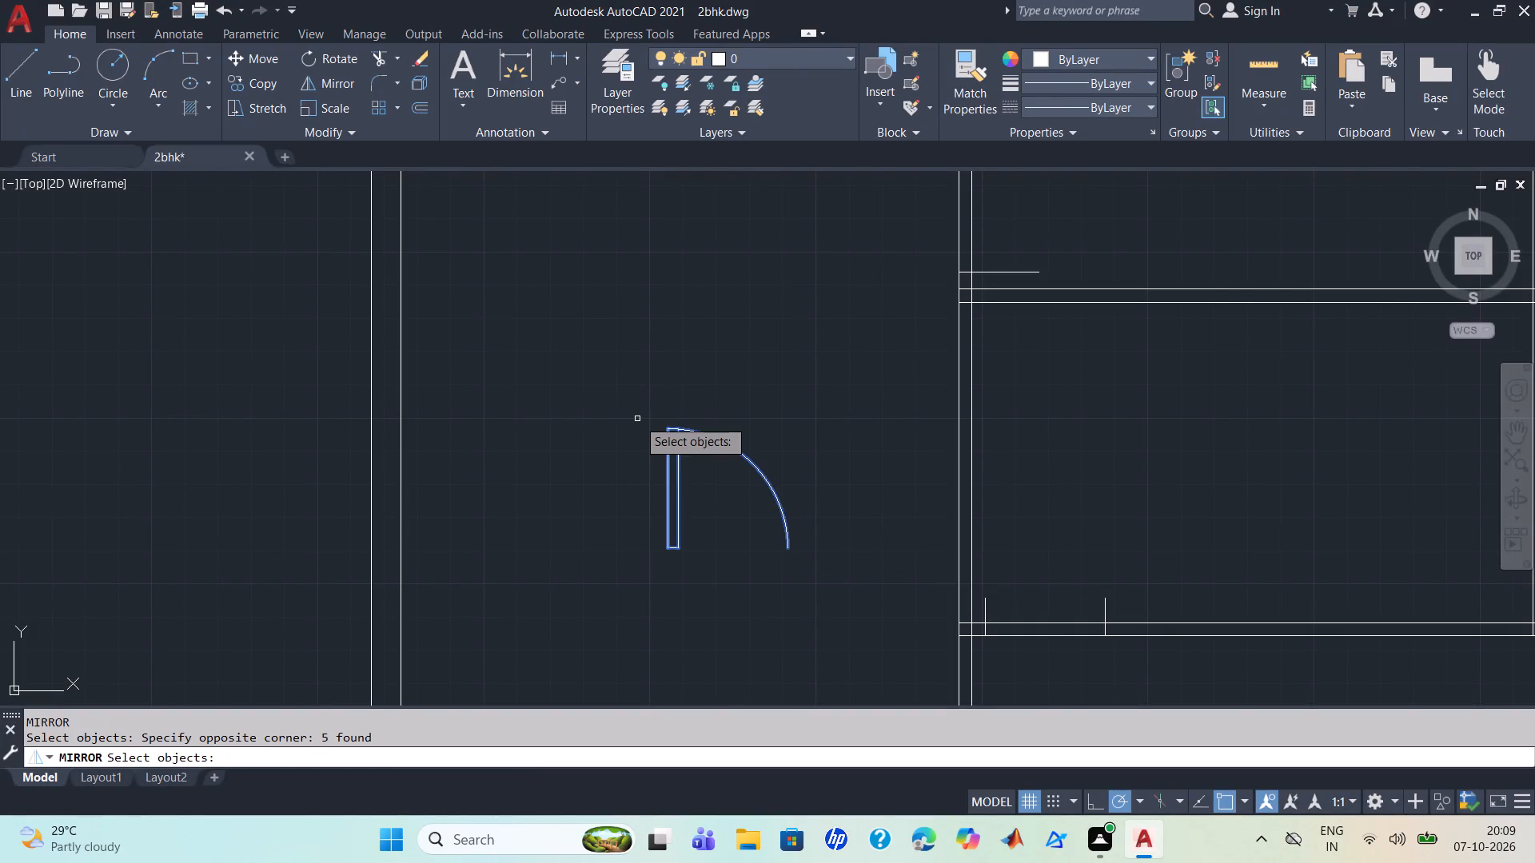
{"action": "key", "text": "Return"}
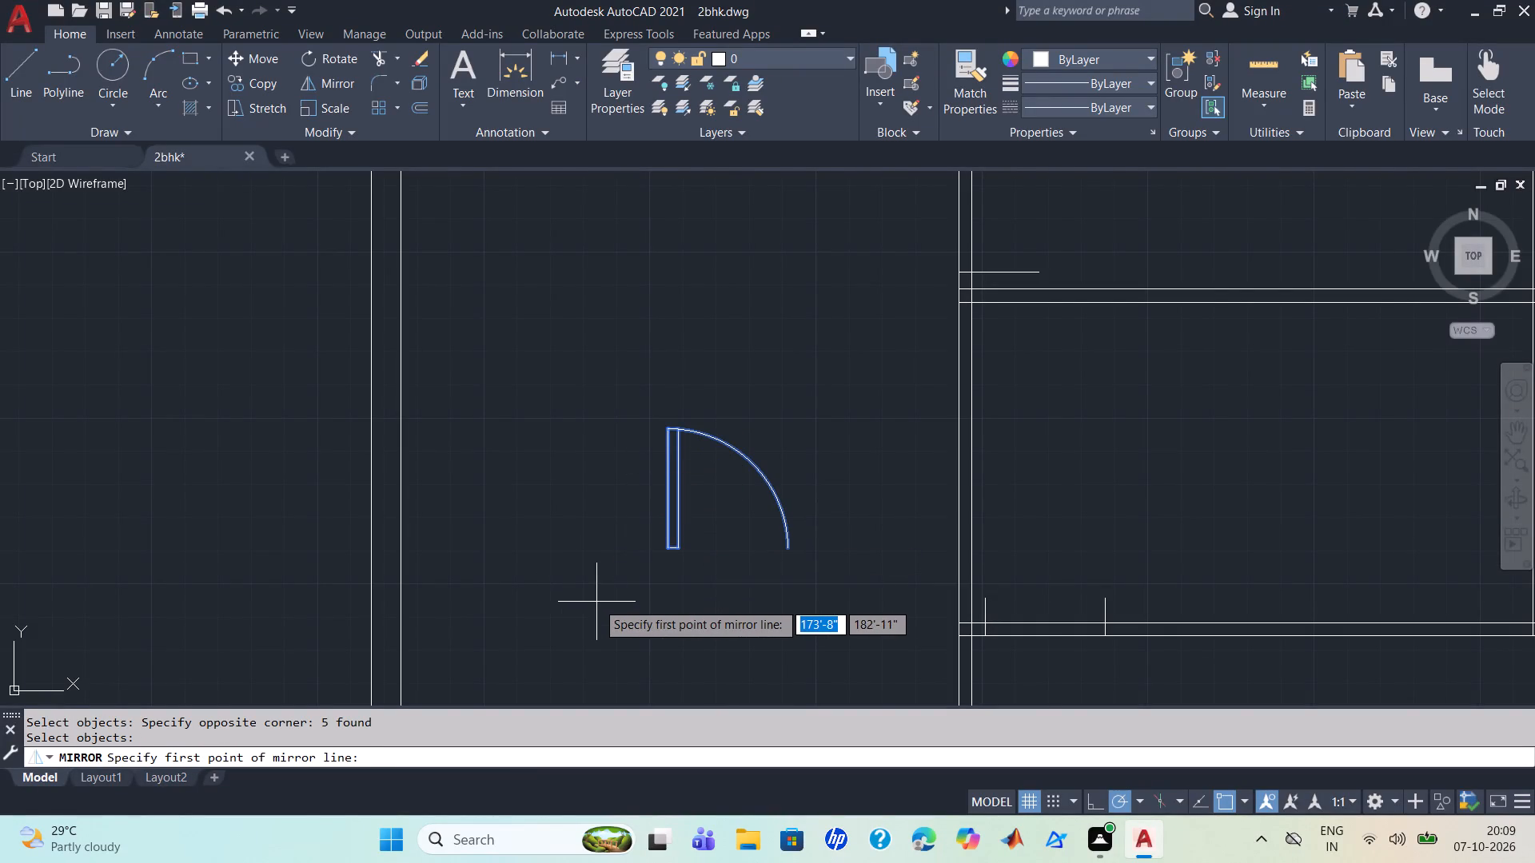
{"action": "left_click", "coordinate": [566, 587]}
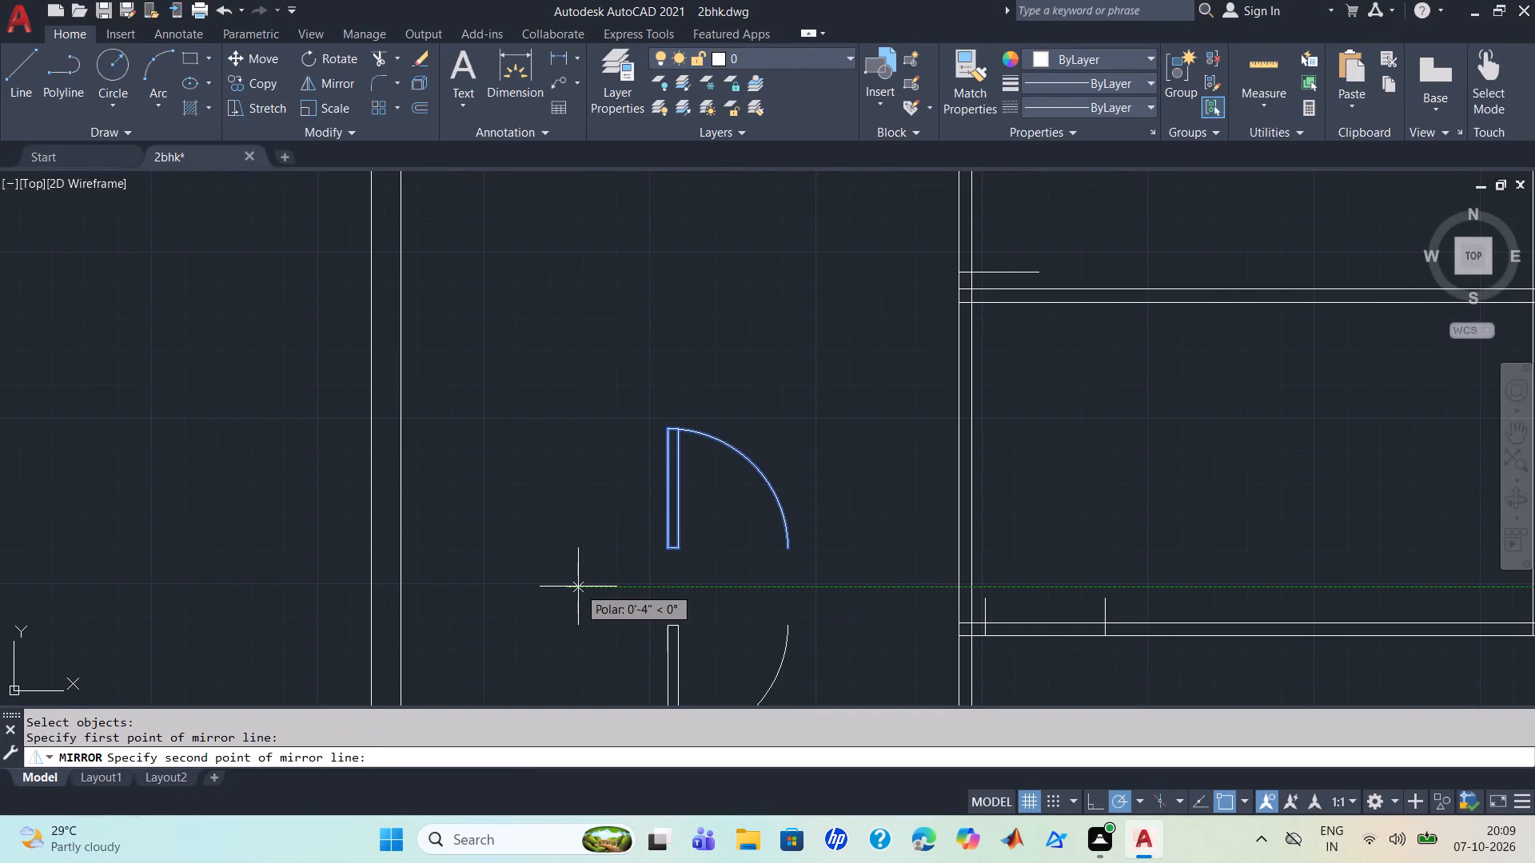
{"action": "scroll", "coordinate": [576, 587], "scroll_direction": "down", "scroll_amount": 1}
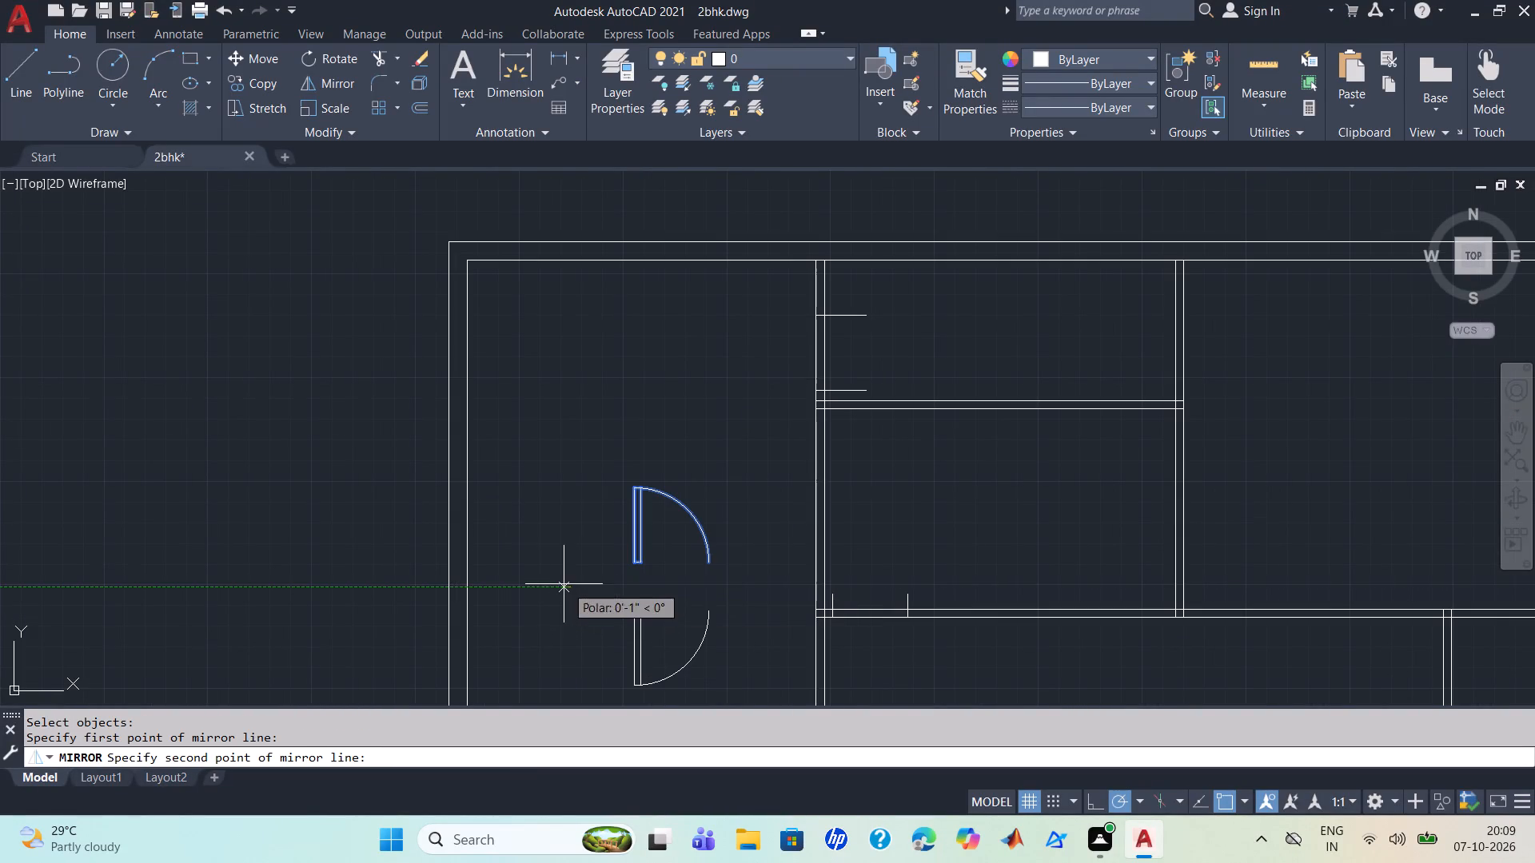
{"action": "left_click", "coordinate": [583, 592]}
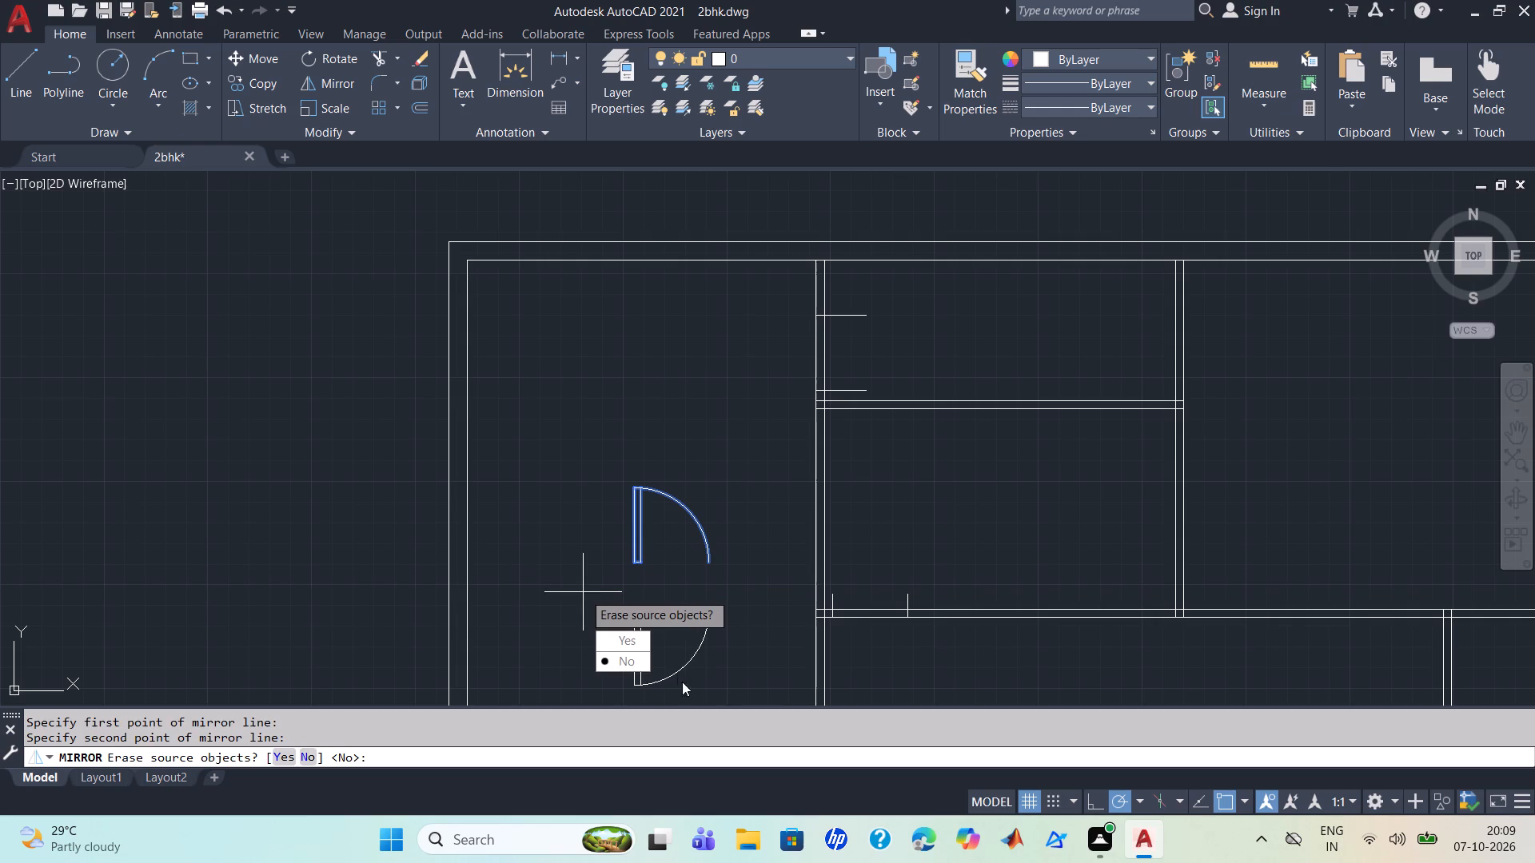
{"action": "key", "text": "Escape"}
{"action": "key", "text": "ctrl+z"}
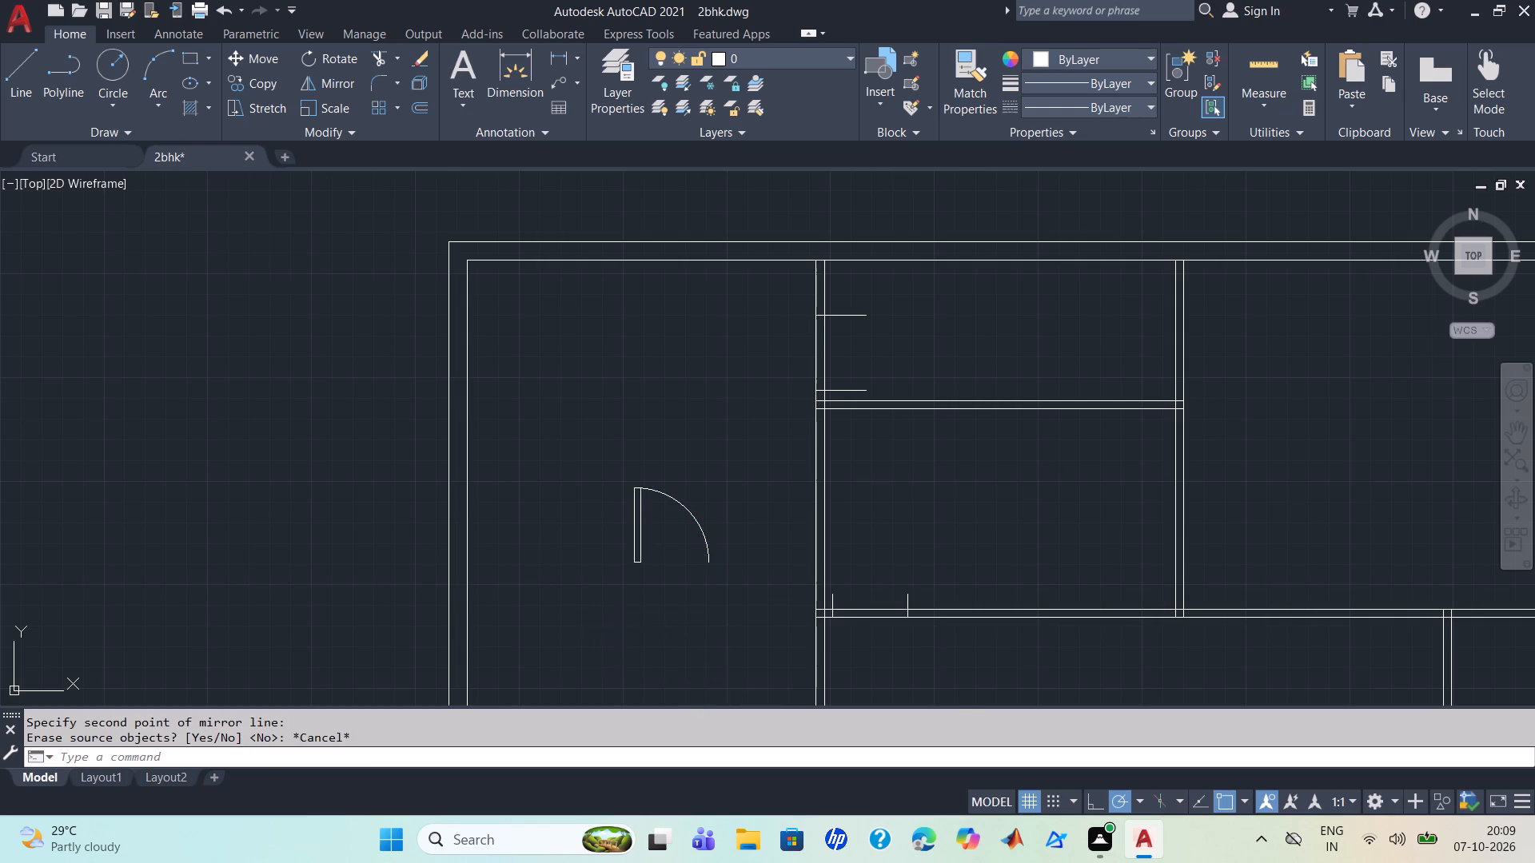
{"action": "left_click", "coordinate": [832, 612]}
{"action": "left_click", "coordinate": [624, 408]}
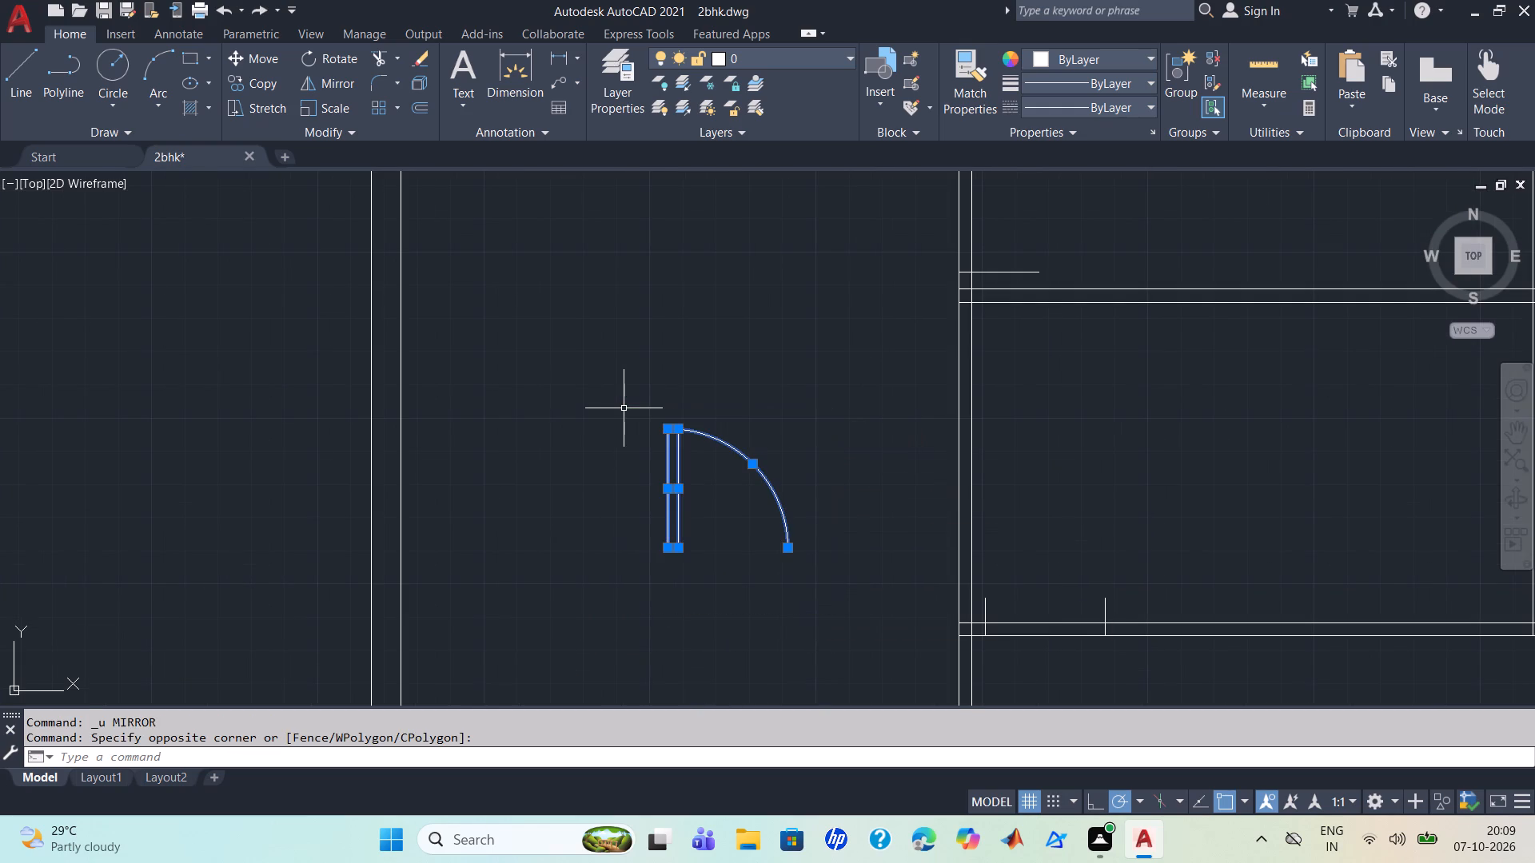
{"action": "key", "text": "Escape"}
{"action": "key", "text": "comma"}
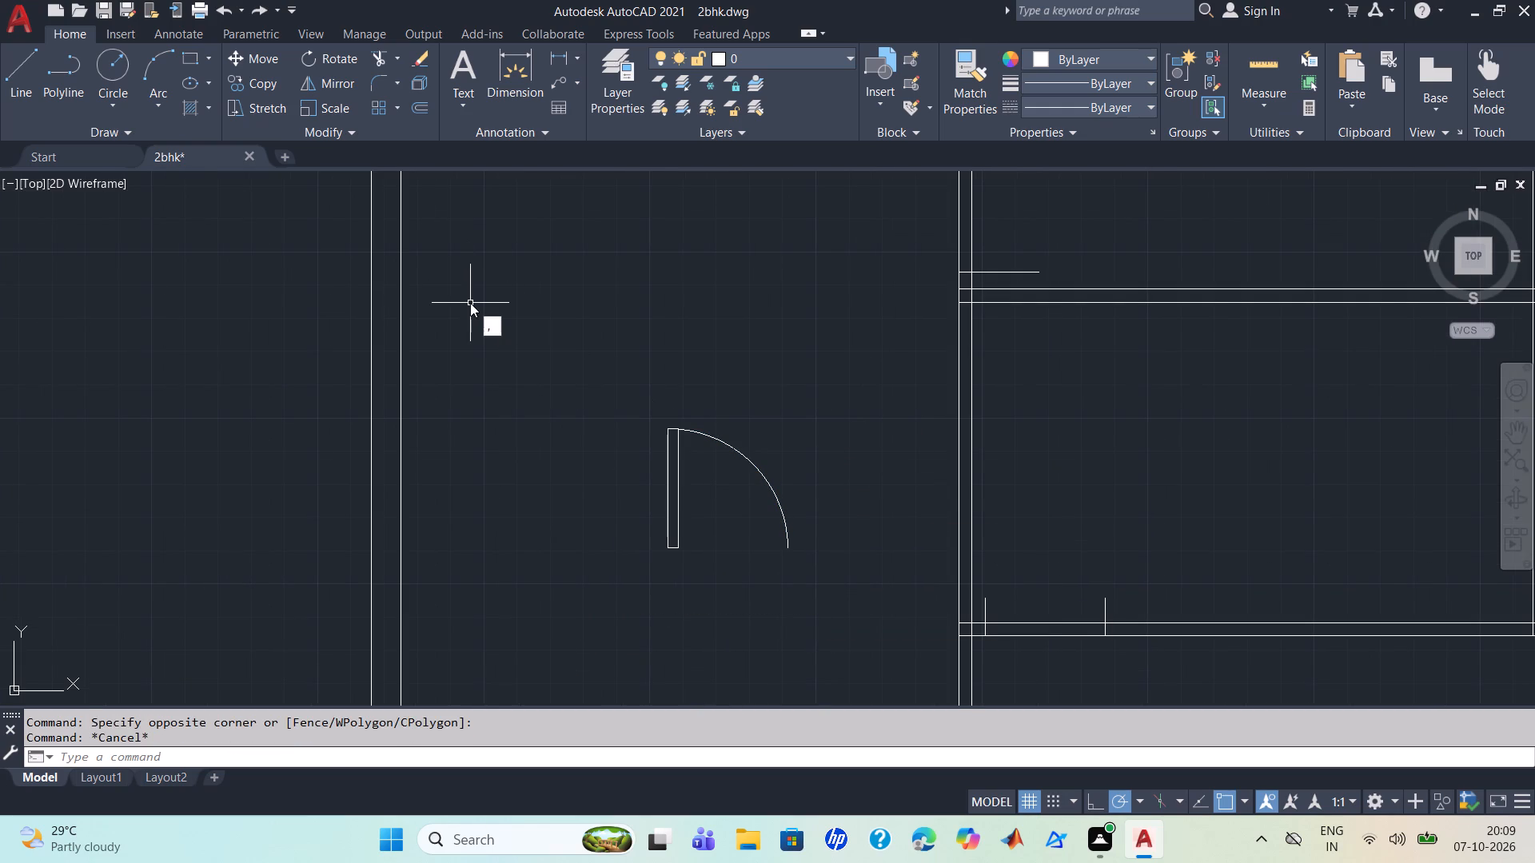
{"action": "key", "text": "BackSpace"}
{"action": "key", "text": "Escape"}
Mirror the door symbol about a vertical line just west of its leaf, keeping the source objects.
{"action": "type", "text": "mi"}
{"action": "key", "text": "Return"}
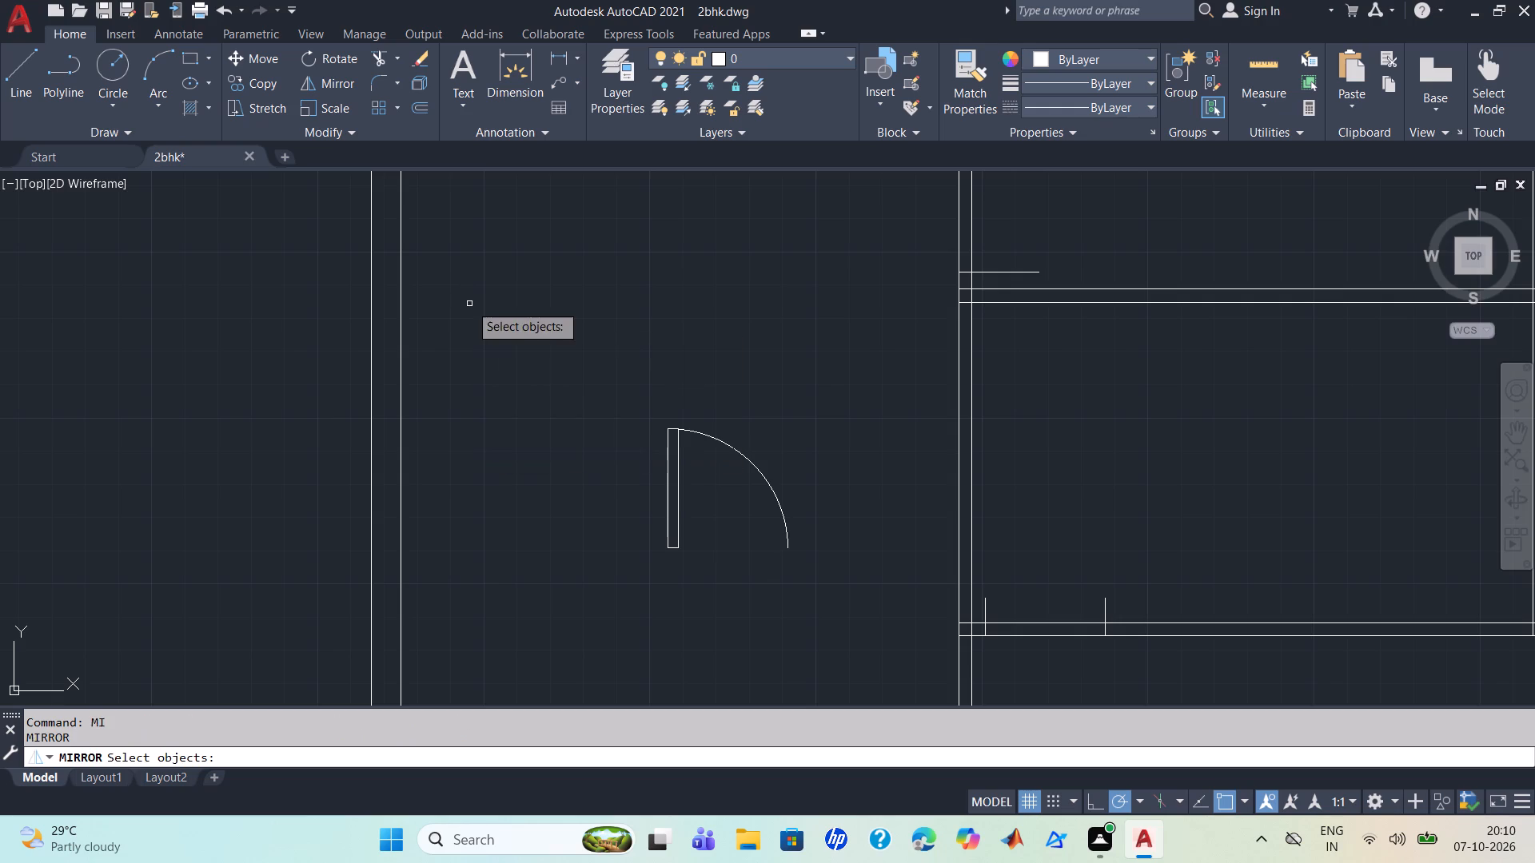
{"action": "left_click", "coordinate": [810, 606]}
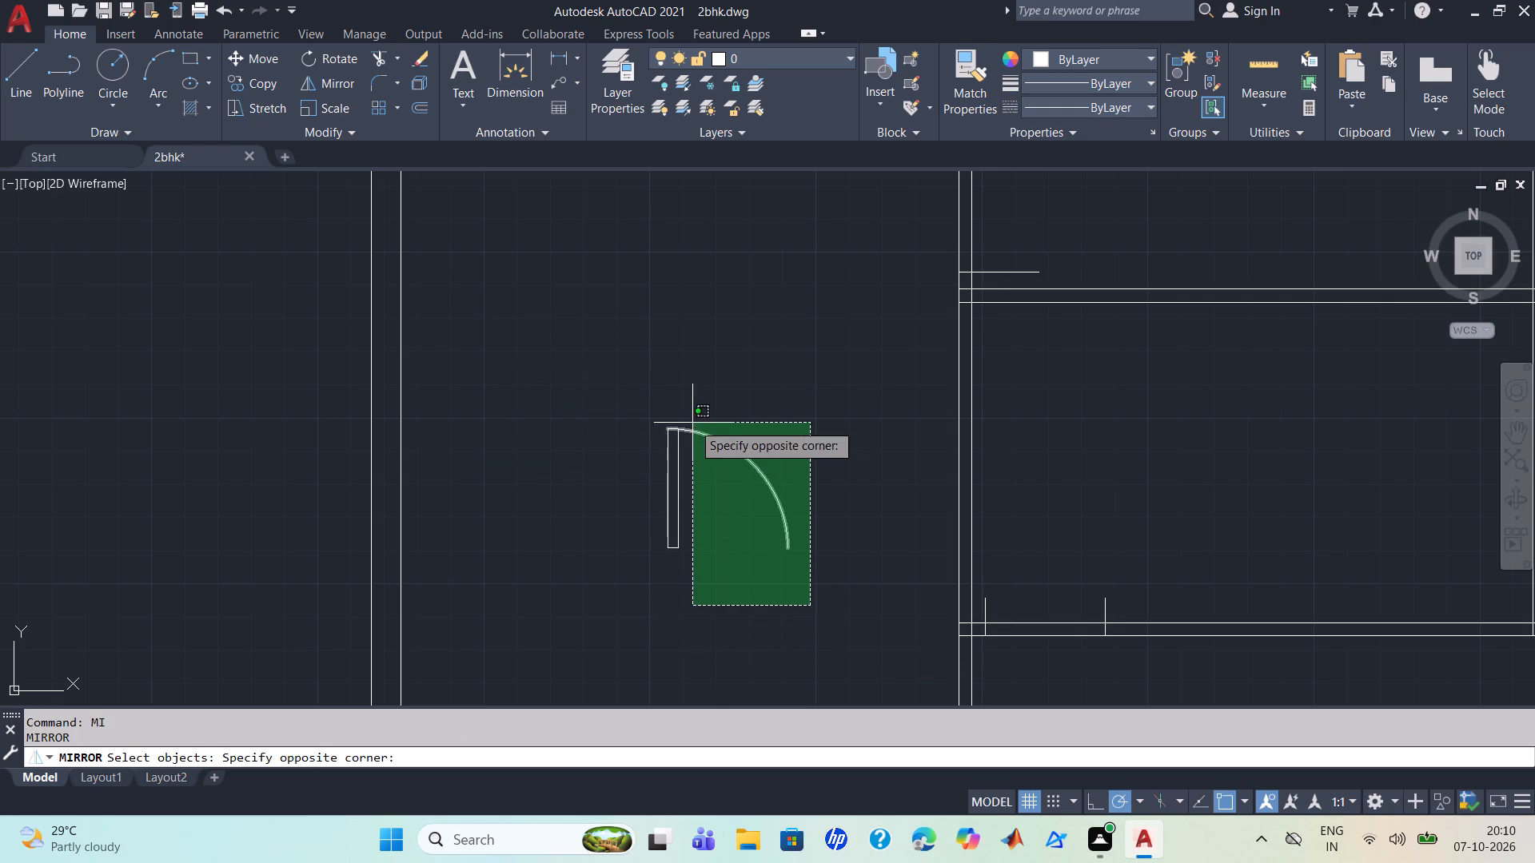
{"action": "left_click", "coordinate": [646, 403]}
{"action": "key", "text": "Return"}
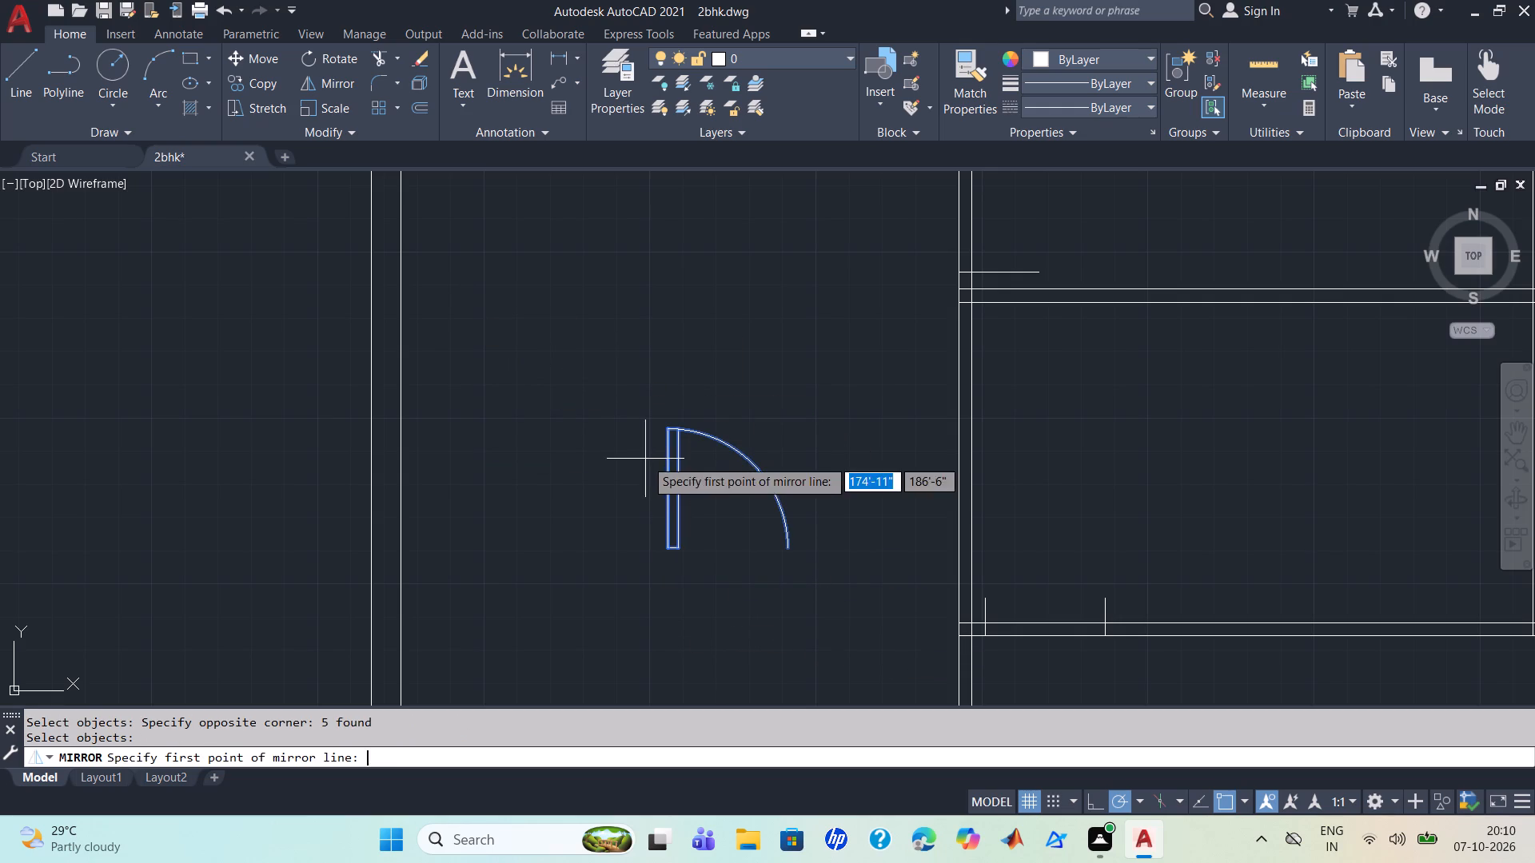
{"action": "left_click", "coordinate": [634, 630]}
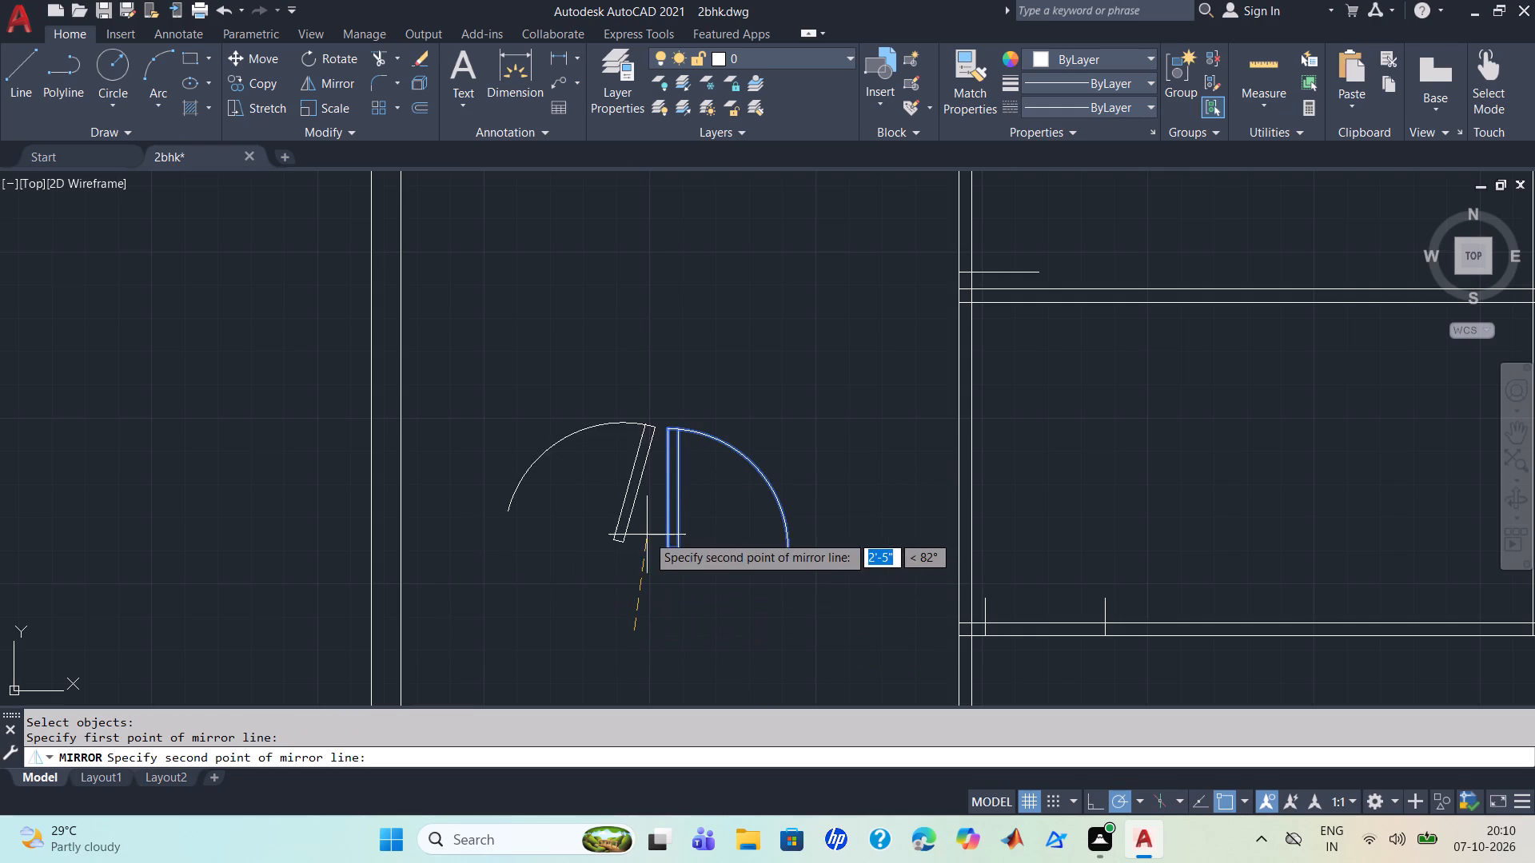
{"action": "left_click", "coordinate": [637, 533]}
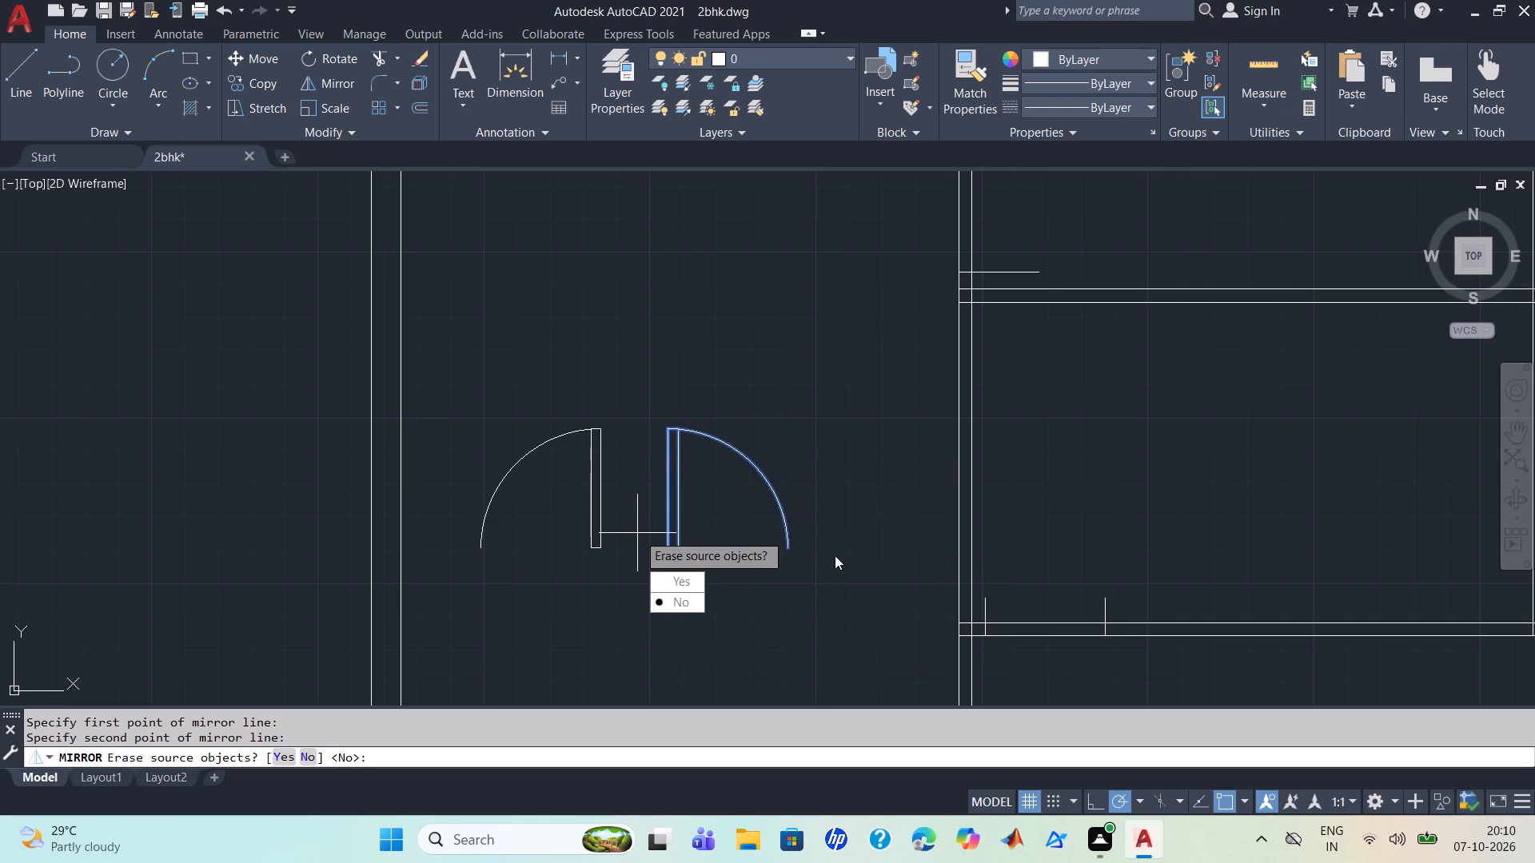
{"action": "left_click_drag", "start_coordinate": [672, 603], "coordinate": [637, 534]}
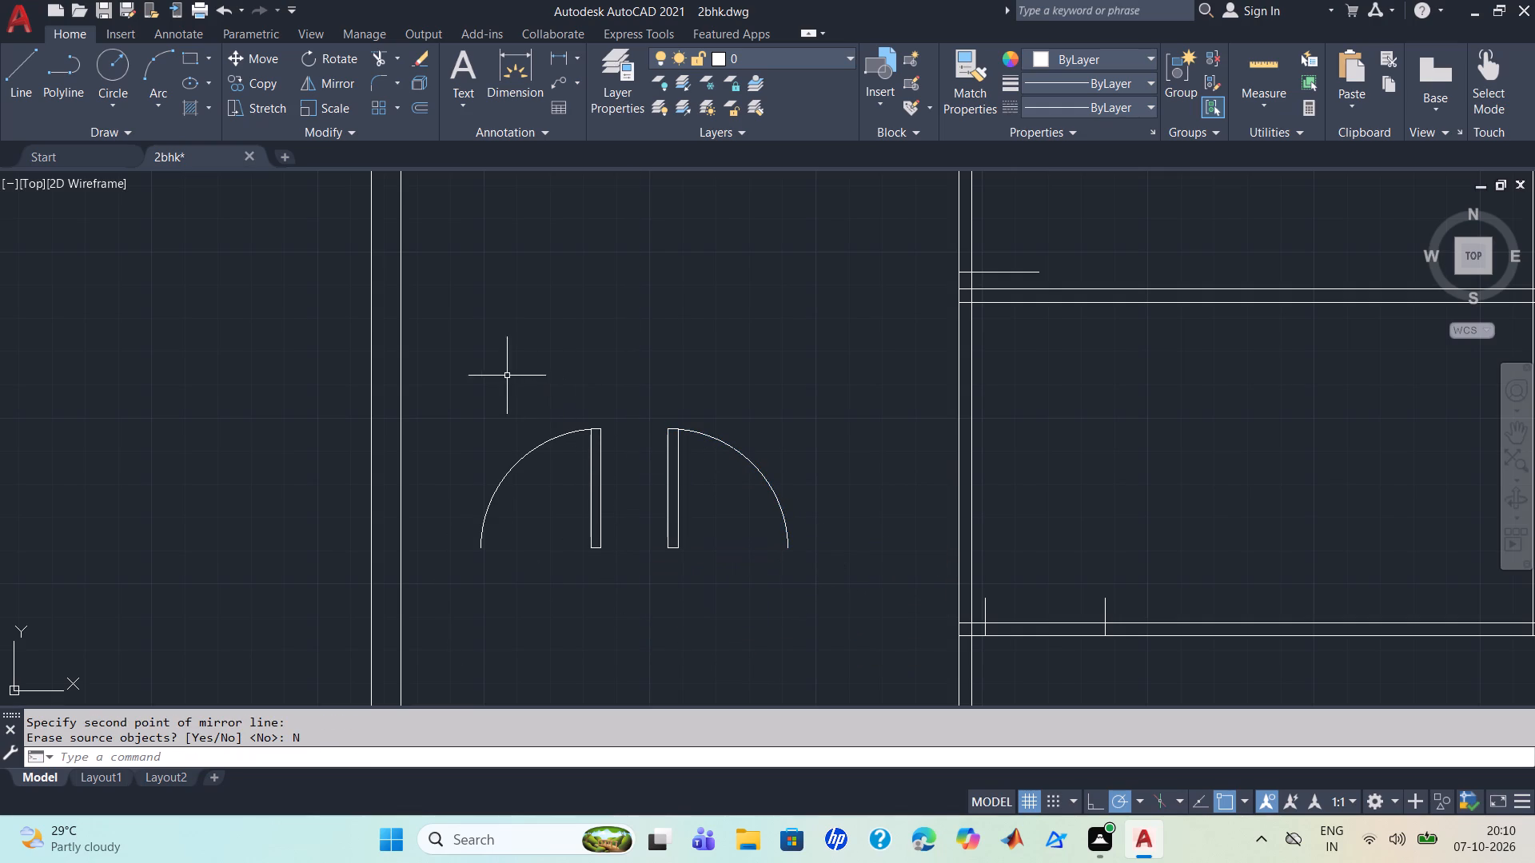
Mirror both door symbols about a horizontal line just below them, keeping the source objects.
{"action": "type", "text": "mi"}
{"action": "key", "text": "Return"}
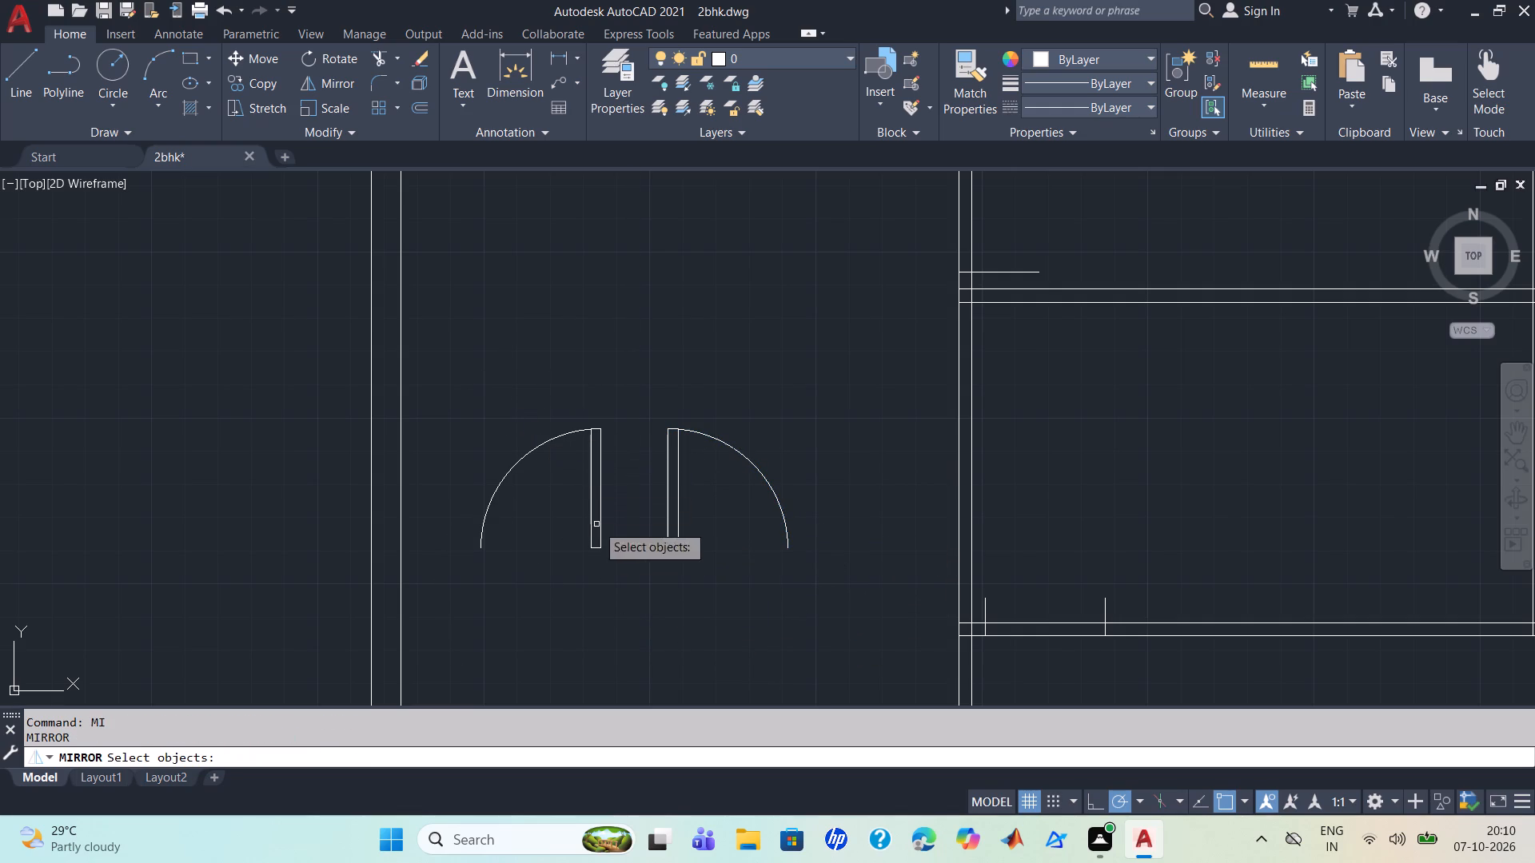
{"action": "left_click", "coordinate": [821, 587]}
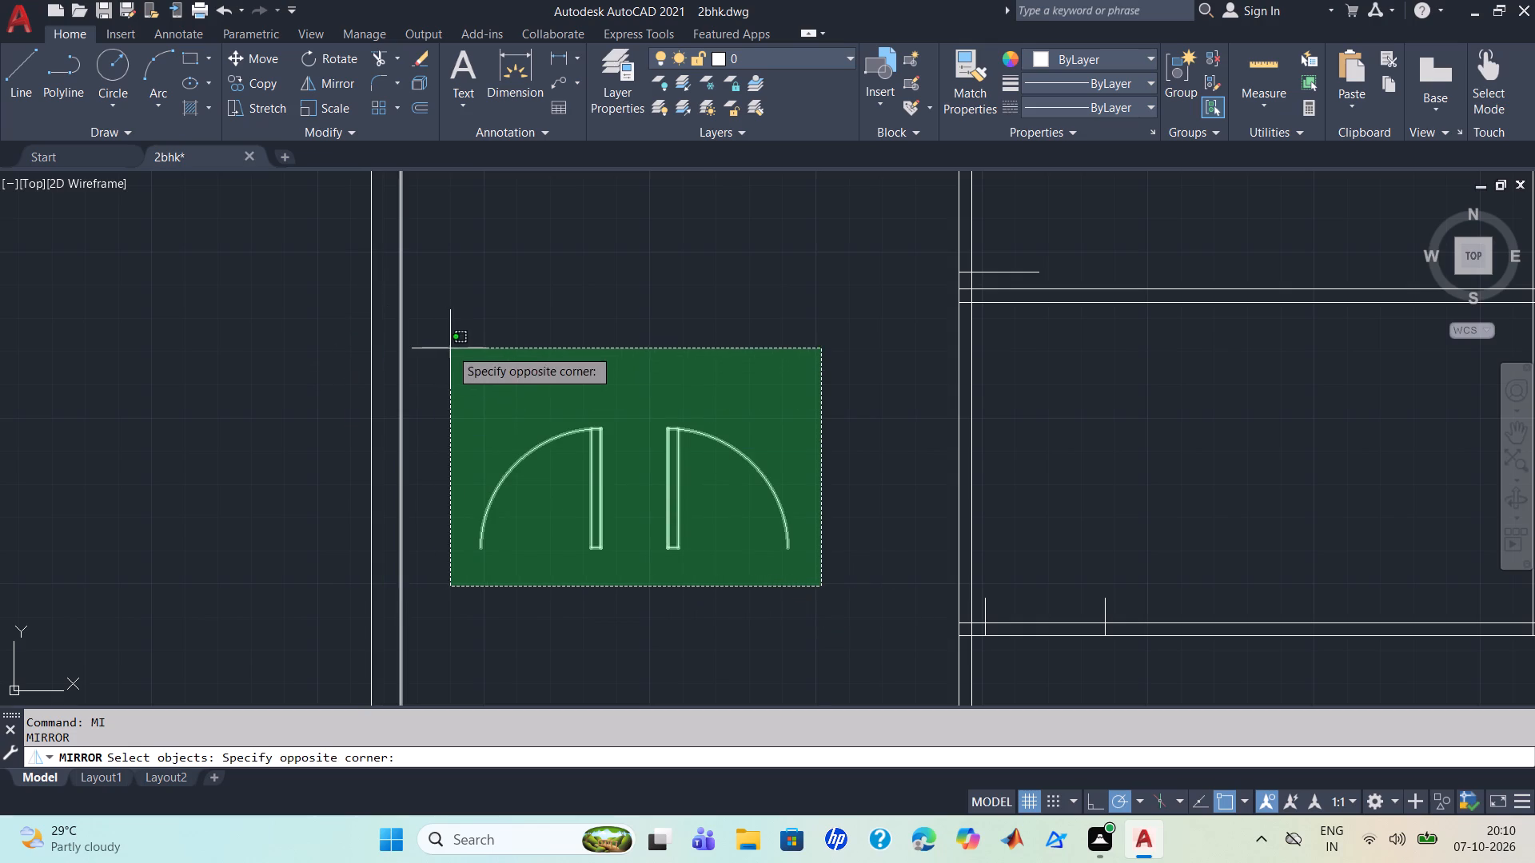
{"action": "left_click", "coordinate": [450, 348]}
{"action": "key", "text": "Return"}
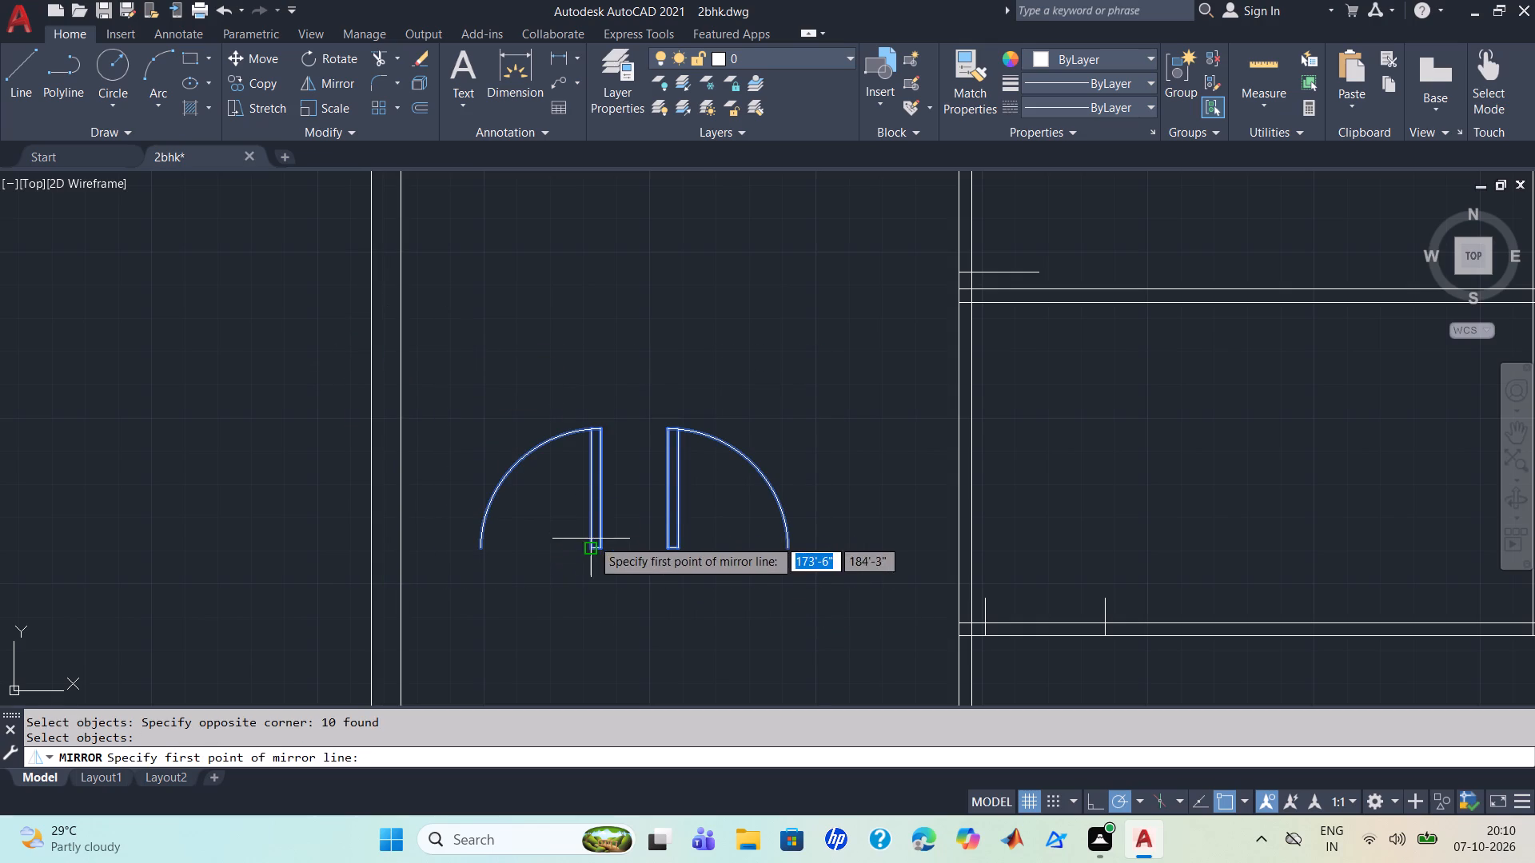
{"action": "scroll", "coordinate": [631, 624], "scroll_direction": "down", "scroll_amount": 4}
{"action": "scroll", "coordinate": [648, 645], "scroll_direction": "up", "scroll_amount": 2}
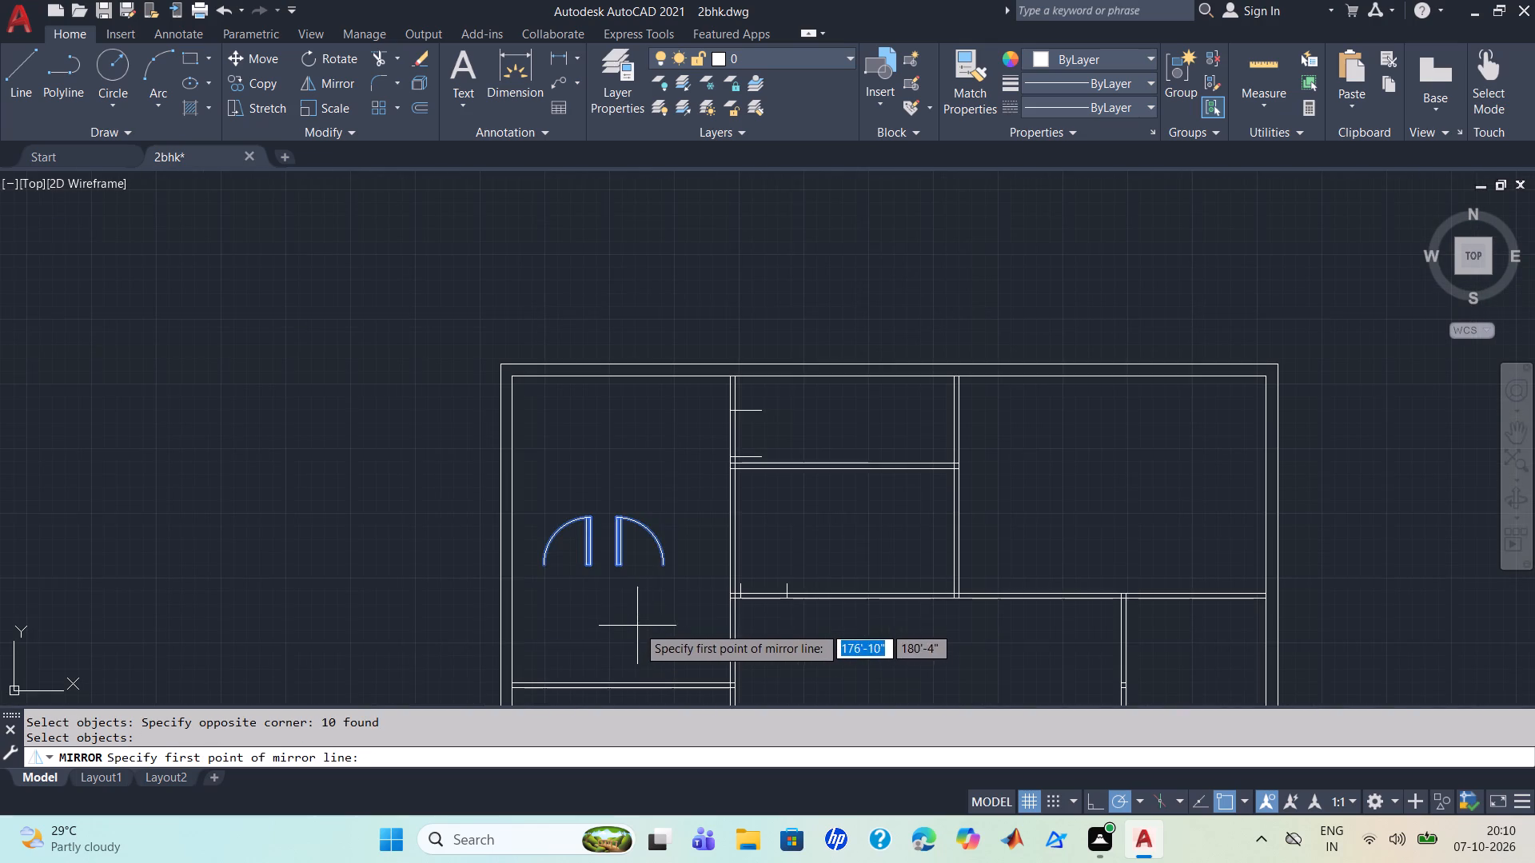
{"action": "scroll", "coordinate": [595, 610], "scroll_direction": "up", "scroll_amount": 2}
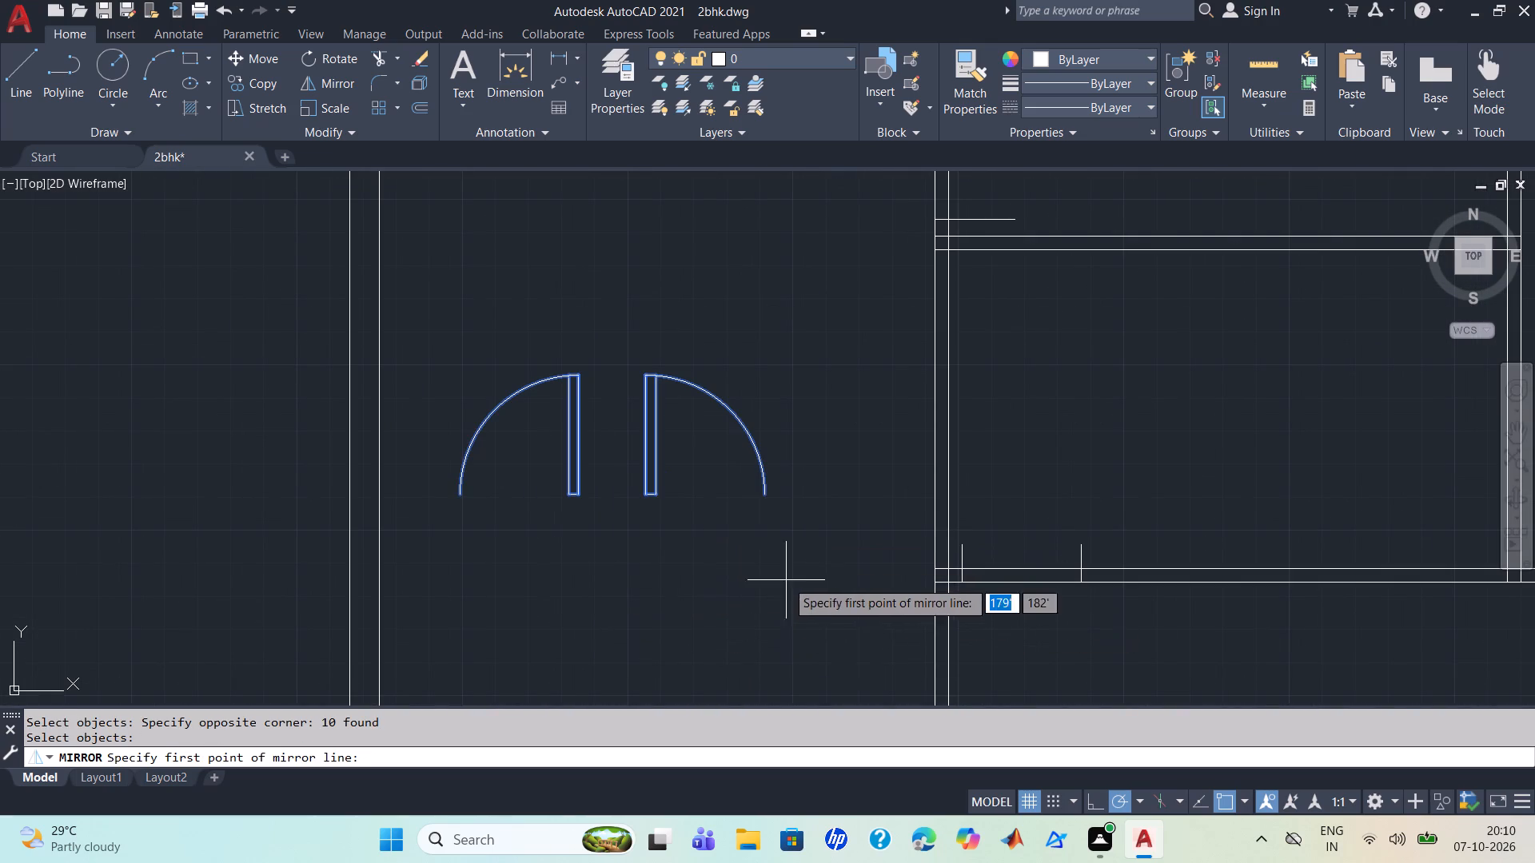
{"action": "left_click", "coordinate": [860, 551]}
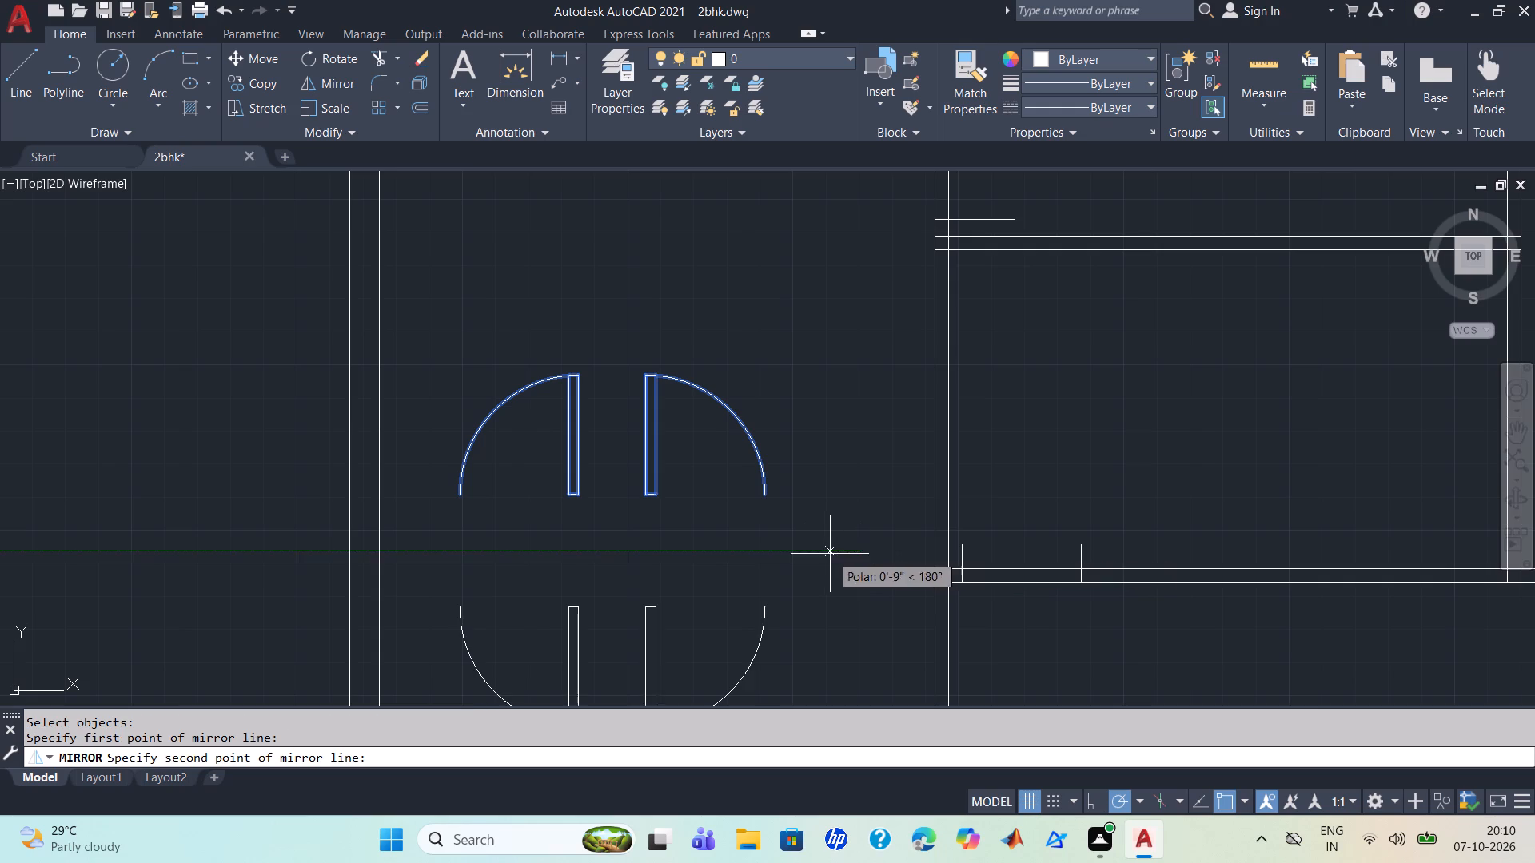
{"action": "left_click", "coordinate": [603, 545]}
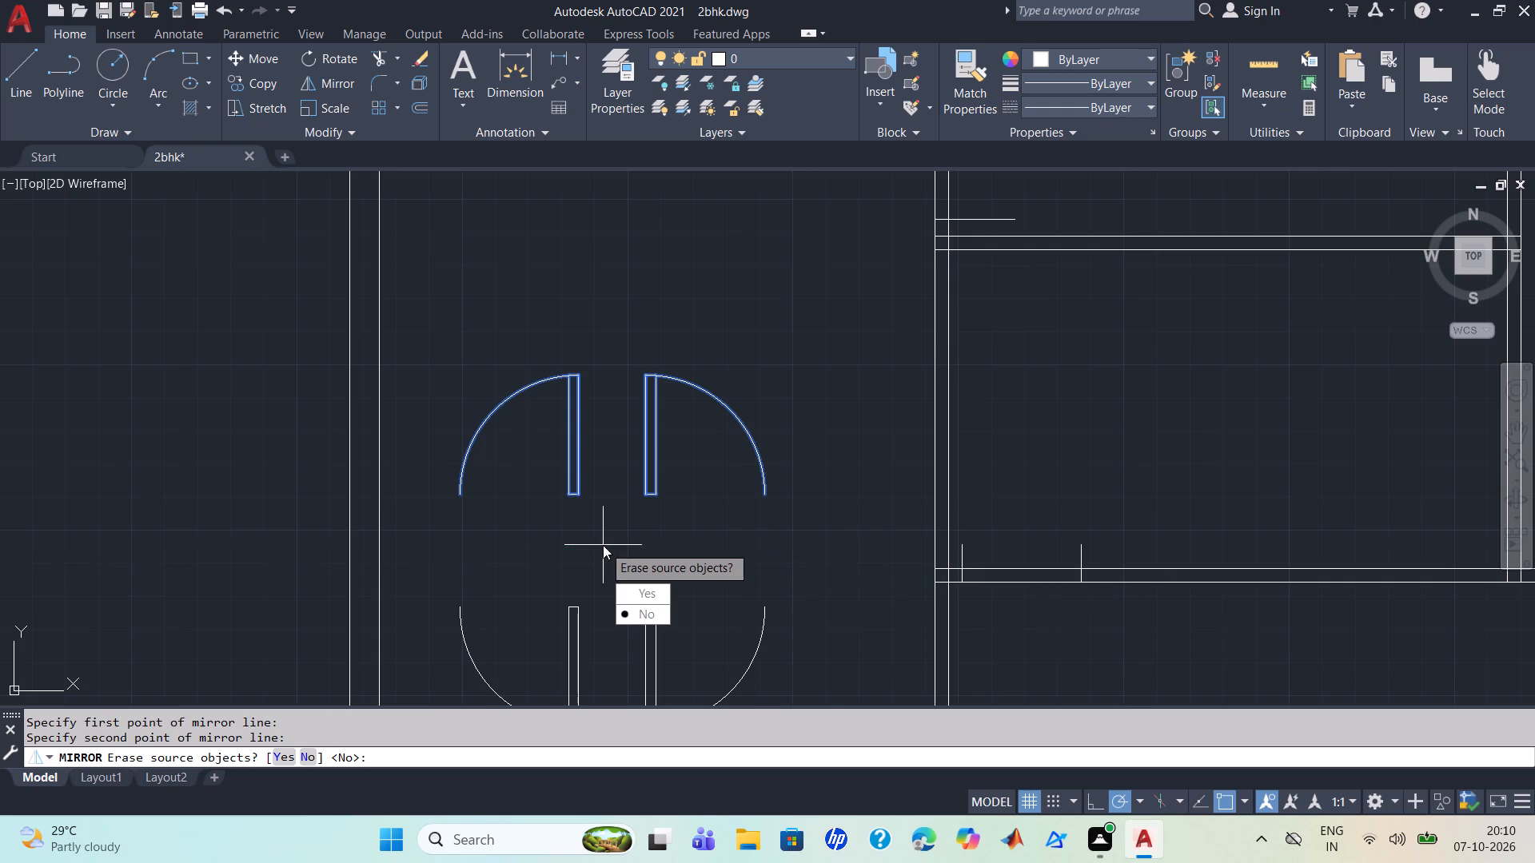
{"action": "left_click_drag", "start_coordinate": [668, 606], "coordinate": [603, 545]}
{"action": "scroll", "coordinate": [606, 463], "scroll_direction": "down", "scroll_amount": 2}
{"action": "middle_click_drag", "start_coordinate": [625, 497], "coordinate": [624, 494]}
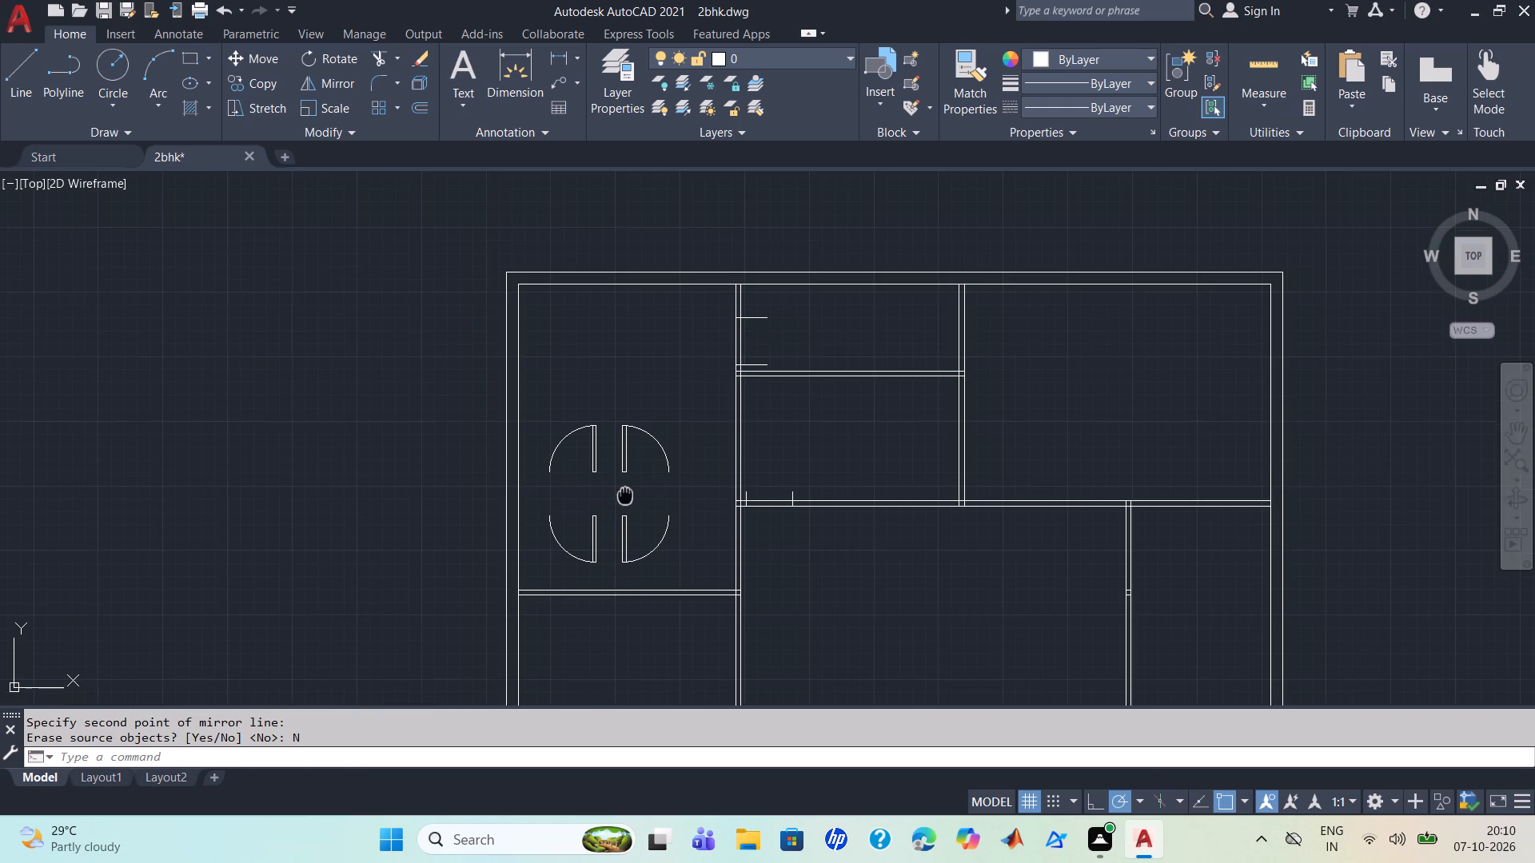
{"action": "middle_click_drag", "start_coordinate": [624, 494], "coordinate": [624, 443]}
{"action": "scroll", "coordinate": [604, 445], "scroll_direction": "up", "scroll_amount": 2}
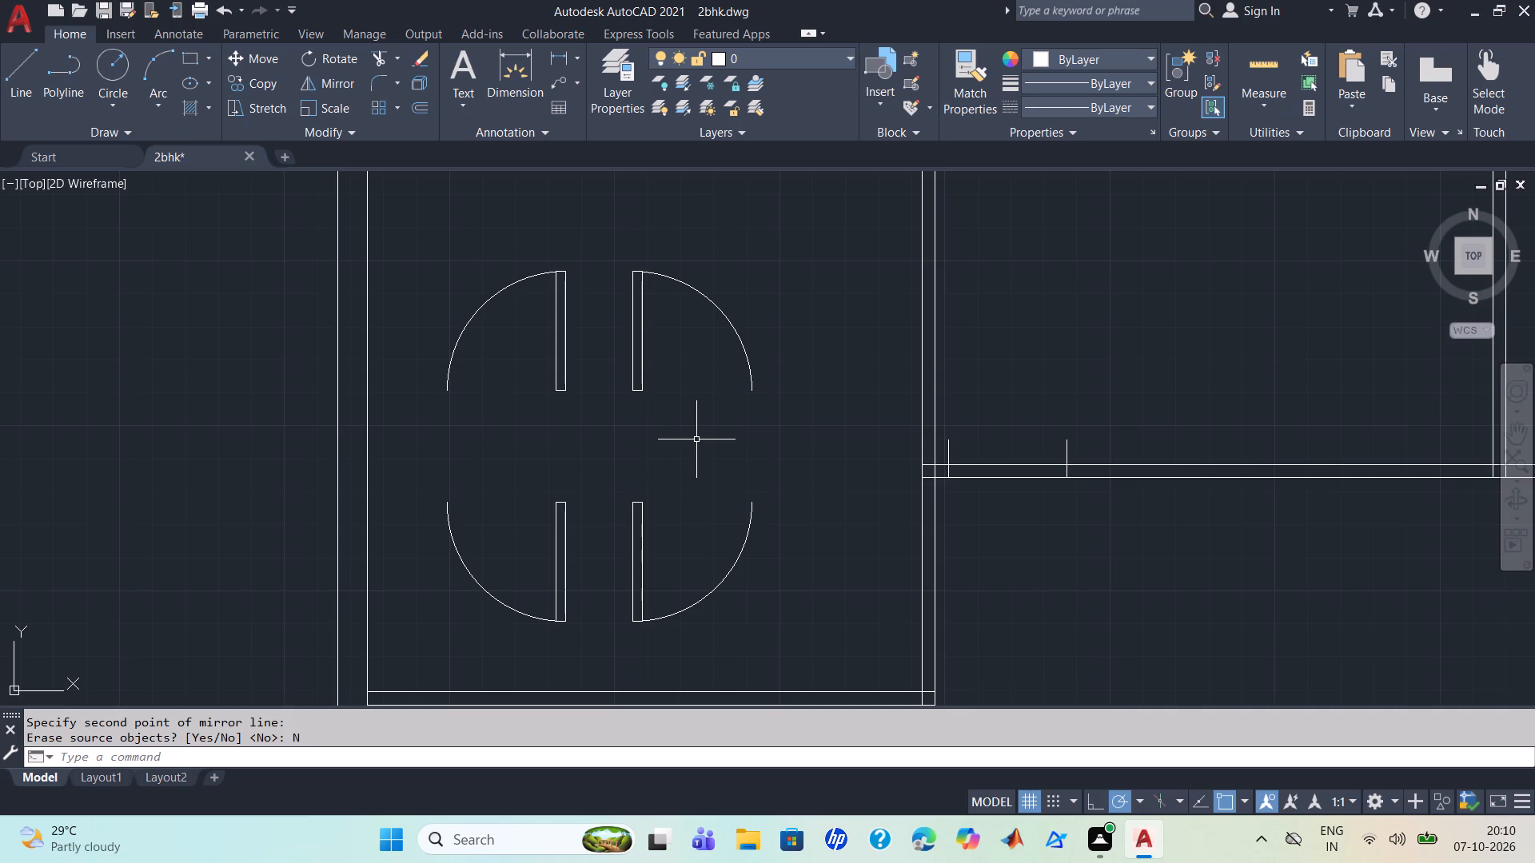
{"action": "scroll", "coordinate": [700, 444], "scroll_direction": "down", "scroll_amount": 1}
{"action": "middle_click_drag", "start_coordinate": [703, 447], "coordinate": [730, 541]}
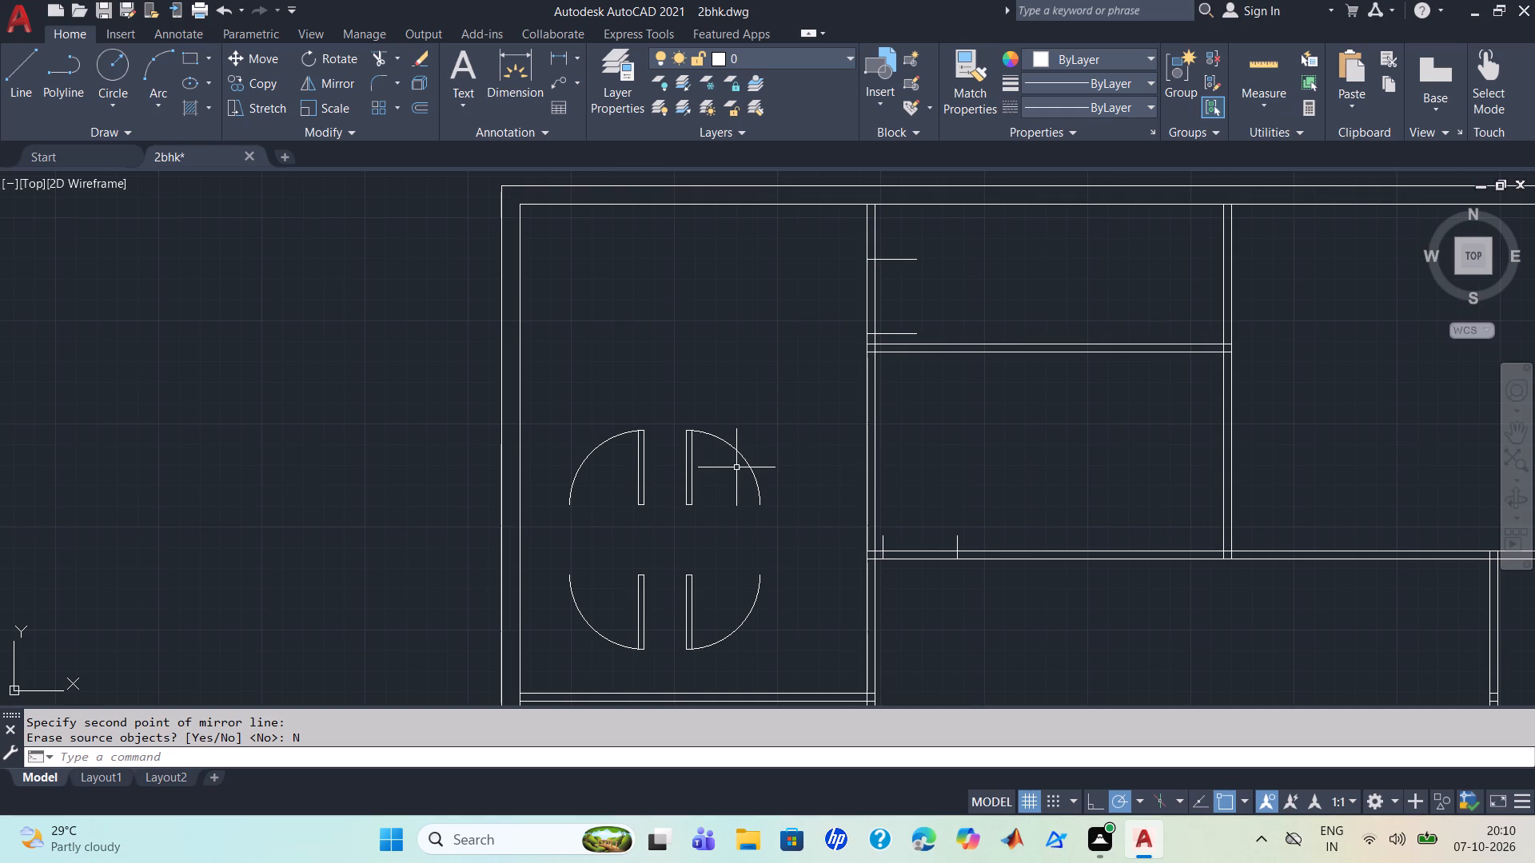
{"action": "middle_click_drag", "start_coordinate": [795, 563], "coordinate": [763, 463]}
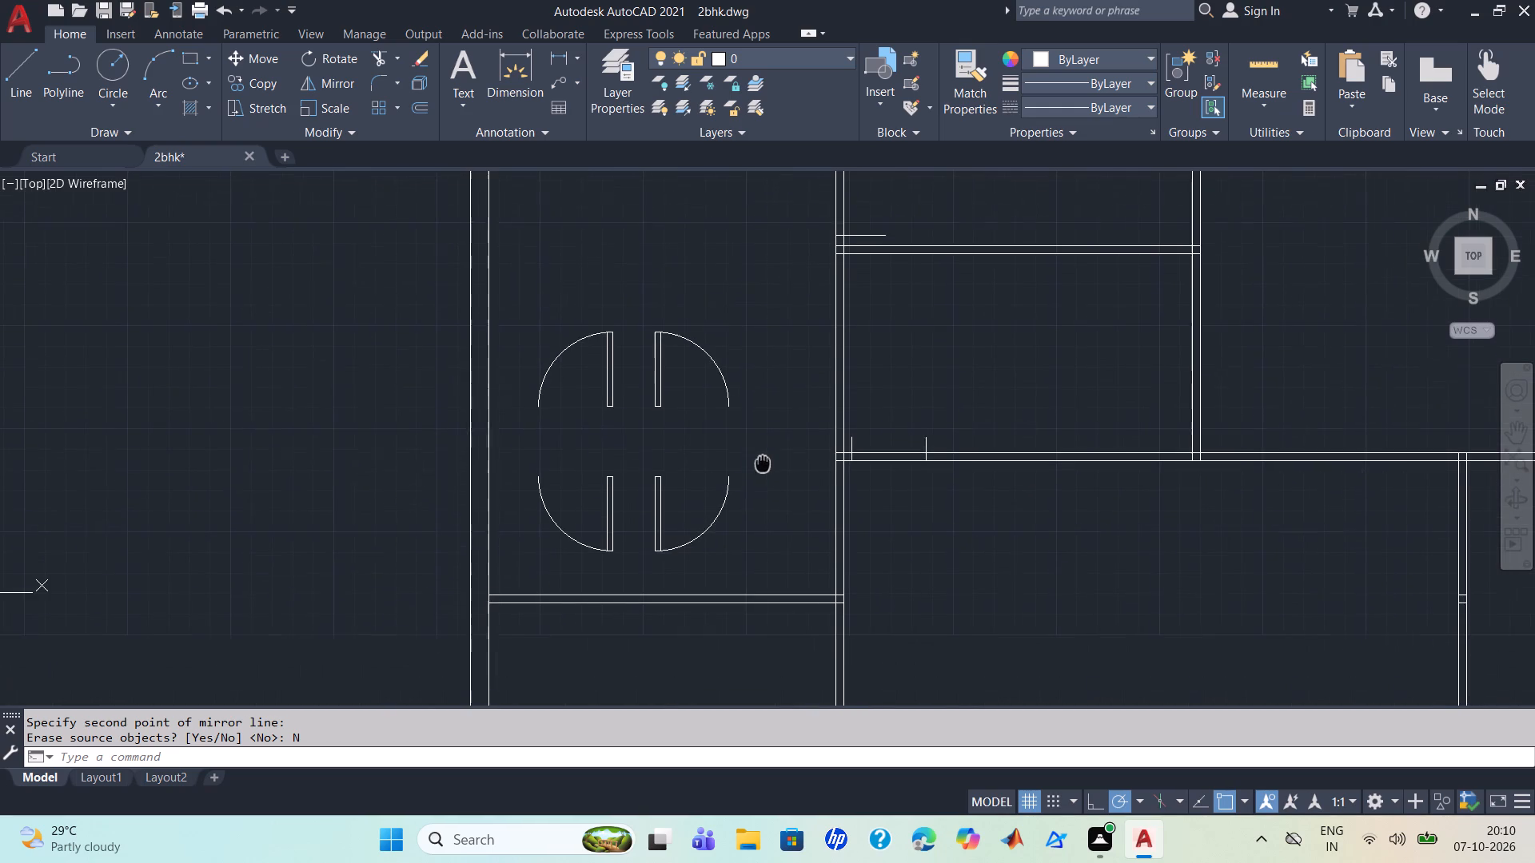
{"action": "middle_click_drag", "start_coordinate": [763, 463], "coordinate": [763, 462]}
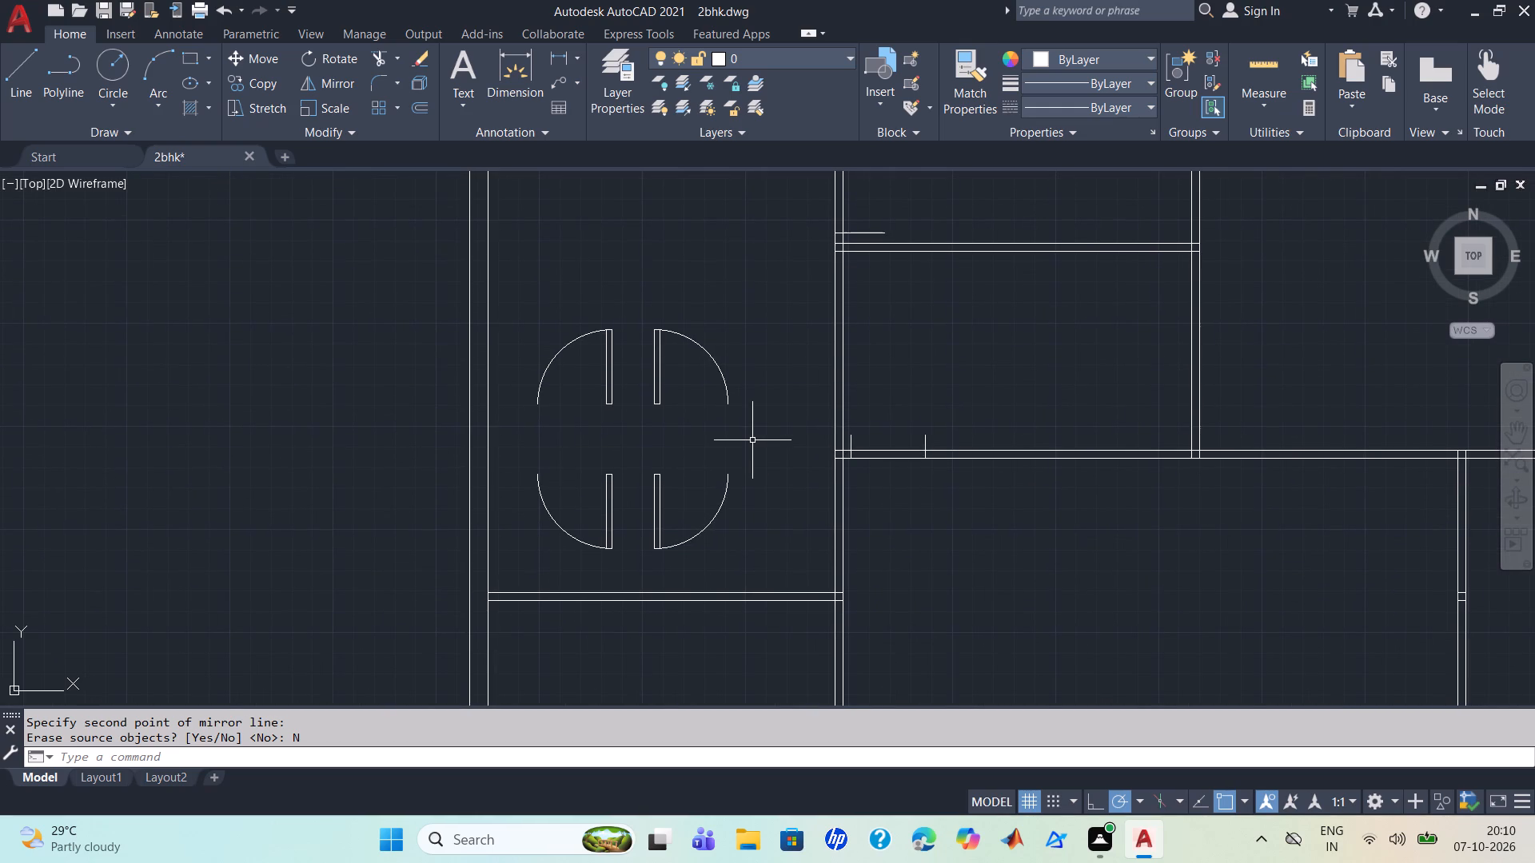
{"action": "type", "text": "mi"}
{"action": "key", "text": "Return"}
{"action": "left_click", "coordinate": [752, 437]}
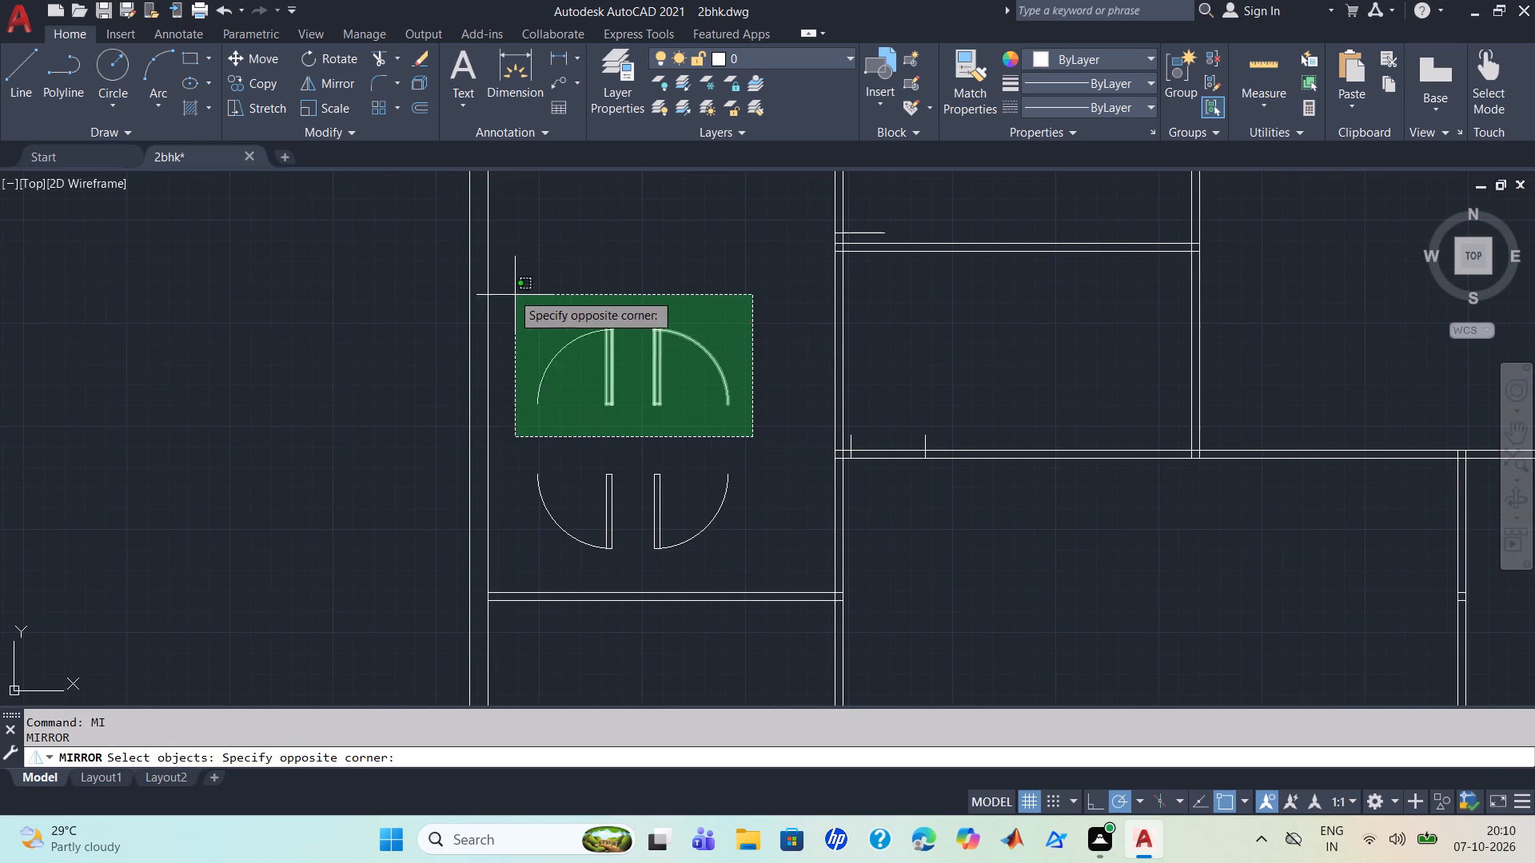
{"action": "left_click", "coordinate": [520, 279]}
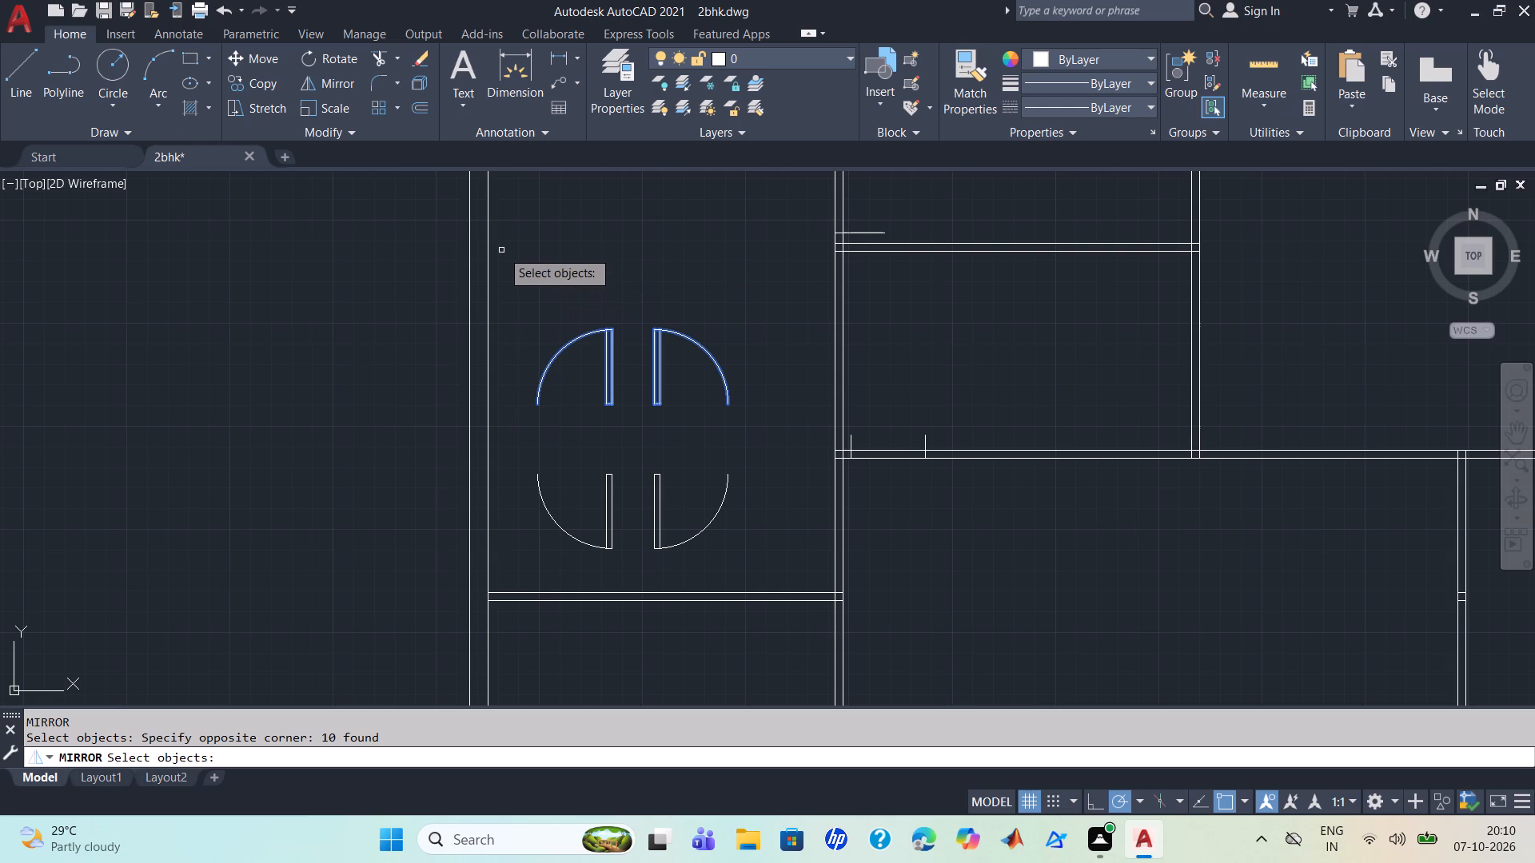
Mirror the upper pair of door symbols about a freehand diagonal line of roughly 45° just east of them, keeping the source objects.
{"action": "left_click", "coordinate": [325, 86]}
{"action": "left_click", "coordinate": [775, 451]}
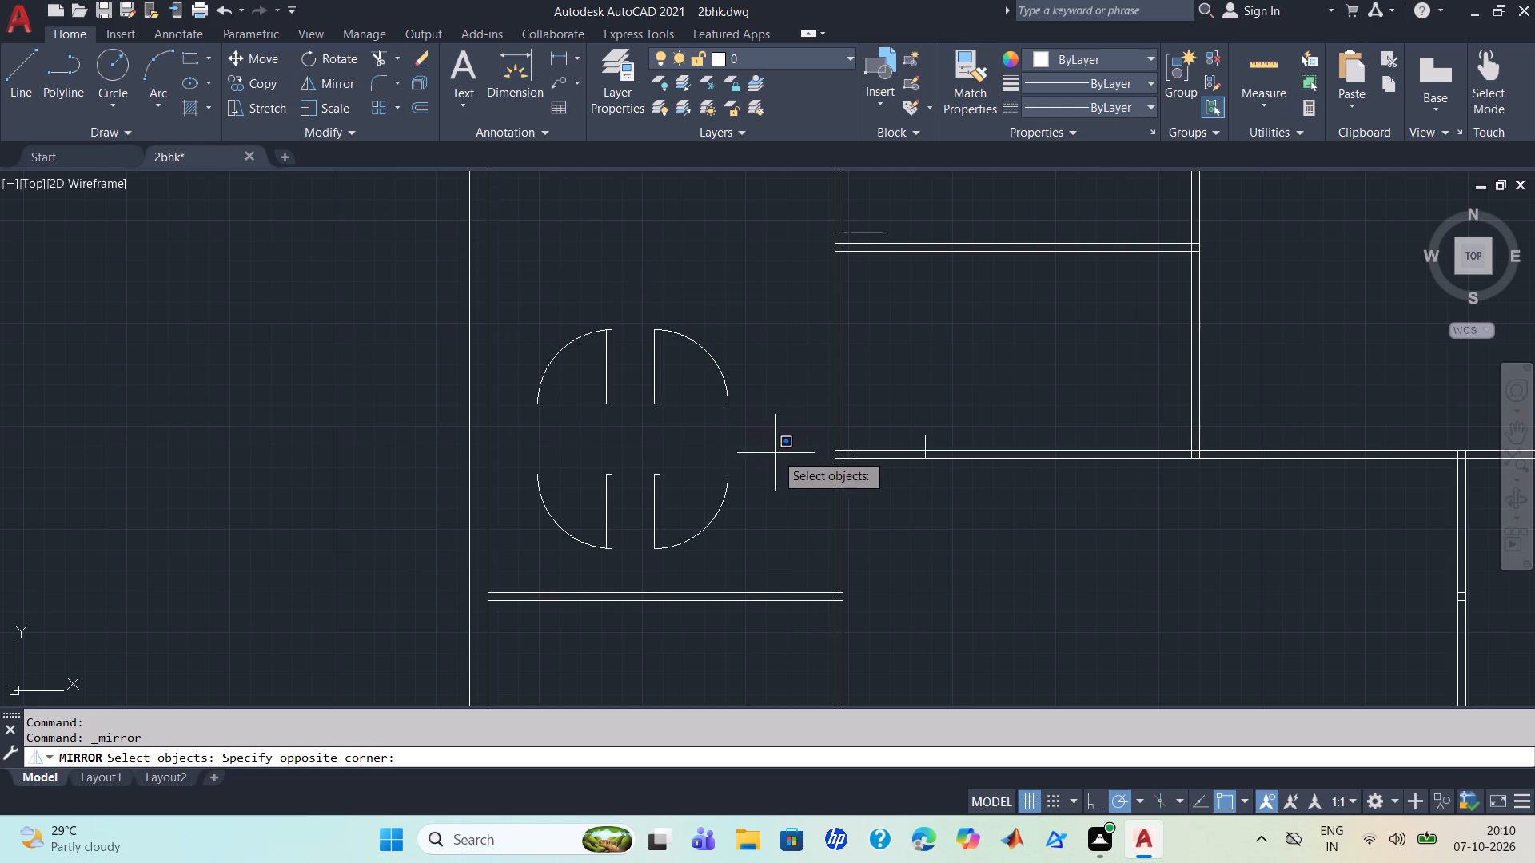
{"action": "left_click", "coordinate": [544, 286]}
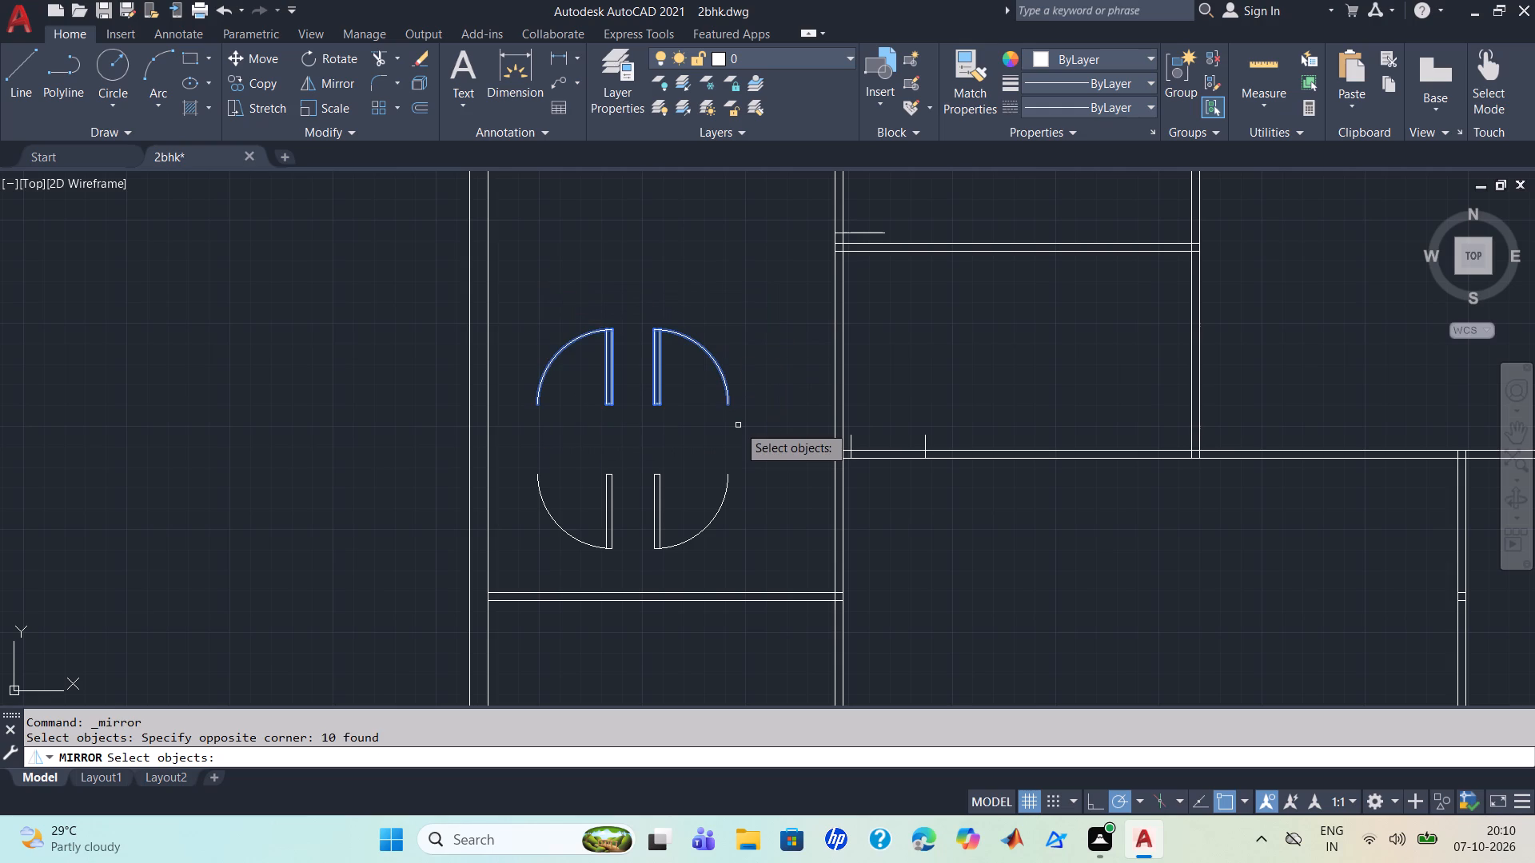
{"action": "key", "text": "Return"}
{"action": "left_click", "coordinate": [806, 406]}
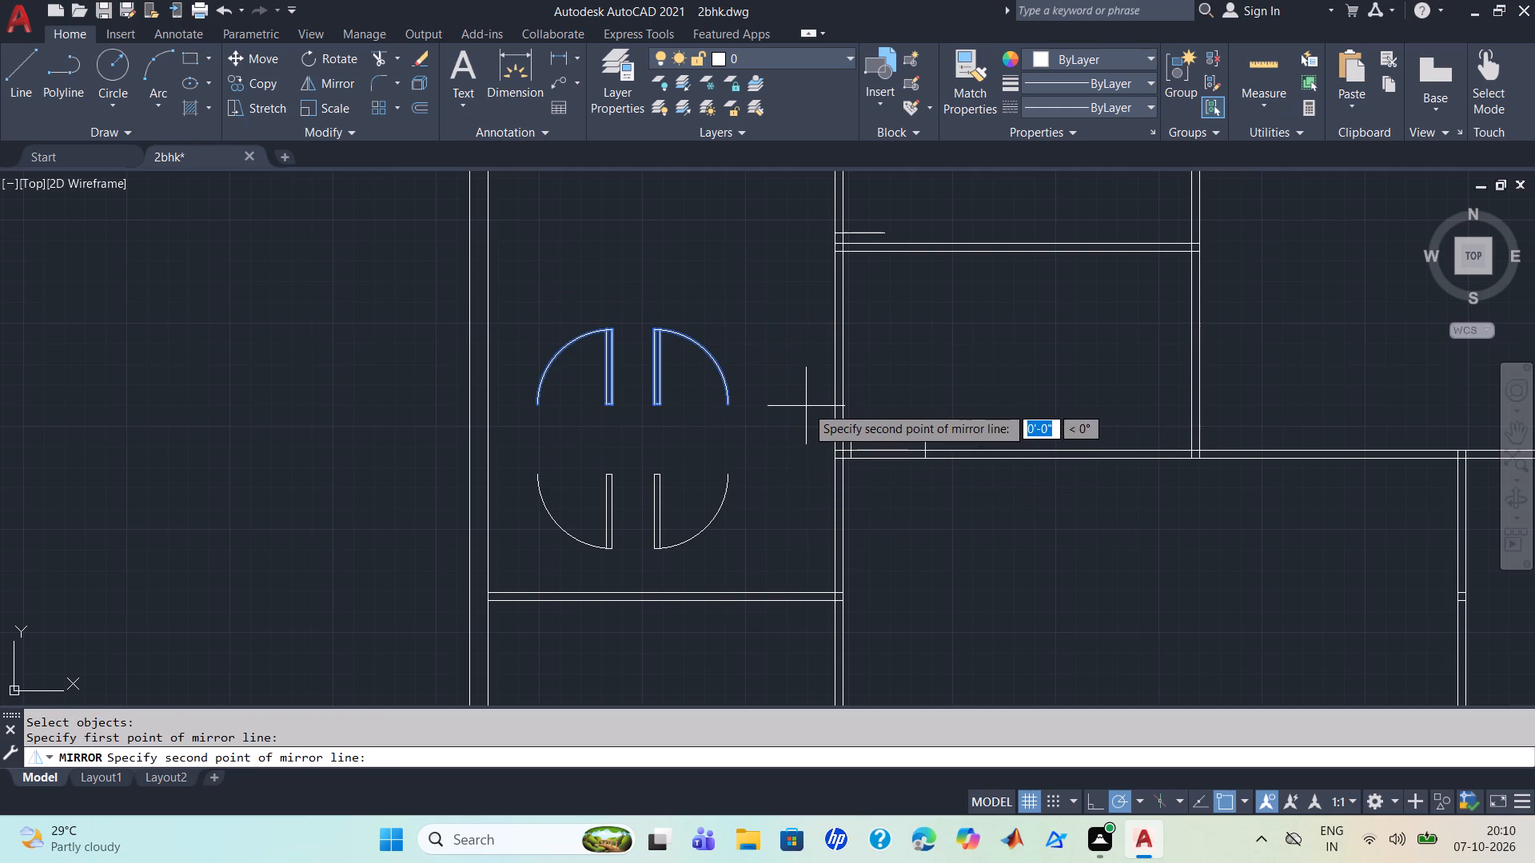
{"action": "left_click", "coordinate": [755, 458]}
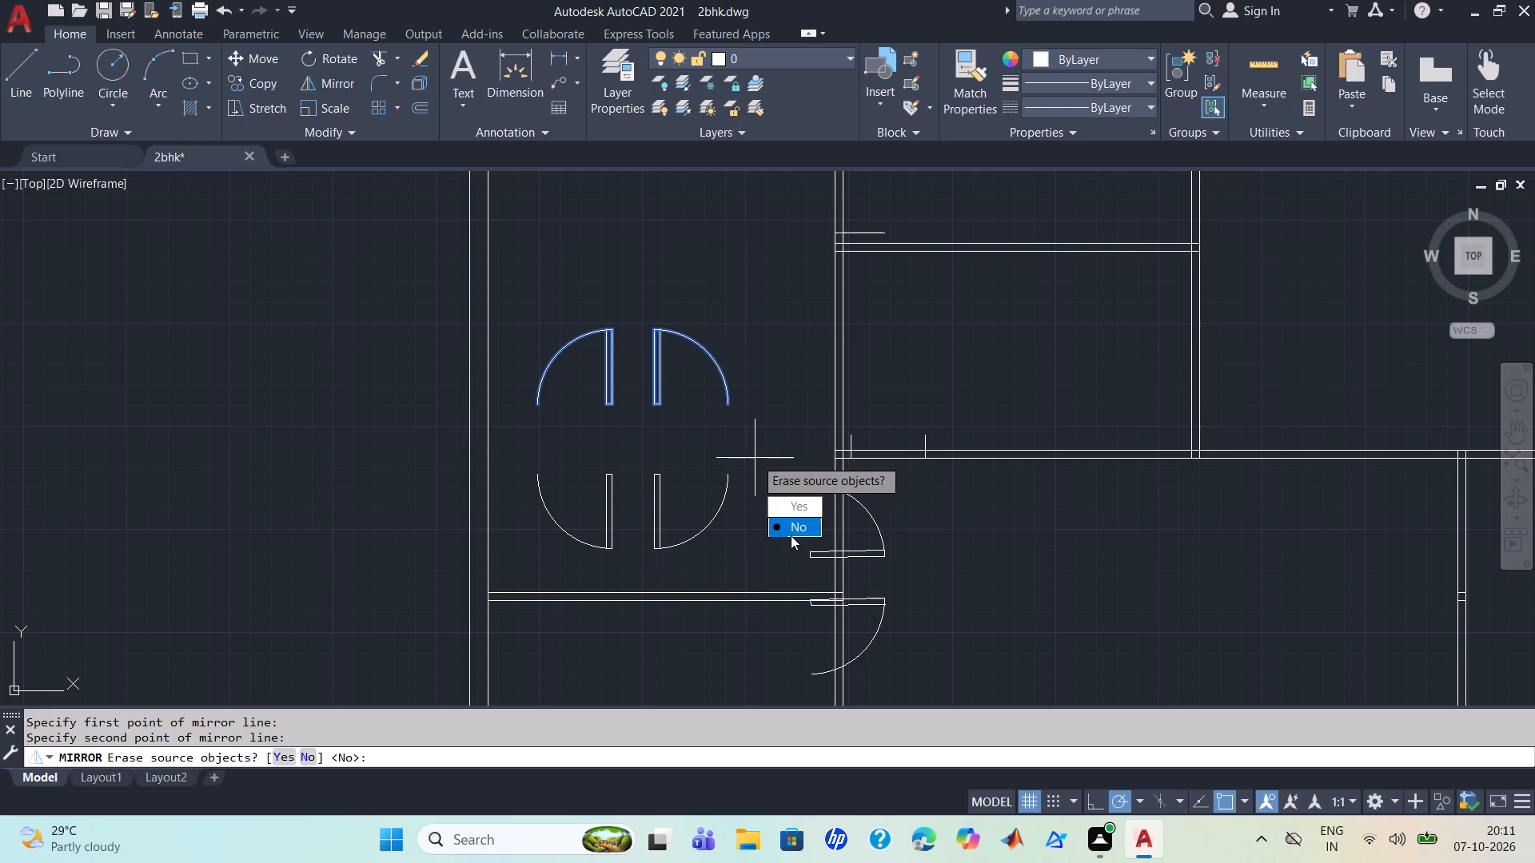
{"action": "left_click_drag", "start_coordinate": [793, 527], "coordinate": [755, 458]}
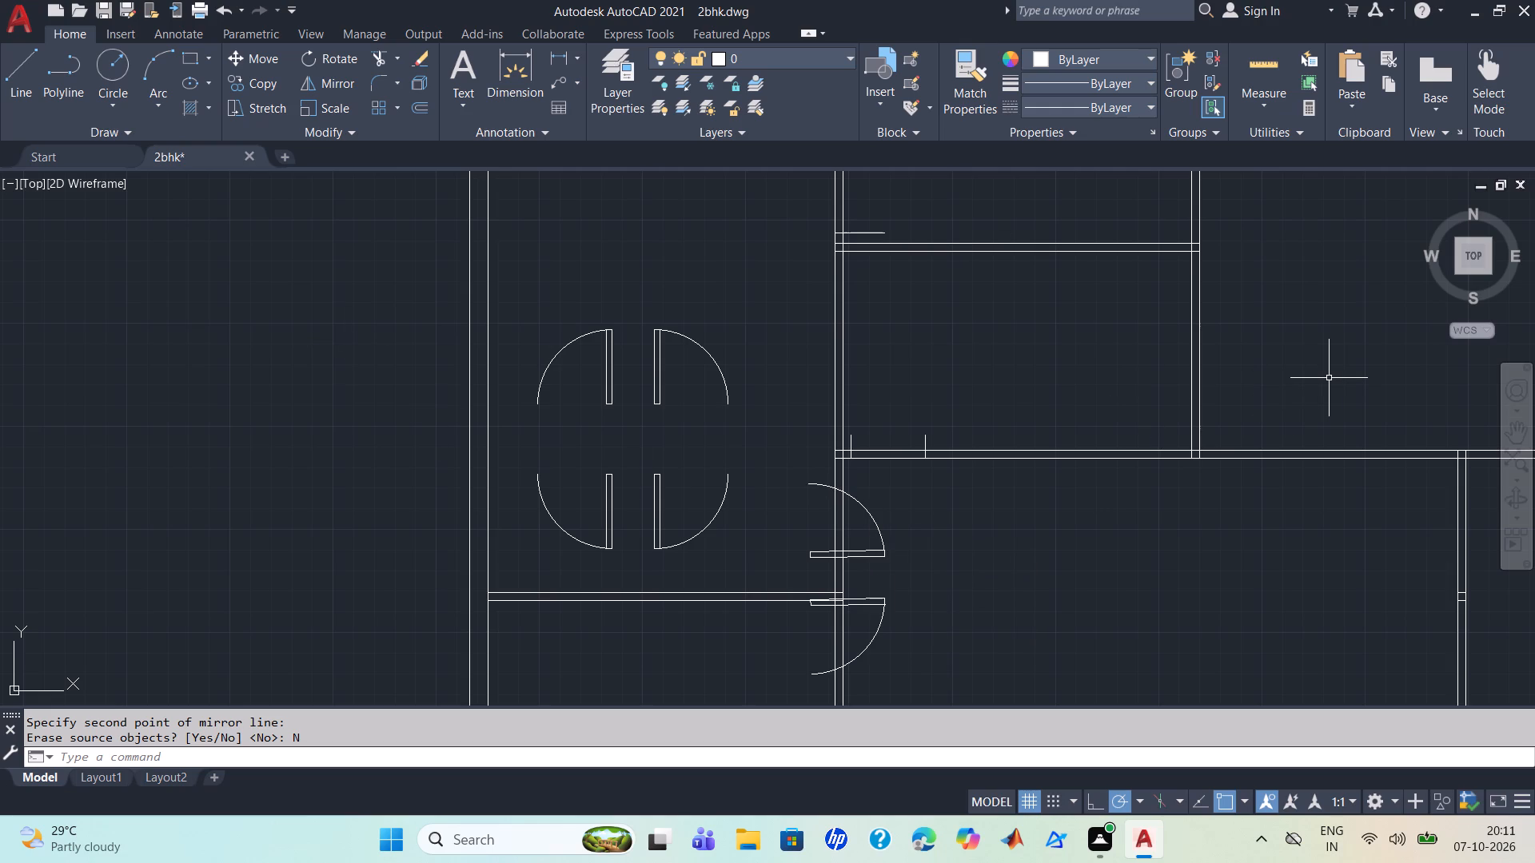
Move the group of four upright door symbols out of the room to the empty area west of the outer wall.
{"action": "middle_click_drag", "start_coordinate": [983, 651], "coordinate": [1025, 419]}
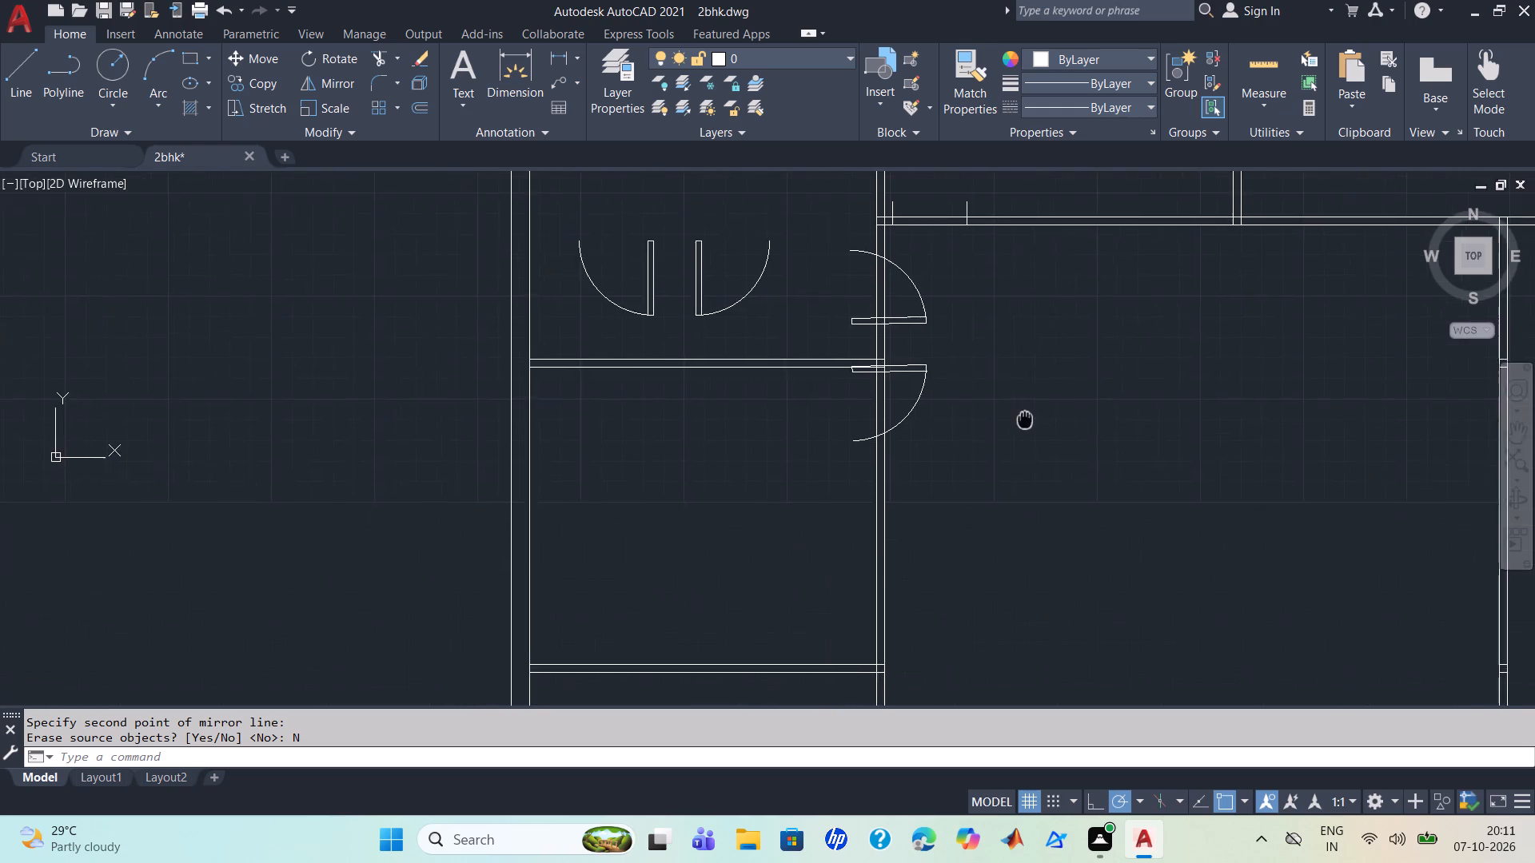
{"action": "middle_click_drag", "start_coordinate": [1025, 419], "coordinate": [1061, 591]}
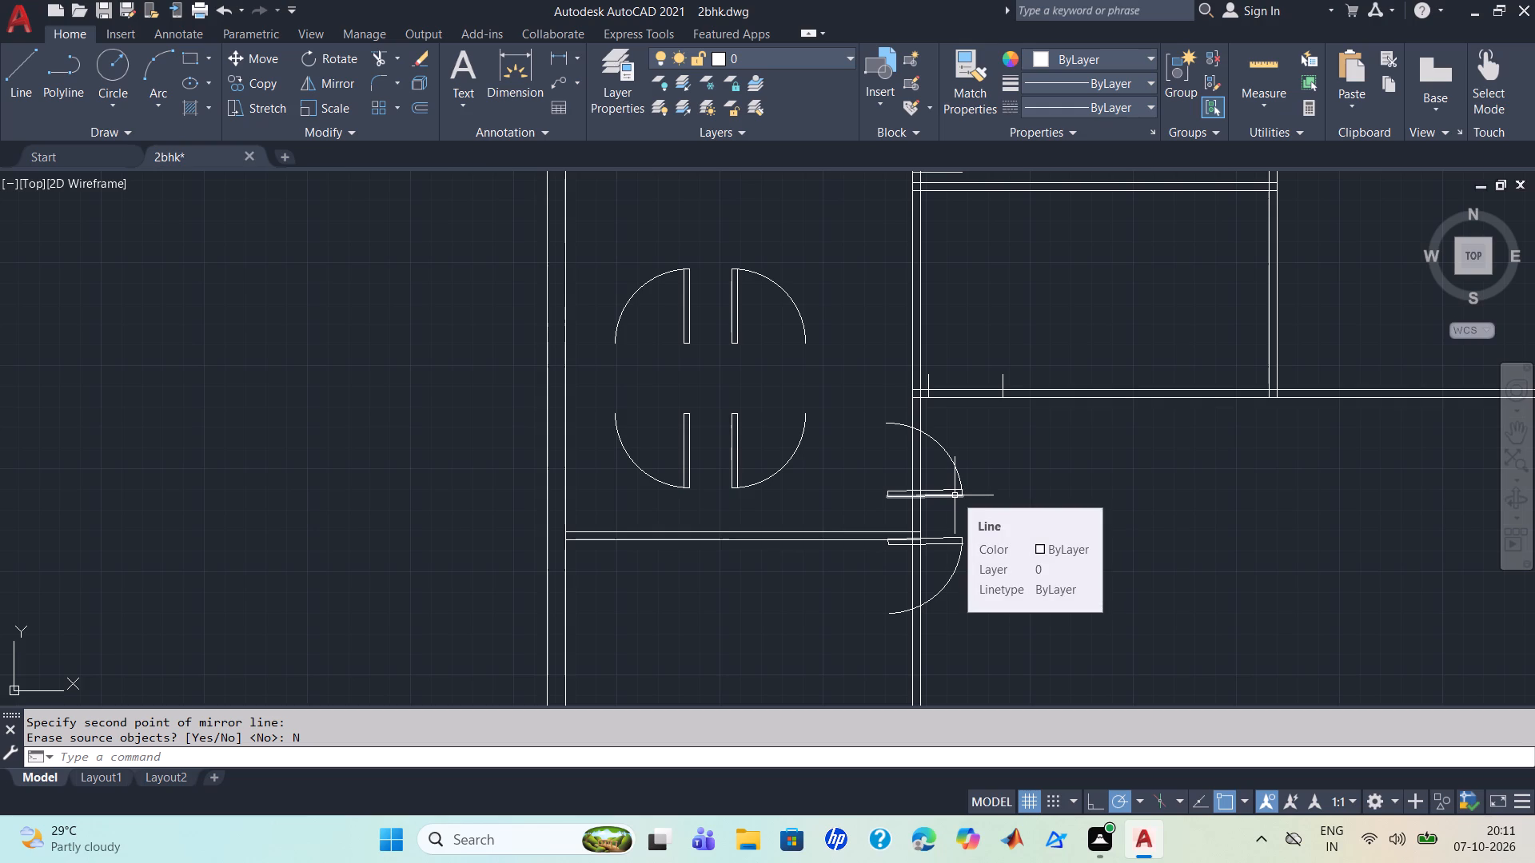
{"action": "left_click", "coordinate": [827, 489]}
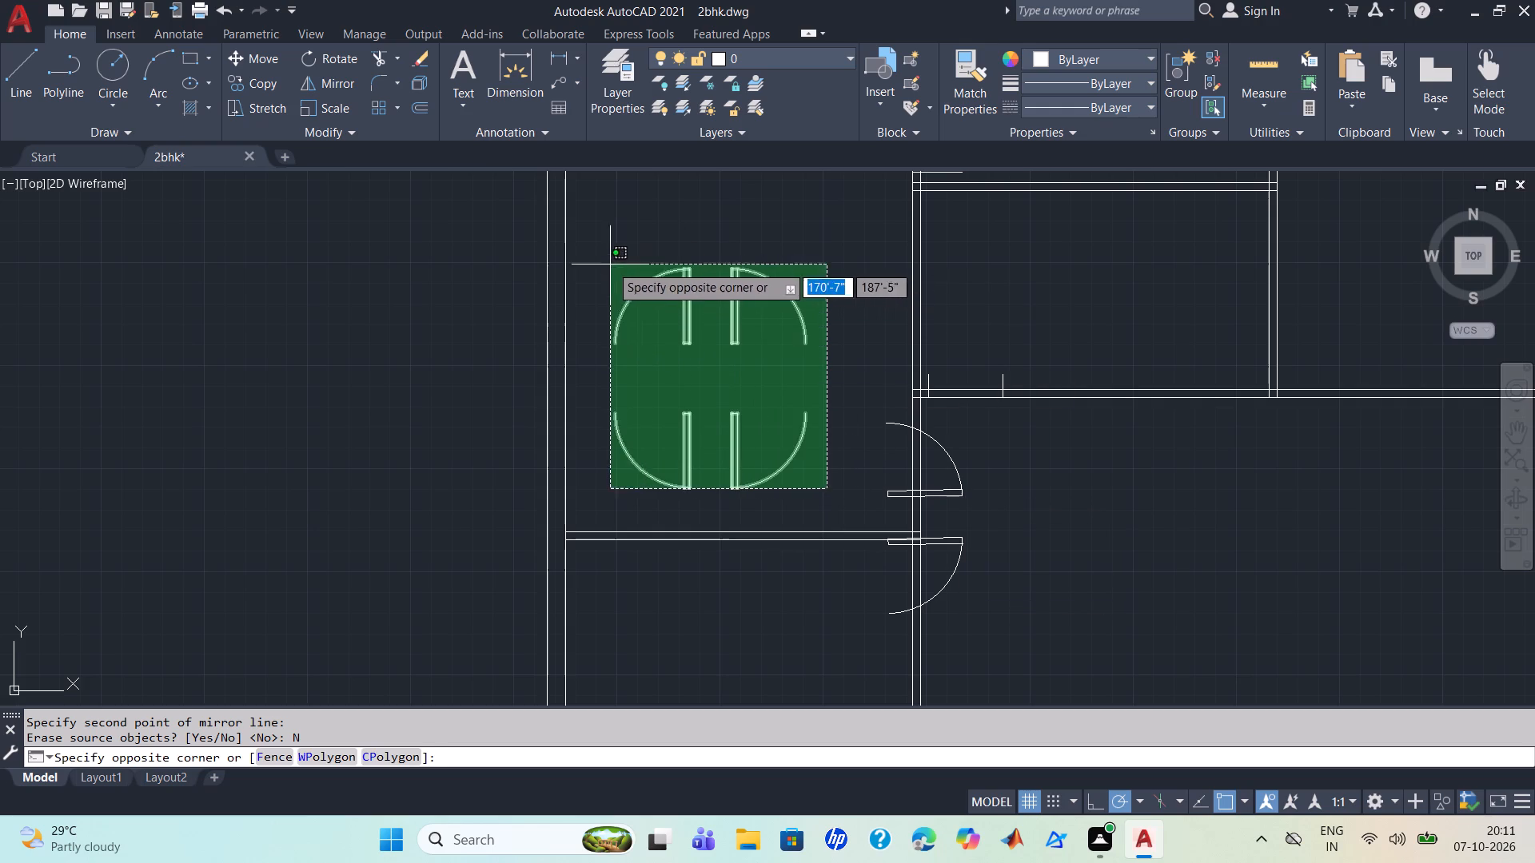
{"action": "left_click", "coordinate": [604, 262]}
{"action": "key", "text": "m"}
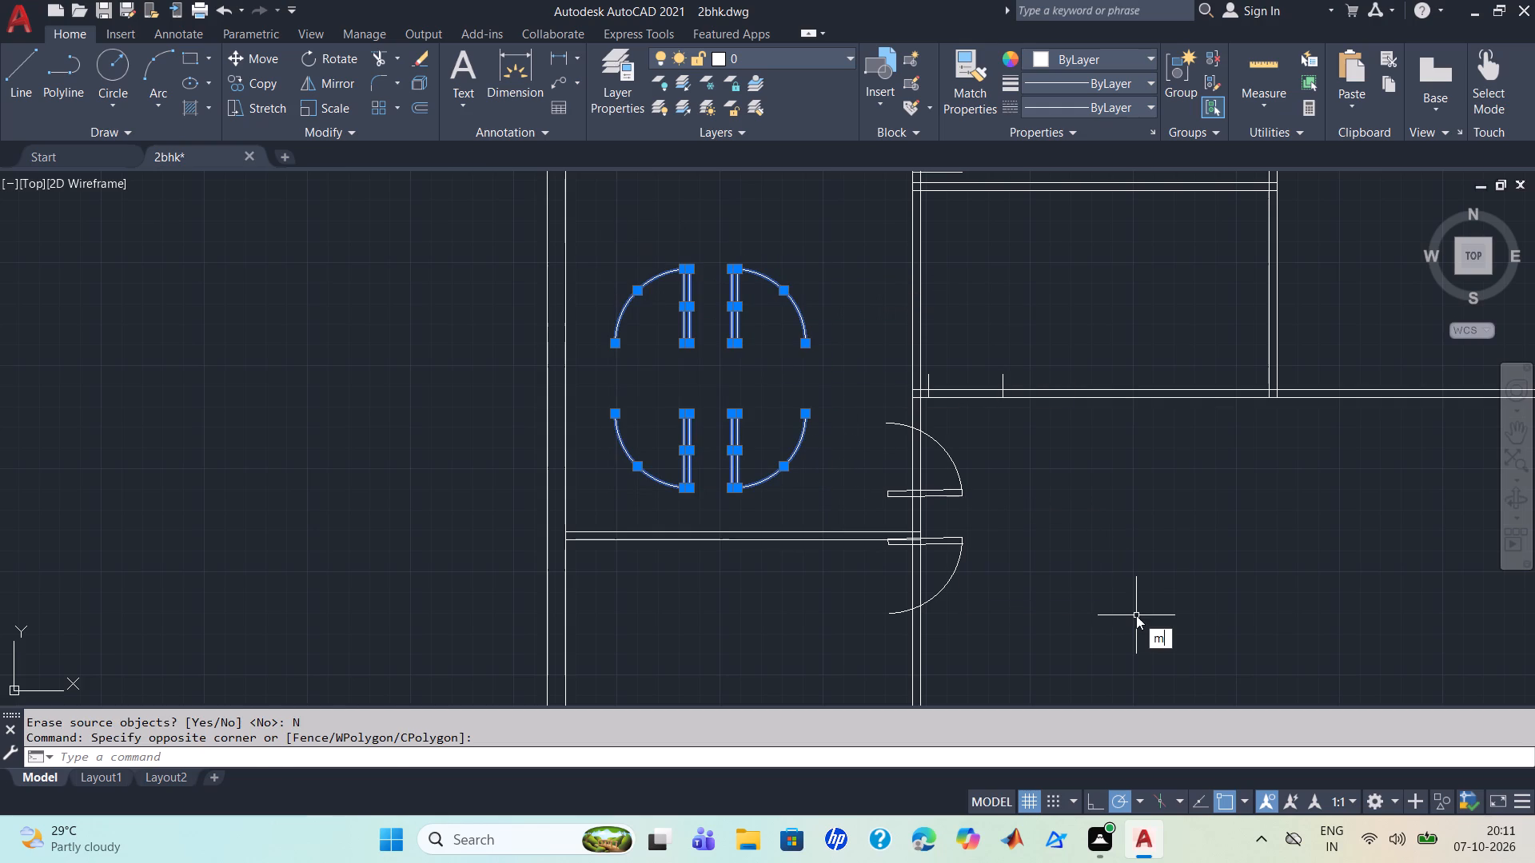
{"action": "key", "text": "Return"}
{"action": "left_click_drag", "start_coordinate": [734, 393], "coordinate": [379, 345]}
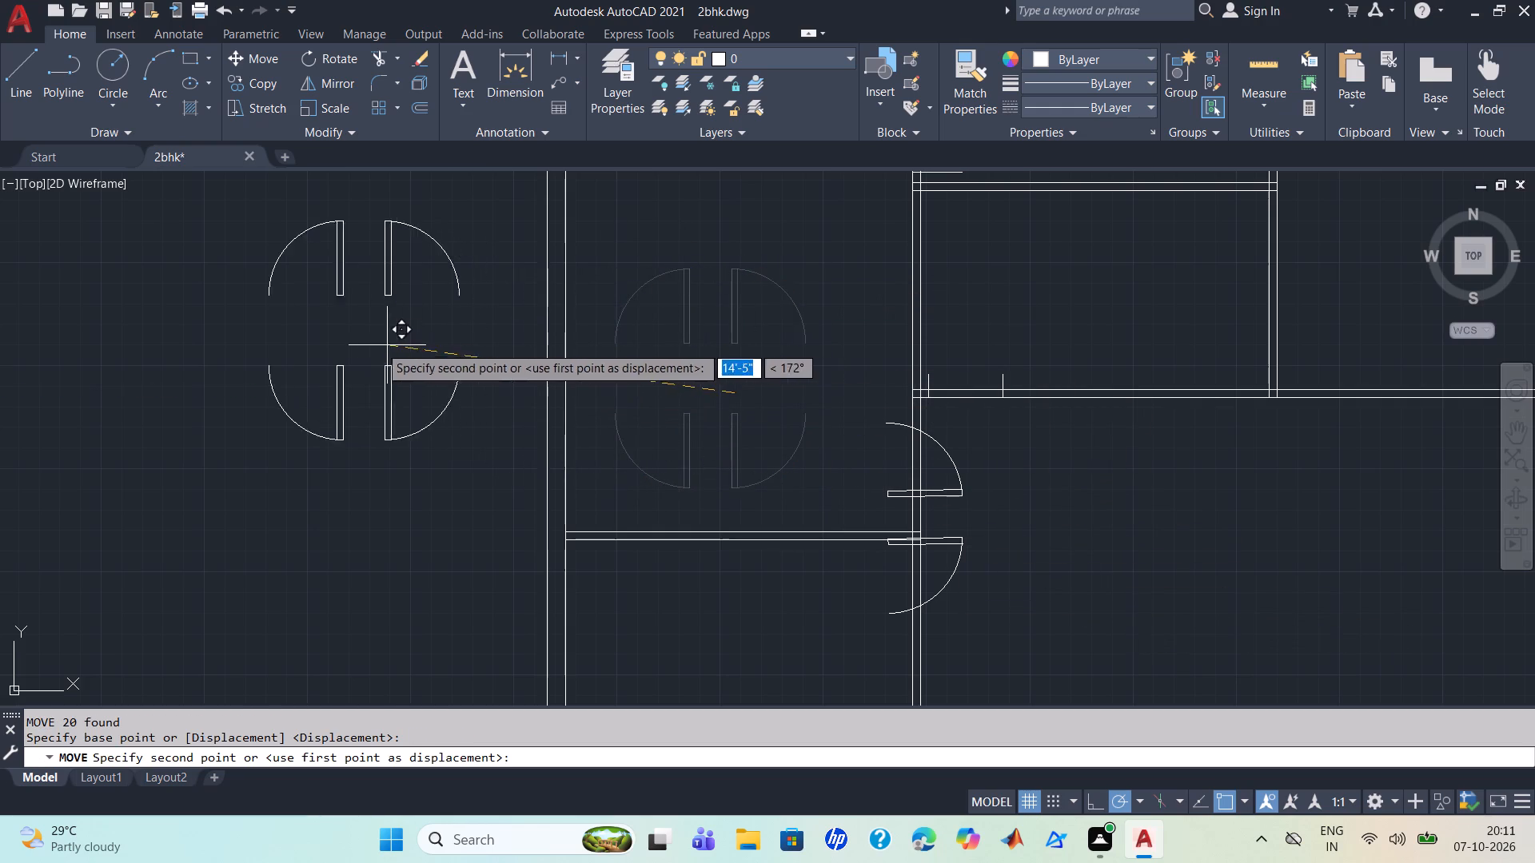
{"action": "left_click_drag", "start_coordinate": [379, 345], "coordinate": [356, 346]}
{"action": "left_click", "coordinate": [355, 346]}
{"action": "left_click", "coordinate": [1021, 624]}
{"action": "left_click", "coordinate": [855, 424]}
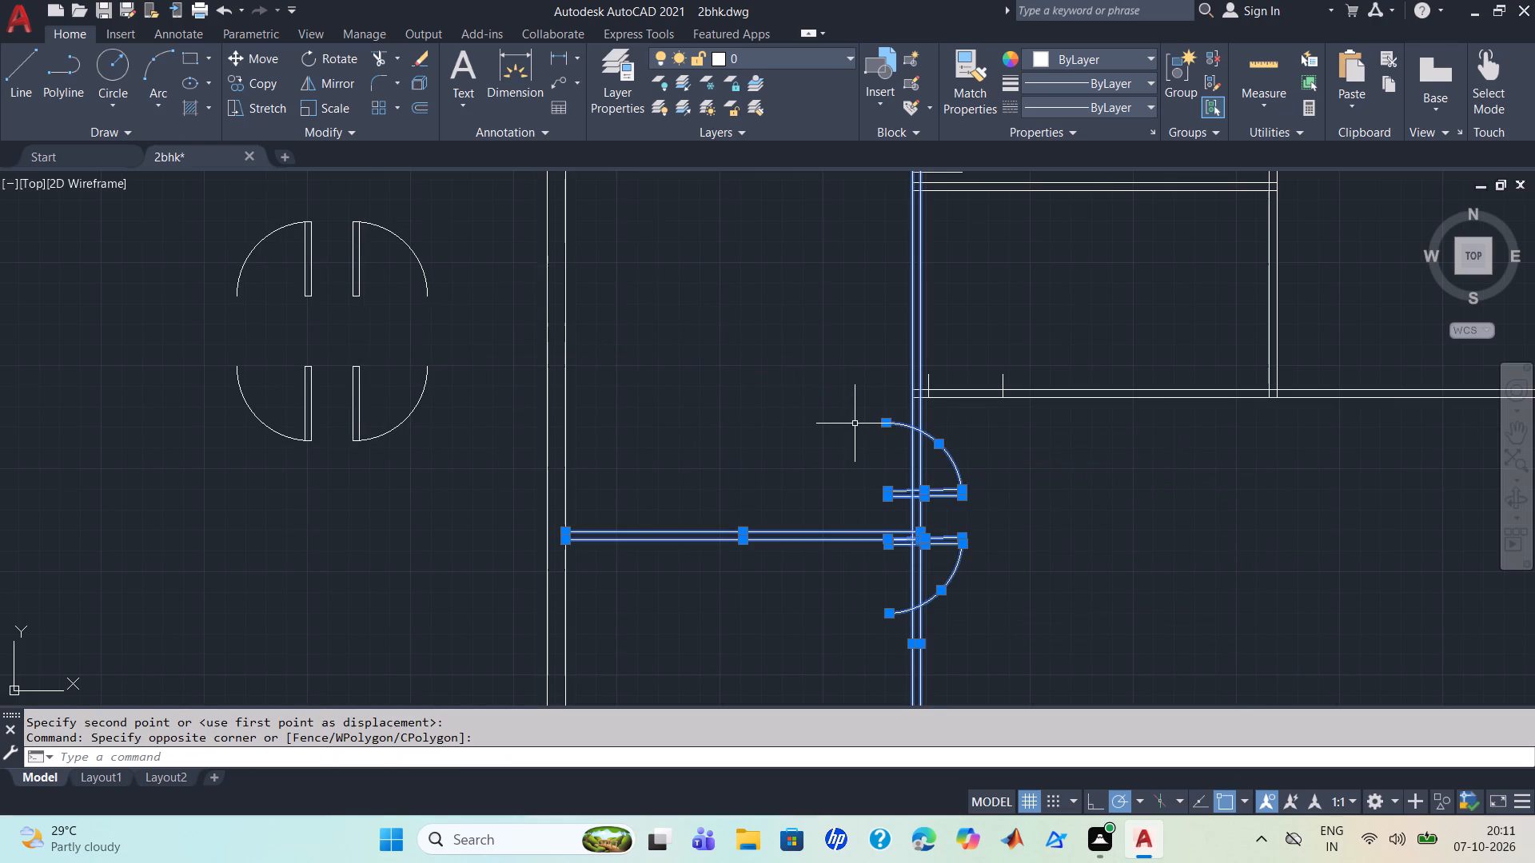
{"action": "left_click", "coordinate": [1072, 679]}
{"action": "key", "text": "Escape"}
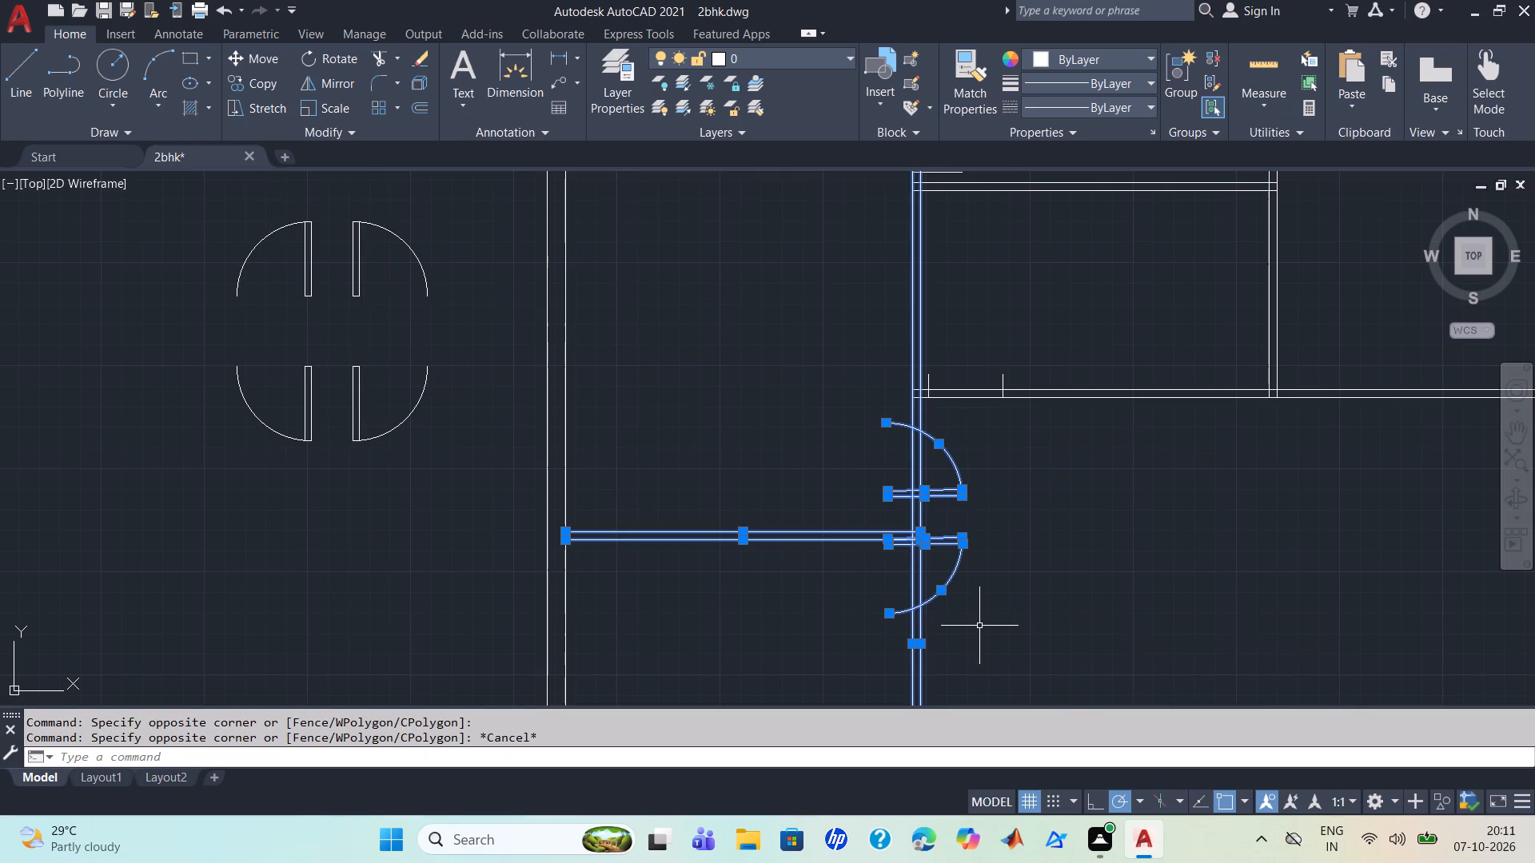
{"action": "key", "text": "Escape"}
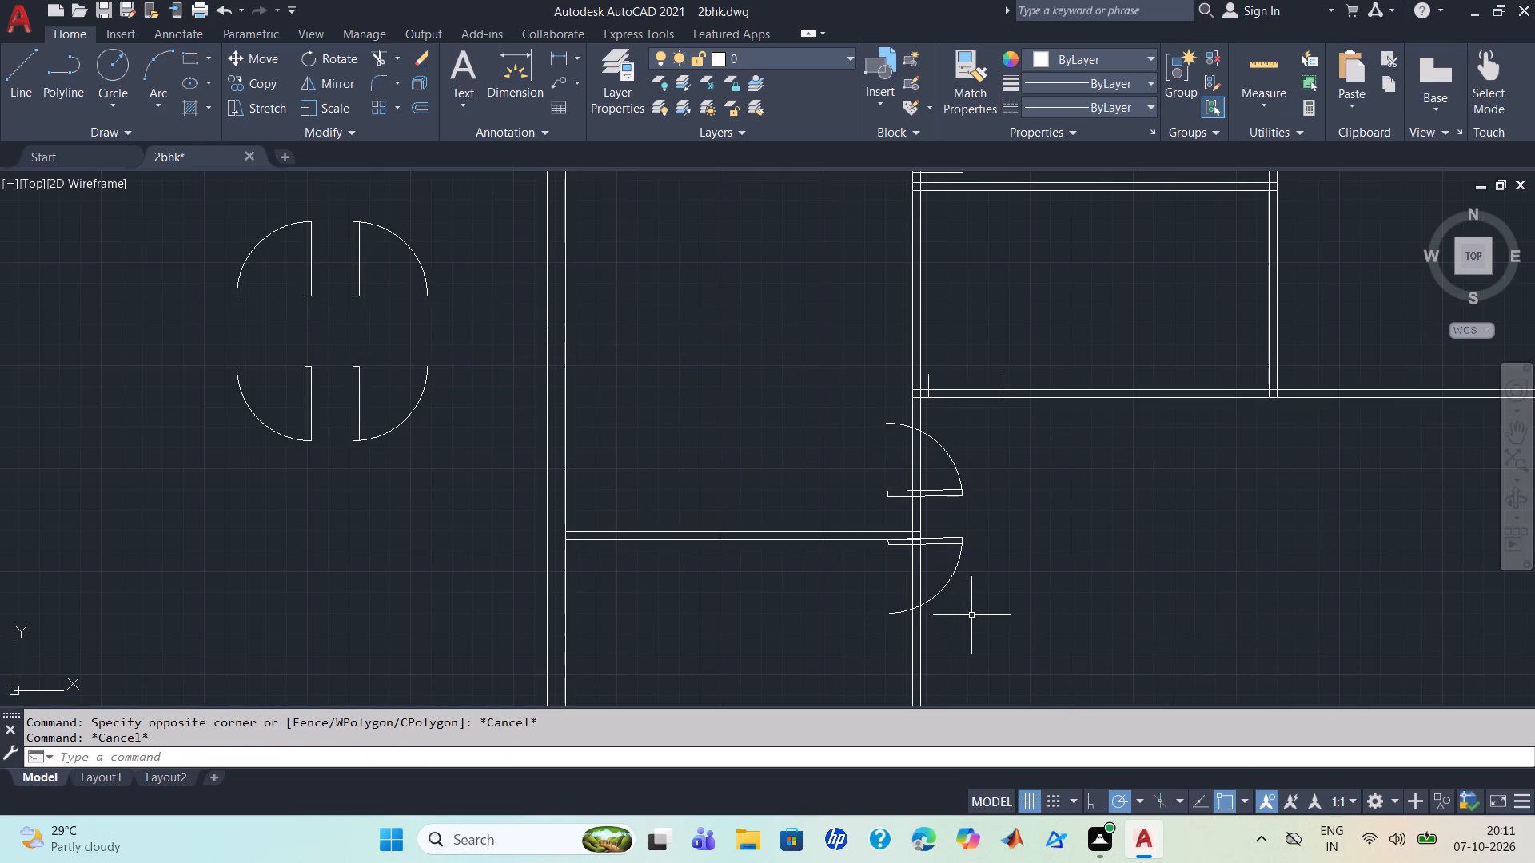
Move the two sideways door symbols off the partition wall to outside the west wall, just below the group of four.
{"action": "left_click", "coordinate": [971, 615]}
{"action": "left_click", "coordinate": [947, 467]}
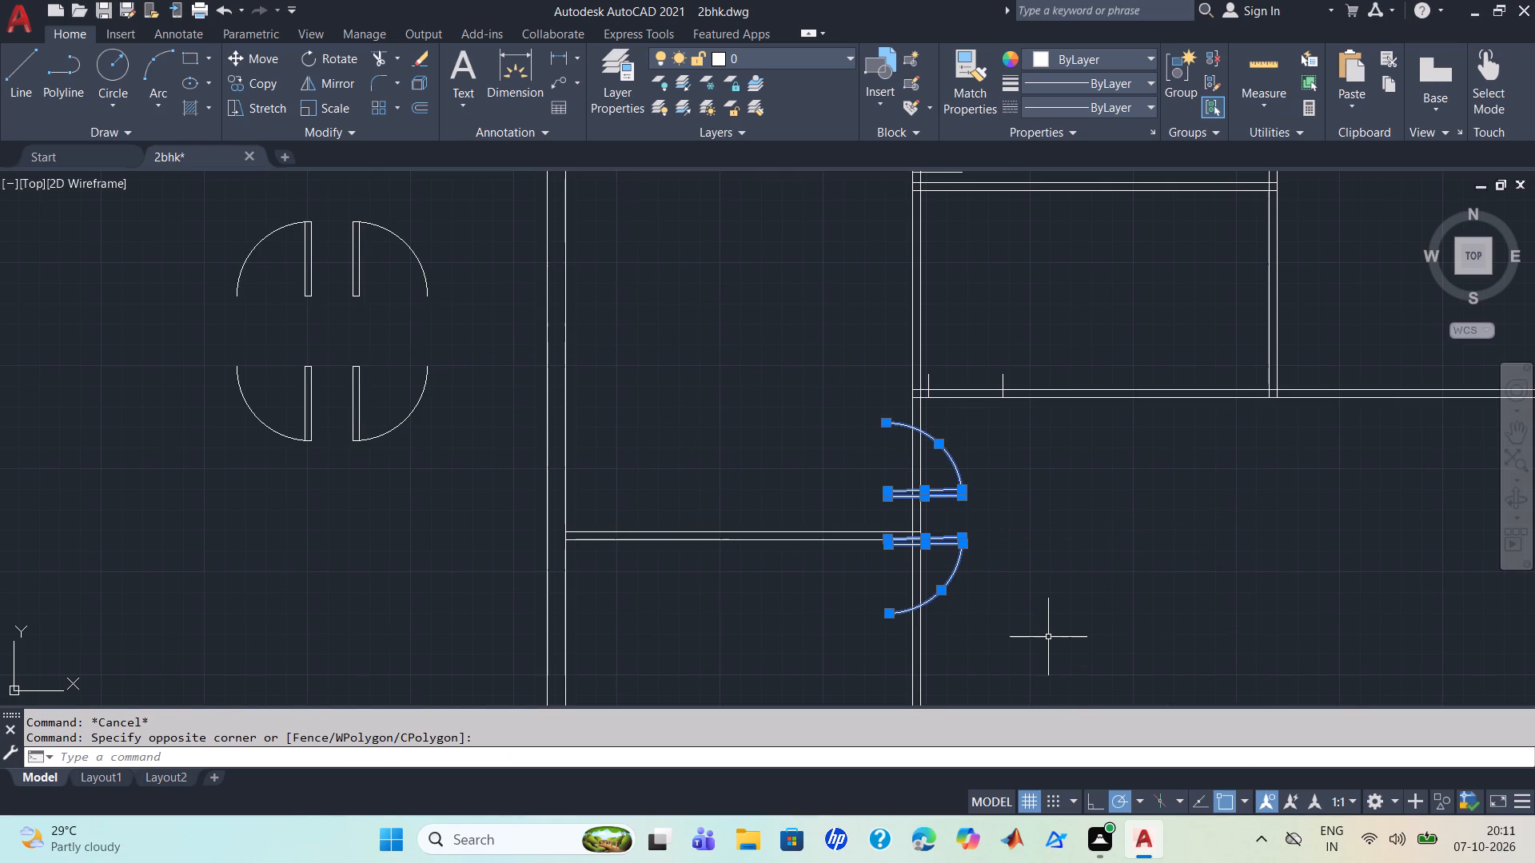
{"action": "key", "text": "m"}
{"action": "key", "text": "Return"}
{"action": "left_click_drag", "start_coordinate": [938, 516], "coordinate": [433, 560]}
{"action": "left_click_drag", "start_coordinate": [433, 560], "coordinate": [444, 565]}
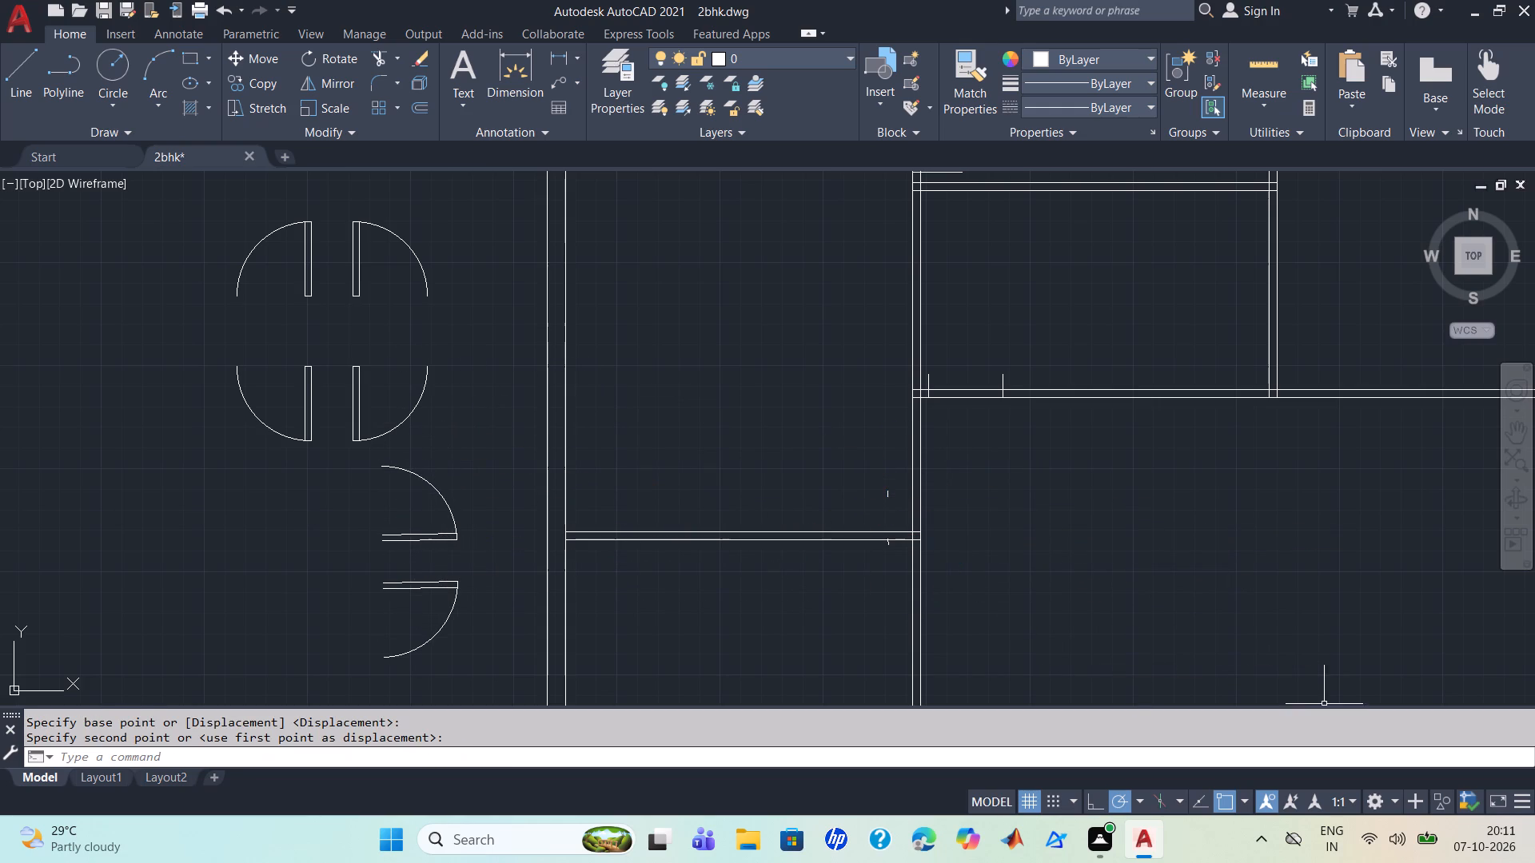
Mirror the two sideways door symbols outside the west wall about a vertical line just west of them, keeping the source objects.
{"action": "scroll", "coordinate": [1247, 606], "scroll_direction": "down", "scroll_amount": 1}
{"action": "middle_click_drag", "start_coordinate": [1239, 603], "coordinate": [1242, 549]}
{"action": "scroll", "coordinate": [1239, 603], "scroll_direction": "down", "scroll_amount": 1}
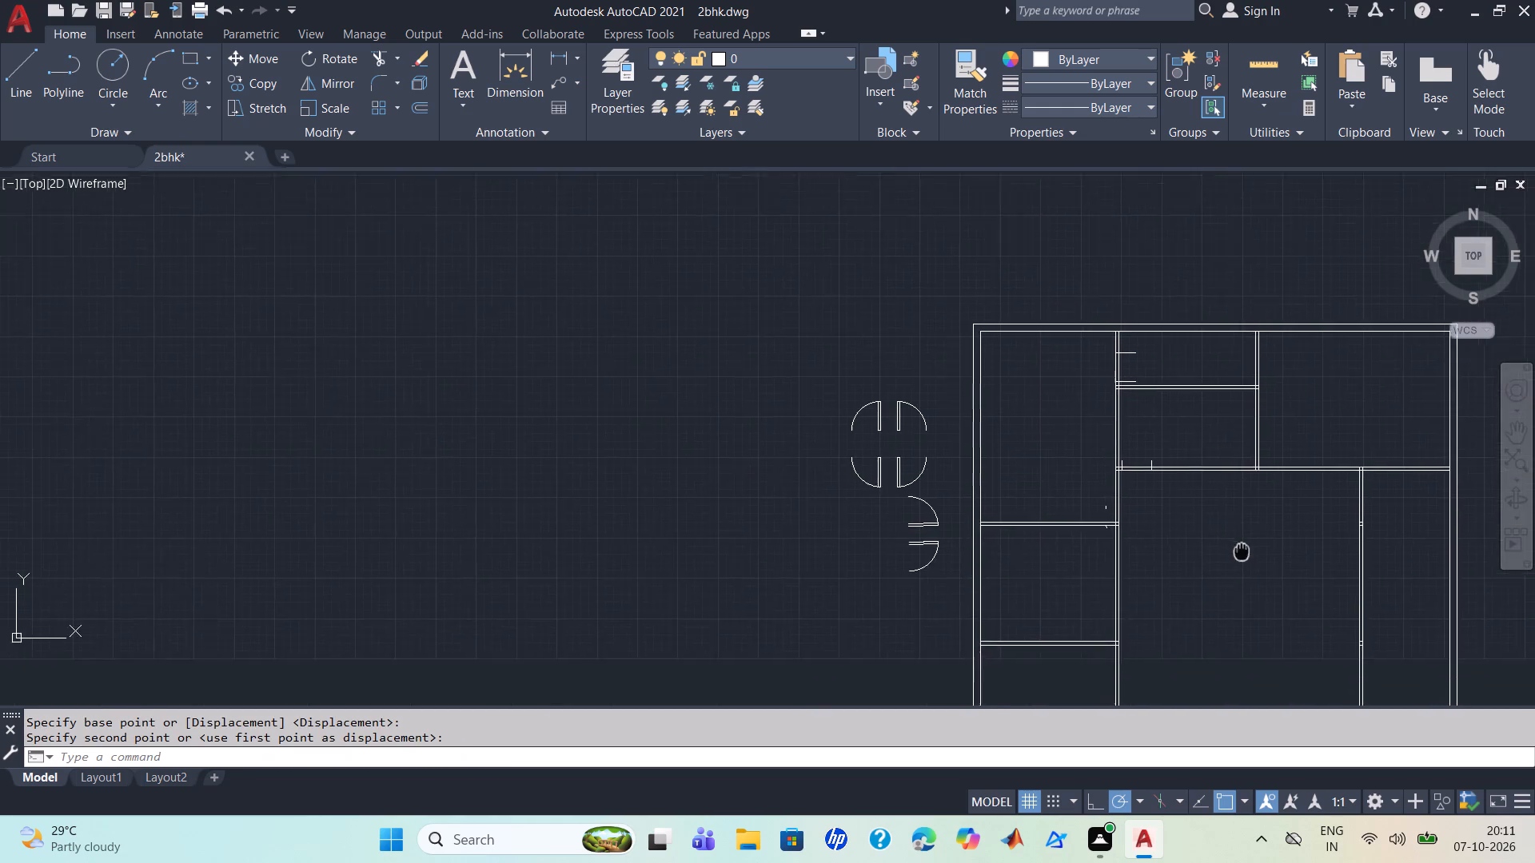
{"action": "middle_click_drag", "start_coordinate": [1242, 549], "coordinate": [1266, 510]}
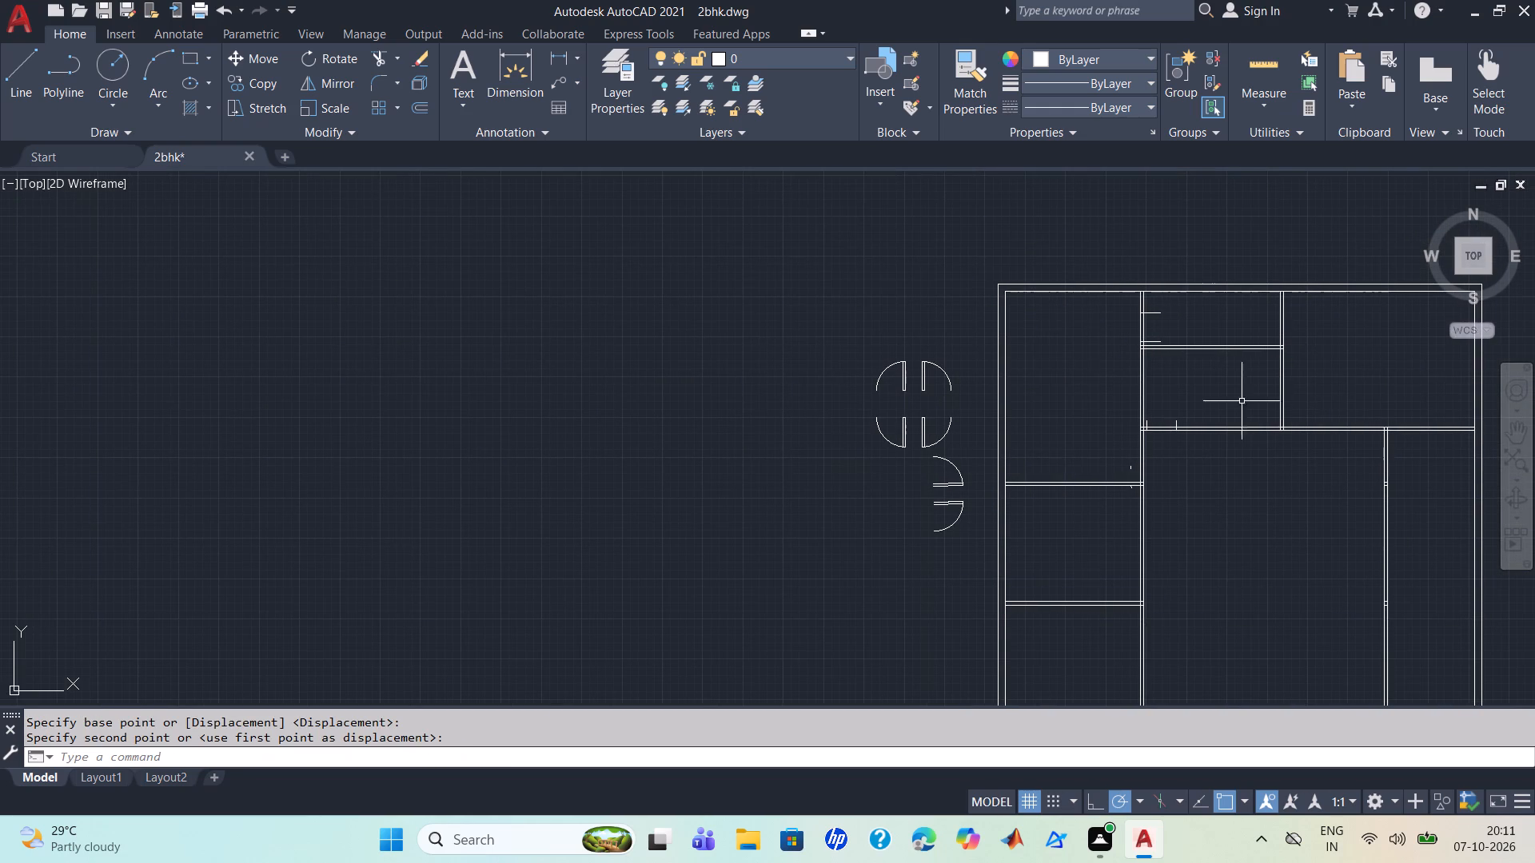
{"action": "middle_click_drag", "start_coordinate": [963, 563], "coordinate": [887, 698]}
{"action": "scroll", "coordinate": [887, 698], "scroll_direction": "up", "scroll_amount": 1}
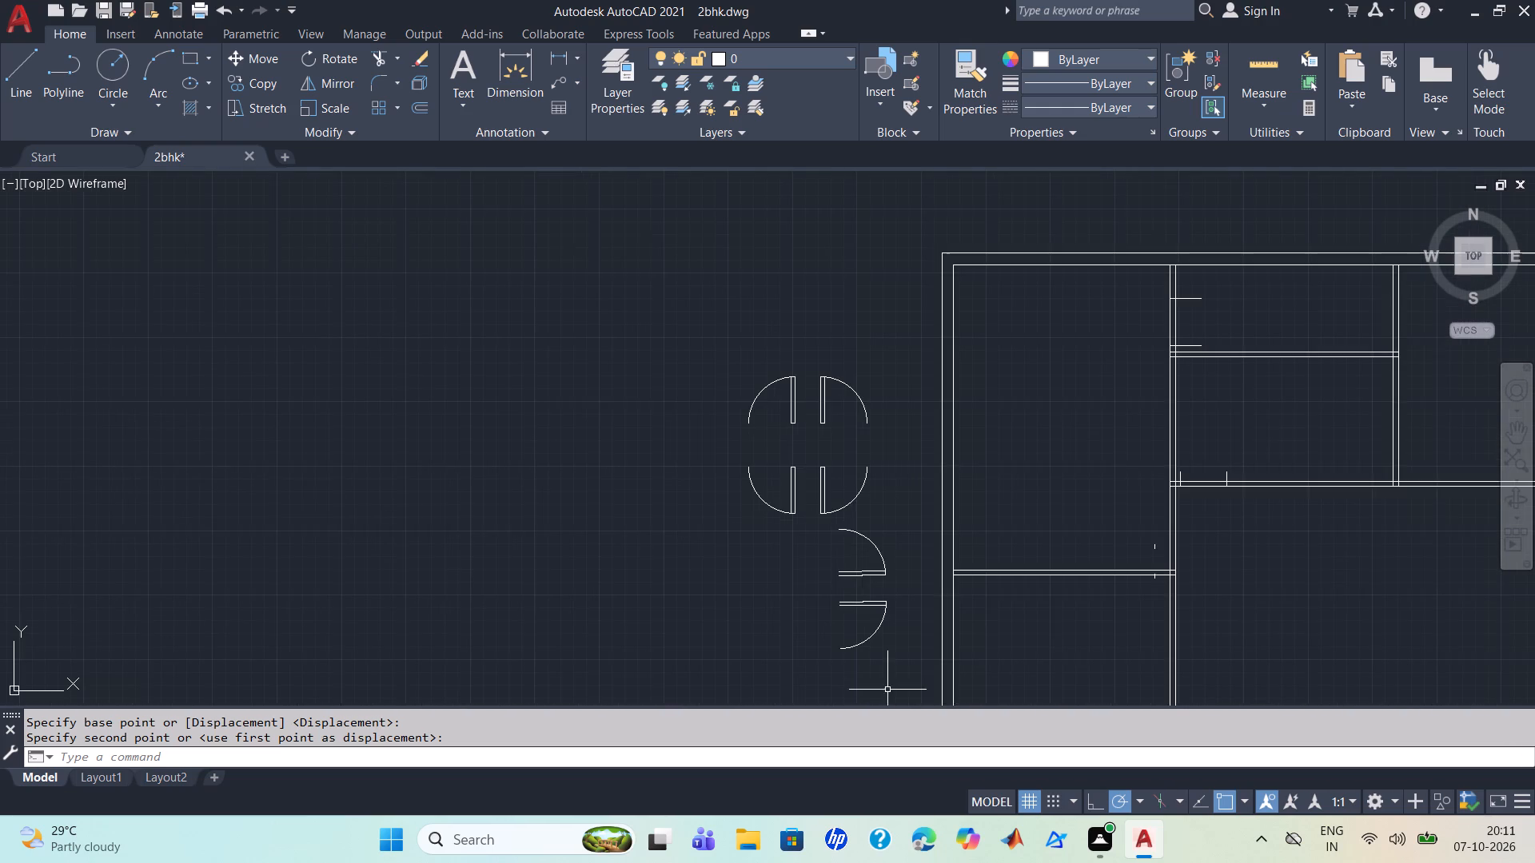
{"action": "scroll", "coordinate": [897, 672], "scroll_direction": "up", "scroll_amount": 2}
{"action": "left_click", "coordinate": [898, 621]}
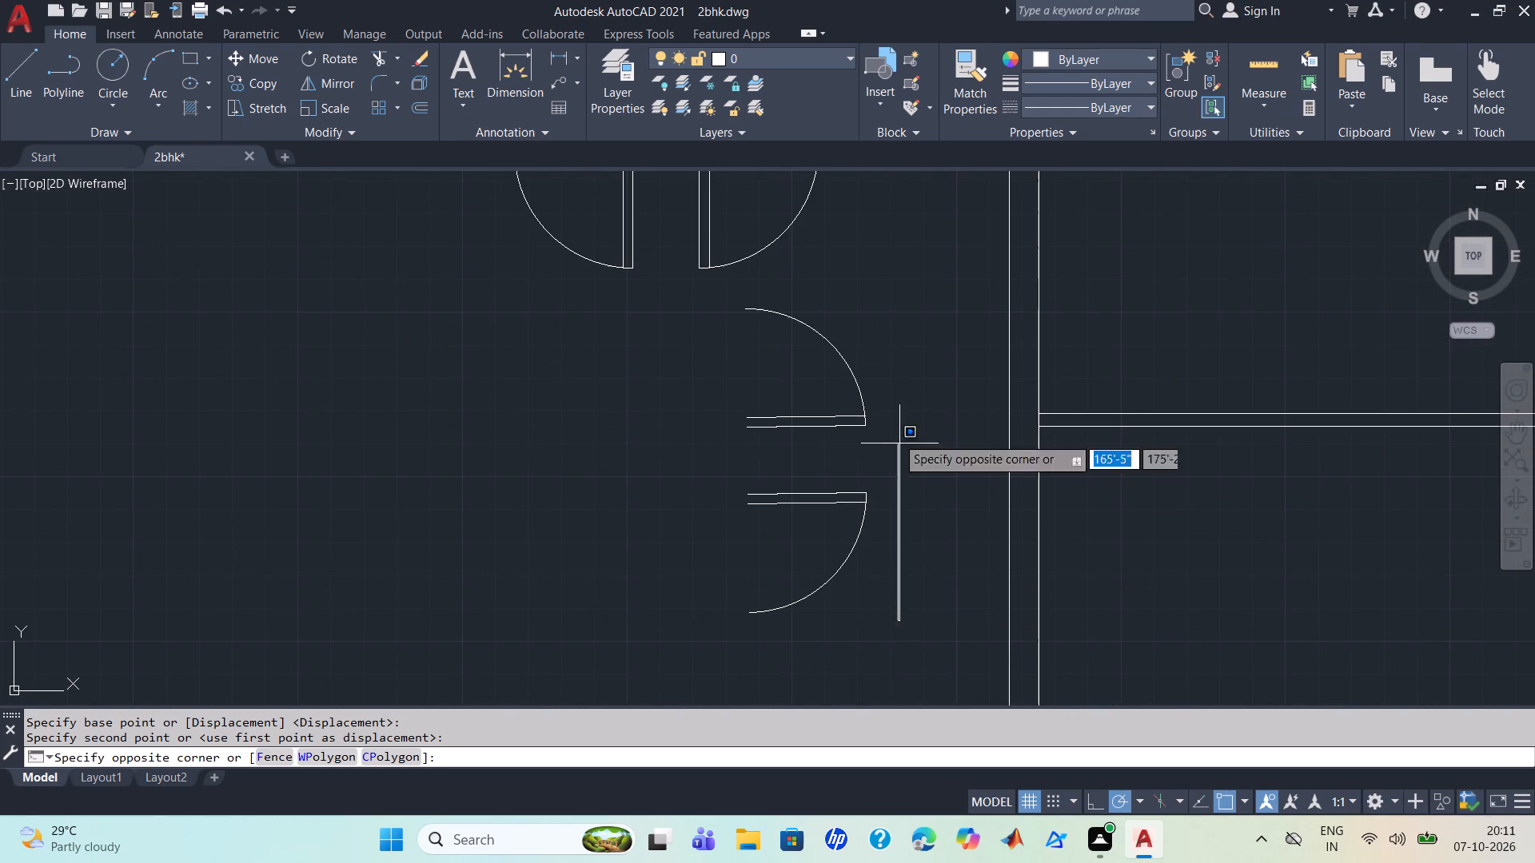
{"action": "left_click", "coordinate": [729, 302]}
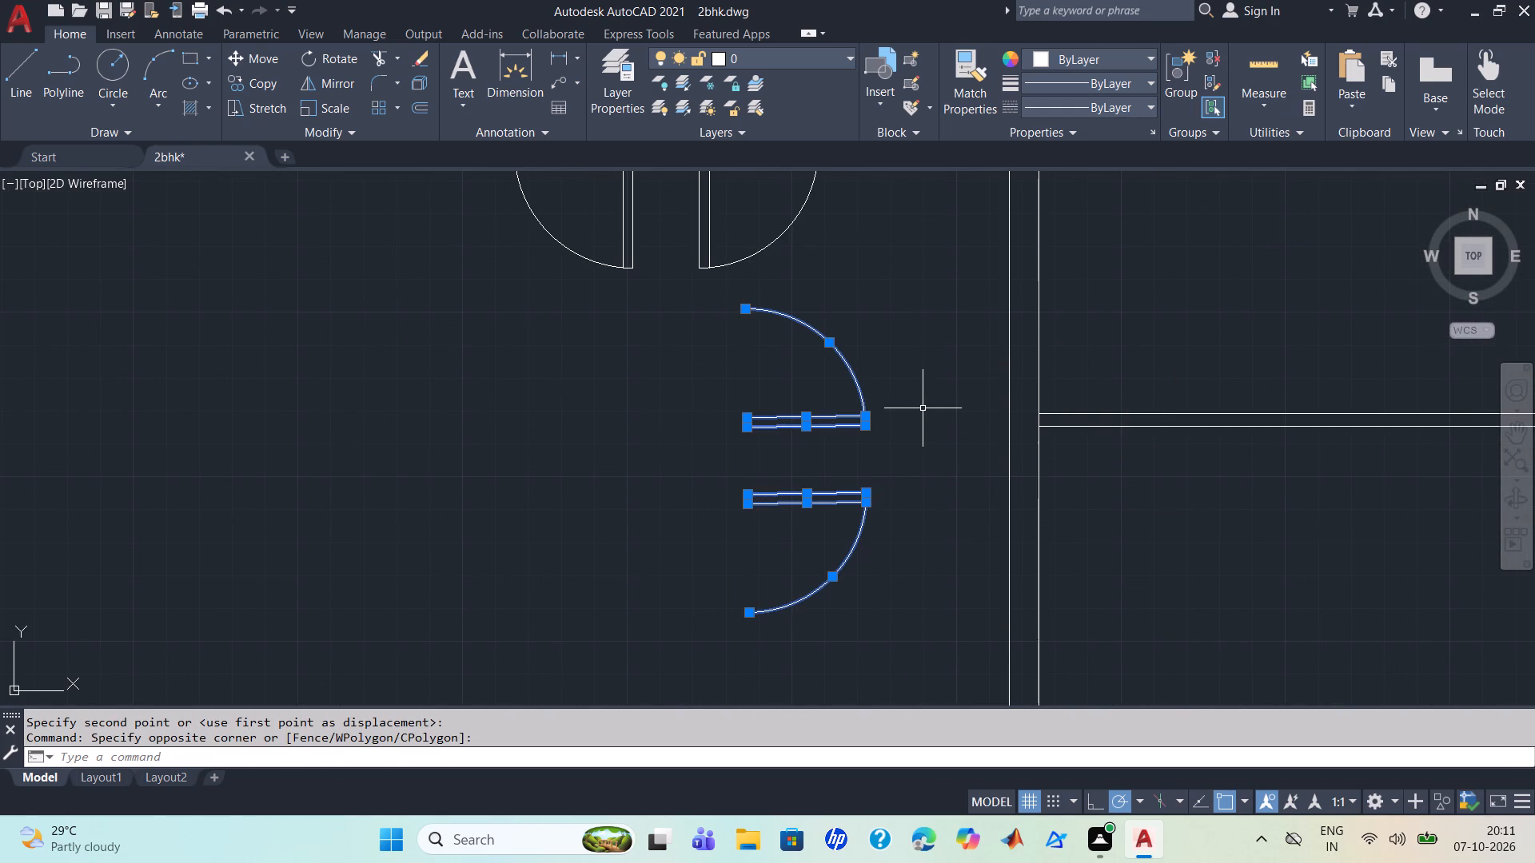
{"action": "type", "text": "mi"}
{"action": "key", "text": "Return"}
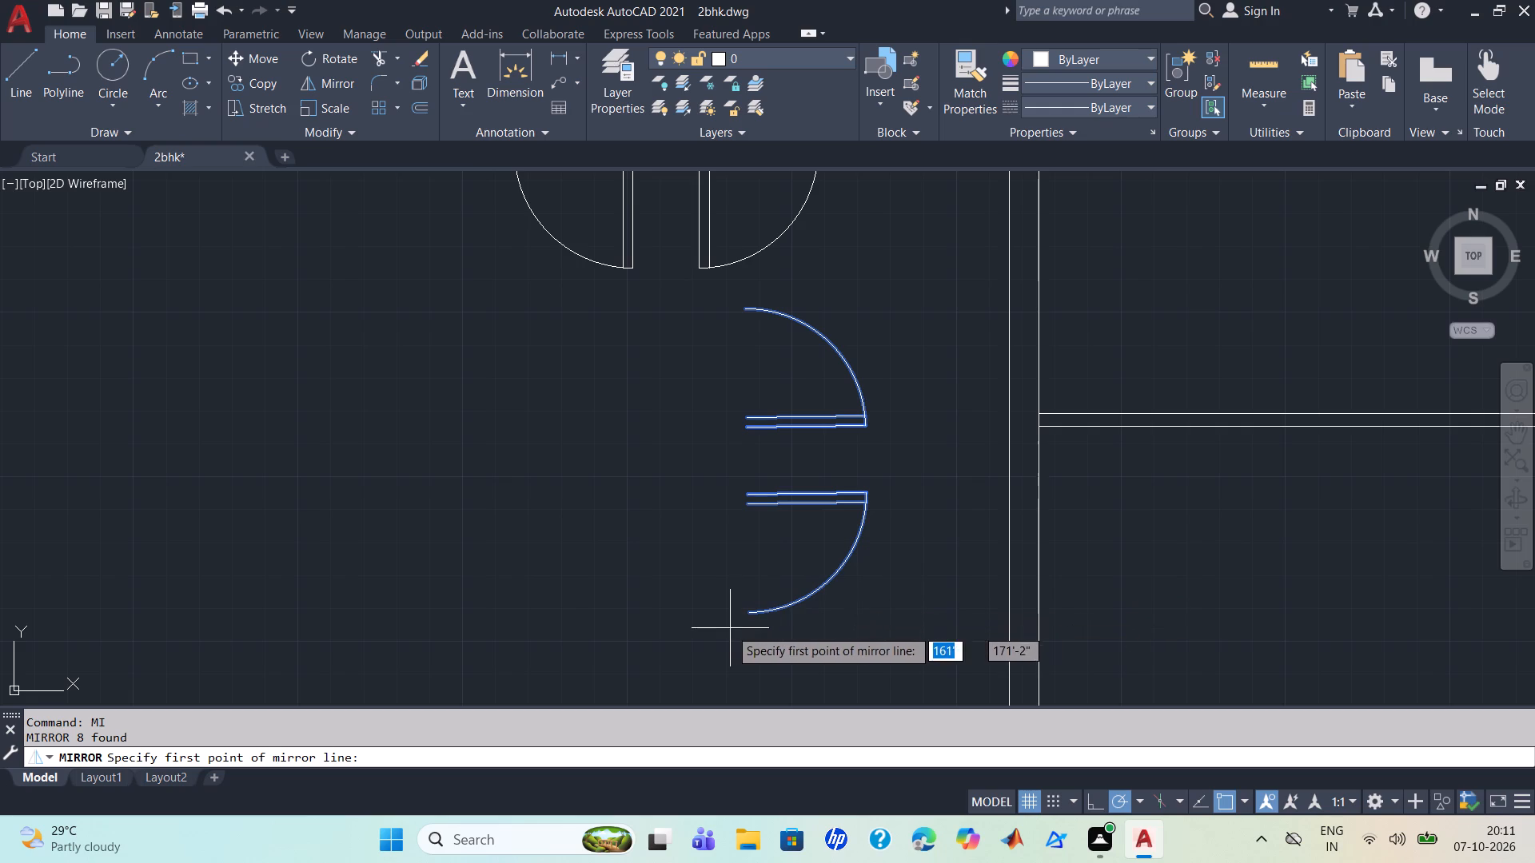
{"action": "left_click", "coordinate": [692, 595]}
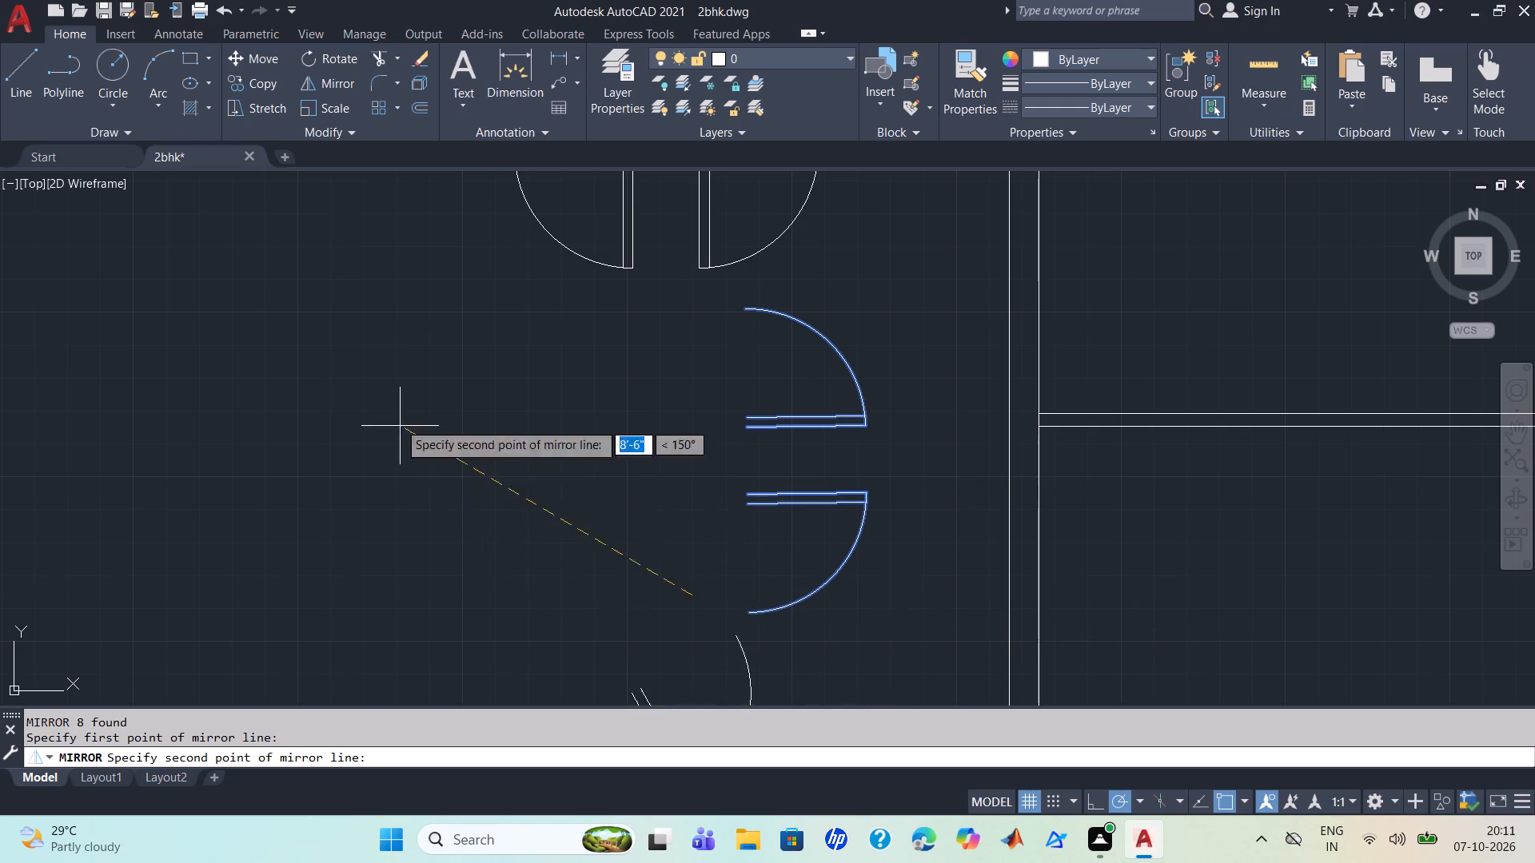
{"action": "left_click", "coordinate": [689, 356]}
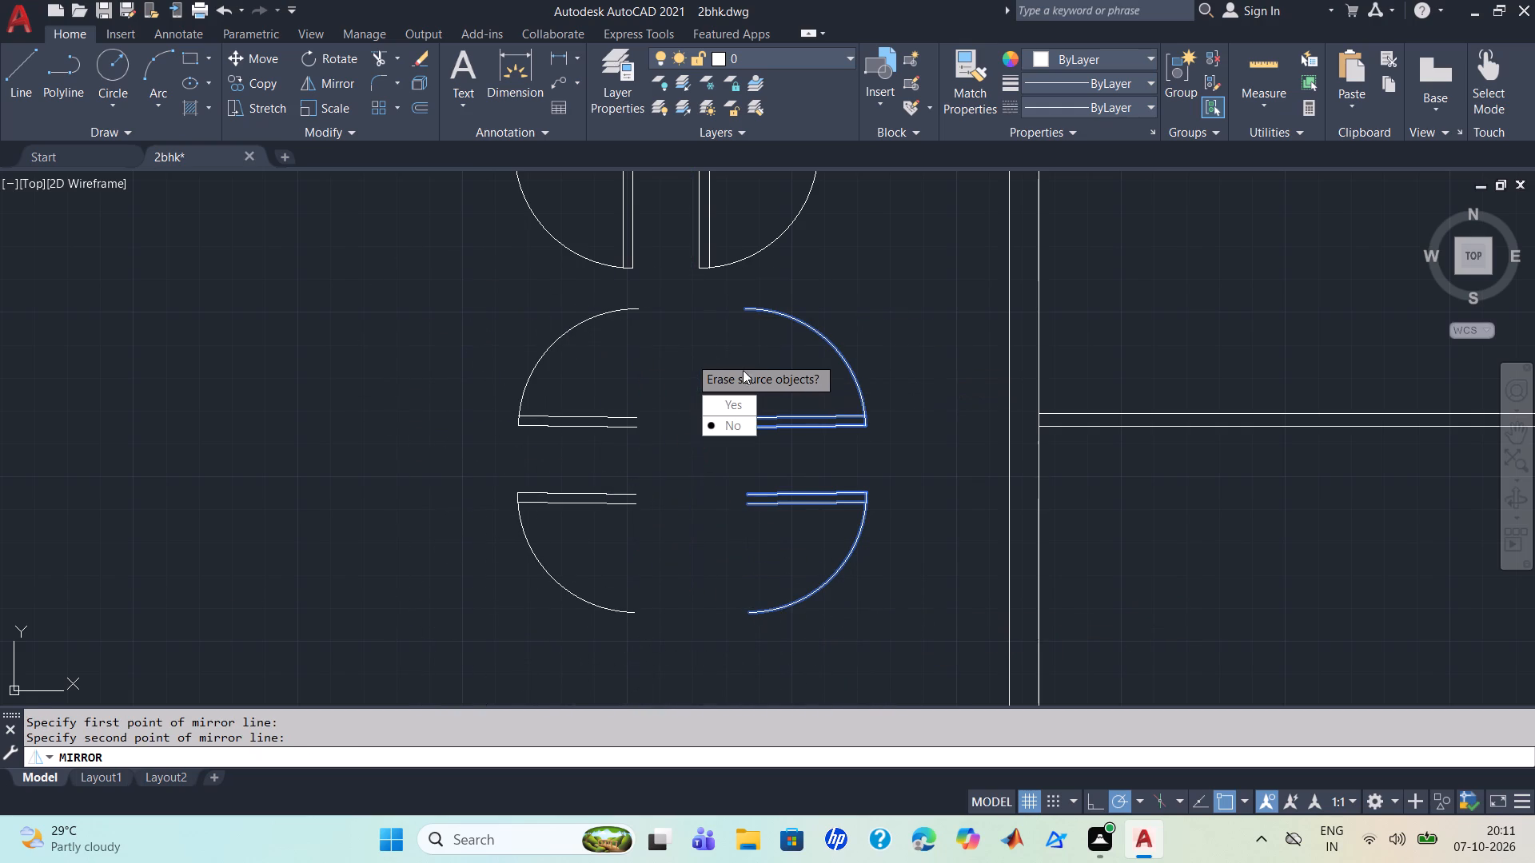
{"action": "left_click_drag", "start_coordinate": [748, 429], "coordinate": [689, 356]}
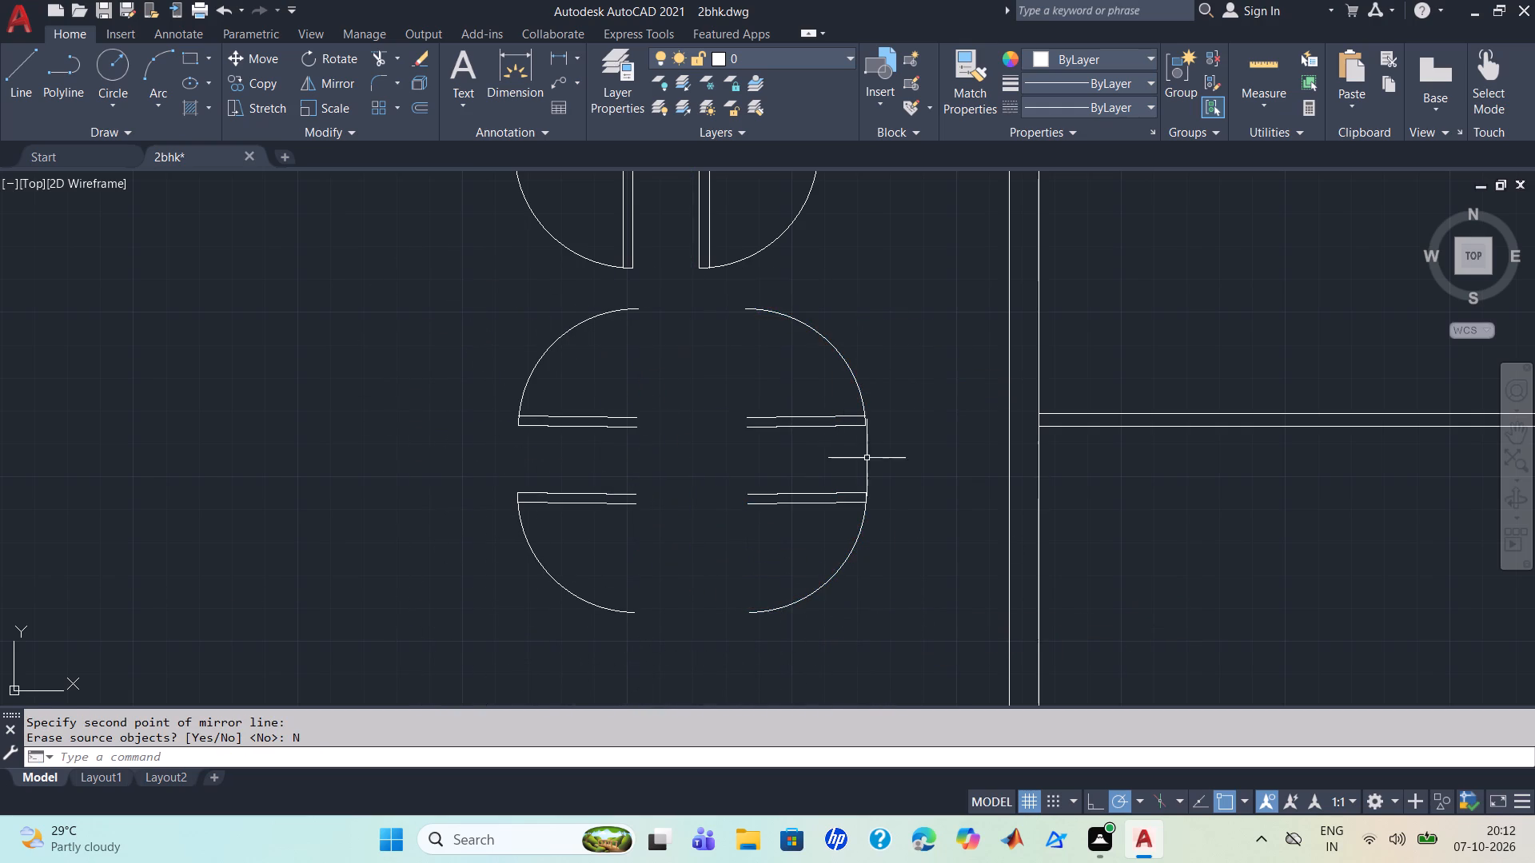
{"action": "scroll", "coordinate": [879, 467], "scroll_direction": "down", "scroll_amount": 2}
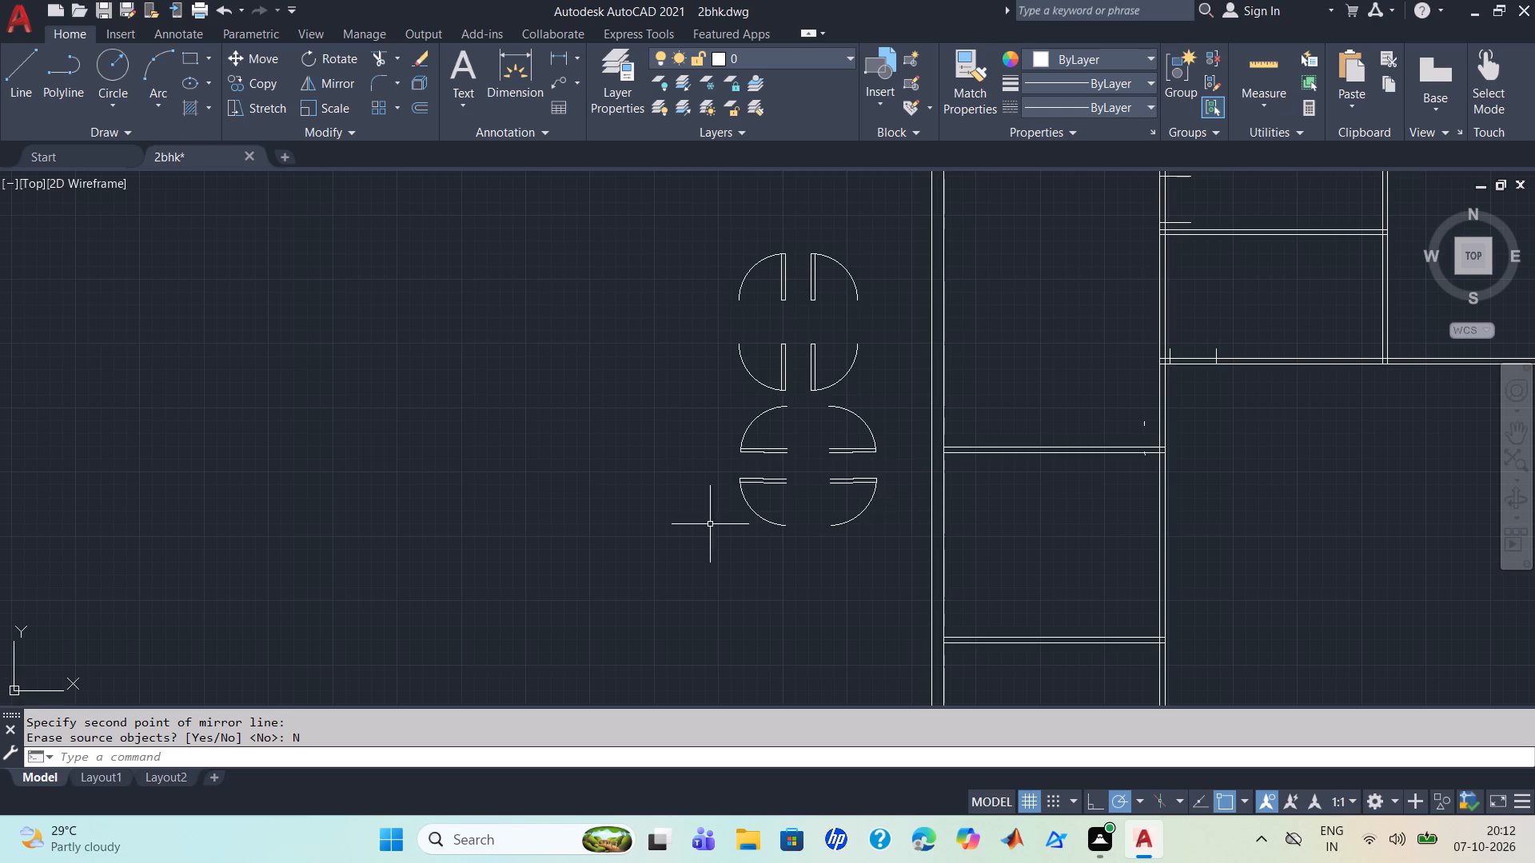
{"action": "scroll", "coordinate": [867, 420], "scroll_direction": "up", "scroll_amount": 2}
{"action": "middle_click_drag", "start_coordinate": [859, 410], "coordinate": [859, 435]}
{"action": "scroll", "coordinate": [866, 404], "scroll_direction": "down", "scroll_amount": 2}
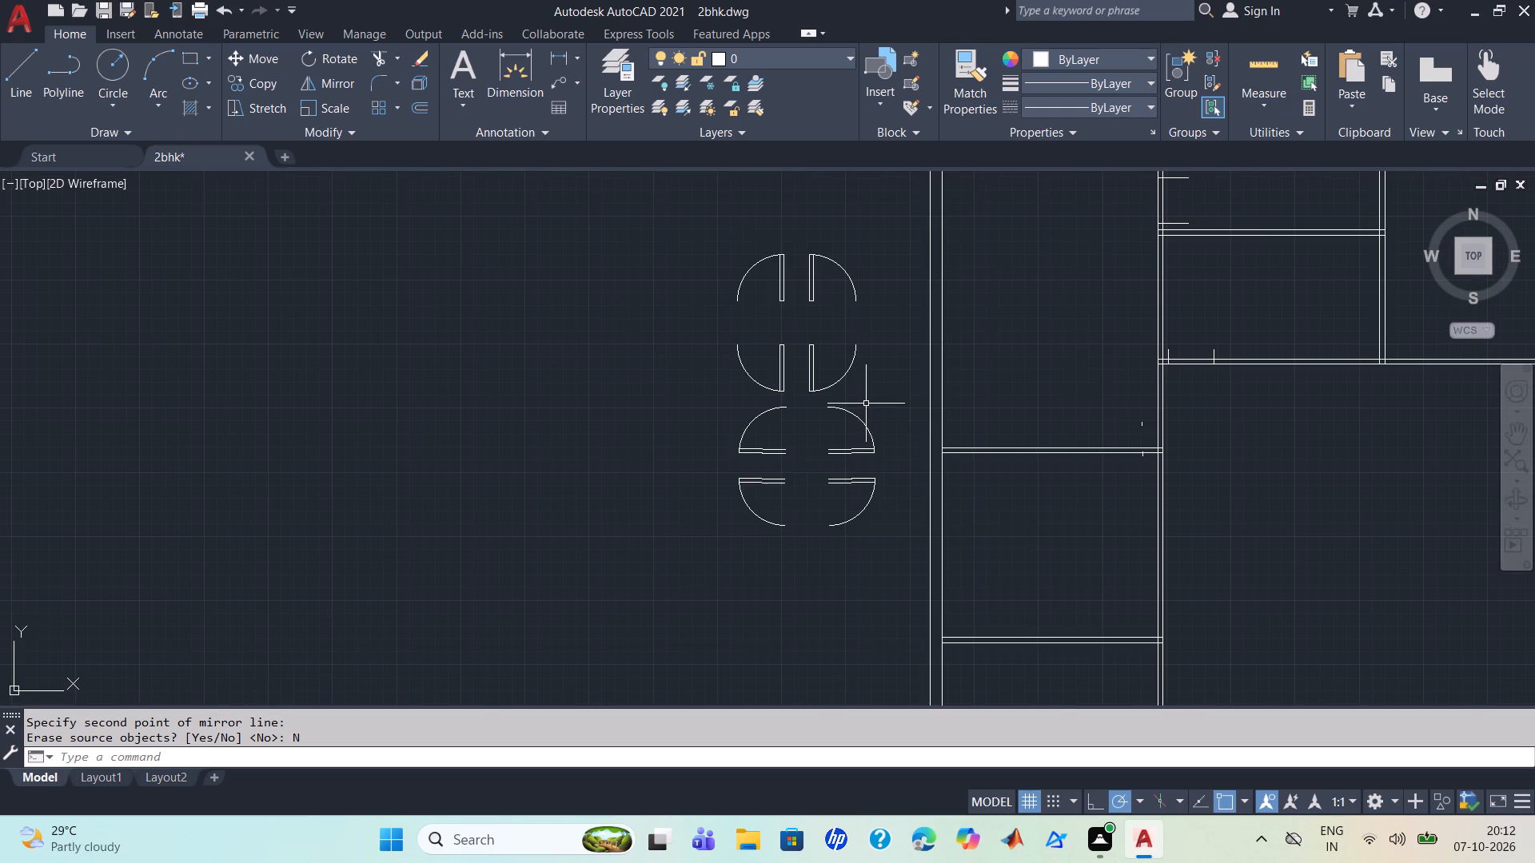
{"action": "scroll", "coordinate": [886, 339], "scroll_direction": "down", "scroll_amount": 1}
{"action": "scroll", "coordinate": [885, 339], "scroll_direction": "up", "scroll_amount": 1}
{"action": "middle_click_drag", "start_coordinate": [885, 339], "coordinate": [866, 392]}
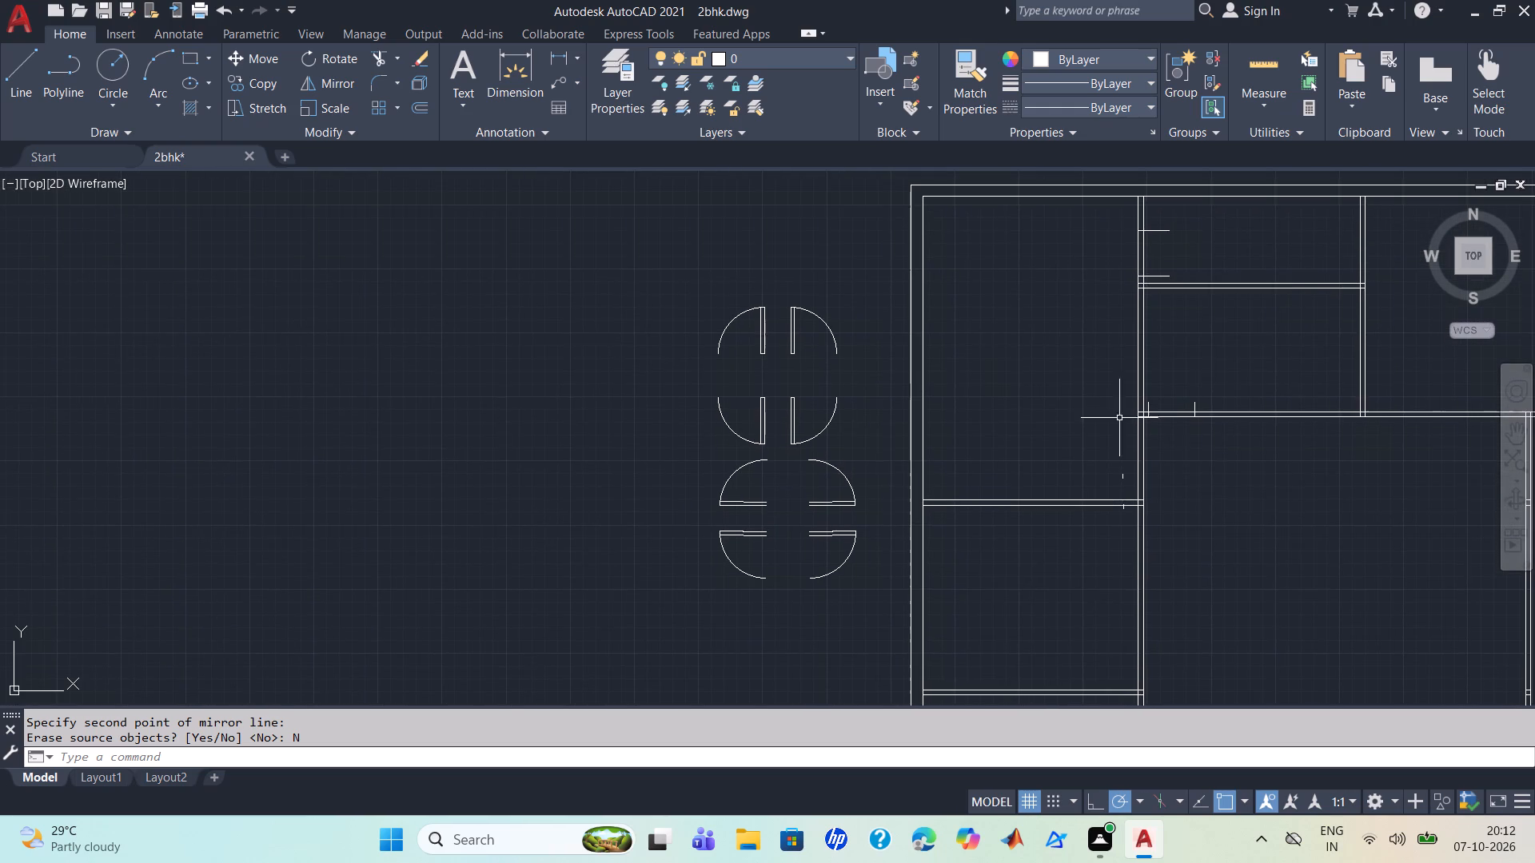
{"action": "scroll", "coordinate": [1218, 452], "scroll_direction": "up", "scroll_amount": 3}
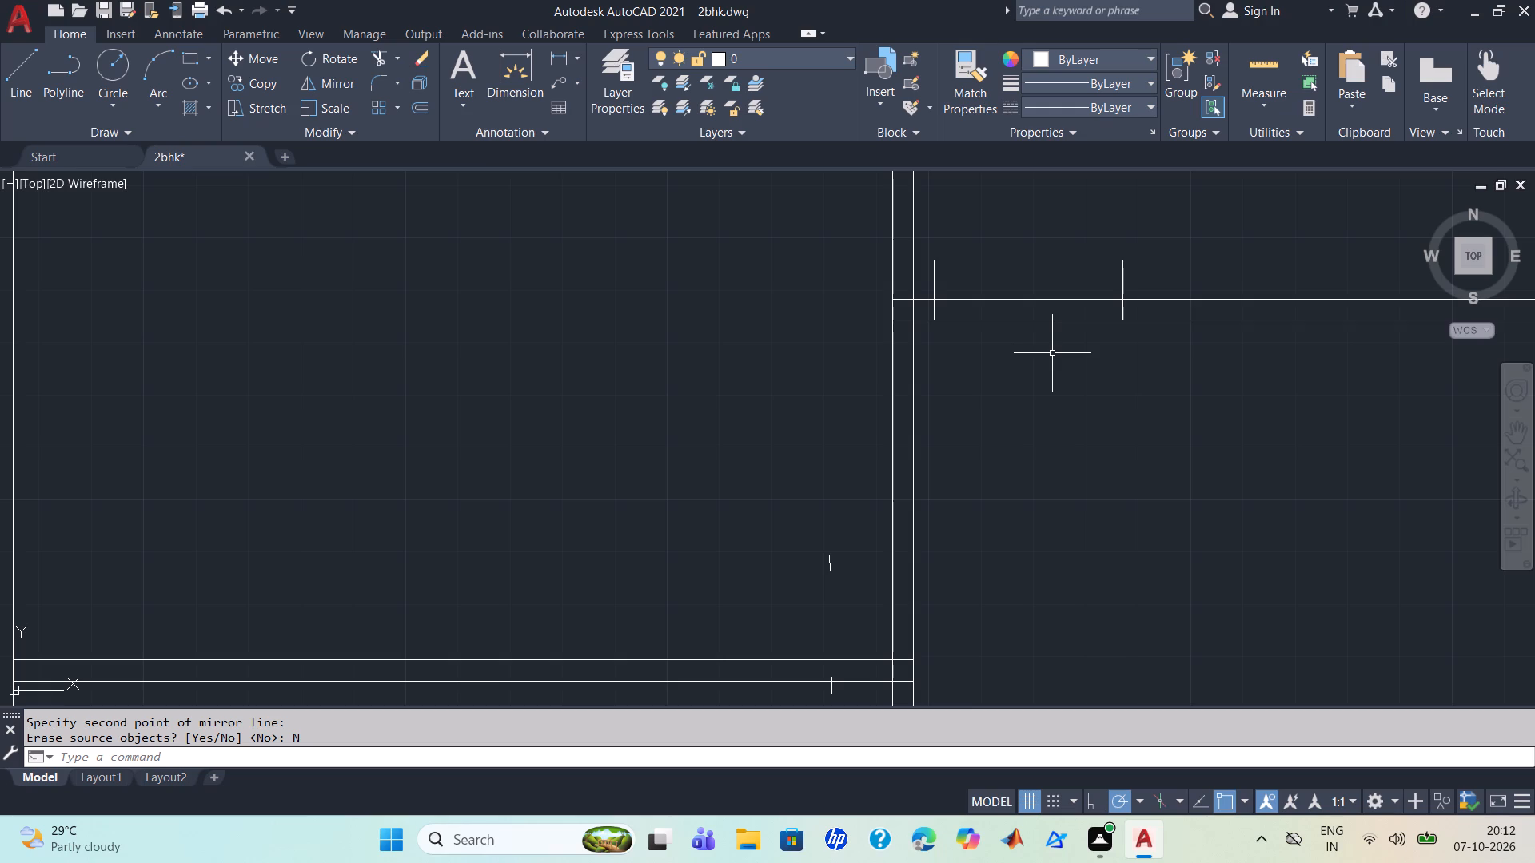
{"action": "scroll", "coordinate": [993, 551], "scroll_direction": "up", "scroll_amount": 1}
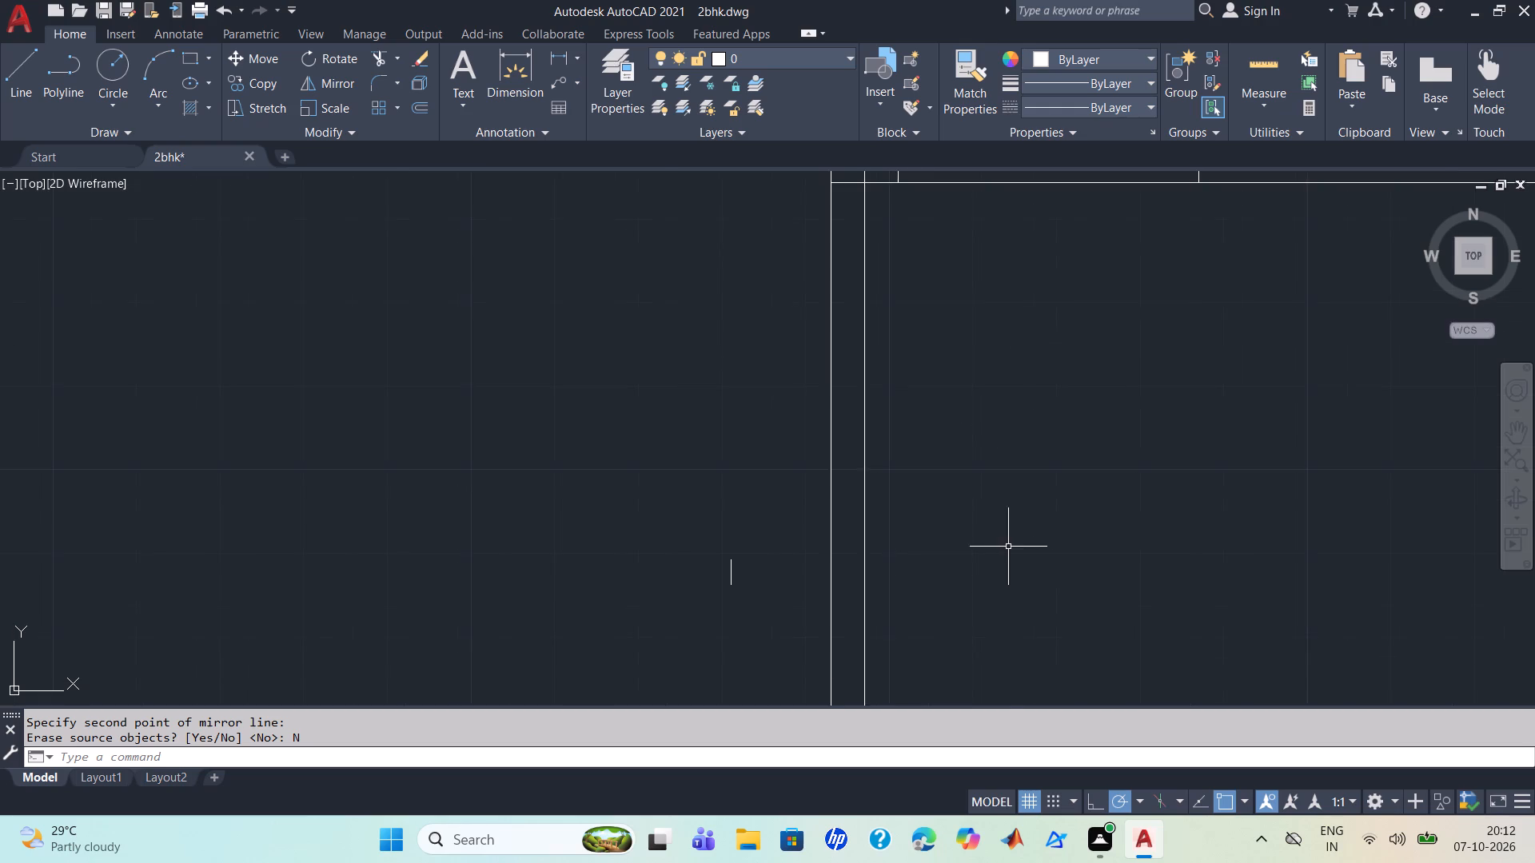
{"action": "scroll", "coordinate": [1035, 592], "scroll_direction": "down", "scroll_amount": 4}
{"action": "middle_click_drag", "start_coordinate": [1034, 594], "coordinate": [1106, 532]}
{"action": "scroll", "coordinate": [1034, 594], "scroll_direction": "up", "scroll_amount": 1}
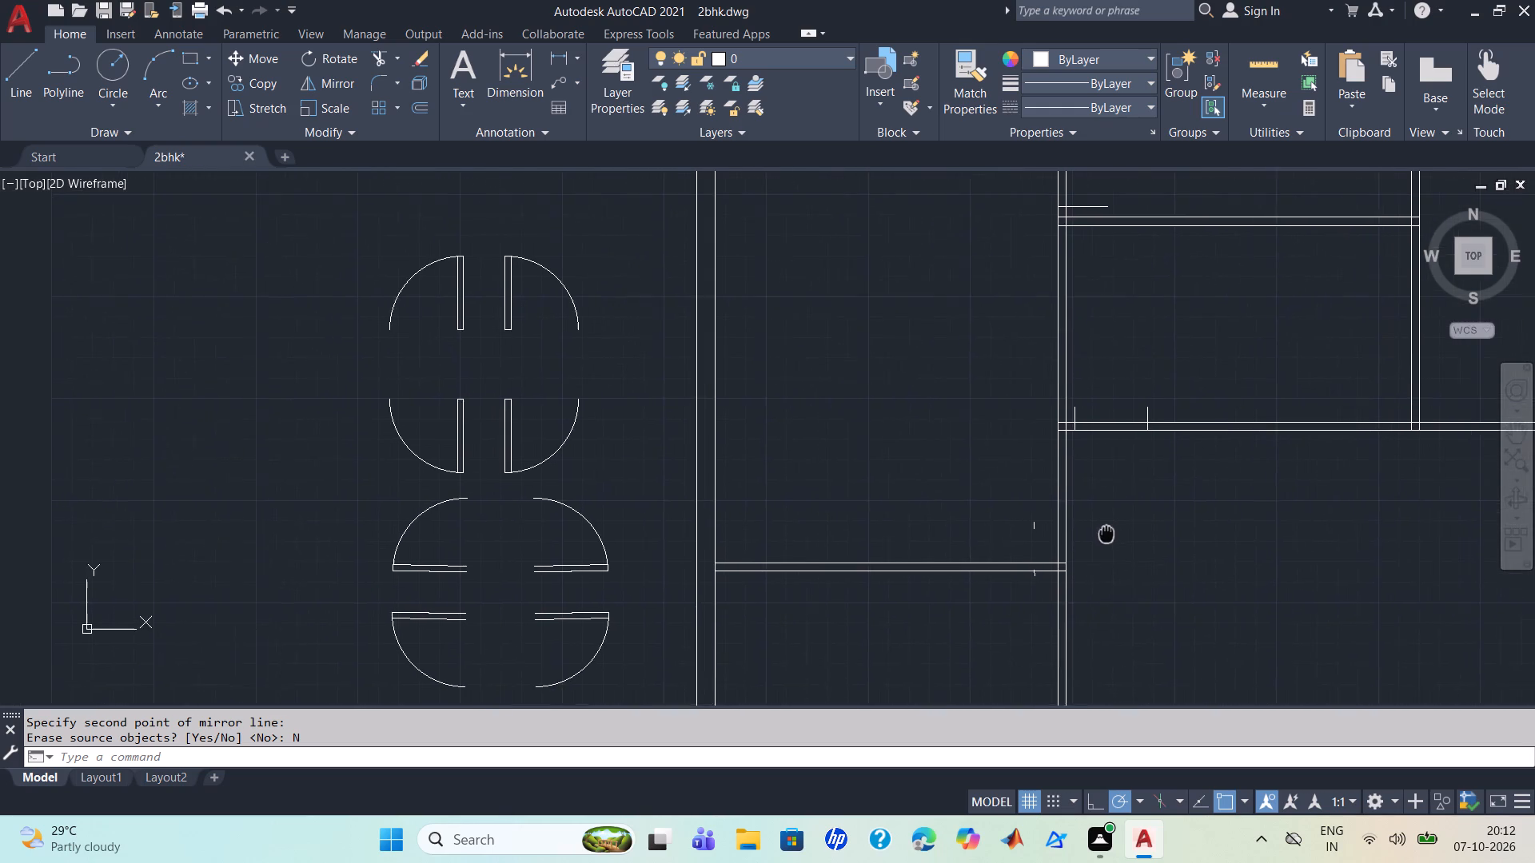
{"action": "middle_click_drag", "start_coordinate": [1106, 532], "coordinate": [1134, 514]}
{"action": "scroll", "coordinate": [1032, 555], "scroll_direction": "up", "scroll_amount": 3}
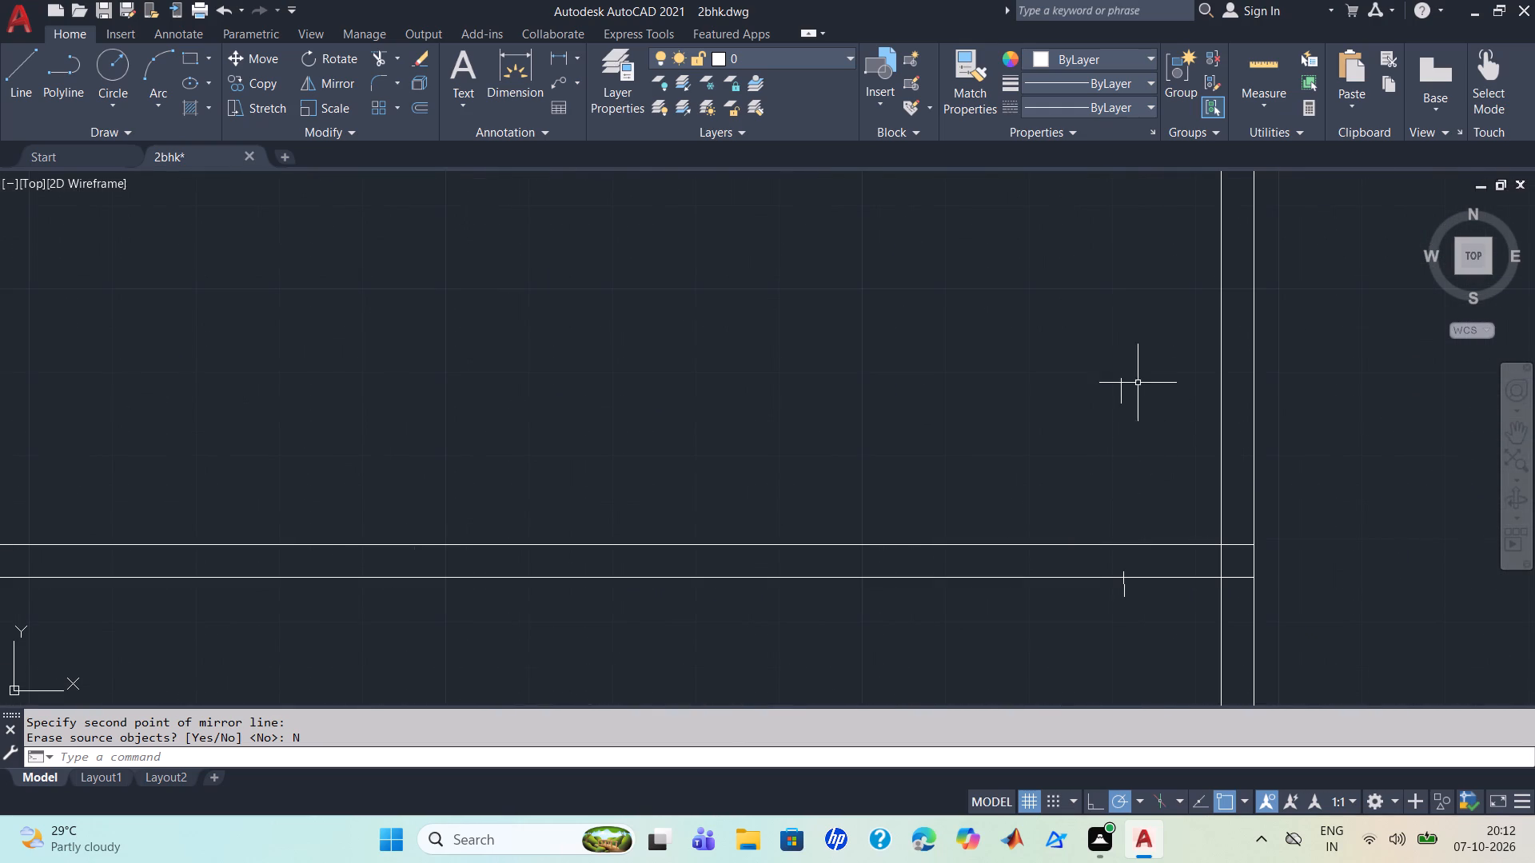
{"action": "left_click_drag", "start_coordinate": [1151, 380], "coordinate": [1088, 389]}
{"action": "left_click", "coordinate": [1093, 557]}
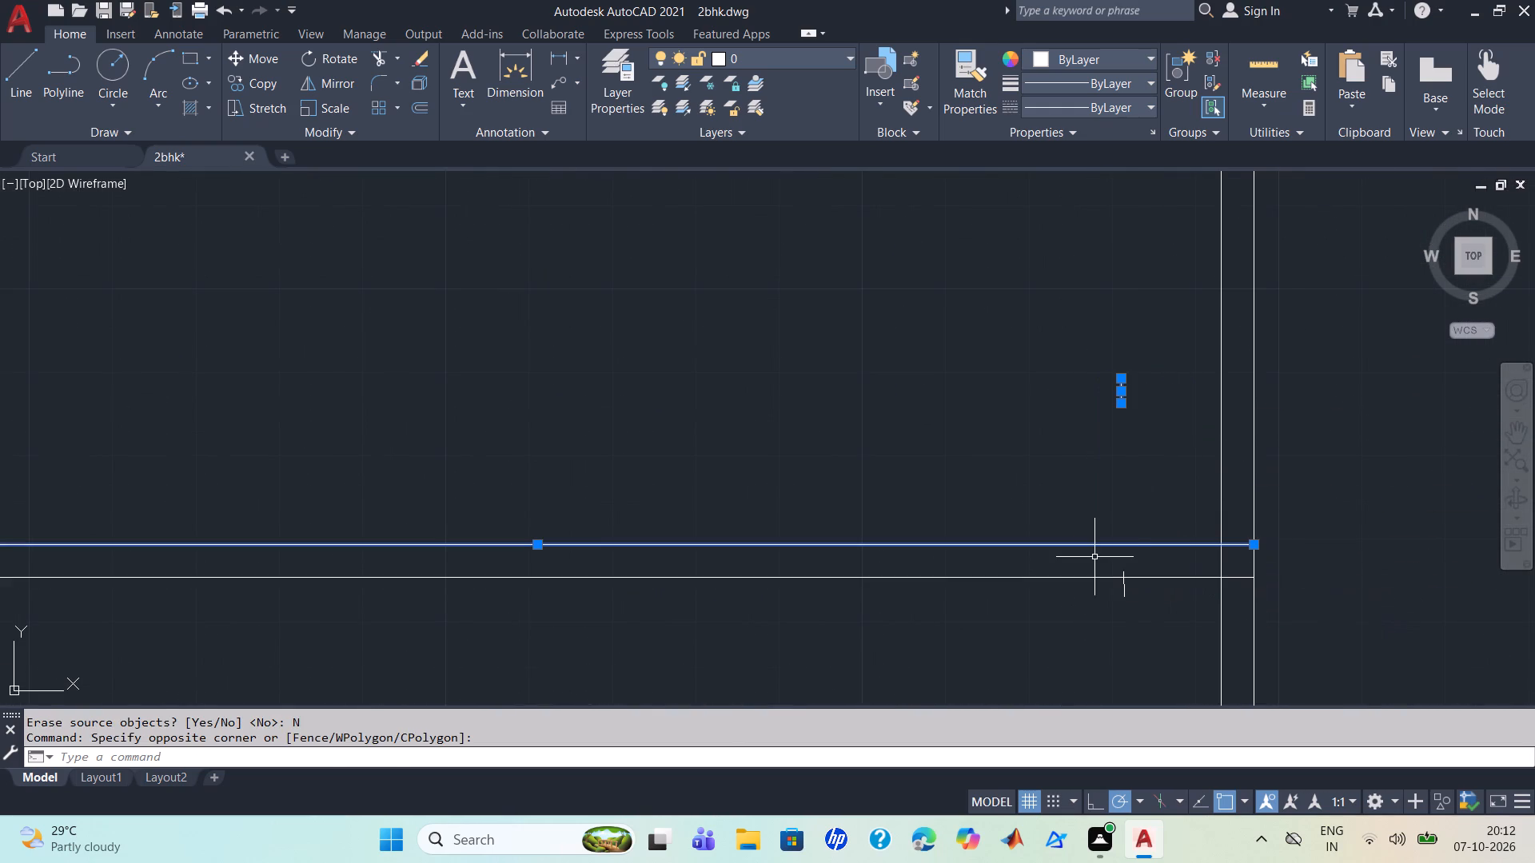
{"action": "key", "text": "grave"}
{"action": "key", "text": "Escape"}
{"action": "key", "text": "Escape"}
Delete the two short stray vertical lines near the east end of the west room's partition wall.
{"action": "scroll", "coordinate": [1138, 630], "scroll_direction": "up", "scroll_amount": 1}
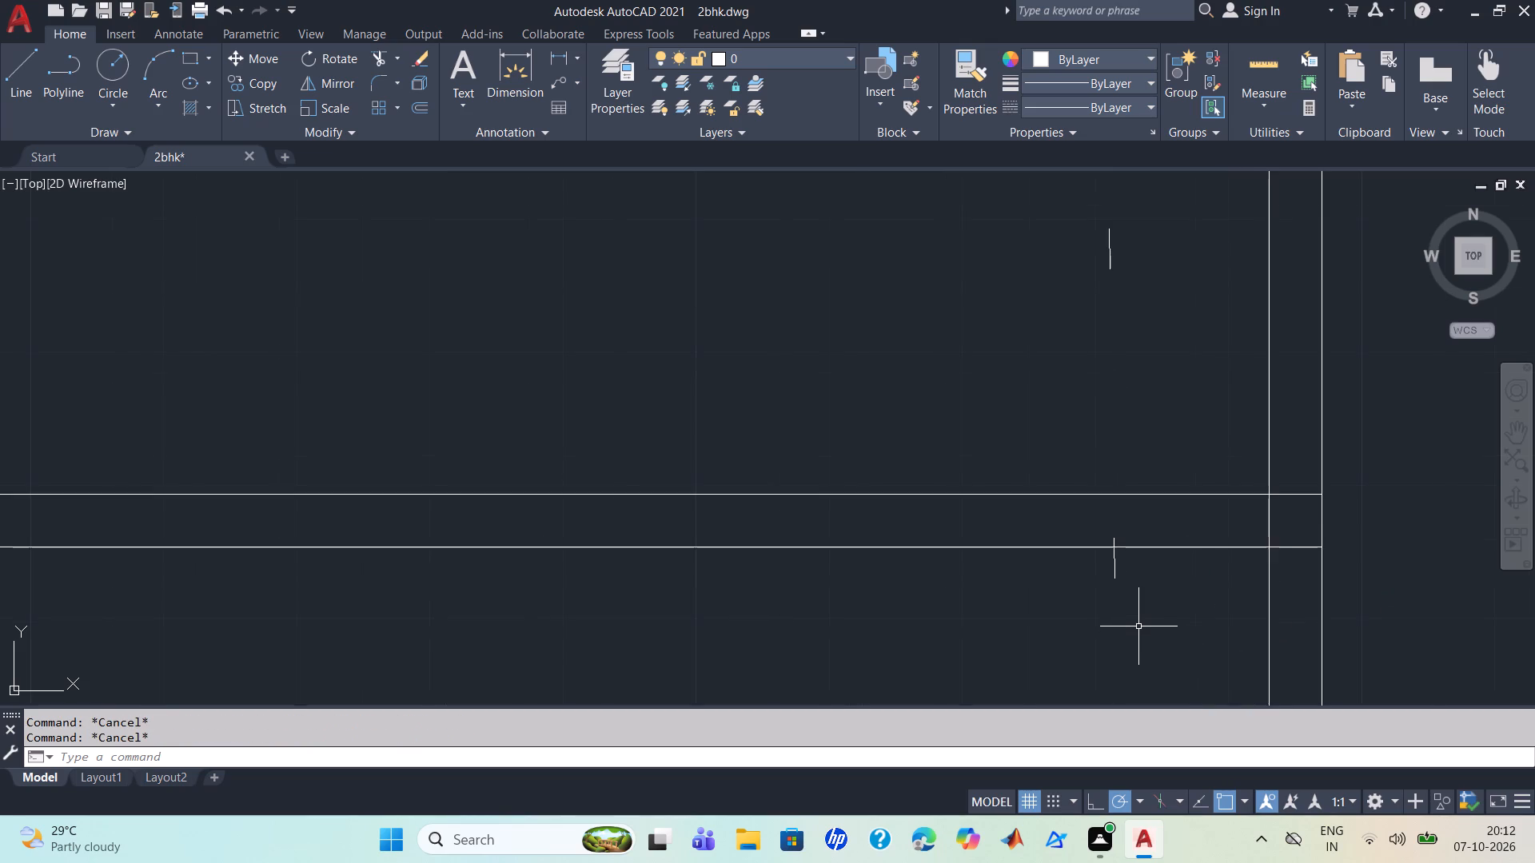
{"action": "scroll", "coordinate": [1138, 625], "scroll_direction": "up", "scroll_amount": 4}
{"action": "scroll", "coordinate": [1138, 625], "scroll_direction": "down", "scroll_amount": 5}
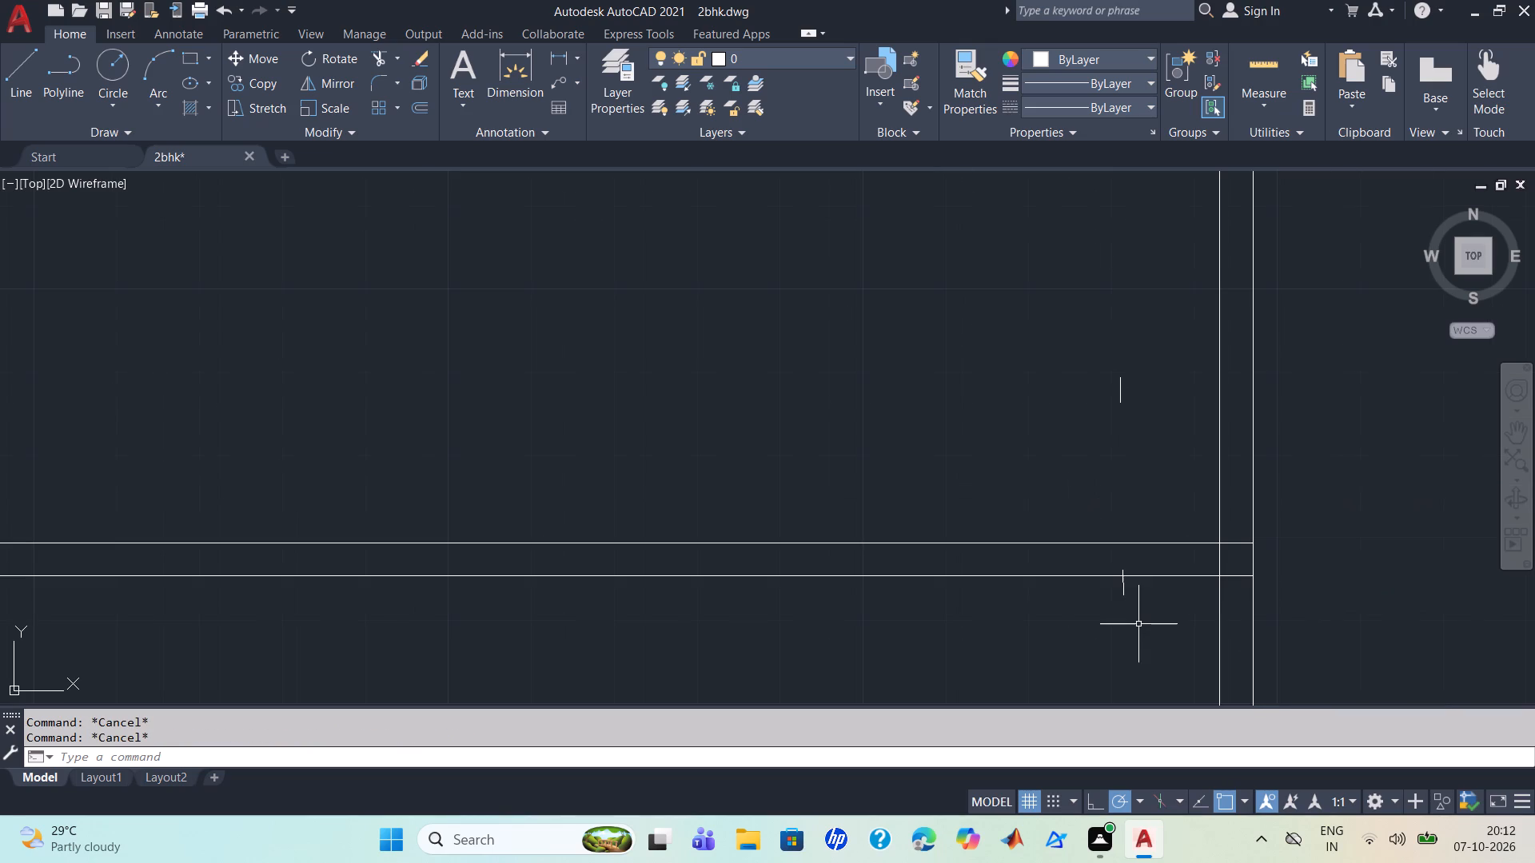
{"action": "left_click", "coordinate": [1129, 591]}
{"action": "key", "text": "Escape"}
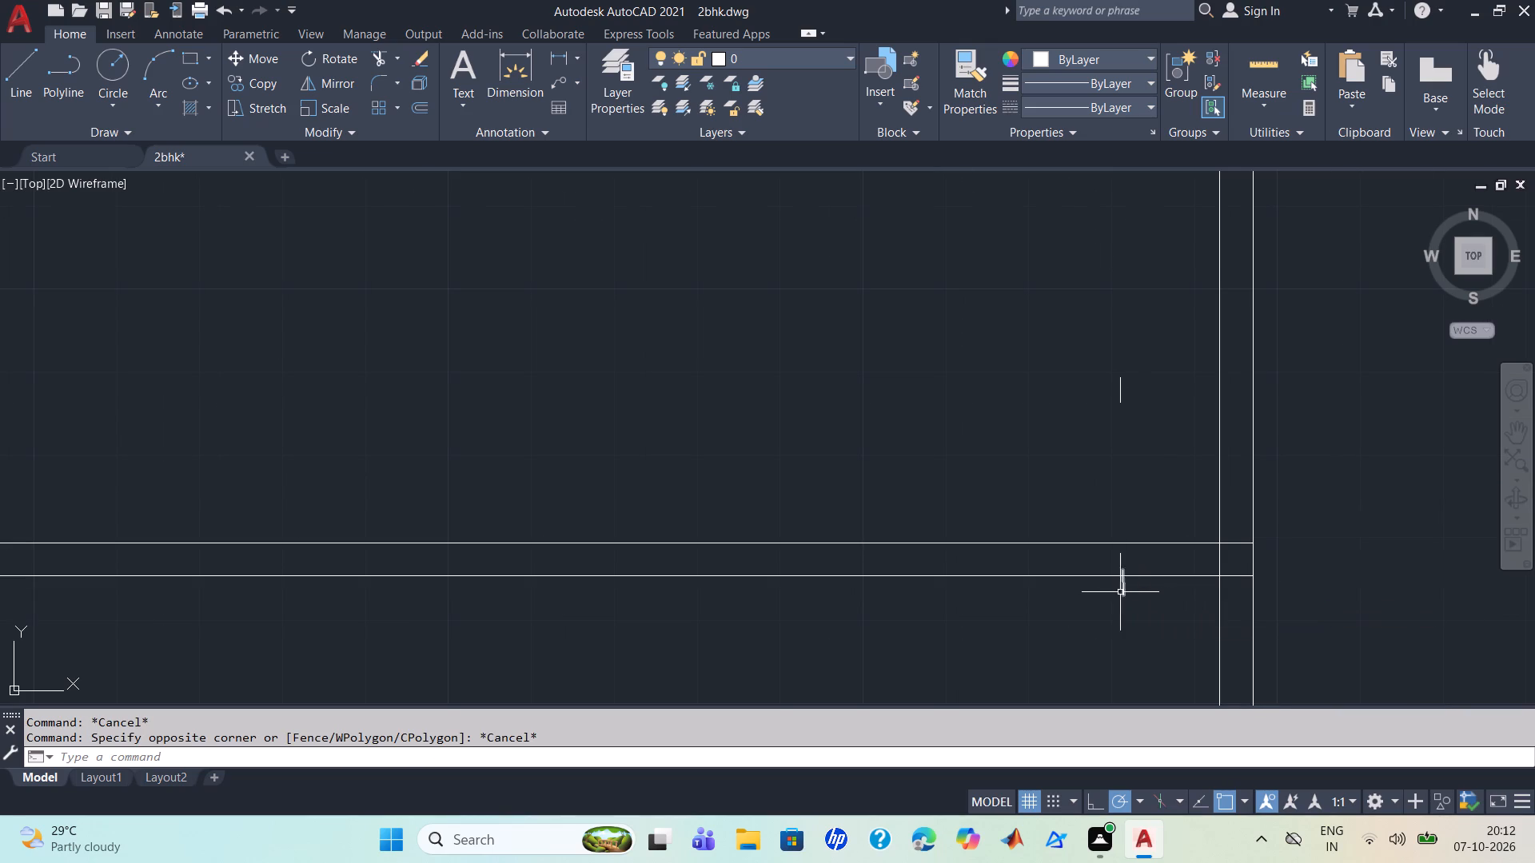
{"action": "left_click", "coordinate": [1126, 591]}
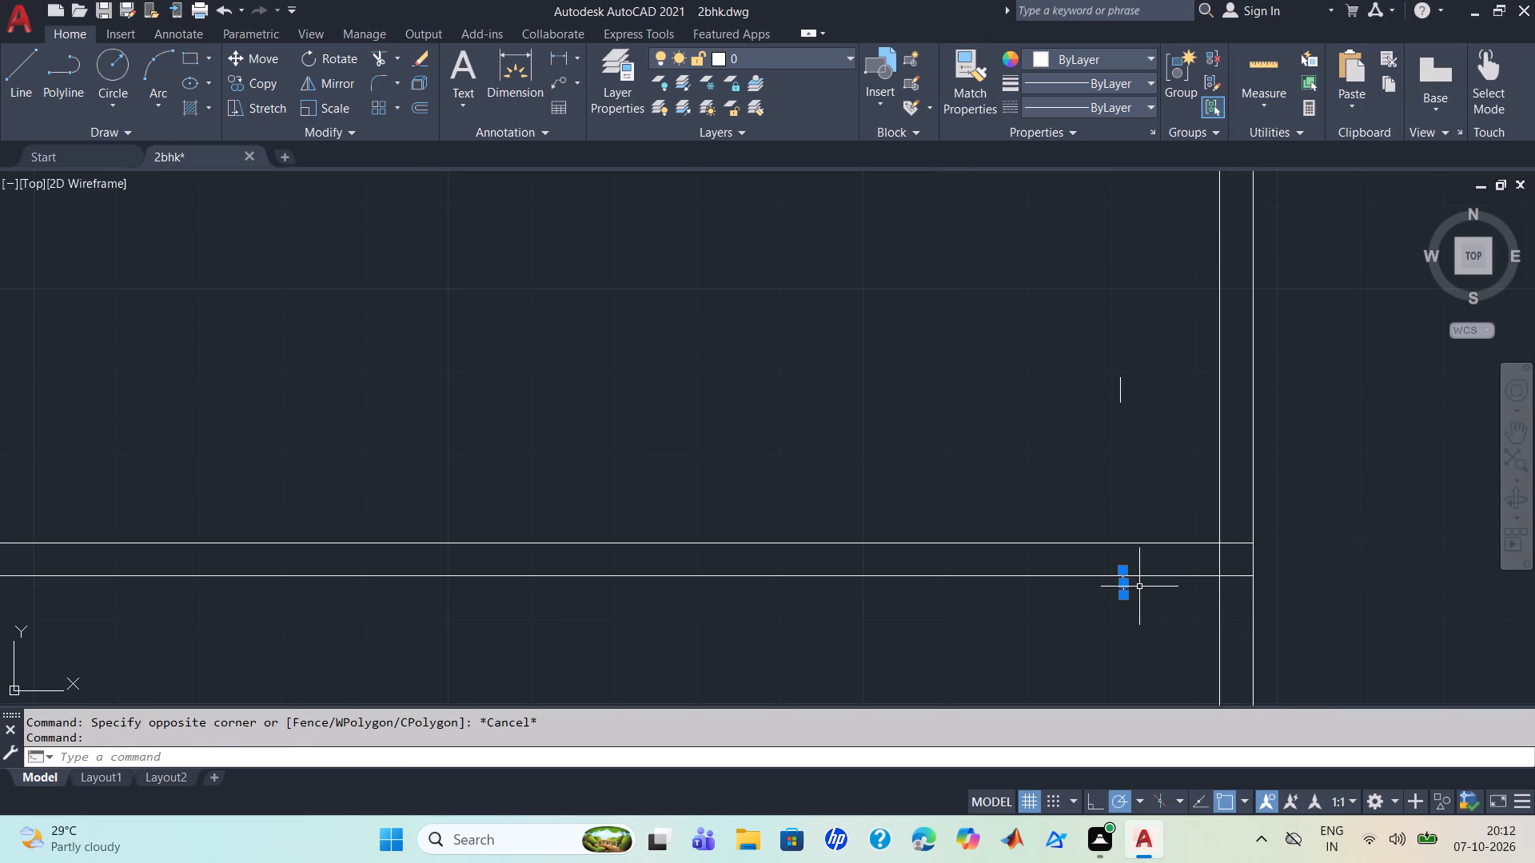
{"action": "key", "text": "Delete"}
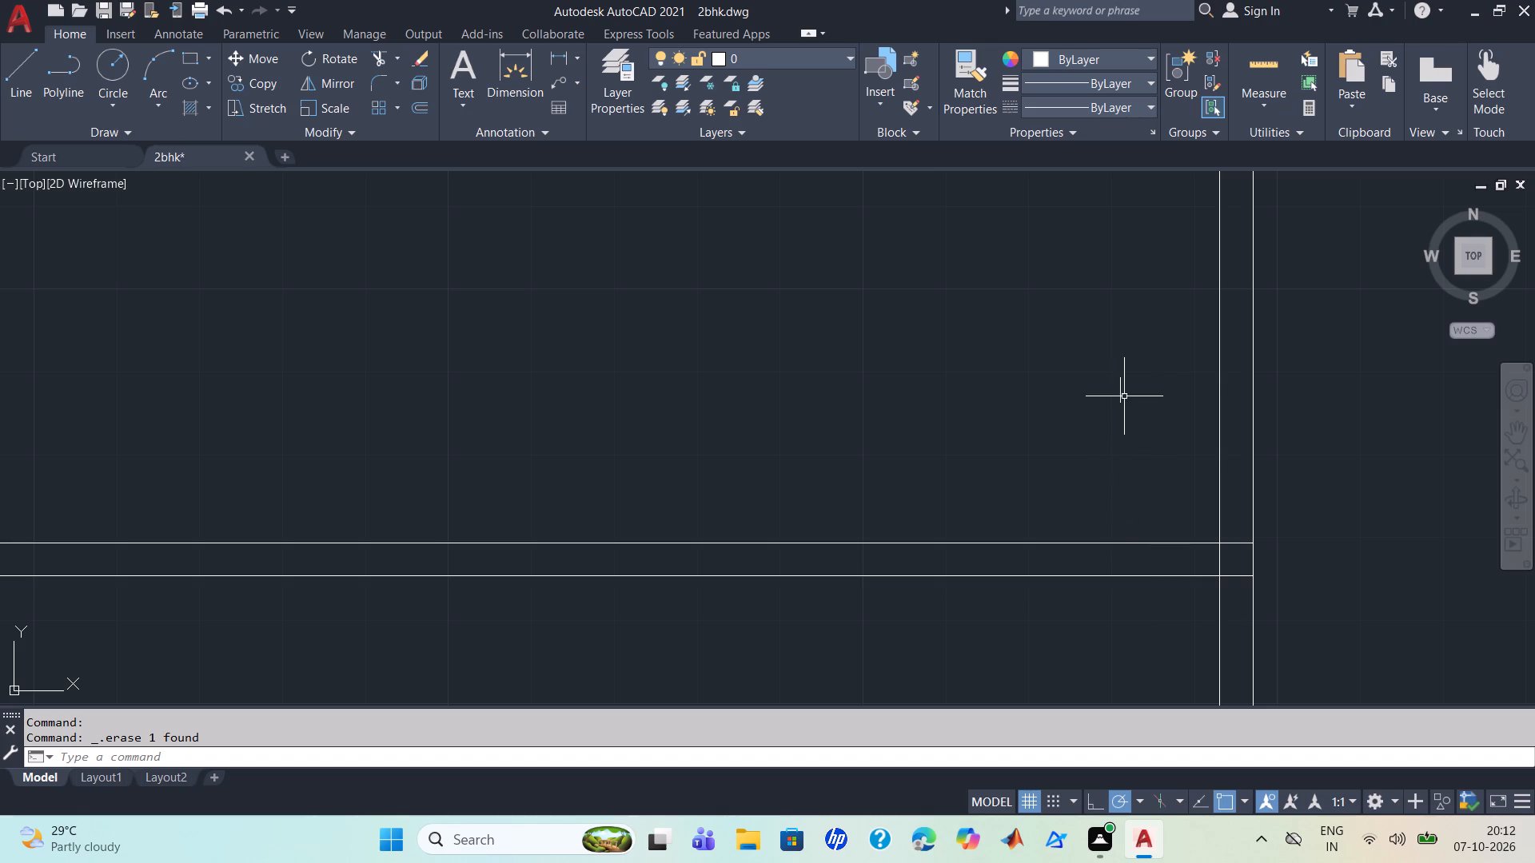
{"action": "left_click", "coordinate": [1118, 395]}
{"action": "key", "text": "Delete"}
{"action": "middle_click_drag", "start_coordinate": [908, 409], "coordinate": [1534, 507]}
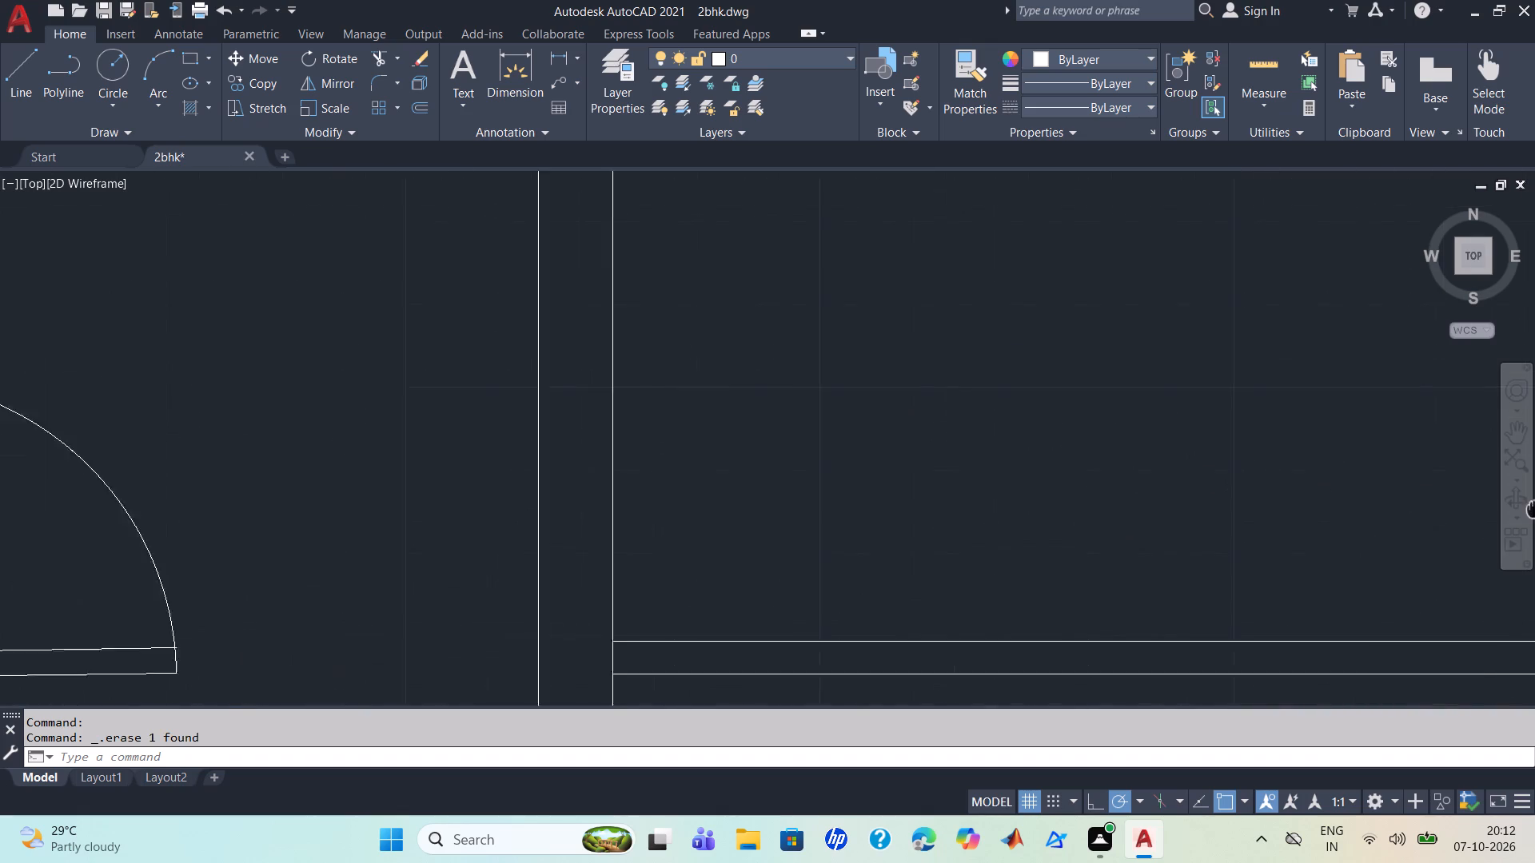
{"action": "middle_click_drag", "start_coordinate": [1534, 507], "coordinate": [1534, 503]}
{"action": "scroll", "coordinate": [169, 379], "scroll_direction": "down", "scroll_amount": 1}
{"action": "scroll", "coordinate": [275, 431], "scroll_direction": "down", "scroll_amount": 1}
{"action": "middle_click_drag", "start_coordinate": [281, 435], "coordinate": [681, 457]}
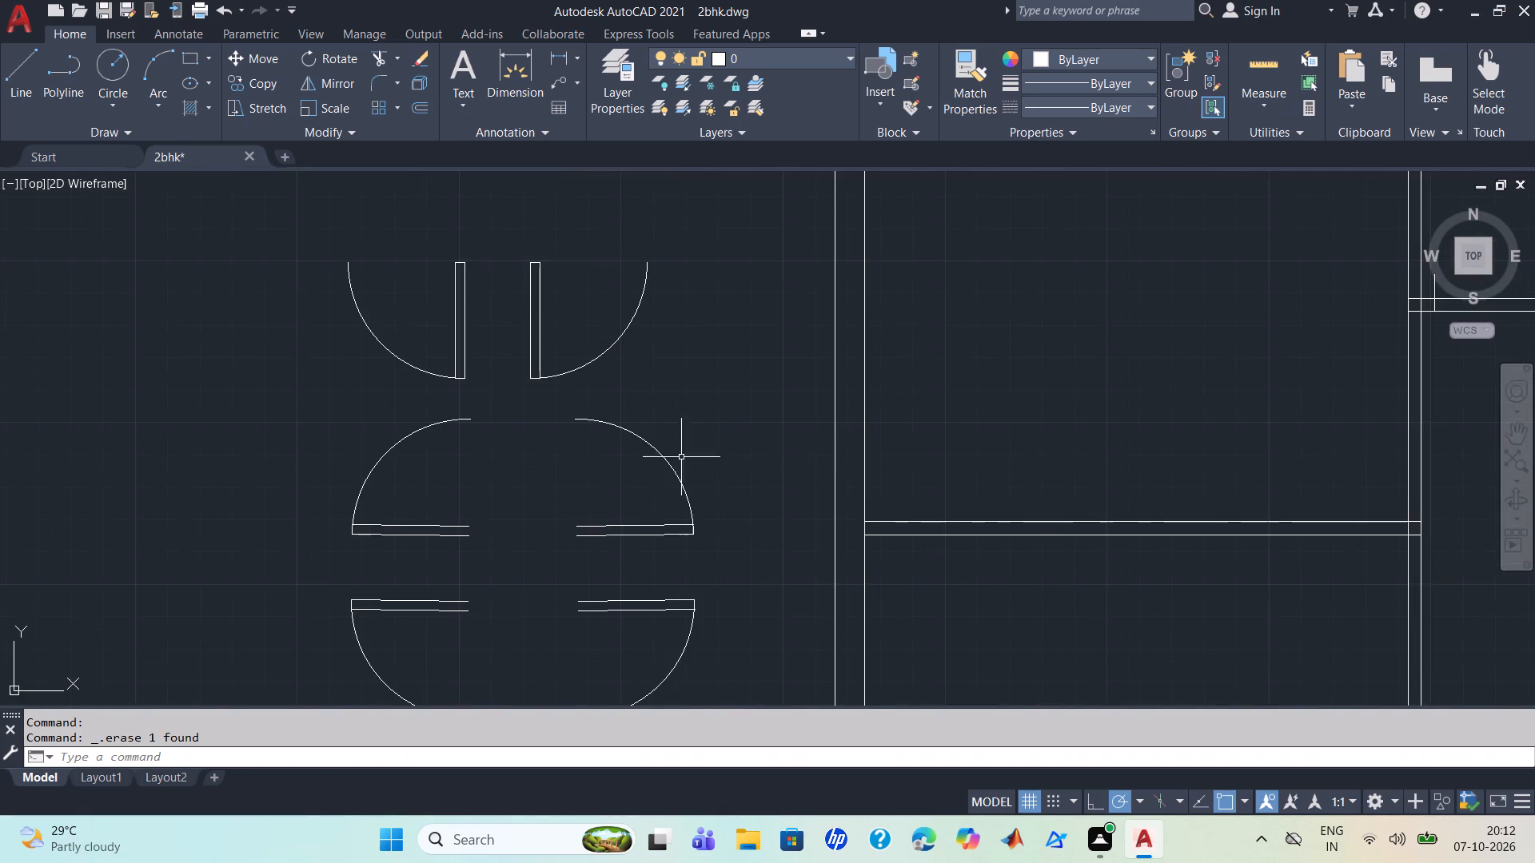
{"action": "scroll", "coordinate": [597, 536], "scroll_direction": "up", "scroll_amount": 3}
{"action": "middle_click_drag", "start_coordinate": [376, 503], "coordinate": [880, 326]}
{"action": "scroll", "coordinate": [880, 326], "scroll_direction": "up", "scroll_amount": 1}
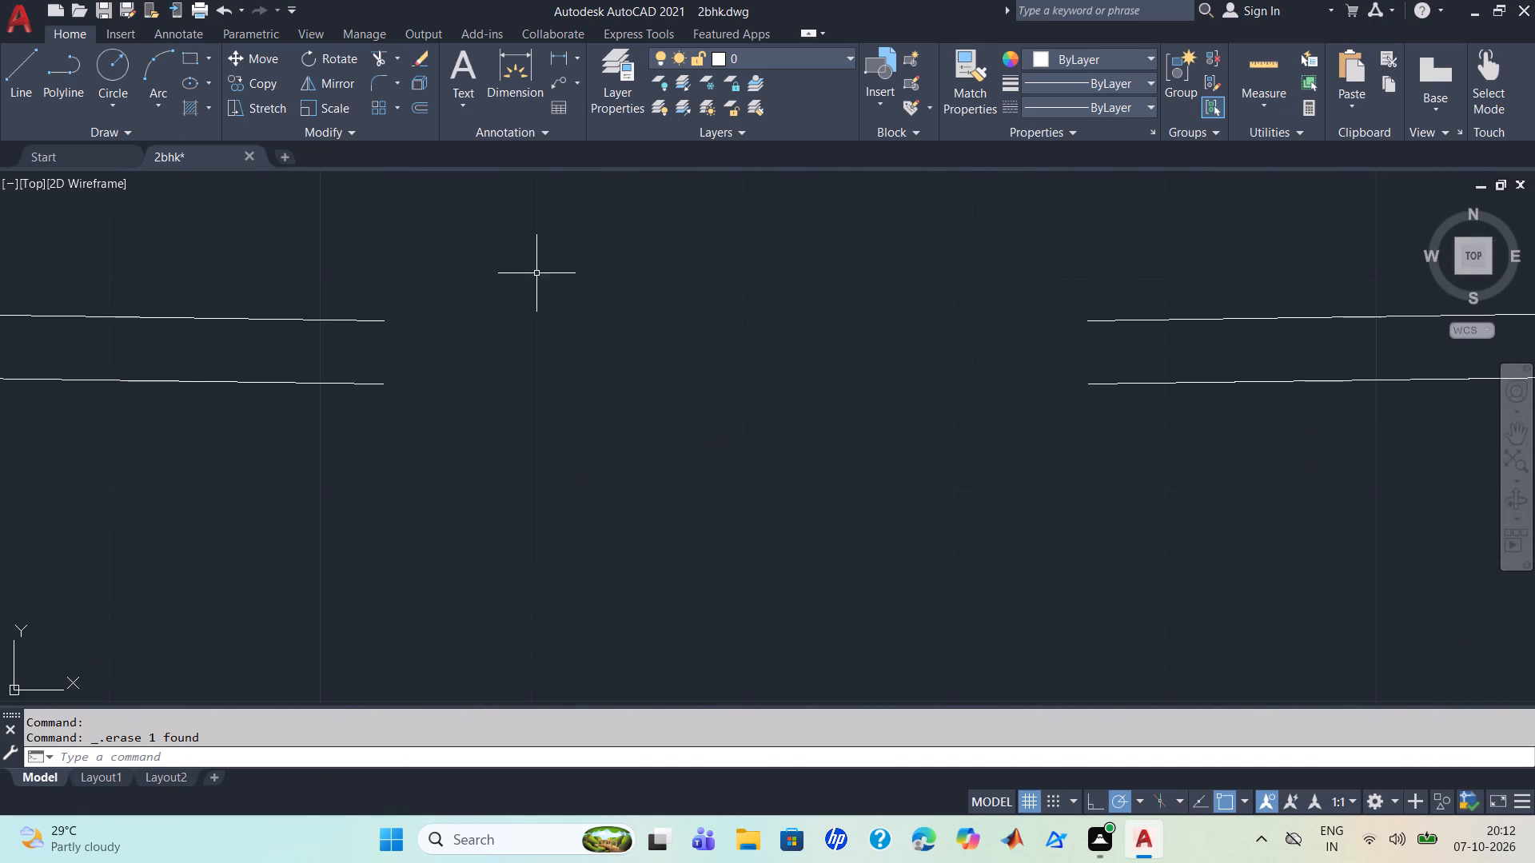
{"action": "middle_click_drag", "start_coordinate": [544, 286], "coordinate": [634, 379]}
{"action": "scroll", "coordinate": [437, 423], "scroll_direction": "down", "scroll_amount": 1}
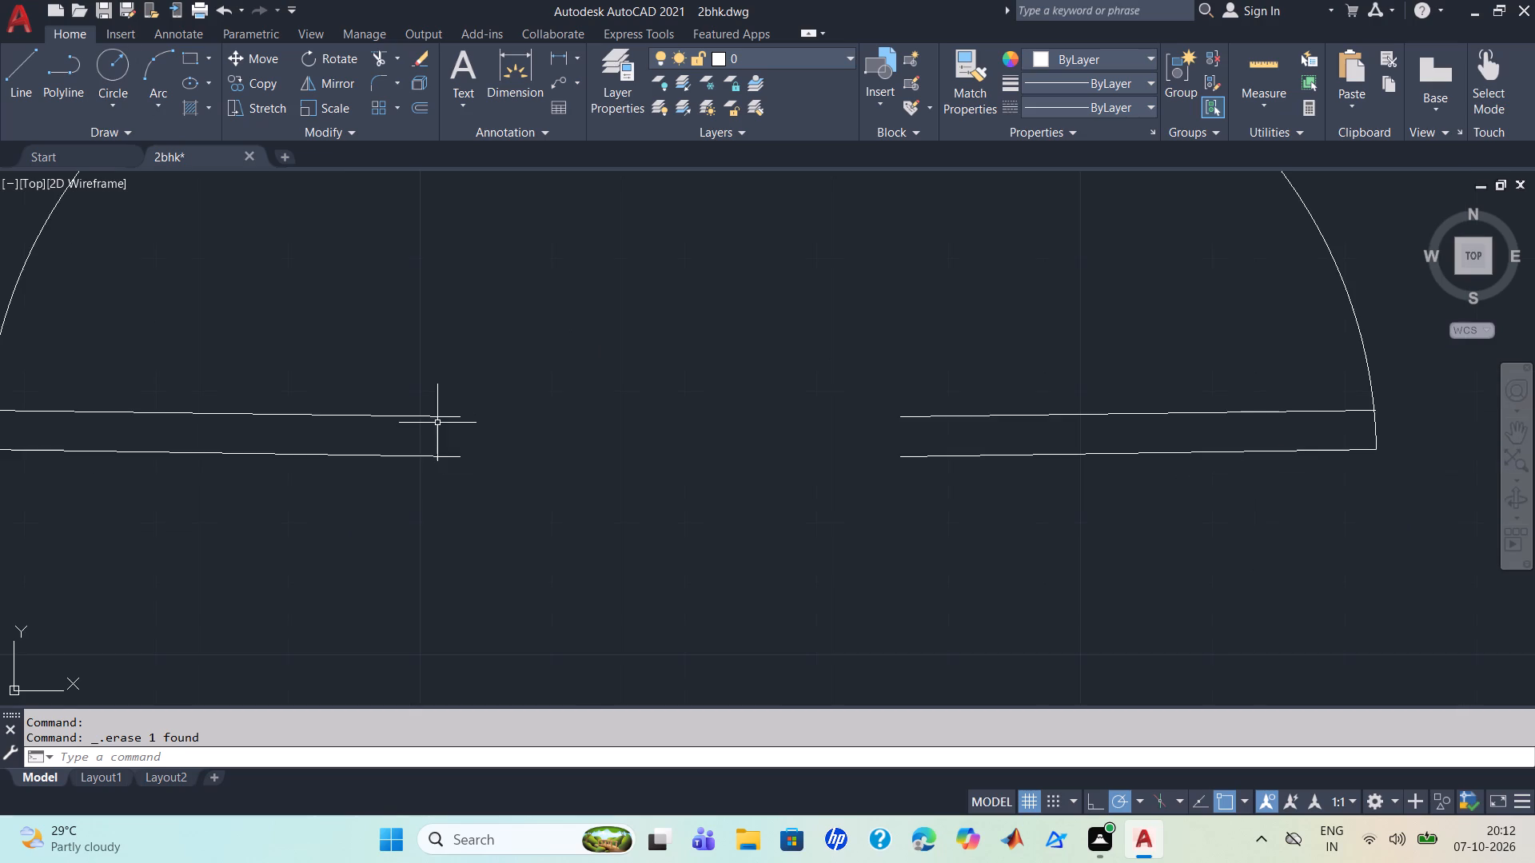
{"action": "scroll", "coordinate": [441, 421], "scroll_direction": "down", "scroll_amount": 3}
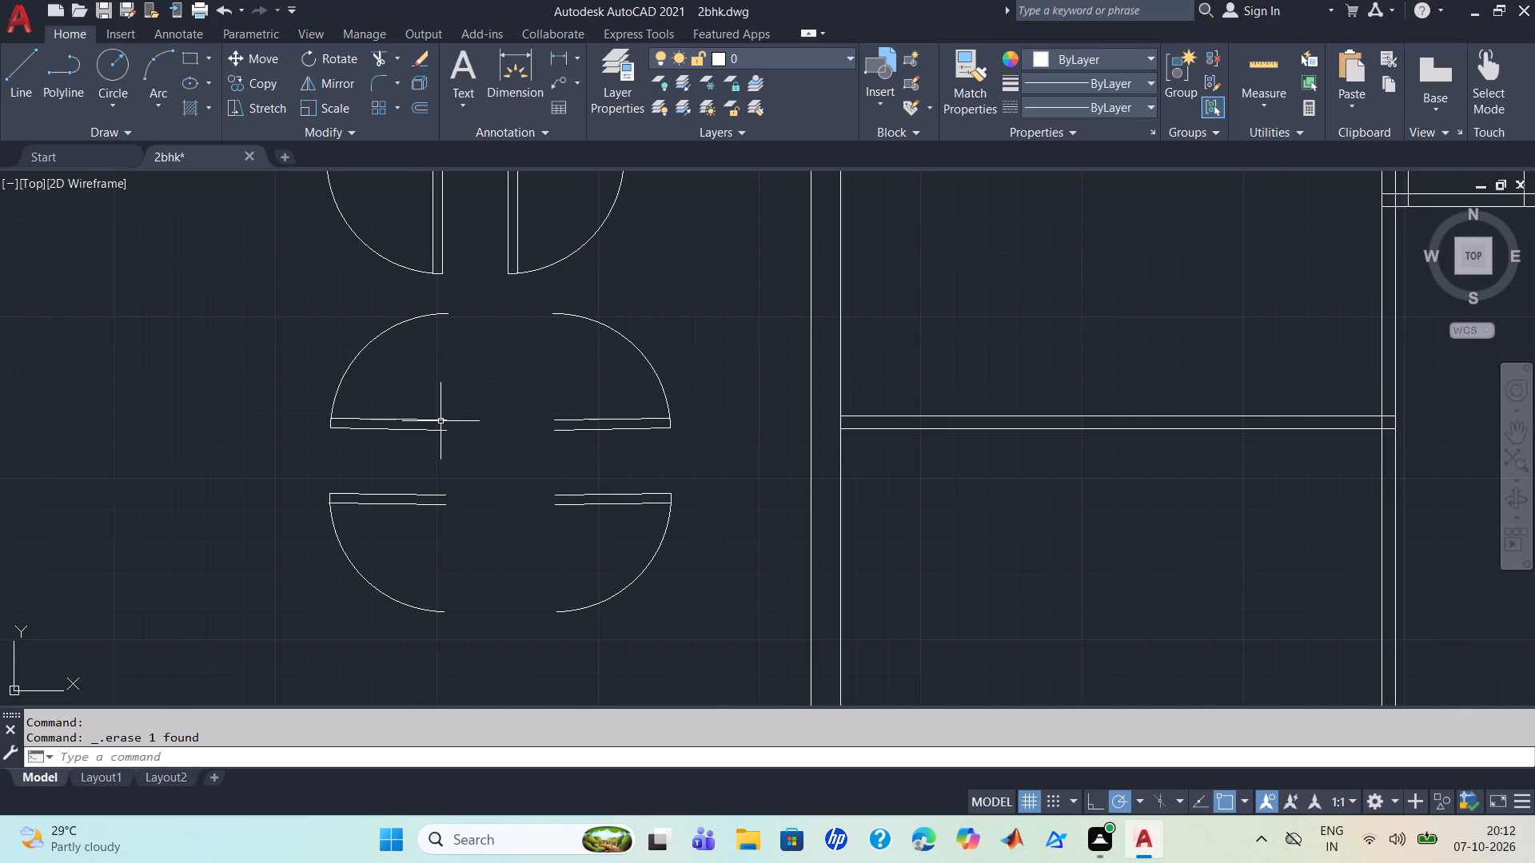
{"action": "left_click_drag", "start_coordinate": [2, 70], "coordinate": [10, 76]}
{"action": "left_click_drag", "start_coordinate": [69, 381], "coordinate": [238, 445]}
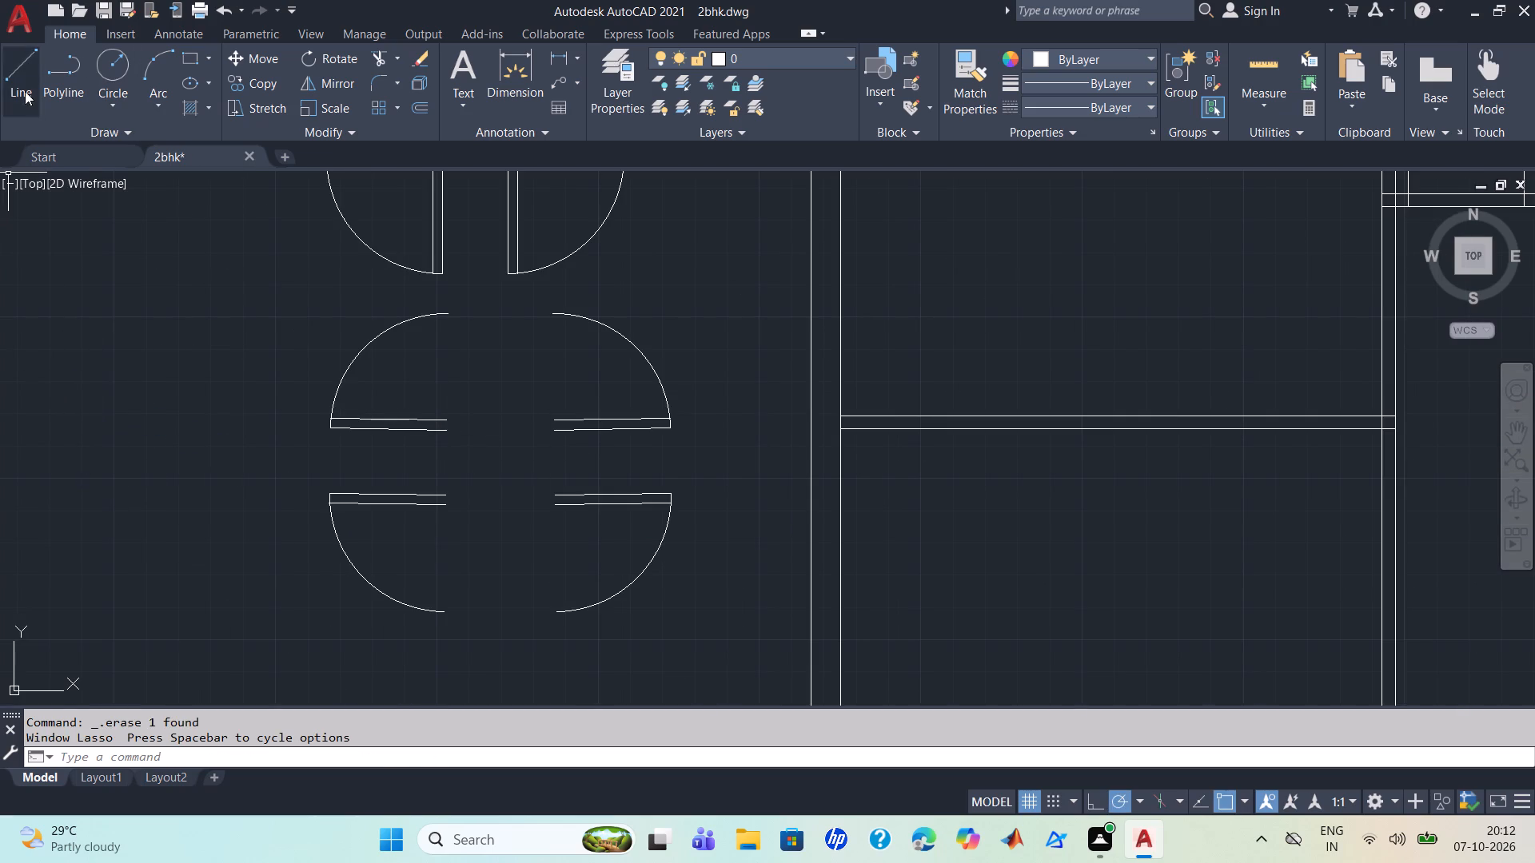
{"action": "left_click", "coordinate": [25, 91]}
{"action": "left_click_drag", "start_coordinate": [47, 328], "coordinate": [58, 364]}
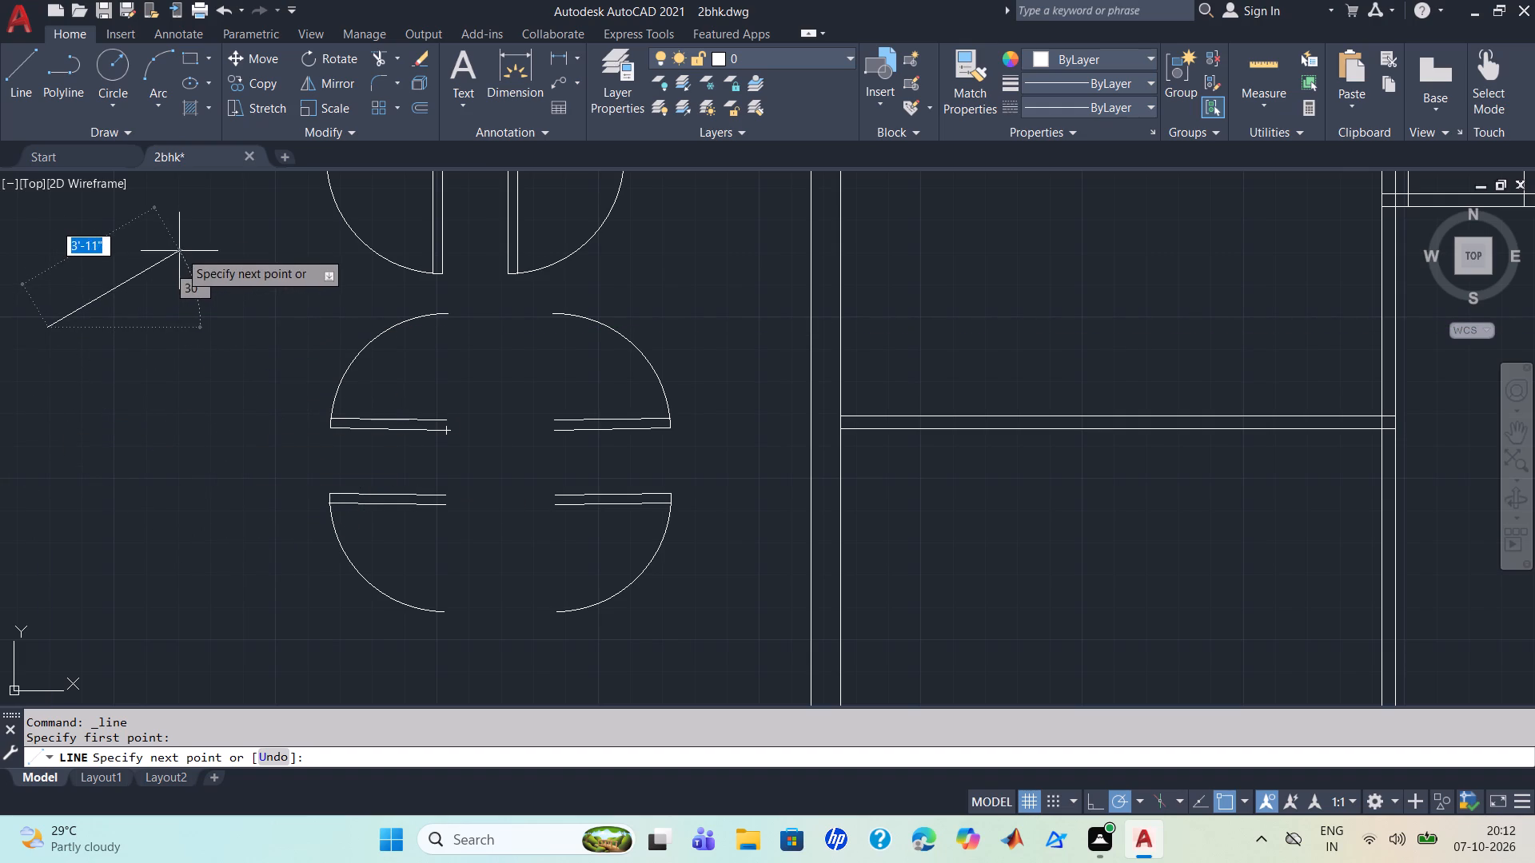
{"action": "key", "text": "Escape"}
Draw a line joining the two open leaf ends of the upper-west sideways door symbol.
{"action": "scroll", "coordinate": [449, 416], "scroll_direction": "up", "scroll_amount": 1}
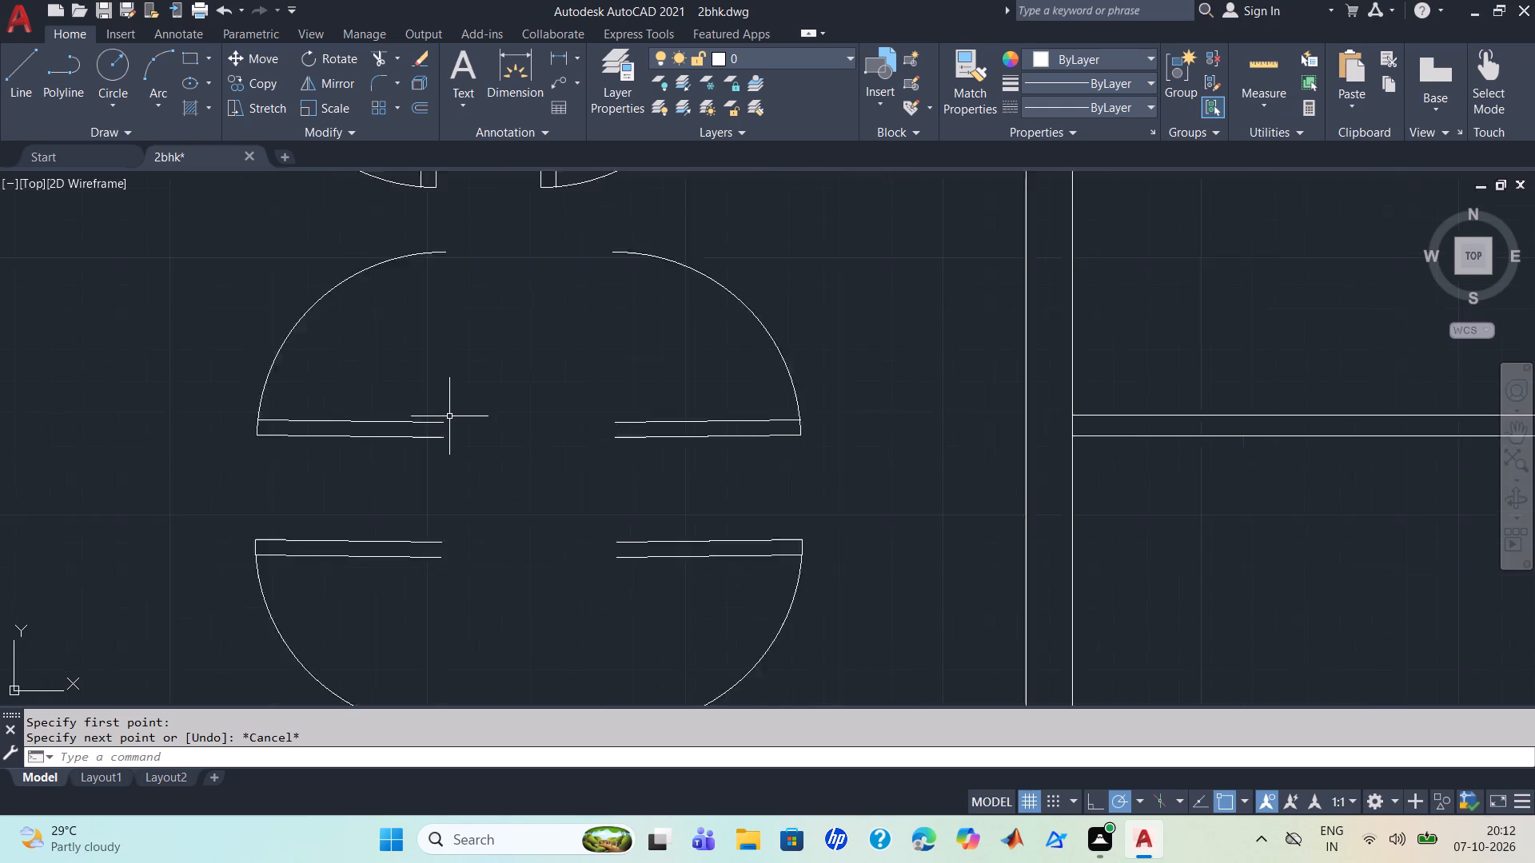
{"action": "scroll", "coordinate": [449, 416], "scroll_direction": "up", "scroll_amount": 1}
{"action": "left_click", "coordinate": [12, 86]}
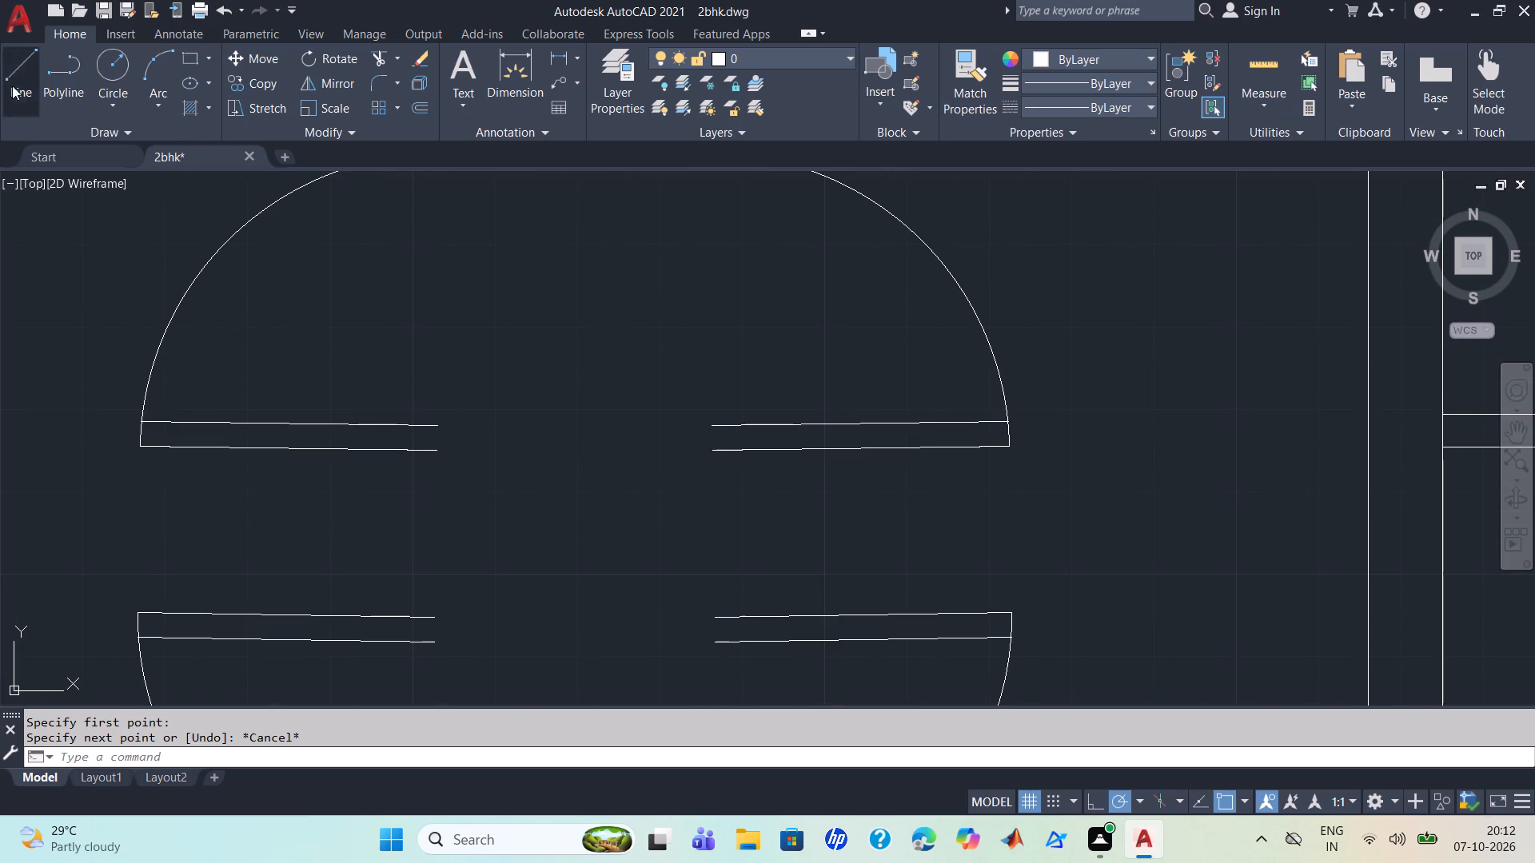
{"action": "scroll", "coordinate": [434, 462], "scroll_direction": "up", "scroll_amount": 4}
{"action": "scroll", "coordinate": [438, 406], "scroll_direction": "down", "scroll_amount": 1}
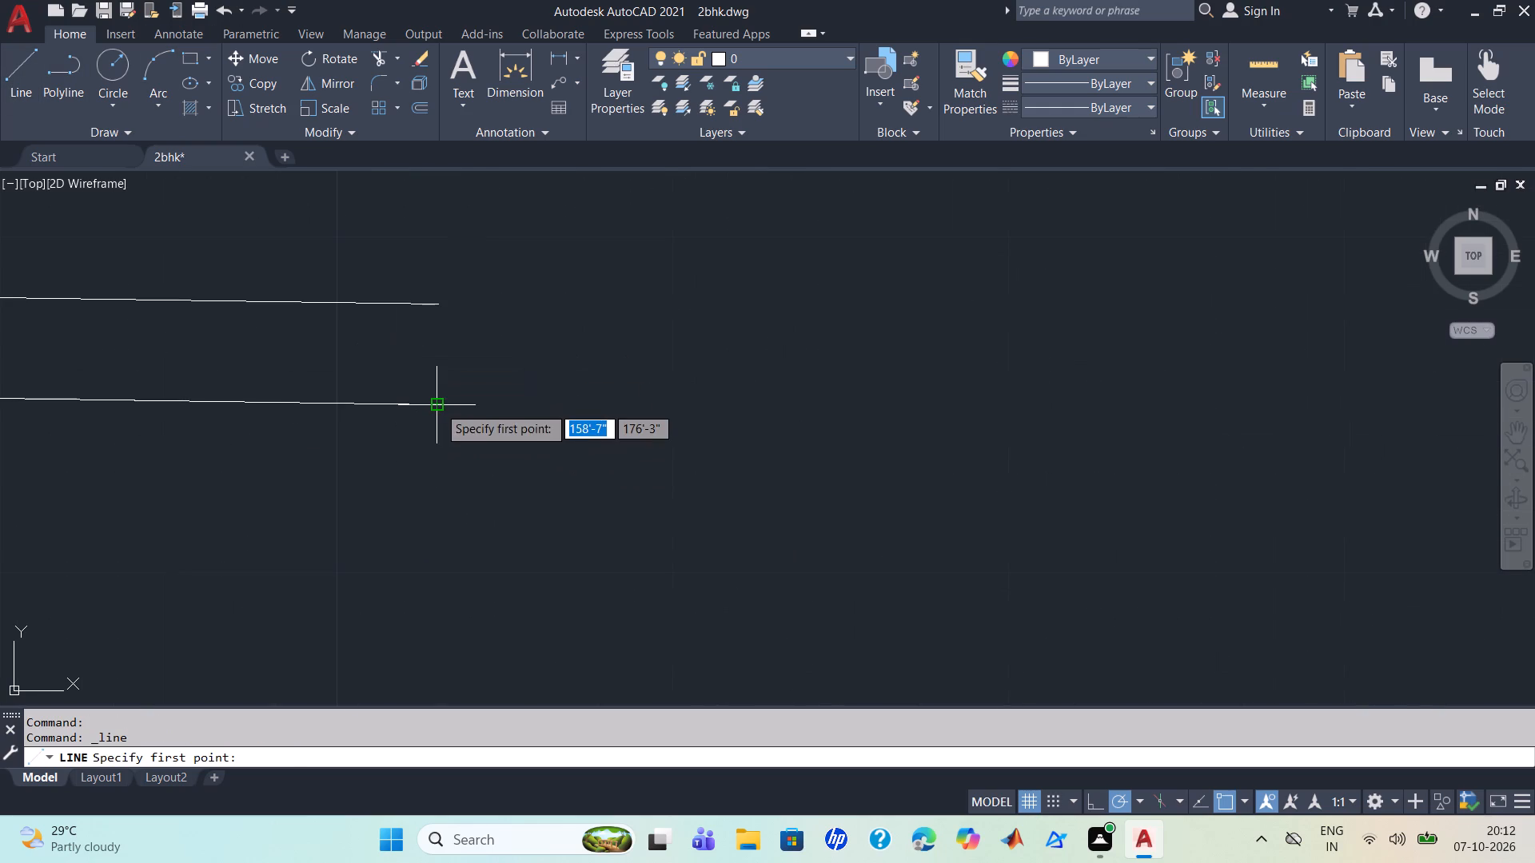
{"action": "double_click", "coordinate": [438, 406]}
{"action": "double_click", "coordinate": [432, 304]}
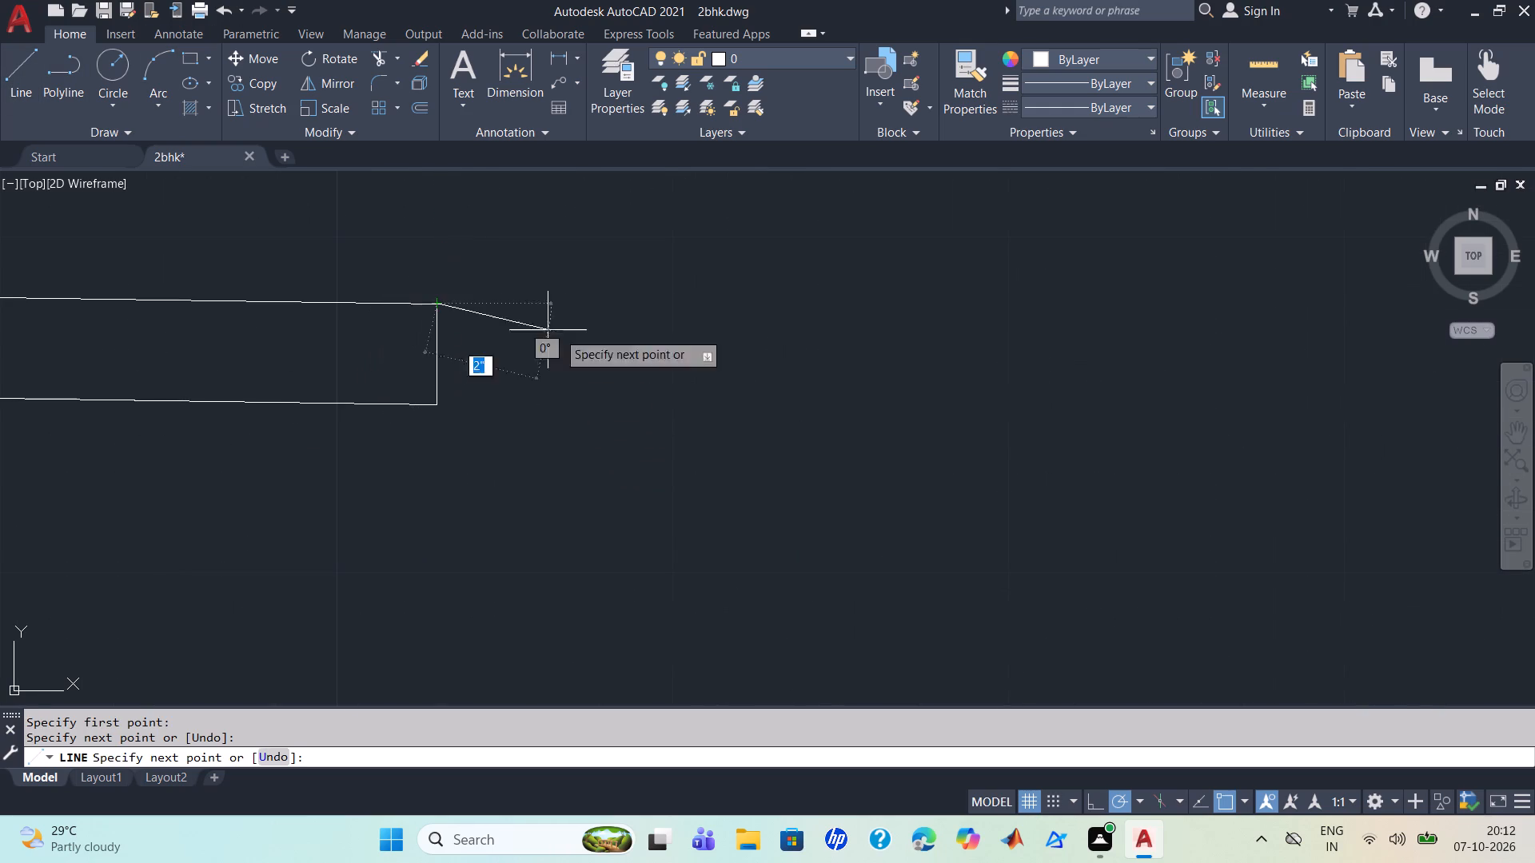
{"action": "key", "text": "Escape"}
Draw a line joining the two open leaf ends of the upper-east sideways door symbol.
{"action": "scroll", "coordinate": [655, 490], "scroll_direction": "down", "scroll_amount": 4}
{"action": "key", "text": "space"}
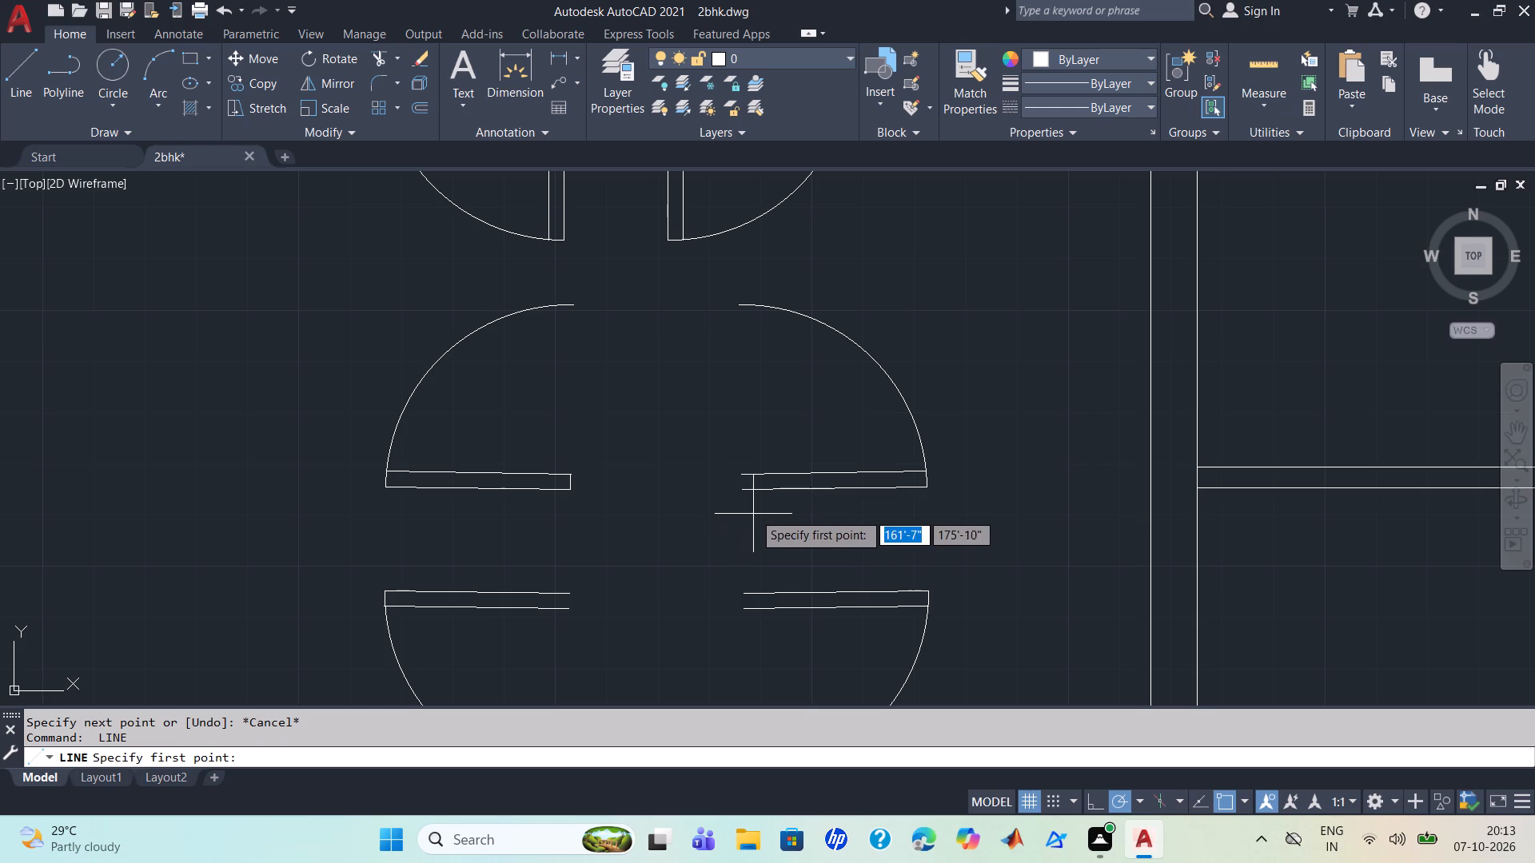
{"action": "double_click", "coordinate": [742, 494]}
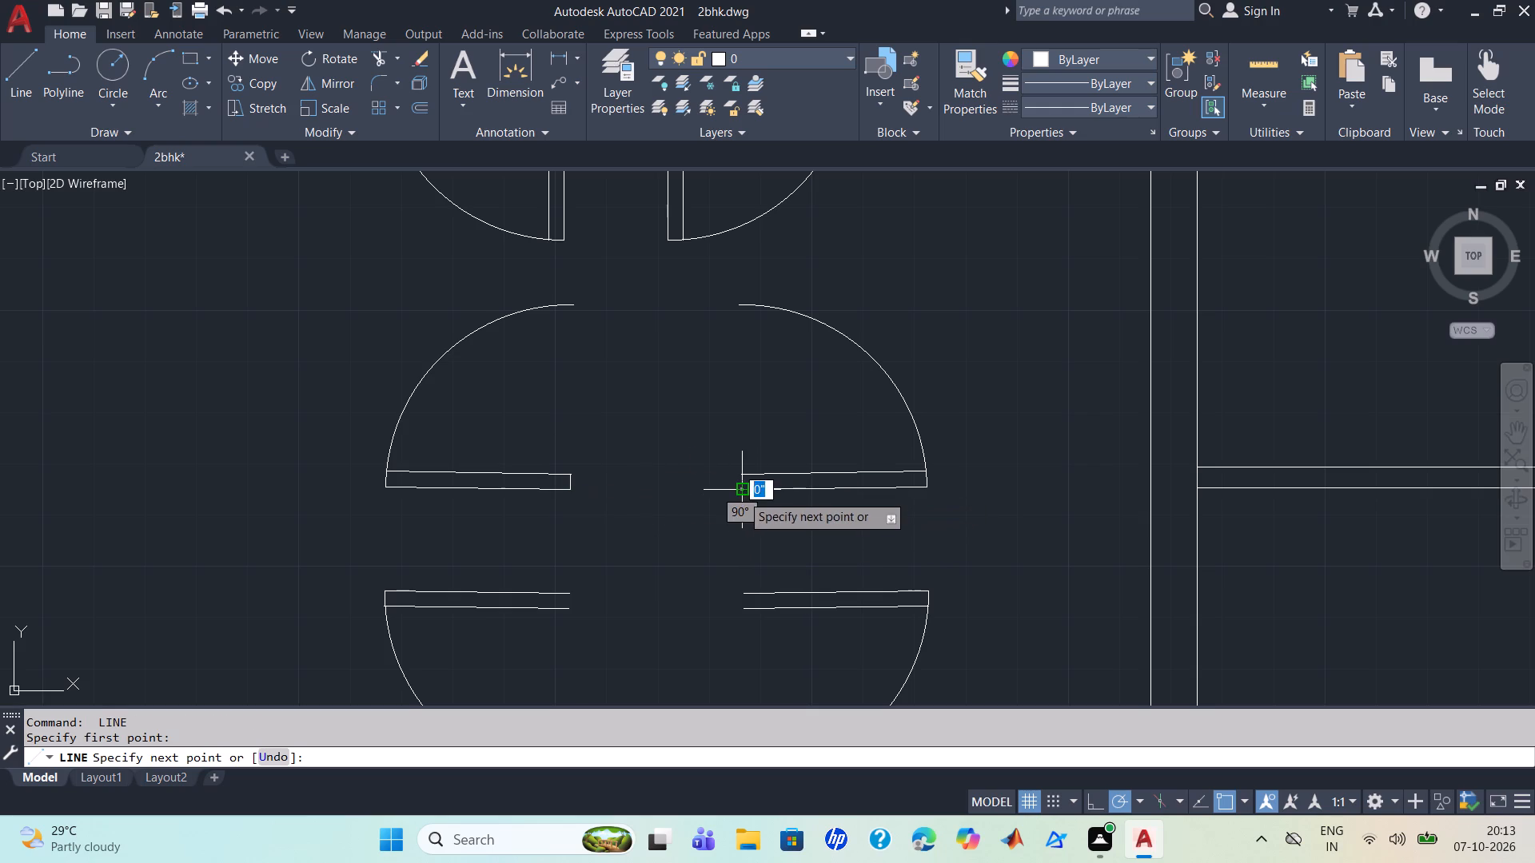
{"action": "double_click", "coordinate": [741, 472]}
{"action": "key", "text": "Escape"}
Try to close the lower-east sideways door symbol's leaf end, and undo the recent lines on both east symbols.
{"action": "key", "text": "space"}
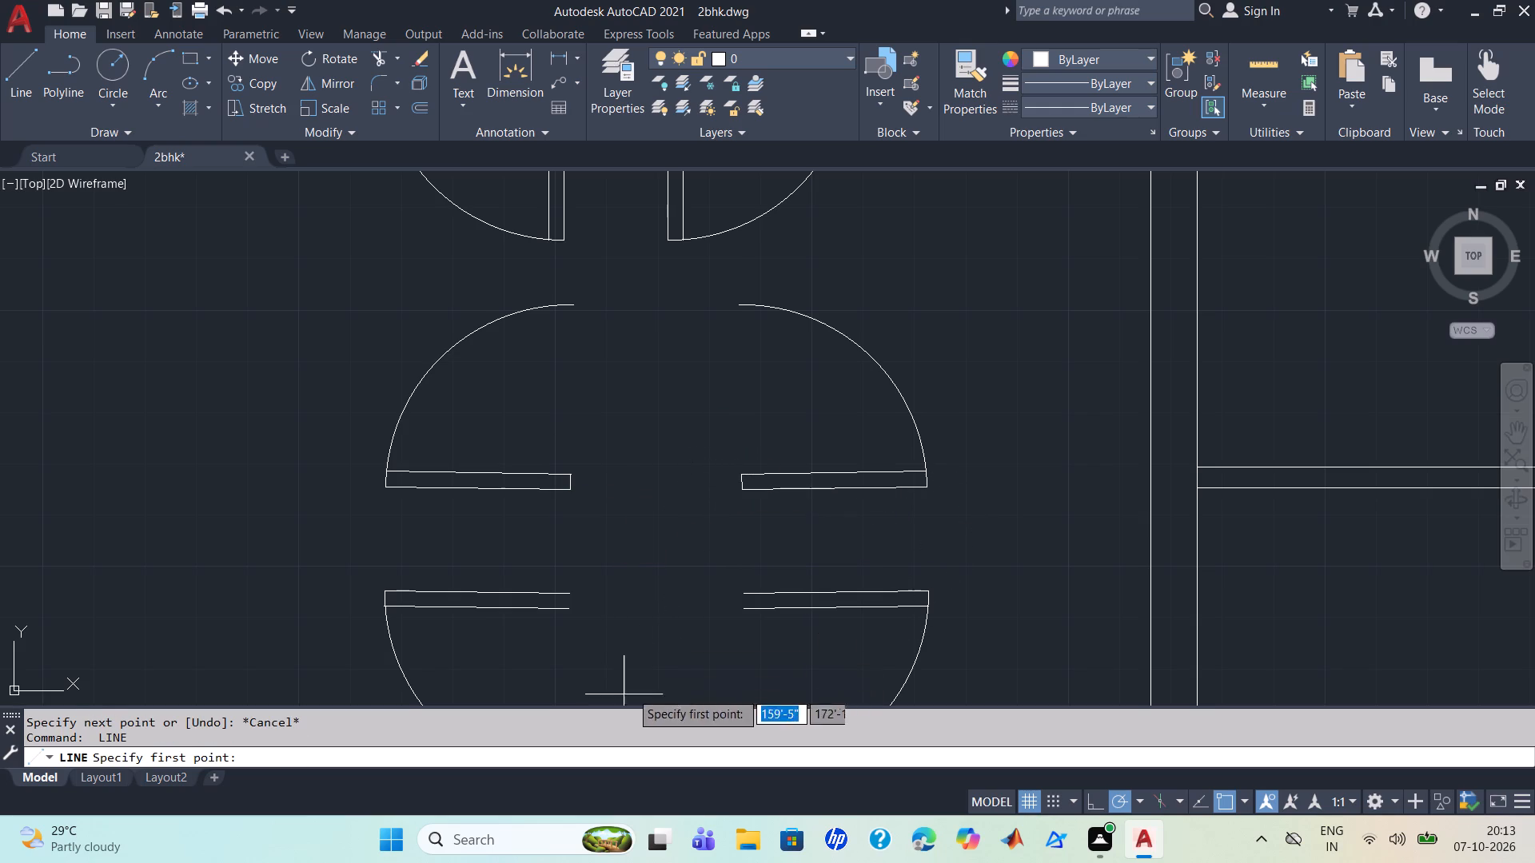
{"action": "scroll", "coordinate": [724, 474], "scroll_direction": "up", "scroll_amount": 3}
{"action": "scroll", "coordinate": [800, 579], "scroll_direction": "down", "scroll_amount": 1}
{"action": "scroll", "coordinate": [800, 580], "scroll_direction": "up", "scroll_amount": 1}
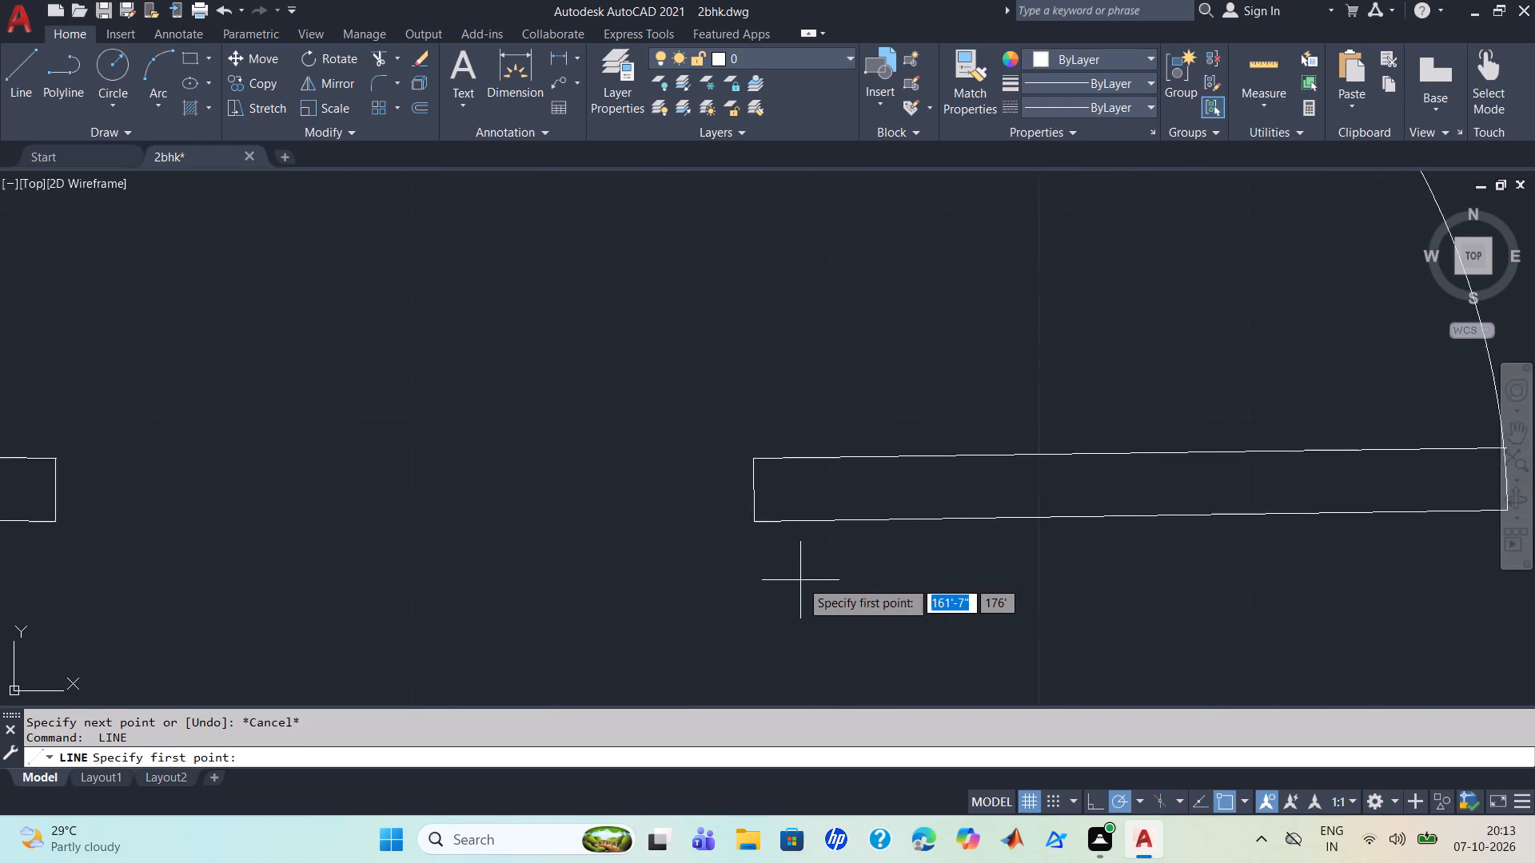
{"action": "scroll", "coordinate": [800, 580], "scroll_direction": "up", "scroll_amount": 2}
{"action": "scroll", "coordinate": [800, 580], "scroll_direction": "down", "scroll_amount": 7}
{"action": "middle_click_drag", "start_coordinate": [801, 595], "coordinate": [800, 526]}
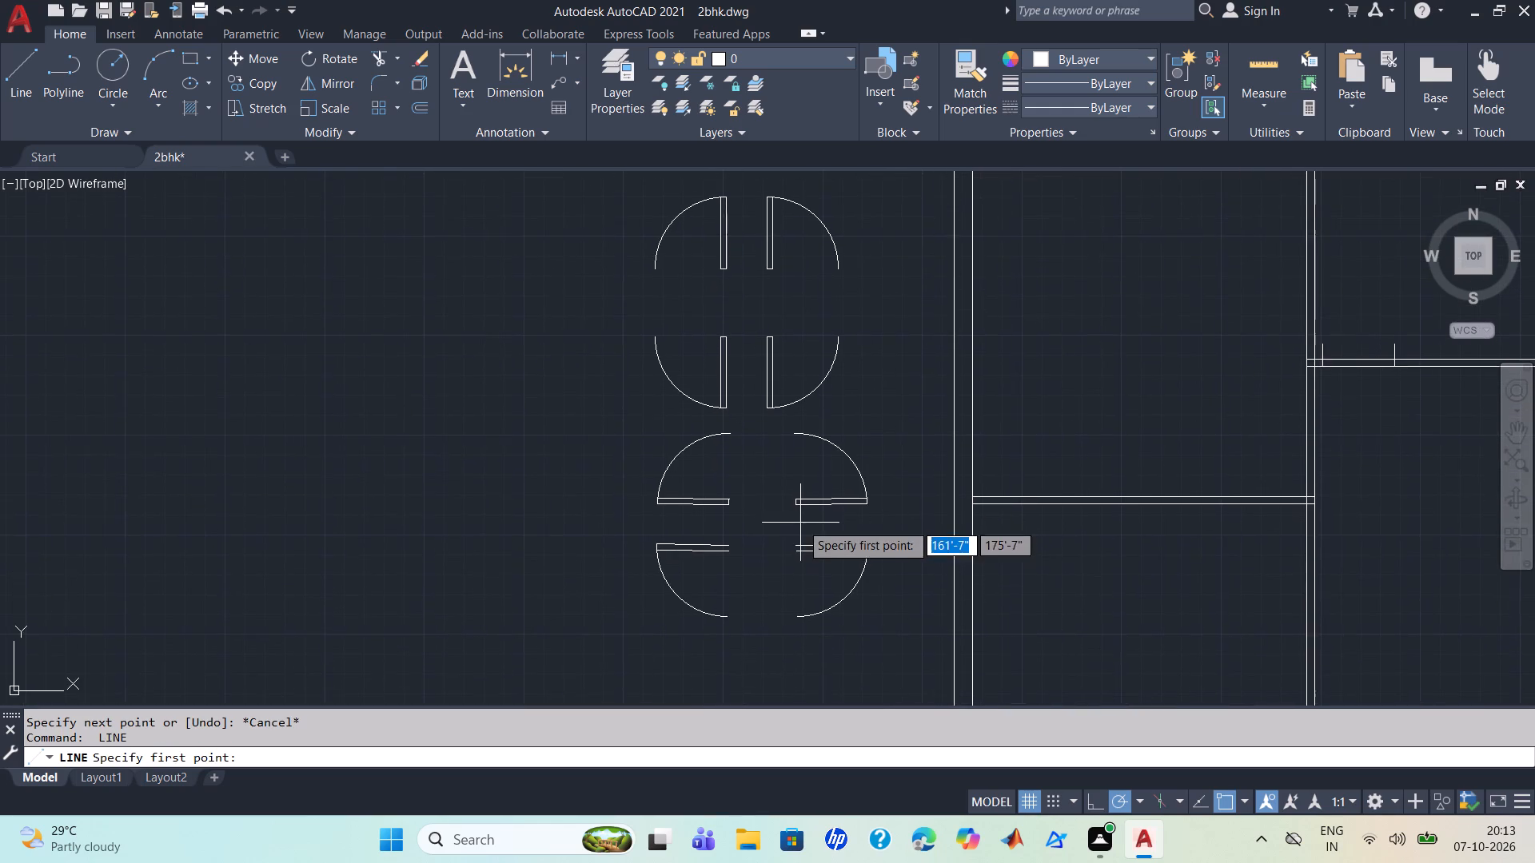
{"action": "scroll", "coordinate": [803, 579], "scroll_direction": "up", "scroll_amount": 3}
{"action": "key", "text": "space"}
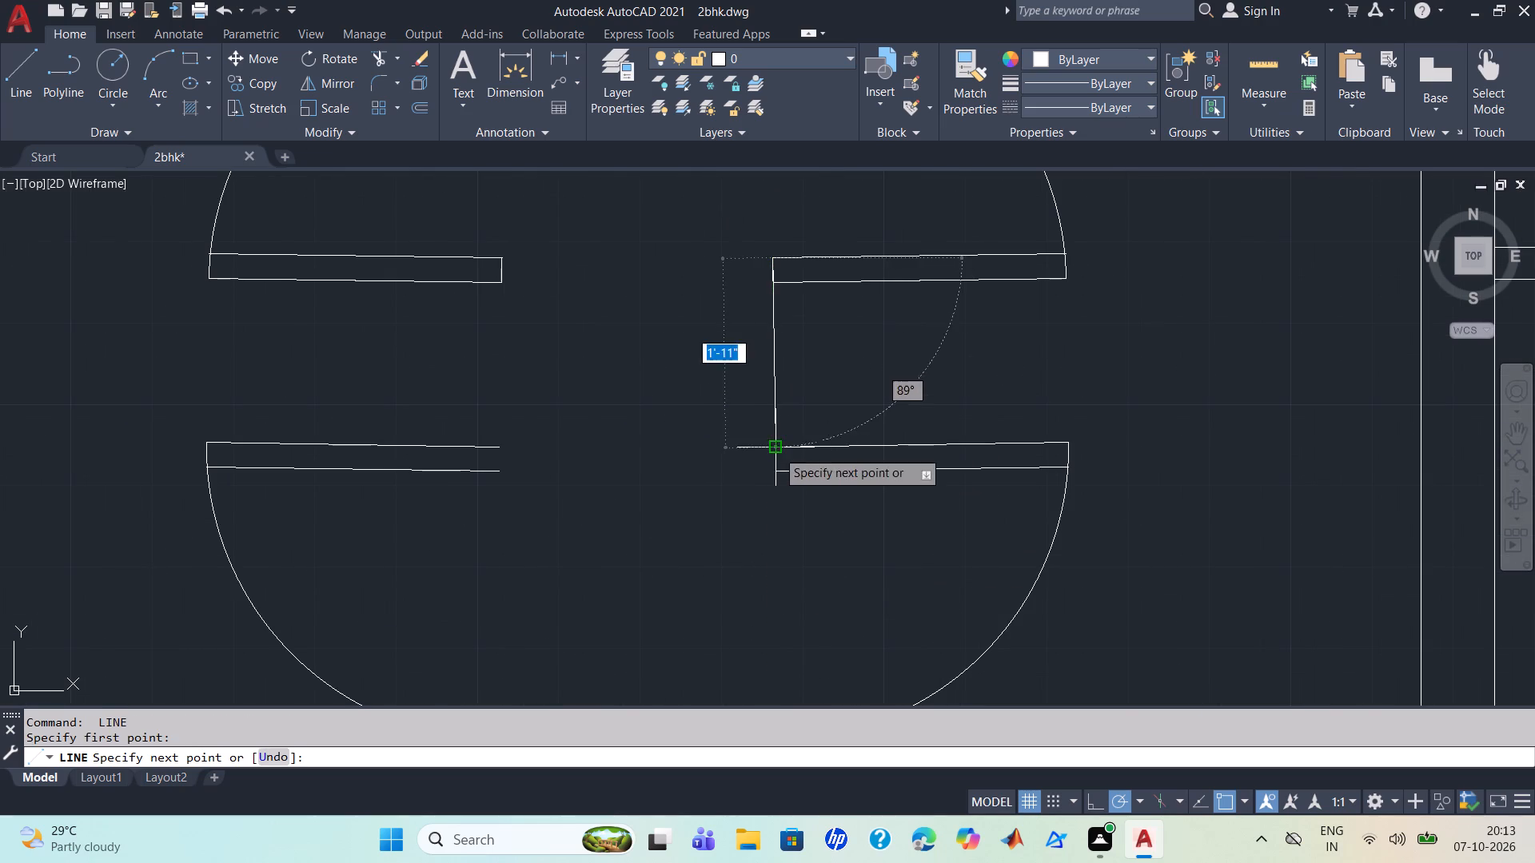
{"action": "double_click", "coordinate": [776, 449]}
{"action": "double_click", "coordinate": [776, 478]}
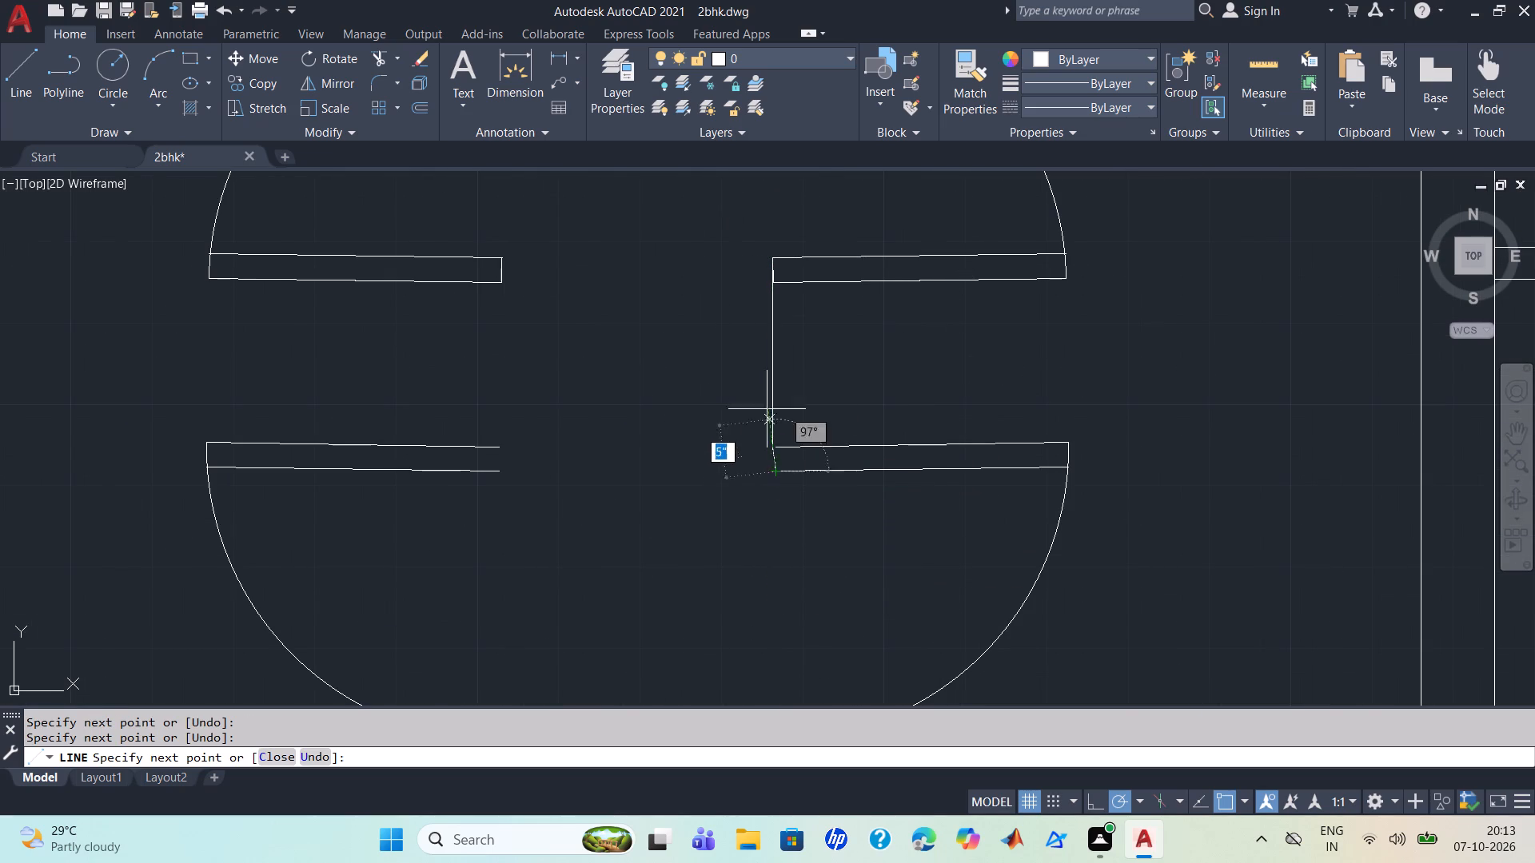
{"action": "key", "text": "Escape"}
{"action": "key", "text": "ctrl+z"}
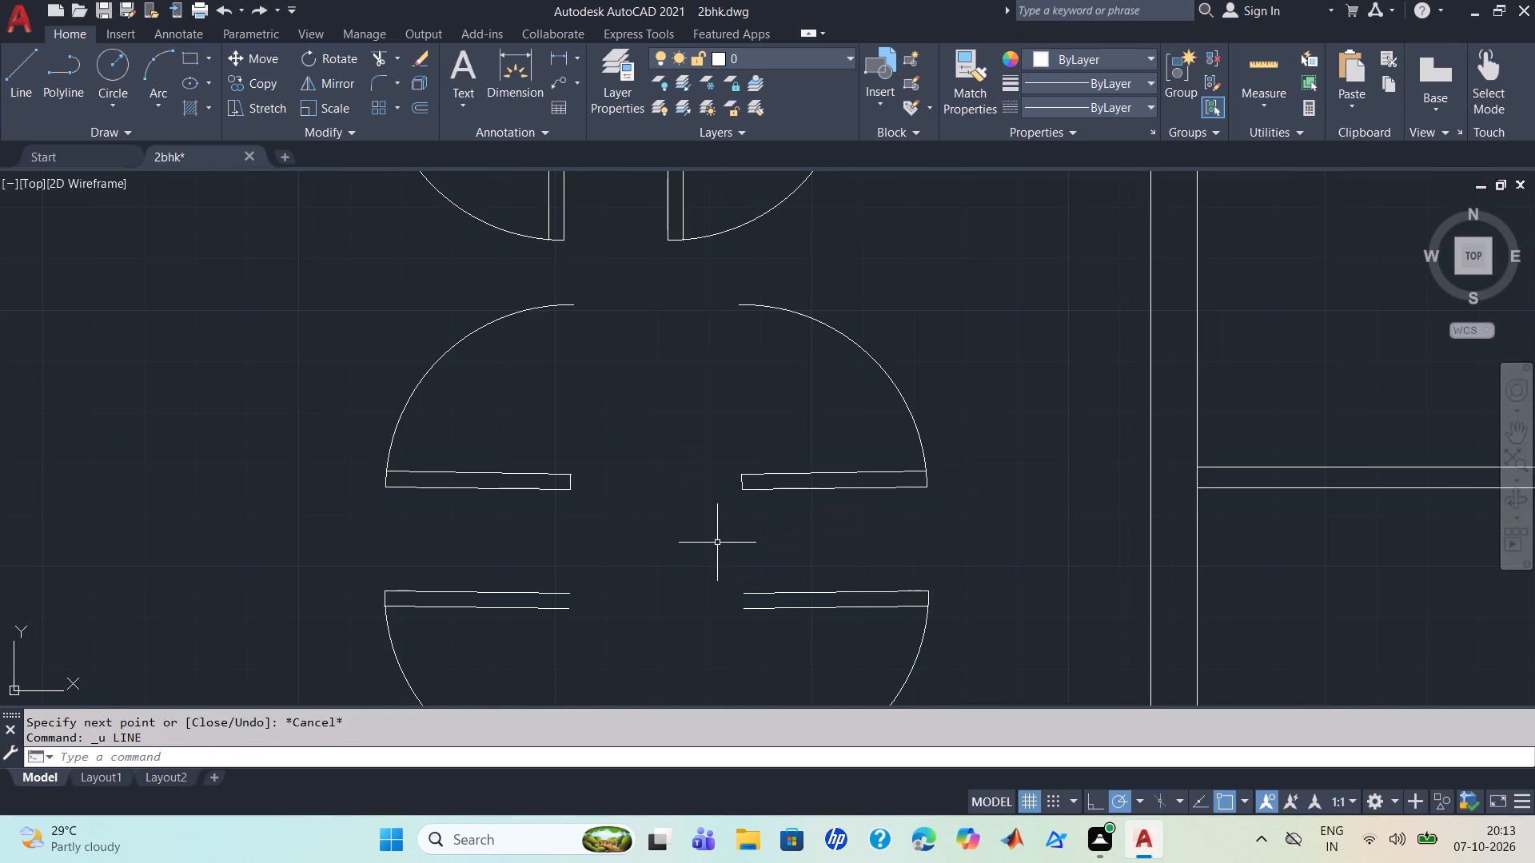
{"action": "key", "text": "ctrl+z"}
Draw a closing line across the open leaf end of the upper-east sideways door symbol.
{"action": "left_click", "coordinate": [30, 70]}
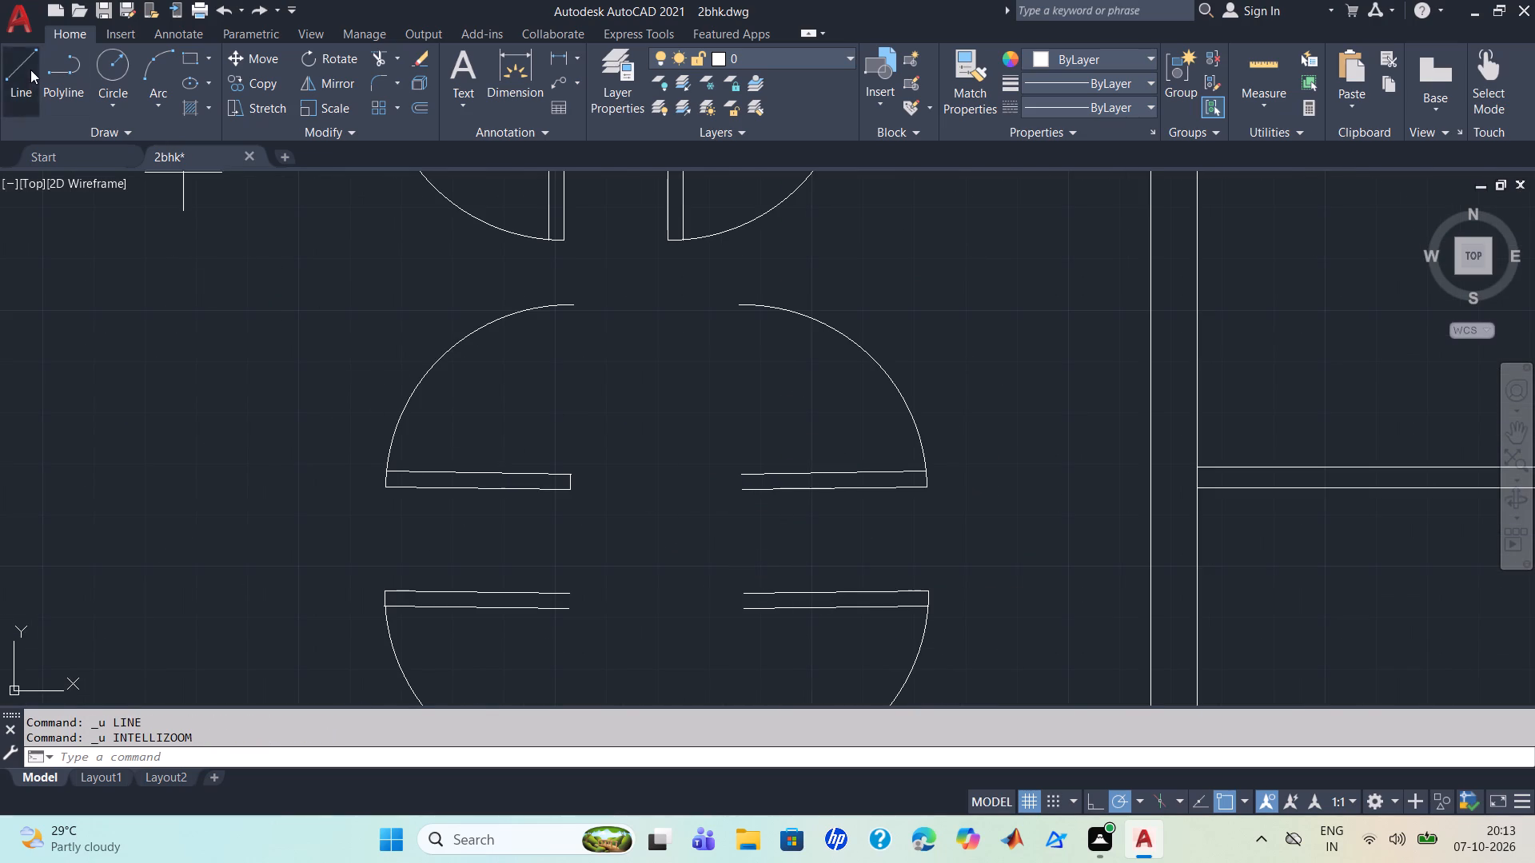
{"action": "scroll", "coordinate": [925, 513], "scroll_direction": "up", "scroll_amount": 4}
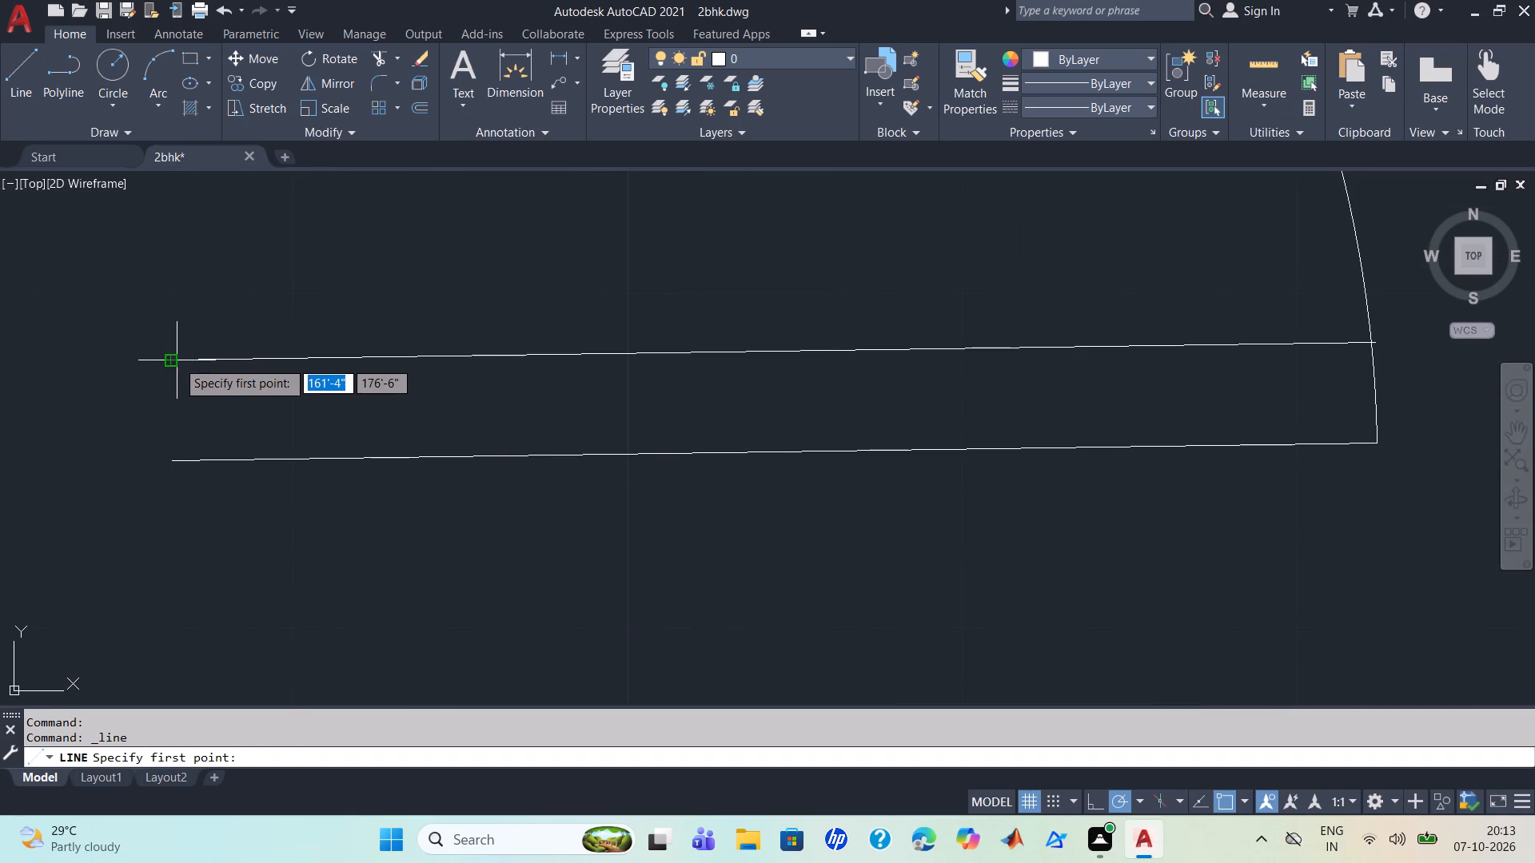
{"action": "left_click", "coordinate": [177, 360]}
{"action": "left_click", "coordinate": [177, 458]}
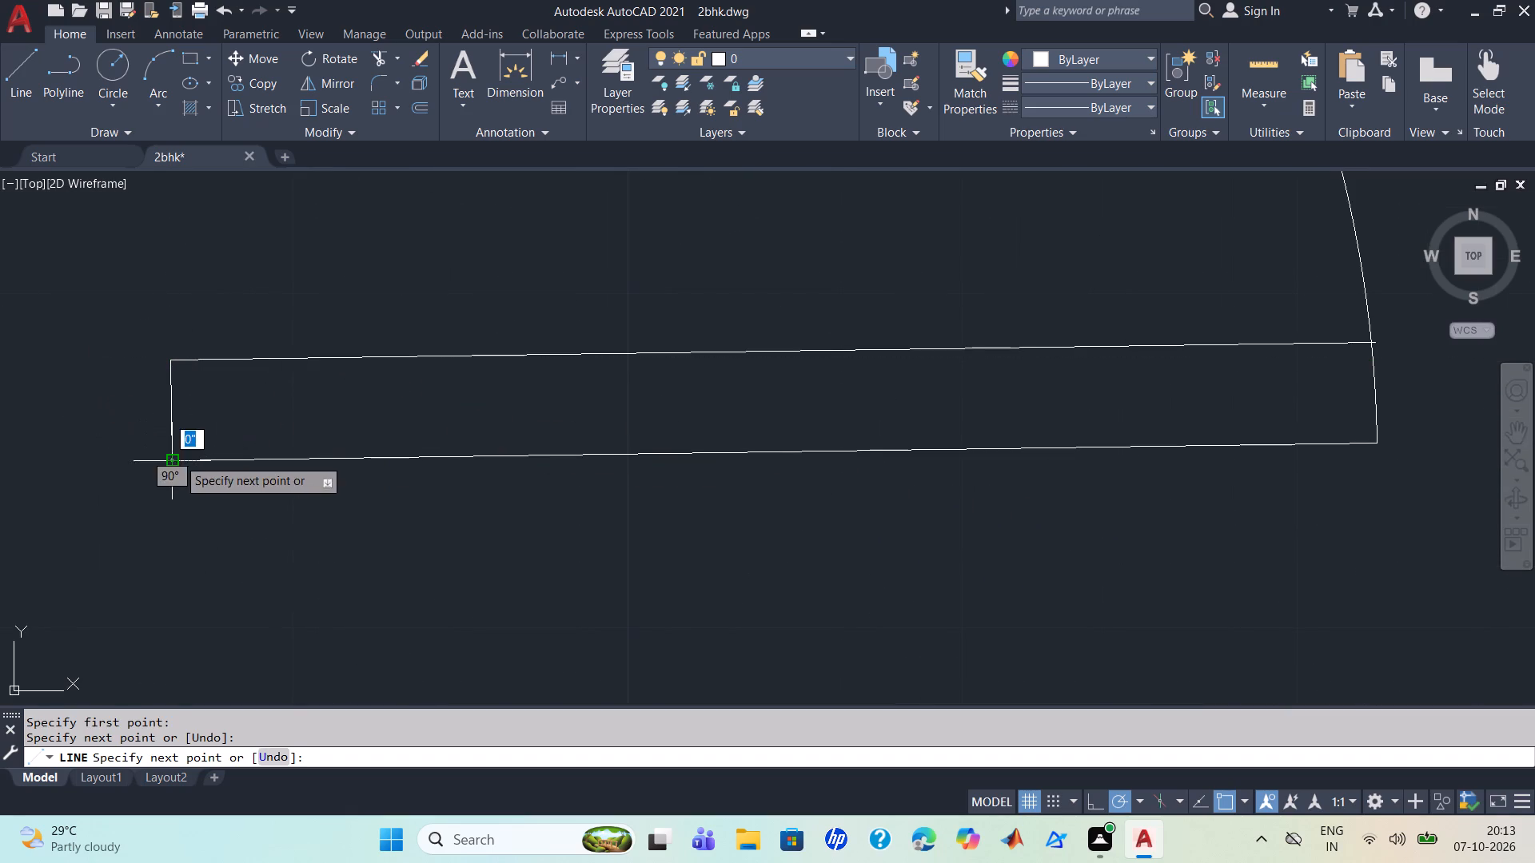
{"action": "key", "text": "Escape"}
Draw a closing line across the open leaf end of the lower-east sideways door symbol.
{"action": "key", "text": "space"}
{"action": "middle_click_drag", "start_coordinate": [251, 531], "coordinate": [274, 529]}
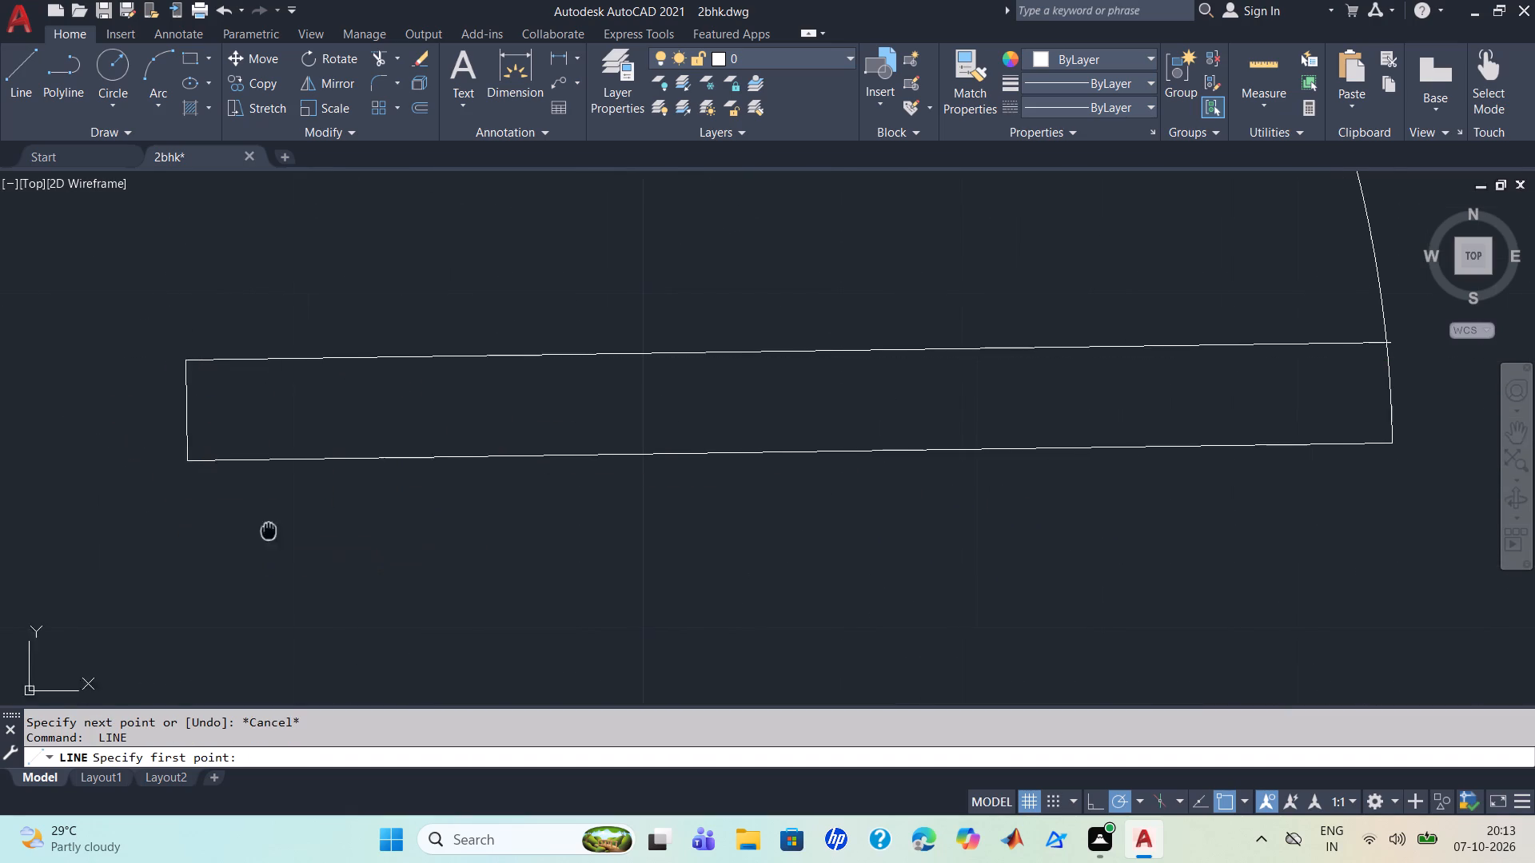
{"action": "middle_click_drag", "start_coordinate": [274, 529], "coordinate": [764, 436]}
{"action": "scroll", "coordinate": [764, 536], "scroll_direction": "down", "scroll_amount": 4}
{"action": "middle_click_drag", "start_coordinate": [765, 583], "coordinate": [750, 463]}
{"action": "scroll", "coordinate": [748, 541], "scroll_direction": "up", "scroll_amount": 2}
{"action": "left_click", "coordinate": [729, 508]}
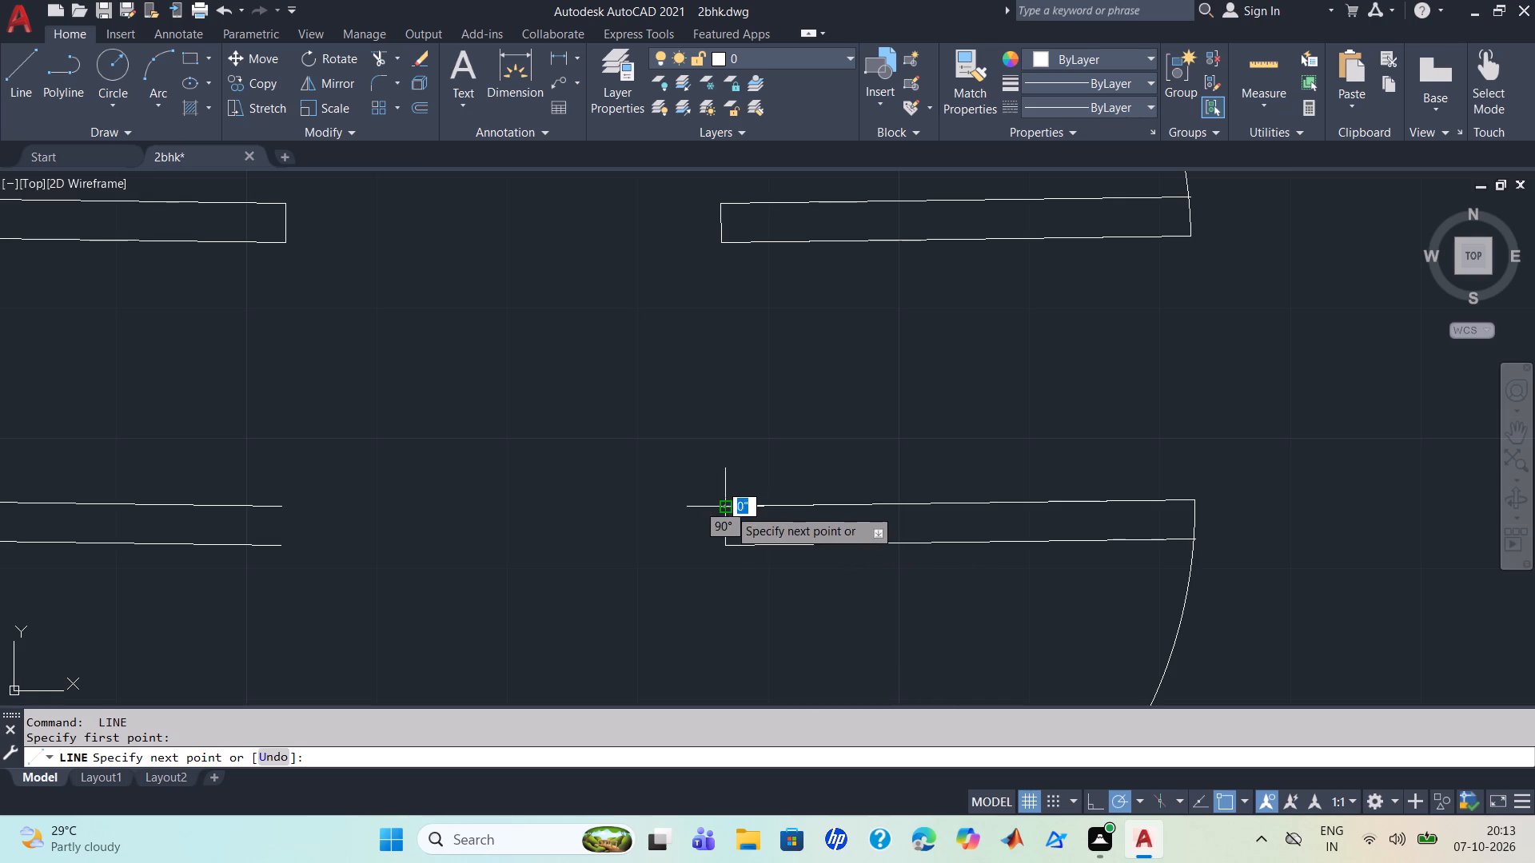
{"action": "left_click", "coordinate": [726, 543]}
{"action": "key", "text": "Escape"}
Draw a closing line across the open leaf end of the lower-west sideways door symbol.
{"action": "scroll", "coordinate": [728, 610], "scroll_direction": "up", "scroll_amount": 1}
{"action": "middle_click_drag", "start_coordinate": [728, 610], "coordinate": [773, 499]}
{"action": "scroll", "coordinate": [728, 610], "scroll_direction": "down", "scroll_amount": 1}
{"action": "key", "text": "space"}
{"action": "left_click", "coordinate": [323, 398]}
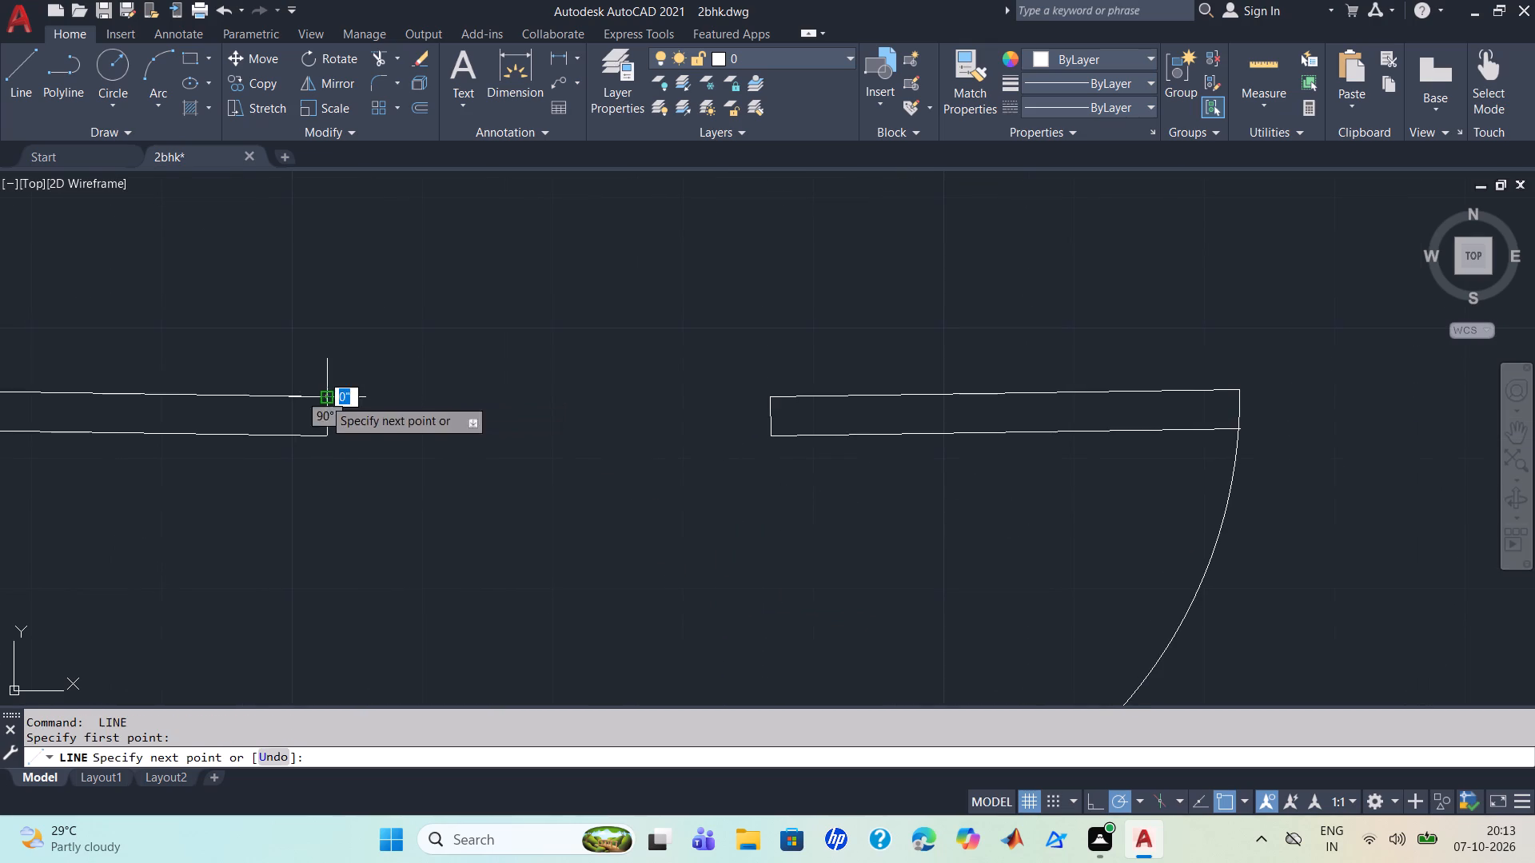
{"action": "left_click", "coordinate": [329, 443]}
{"action": "key", "text": "Escape"}
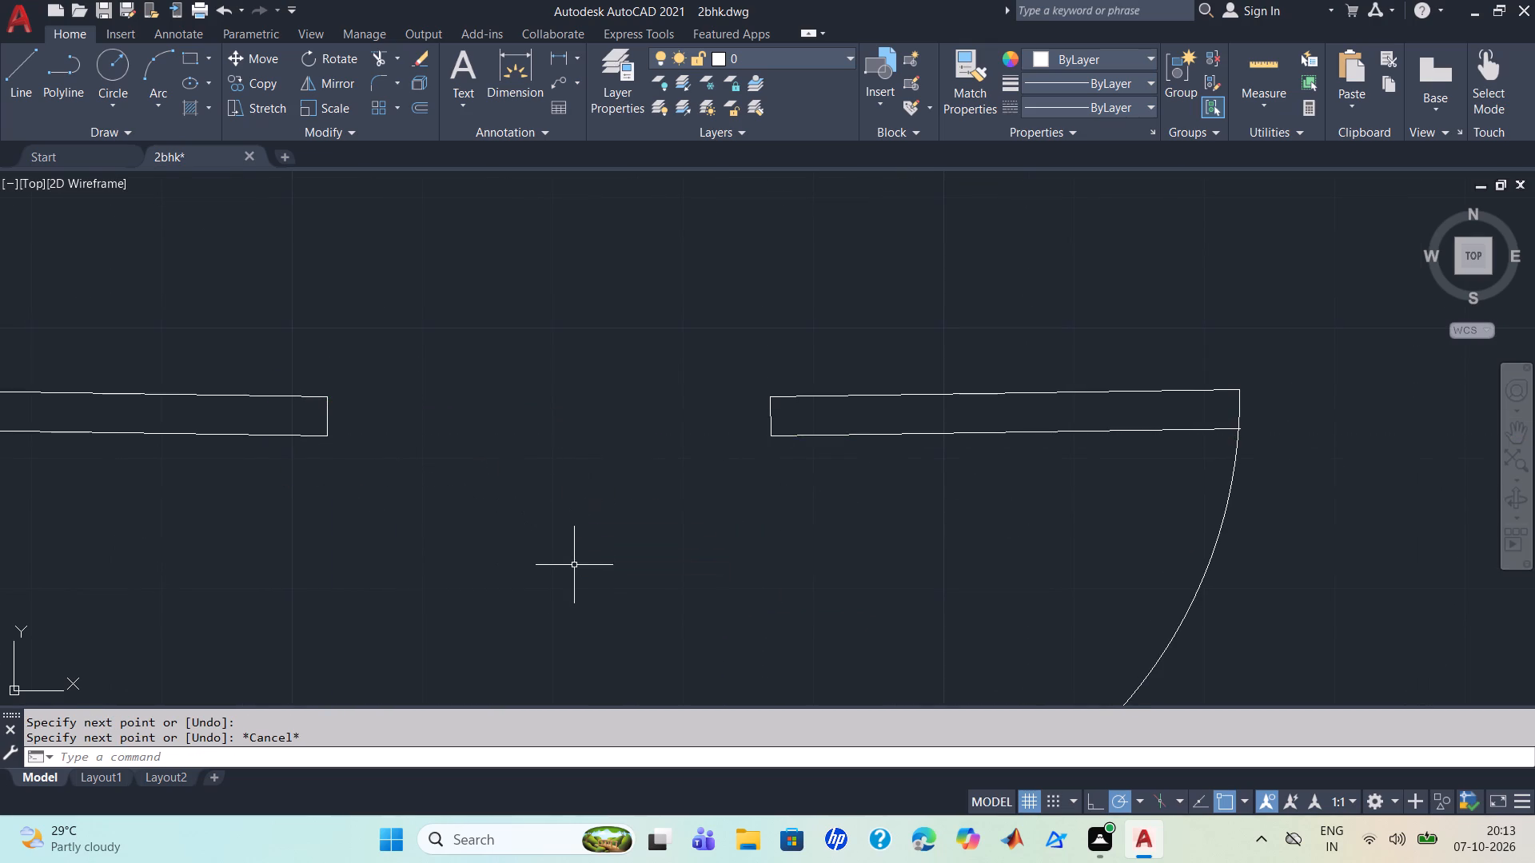
Examine the door symbols outside the west wall and the wall junctions and openings of the adjoining plan.
{"action": "scroll", "coordinate": [574, 566], "scroll_direction": "down", "scroll_amount": 2}
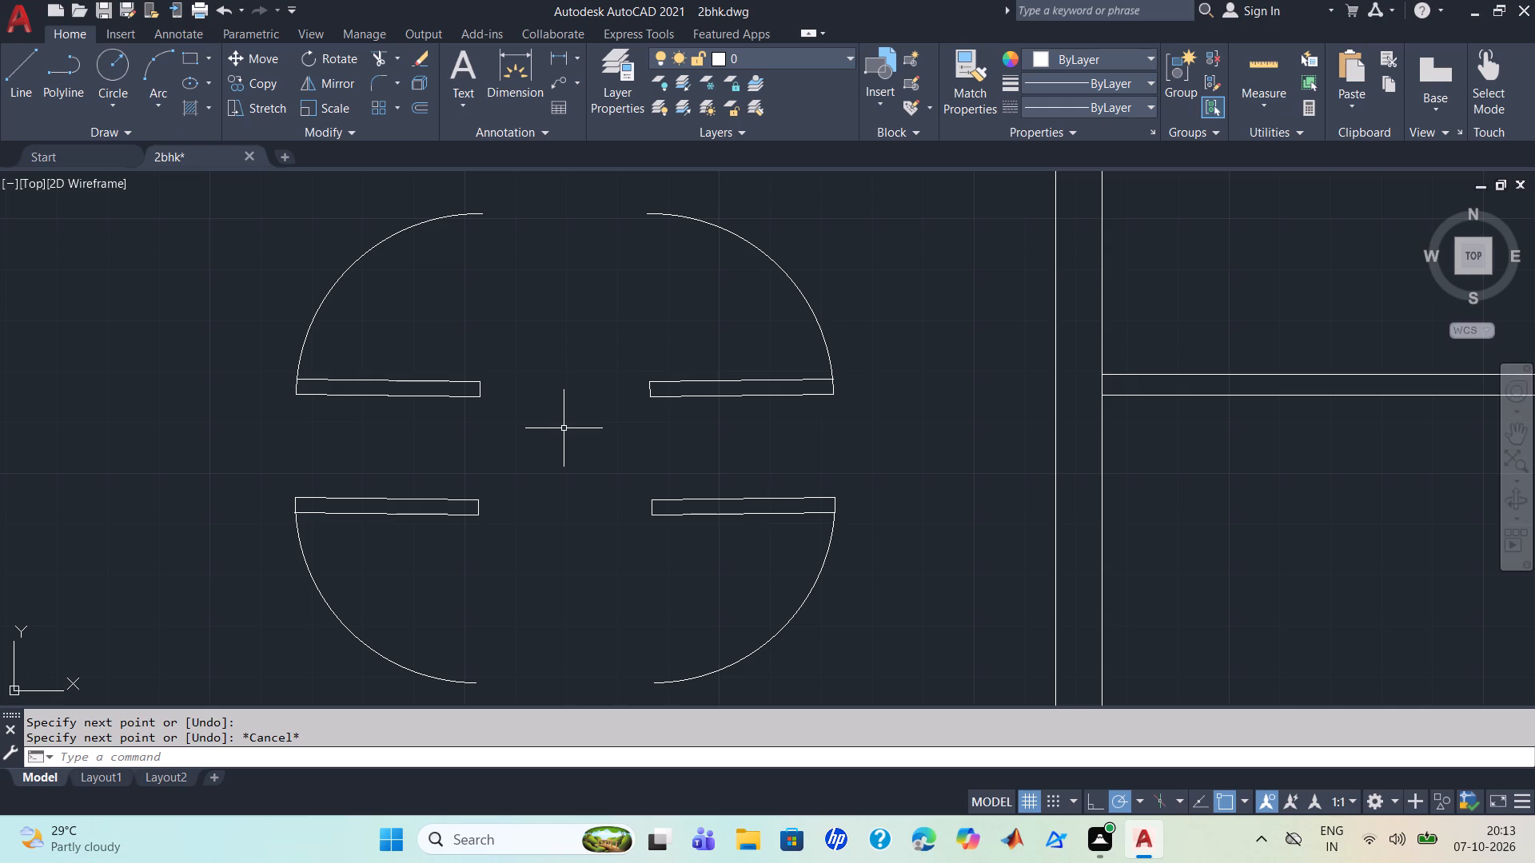
{"action": "scroll", "coordinate": [767, 404], "scroll_direction": "down", "scroll_amount": 2}
{"action": "middle_click_drag", "start_coordinate": [804, 422], "coordinate": [738, 505]}
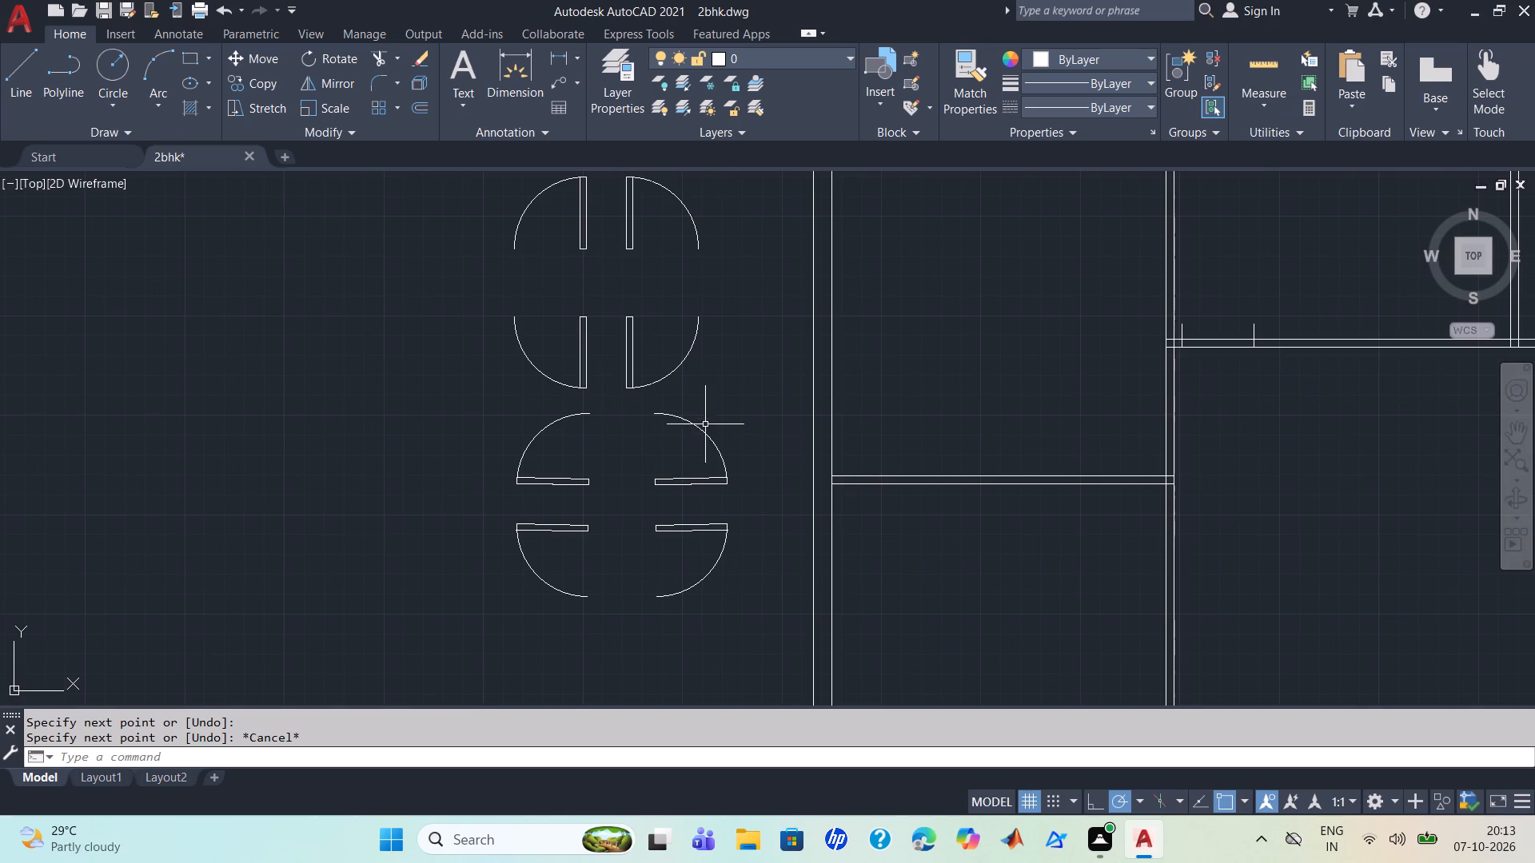
{"action": "scroll", "coordinate": [1342, 442], "scroll_direction": "up", "scroll_amount": 1}
{"action": "scroll", "coordinate": [1342, 442], "scroll_direction": "down", "scroll_amount": 3}
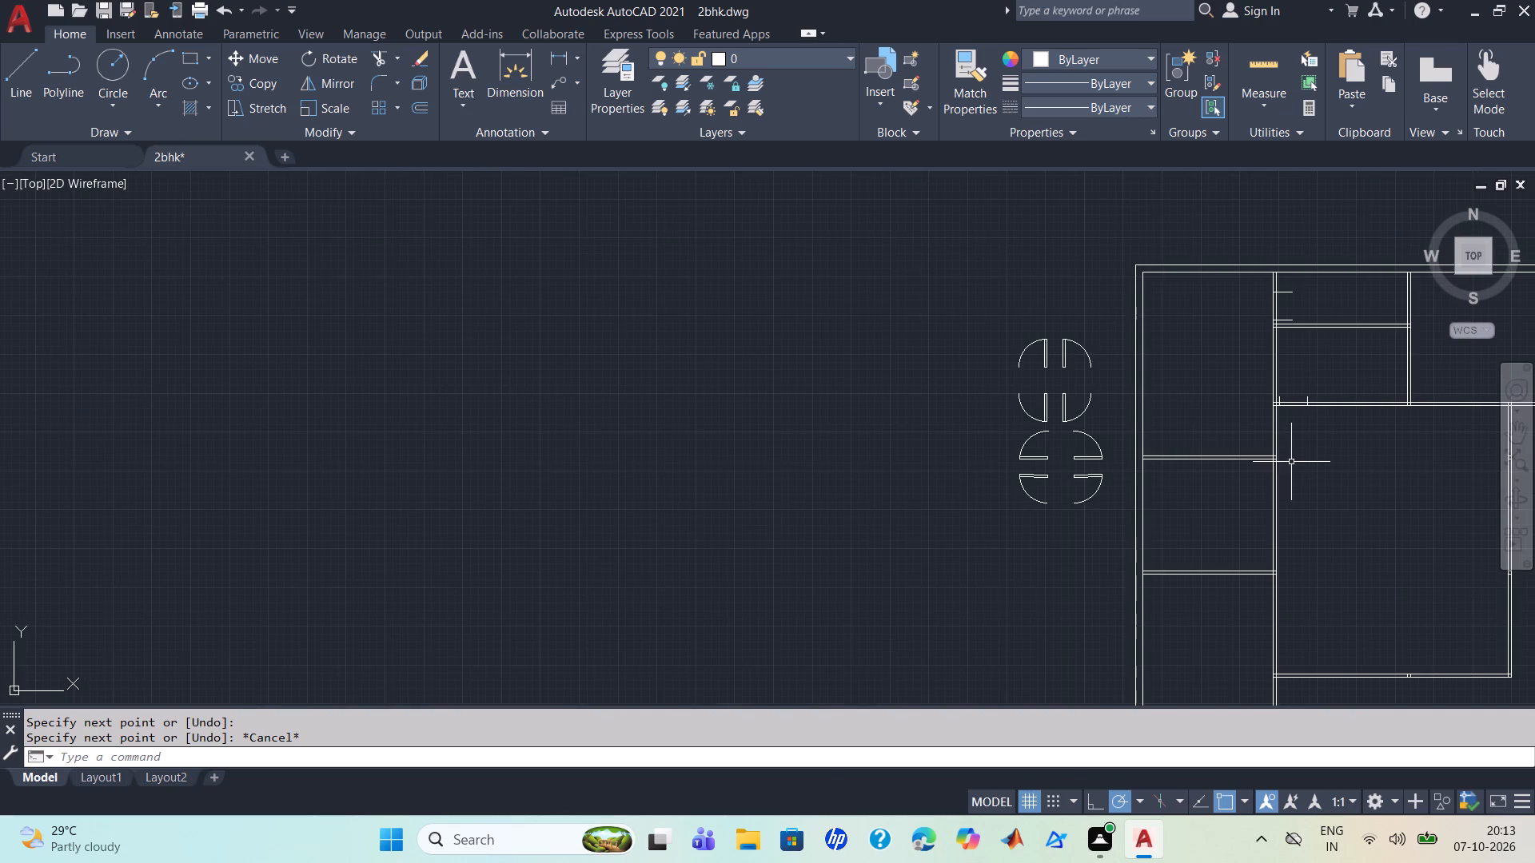
{"action": "scroll", "coordinate": [1314, 472], "scroll_direction": "up", "scroll_amount": 3}
{"action": "scroll", "coordinate": [1313, 472], "scroll_direction": "down", "scroll_amount": 4}
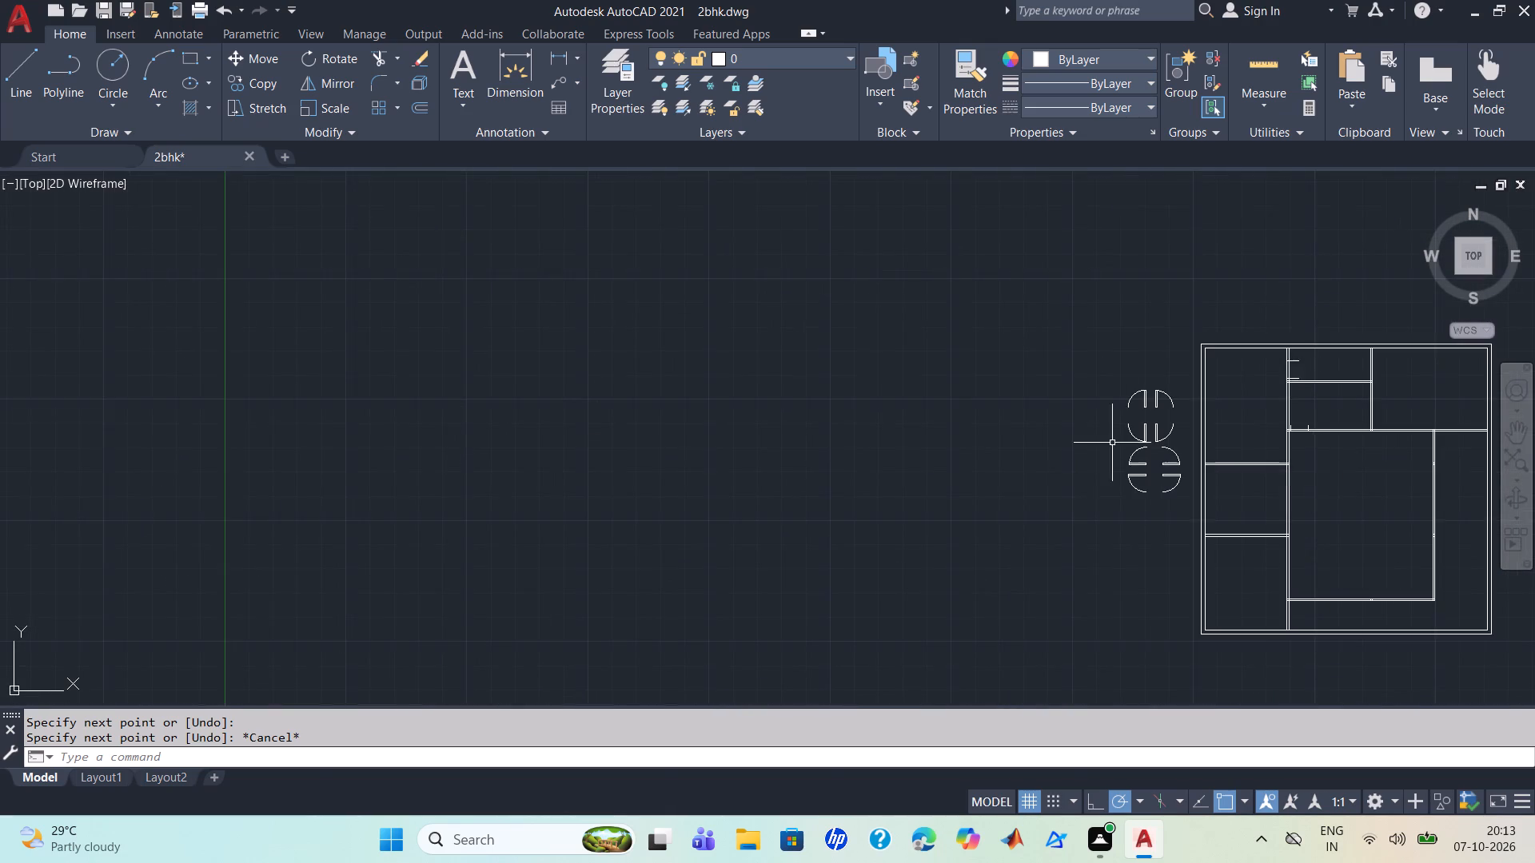
{"action": "scroll", "coordinate": [1134, 413], "scroll_direction": "up", "scroll_amount": 3}
{"action": "middle_click_drag", "start_coordinate": [1151, 427], "coordinate": [904, 410]}
{"action": "scroll", "coordinate": [1192, 606], "scroll_direction": "down", "scroll_amount": 1}
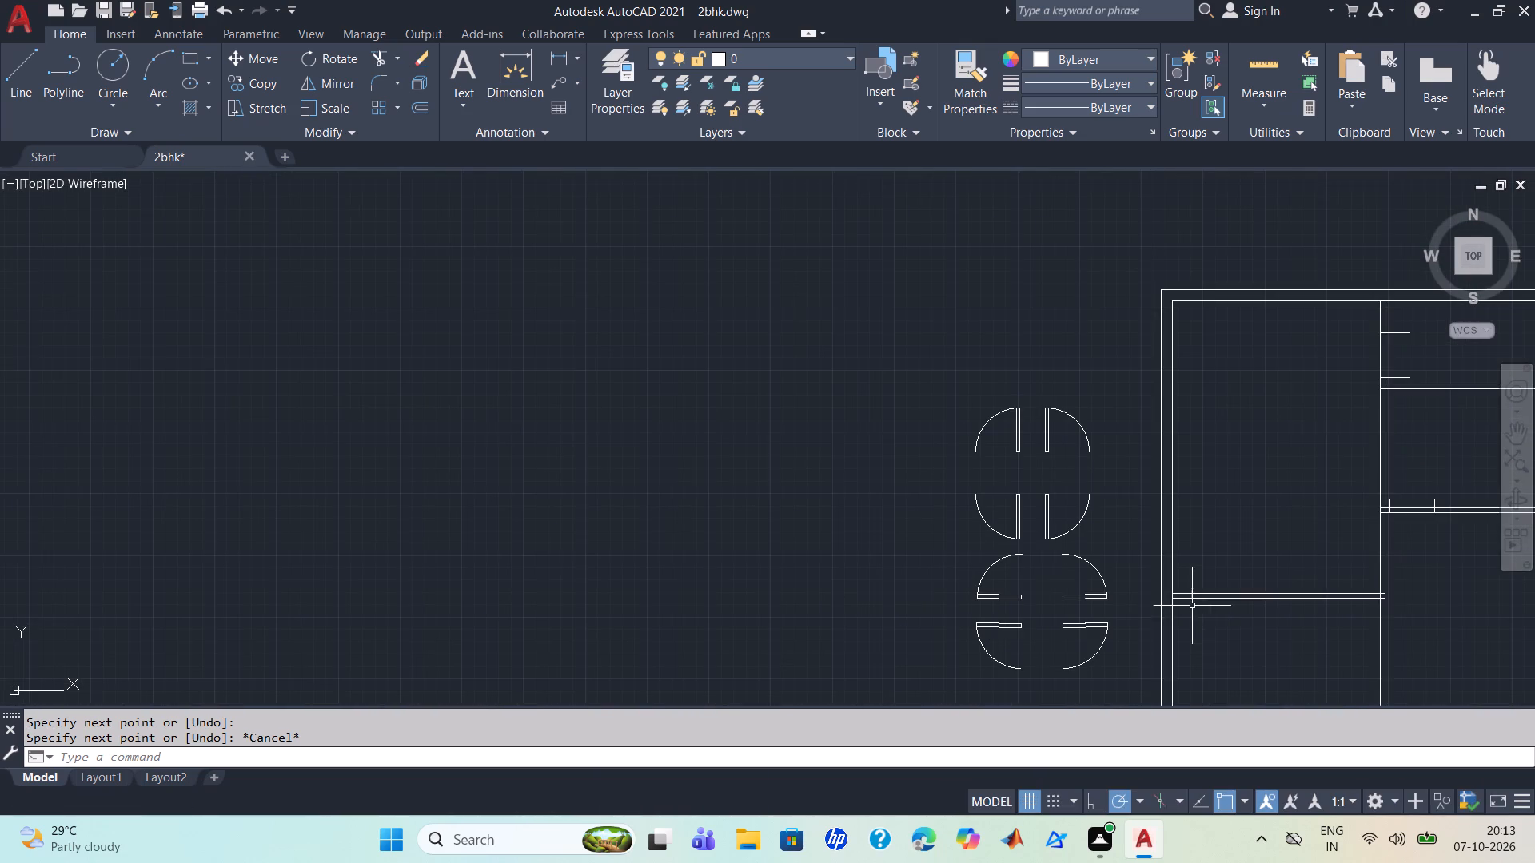
{"action": "scroll", "coordinate": [1211, 655], "scroll_direction": "up", "scroll_amount": 2}
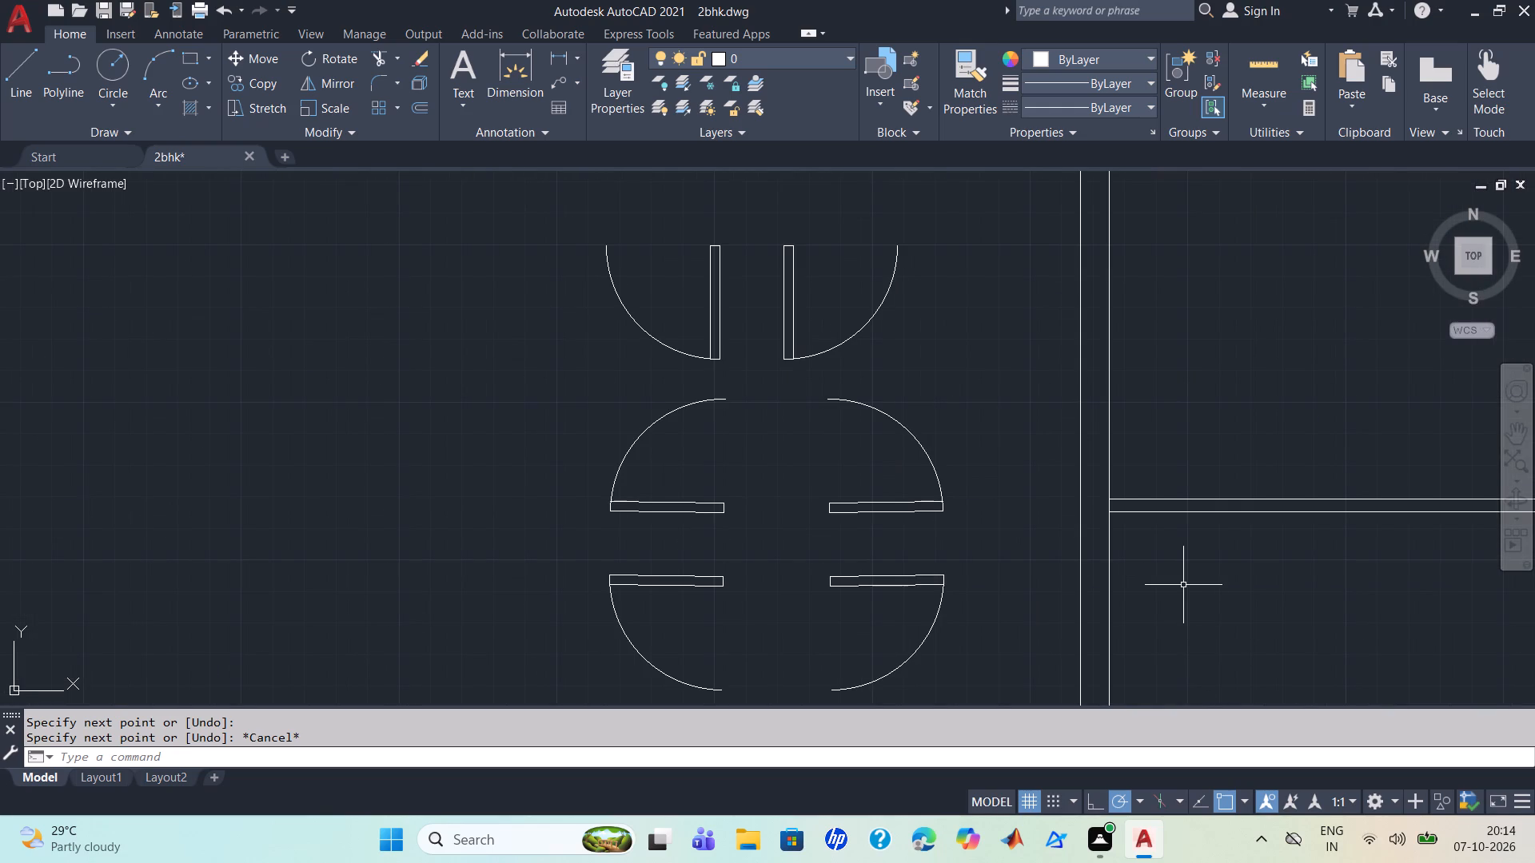
Trim the west wall's inner line between the two faces of the upper west-room partition.
{"action": "type", "text": "tr"}
{"action": "key", "text": "Return"}
{"action": "scroll", "coordinate": [1138, 545], "scroll_direction": "up", "scroll_amount": 1}
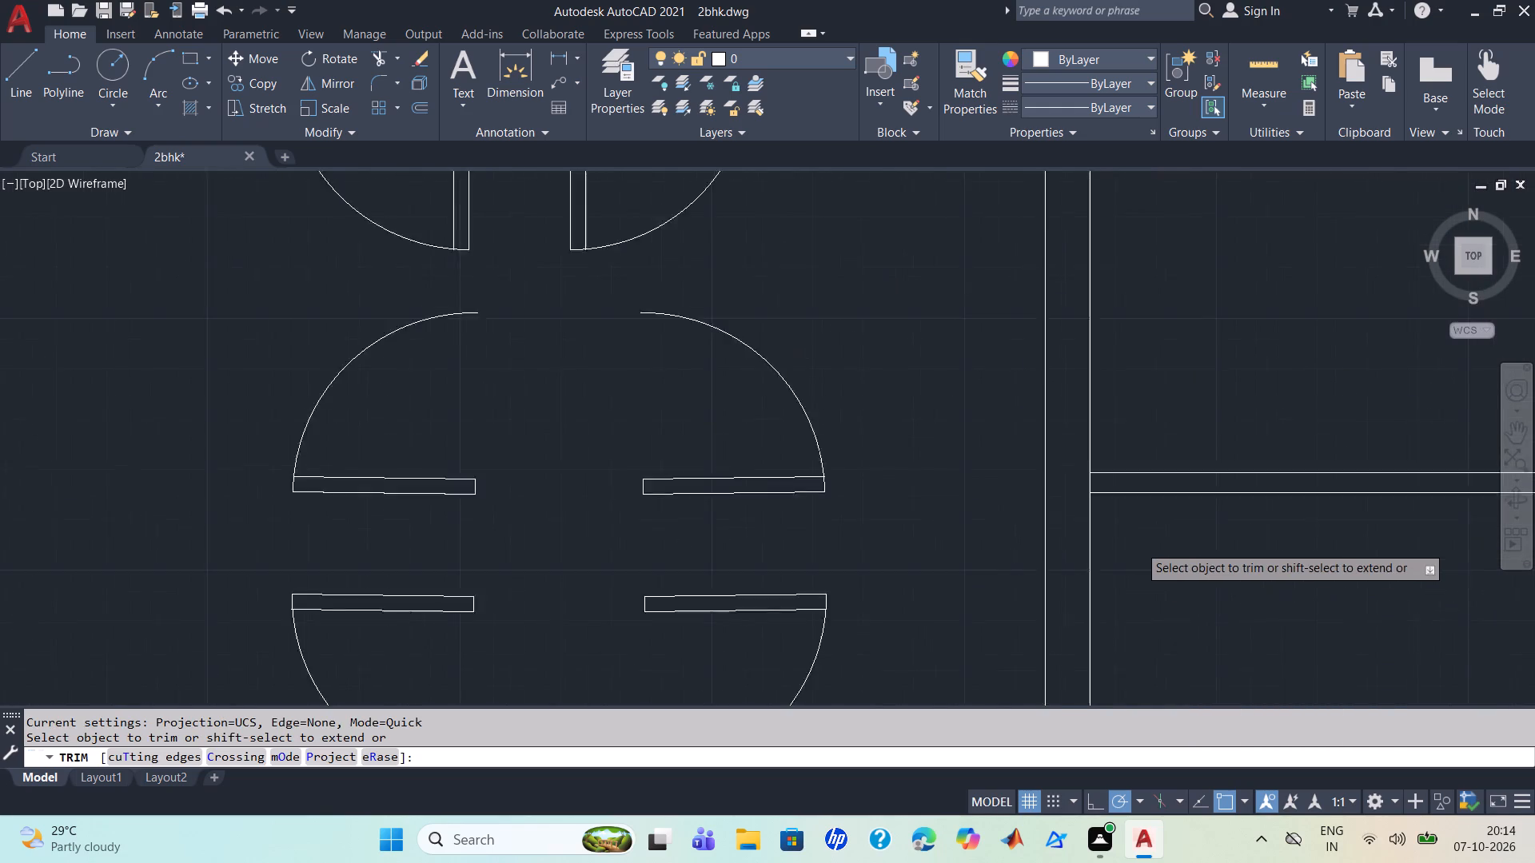
{"action": "scroll", "coordinate": [1138, 545], "scroll_direction": "up", "scroll_amount": 1}
{"action": "left_click_drag", "start_coordinate": [1035, 412], "coordinate": [1087, 450]}
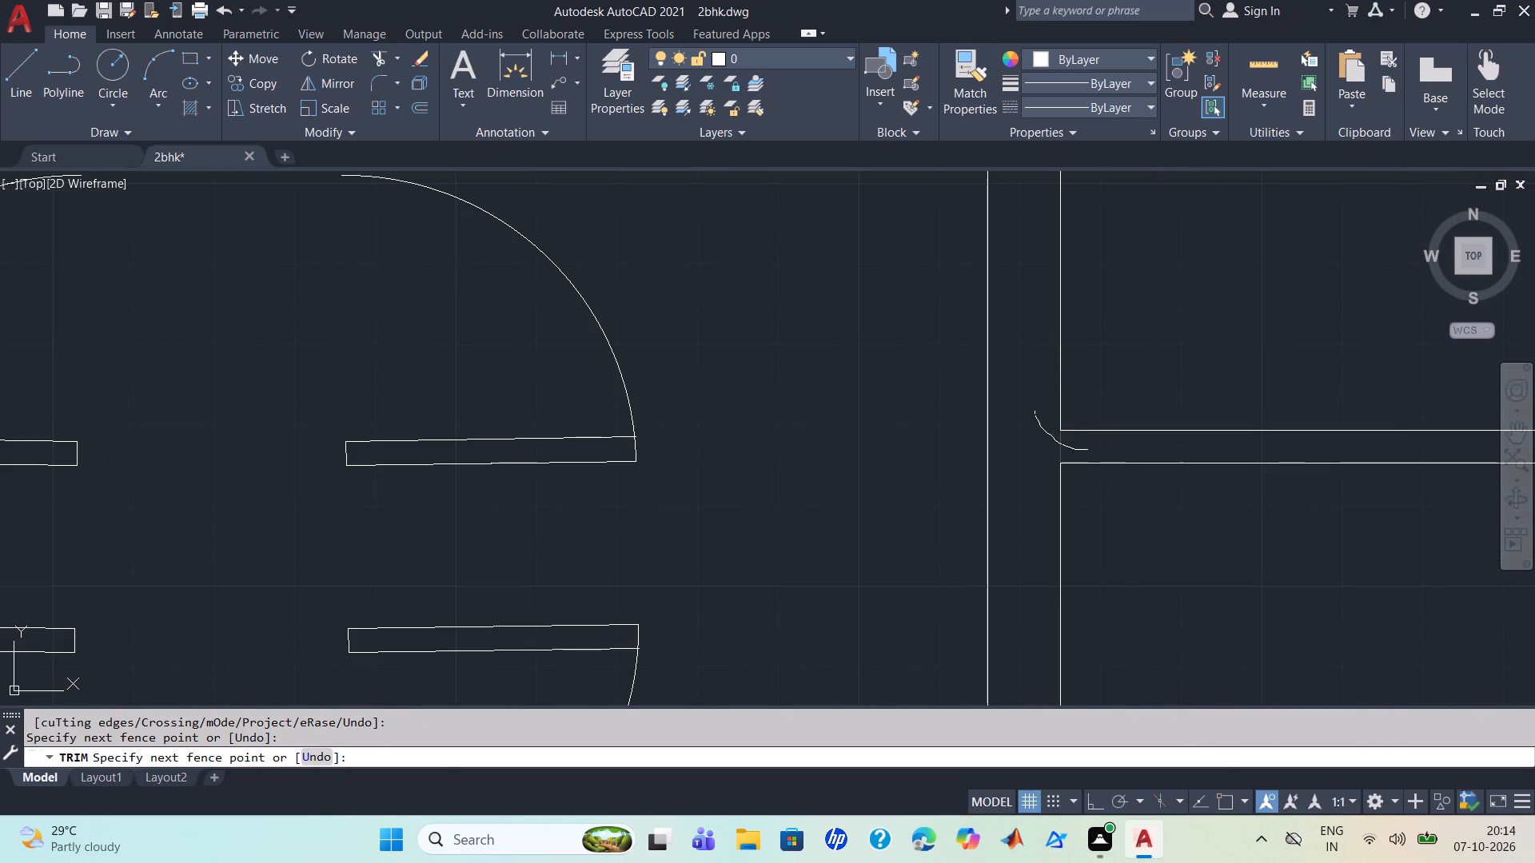
Trim the wall lines between the jamb lines to open the two doorways in the small northern rooms' partition walls.
{"action": "middle_click_drag", "start_coordinate": [1114, 311], "coordinate": [1157, 678]}
{"action": "middle_click_drag", "start_coordinate": [1142, 270], "coordinate": [1119, 567]}
{"action": "scroll", "coordinate": [1126, 428], "scroll_direction": "up", "scroll_amount": 1}
{"action": "scroll", "coordinate": [1119, 567], "scroll_direction": "down", "scroll_amount": 3}
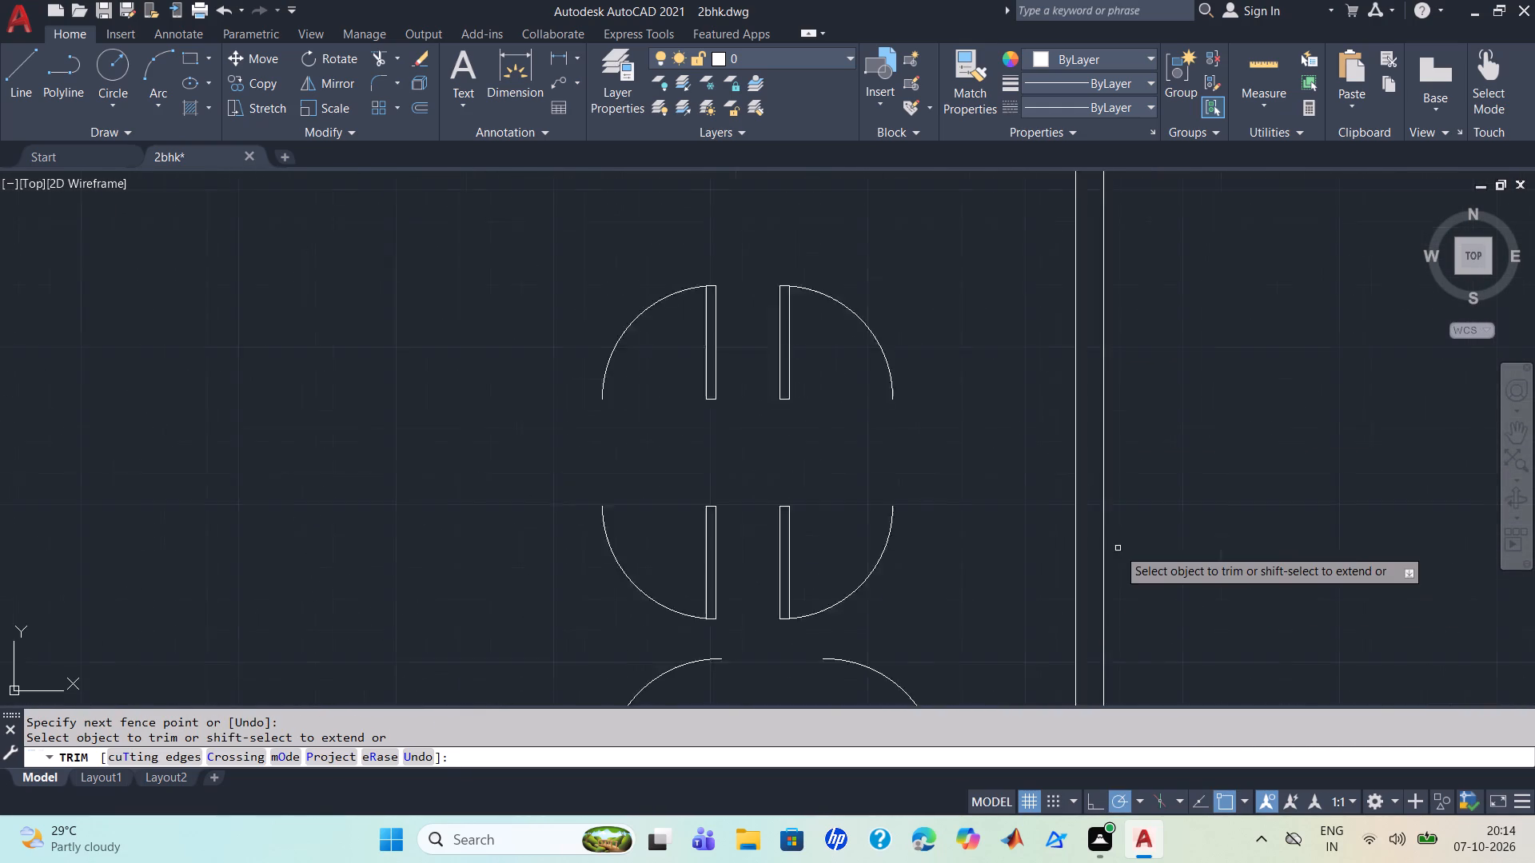
{"action": "scroll", "coordinate": [1118, 548], "scroll_direction": "down", "scroll_amount": 1}
{"action": "scroll", "coordinate": [1168, 495], "scroll_direction": "down", "scroll_amount": 1}
{"action": "middle_click_drag", "start_coordinate": [1116, 483], "coordinate": [819, 407]}
{"action": "scroll", "coordinate": [1033, 385], "scroll_direction": "up", "scroll_amount": 1}
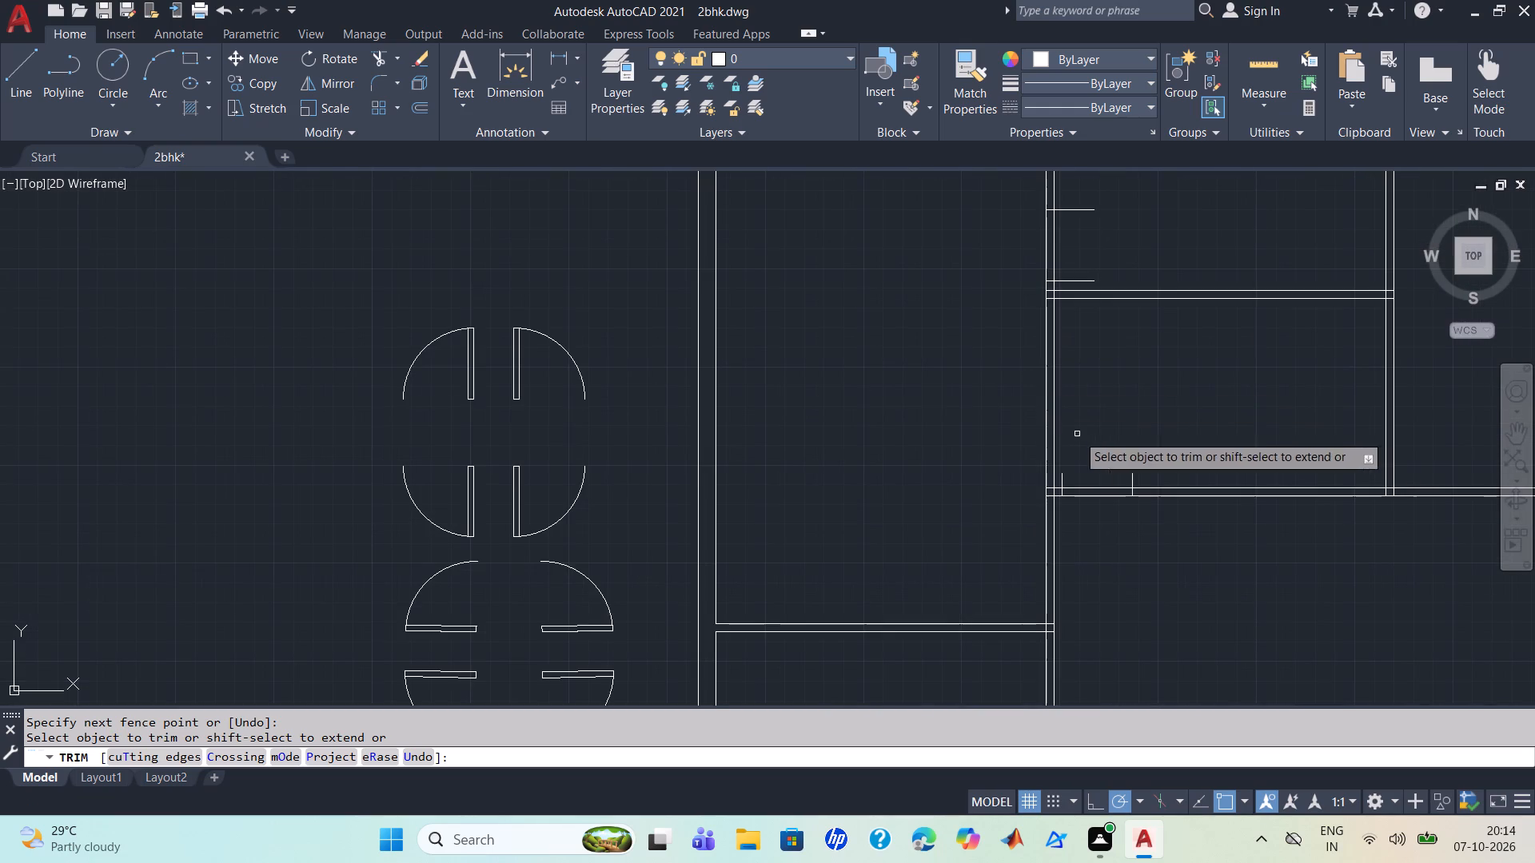
{"action": "left_click_drag", "start_coordinate": [1105, 454], "coordinate": [1101, 577]}
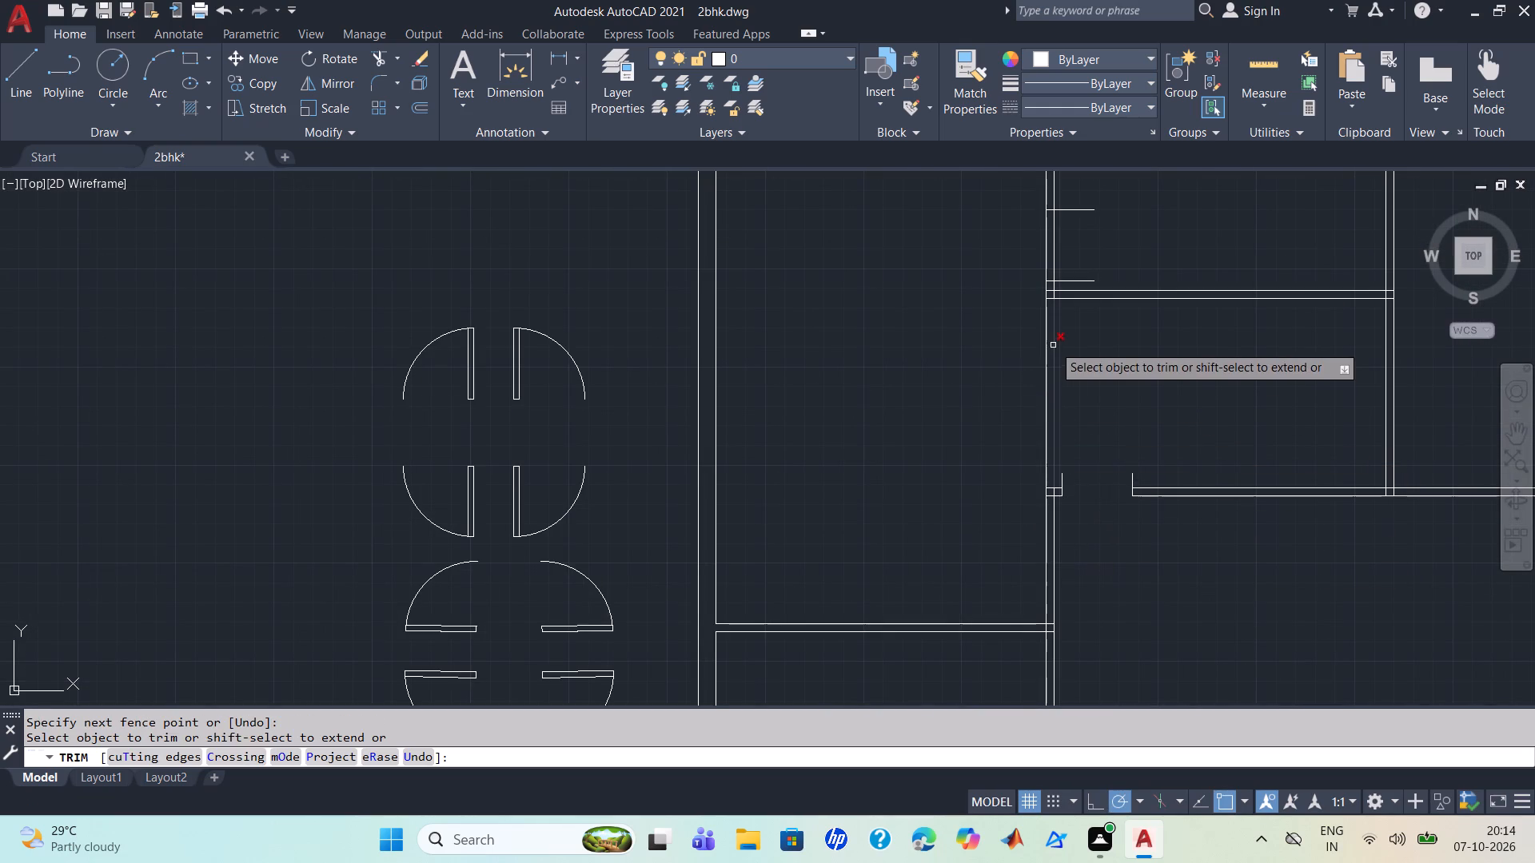
{"action": "left_click_drag", "start_coordinate": [1007, 249], "coordinate": [1291, 259]}
Trim the jamb lines projecting beyond the wall faces at both newly opened doorways.
{"action": "left_click_drag", "start_coordinate": [1081, 196], "coordinate": [1080, 263]}
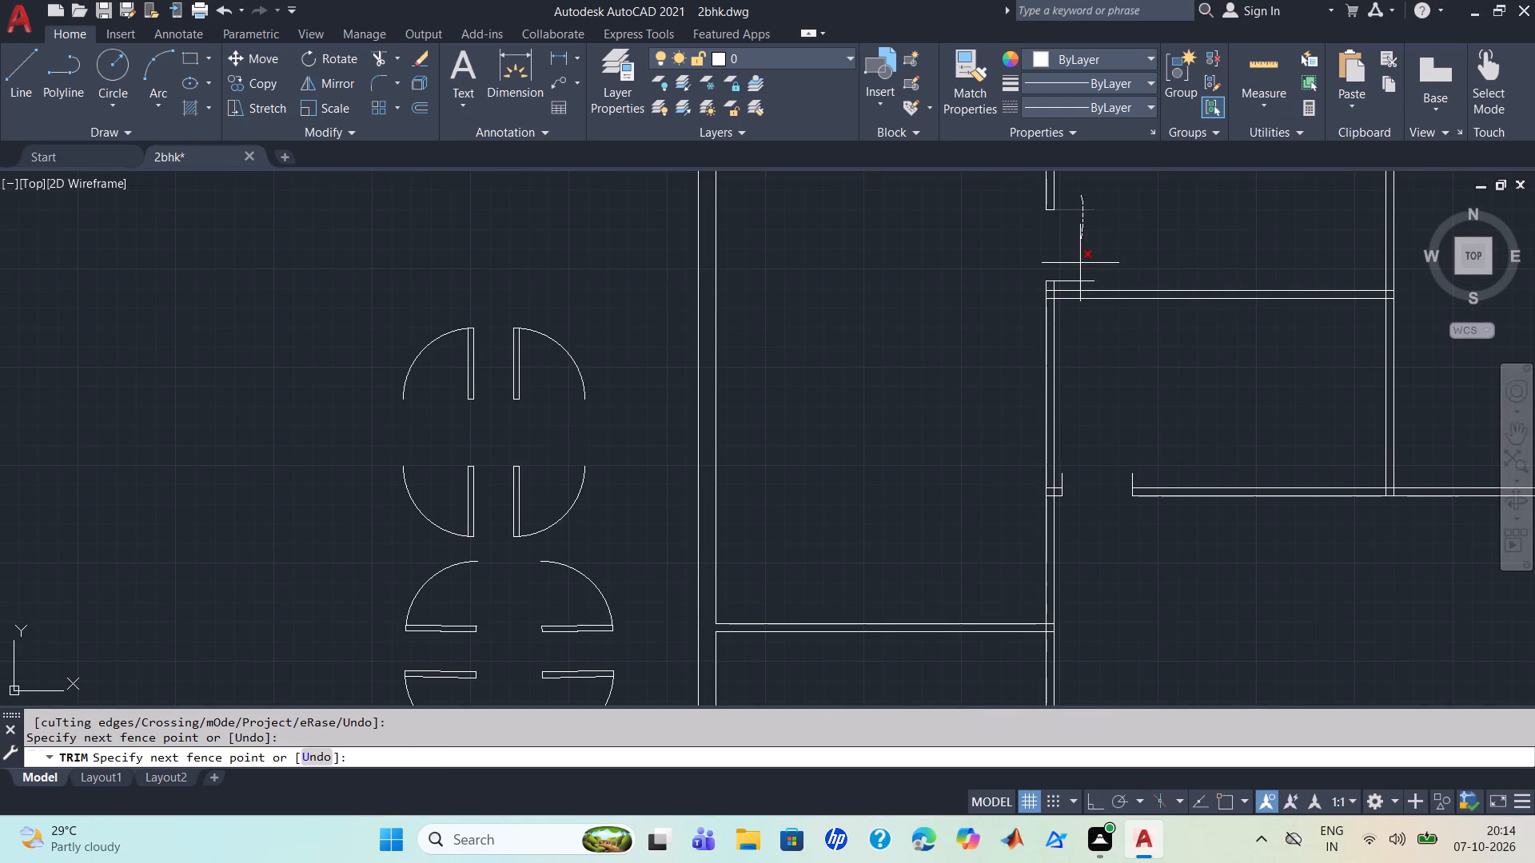
{"action": "left_click_drag", "start_coordinate": [1080, 263], "coordinate": [1082, 284]}
{"action": "left_click_drag", "start_coordinate": [1154, 474], "coordinate": [1122, 478]}
{"action": "left_click_drag", "start_coordinate": [1122, 478], "coordinate": [1060, 479]}
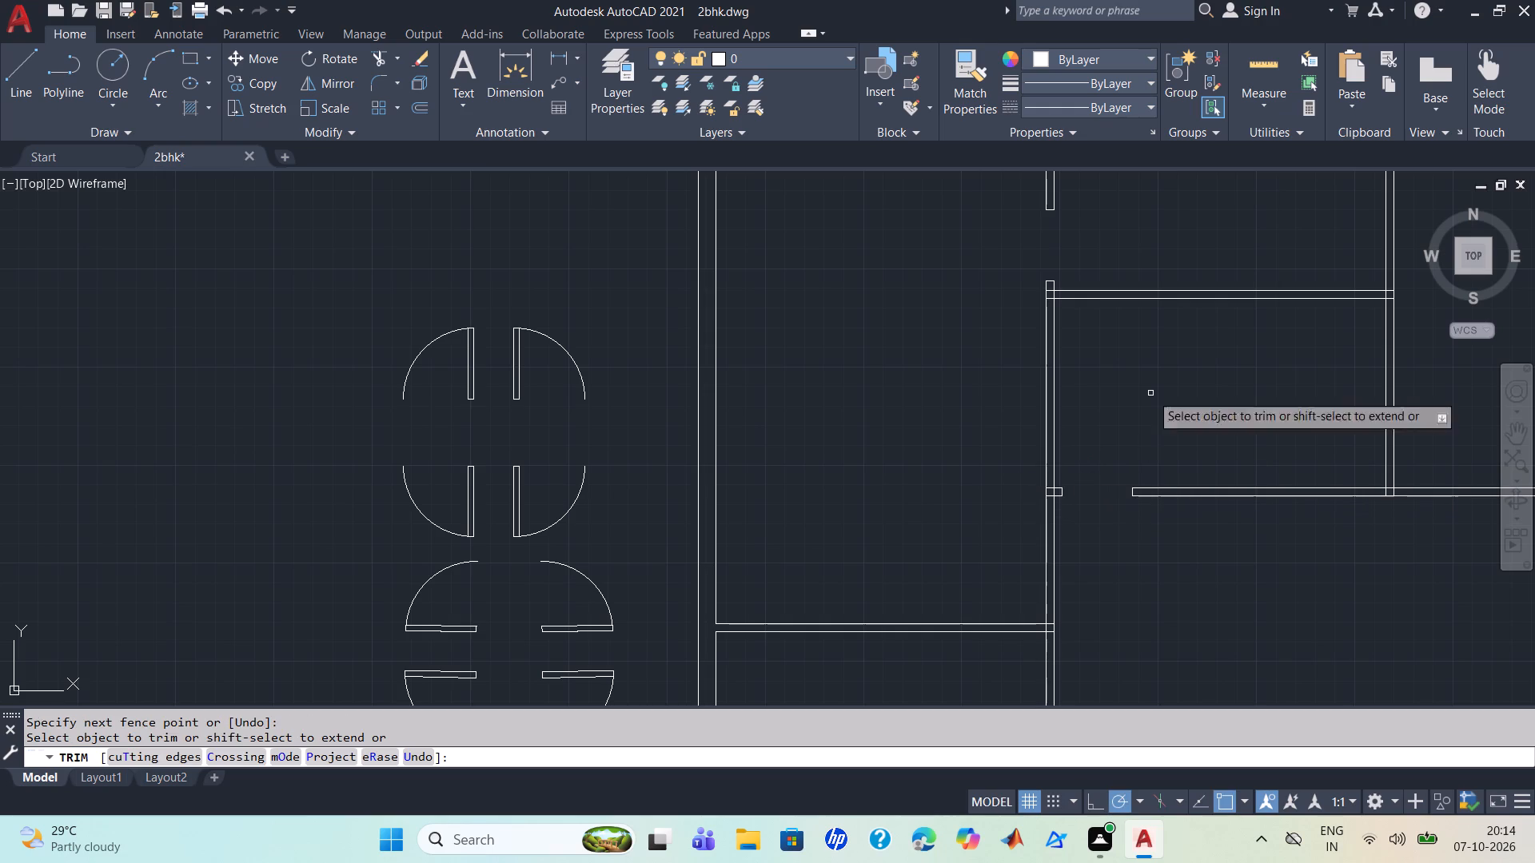
Trim the west wall's inner line between the two faces of the lower west-room partition.
{"action": "middle_click_drag", "start_coordinate": [1191, 380], "coordinate": [1167, 383]}
{"action": "scroll", "coordinate": [1191, 380], "scroll_direction": "down", "scroll_amount": 2}
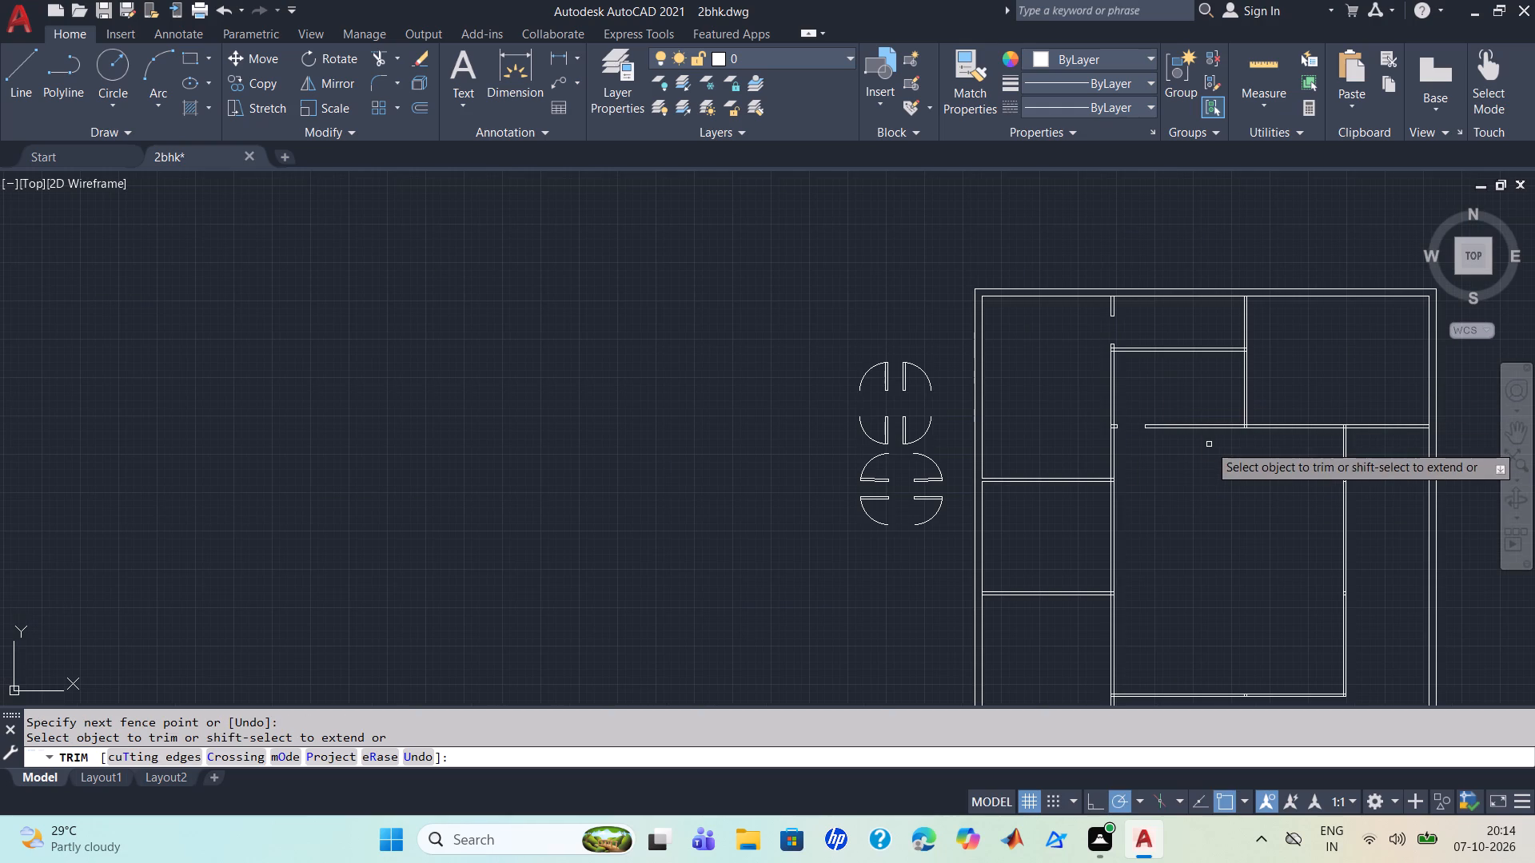
{"action": "middle_click_drag", "start_coordinate": [1134, 539], "coordinate": [1163, 468]}
{"action": "scroll", "coordinate": [1029, 455], "scroll_direction": "up", "scroll_amount": 2}
{"action": "scroll", "coordinate": [947, 614], "scroll_direction": "up", "scroll_amount": 2}
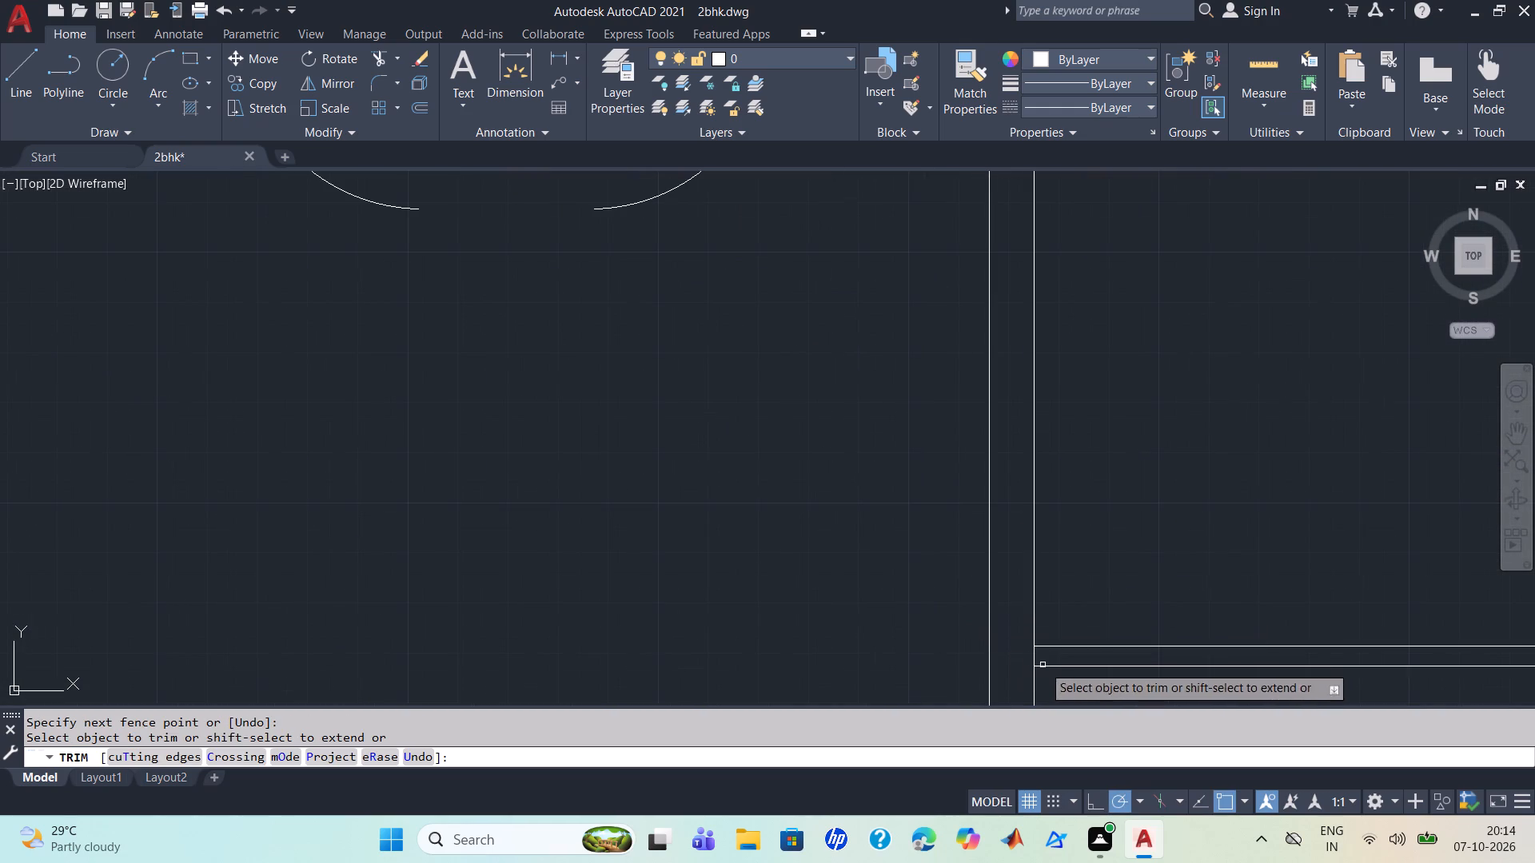
{"action": "left_click_drag", "start_coordinate": [1021, 657], "coordinate": [1057, 657]}
Trim the south wall's inner line between the two faces of the long north-south partition.
{"action": "scroll", "coordinate": [1182, 511], "scroll_direction": "down", "scroll_amount": 2}
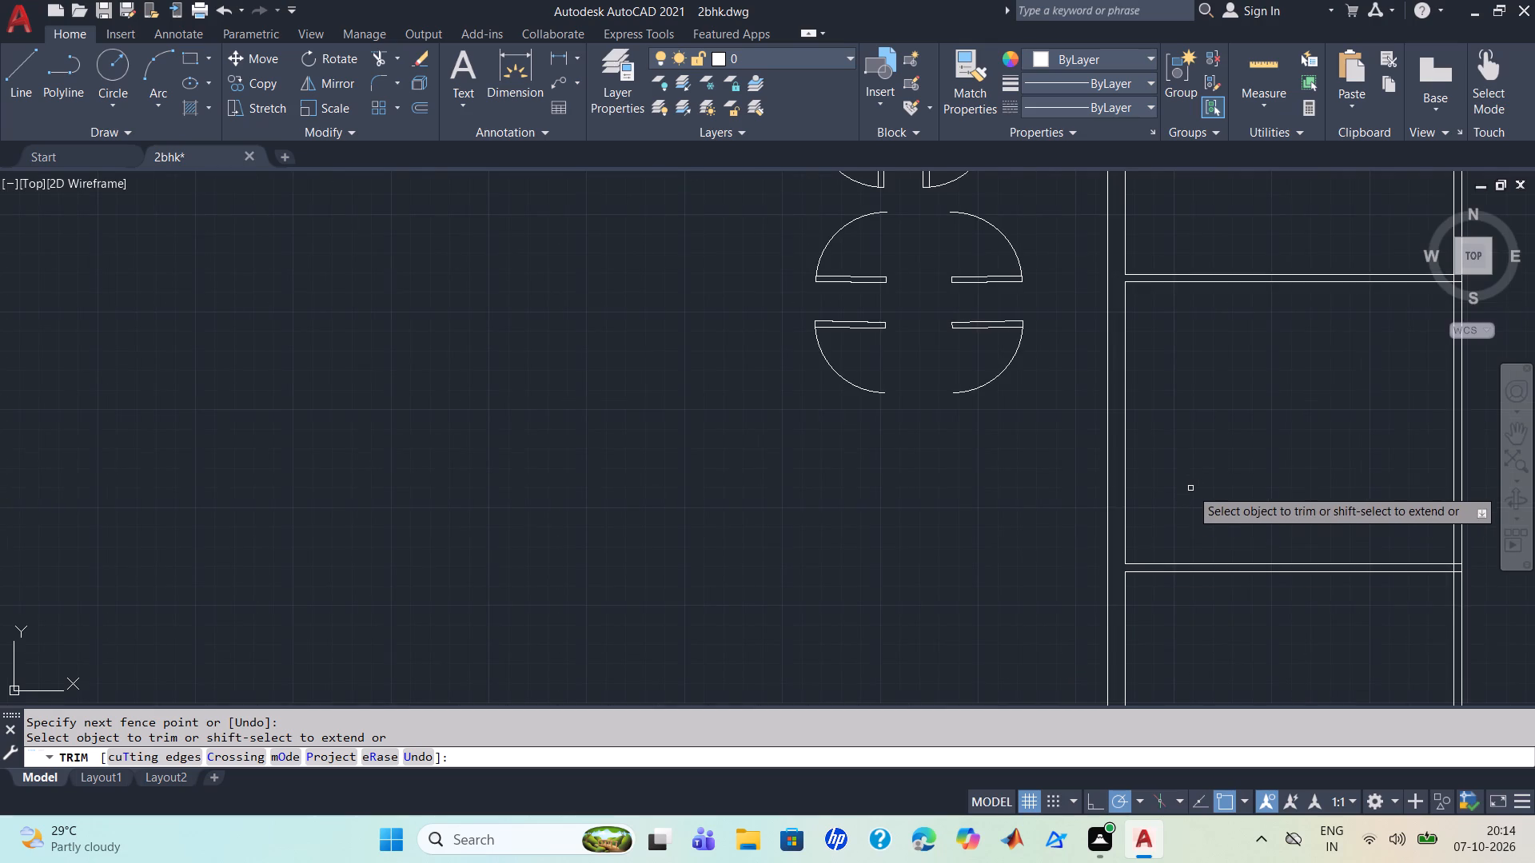
{"action": "scroll", "coordinate": [1194, 482], "scroll_direction": "down", "scroll_amount": 2}
{"action": "middle_click_drag", "start_coordinate": [1194, 481], "coordinate": [1094, 400]}
{"action": "scroll", "coordinate": [1224, 592], "scroll_direction": "up", "scroll_amount": 2}
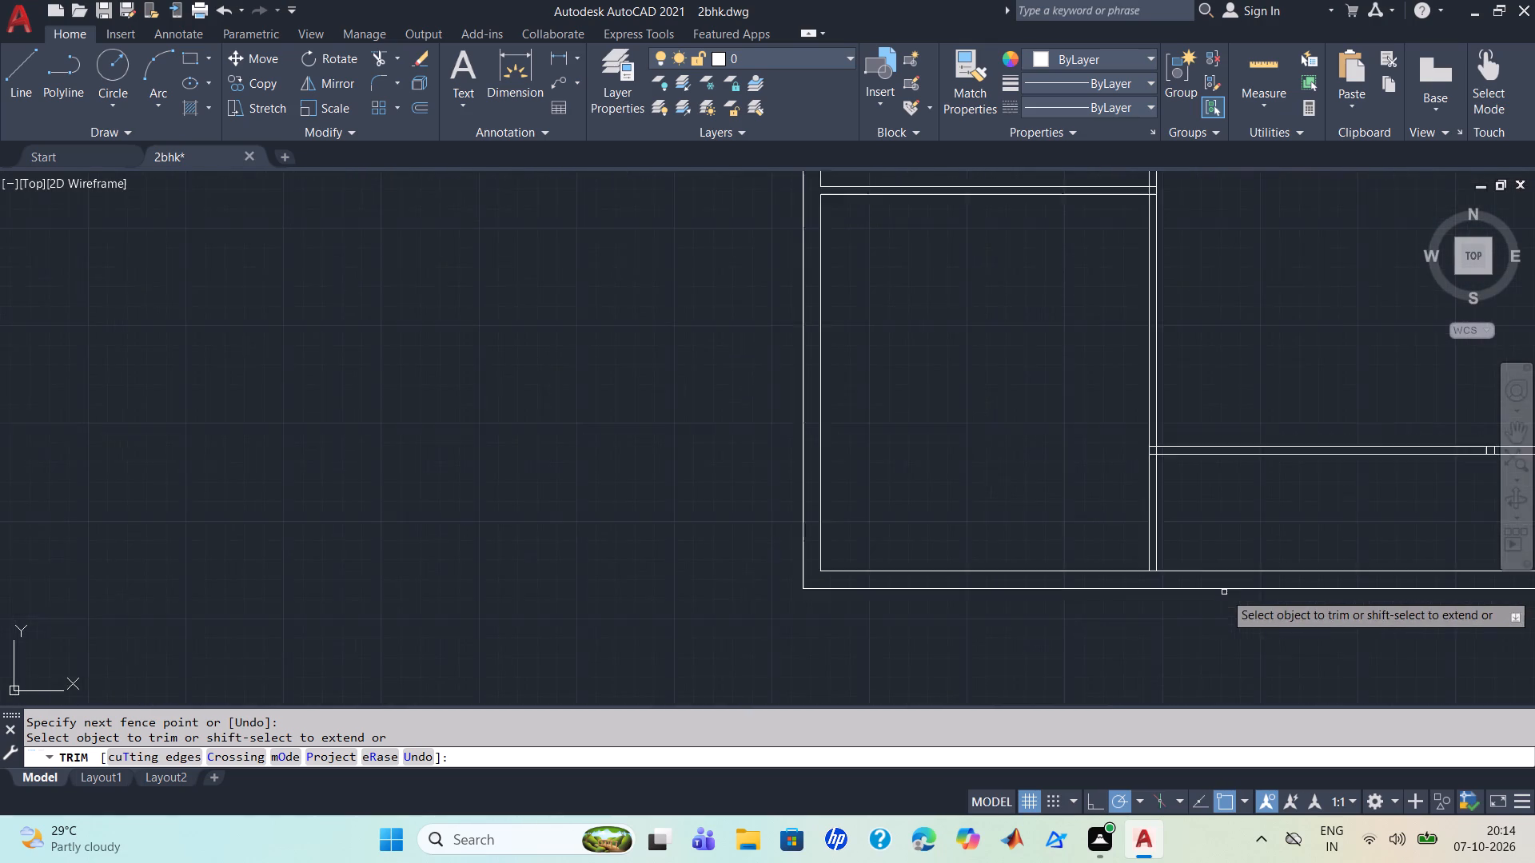
{"action": "scroll", "coordinate": [1224, 592], "scroll_direction": "up", "scroll_amount": 2}
{"action": "left_click_drag", "start_coordinate": [1010, 559], "coordinate": [1050, 536]}
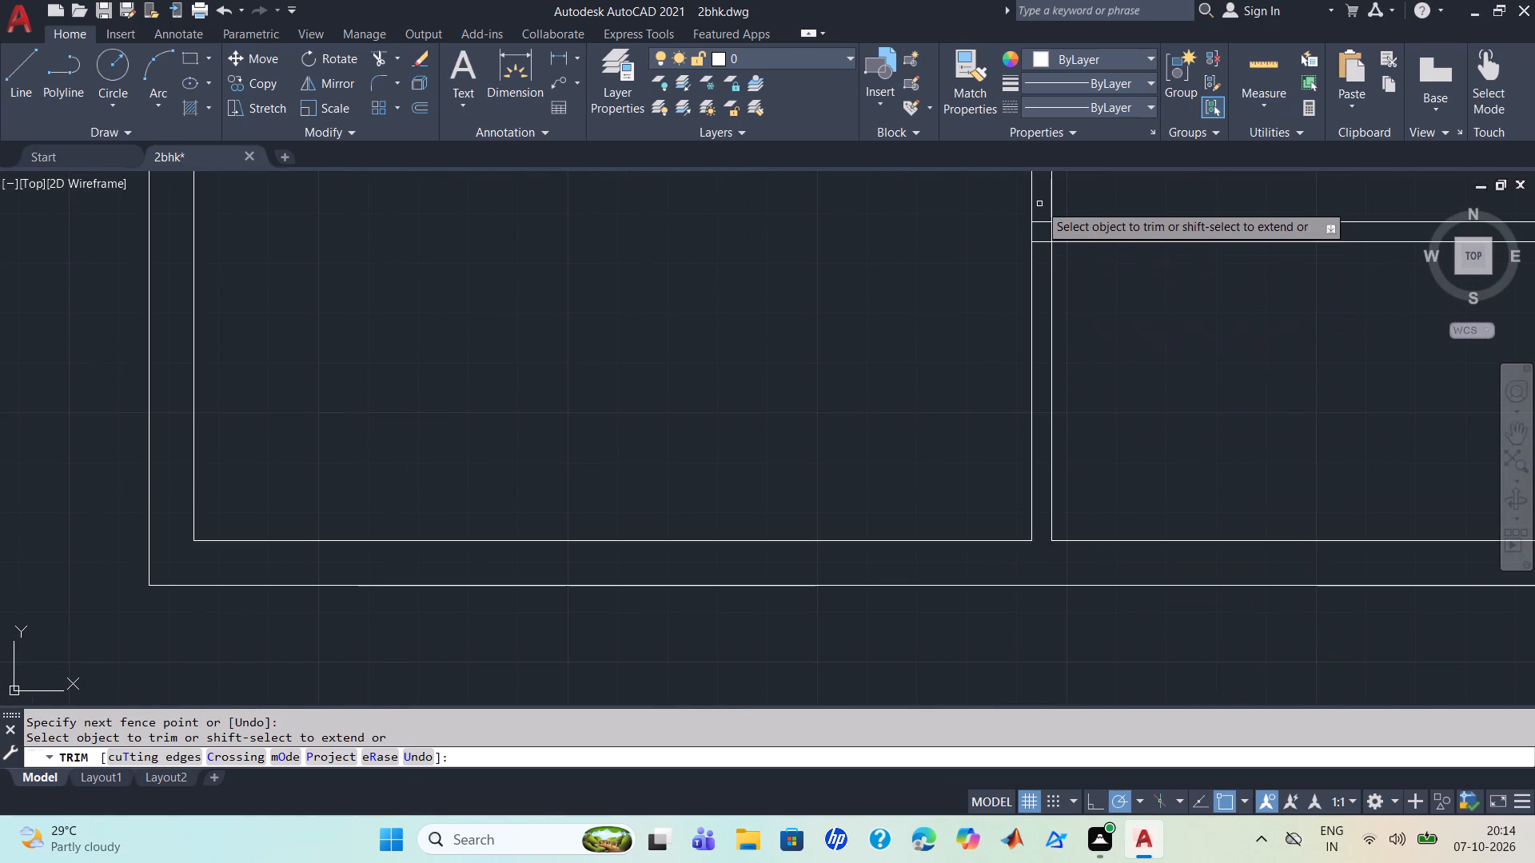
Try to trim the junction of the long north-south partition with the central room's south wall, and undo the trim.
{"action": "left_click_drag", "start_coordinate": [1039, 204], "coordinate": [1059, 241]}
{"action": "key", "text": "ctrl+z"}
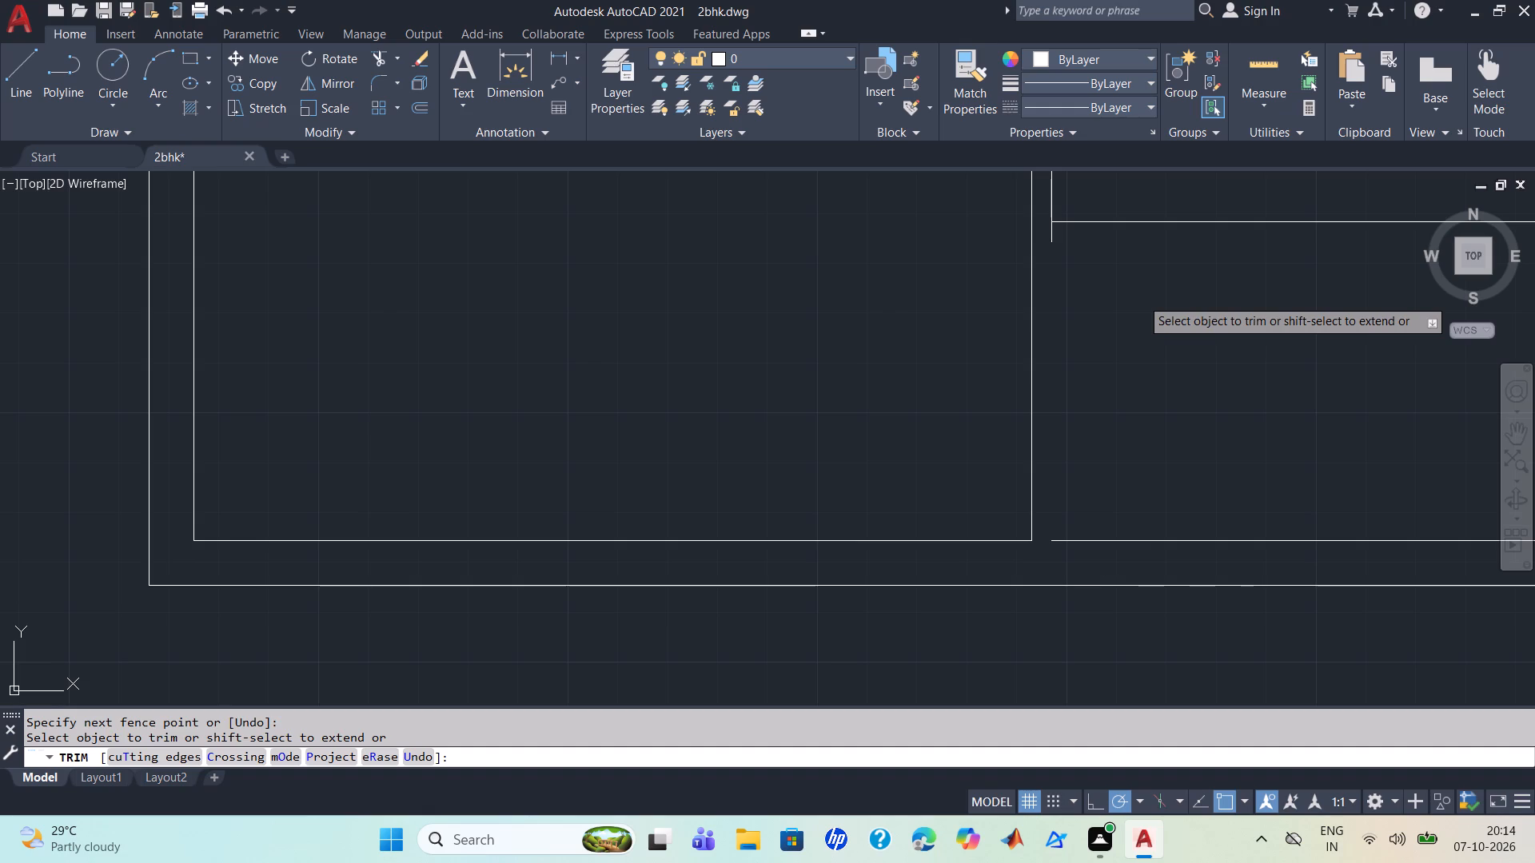
Trim the overlapping lines where the central room's south wall meets the long north-south partition.
{"action": "left_click_drag", "start_coordinate": [1041, 202], "coordinate": [1042, 224]}
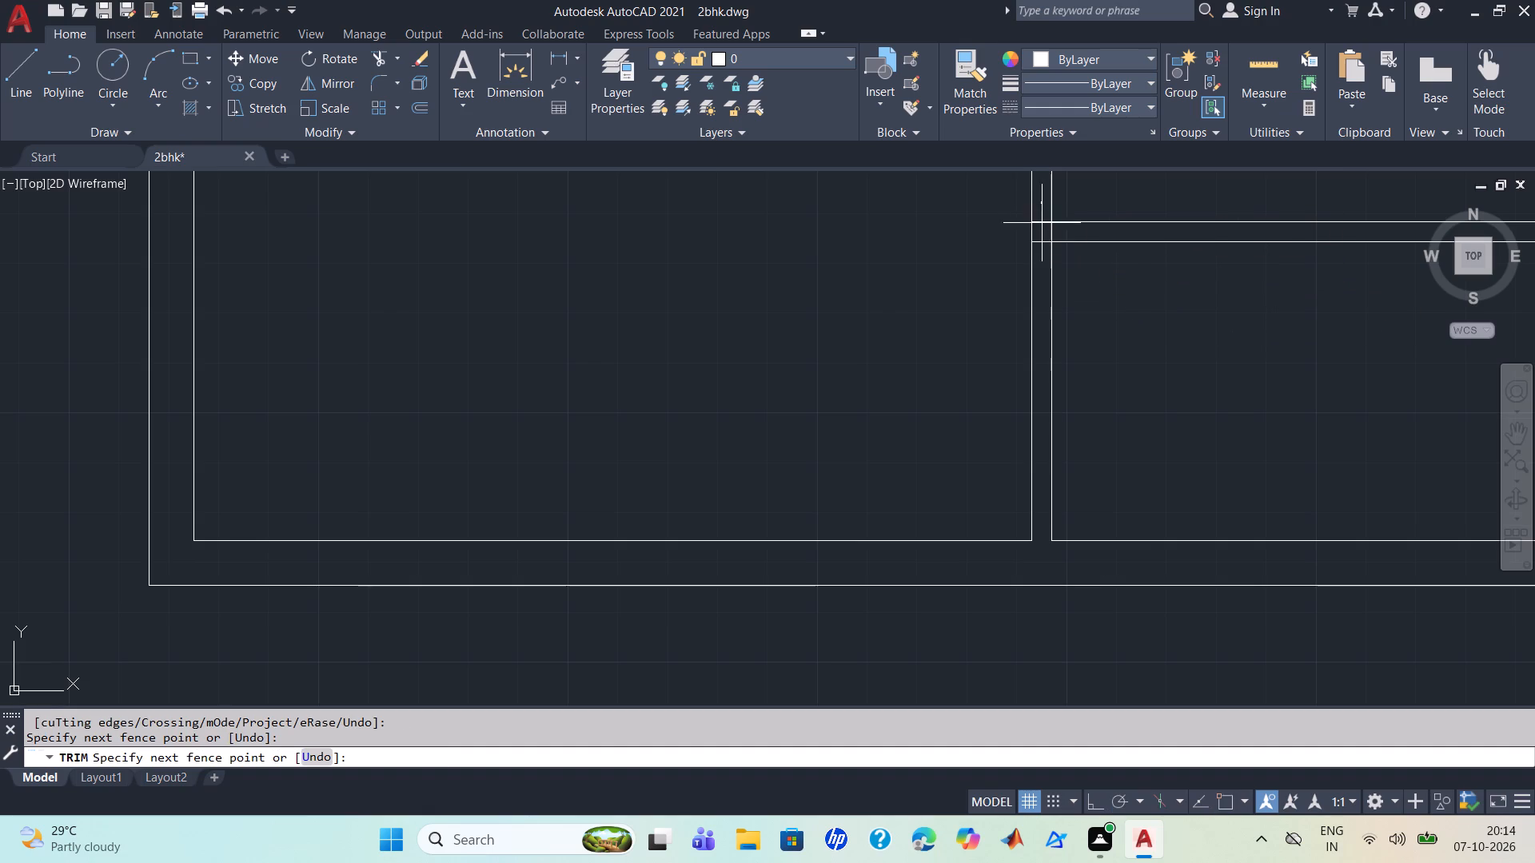
{"action": "left_click_drag", "start_coordinate": [1042, 224], "coordinate": [1045, 256]}
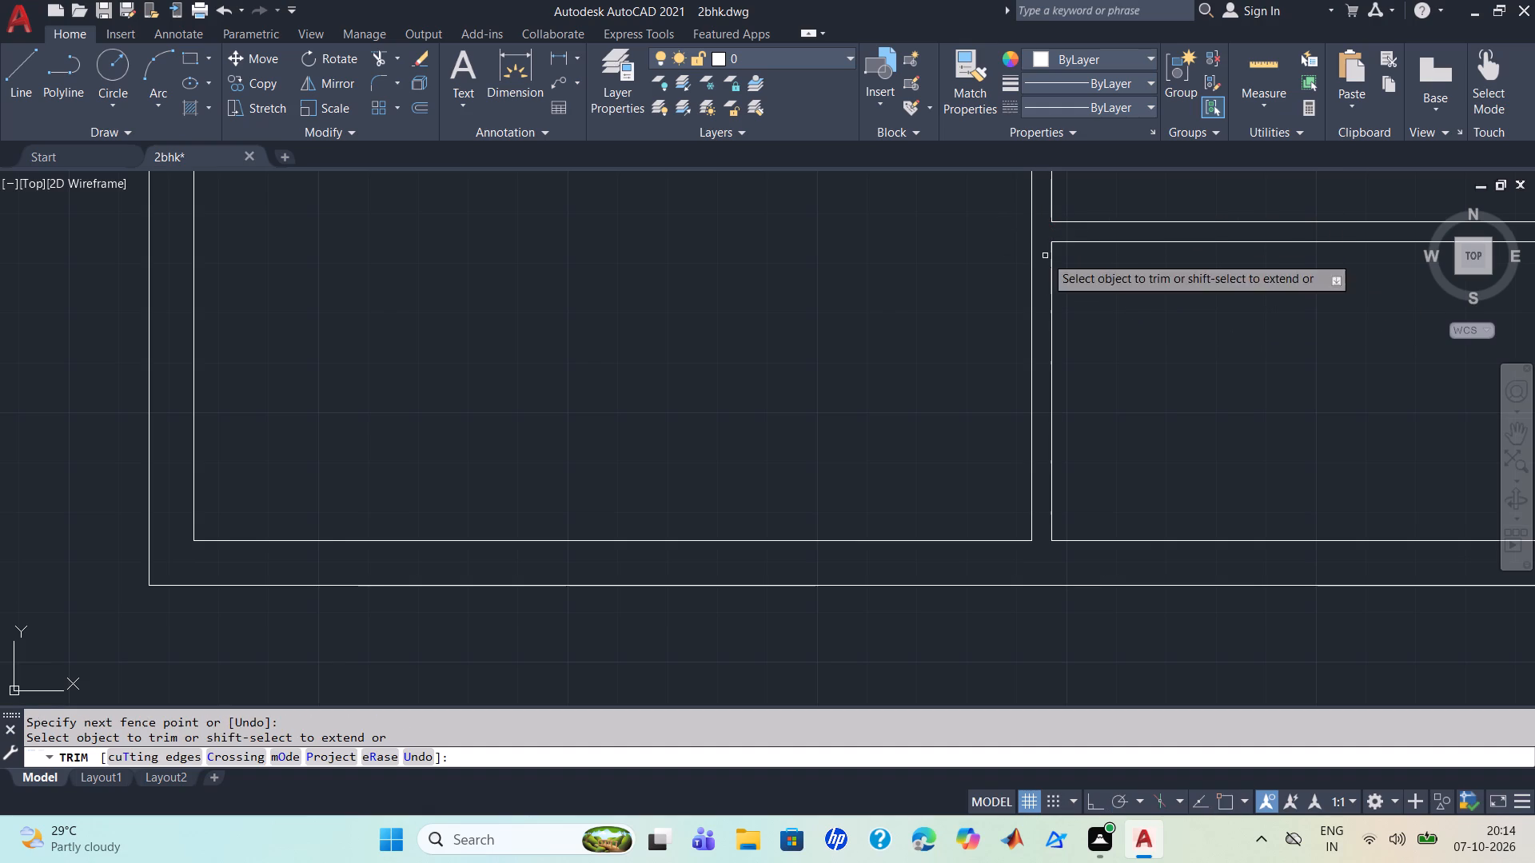
Trim the crossing wall lines at the southeast corner of the central room.
{"action": "middle_click_drag", "start_coordinate": [1211, 315], "coordinate": [765, 390]}
{"action": "middle_click_drag", "start_coordinate": [1152, 414], "coordinate": [894, 399]}
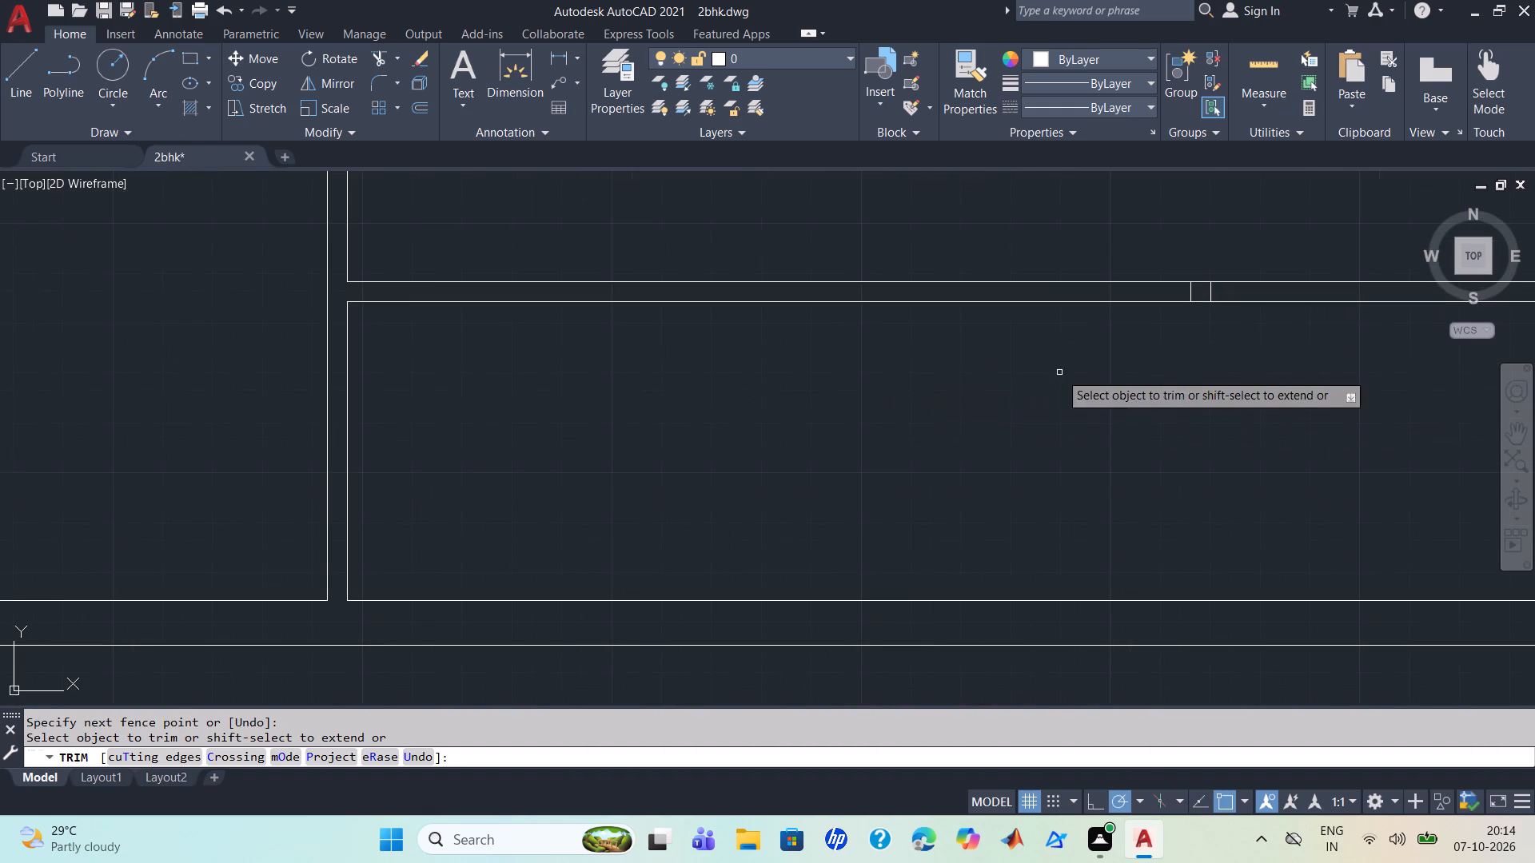
{"action": "middle_click_drag", "start_coordinate": [1104, 364], "coordinate": [775, 345]}
{"action": "scroll", "coordinate": [1092, 365], "scroll_direction": "up", "scroll_amount": 1}
{"action": "scroll", "coordinate": [776, 345], "scroll_direction": "down", "scroll_amount": 3}
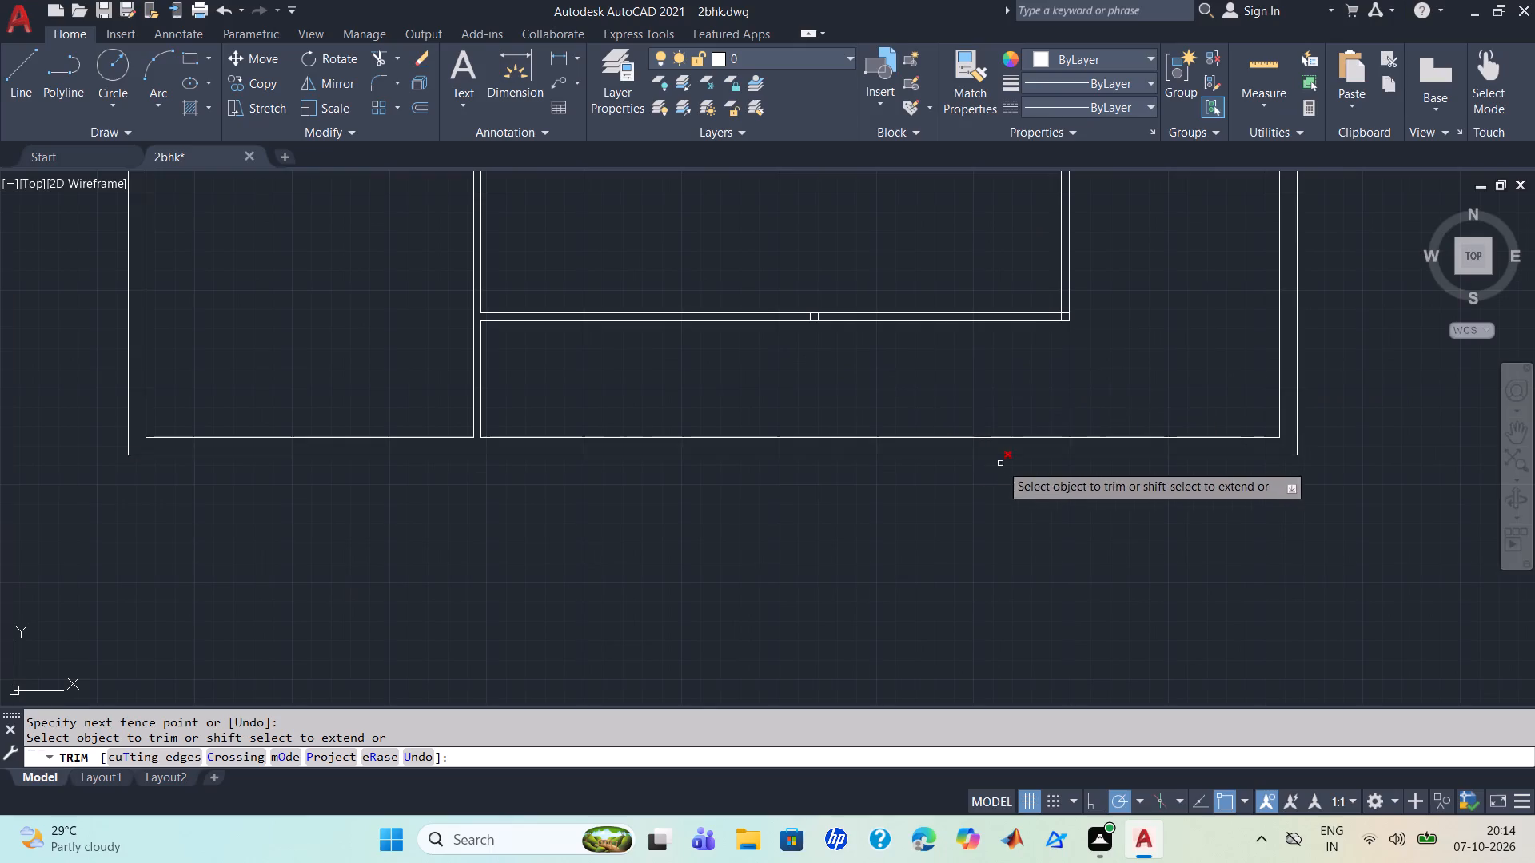
{"action": "middle_click_drag", "start_coordinate": [1238, 324], "coordinate": [1225, 535]}
{"action": "scroll", "coordinate": [1036, 577], "scroll_direction": "up", "scroll_amount": 3}
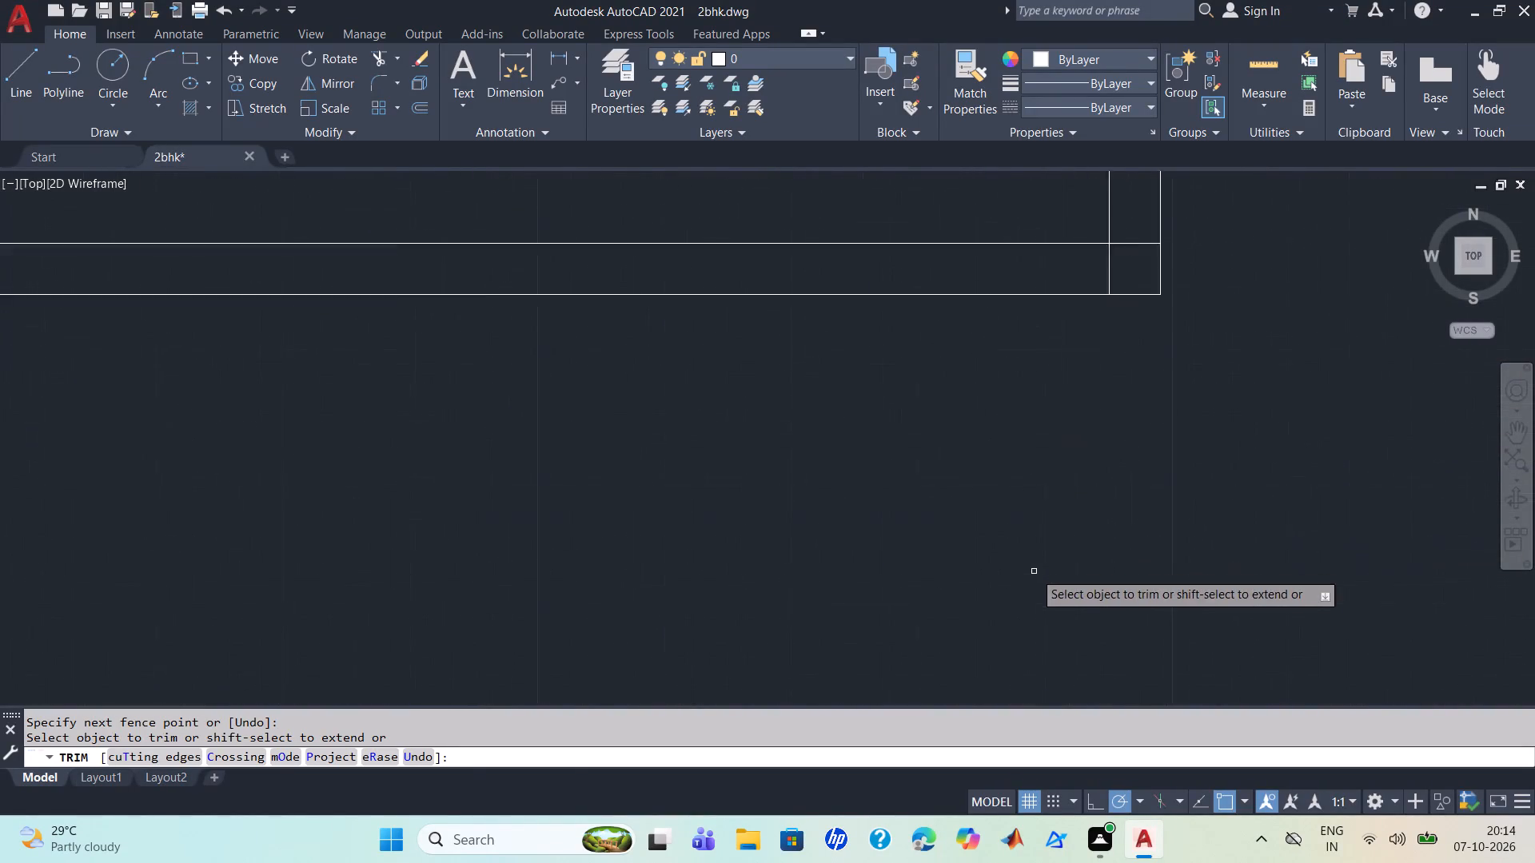
{"action": "scroll", "coordinate": [1034, 571], "scroll_direction": "up", "scroll_amount": 2}
{"action": "middle_click_drag", "start_coordinate": [1108, 471], "coordinate": [1130, 791]}
{"action": "left_click_drag", "start_coordinate": [1144, 417], "coordinate": [1226, 356]}
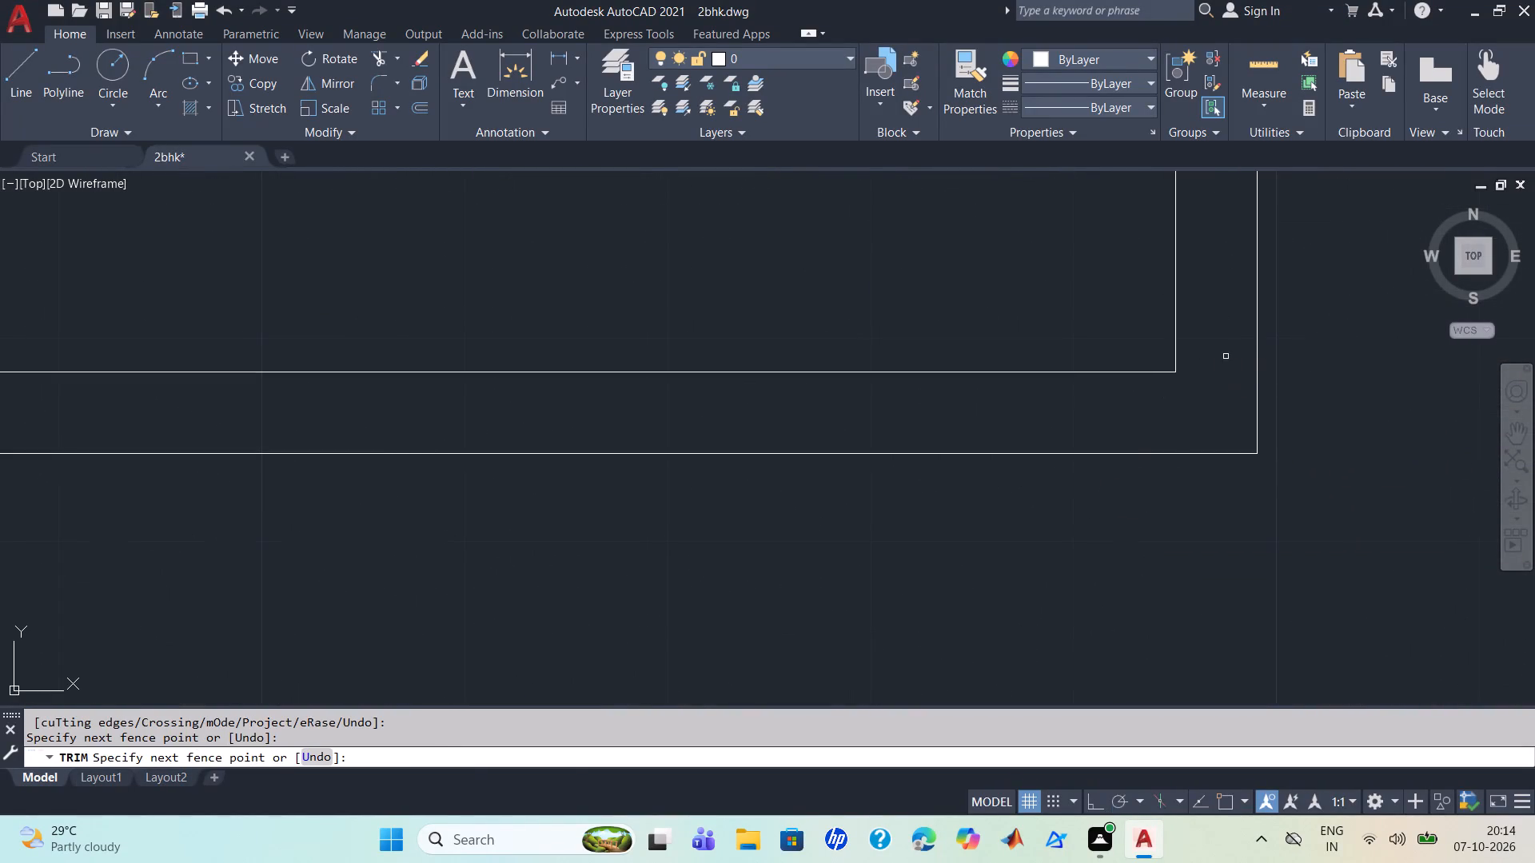
Trim the east outer wall's inner line between the two faces of the central room's north wall.
{"action": "scroll", "coordinate": [1225, 356], "scroll_direction": "down", "scroll_amount": 4}
{"action": "middle_click_drag", "start_coordinate": [1307, 337], "coordinate": [1163, 642]}
{"action": "scroll", "coordinate": [1113, 367], "scroll_direction": "up", "scroll_amount": 1}
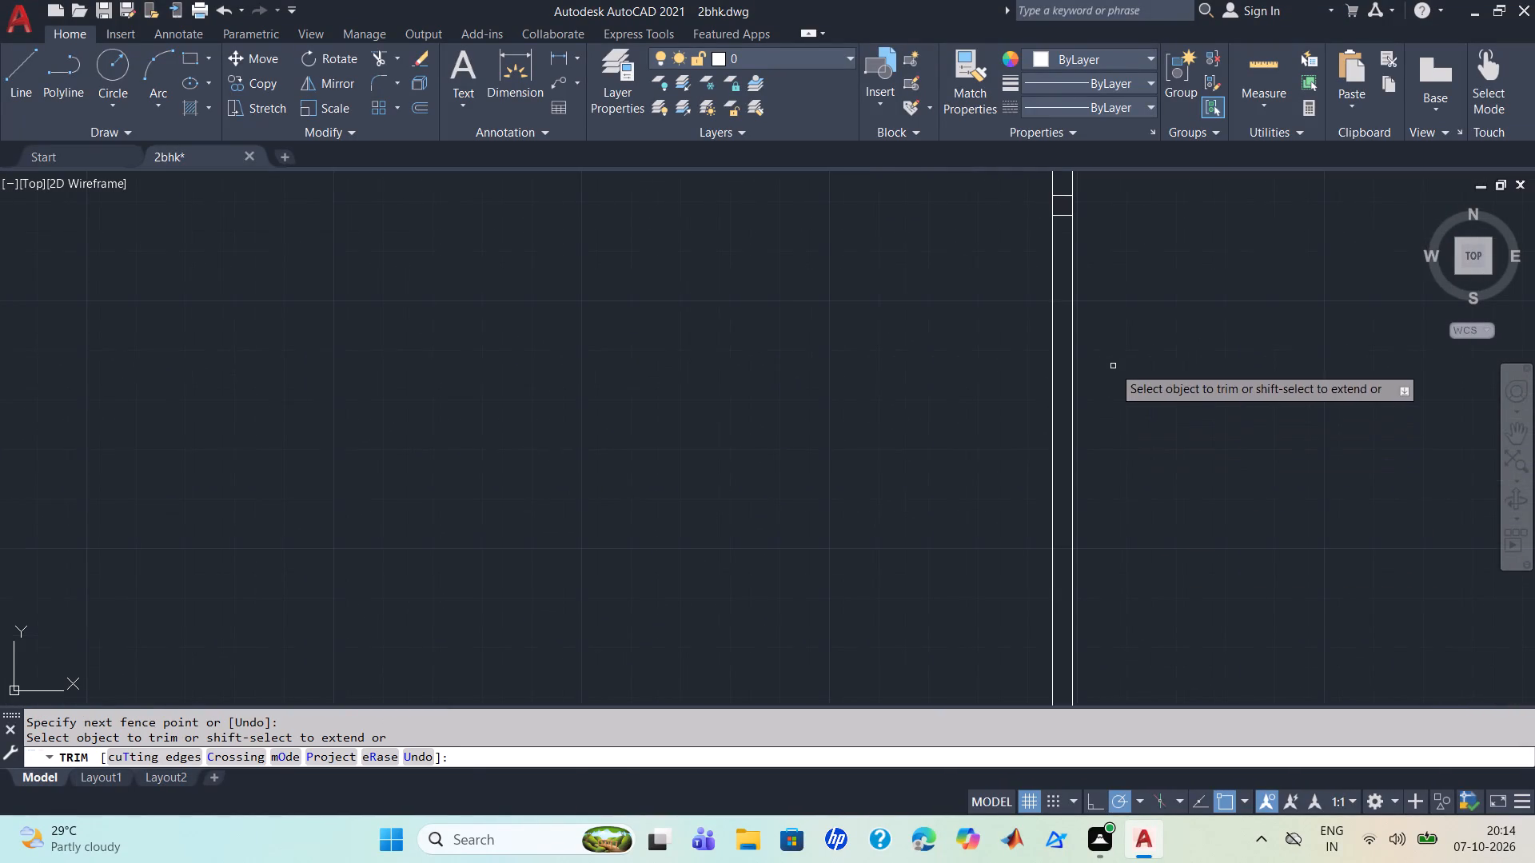
{"action": "middle_click_drag", "start_coordinate": [1113, 366], "coordinate": [1108, 725]}
{"action": "scroll", "coordinate": [1134, 355], "scroll_direction": "down", "scroll_amount": 3}
{"action": "middle_click_drag", "start_coordinate": [1154, 338], "coordinate": [1063, 438]}
{"action": "scroll", "coordinate": [1063, 438], "scroll_direction": "down", "scroll_amount": 1}
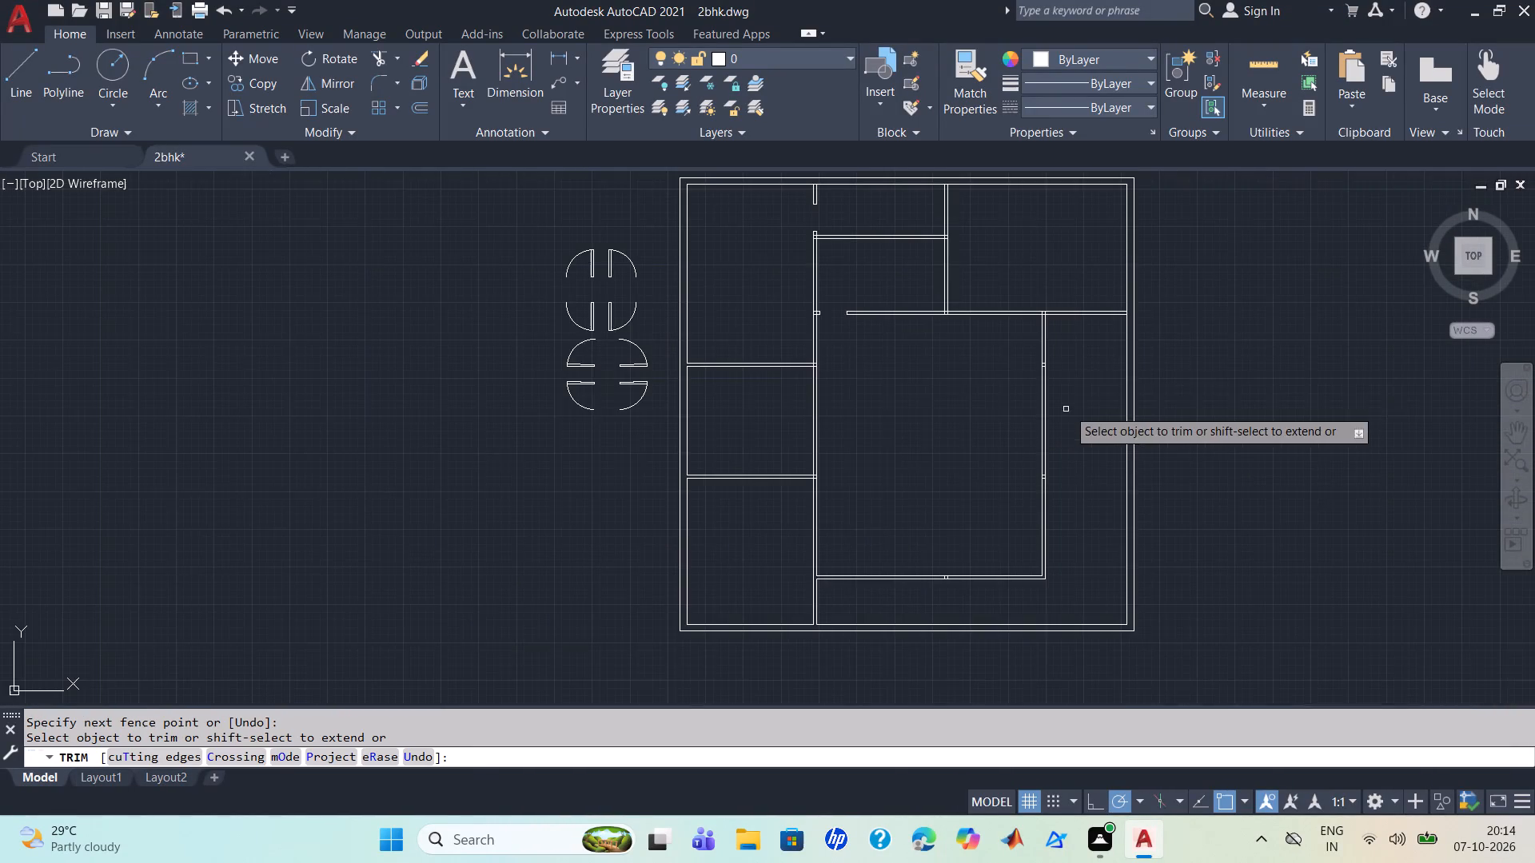
{"action": "scroll", "coordinate": [1100, 349], "scroll_direction": "up", "scroll_amount": 3}
{"action": "middle_click_drag", "start_coordinate": [1155, 291], "coordinate": [1074, 507]}
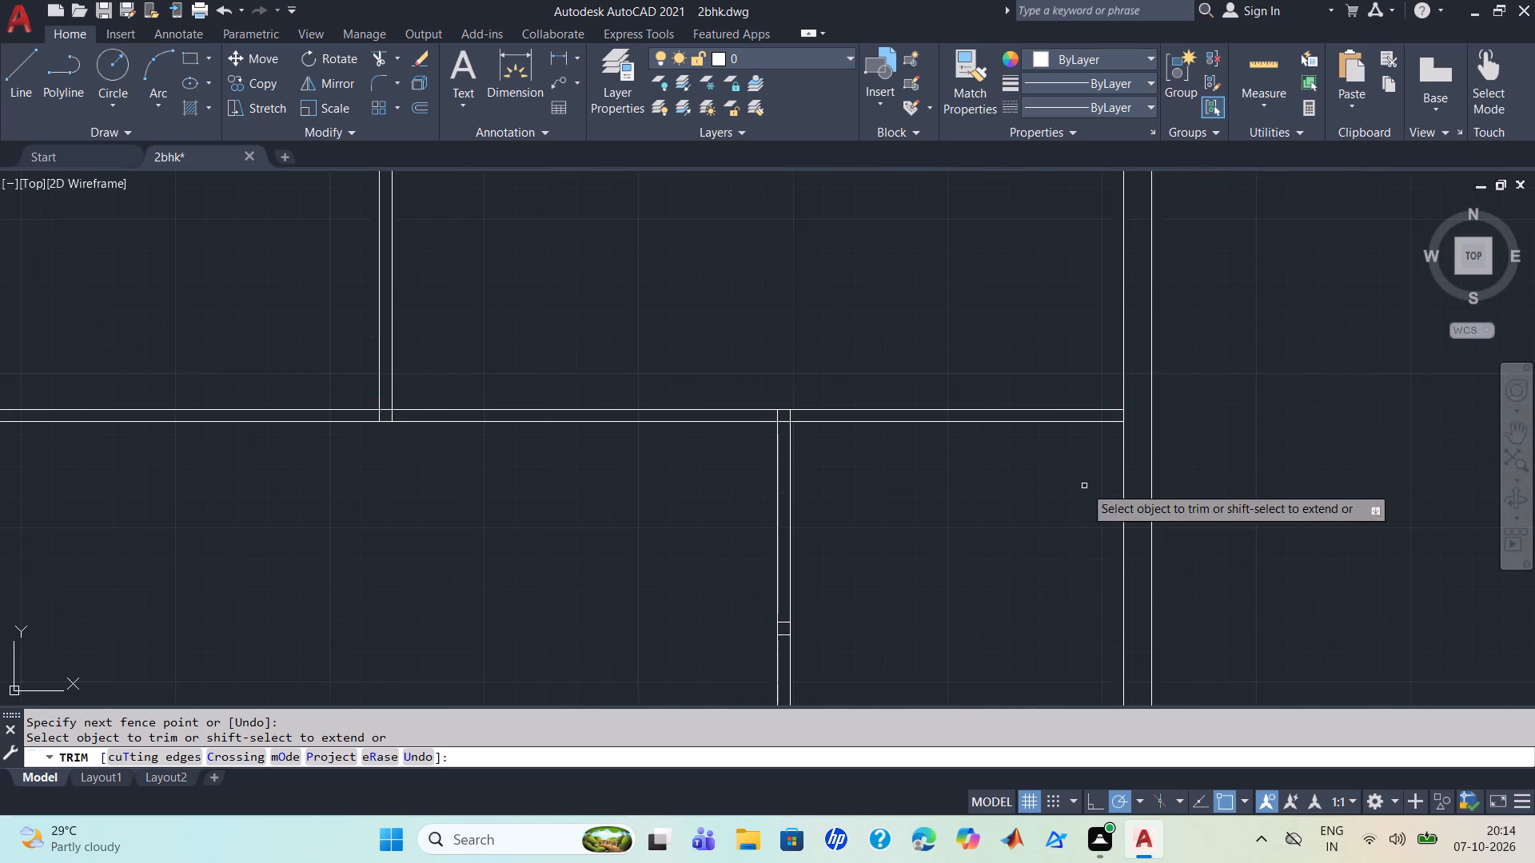
{"action": "scroll", "coordinate": [1134, 428], "scroll_direction": "up", "scroll_amount": 3}
{"action": "left_click_drag", "start_coordinate": [1110, 362], "coordinate": [1031, 370]}
Trim the overlapping lines where the central room's east wall meets its north wall.
{"action": "scroll", "coordinate": [1053, 364], "scroll_direction": "down", "scroll_amount": 3}
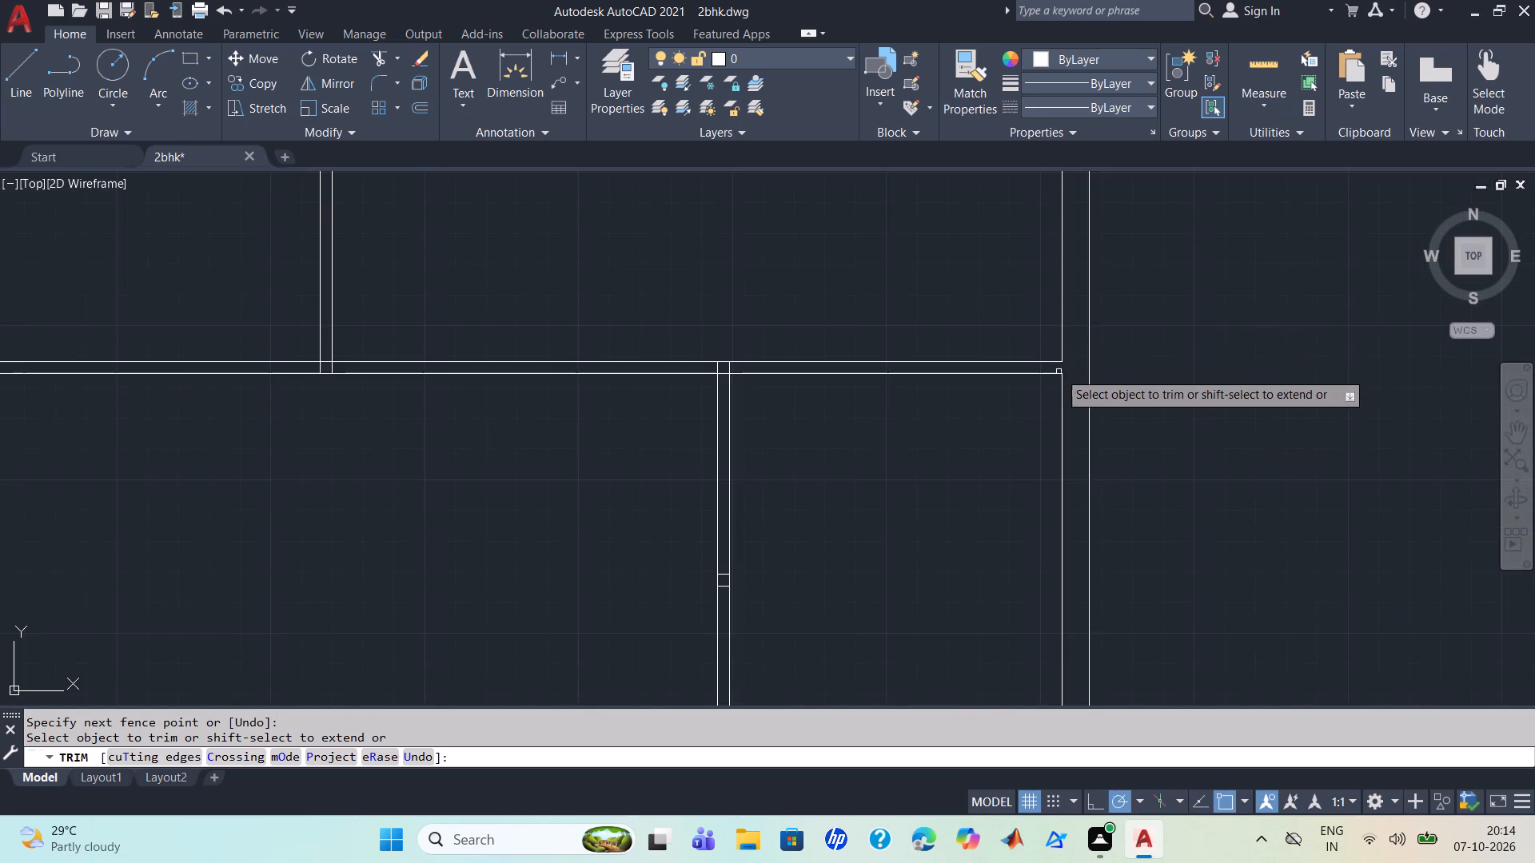
{"action": "scroll", "coordinate": [1003, 337], "scroll_direction": "down", "scroll_amount": 1}
{"action": "scroll", "coordinate": [815, 346], "scroll_direction": "up", "scroll_amount": 4}
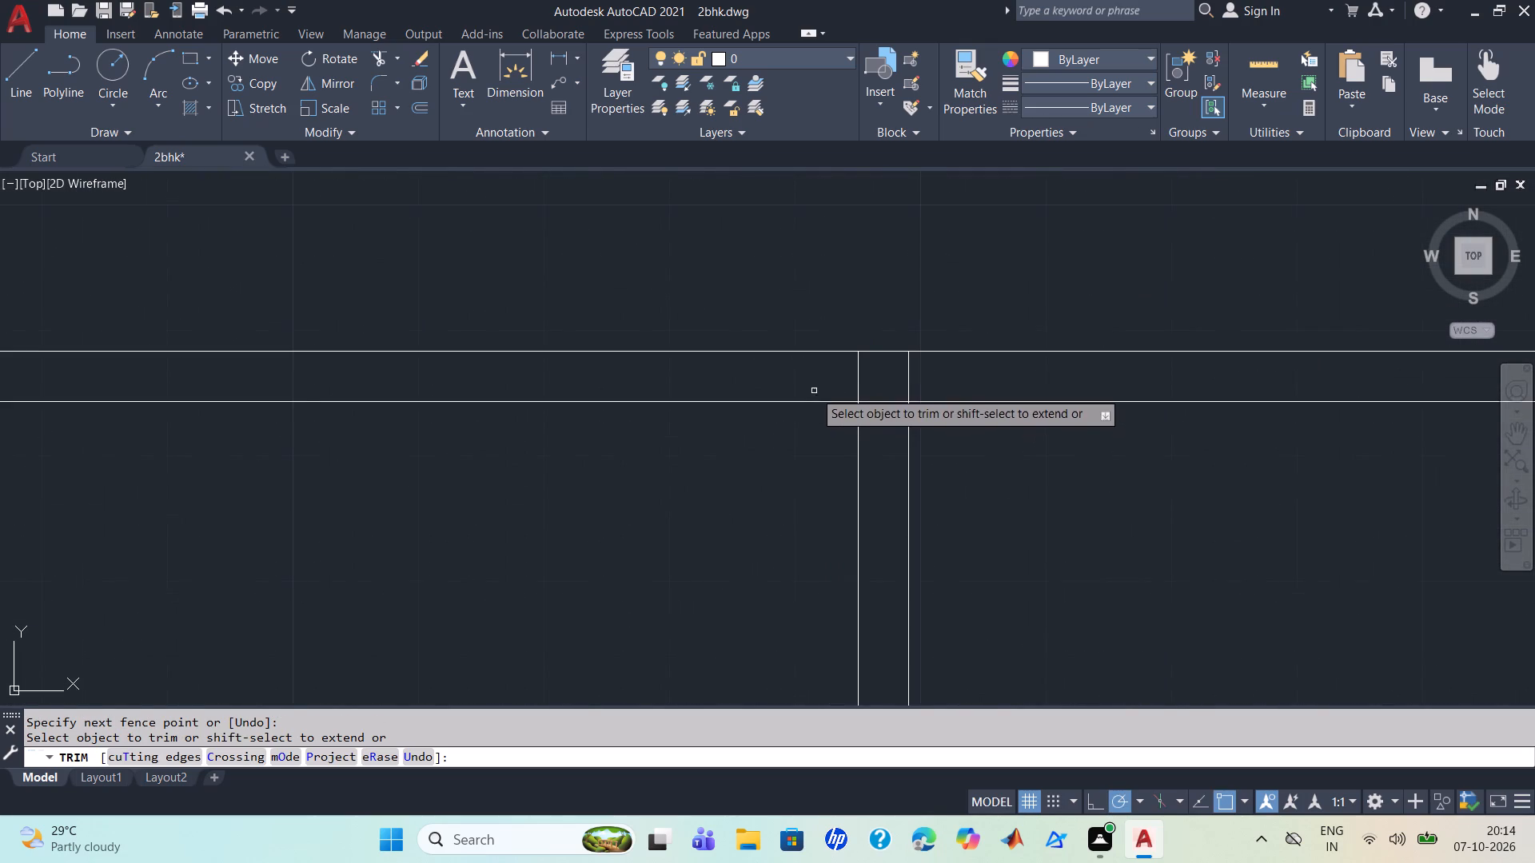
{"action": "left_click_drag", "start_coordinate": [812, 387], "coordinate": [892, 419]}
Trim the overlapping lines where the northeast room's west partition meets the central room's north wall.
{"action": "scroll", "coordinate": [636, 292], "scroll_direction": "down", "scroll_amount": 3}
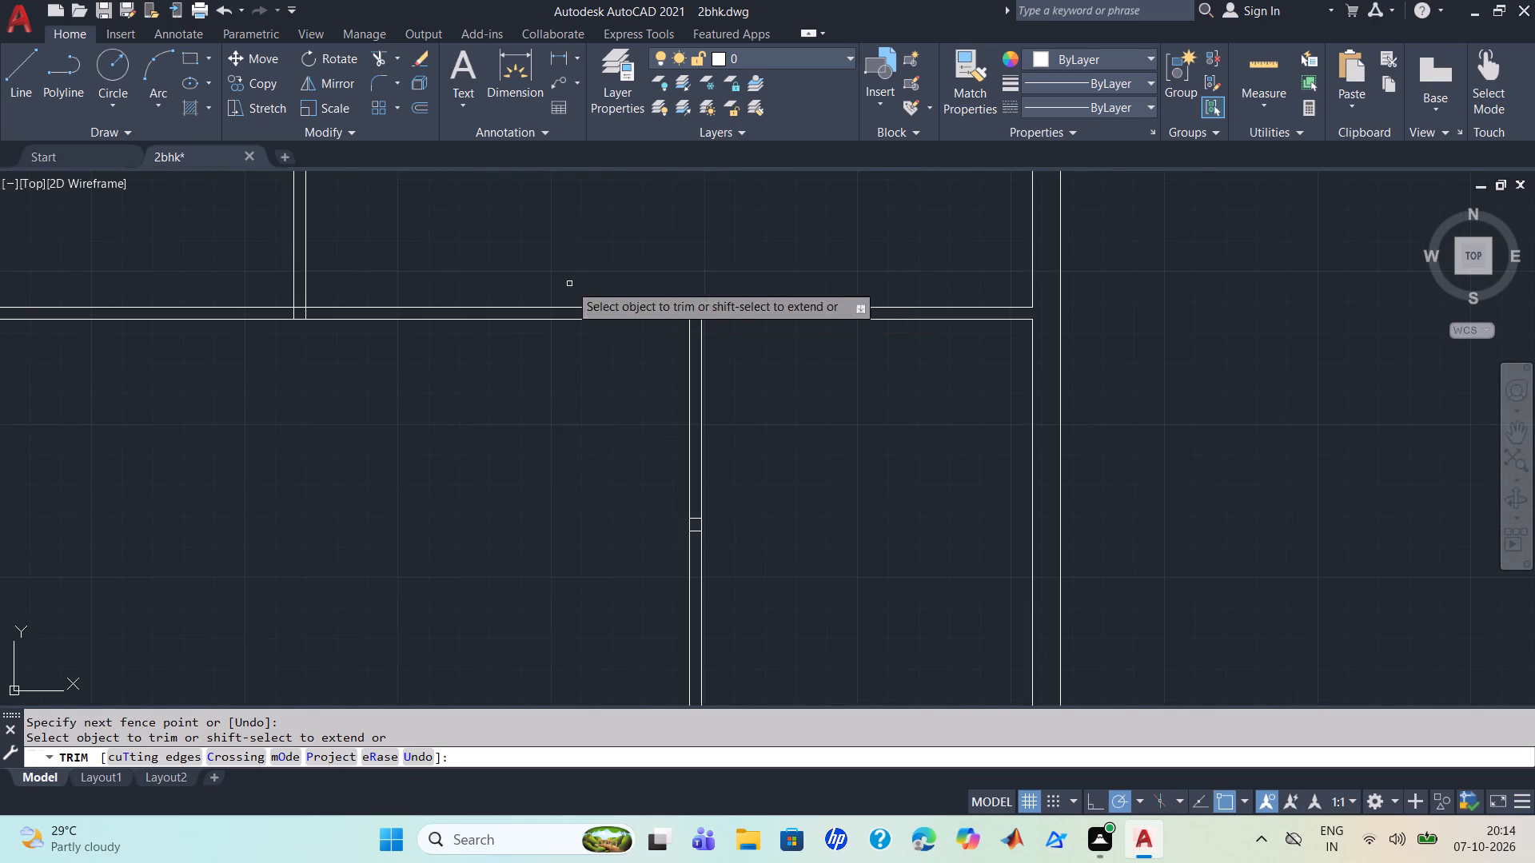
{"action": "middle_click_drag", "start_coordinate": [401, 244], "coordinate": [903, 356]}
{"action": "scroll", "coordinate": [793, 432], "scroll_direction": "up", "scroll_amount": 2}
{"action": "left_click_drag", "start_coordinate": [764, 406], "coordinate": [787, 409]}
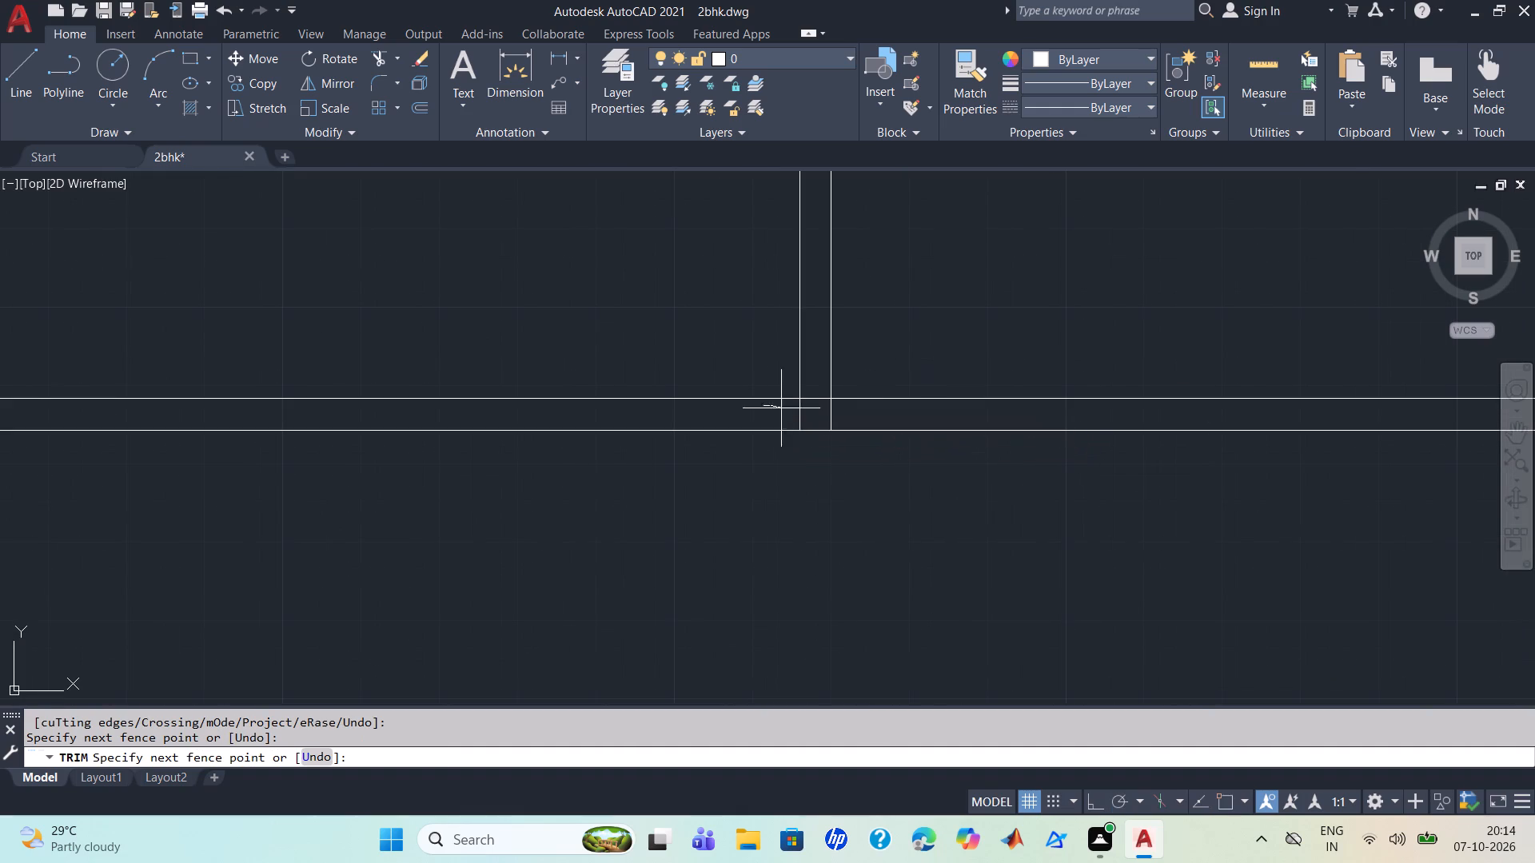
{"action": "left_click_drag", "start_coordinate": [787, 409], "coordinate": [854, 424]}
Trim the overlapping lines where the partition between the two middle north rooms meets the northeast room's west partition.
{"action": "scroll", "coordinate": [945, 324], "scroll_direction": "down", "scroll_amount": 3}
{"action": "middle_click_drag", "start_coordinate": [1098, 291], "coordinate": [692, 499]}
{"action": "scroll", "coordinate": [445, 308], "scroll_direction": "up", "scroll_amount": 4}
{"action": "scroll", "coordinate": [817, 523], "scroll_direction": "down", "scroll_amount": 2}
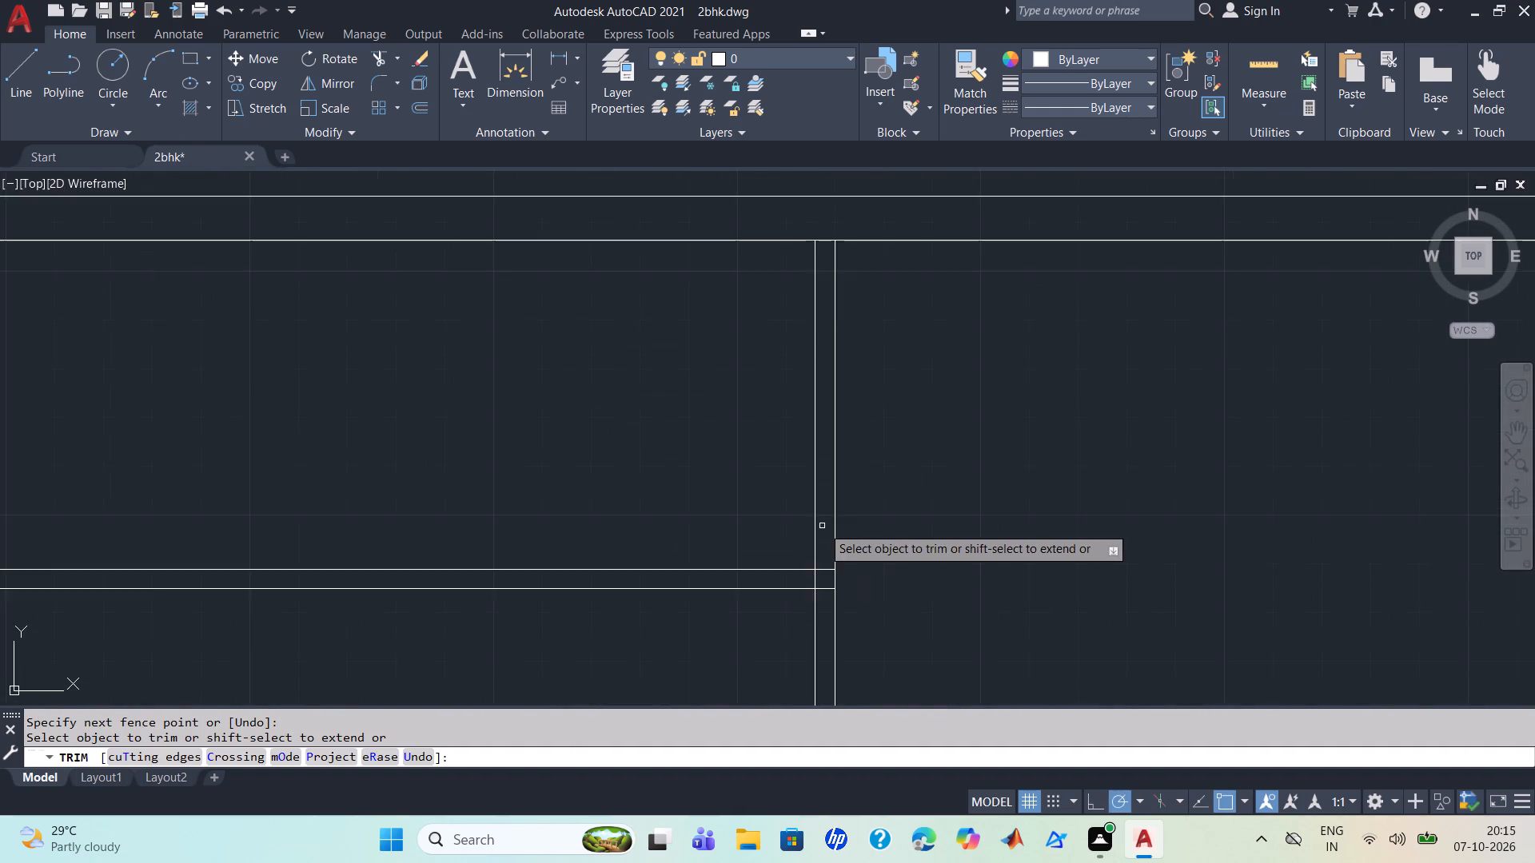
{"action": "middle_click_drag", "start_coordinate": [822, 526], "coordinate": [855, 443]}
{"action": "scroll", "coordinate": [858, 460], "scroll_direction": "up", "scroll_amount": 2}
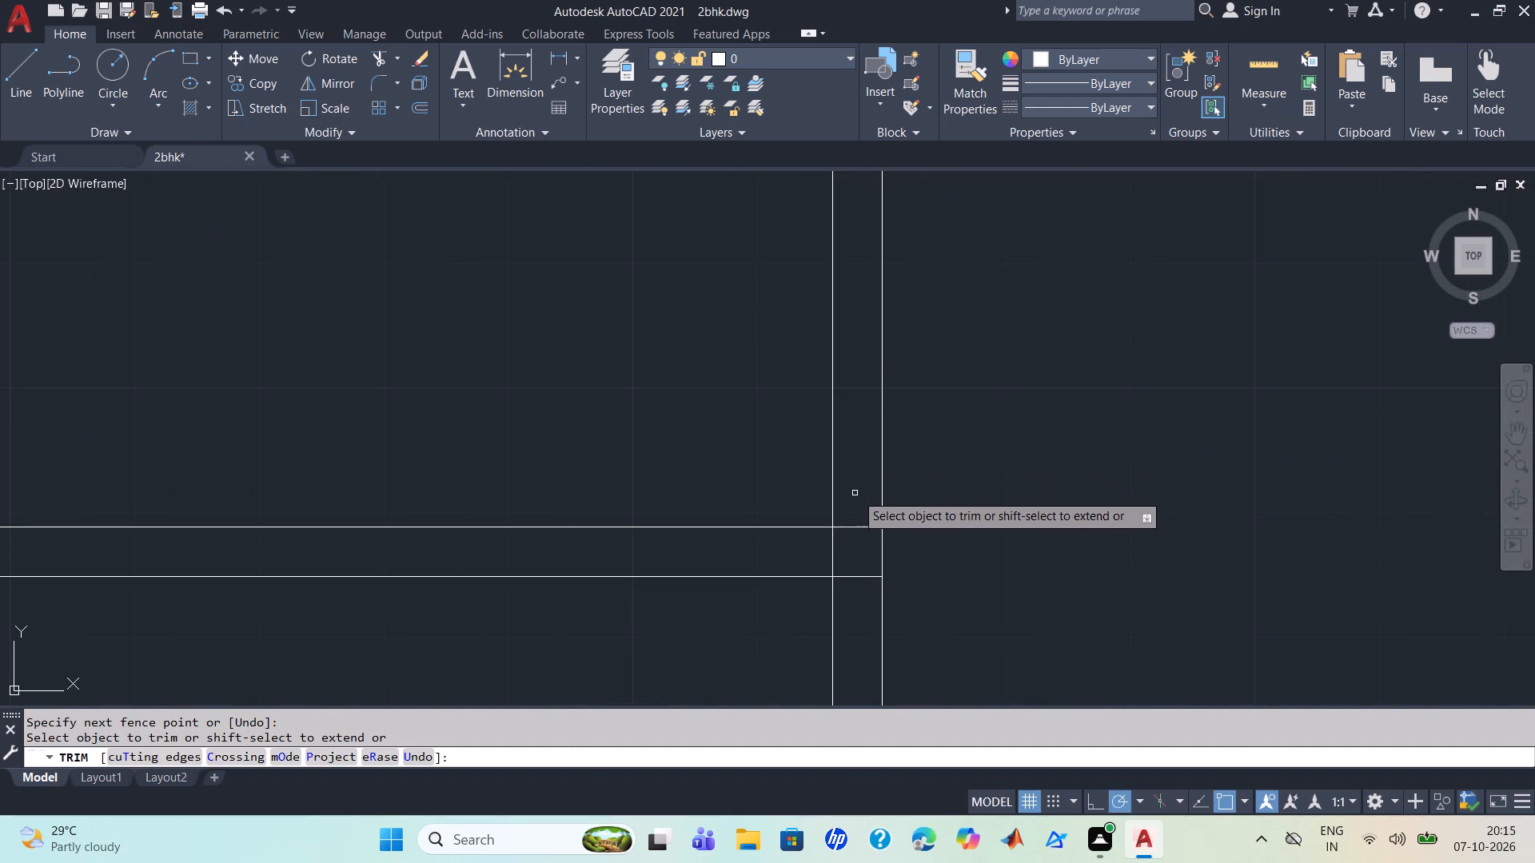
{"action": "left_click_drag", "start_coordinate": [855, 493], "coordinate": [839, 540]}
{"action": "left_click", "coordinate": [857, 534]}
{"action": "left_click_drag", "start_coordinate": [856, 531], "coordinate": [854, 608]}
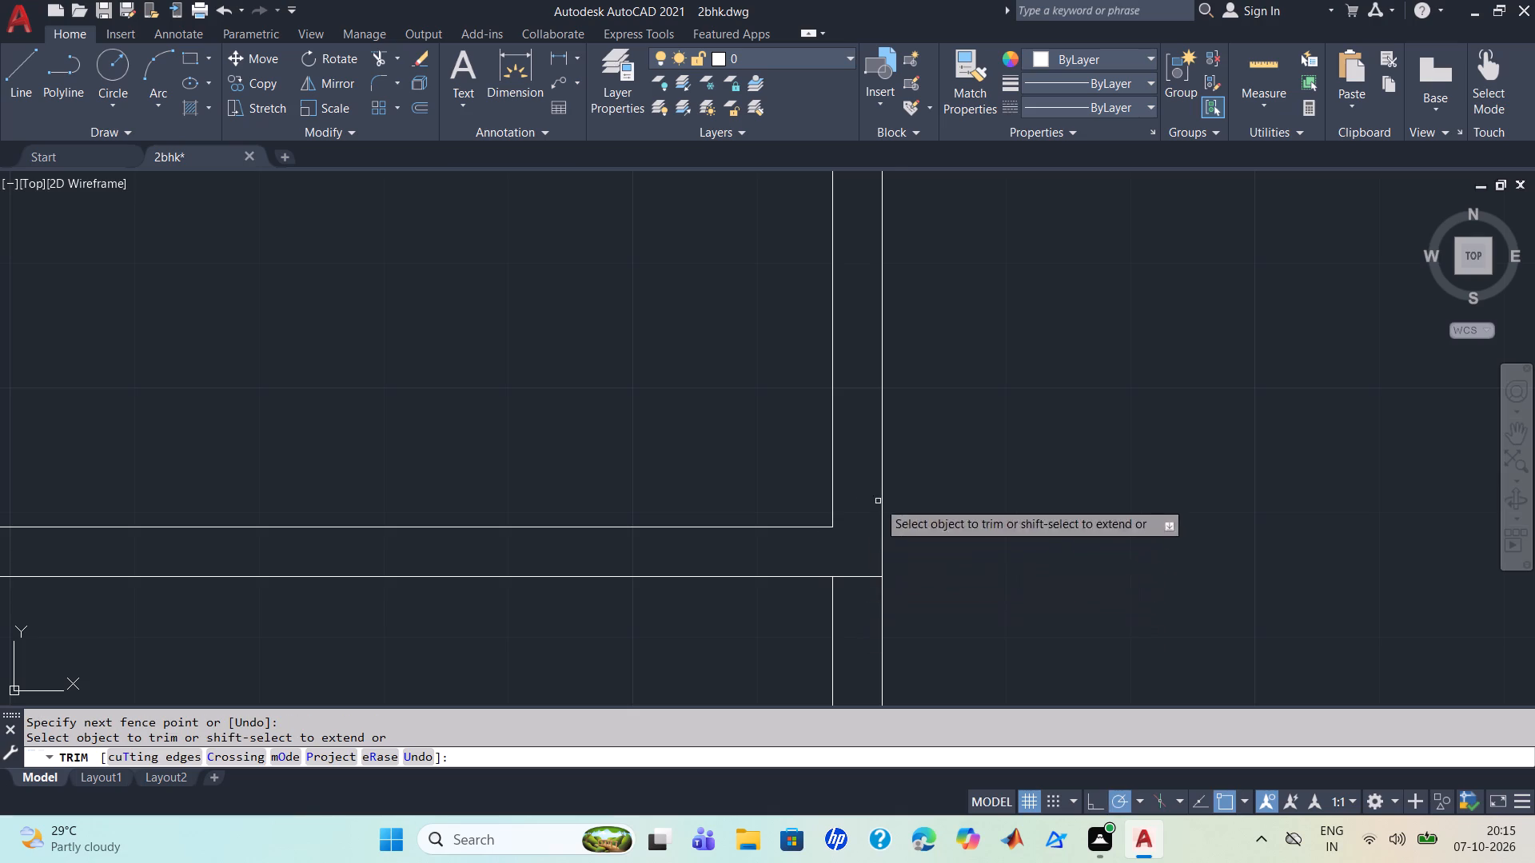
{"action": "left_click_drag", "start_coordinate": [864, 555], "coordinate": [871, 638]}
Trim the north wall's inner line between the two faces of the northeast room's west partition.
{"action": "scroll", "coordinate": [958, 512], "scroll_direction": "down", "scroll_amount": 2}
{"action": "scroll", "coordinate": [1123, 451], "scroll_direction": "down", "scroll_amount": 1}
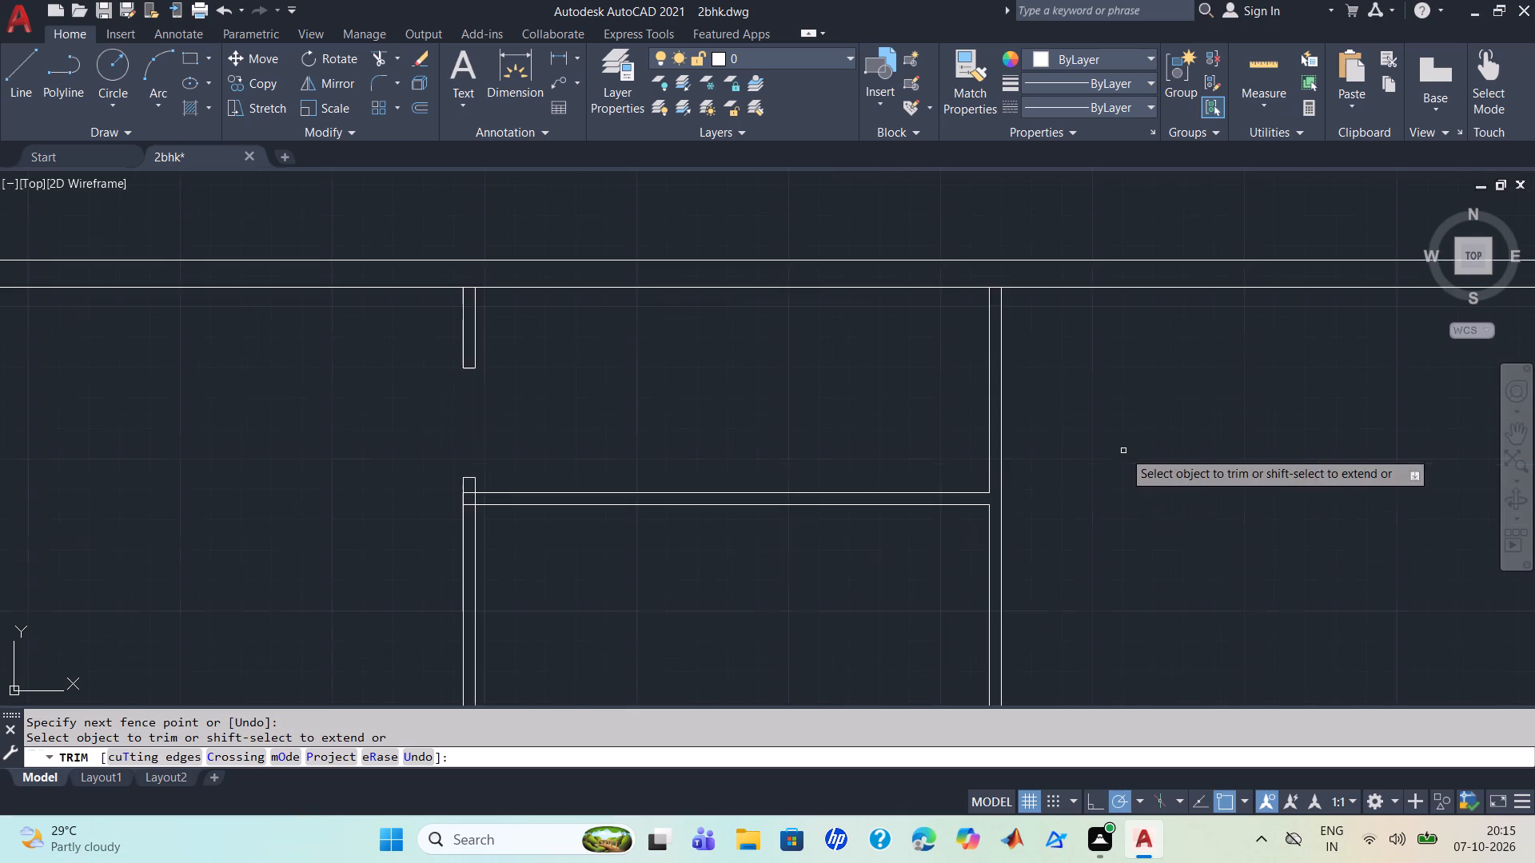
{"action": "middle_click_drag", "start_coordinate": [1123, 451], "coordinate": [1073, 518]}
{"action": "scroll", "coordinate": [956, 380], "scroll_direction": "up", "scroll_amount": 3}
{"action": "left_click_drag", "start_coordinate": [898, 248], "coordinate": [918, 329]}
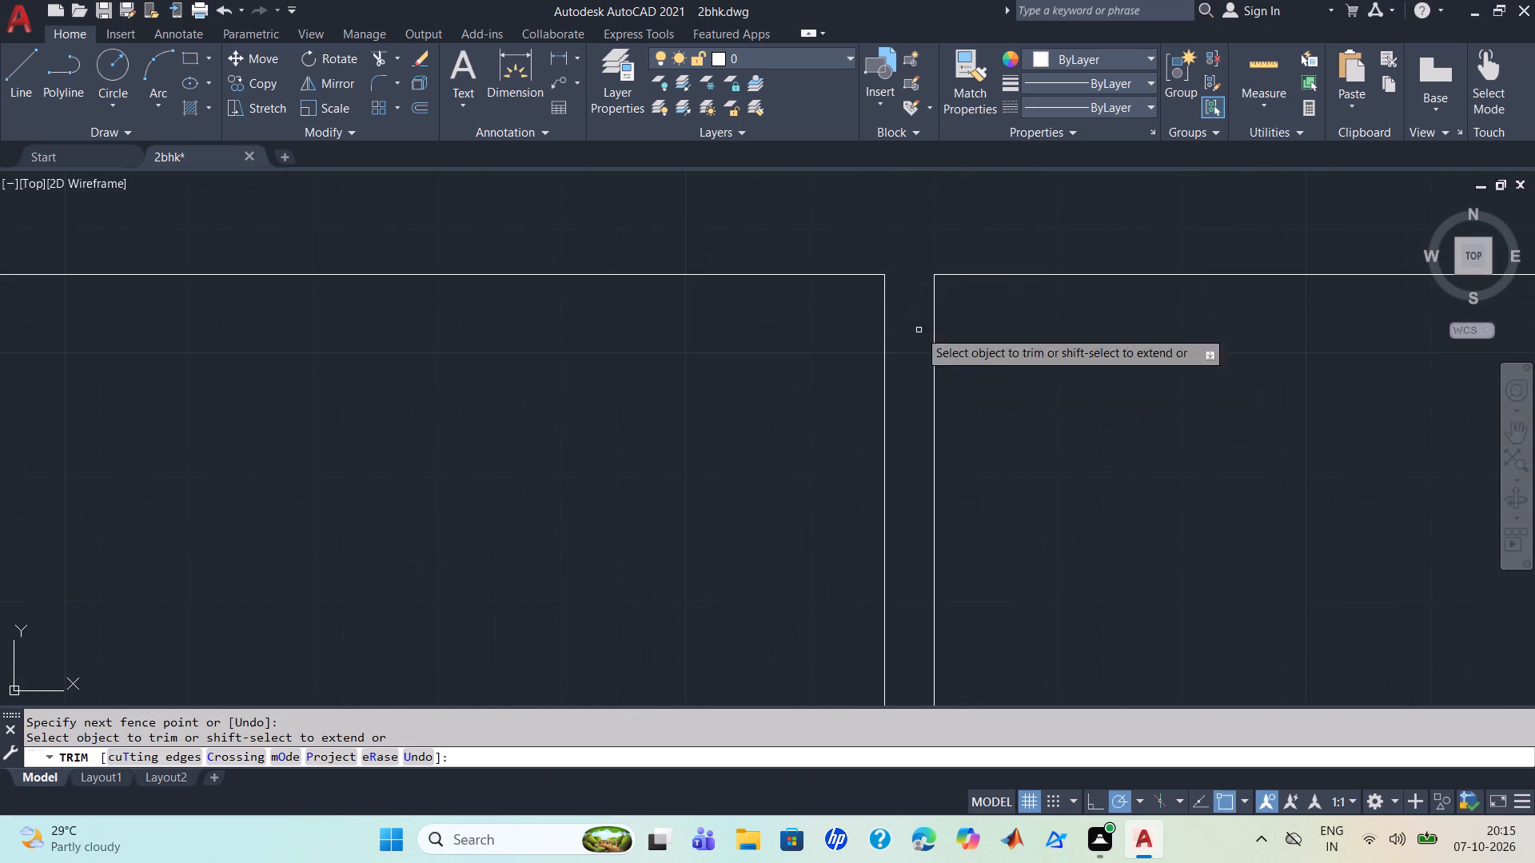
Trim the north wall's inner line between the two faces of the long north-south partition.
{"action": "middle_click_drag", "start_coordinate": [1102, 394], "coordinate": [703, 515]}
{"action": "scroll", "coordinate": [1102, 394], "scroll_direction": "down", "scroll_amount": 1}
{"action": "scroll", "coordinate": [1098, 565], "scroll_direction": "down", "scroll_amount": 2}
{"action": "middle_click_drag", "start_coordinate": [1213, 615], "coordinate": [883, 416]}
{"action": "scroll", "coordinate": [1086, 388], "scroll_direction": "up", "scroll_amount": 1}
{"action": "scroll", "coordinate": [1086, 391], "scroll_direction": "down", "scroll_amount": 3}
{"action": "scroll", "coordinate": [648, 396], "scroll_direction": "up", "scroll_amount": 2}
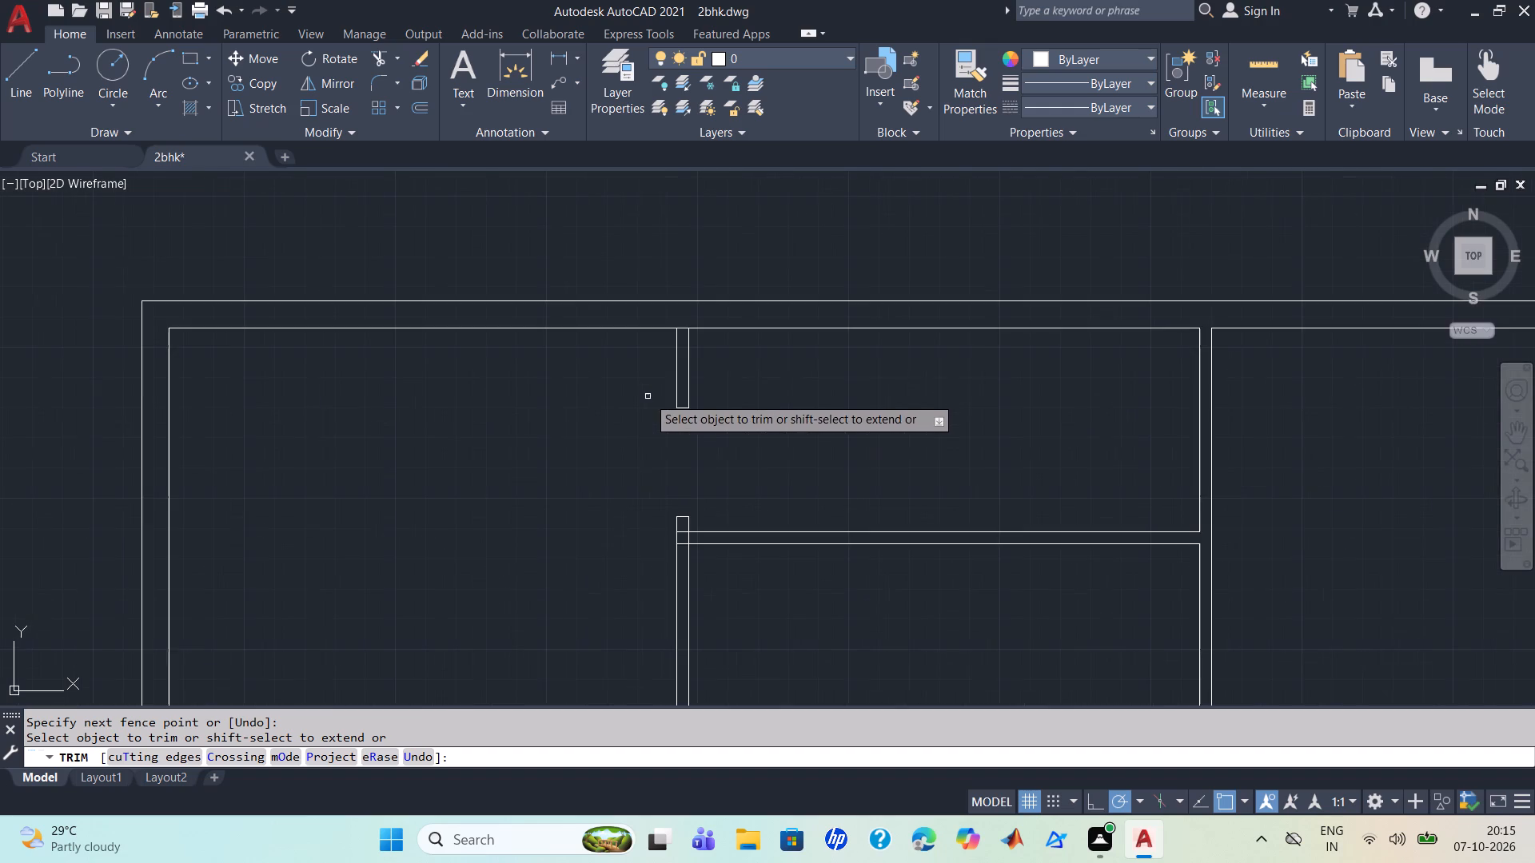
{"action": "scroll", "coordinate": [710, 328], "scroll_direction": "up", "scroll_amount": 4}
{"action": "left_click_drag", "start_coordinate": [511, 279], "coordinate": [488, 497]}
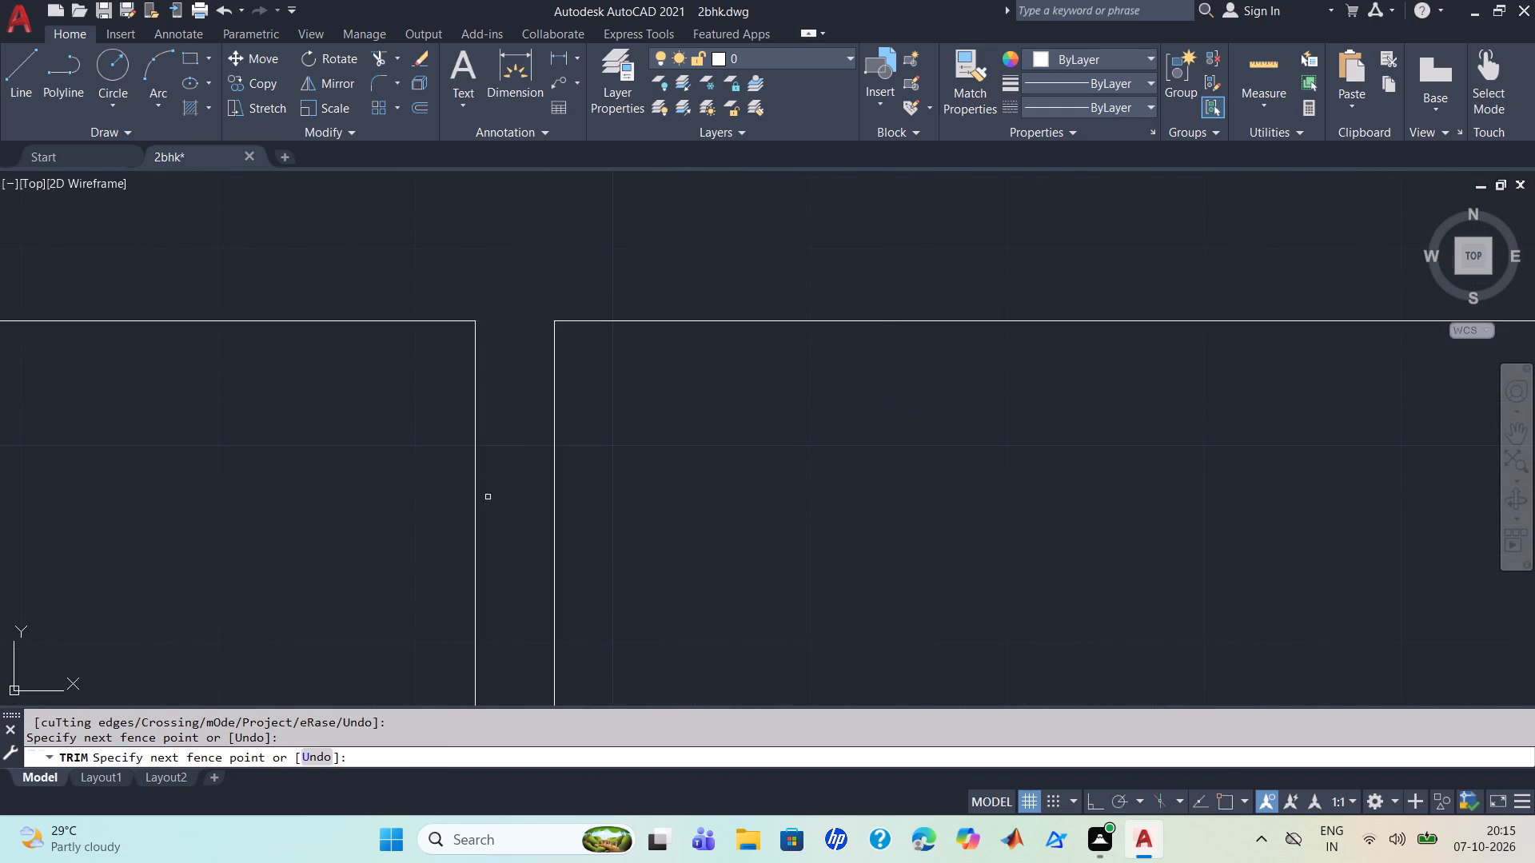
Trim the overlapping lines where the partition between the middle north rooms meets the long north-south partition below the doorway.
{"action": "scroll", "coordinate": [744, 492], "scroll_direction": "down", "scroll_amount": 3}
{"action": "middle_click_drag", "start_coordinate": [783, 541], "coordinate": [847, 333]}
{"action": "scroll", "coordinate": [720, 610], "scroll_direction": "up", "scroll_amount": 3}
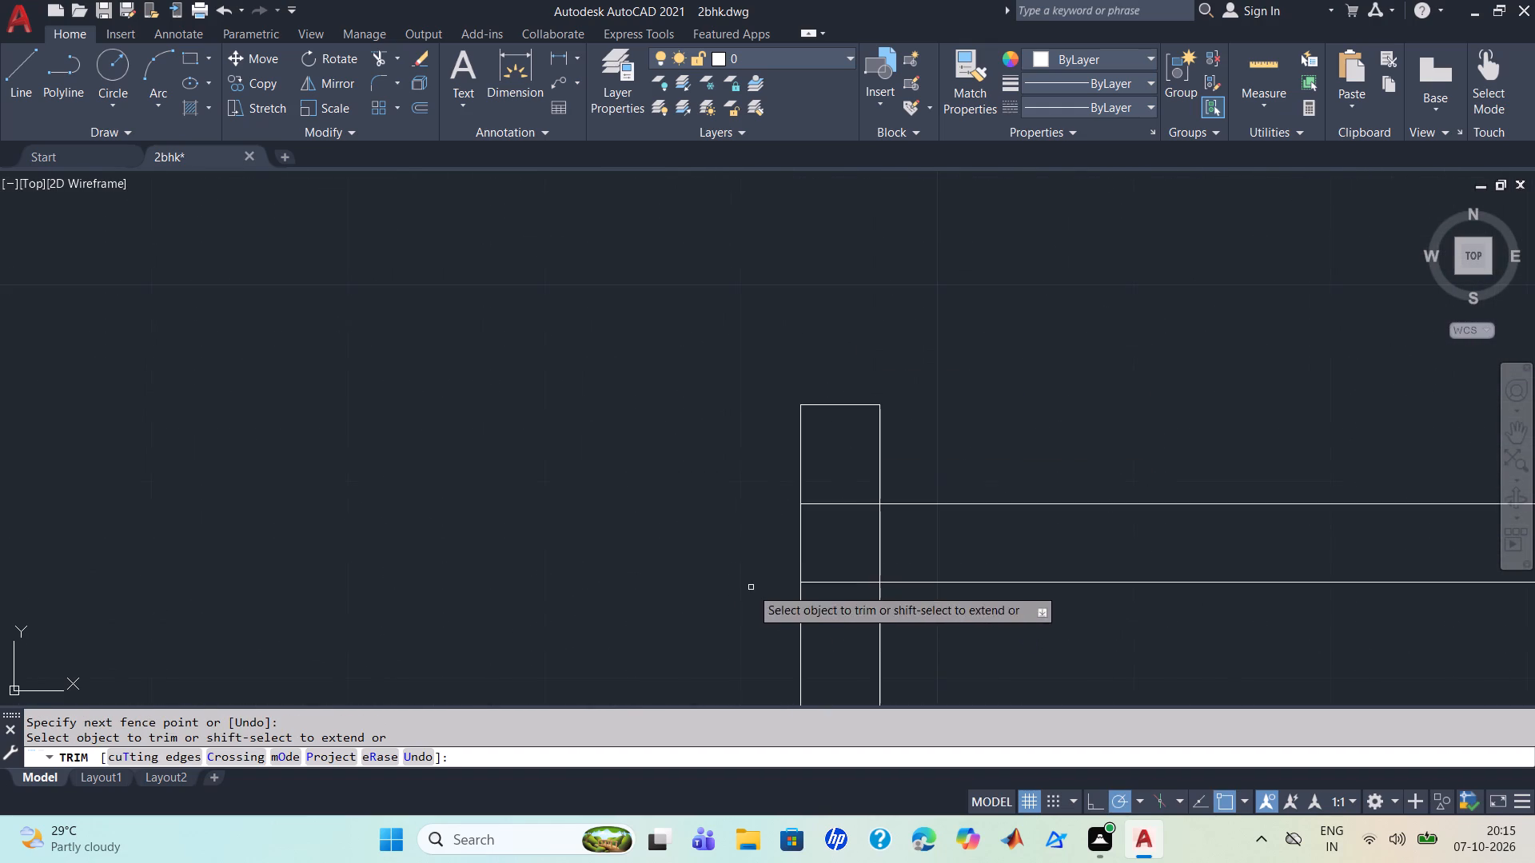
{"action": "left_click_drag", "start_coordinate": [815, 632], "coordinate": [863, 475]}
Trim the overlapping lines where the short wall stub beside the central room's north doorway meets the long north-south partition.
{"action": "scroll", "coordinate": [858, 475], "scroll_direction": "down", "scroll_amount": 1}
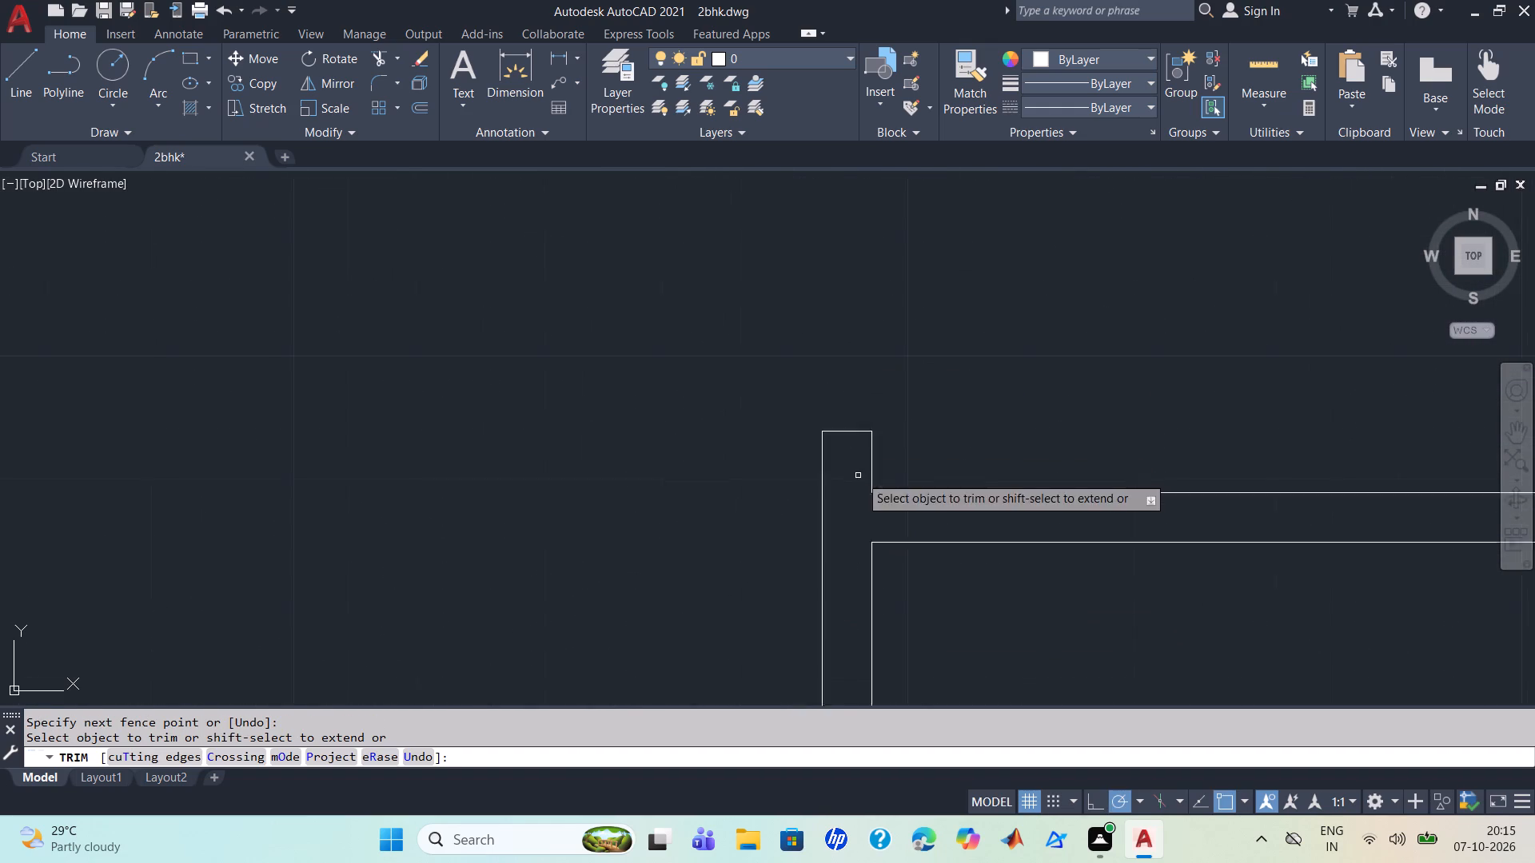
{"action": "scroll", "coordinate": [861, 476], "scroll_direction": "down", "scroll_amount": 5}
{"action": "middle_click_drag", "start_coordinate": [1031, 648], "coordinate": [986, 546]}
{"action": "scroll", "coordinate": [952, 543], "scroll_direction": "up", "scroll_amount": 5}
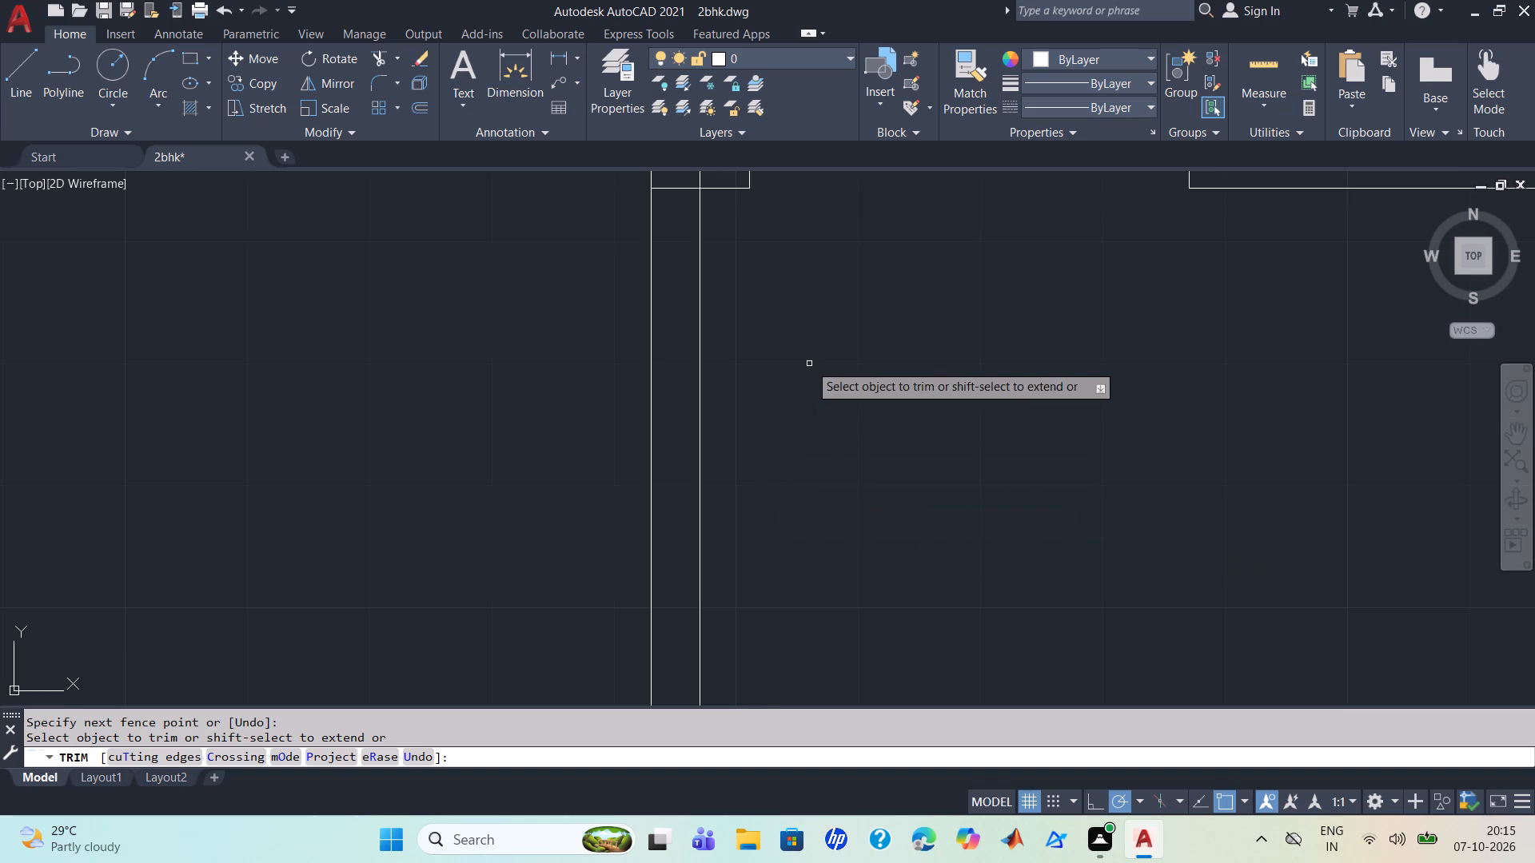
{"action": "scroll", "coordinate": [809, 364], "scroll_direction": "down", "scroll_amount": 2}
{"action": "middle_click_drag", "start_coordinate": [808, 363], "coordinate": [827, 436]}
{"action": "scroll", "coordinate": [780, 396], "scroll_direction": "up", "scroll_amount": 3}
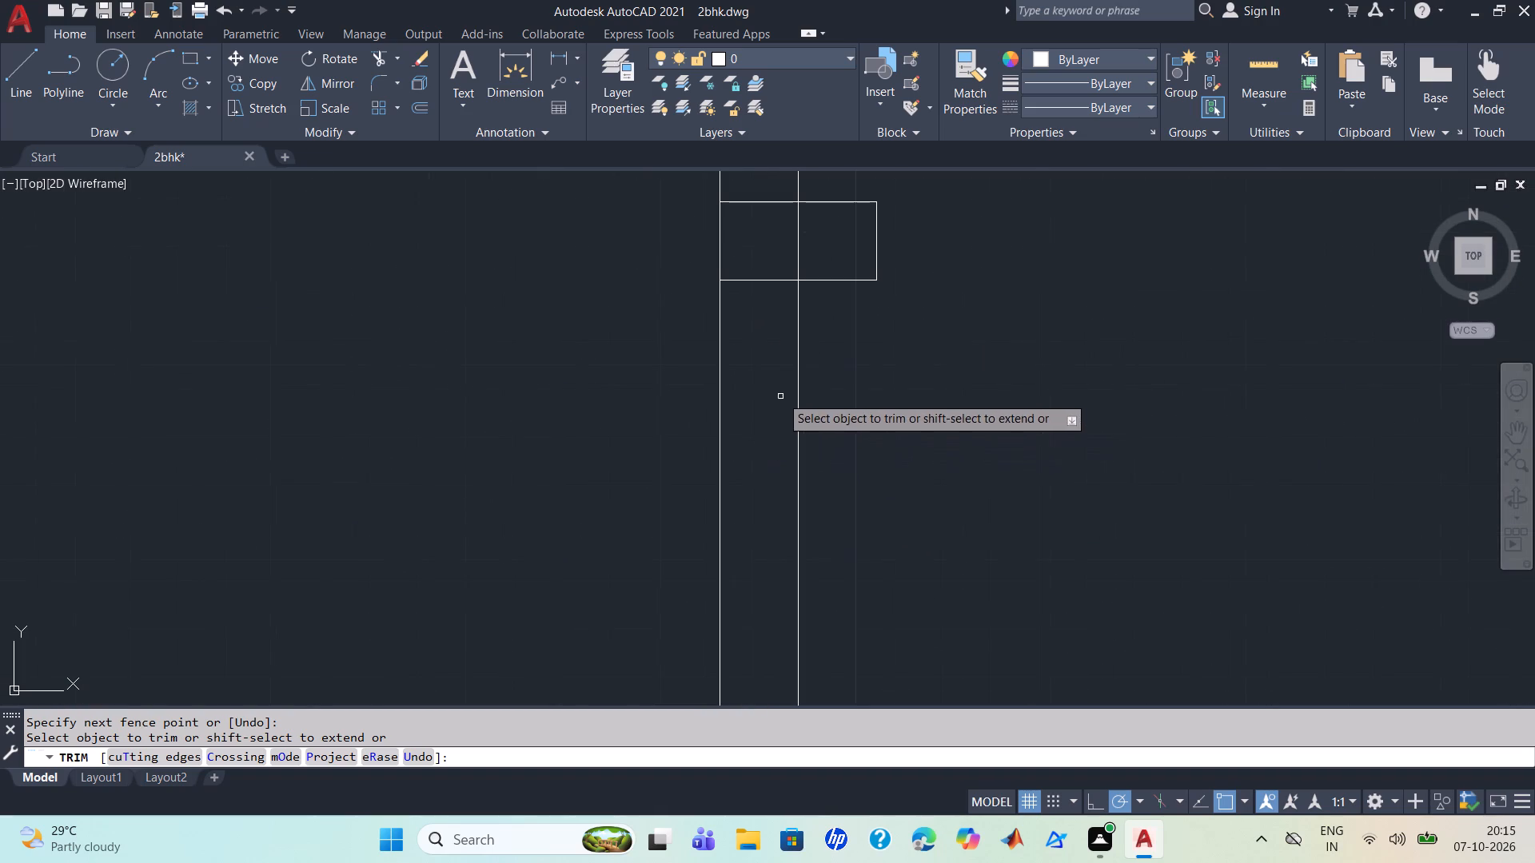
{"action": "left_click_drag", "start_coordinate": [759, 309], "coordinate": [775, 196]}
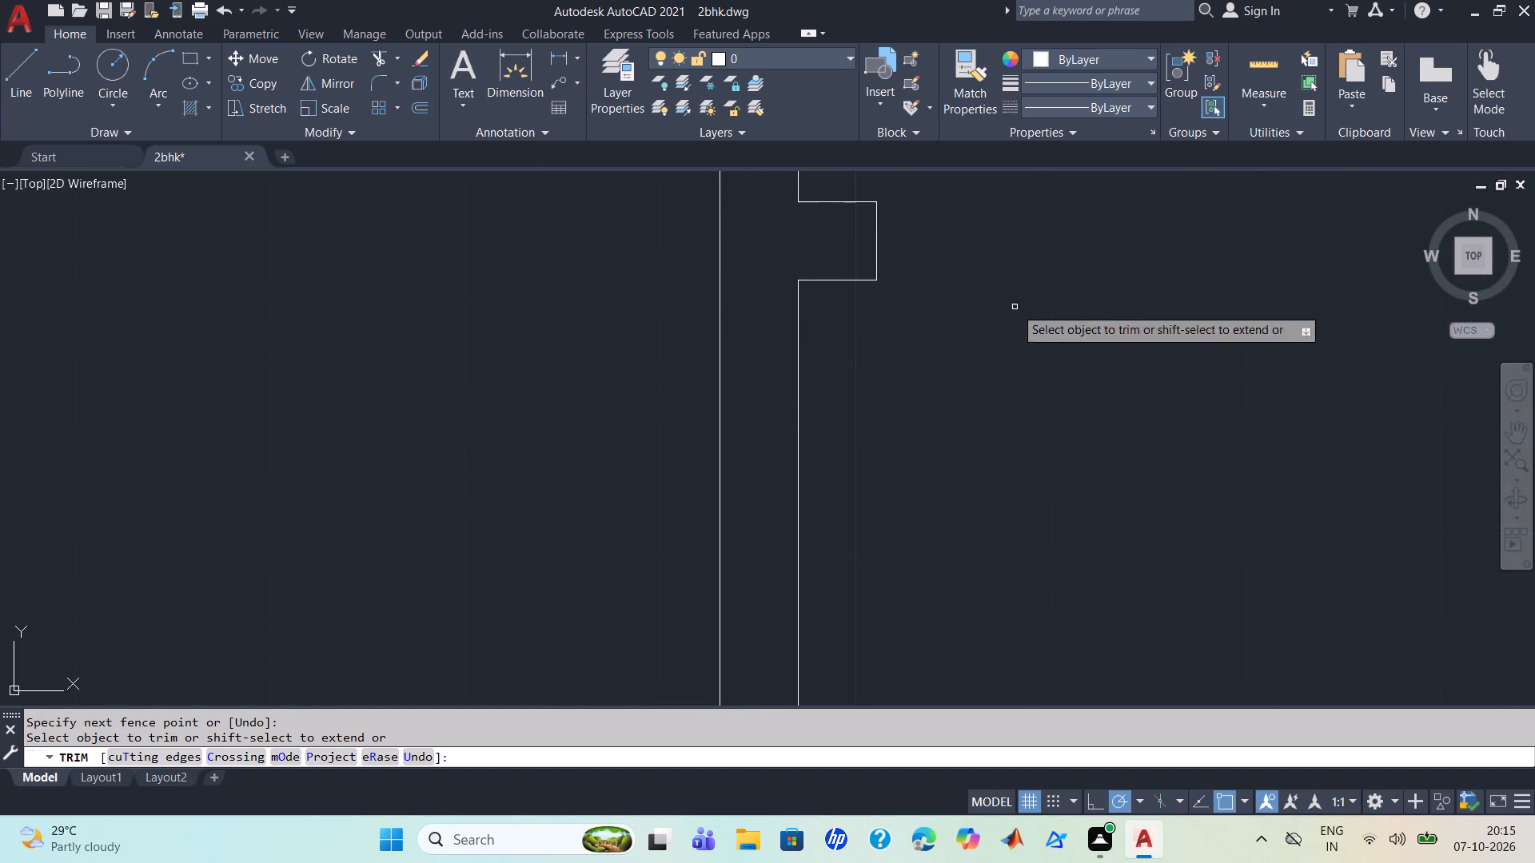
Trim the overlapping lines where the upper and lower west-room partitions meet the long north-south partition.
{"action": "scroll", "coordinate": [1051, 349], "scroll_direction": "down", "scroll_amount": 4}
{"action": "middle_click_drag", "start_coordinate": [1053, 525], "coordinate": [967, 423]}
{"action": "scroll", "coordinate": [911, 580], "scroll_direction": "up", "scroll_amount": 4}
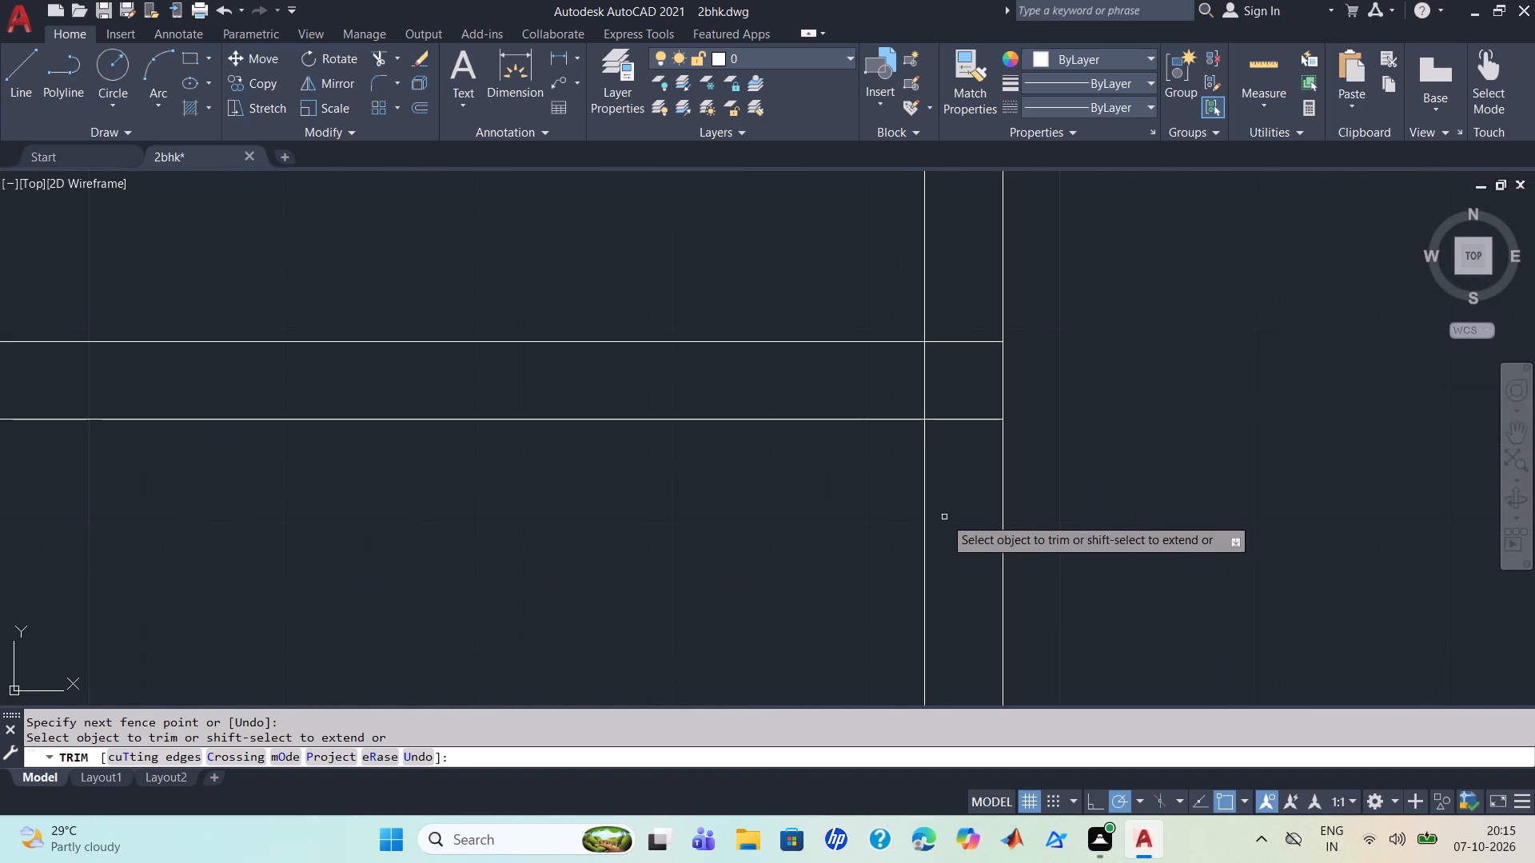
{"action": "left_click_drag", "start_coordinate": [957, 519], "coordinate": [978, 332]}
{"action": "scroll", "coordinate": [1012, 531], "scroll_direction": "down", "scroll_amount": 4}
{"action": "middle_click_drag", "start_coordinate": [1103, 642], "coordinate": [1051, 405]}
{"action": "scroll", "coordinate": [1065, 472], "scroll_direction": "down", "scroll_amount": 2}
{"action": "middle_click_drag", "start_coordinate": [1096, 523], "coordinate": [1015, 381]}
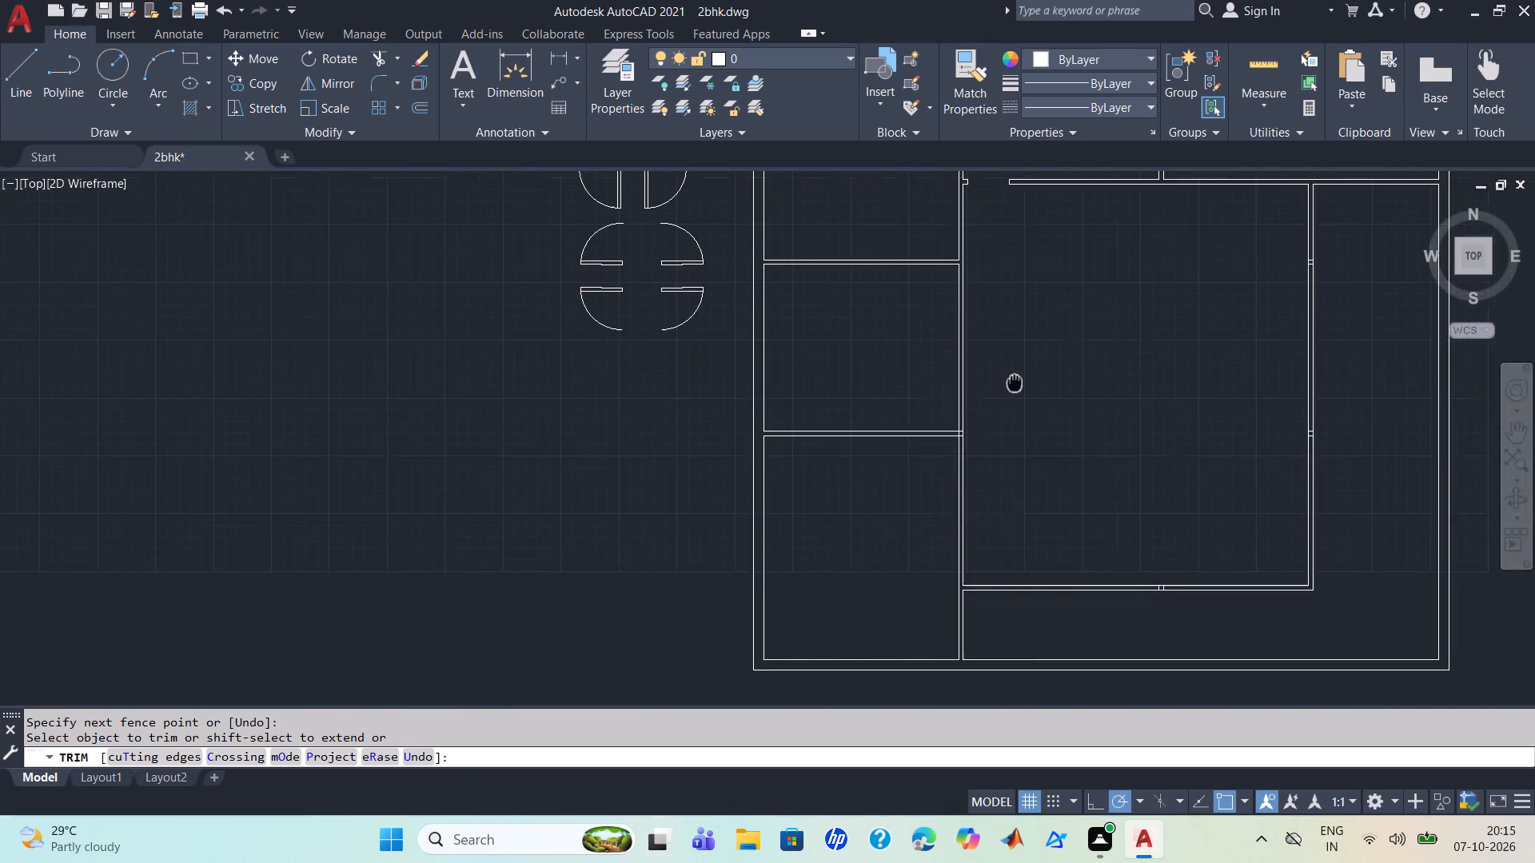
{"action": "middle_click_drag", "start_coordinate": [1015, 381], "coordinate": [1014, 380]}
{"action": "scroll", "coordinate": [944, 451], "scroll_direction": "up", "scroll_amount": 4}
{"action": "left_click_drag", "start_coordinate": [1042, 388], "coordinate": [1002, 336]}
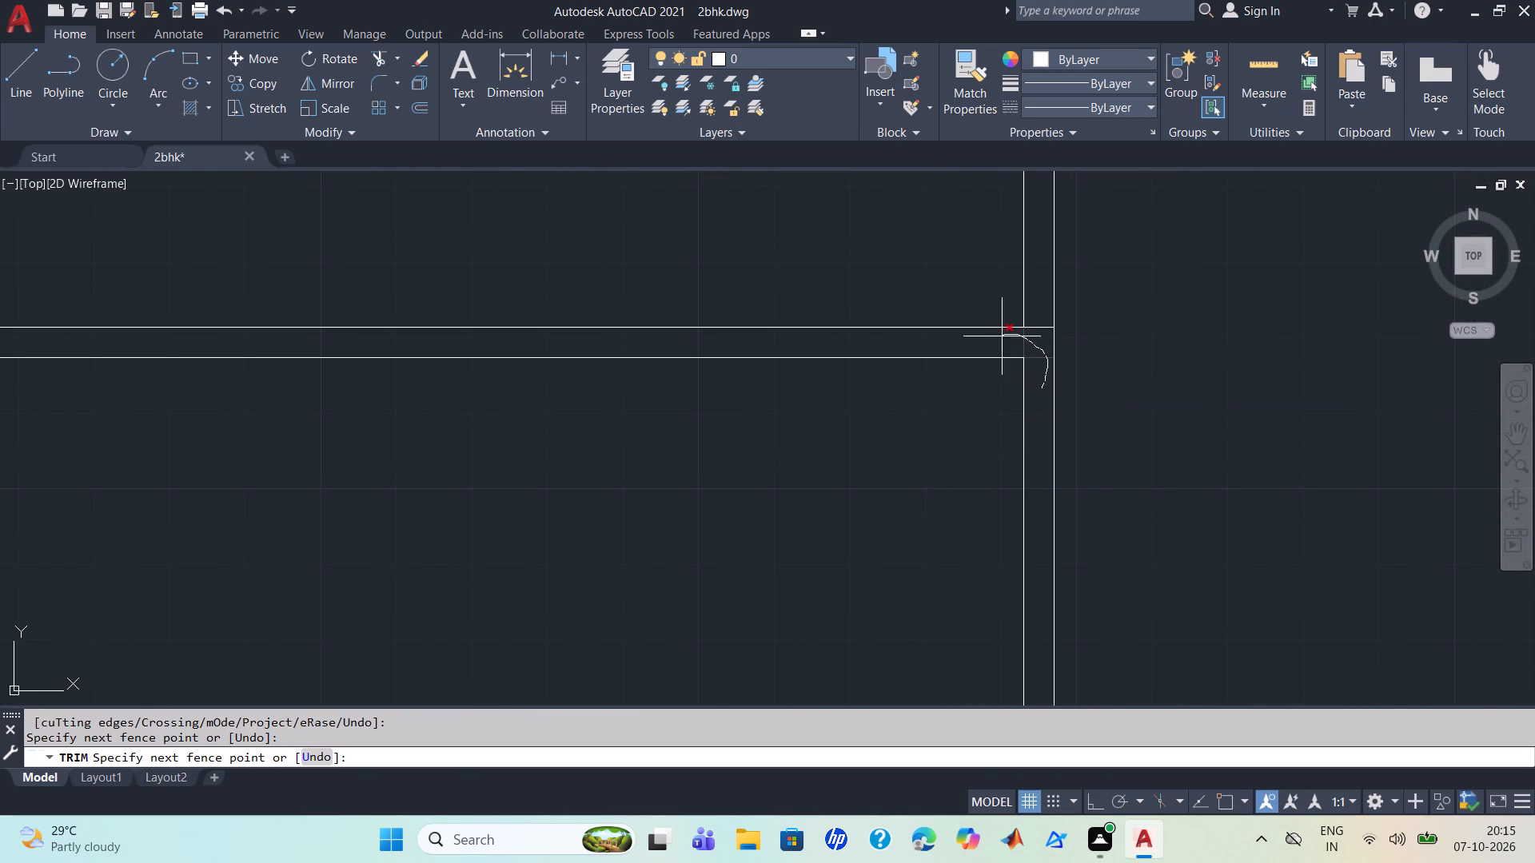
{"action": "left_click_drag", "start_coordinate": [1002, 336], "coordinate": [1049, 315]}
Inspect the wall junctions across the whole floor plan for leftover overlaps and end the Trim command.
{"action": "scroll", "coordinate": [1227, 434], "scroll_direction": "down", "scroll_amount": 3}
{"action": "middle_click_drag", "start_coordinate": [1230, 500], "coordinate": [831, 363]}
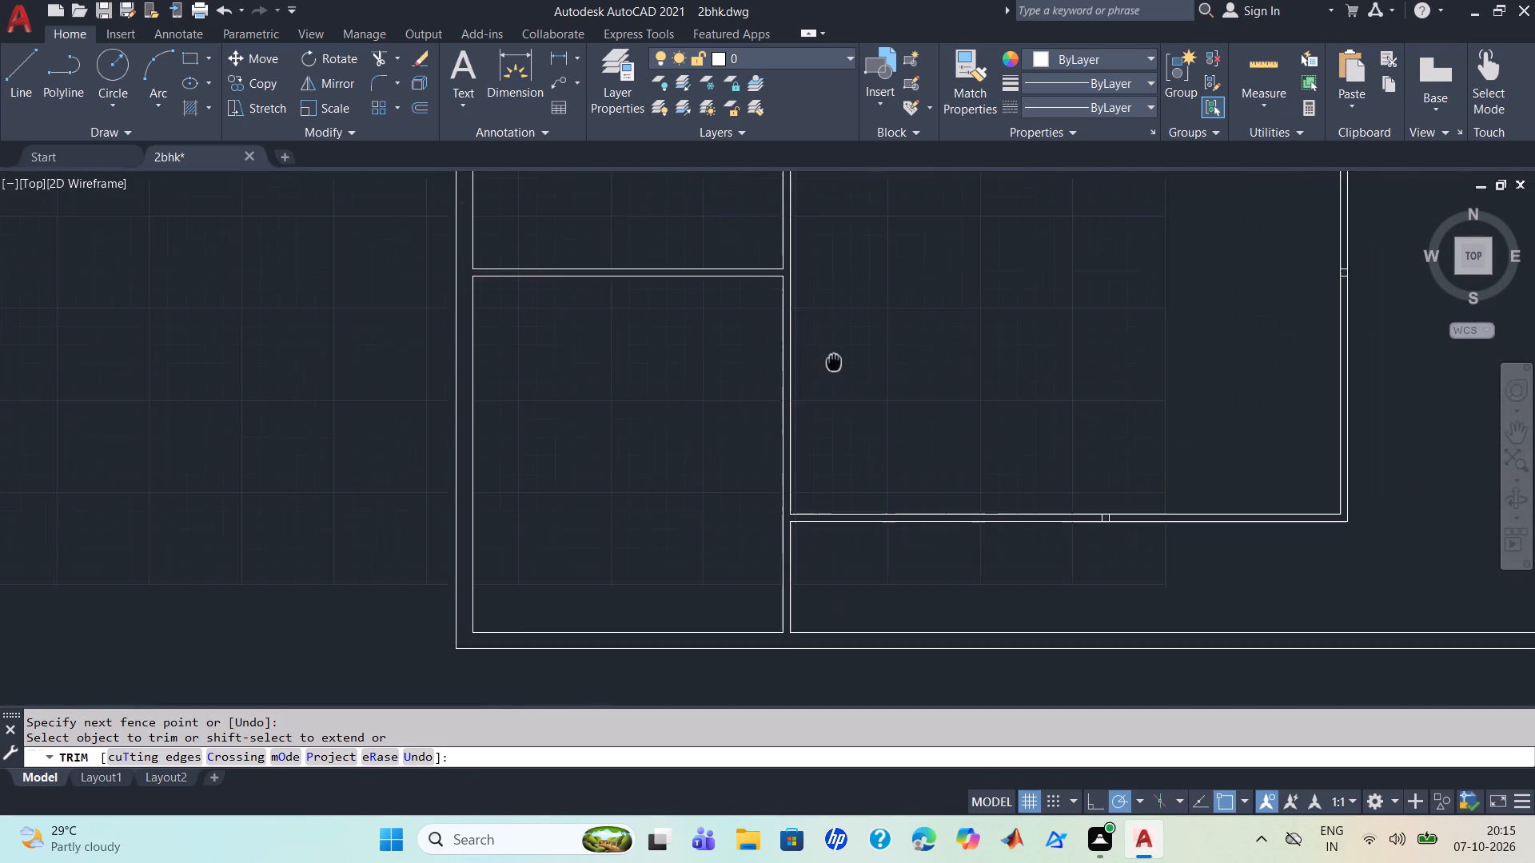
{"action": "middle_click_drag", "start_coordinate": [831, 363], "coordinate": [827, 366]}
{"action": "scroll", "coordinate": [1255, 520], "scroll_direction": "up", "scroll_amount": 4}
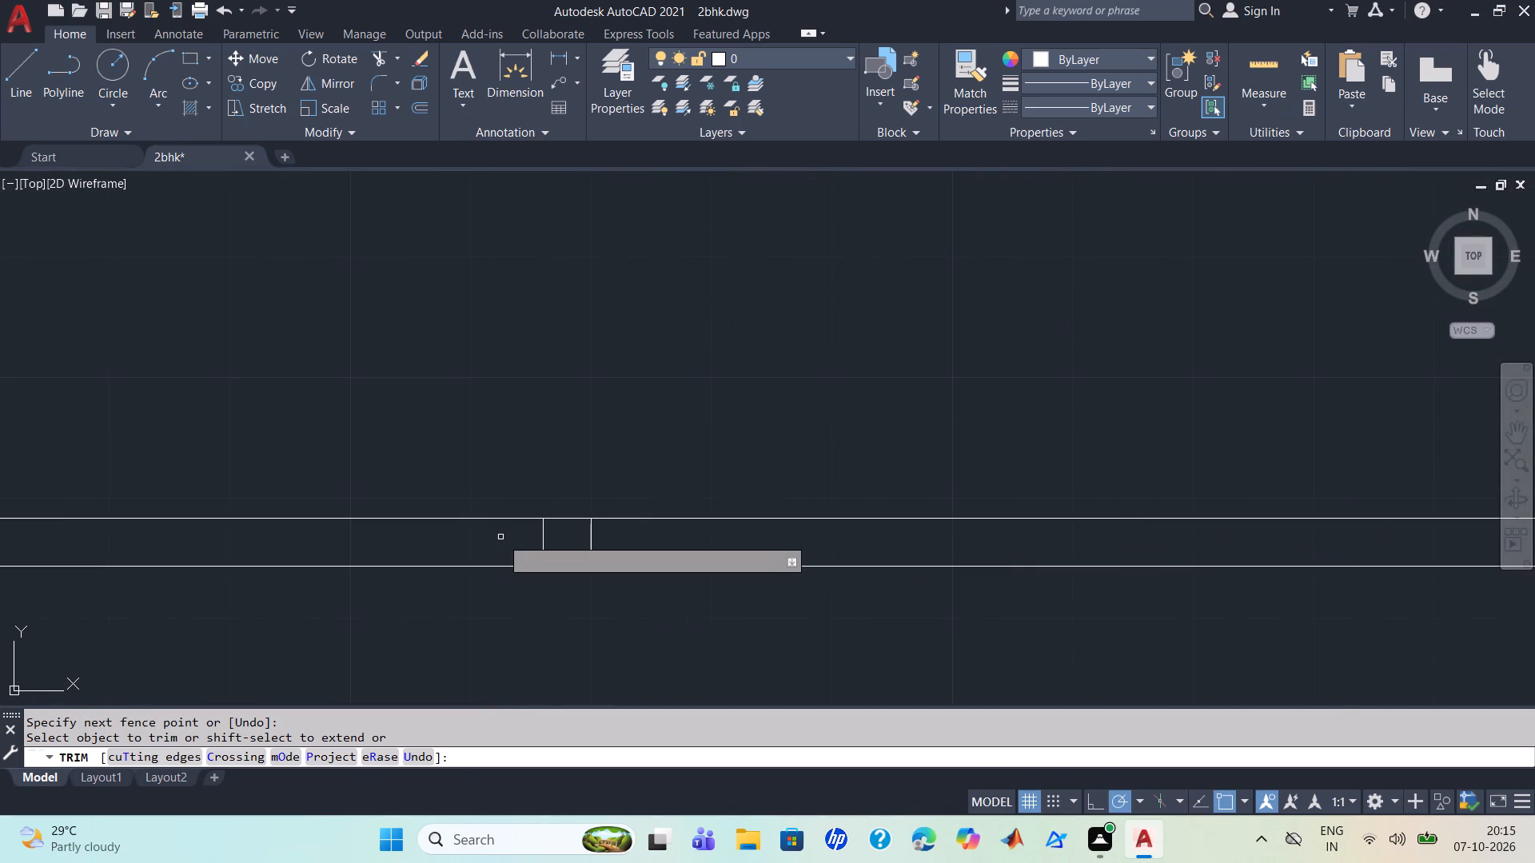
{"action": "scroll", "coordinate": [990, 419], "scroll_direction": "down", "scroll_amount": 2}
{"action": "scroll", "coordinate": [1061, 409], "scroll_direction": "down", "scroll_amount": 3}
{"action": "middle_click_drag", "start_coordinate": [1053, 416], "coordinate": [874, 523]}
{"action": "middle_click_drag", "start_coordinate": [1055, 437], "coordinate": [1020, 540]}
{"action": "middle_click_drag", "start_coordinate": [975, 367], "coordinate": [1129, 674]}
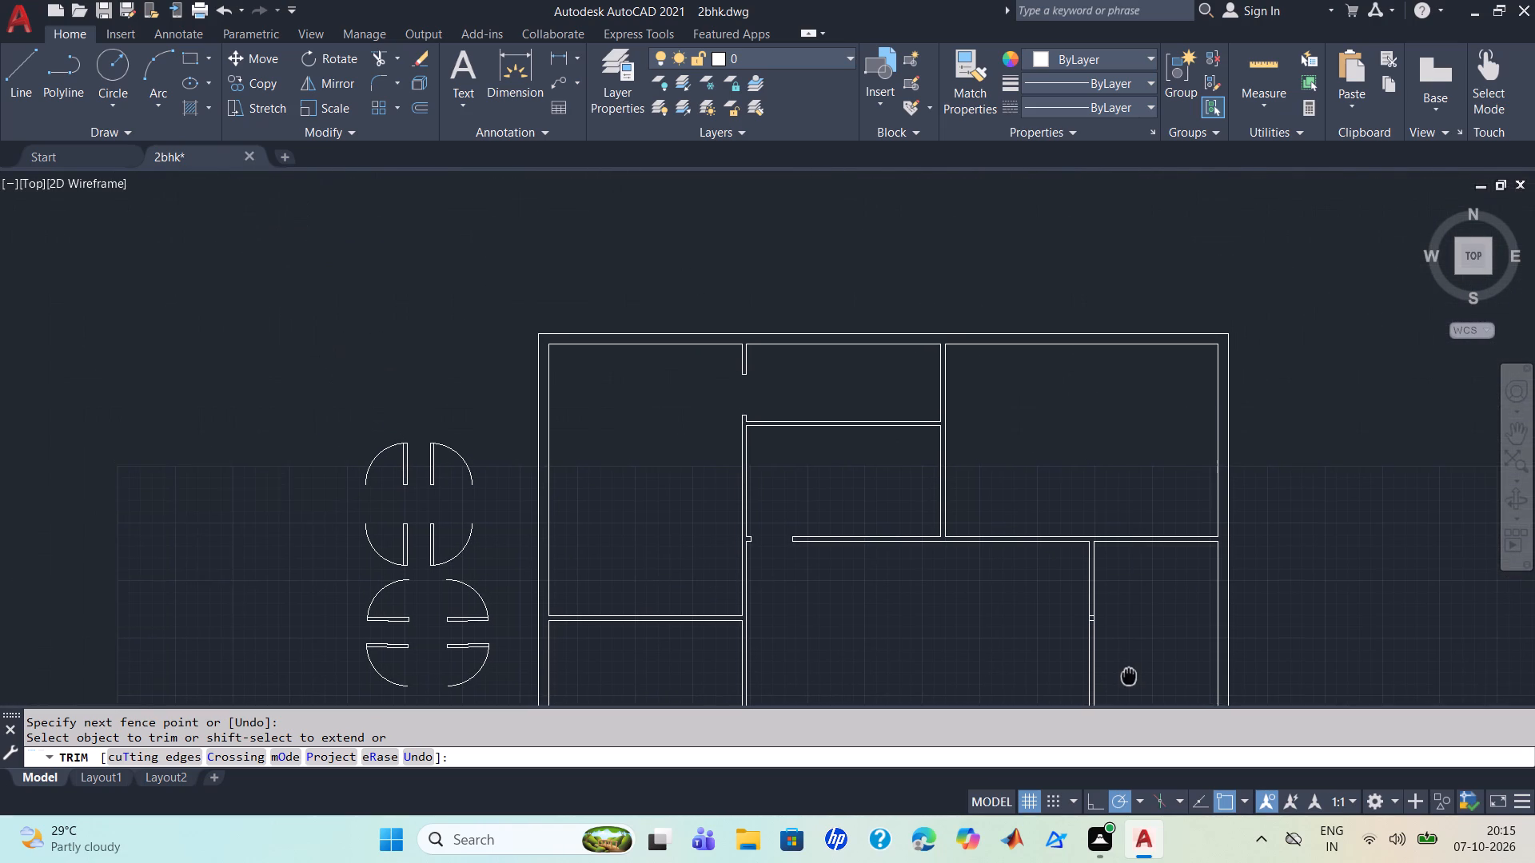
{"action": "middle_click_drag", "start_coordinate": [1129, 674], "coordinate": [1070, 385]}
{"action": "middle_click_drag", "start_coordinate": [1074, 563], "coordinate": [1047, 459]}
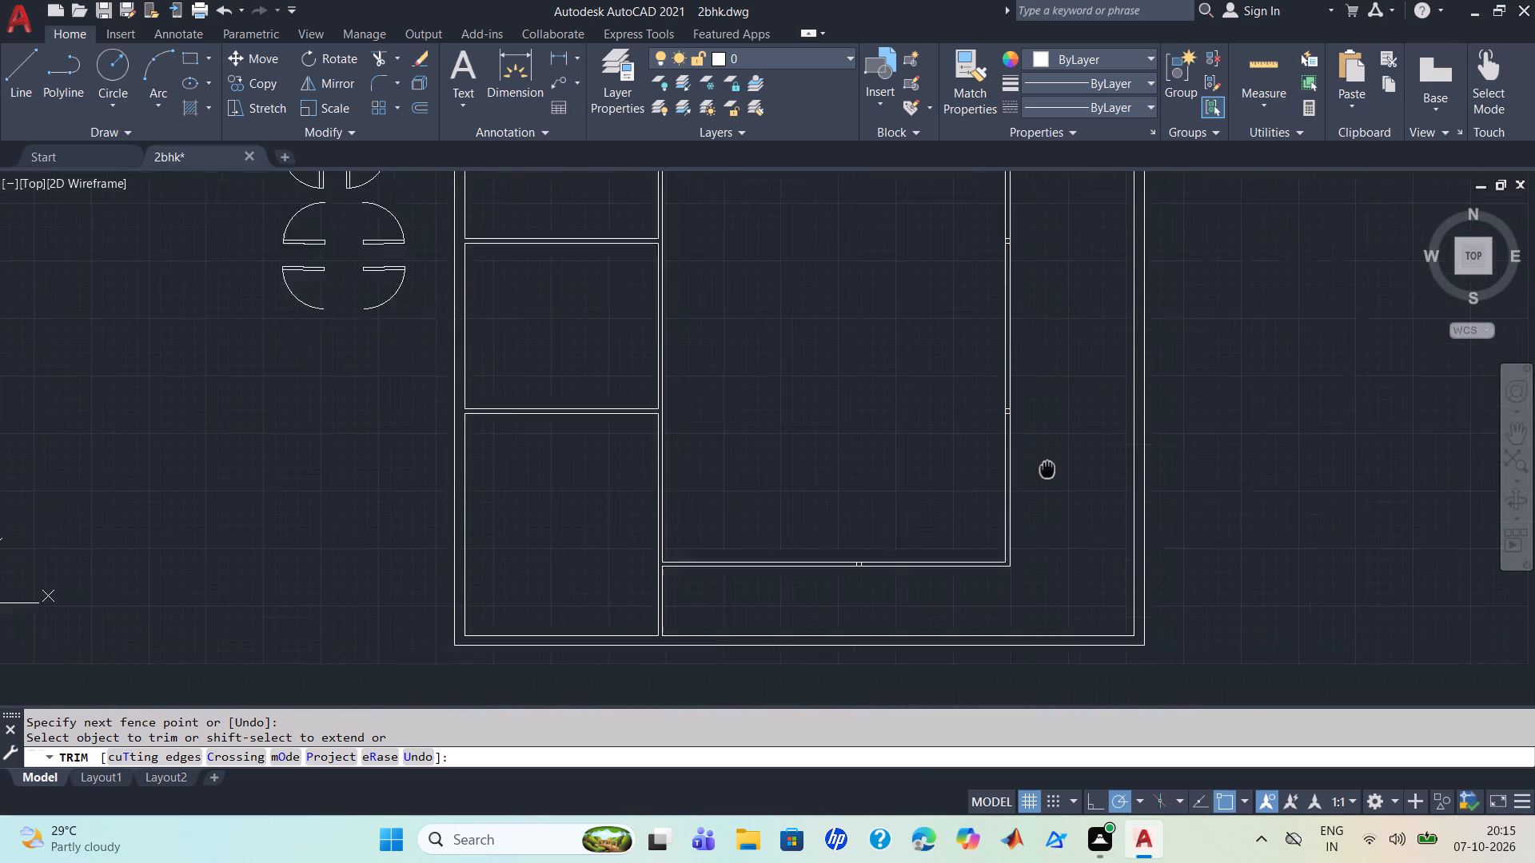
{"action": "middle_click_drag", "start_coordinate": [1047, 459], "coordinate": [1084, 529]}
{"action": "scroll", "coordinate": [974, 405], "scroll_direction": "down", "scroll_amount": 2}
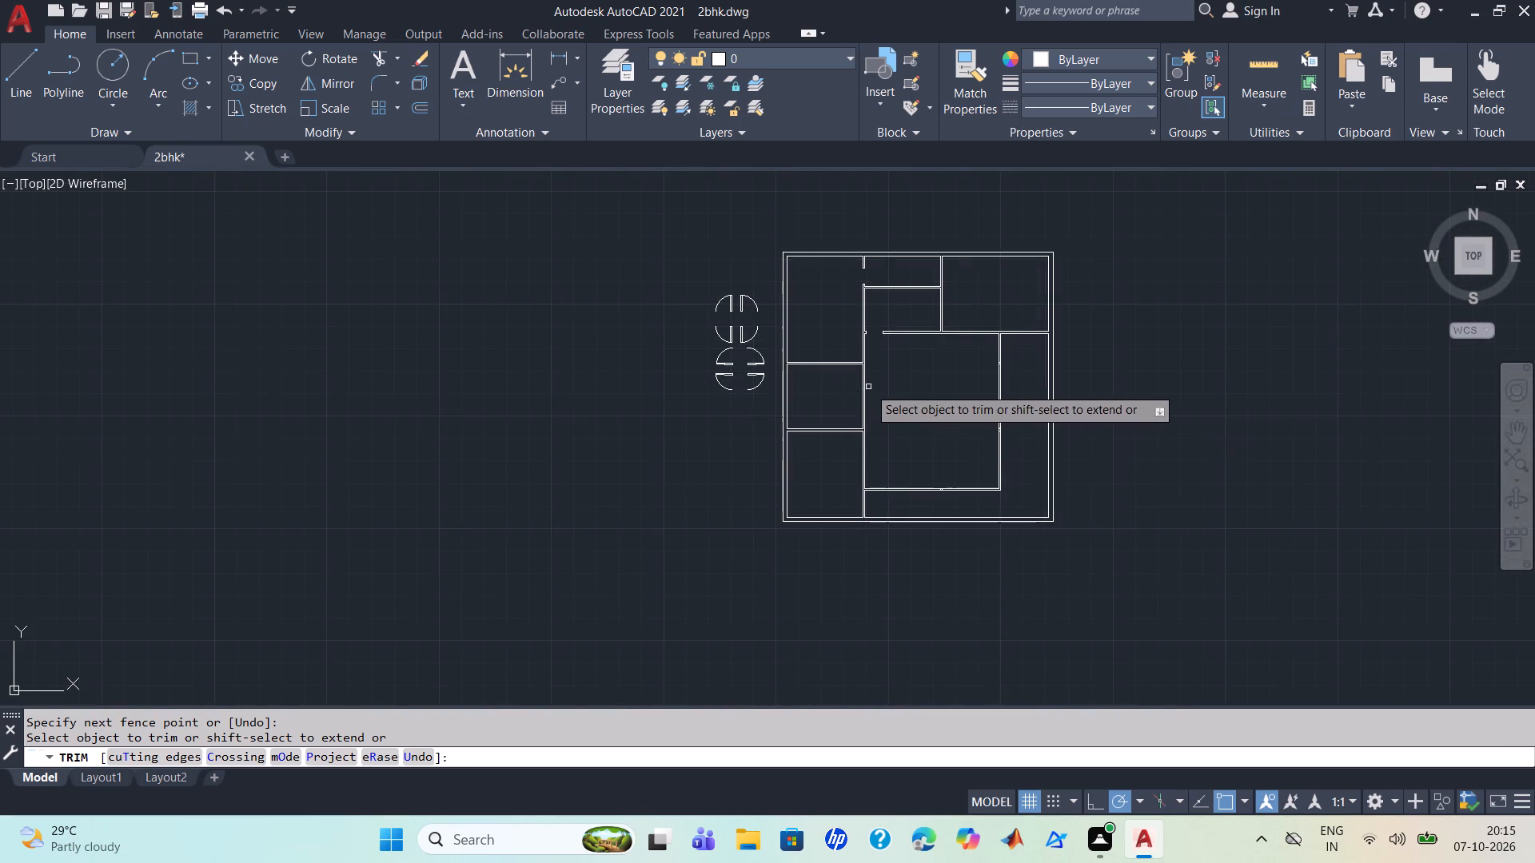
{"action": "scroll", "coordinate": [868, 387], "scroll_direction": "up", "scroll_amount": 1}
{"action": "key", "text": "Escape"}
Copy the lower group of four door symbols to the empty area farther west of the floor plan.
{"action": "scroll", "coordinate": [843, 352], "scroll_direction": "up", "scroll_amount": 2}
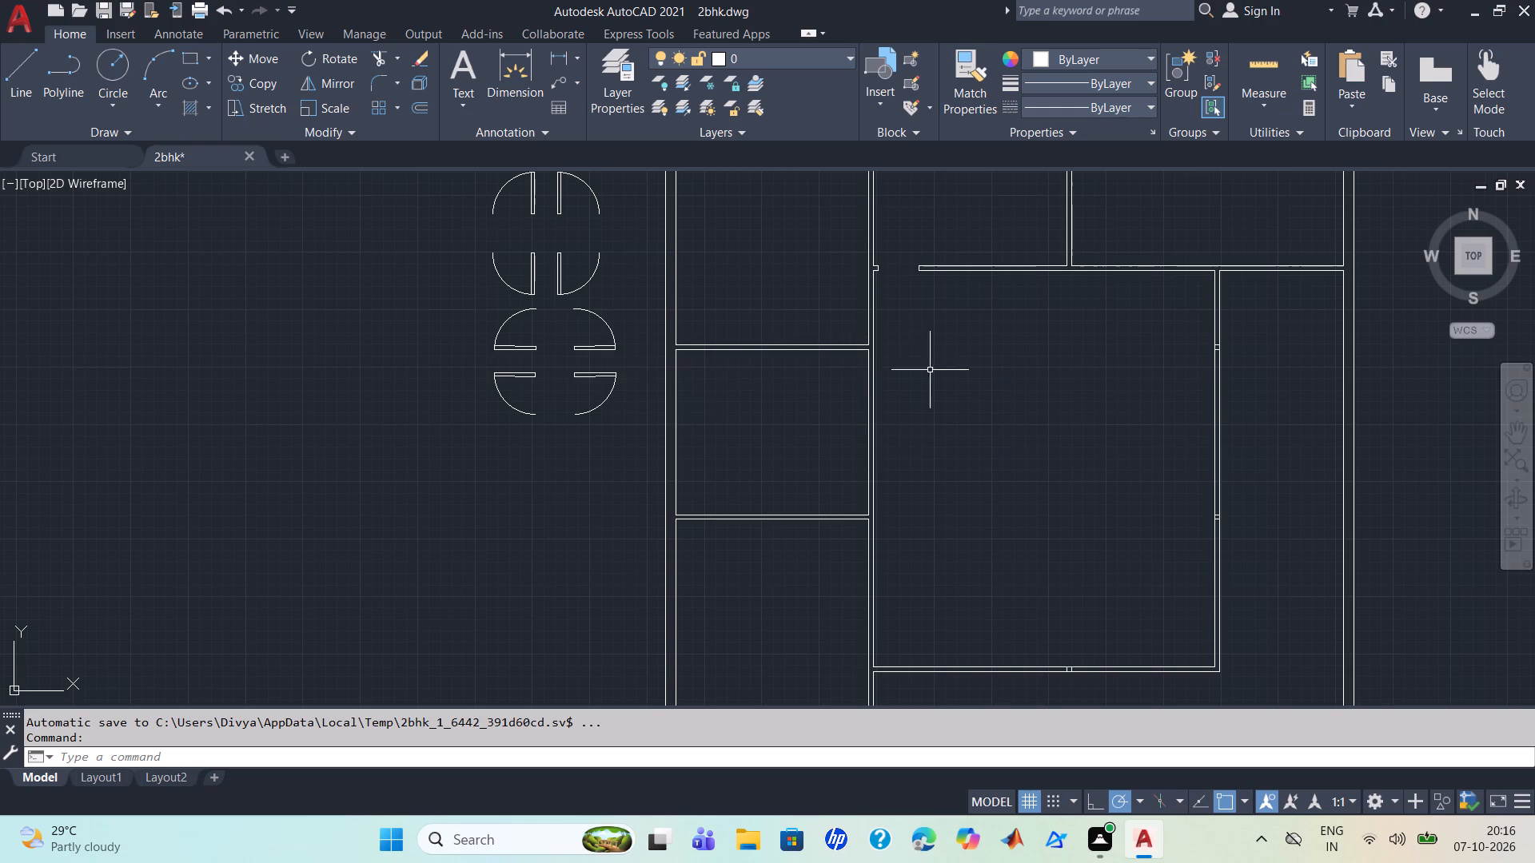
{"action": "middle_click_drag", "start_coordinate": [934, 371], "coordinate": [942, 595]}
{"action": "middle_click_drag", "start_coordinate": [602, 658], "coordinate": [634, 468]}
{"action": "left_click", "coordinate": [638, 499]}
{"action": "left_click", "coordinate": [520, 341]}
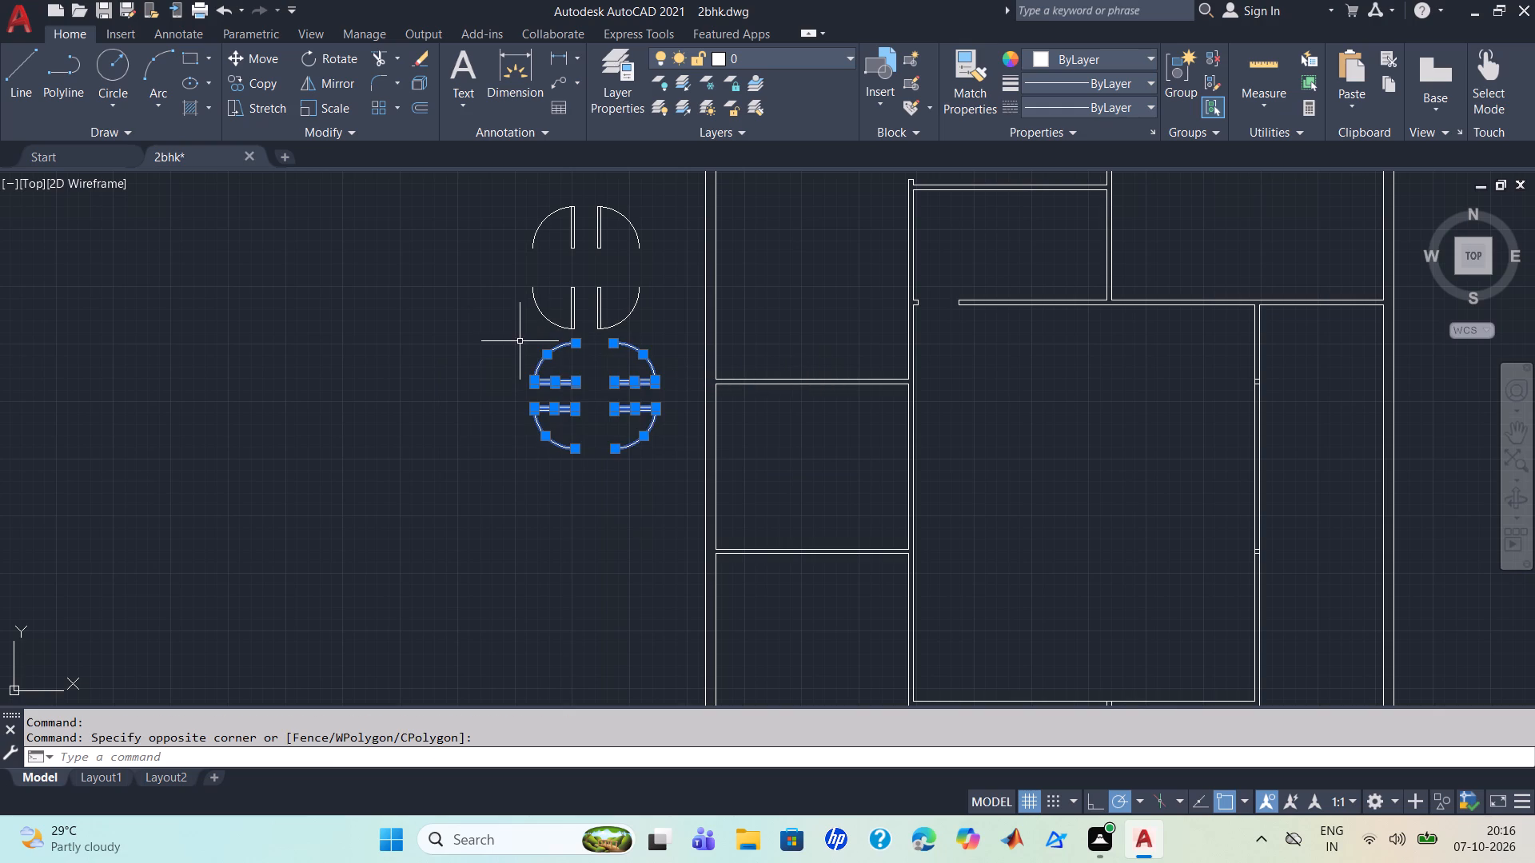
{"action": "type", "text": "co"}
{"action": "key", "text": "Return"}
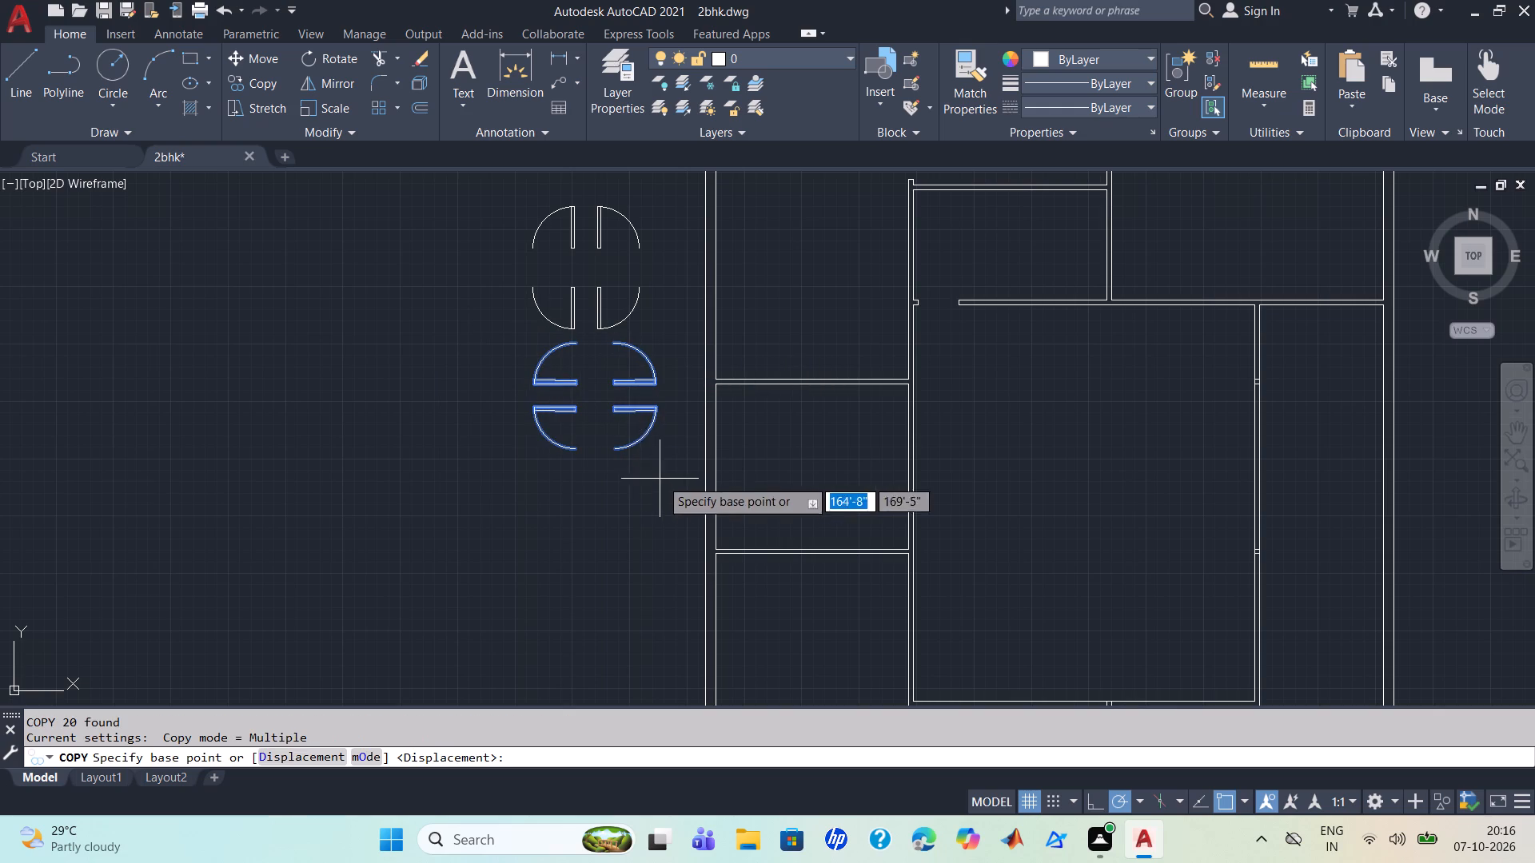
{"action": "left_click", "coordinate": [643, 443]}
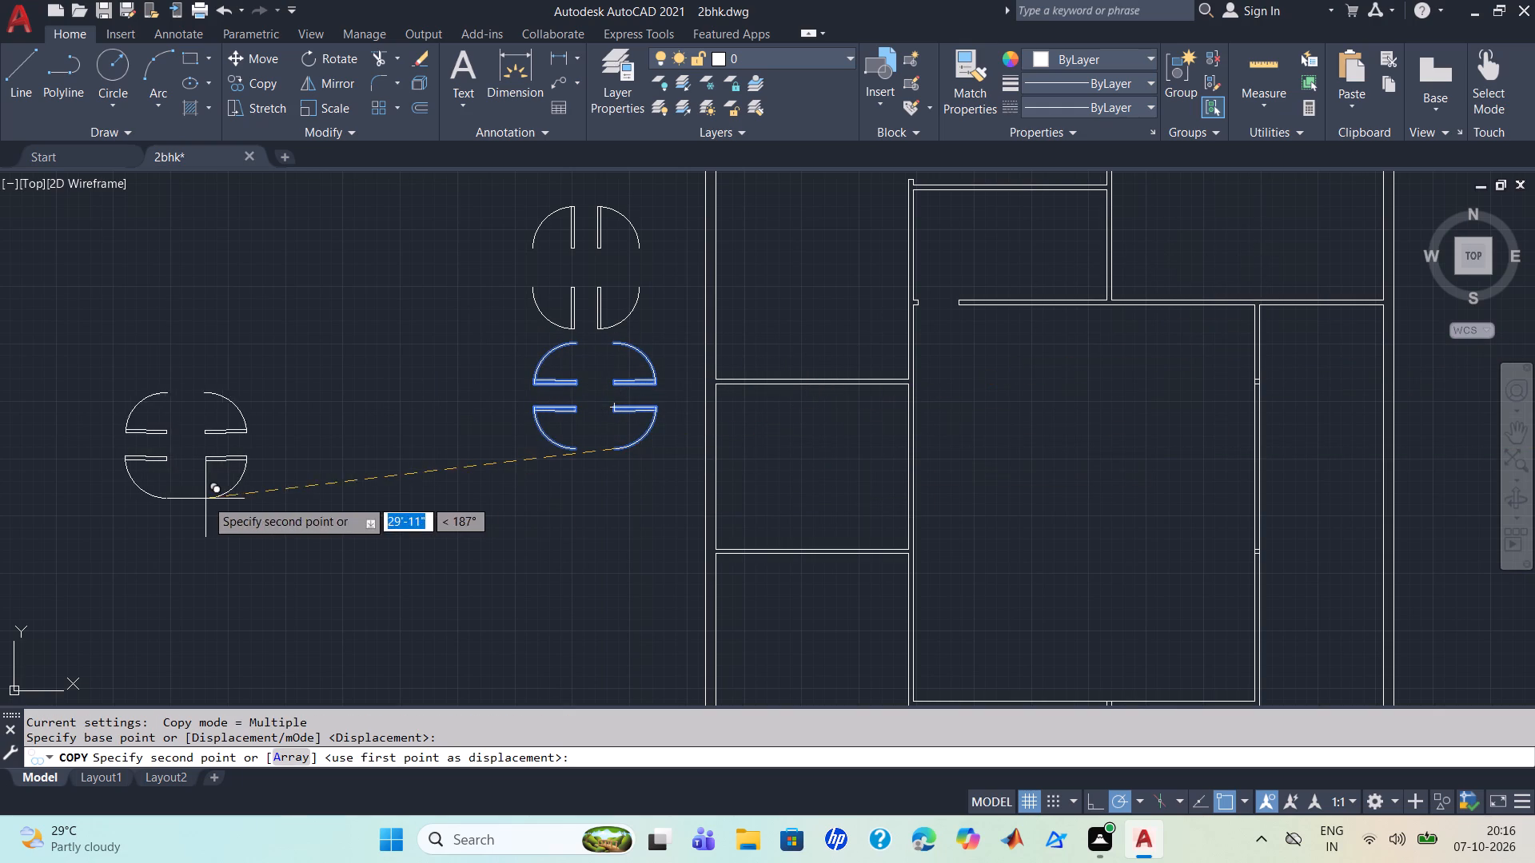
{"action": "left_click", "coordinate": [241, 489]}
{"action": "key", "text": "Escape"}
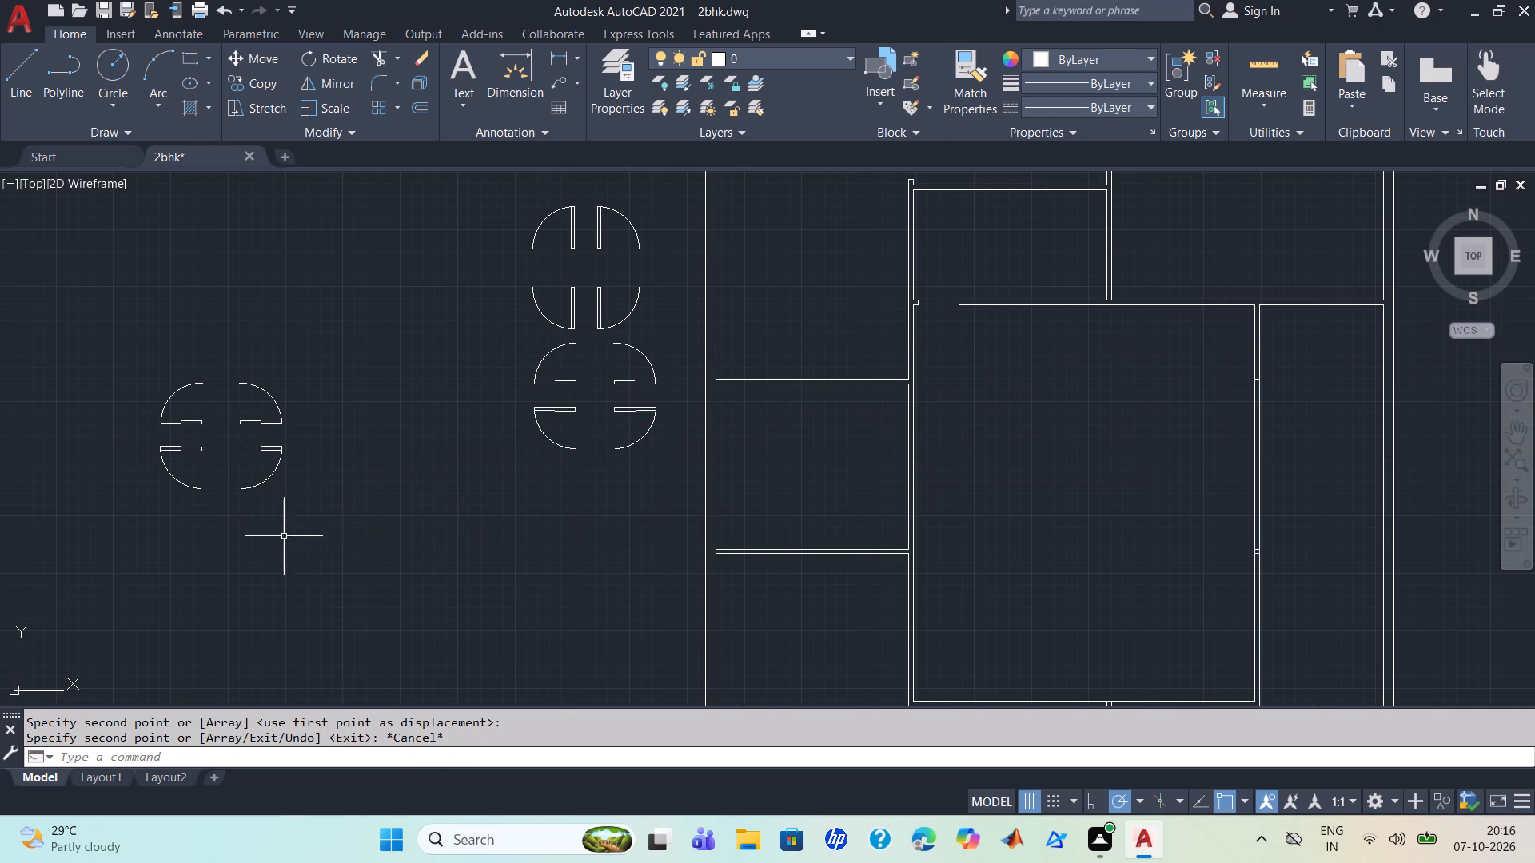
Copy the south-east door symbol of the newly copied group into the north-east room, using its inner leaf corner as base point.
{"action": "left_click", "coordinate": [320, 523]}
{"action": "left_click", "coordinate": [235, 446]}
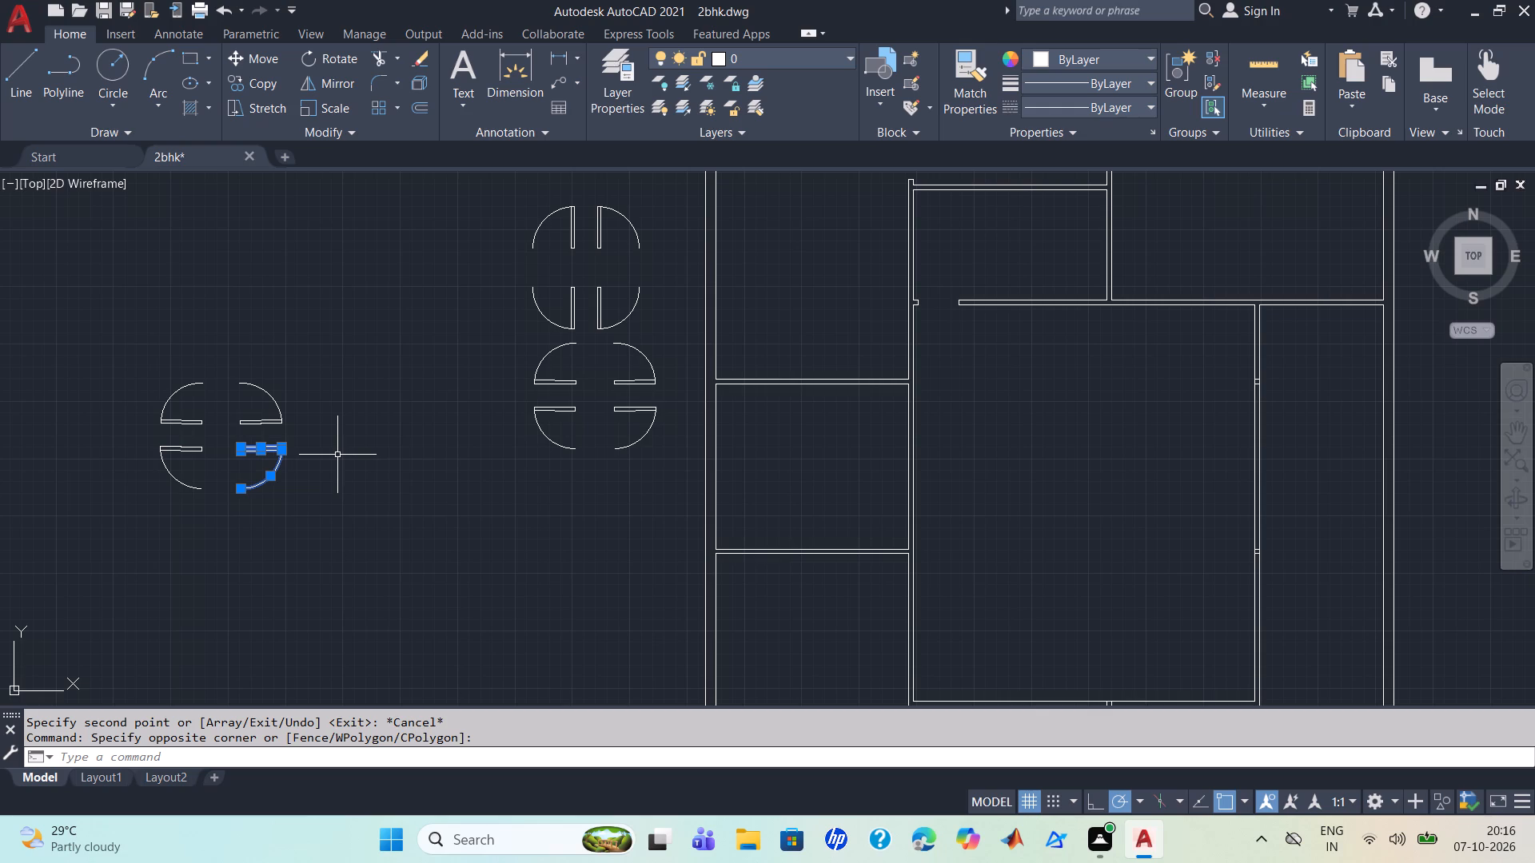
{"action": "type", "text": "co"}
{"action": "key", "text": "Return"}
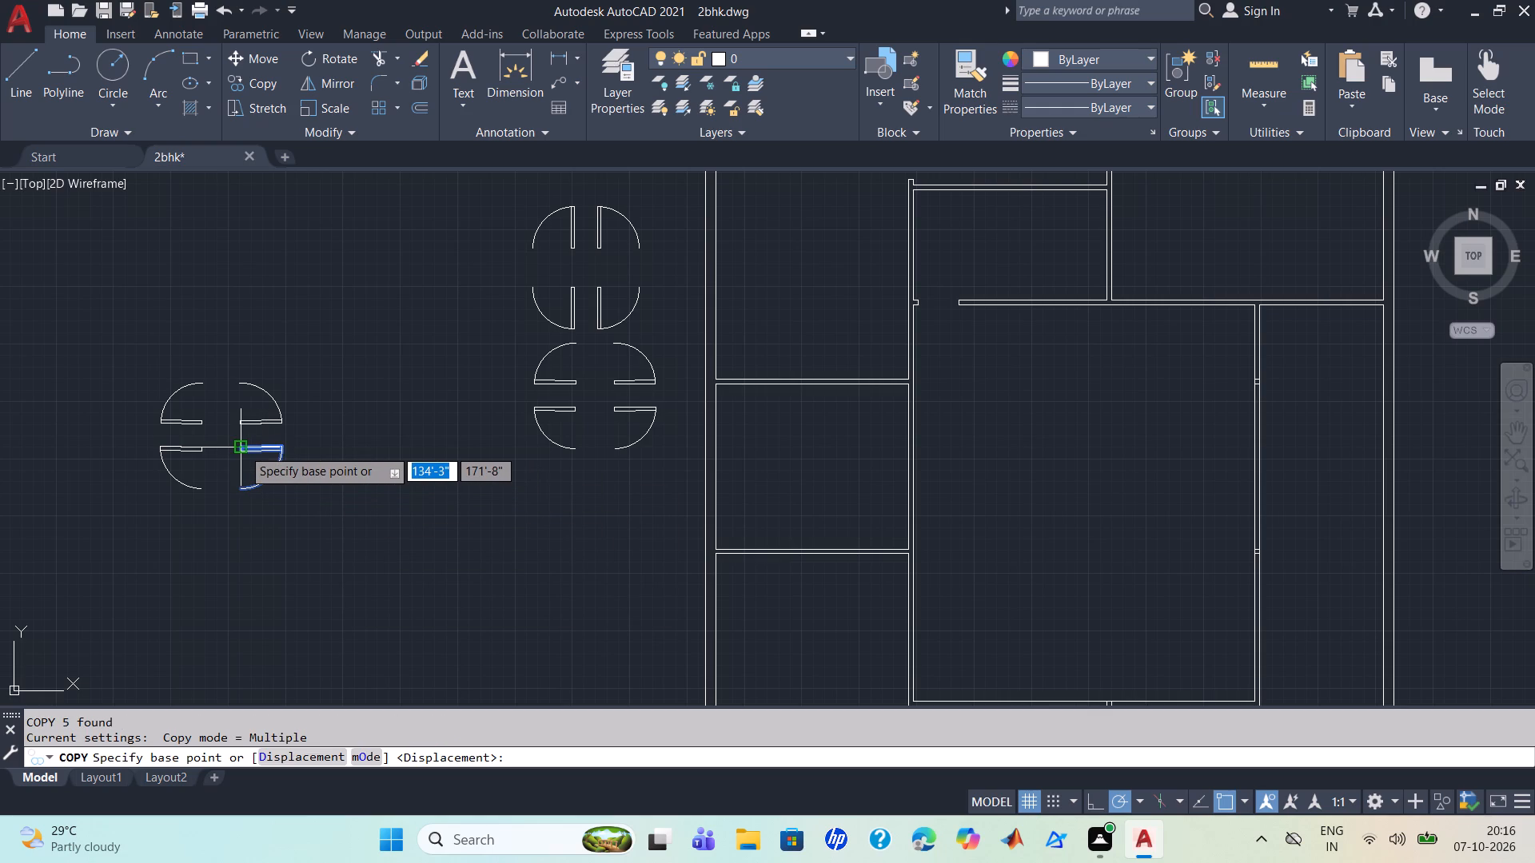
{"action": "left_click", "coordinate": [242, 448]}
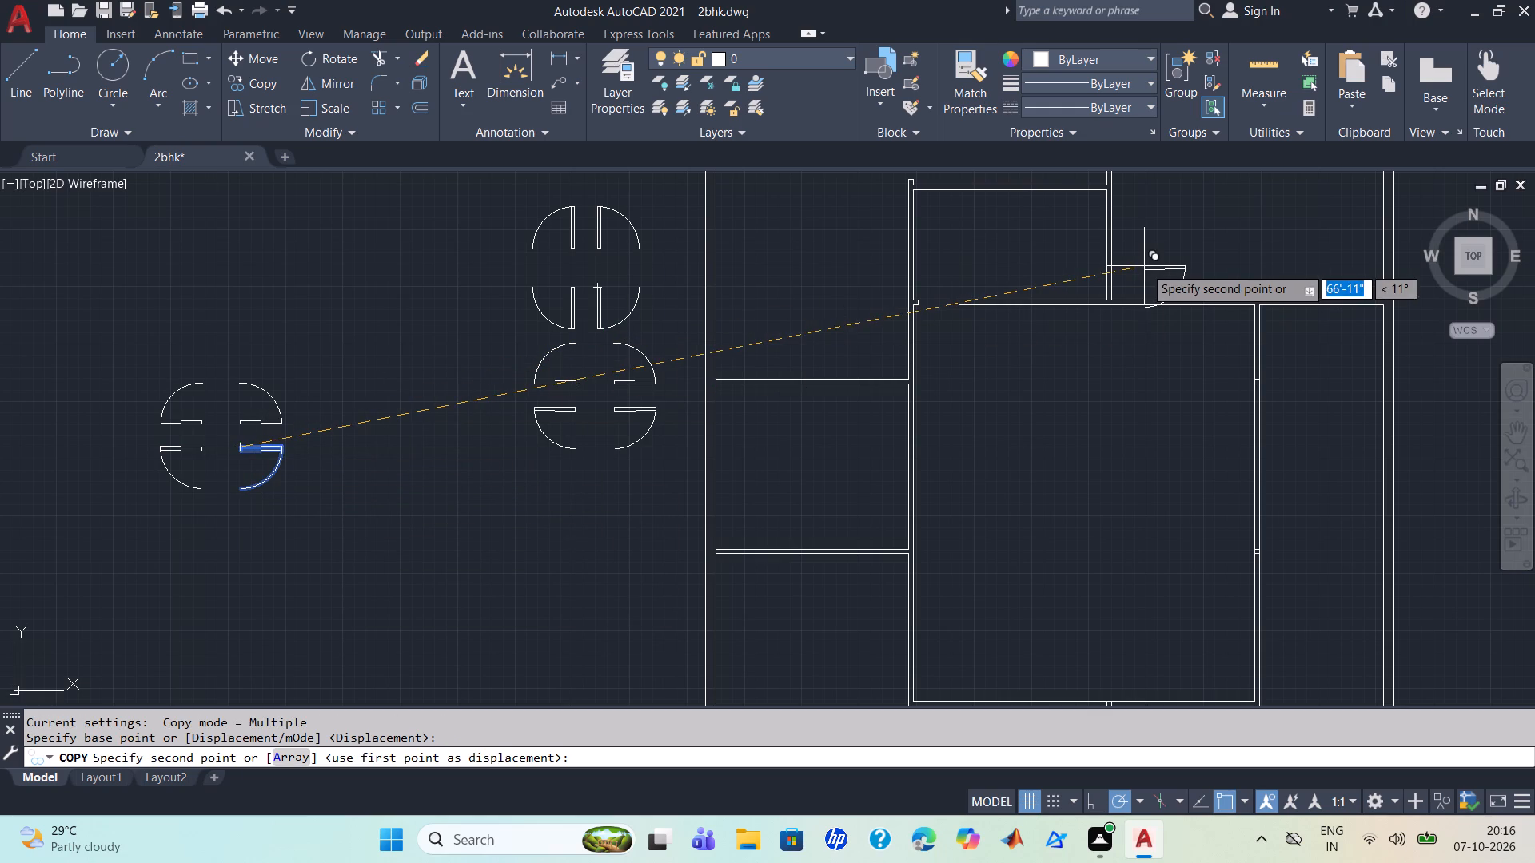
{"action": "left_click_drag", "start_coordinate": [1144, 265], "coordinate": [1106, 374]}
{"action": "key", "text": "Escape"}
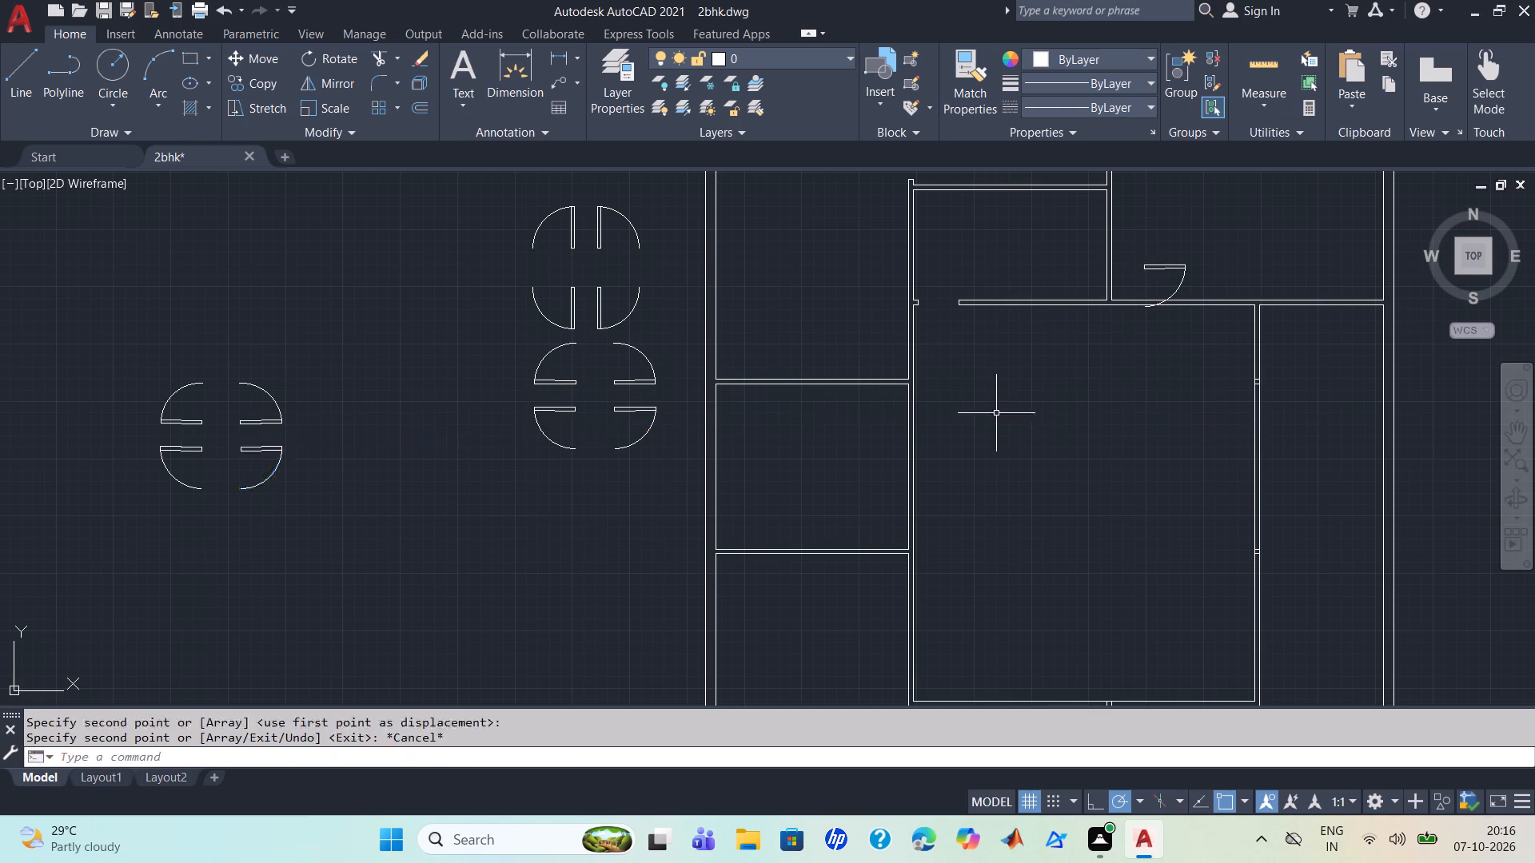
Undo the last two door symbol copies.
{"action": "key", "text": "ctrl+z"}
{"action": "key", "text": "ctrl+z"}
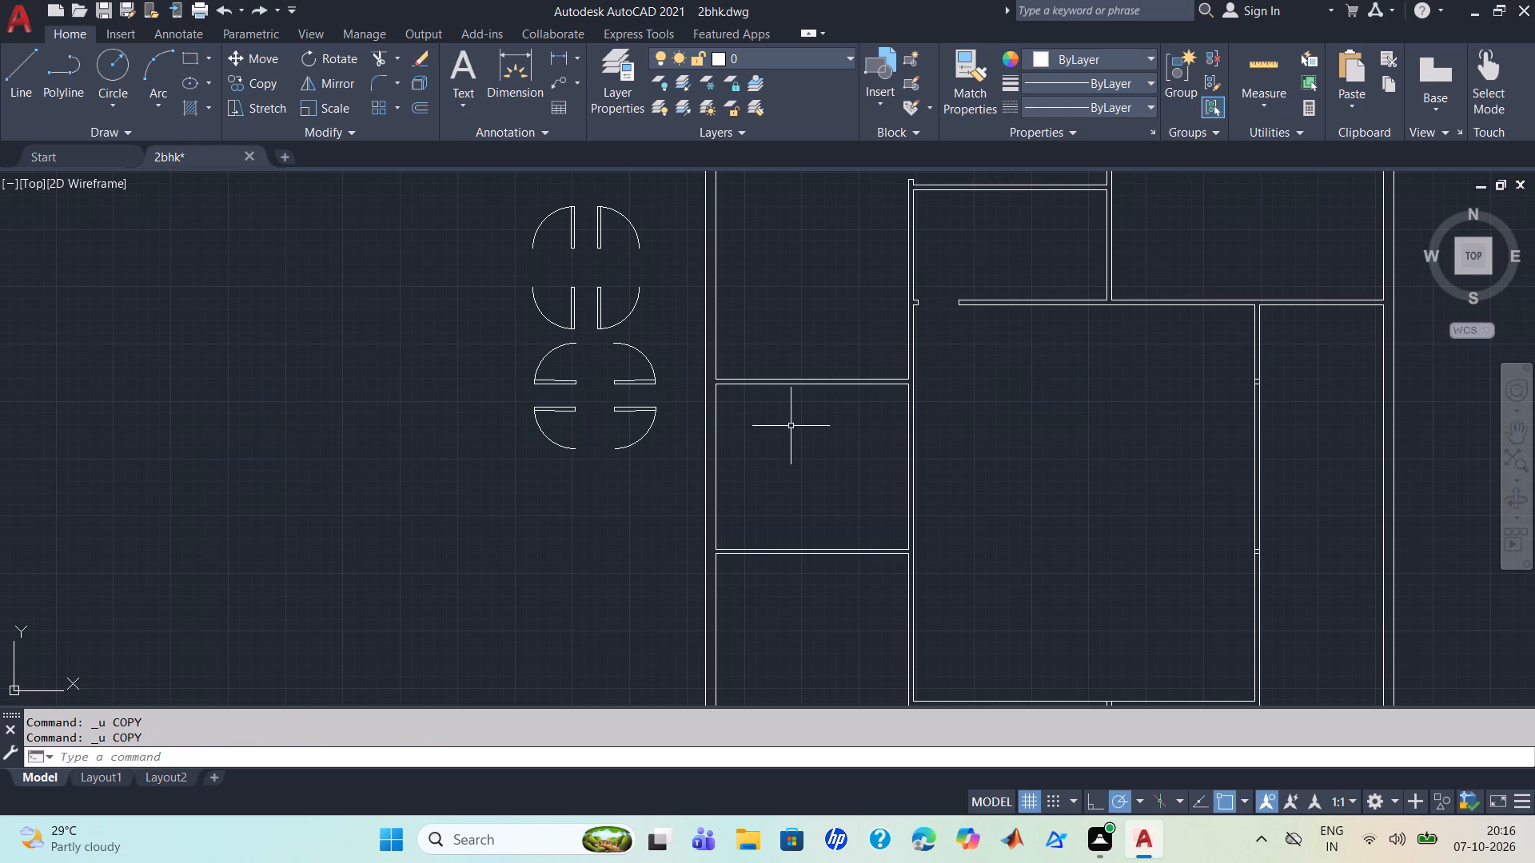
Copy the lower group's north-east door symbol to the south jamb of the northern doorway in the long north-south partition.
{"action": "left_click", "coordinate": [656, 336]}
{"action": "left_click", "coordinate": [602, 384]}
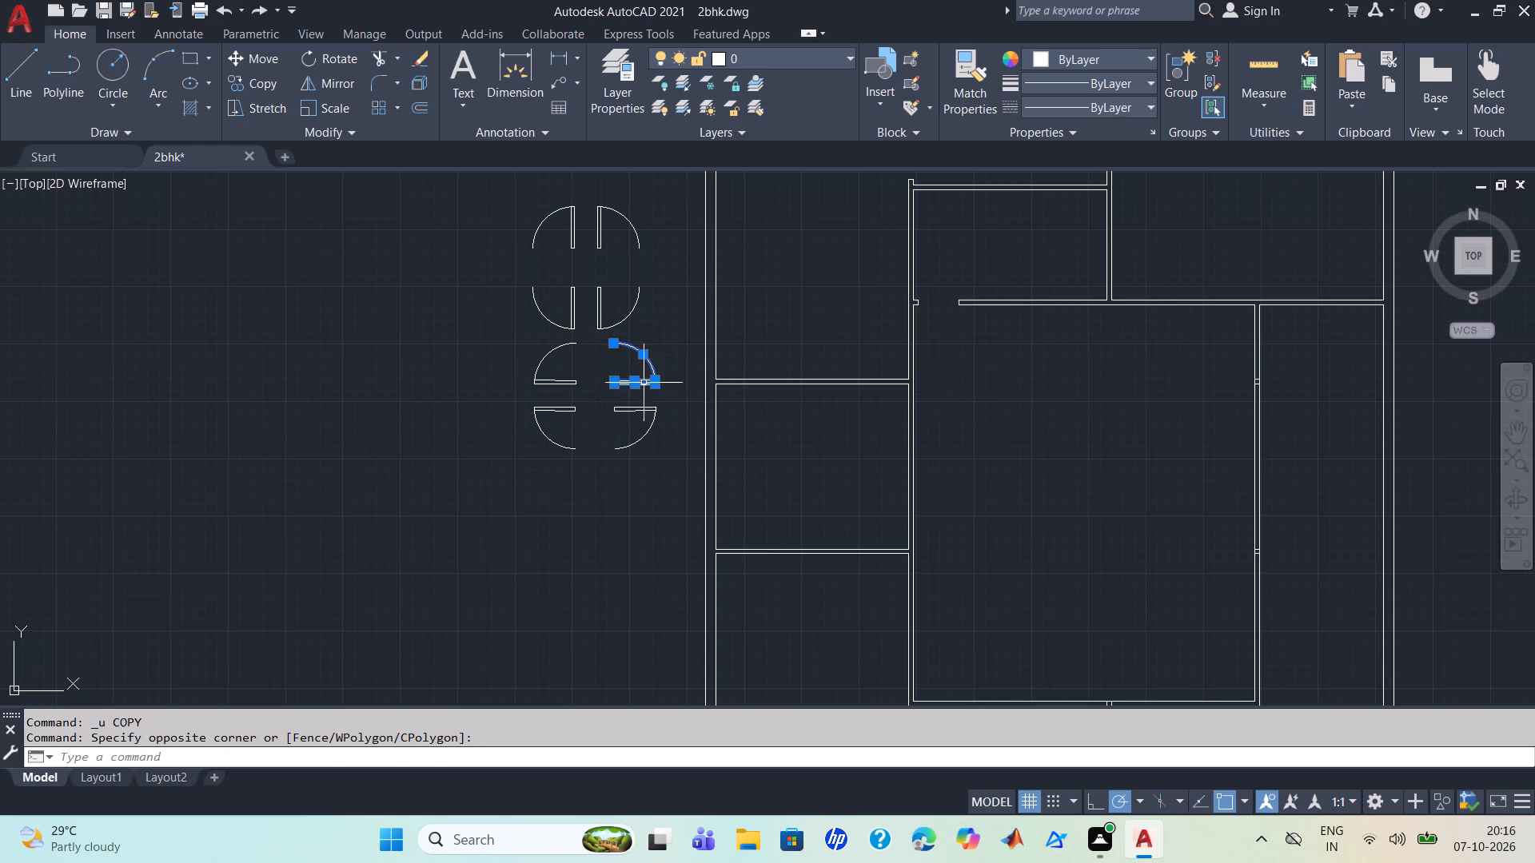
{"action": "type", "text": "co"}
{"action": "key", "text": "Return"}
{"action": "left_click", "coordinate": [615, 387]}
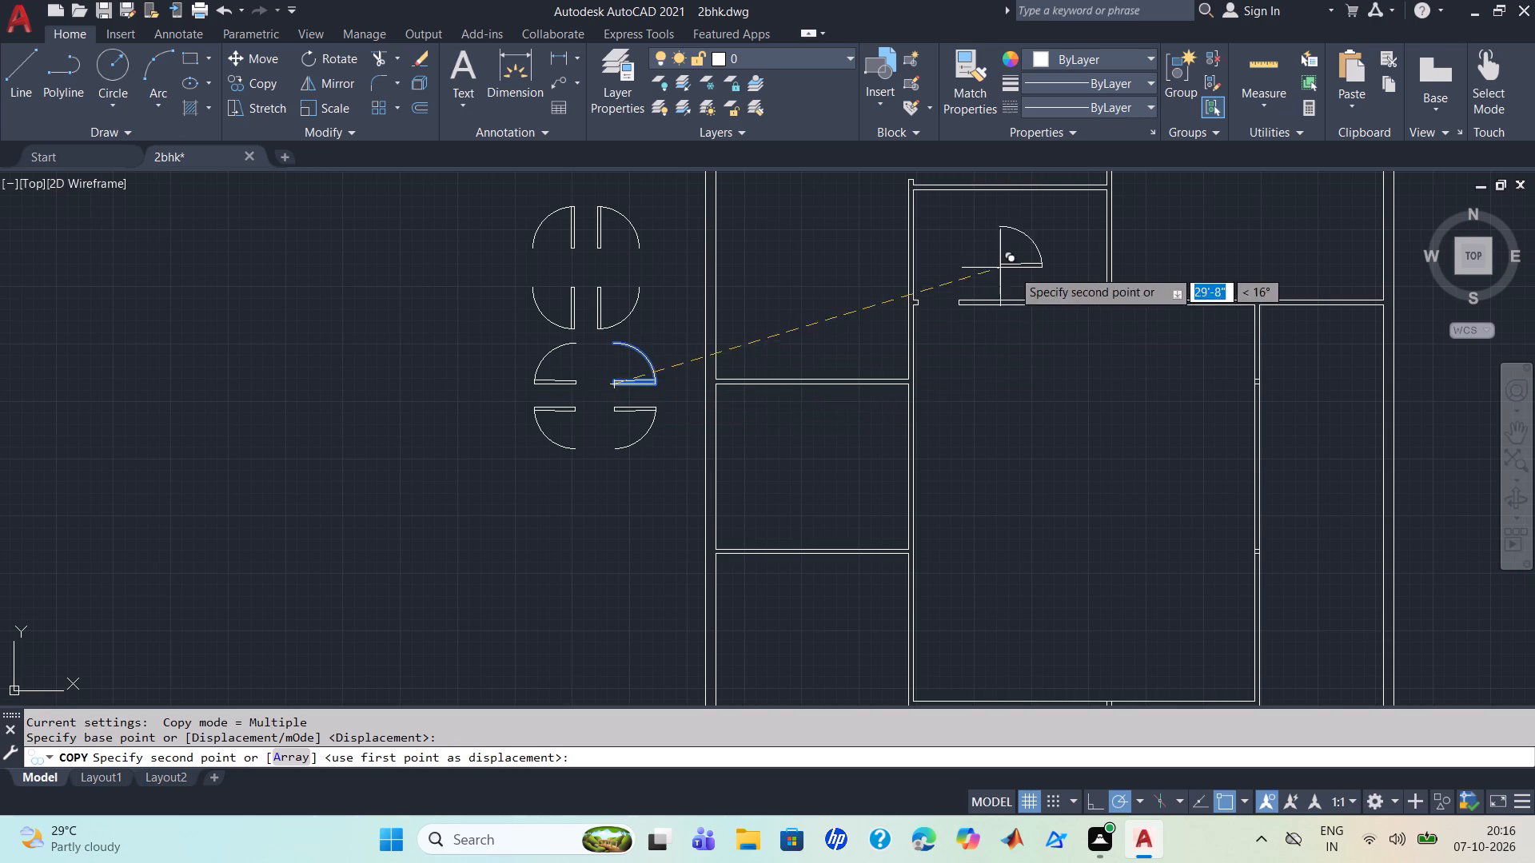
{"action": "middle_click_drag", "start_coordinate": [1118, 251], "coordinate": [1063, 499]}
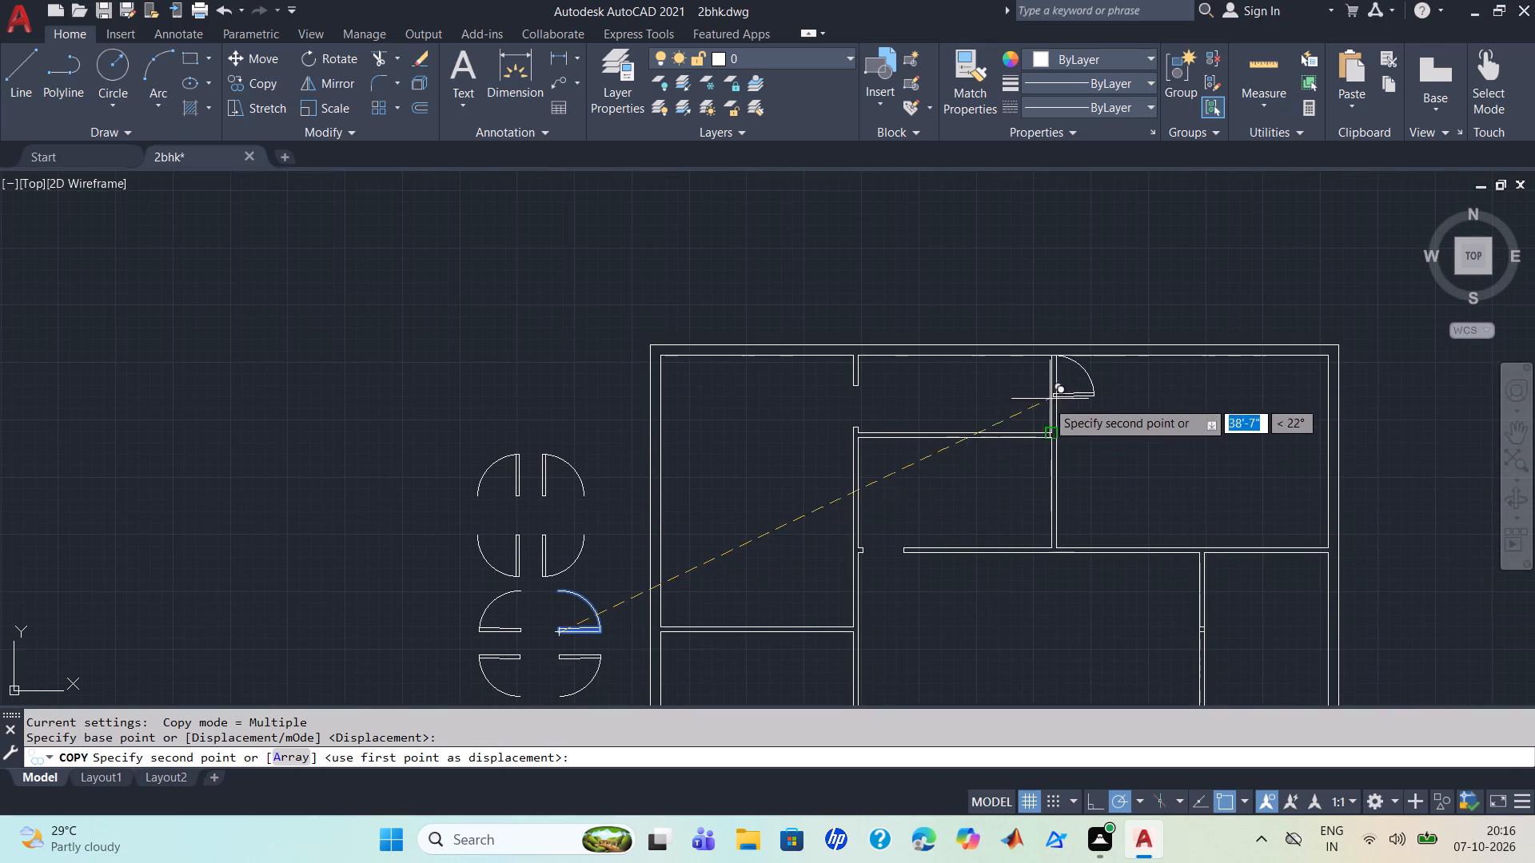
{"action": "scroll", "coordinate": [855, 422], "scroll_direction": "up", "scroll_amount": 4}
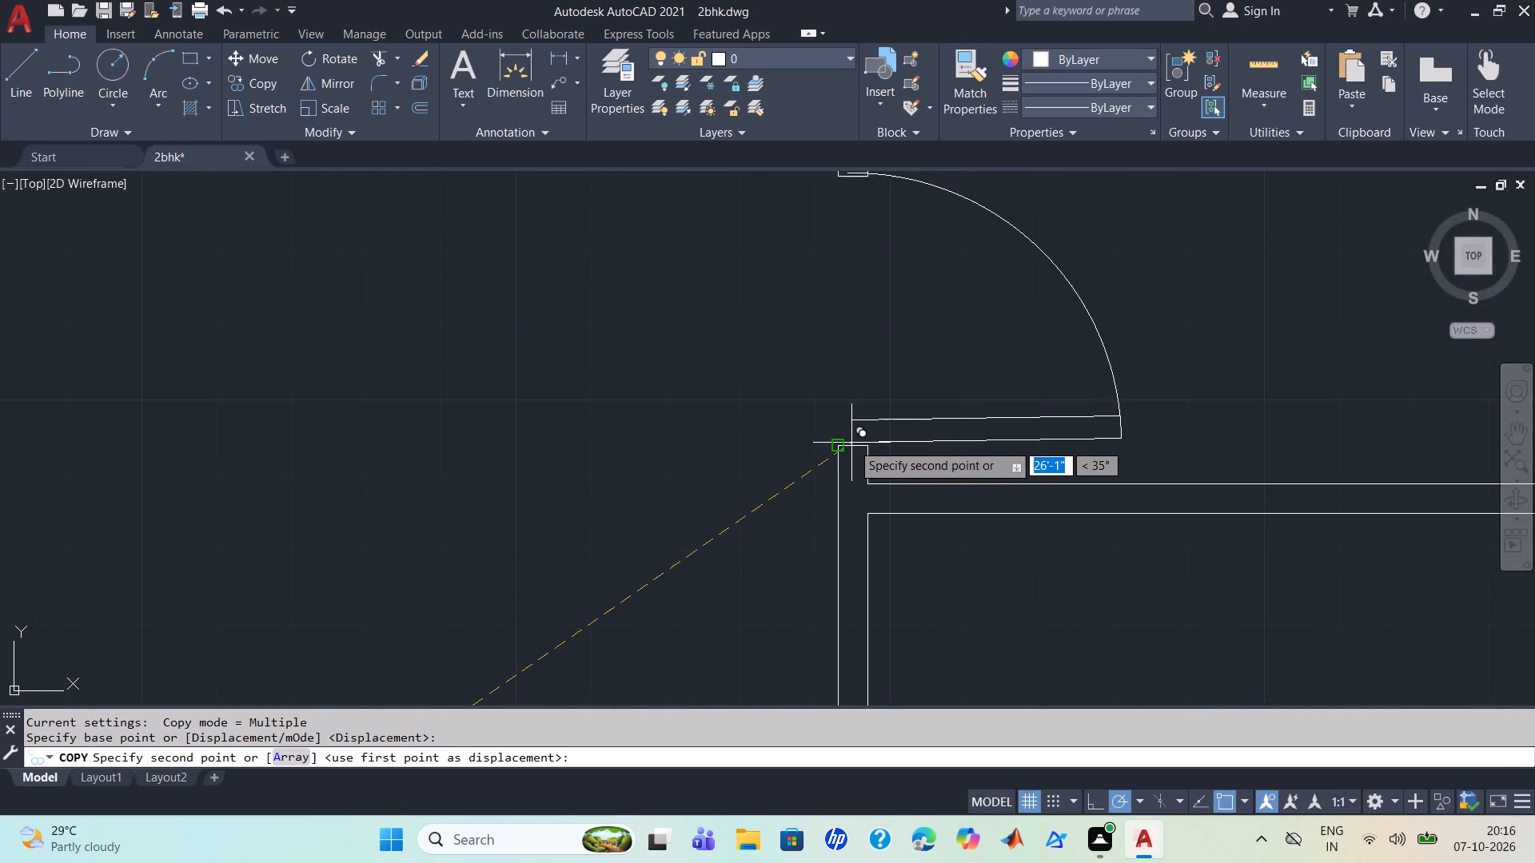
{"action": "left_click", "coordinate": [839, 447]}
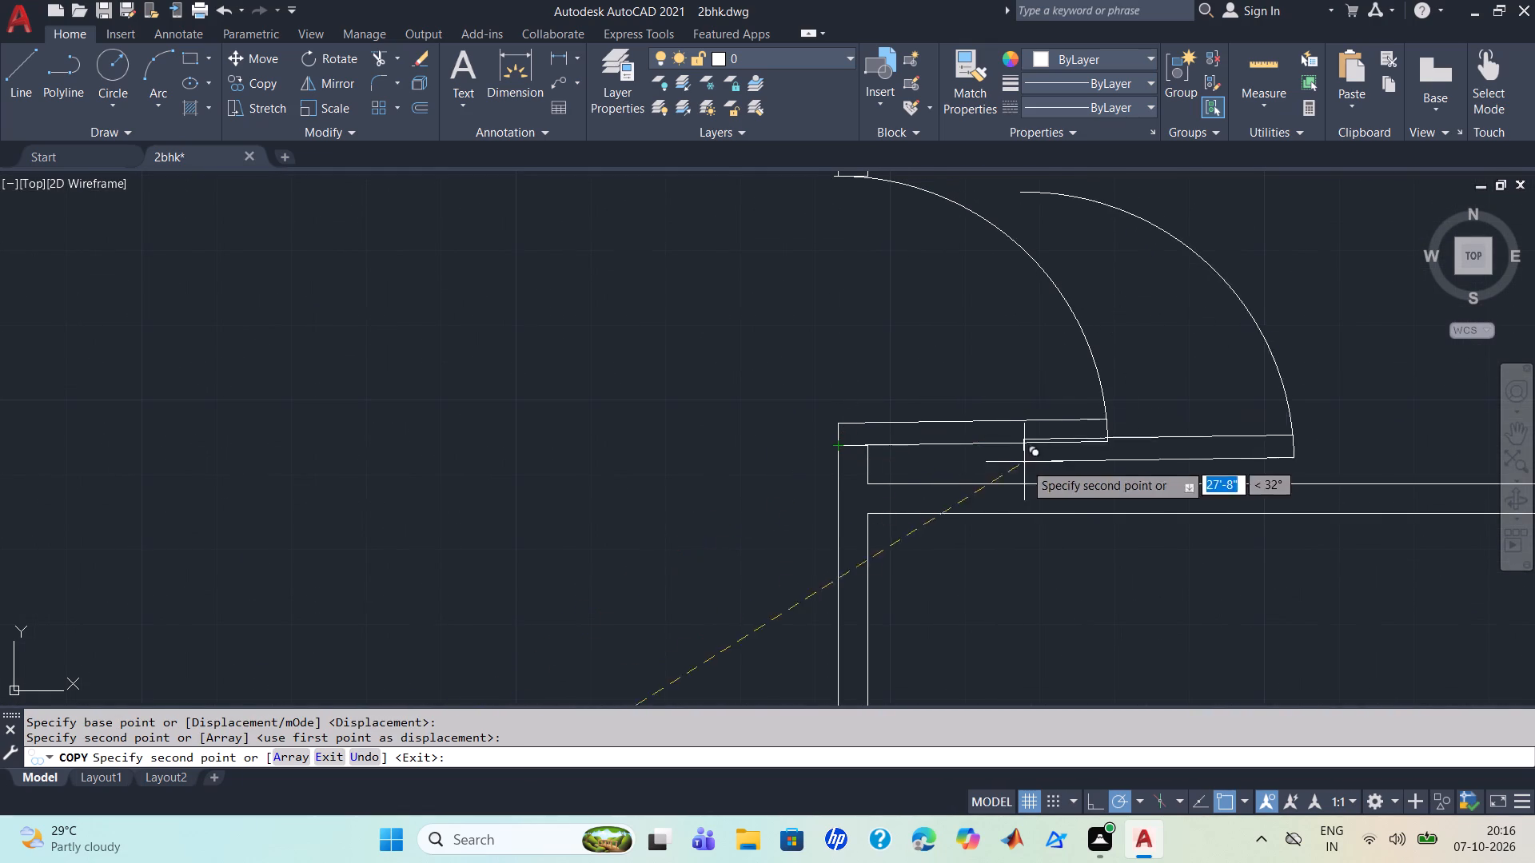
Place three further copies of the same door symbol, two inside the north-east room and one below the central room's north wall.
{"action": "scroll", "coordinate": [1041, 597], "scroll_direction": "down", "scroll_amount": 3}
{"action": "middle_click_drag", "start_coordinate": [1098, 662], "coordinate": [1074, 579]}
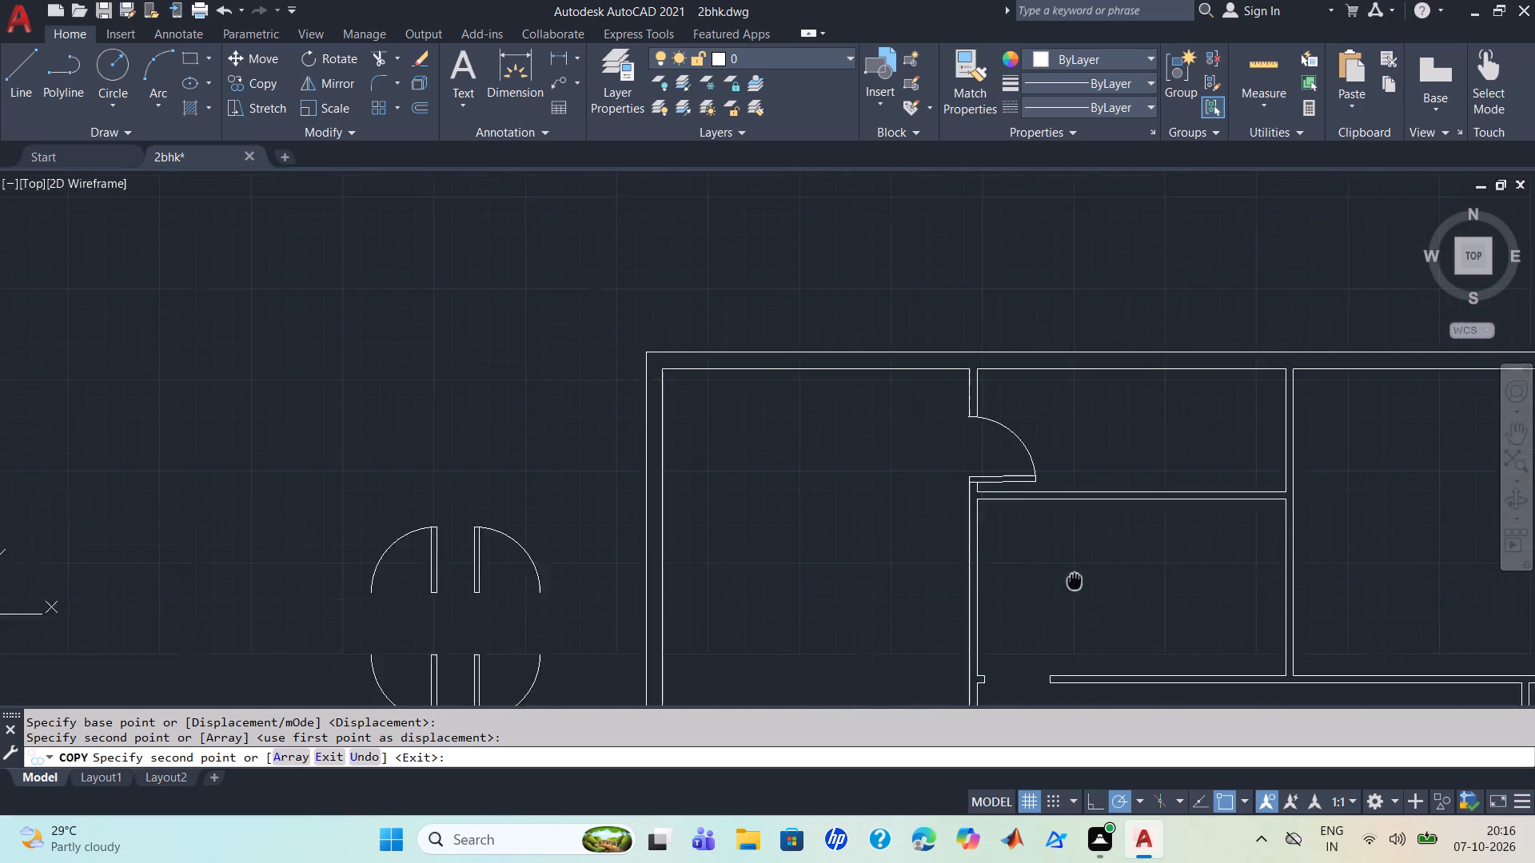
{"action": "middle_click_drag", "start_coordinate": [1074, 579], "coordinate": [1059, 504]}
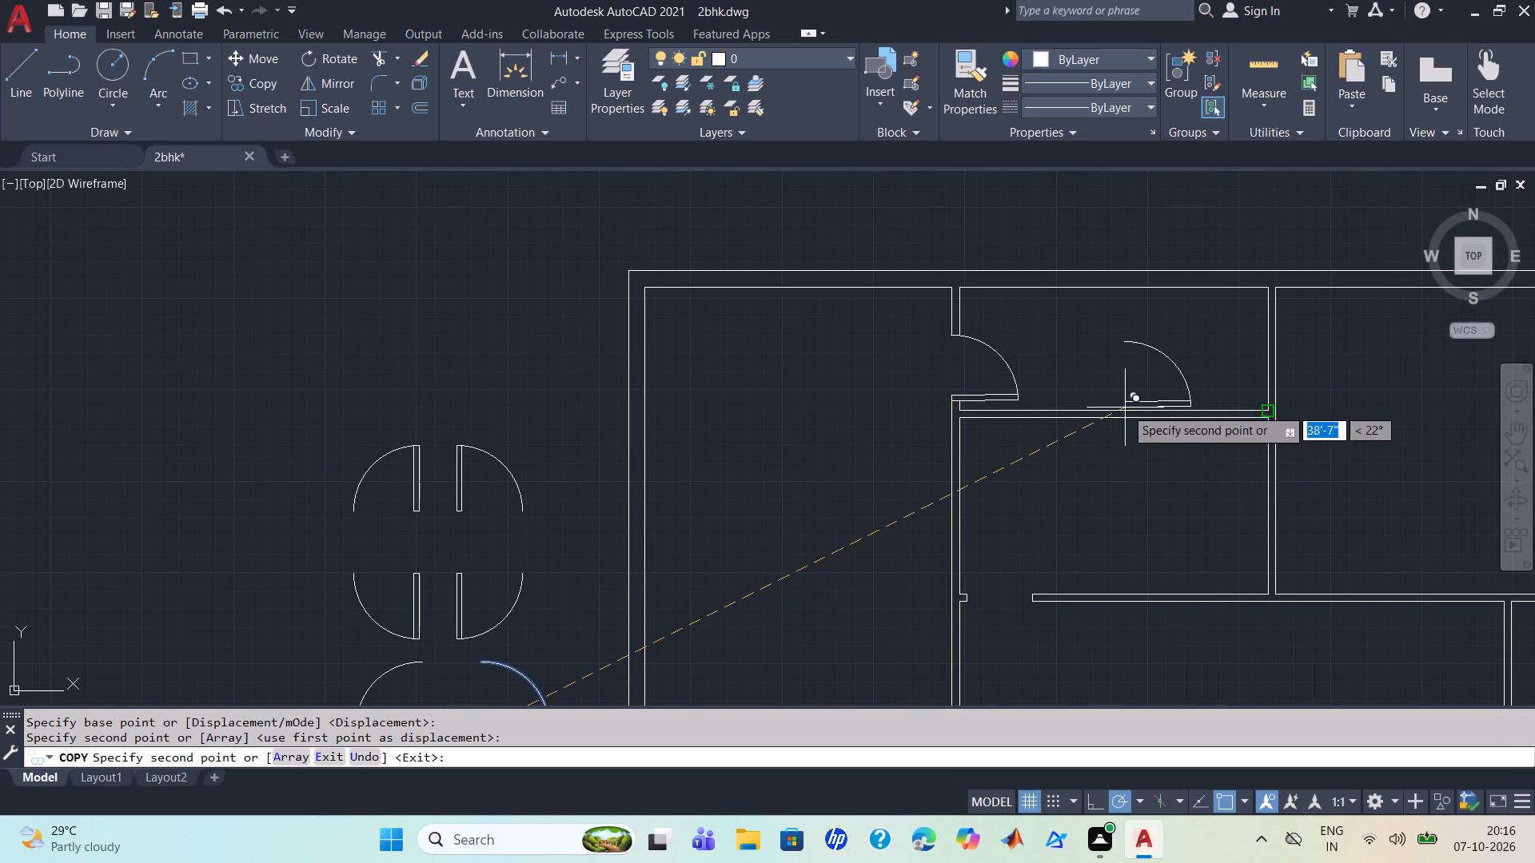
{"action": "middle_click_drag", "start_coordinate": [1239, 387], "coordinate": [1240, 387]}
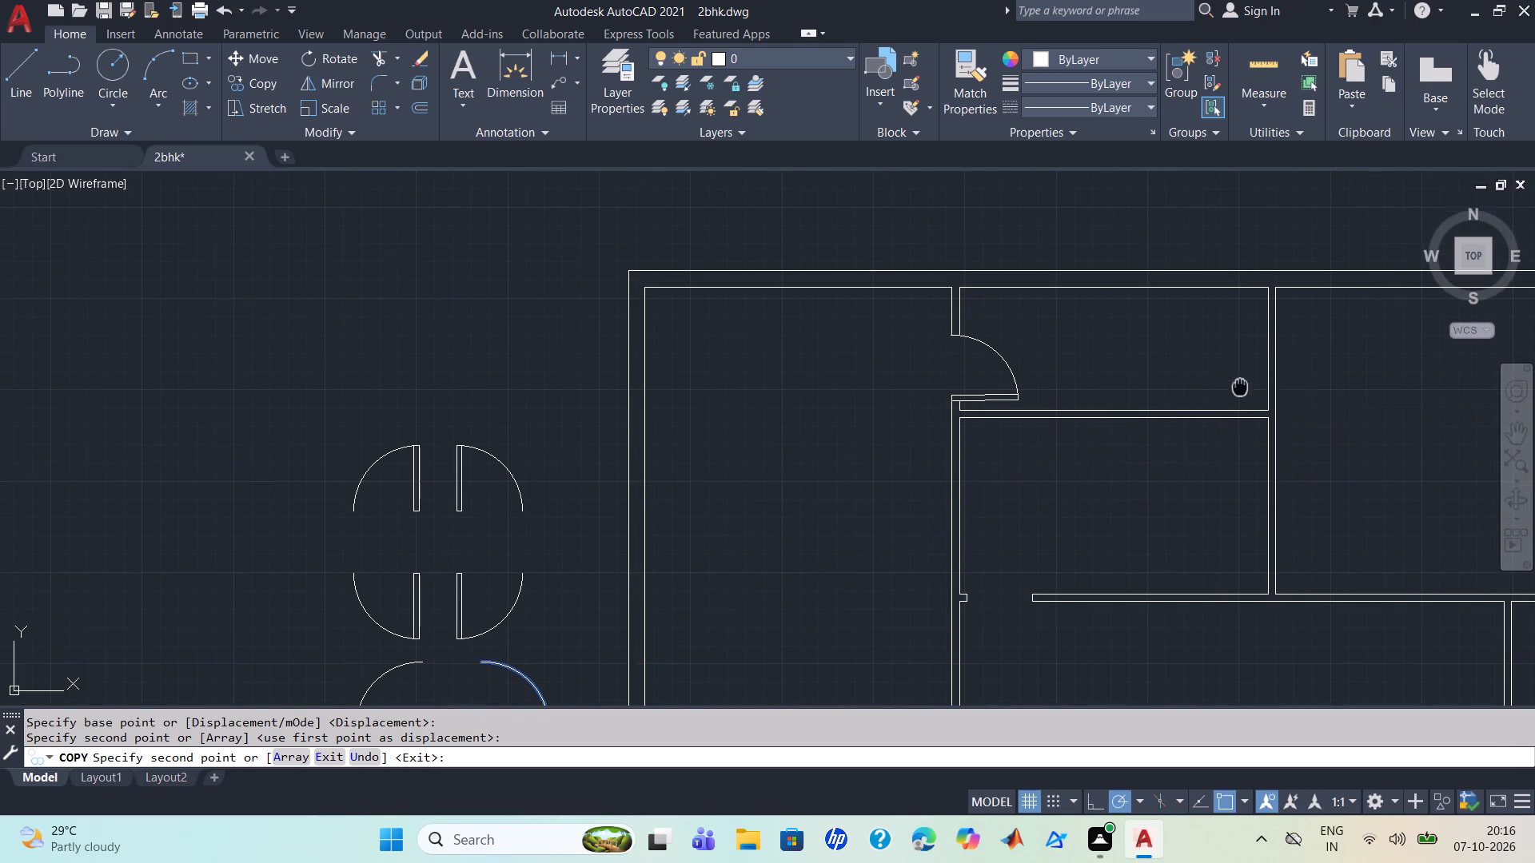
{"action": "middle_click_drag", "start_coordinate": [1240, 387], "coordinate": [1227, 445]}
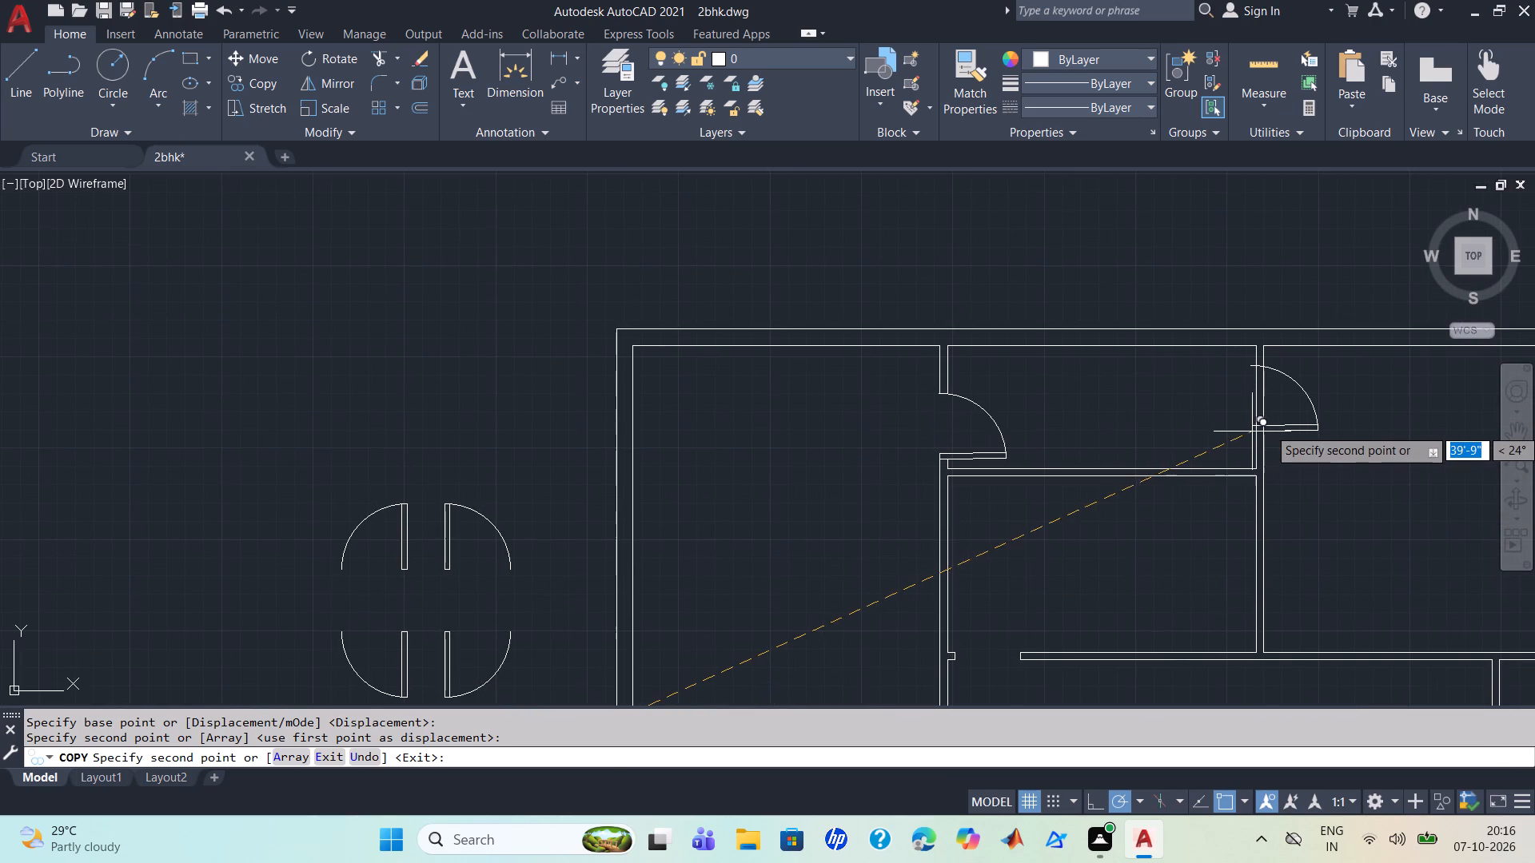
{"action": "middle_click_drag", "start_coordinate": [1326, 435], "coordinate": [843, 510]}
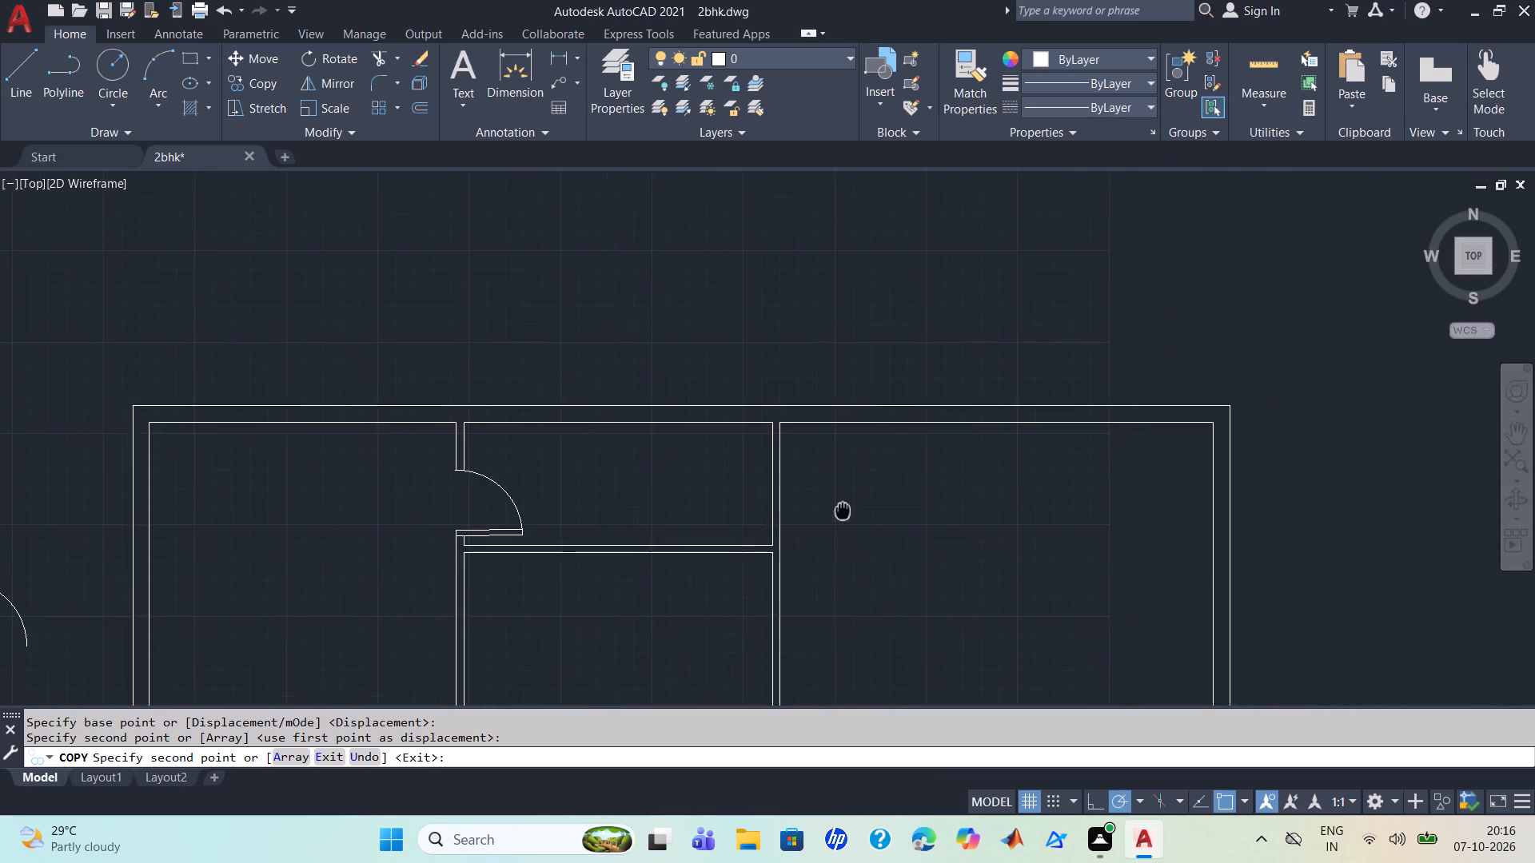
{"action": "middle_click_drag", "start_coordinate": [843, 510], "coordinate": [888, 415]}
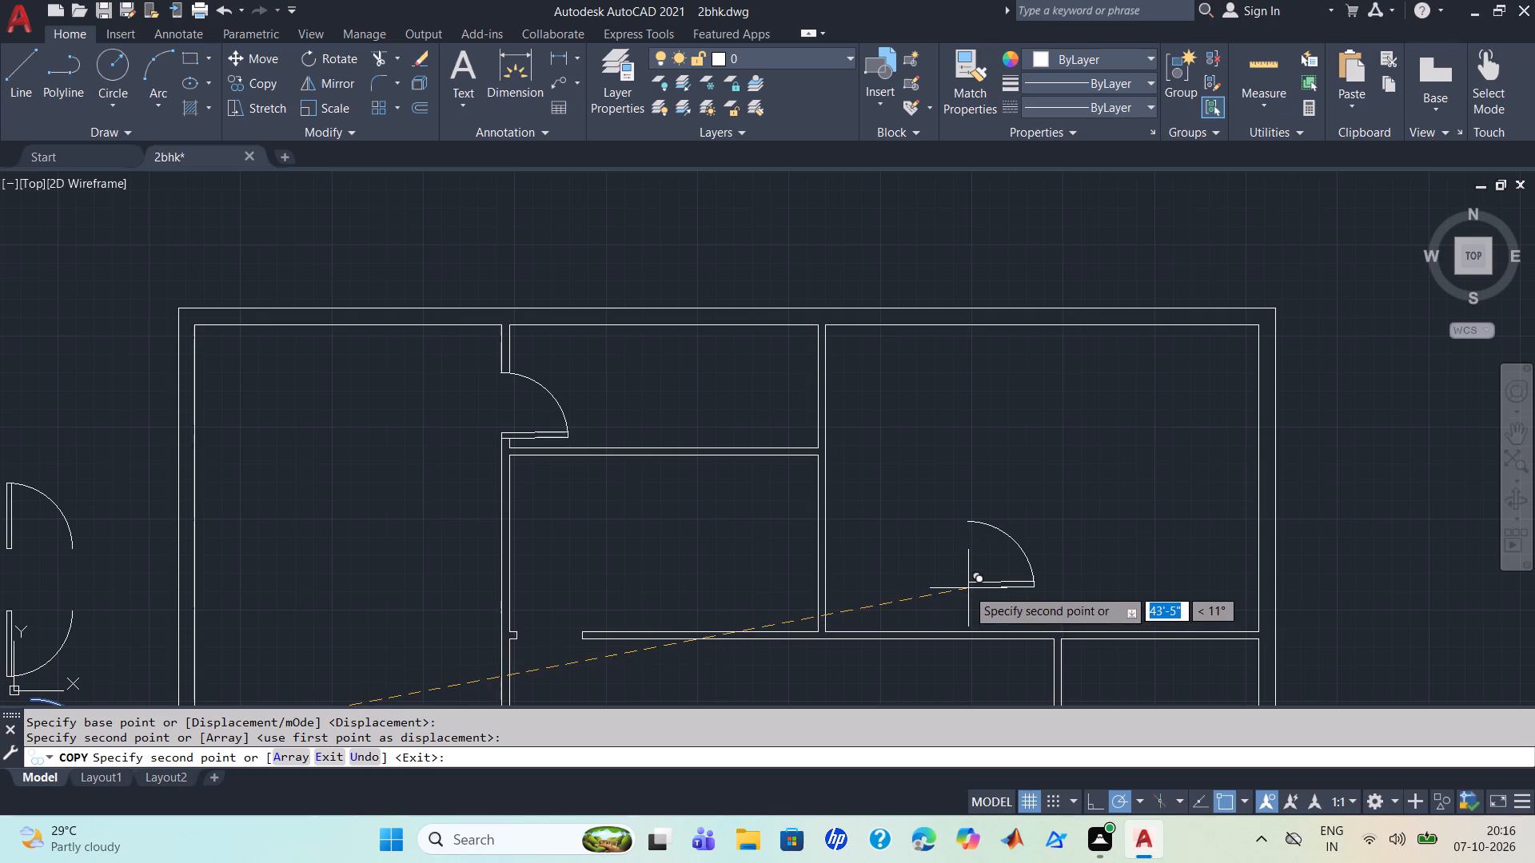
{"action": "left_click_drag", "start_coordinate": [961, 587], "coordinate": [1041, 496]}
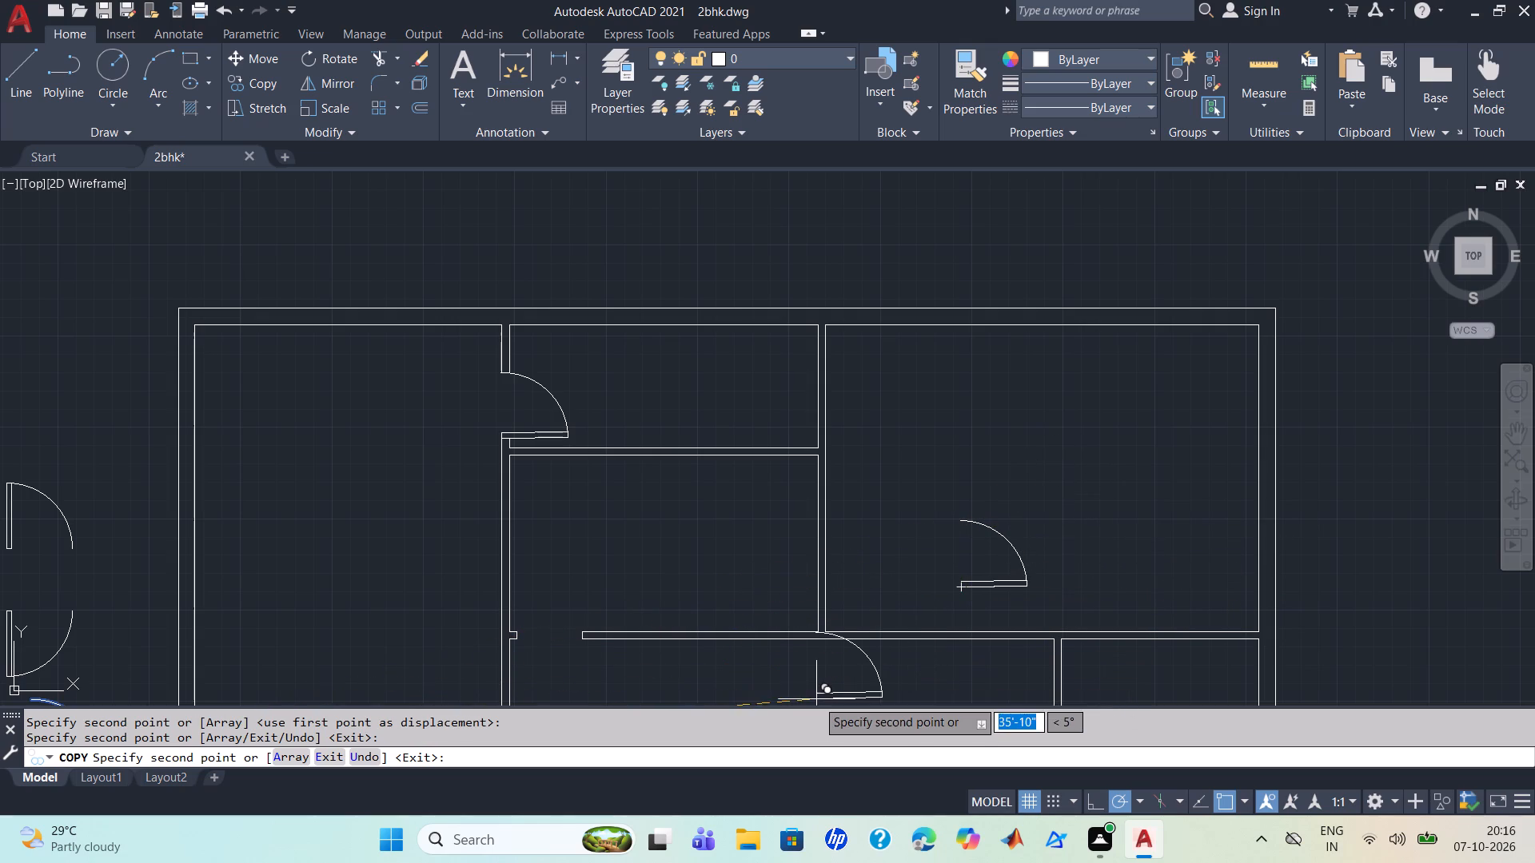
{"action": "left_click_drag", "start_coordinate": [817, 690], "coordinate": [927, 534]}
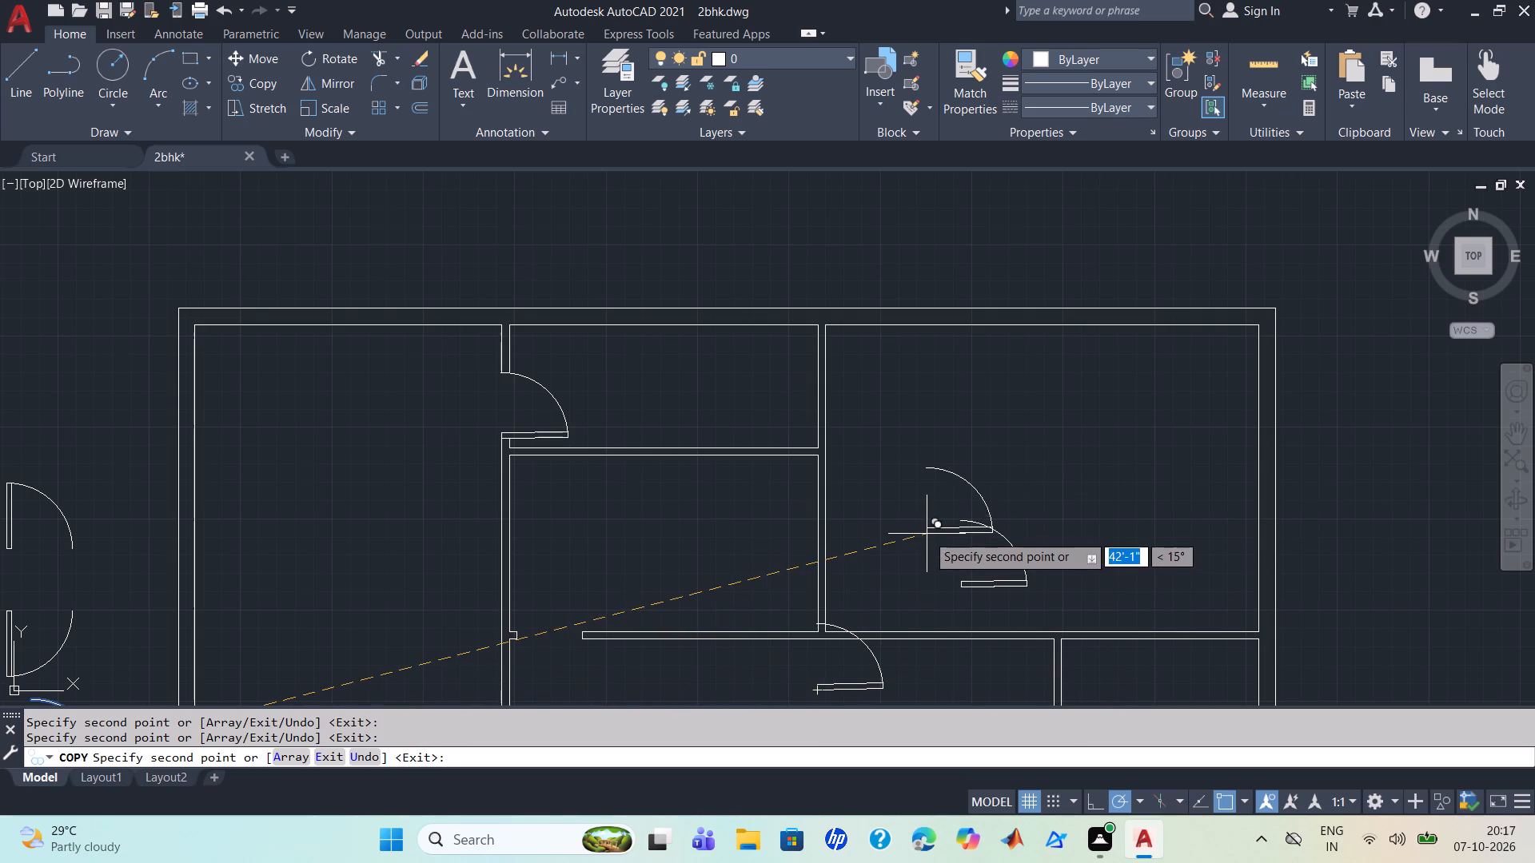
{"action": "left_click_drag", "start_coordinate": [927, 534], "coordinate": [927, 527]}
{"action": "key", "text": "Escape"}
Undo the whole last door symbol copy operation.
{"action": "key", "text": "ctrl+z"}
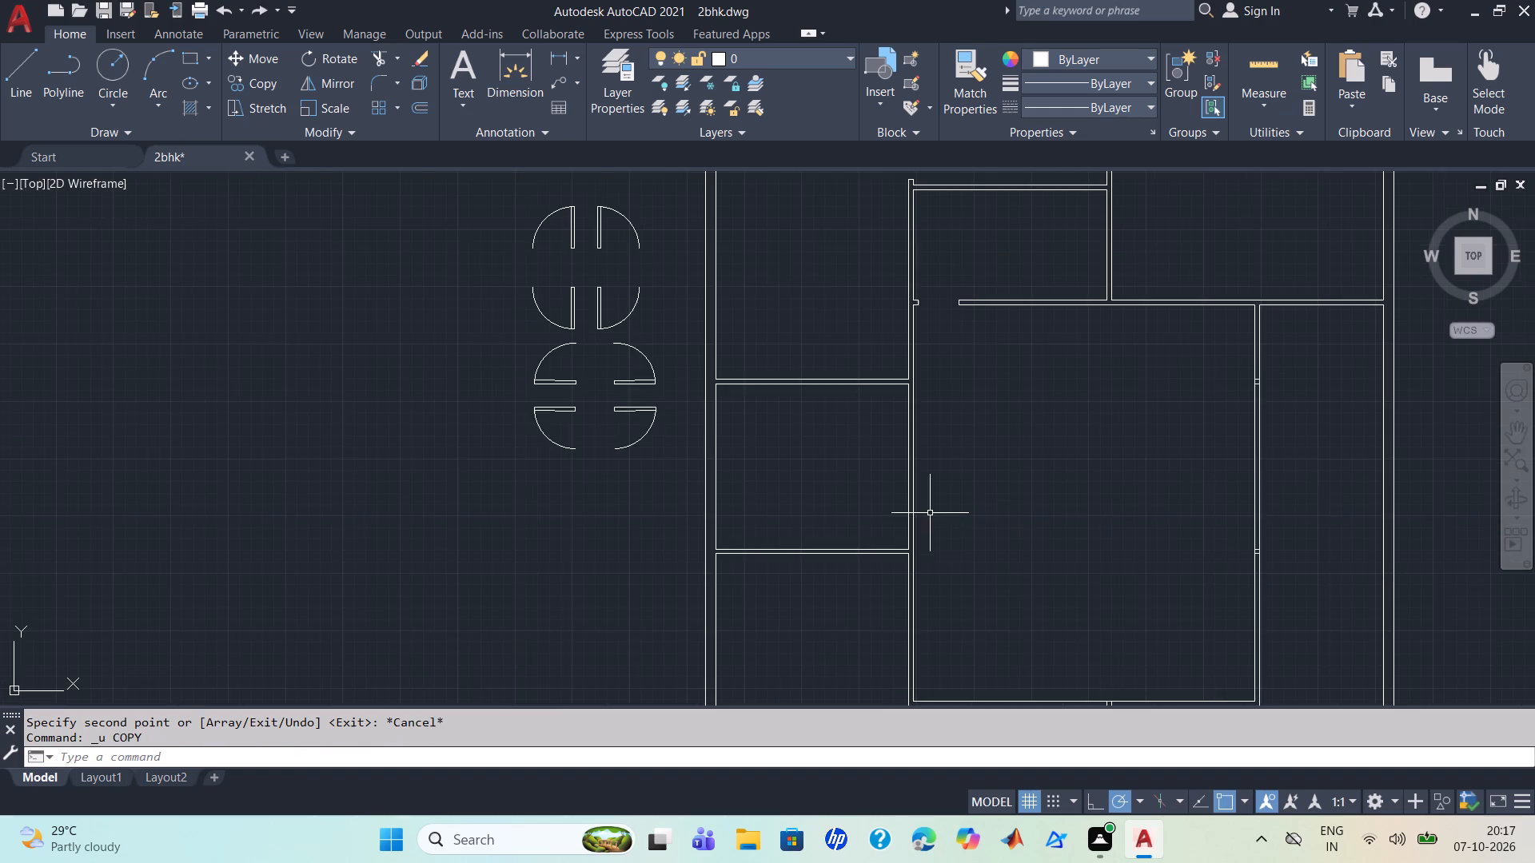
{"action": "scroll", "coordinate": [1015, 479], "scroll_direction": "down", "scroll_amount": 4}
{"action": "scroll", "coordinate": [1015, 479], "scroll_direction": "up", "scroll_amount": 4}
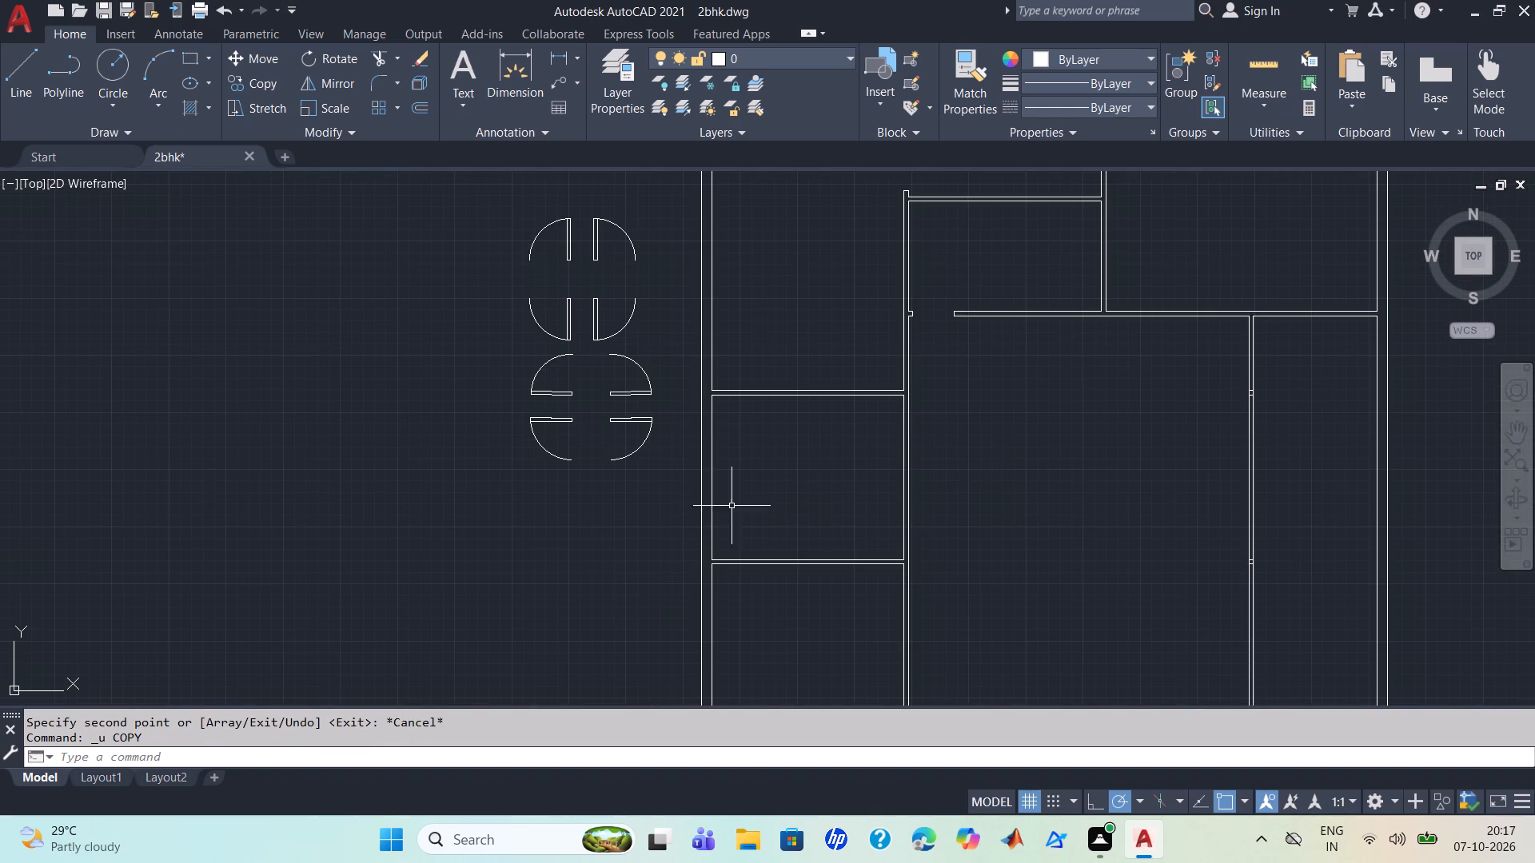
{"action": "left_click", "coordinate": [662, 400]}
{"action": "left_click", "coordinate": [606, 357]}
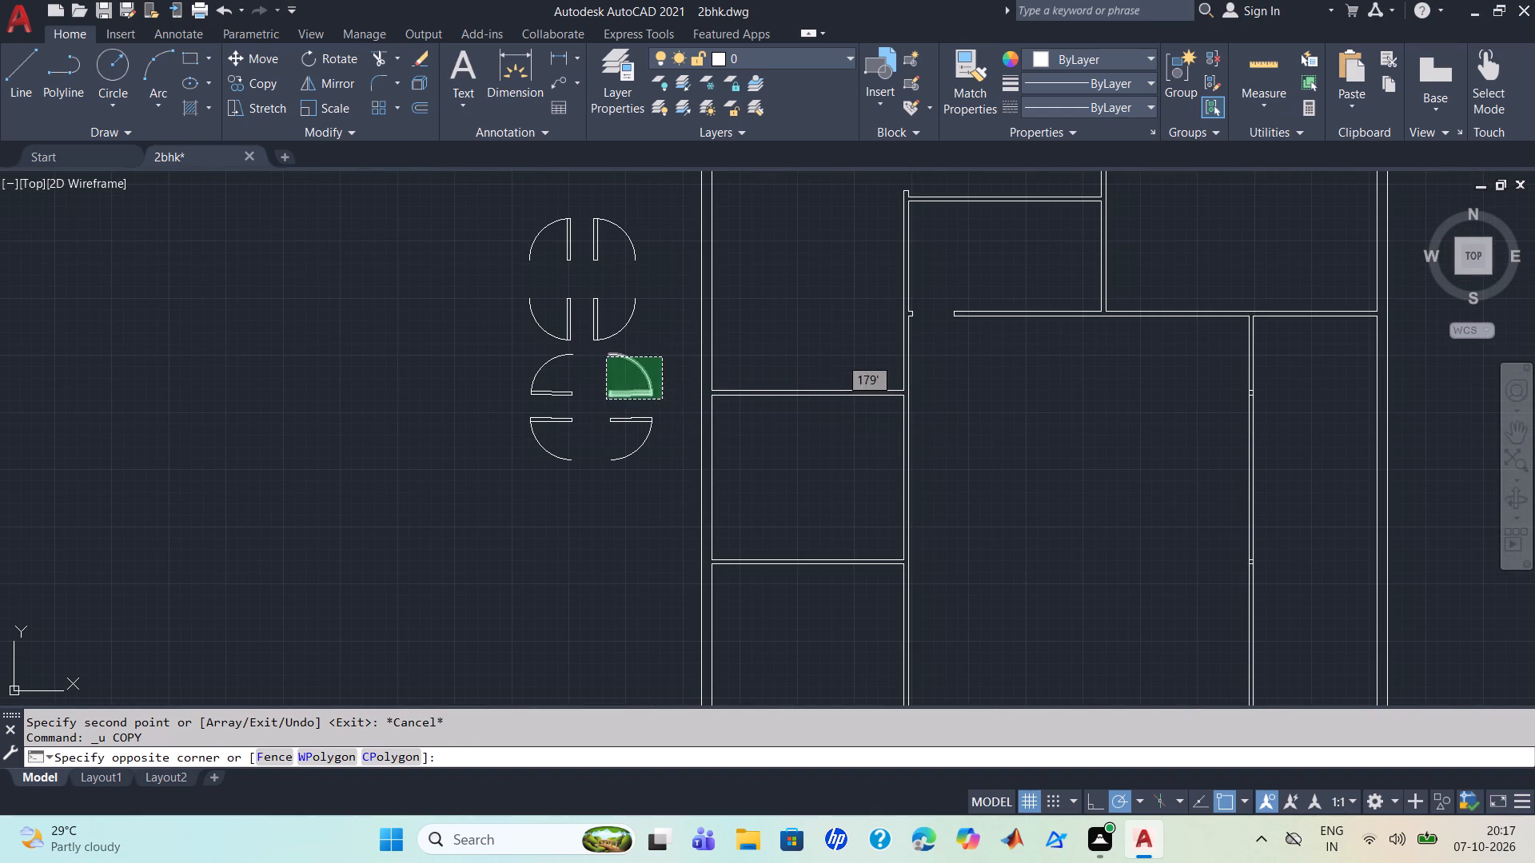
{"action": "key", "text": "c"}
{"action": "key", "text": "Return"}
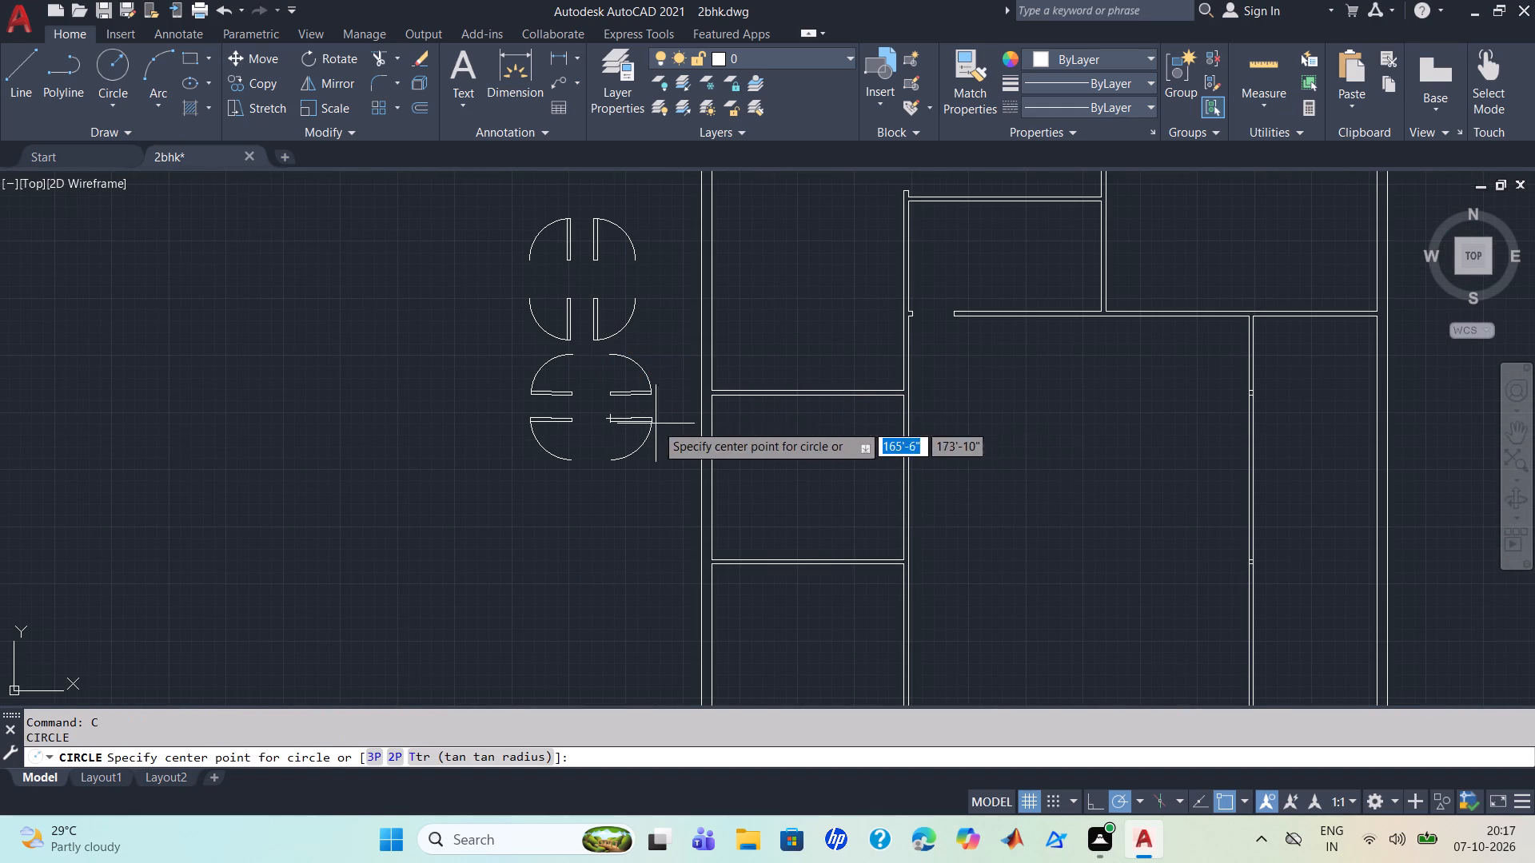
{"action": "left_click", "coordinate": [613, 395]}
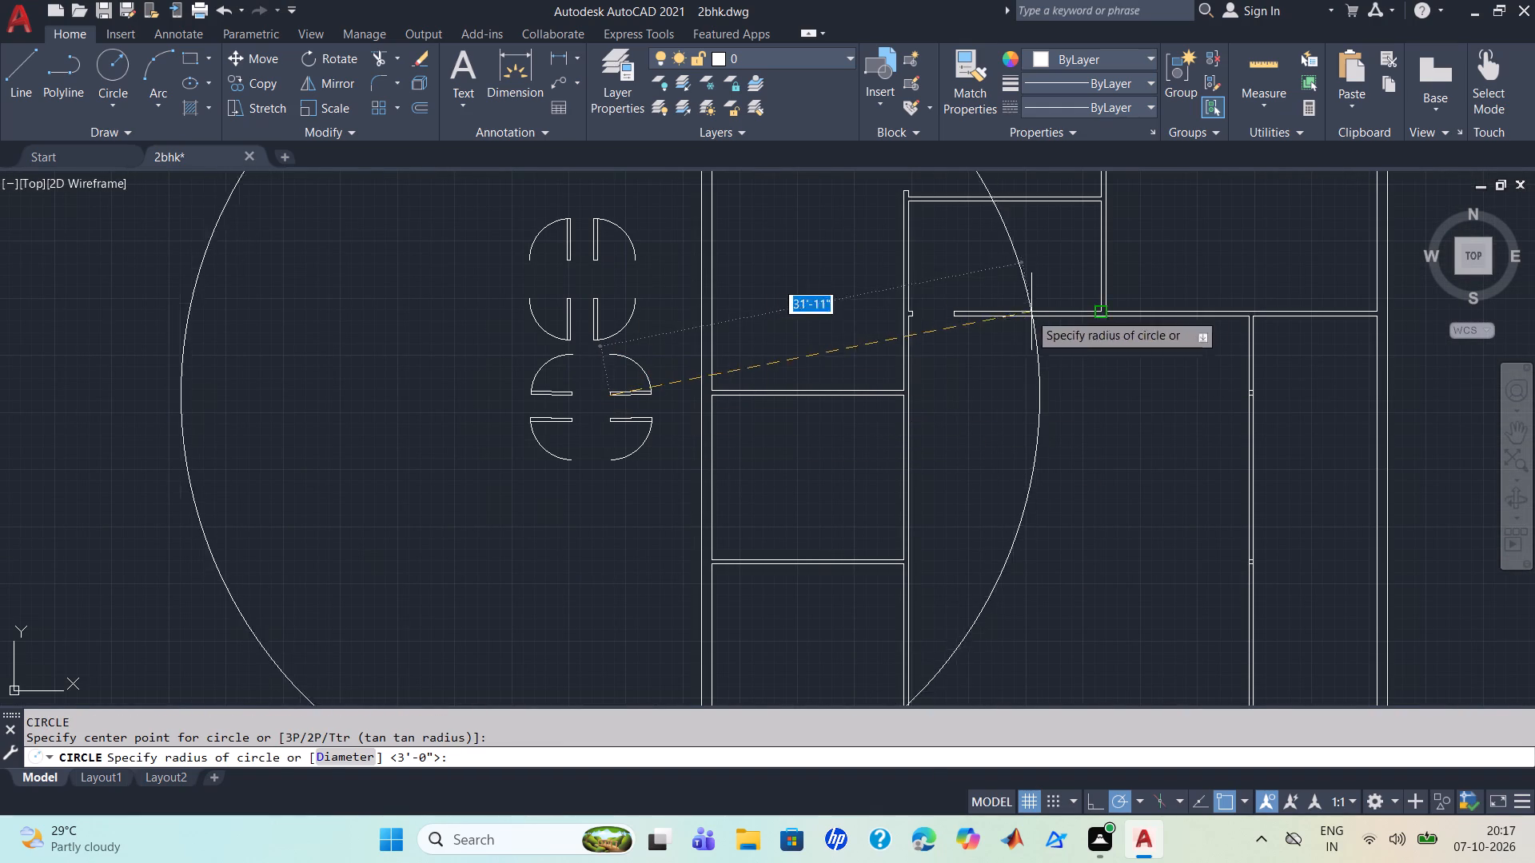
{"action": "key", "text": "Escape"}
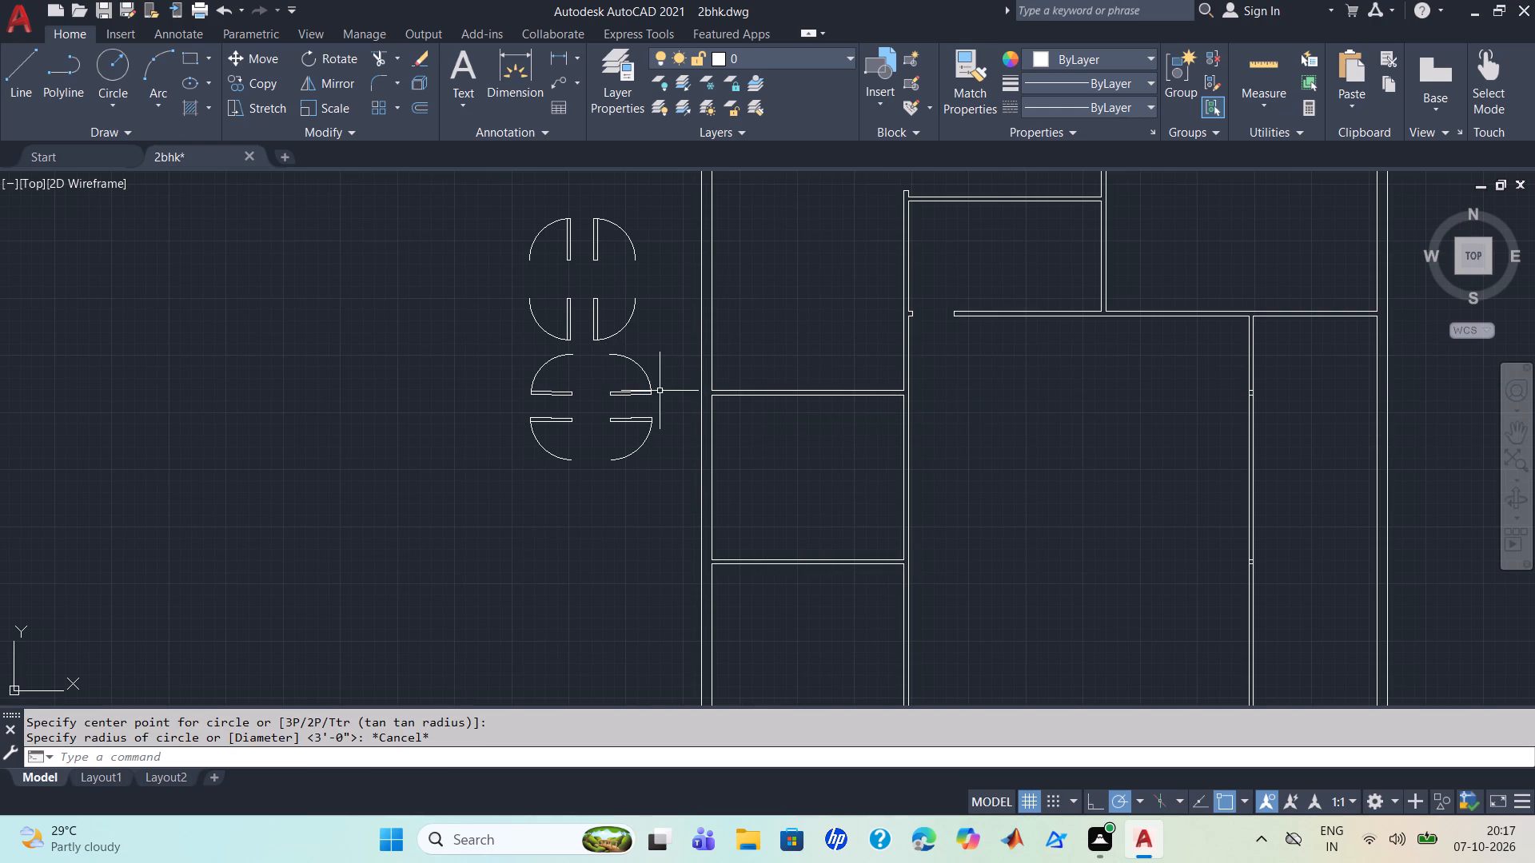
Copy the lower group's north-east door symbol to the south jamb of the northern doorway in the long north-south partition.
{"action": "left_click", "coordinate": [659, 403]}
{"action": "left_click", "coordinate": [594, 356]}
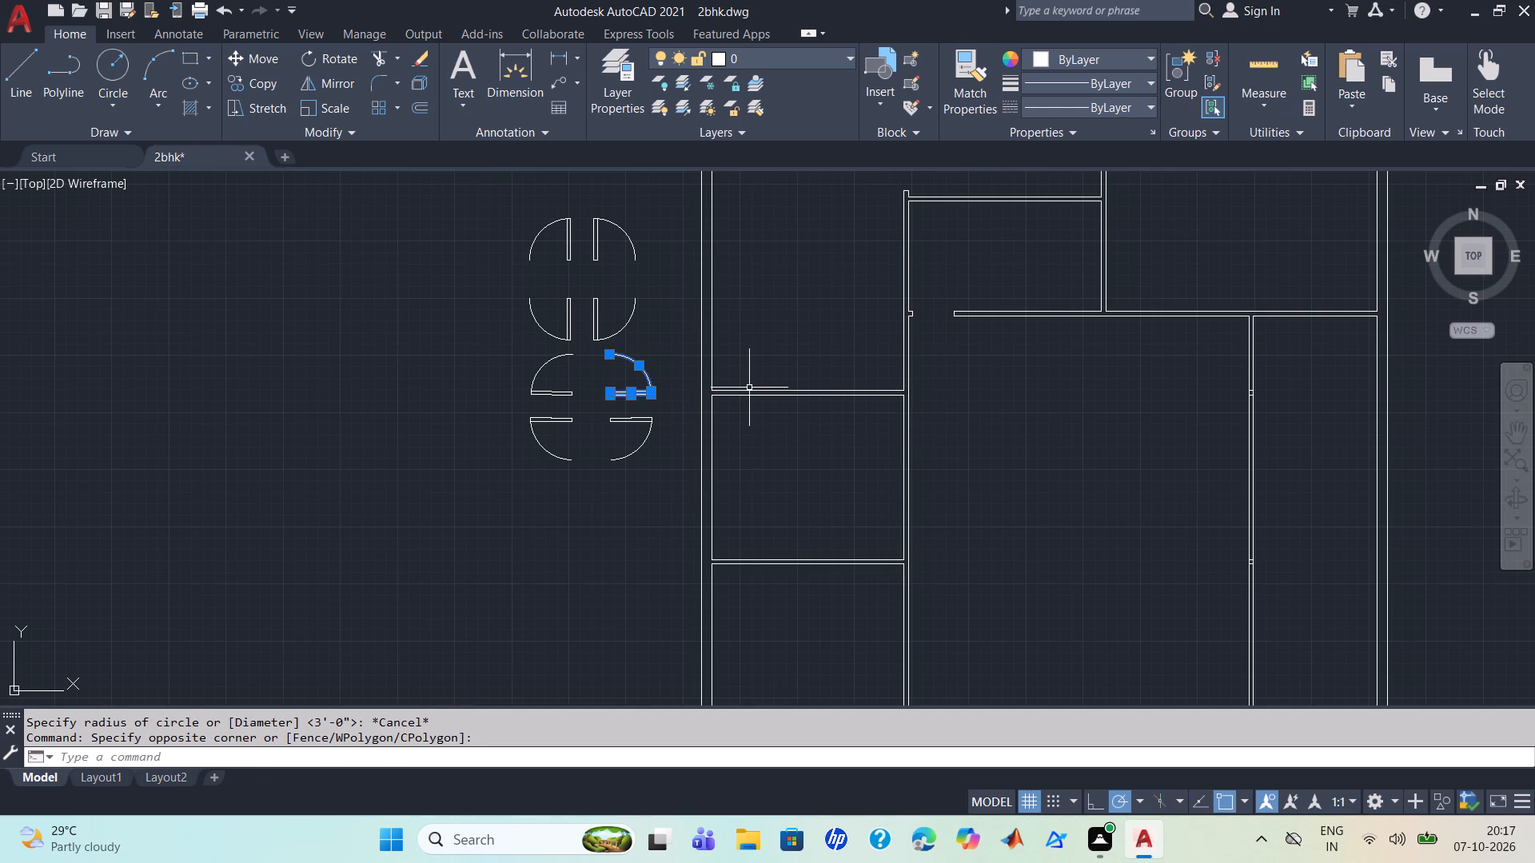
{"action": "type", "text": "co"}
{"action": "key", "text": "Return"}
{"action": "left_click", "coordinate": [611, 390]}
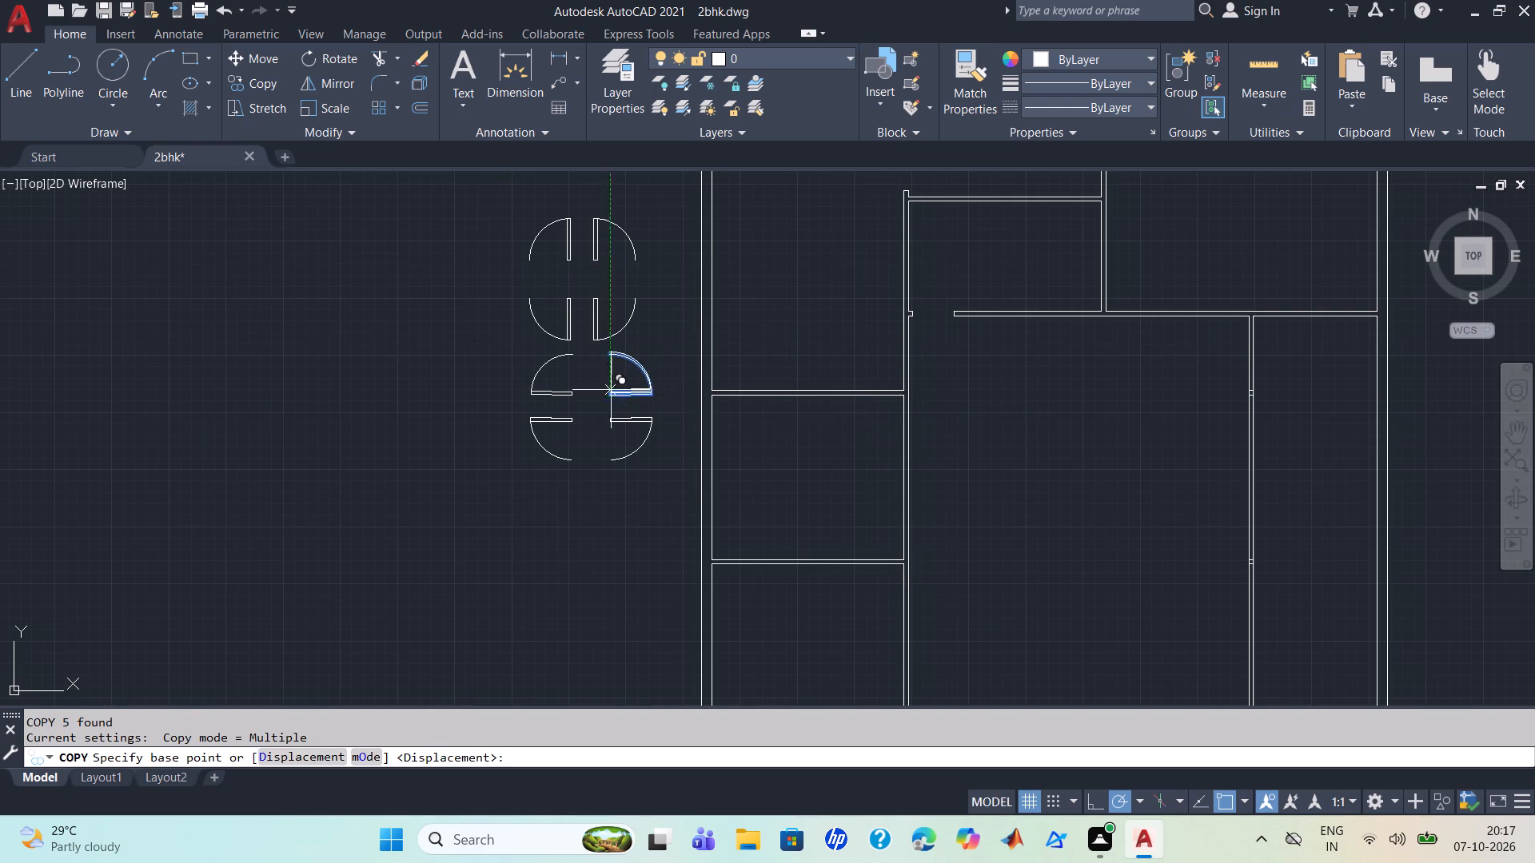
{"action": "middle_click_drag", "start_coordinate": [927, 286], "coordinate": [959, 411]}
{"action": "scroll", "coordinate": [959, 411], "scroll_direction": "down", "scroll_amount": 1}
{"action": "scroll", "coordinate": [944, 332], "scroll_direction": "up", "scroll_amount": 2}
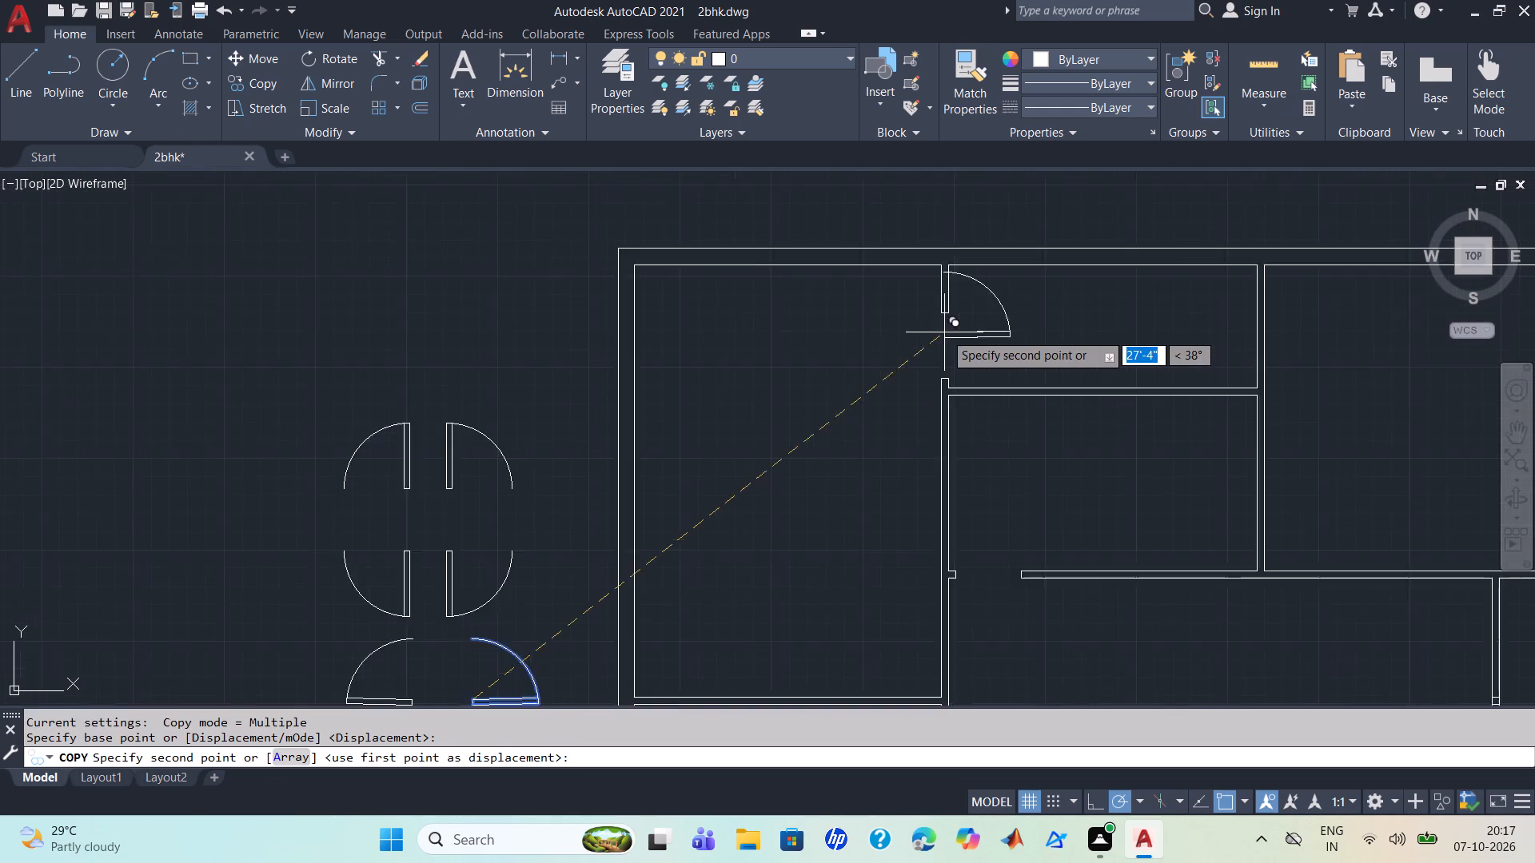
{"action": "scroll", "coordinate": [944, 332], "scroll_direction": "up", "scroll_amount": 2}
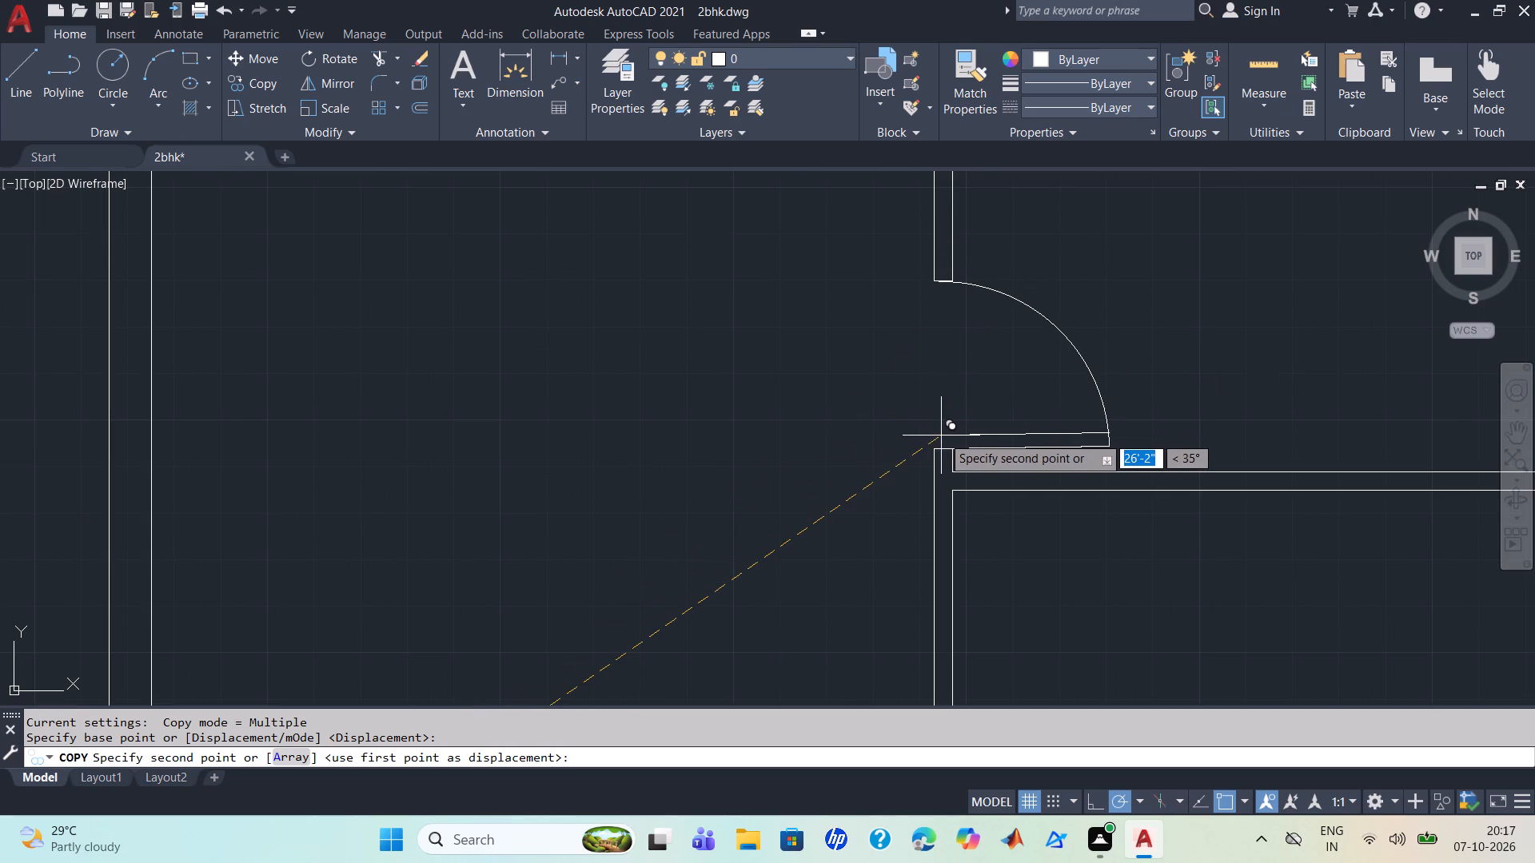
{"action": "left_click", "coordinate": [932, 448]}
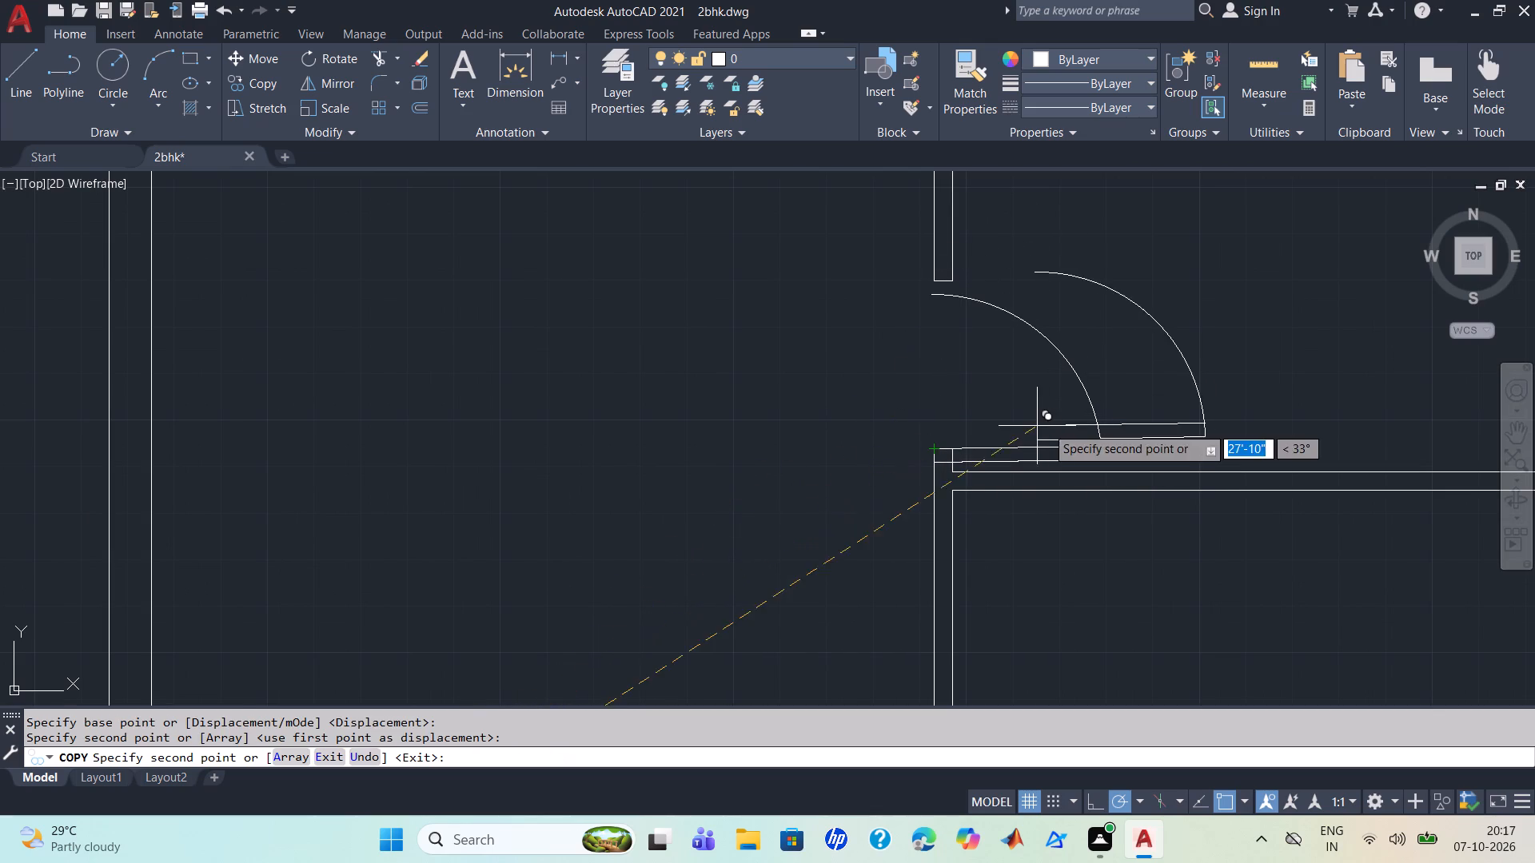
Undo the last placed door symbol copy at the northern doorway.
{"action": "key", "text": "ctrl+z"}
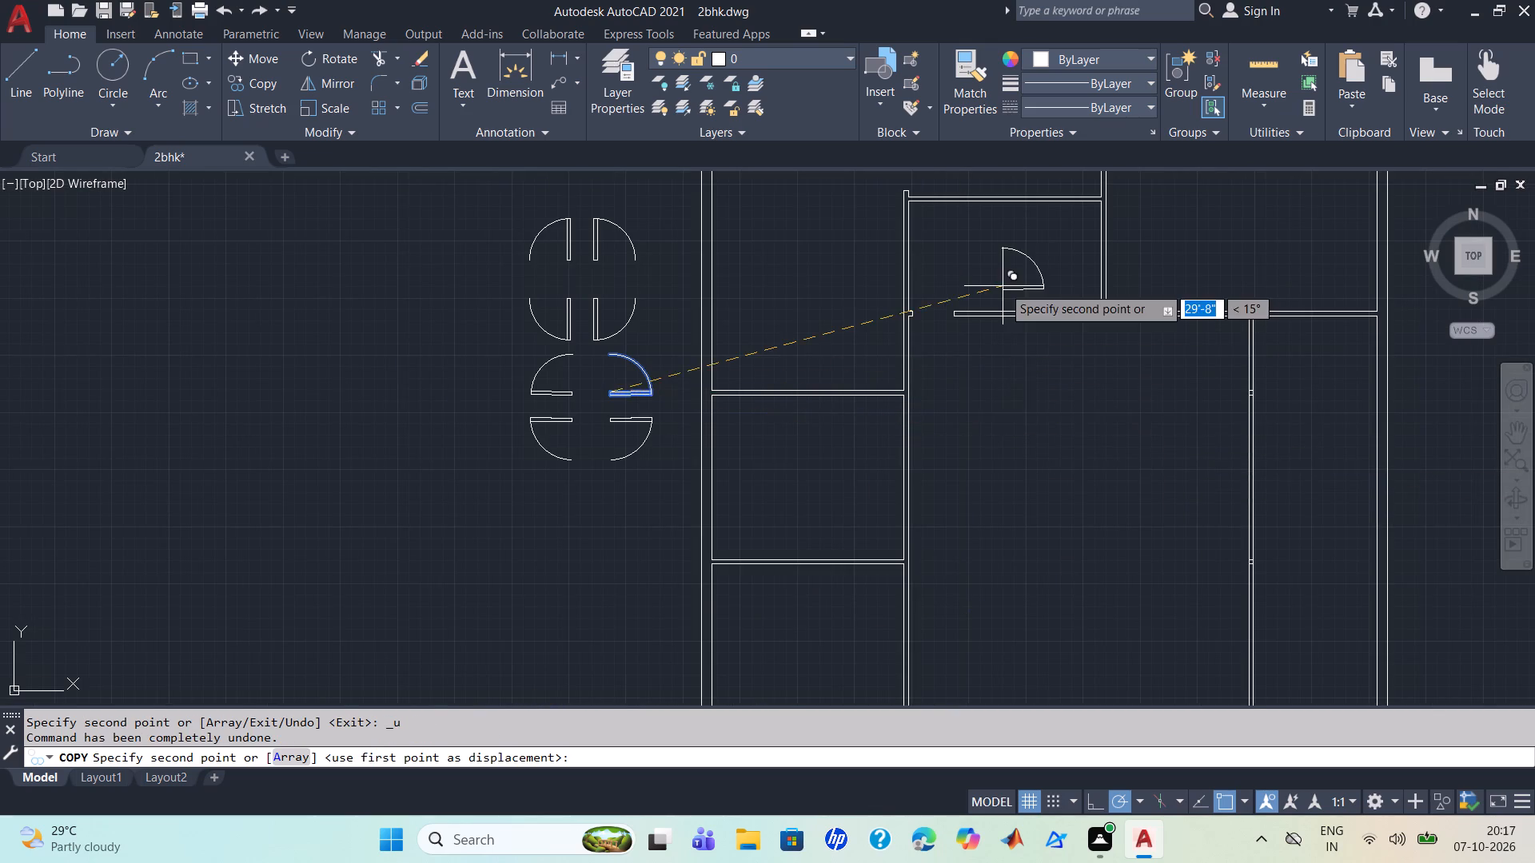
Copy the lower group's north-east door symbol so its leaf sits on the south jamb of the northern doorway in the long north-south partition.
{"action": "middle_click_drag", "start_coordinate": [1003, 285], "coordinate": [1037, 503]}
{"action": "scroll", "coordinate": [971, 438], "scroll_direction": "up", "scroll_amount": 2}
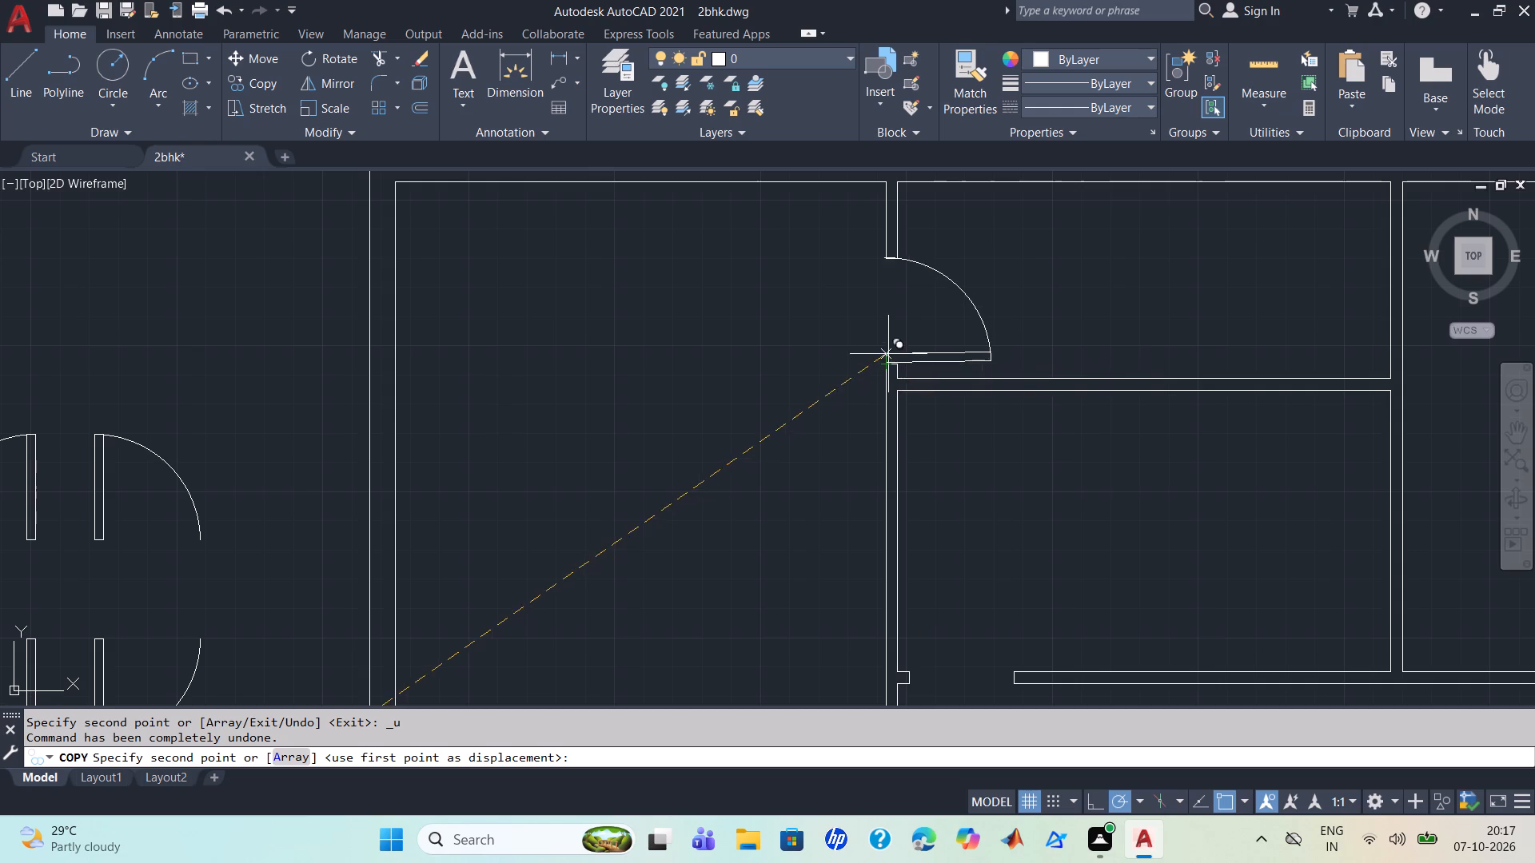
{"action": "scroll", "coordinate": [887, 353], "scroll_direction": "up", "scroll_amount": 3}
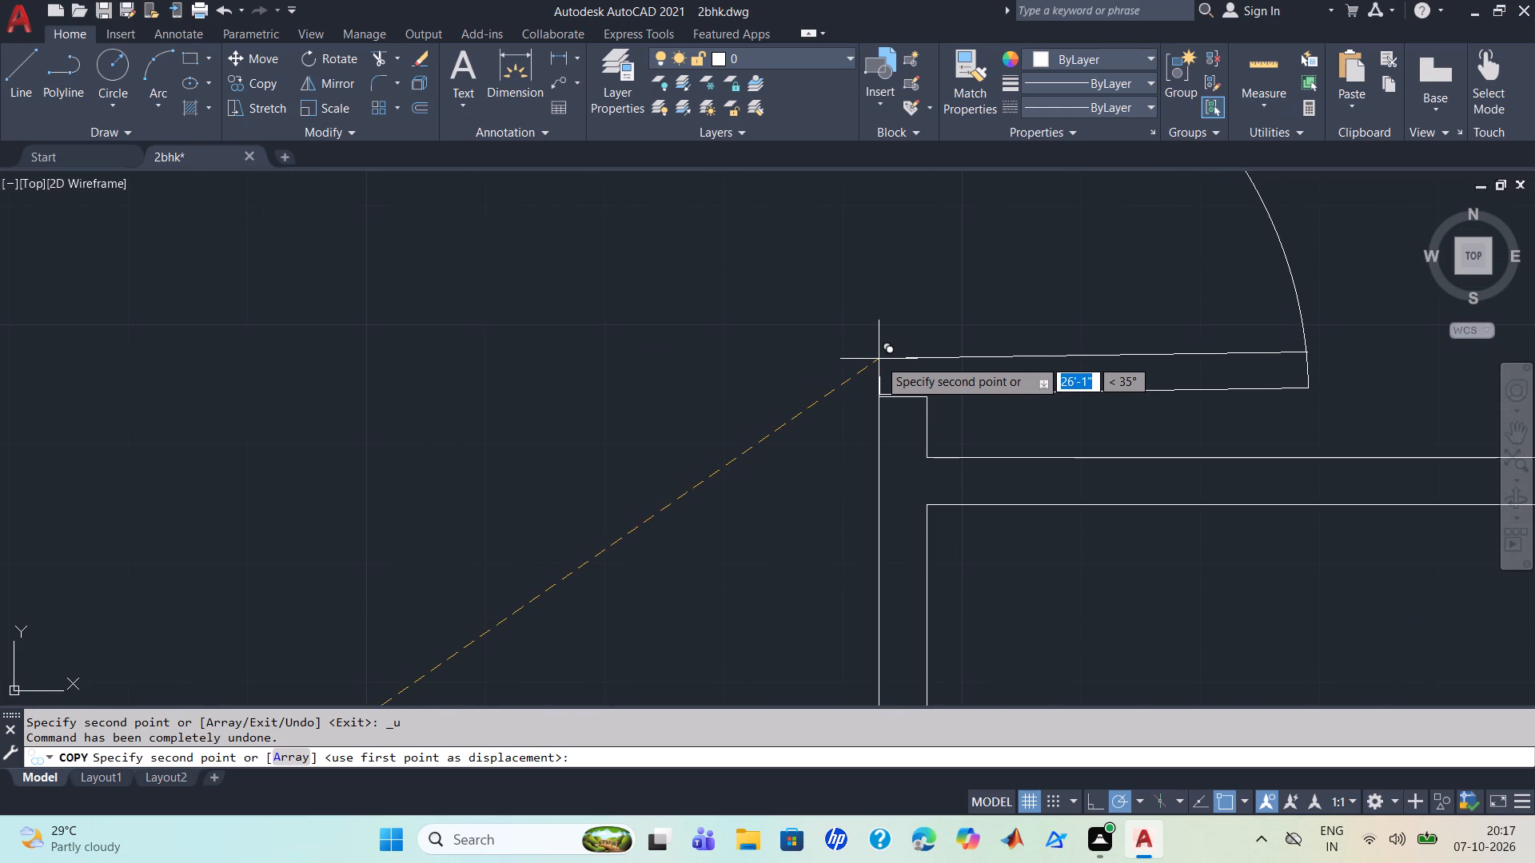
{"action": "left_click", "coordinate": [879, 360]}
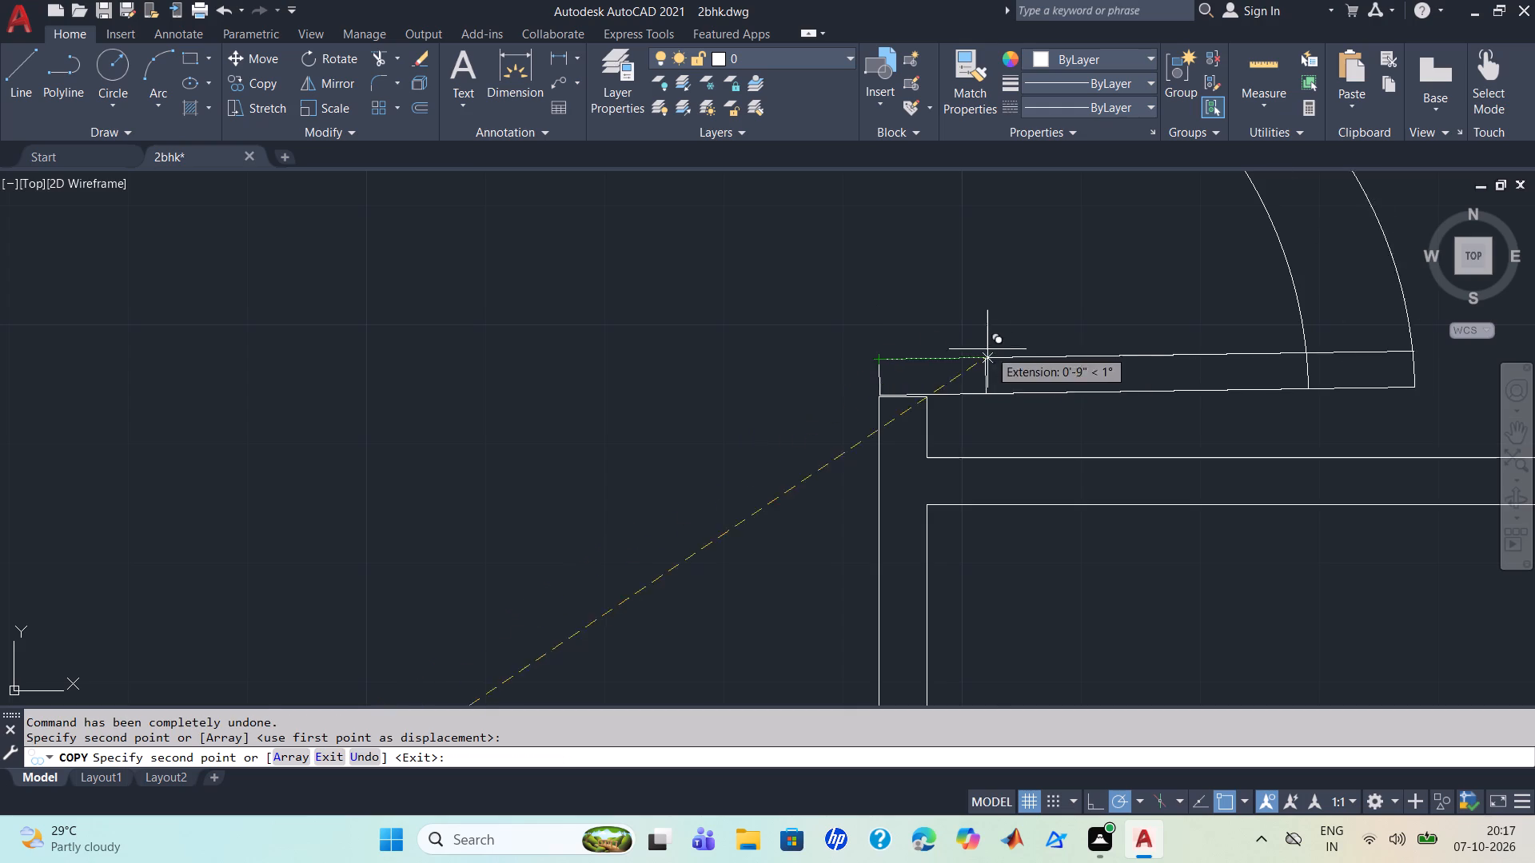
{"action": "scroll", "coordinate": [1008, 348], "scroll_direction": "down", "scroll_amount": 3}
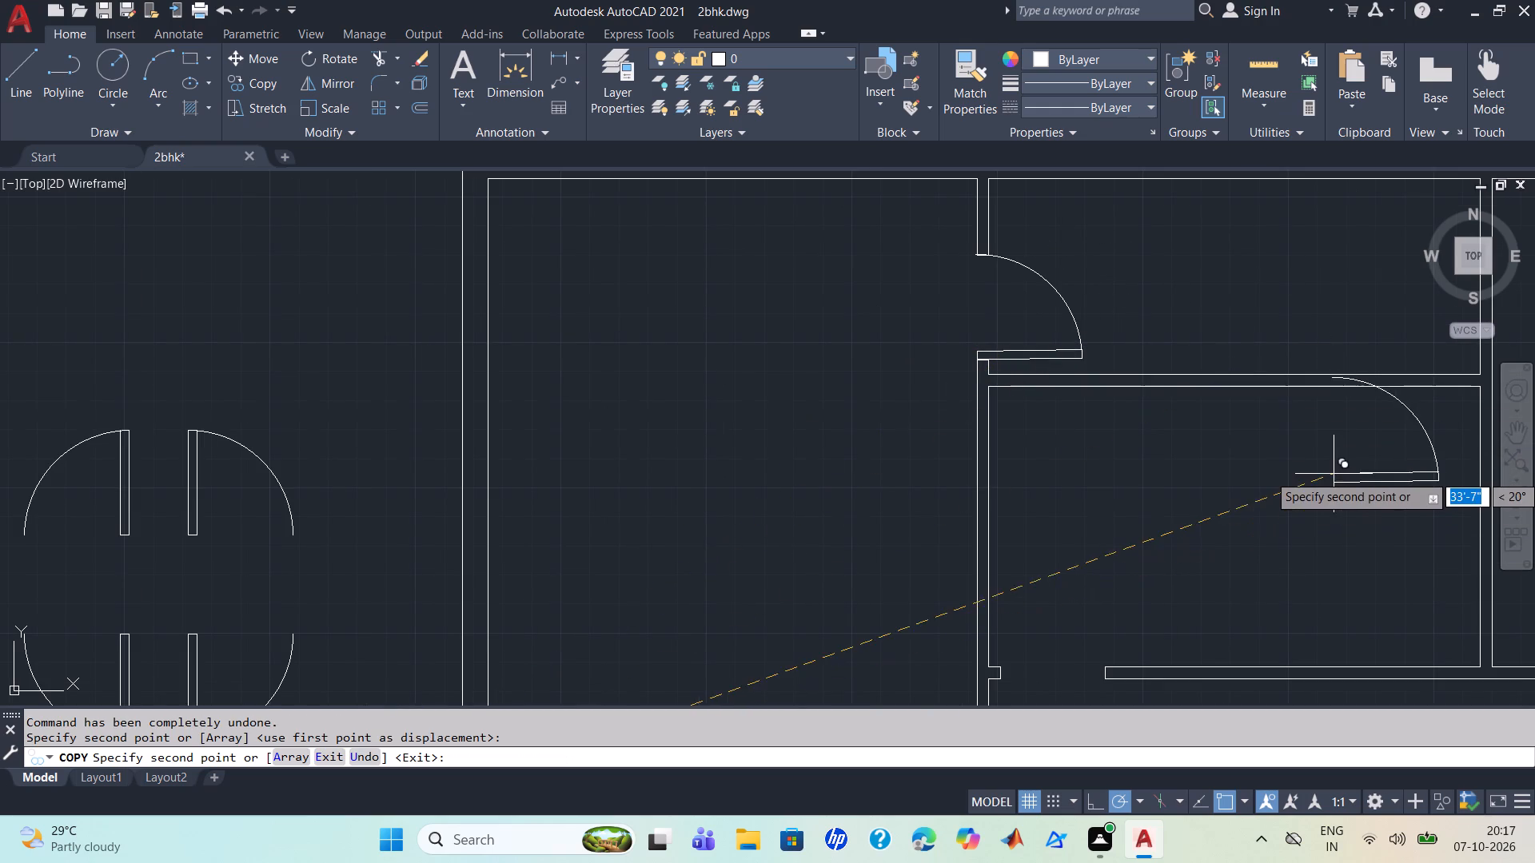
{"action": "scroll", "coordinate": [1036, 411], "scroll_direction": "up", "scroll_amount": 2}
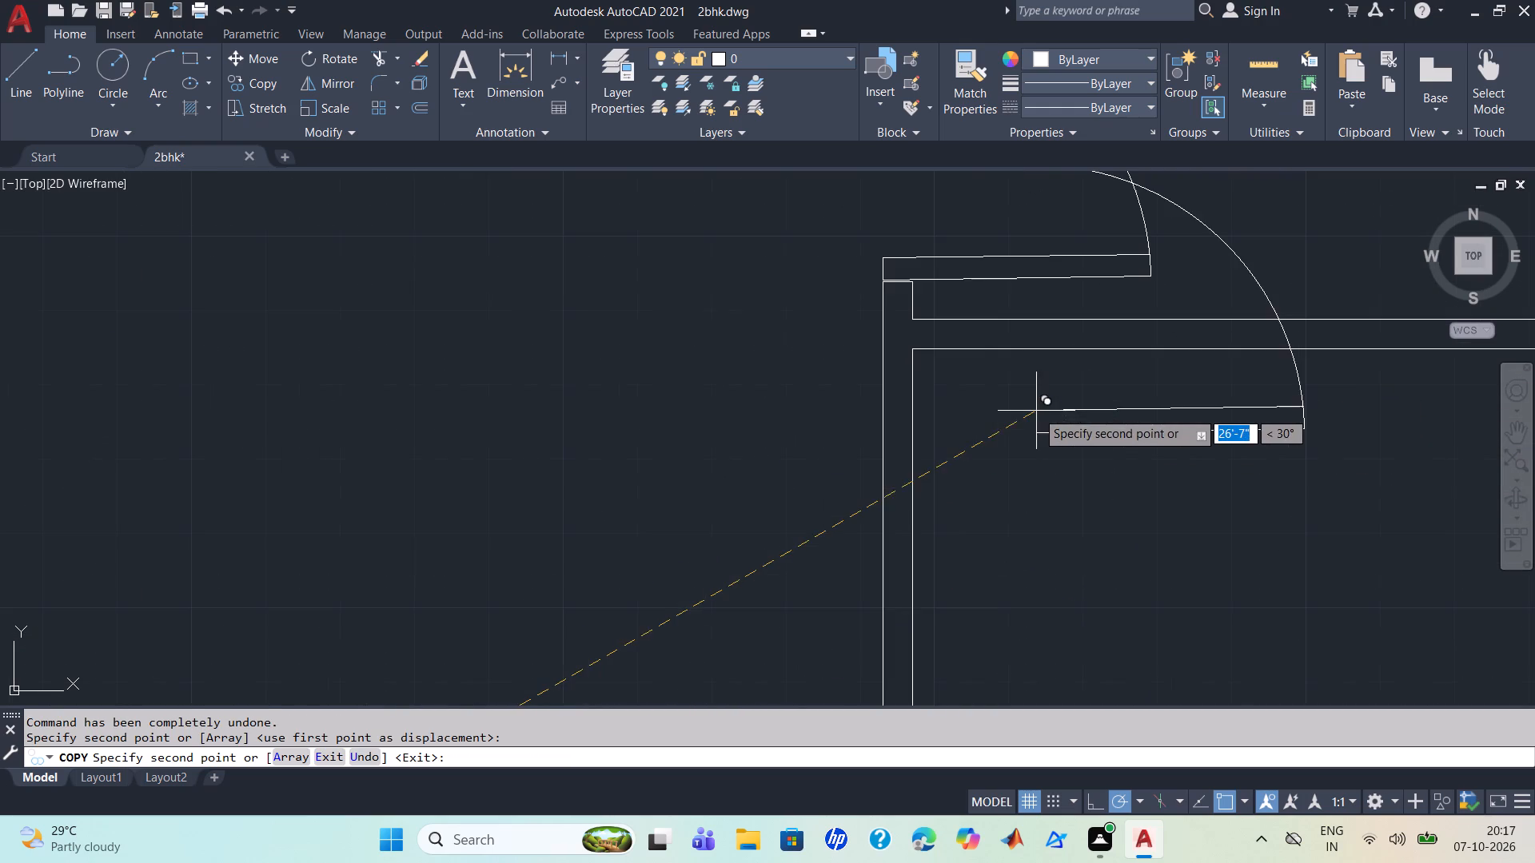
{"action": "scroll", "coordinate": [985, 459], "scroll_direction": "up", "scroll_amount": 2}
{"action": "middle_click_drag", "start_coordinate": [989, 458], "coordinate": [1027, 603]}
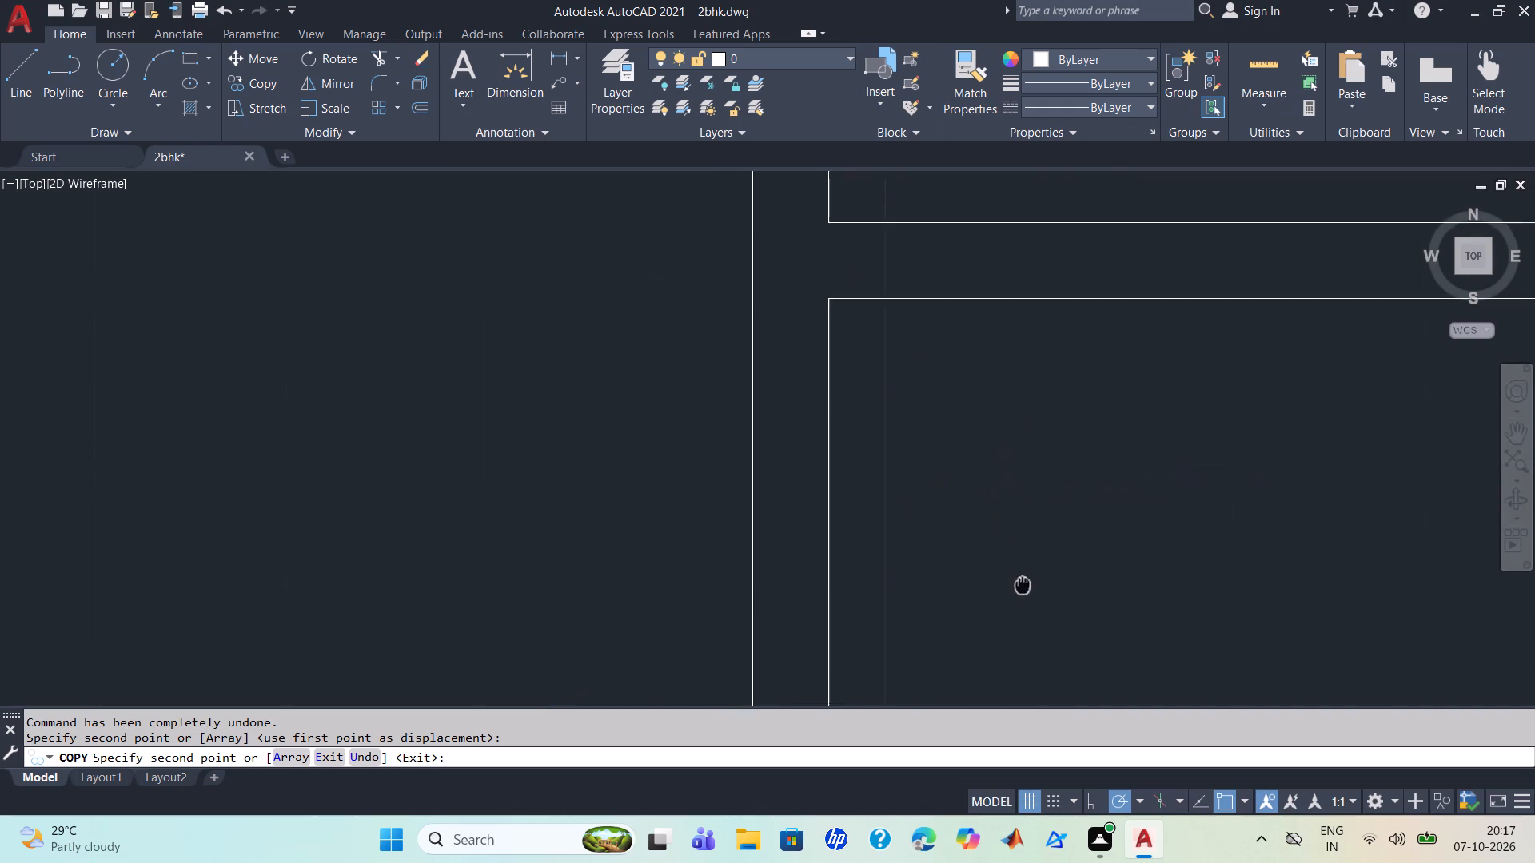
{"action": "middle_click_drag", "start_coordinate": [1027, 603], "coordinate": [1063, 663]}
{"action": "middle_click_drag", "start_coordinate": [1032, 398], "coordinate": [1074, 591]}
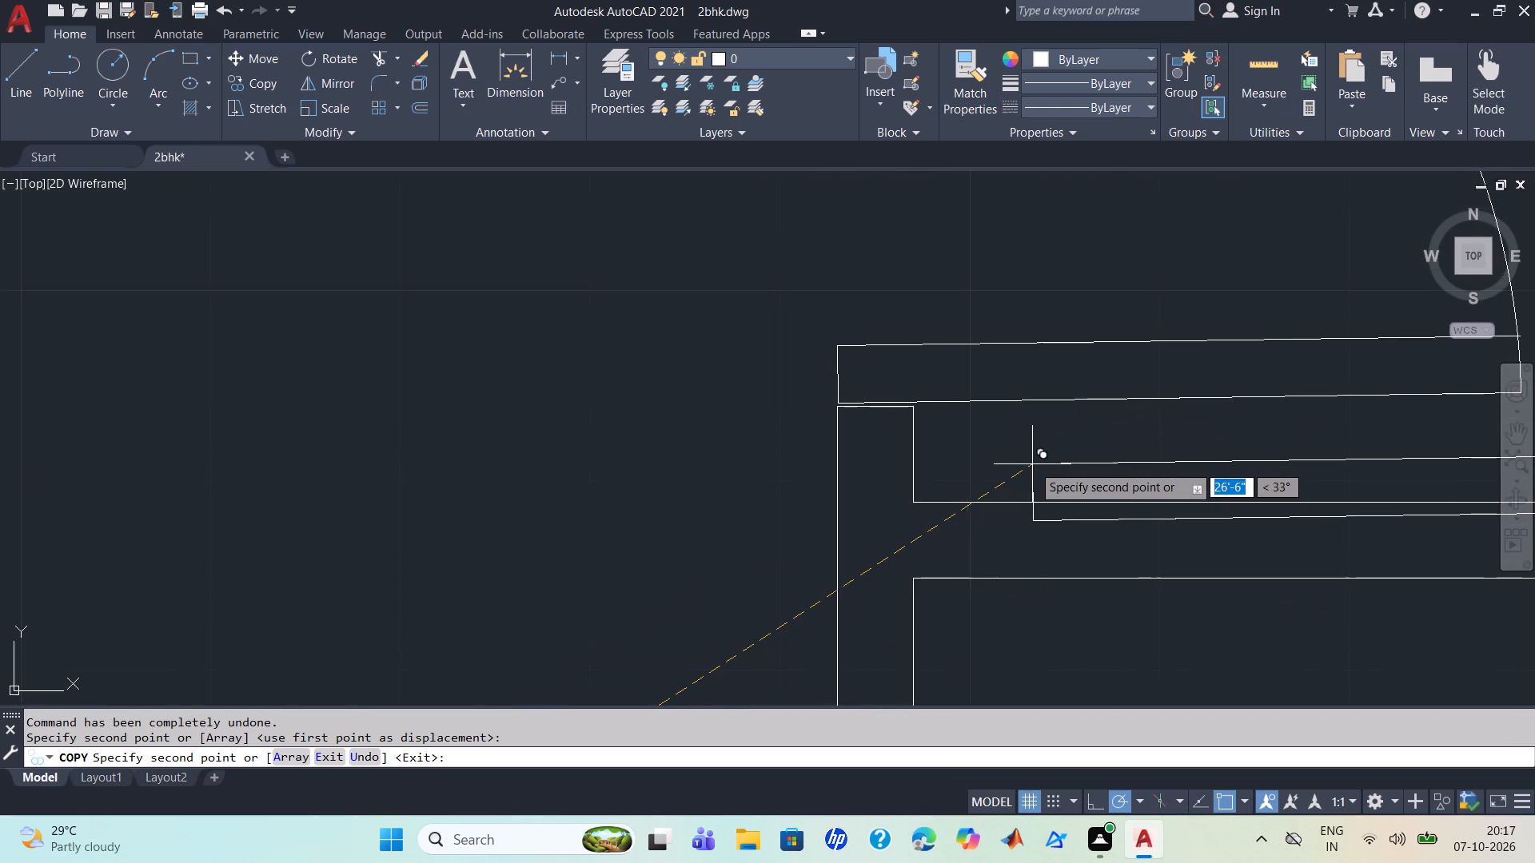
{"action": "scroll", "coordinate": [1032, 464], "scroll_direction": "up", "scroll_amount": 1}
{"action": "scroll", "coordinate": [919, 404], "scroll_direction": "up", "scroll_amount": 1}
{"action": "middle_click_drag", "start_coordinate": [923, 414], "coordinate": [948, 575]}
{"action": "scroll", "coordinate": [948, 575], "scroll_direction": "down", "scroll_amount": 1}
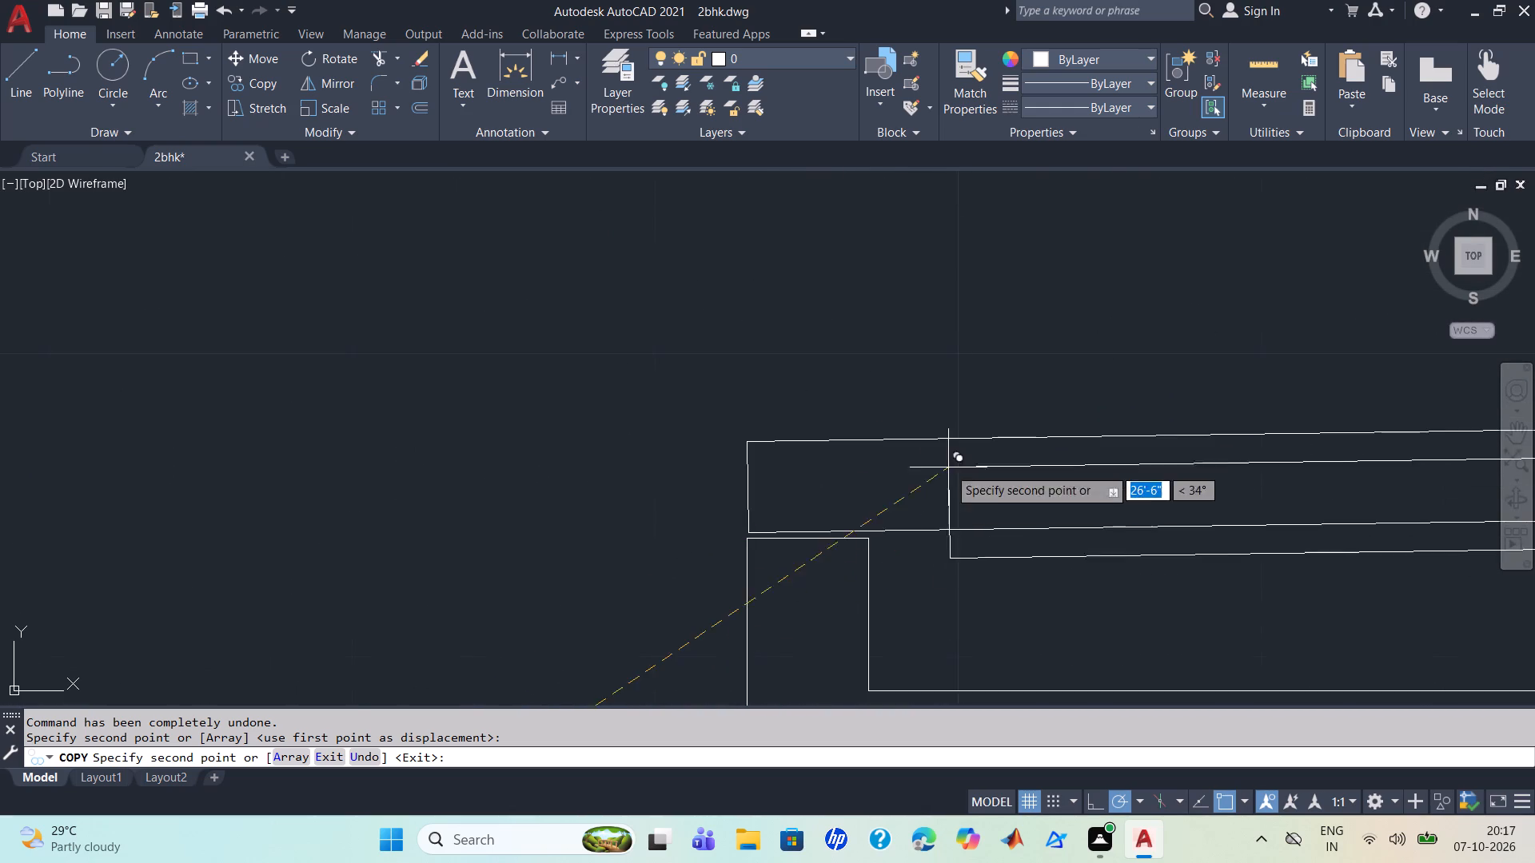
{"action": "scroll", "coordinate": [964, 446], "scroll_direction": "down", "scroll_amount": 2}
{"action": "scroll", "coordinate": [1078, 322], "scroll_direction": "down", "scroll_amount": 4}
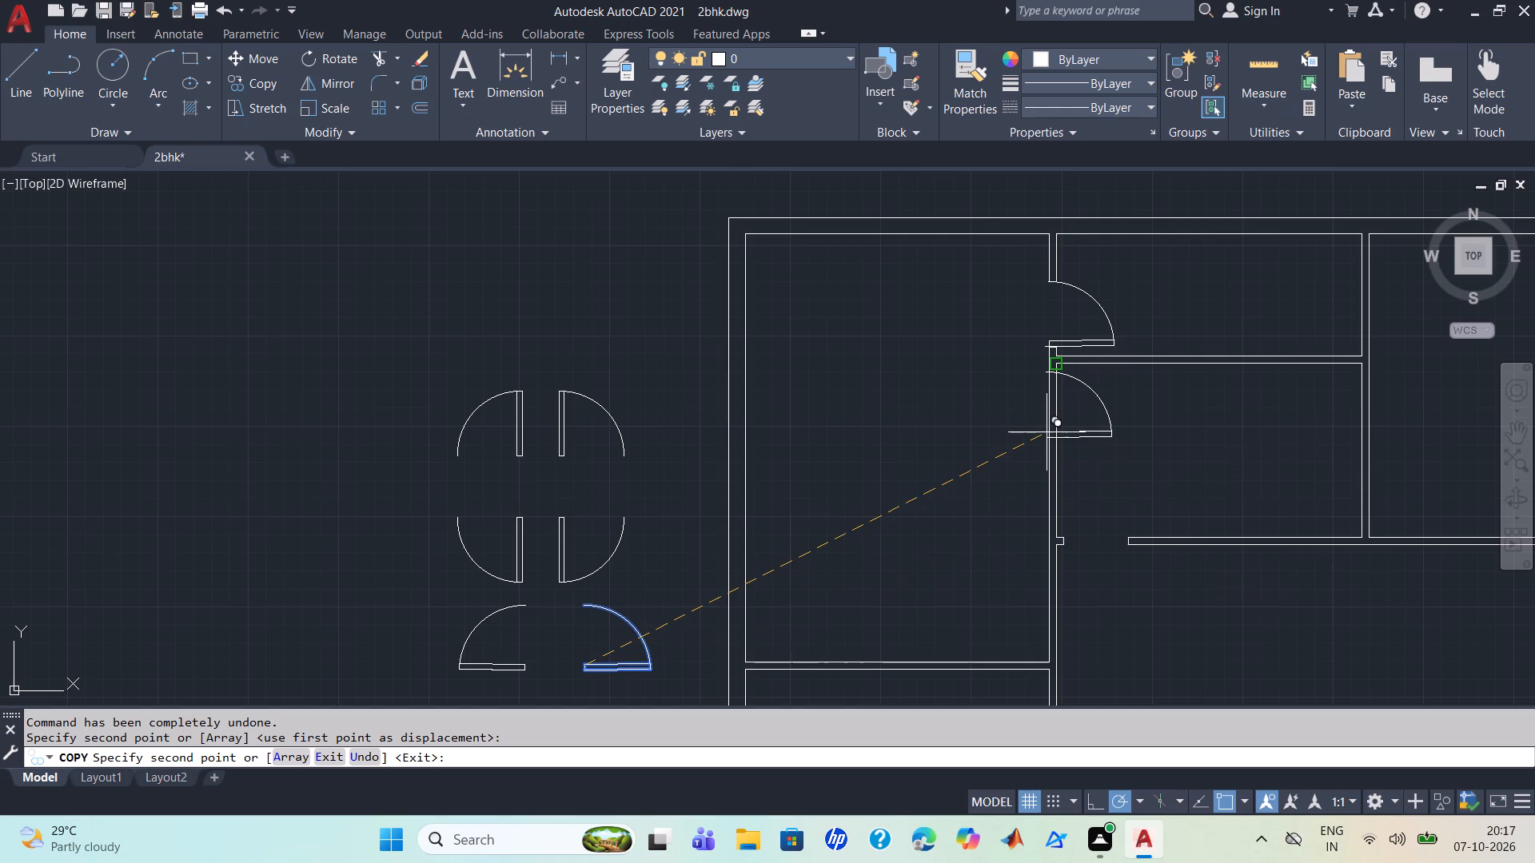
{"action": "scroll", "coordinate": [1044, 444], "scroll_direction": "down", "scroll_amount": 2}
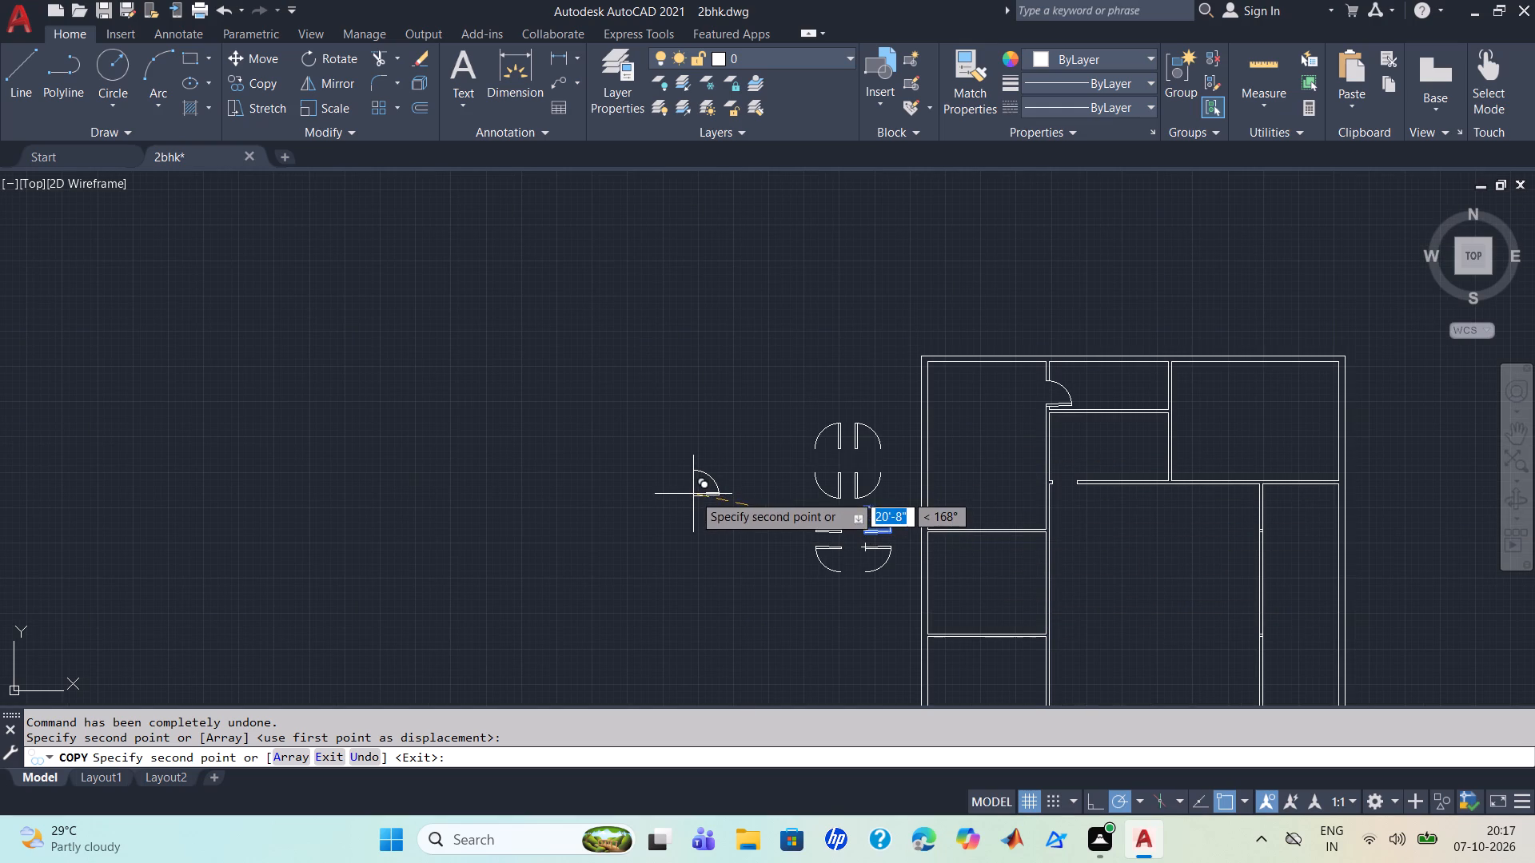
{"action": "key", "text": "Escape"}
Save the 2bhk drawing.
{"action": "scroll", "coordinate": [1072, 602], "scroll_direction": "down", "scroll_amount": 1}
{"action": "scroll", "coordinate": [1087, 606], "scroll_direction": "up", "scroll_amount": 3}
{"action": "scroll", "coordinate": [1088, 569], "scroll_direction": "down", "scroll_amount": 1}
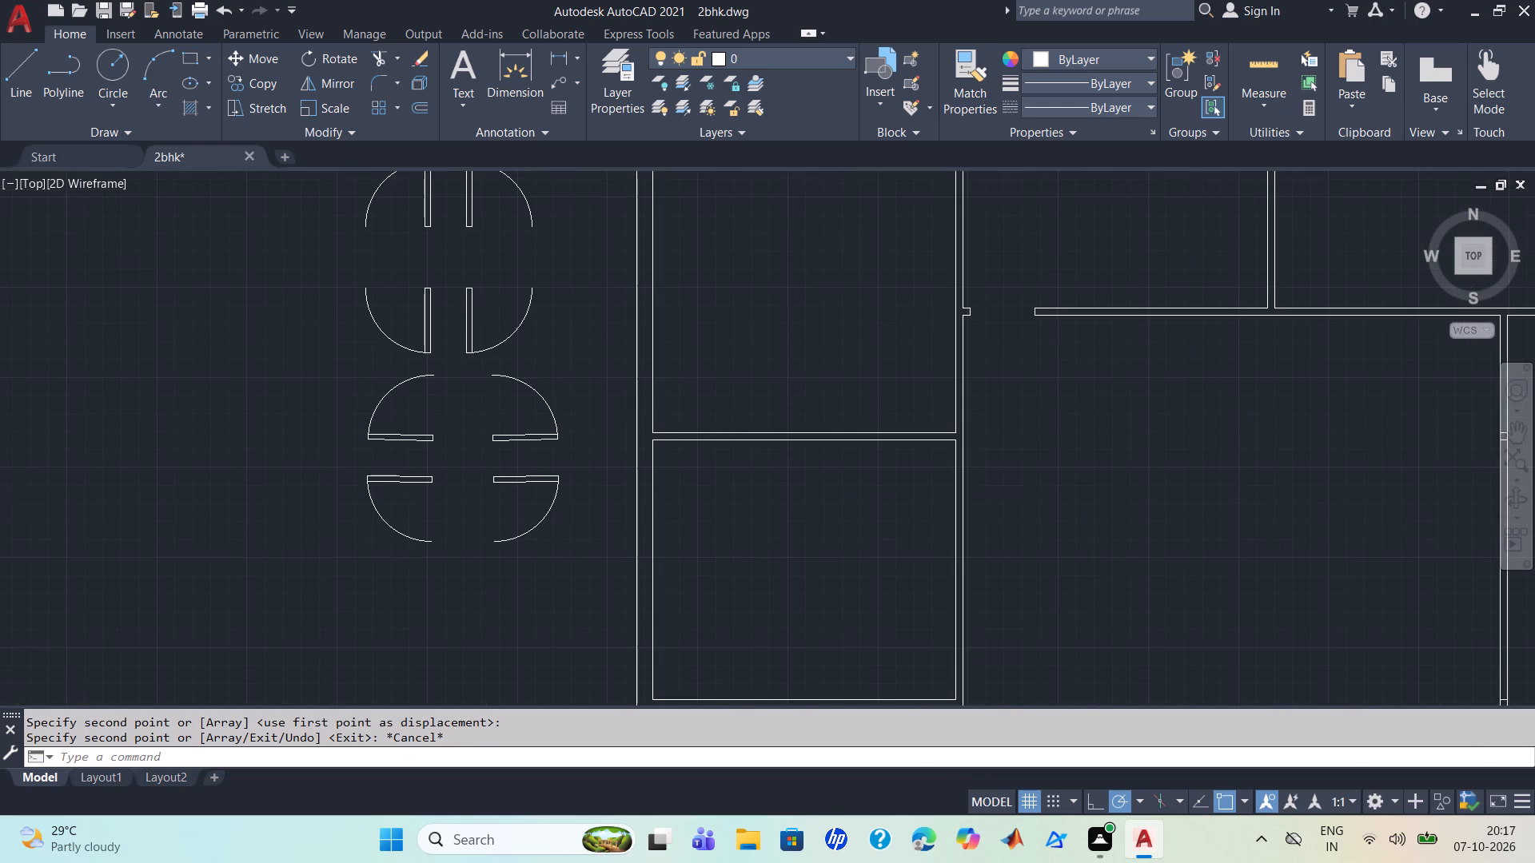
{"action": "middle_click_drag", "start_coordinate": [1086, 571], "coordinate": [1051, 525]}
{"action": "scroll", "coordinate": [1051, 525], "scroll_direction": "down", "scroll_amount": 2}
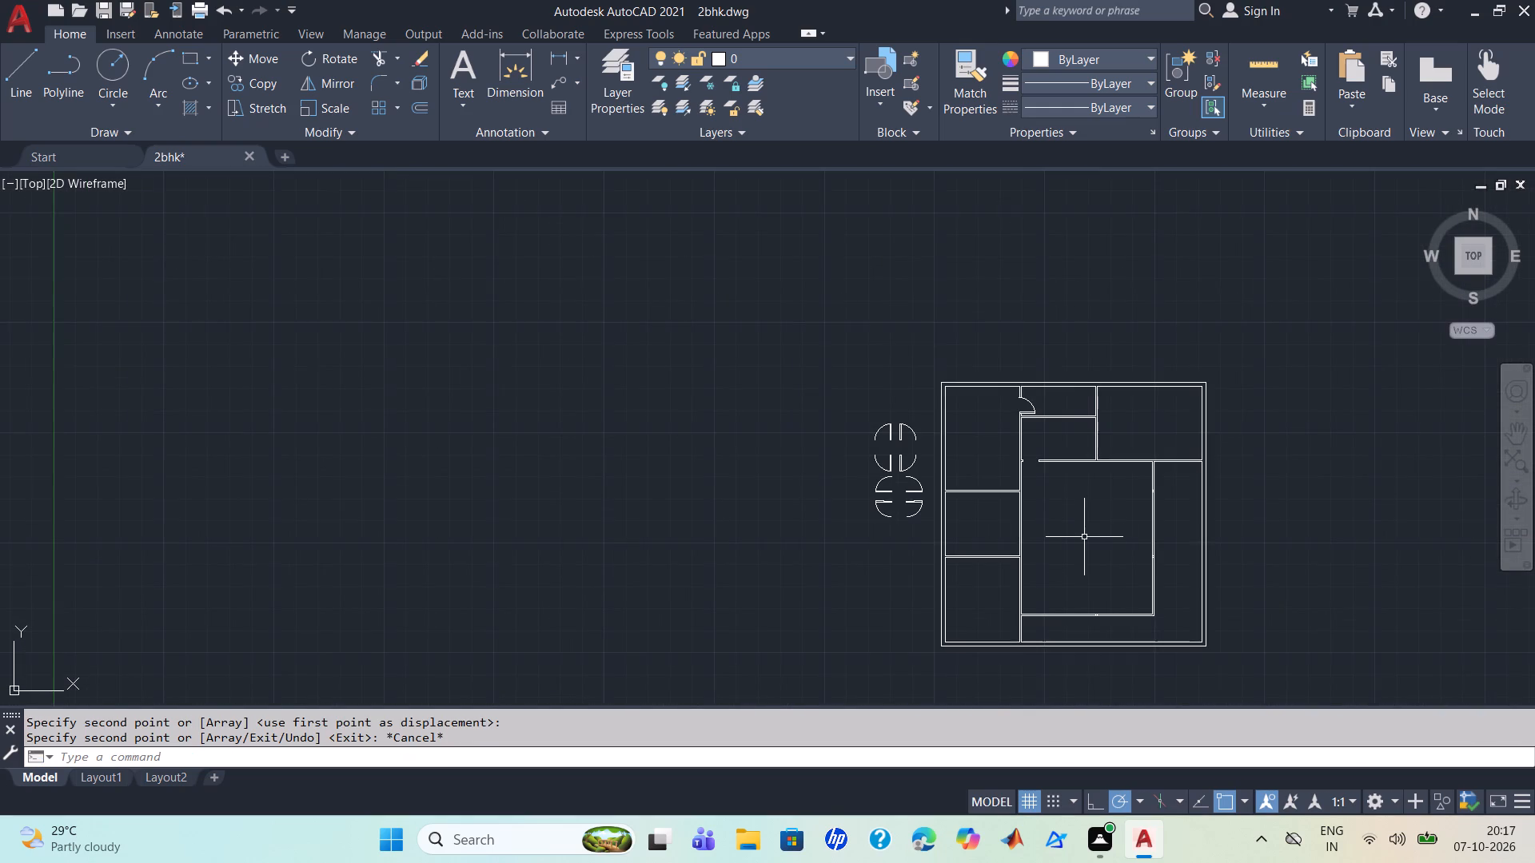
{"action": "middle_click_drag", "start_coordinate": [1085, 538], "coordinate": [1029, 498]}
{"action": "scroll", "coordinate": [1011, 495], "scroll_direction": "up", "scroll_amount": 1}
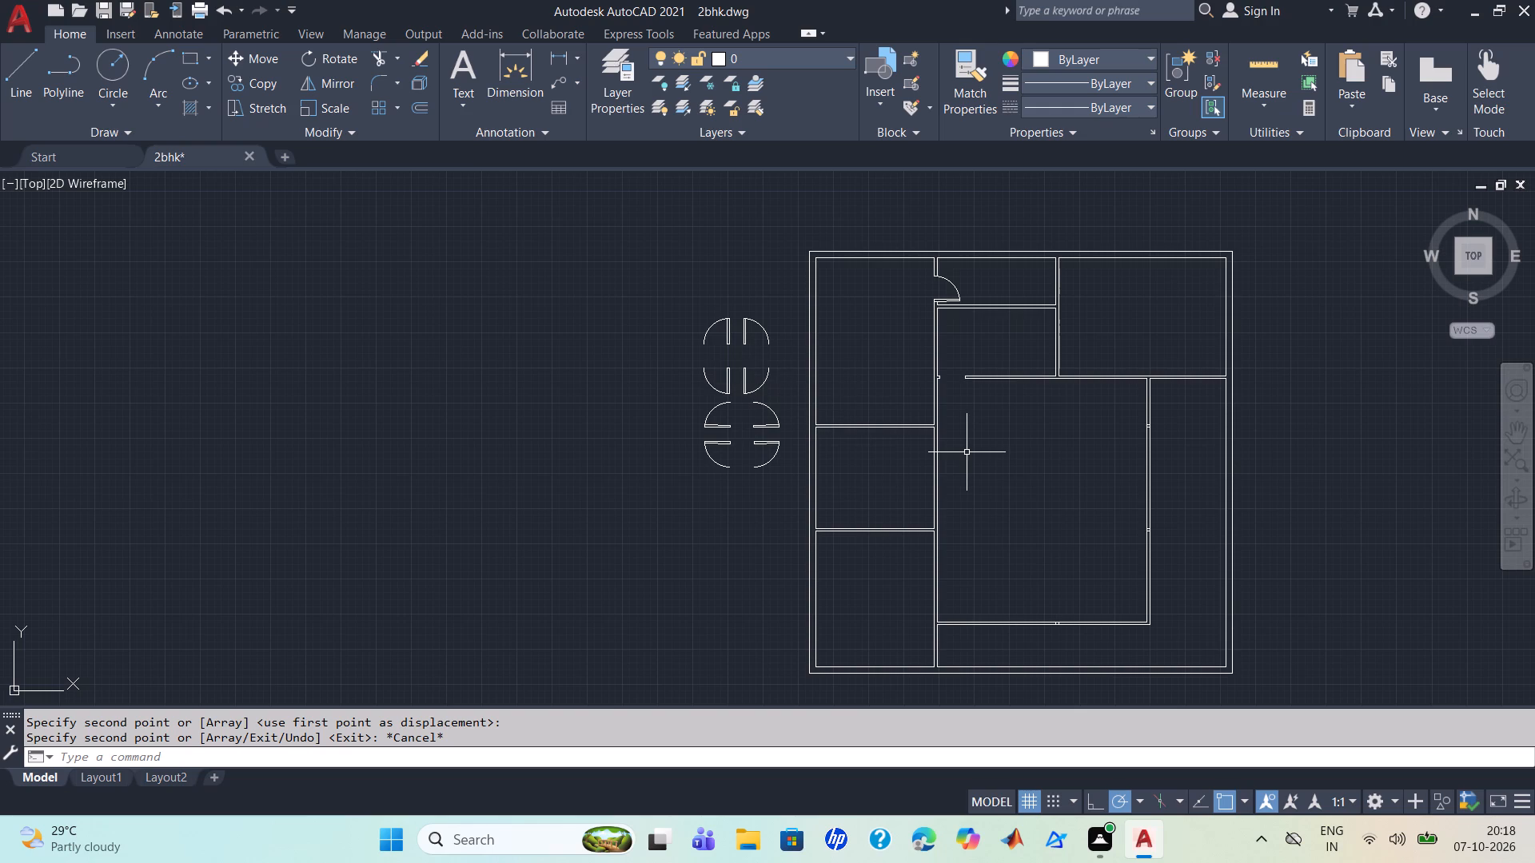
{"action": "key", "text": "ctrl+s"}
{"action": "key", "text": "ctrl+s"}
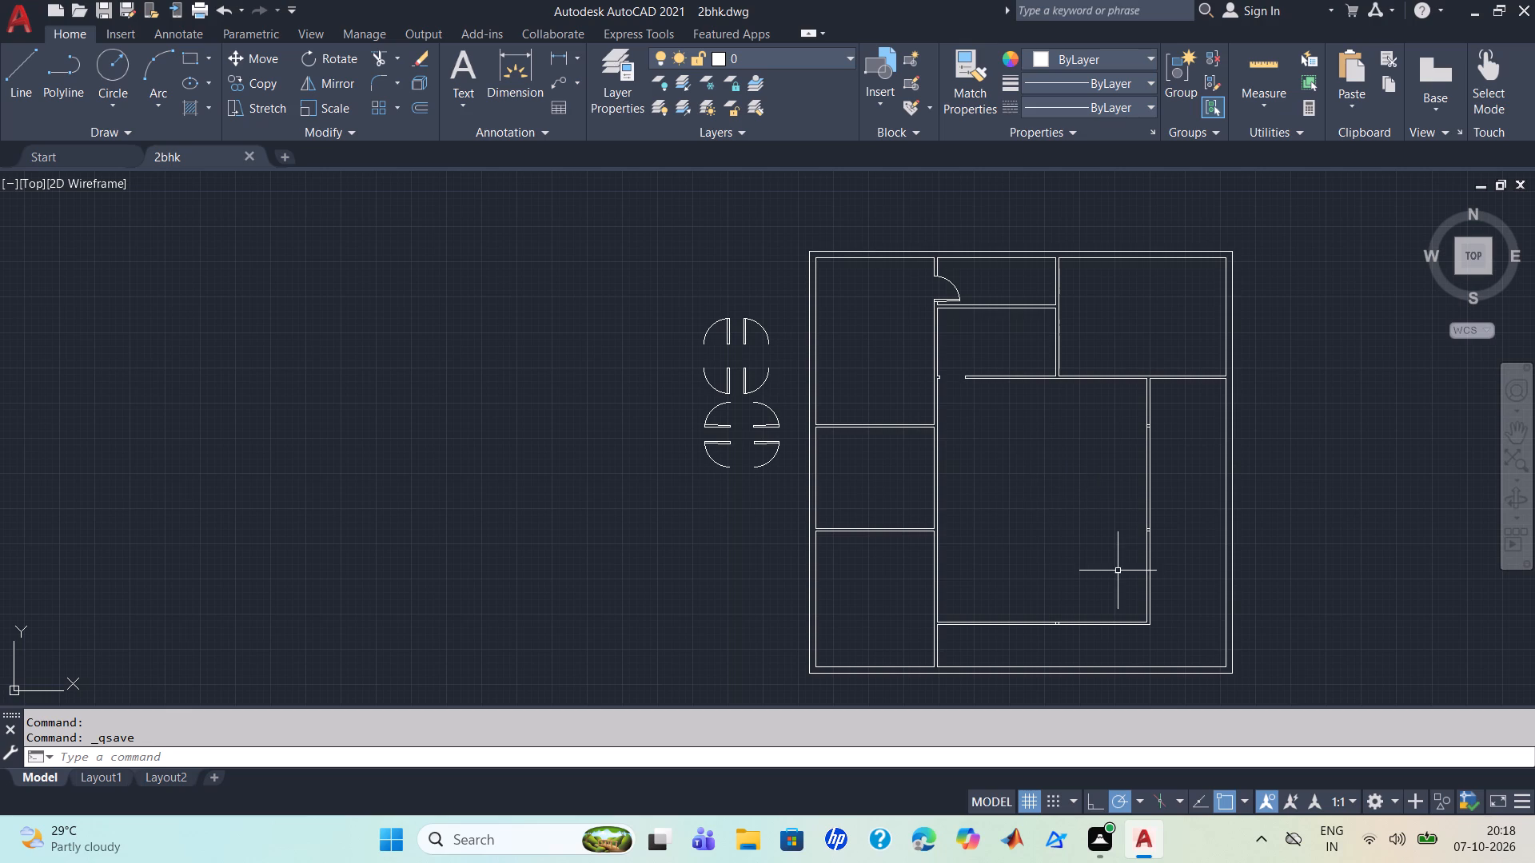
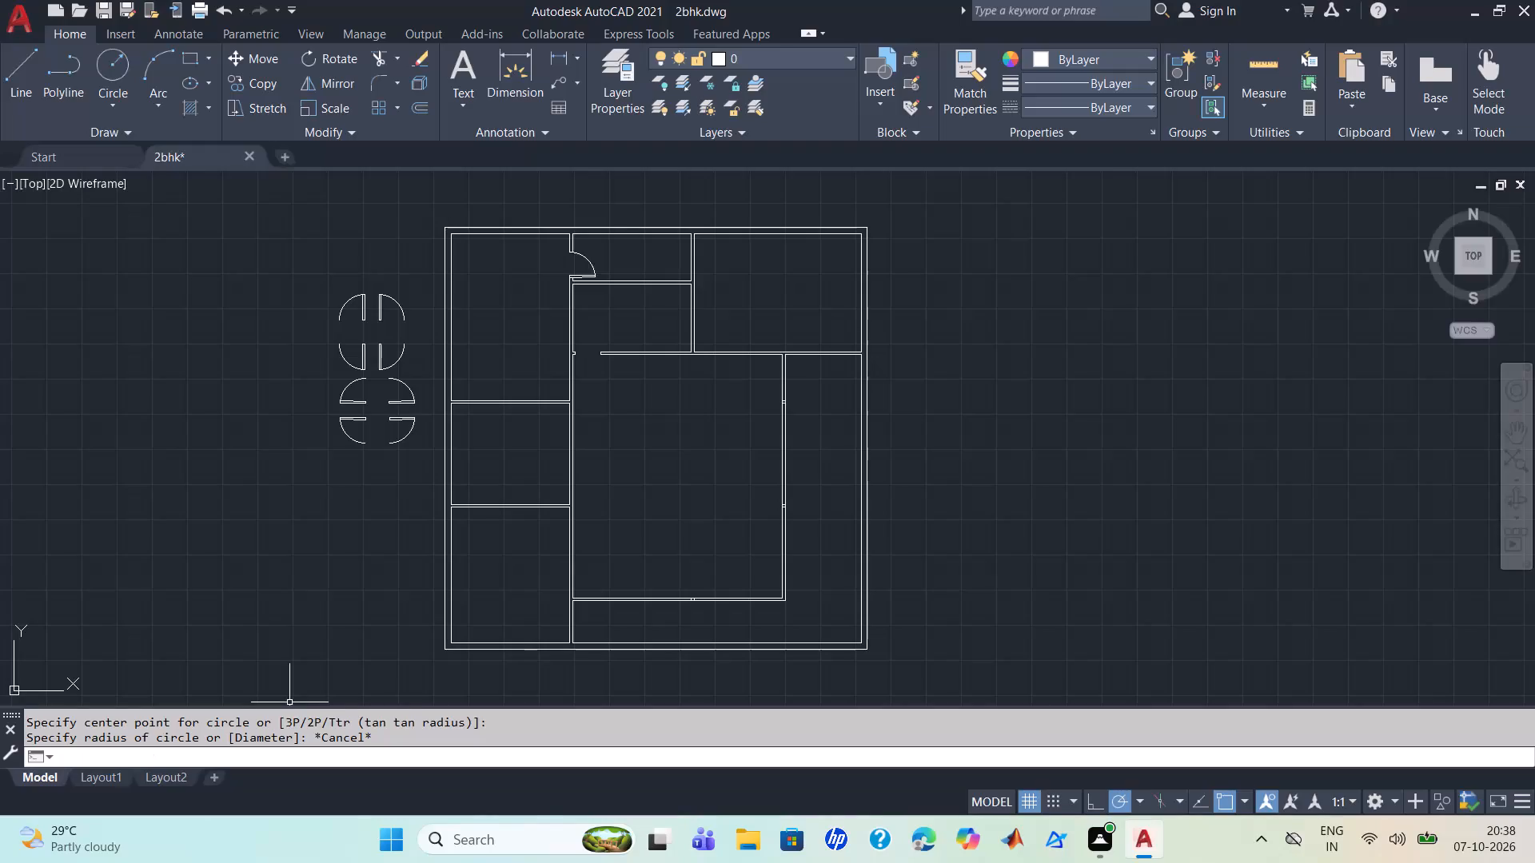
Turn on command history logging to file with the LOGFILEON command.
{"action": "key", "text": "l"}
{"action": "key", "text": "o"}
{"action": "key", "text": "g"}
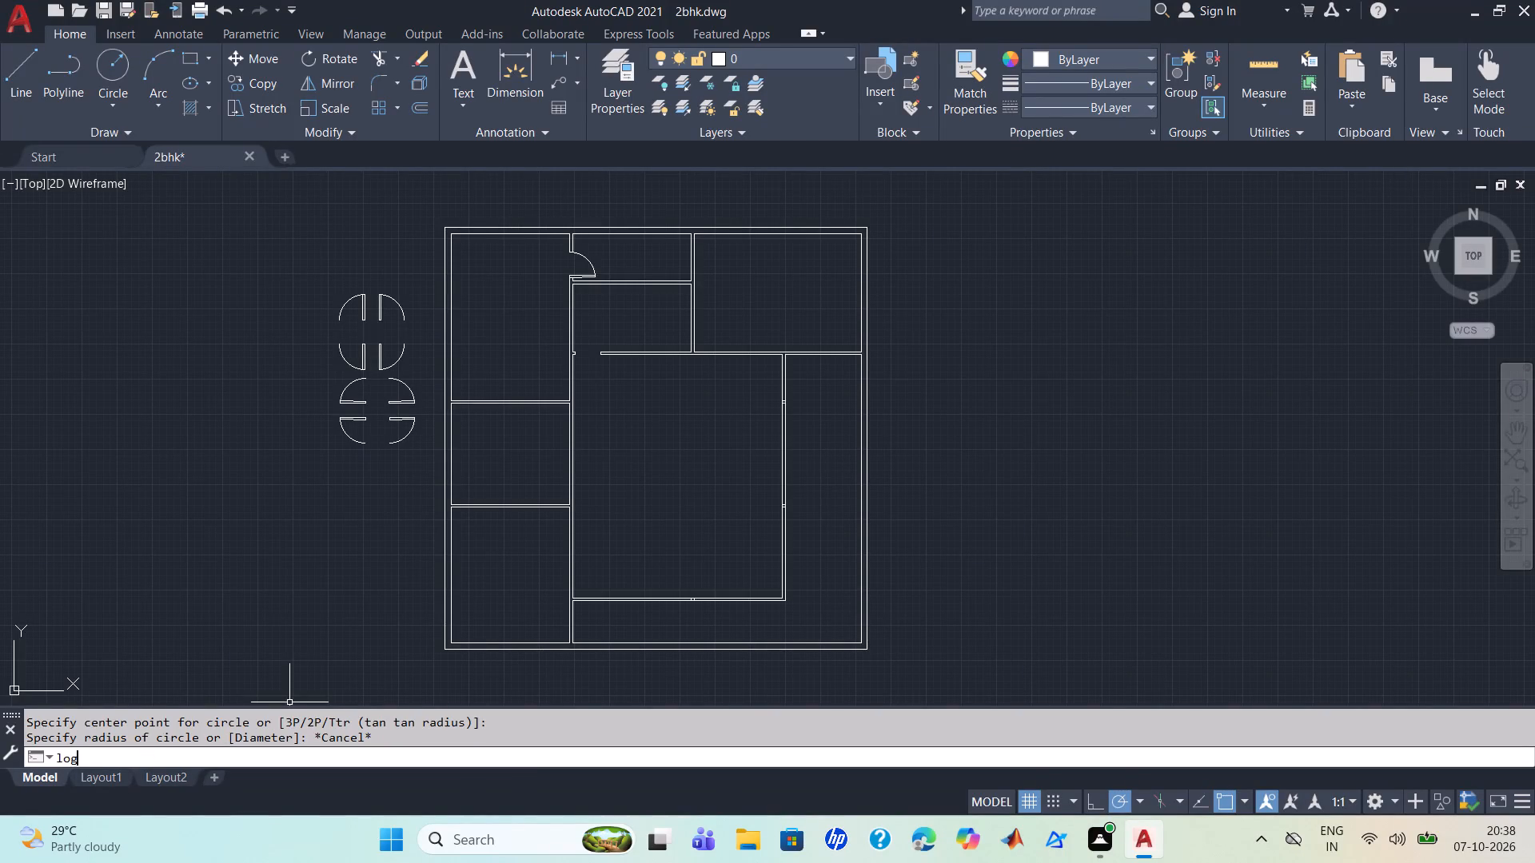
{"action": "key", "text": "f"}
{"action": "key", "text": "i"}
{"action": "key", "text": "l"}
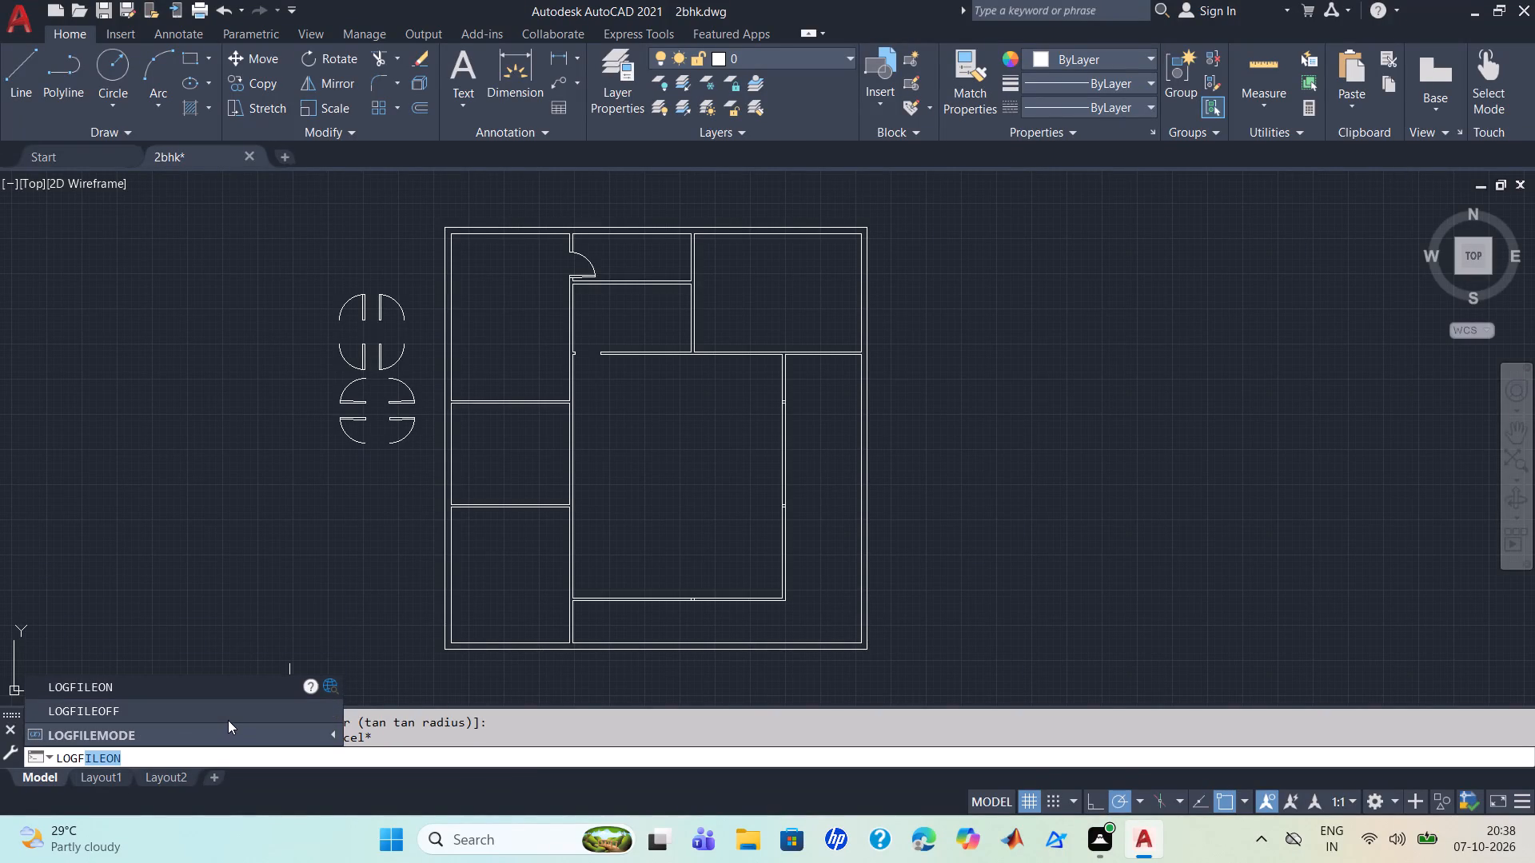
{"action": "key", "text": "e"}
{"action": "key", "text": "o"}
{"action": "key", "text": "n"}
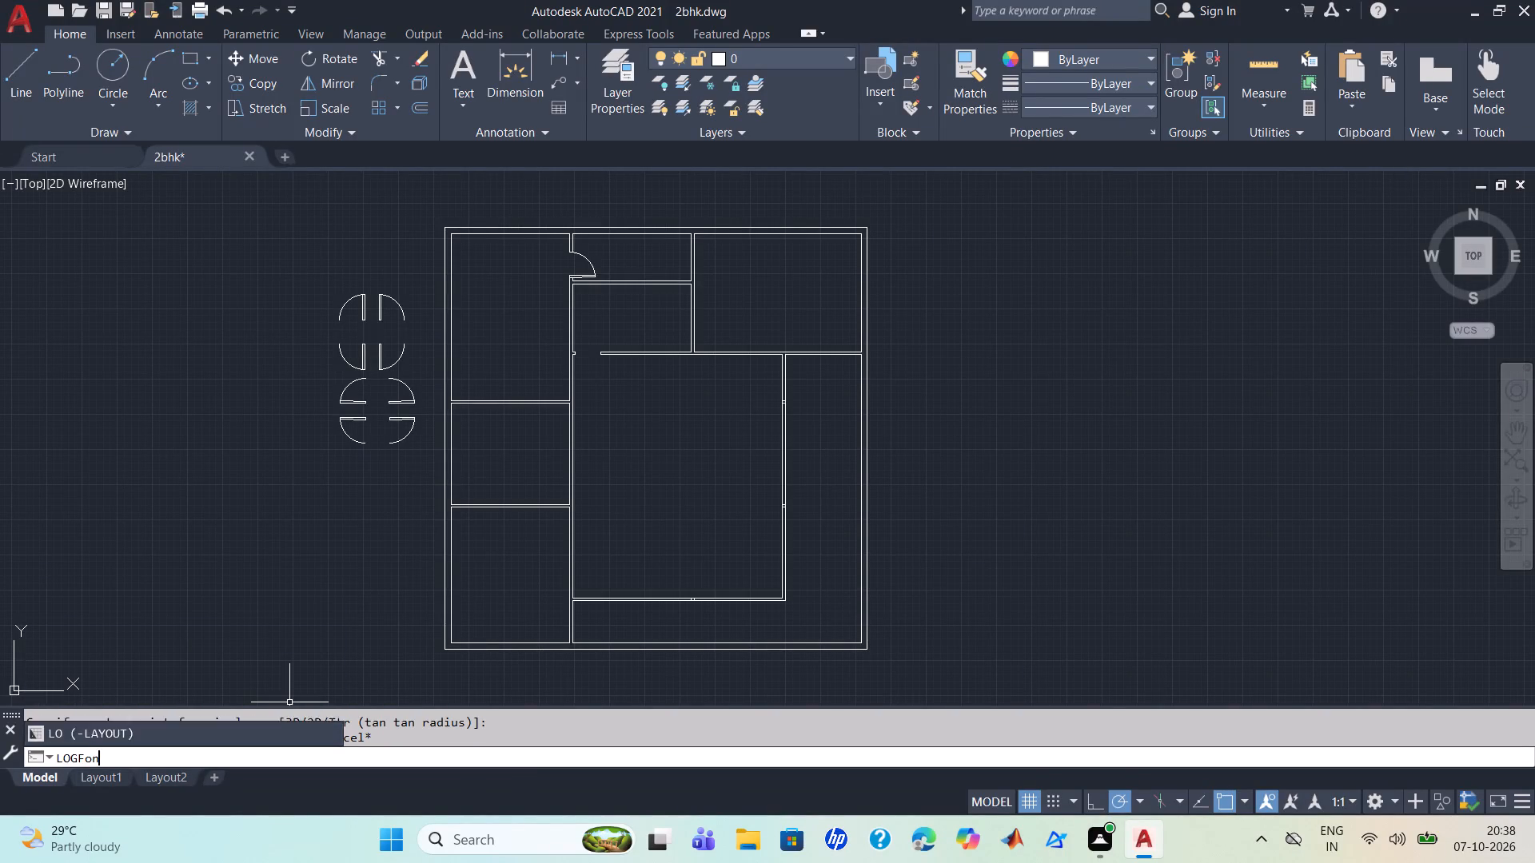
{"action": "key", "text": "Return"}
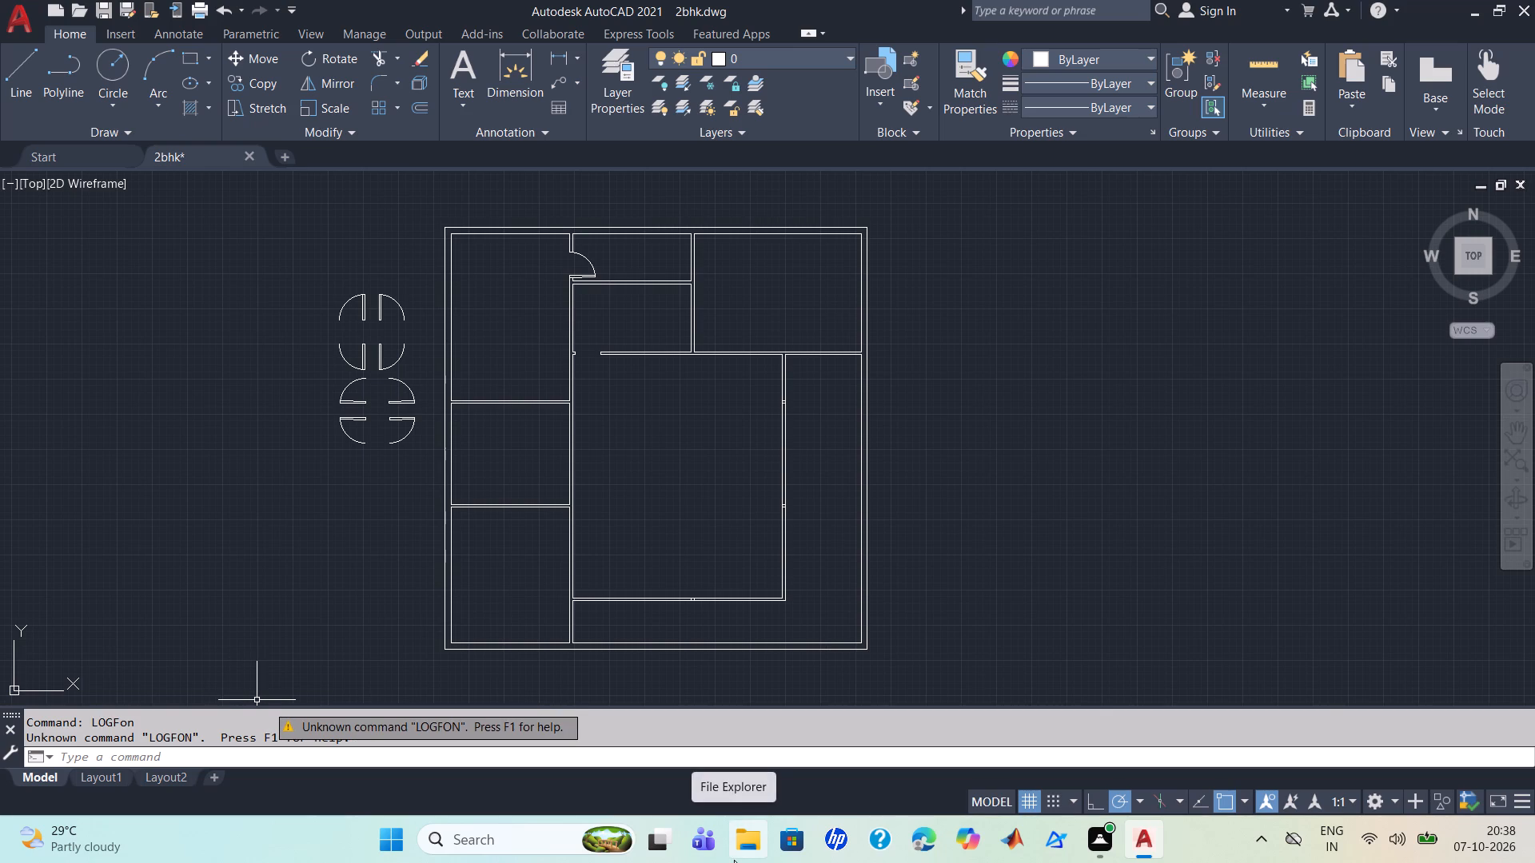
{"action": "type", "text": "lo"}
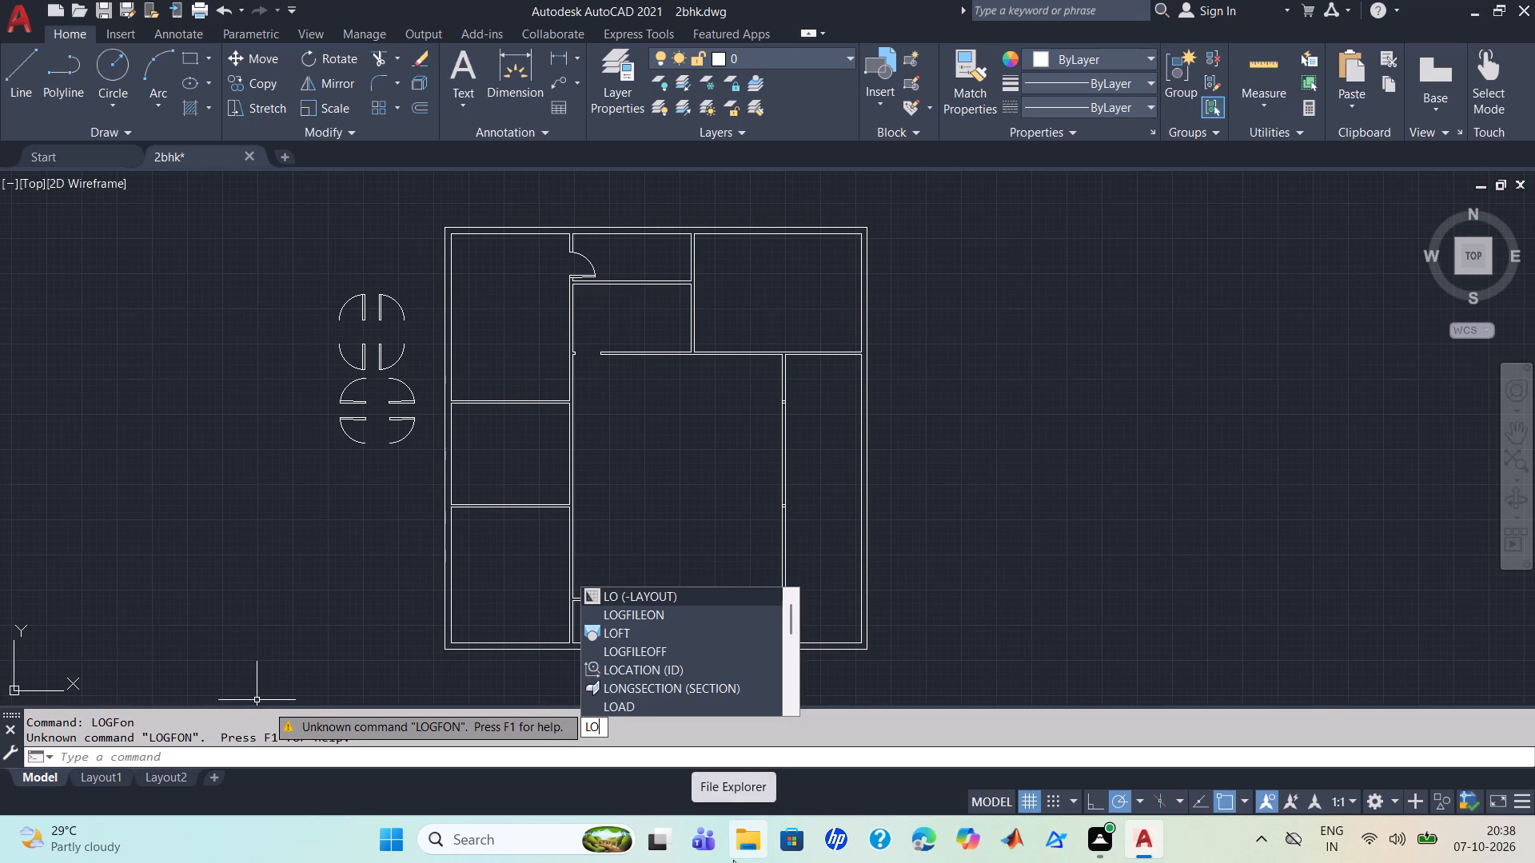
{"action": "key", "text": "g"}
{"action": "type", "text": "fi"}
{"action": "key", "text": "l"}
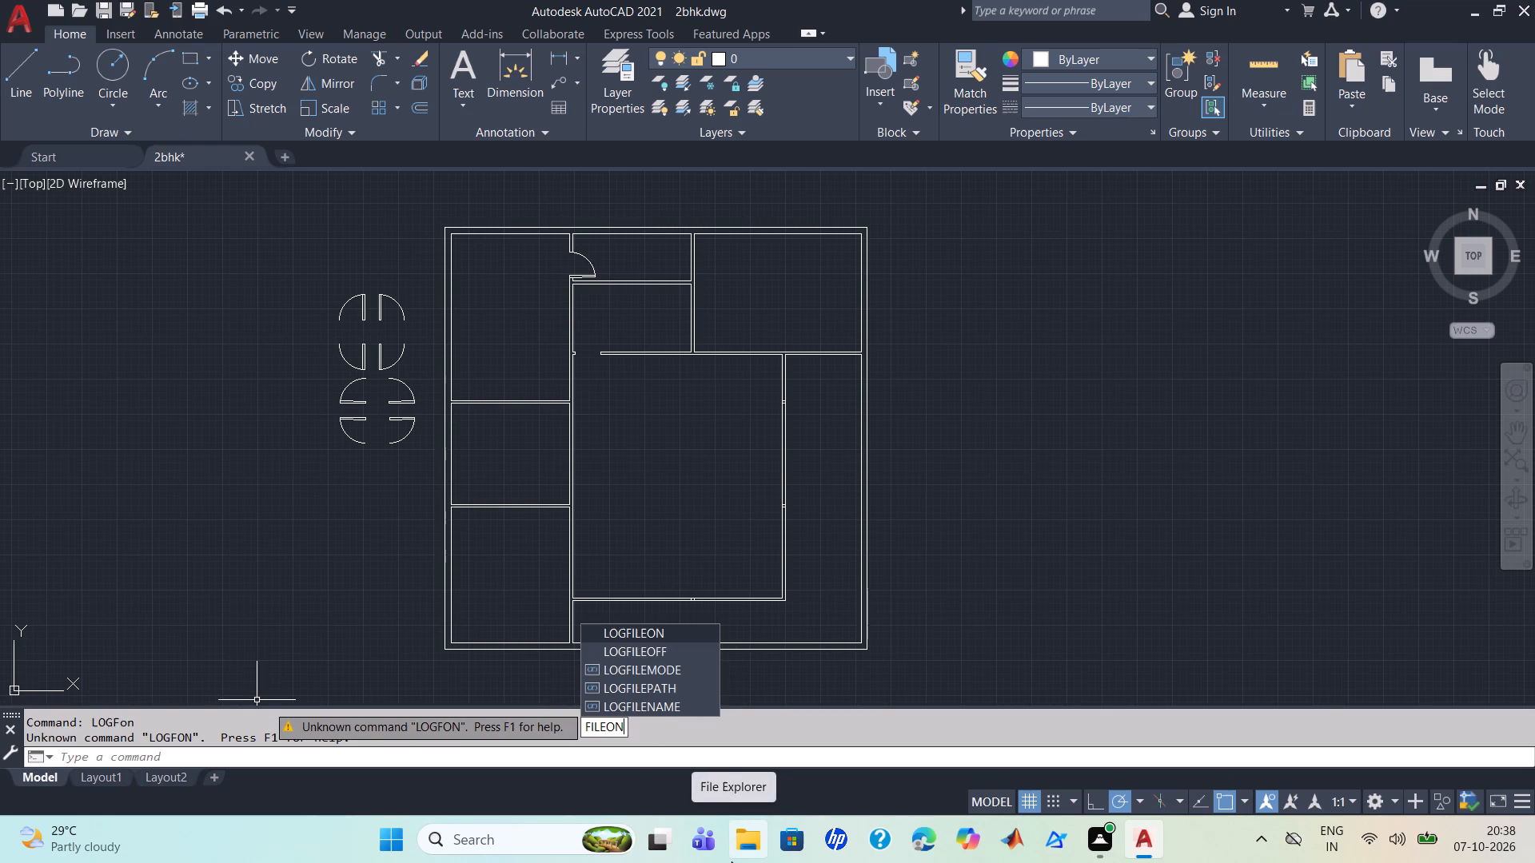
{"action": "type", "text": "eo"}
{"action": "key", "text": "n"}
{"action": "key", "text": "Return"}
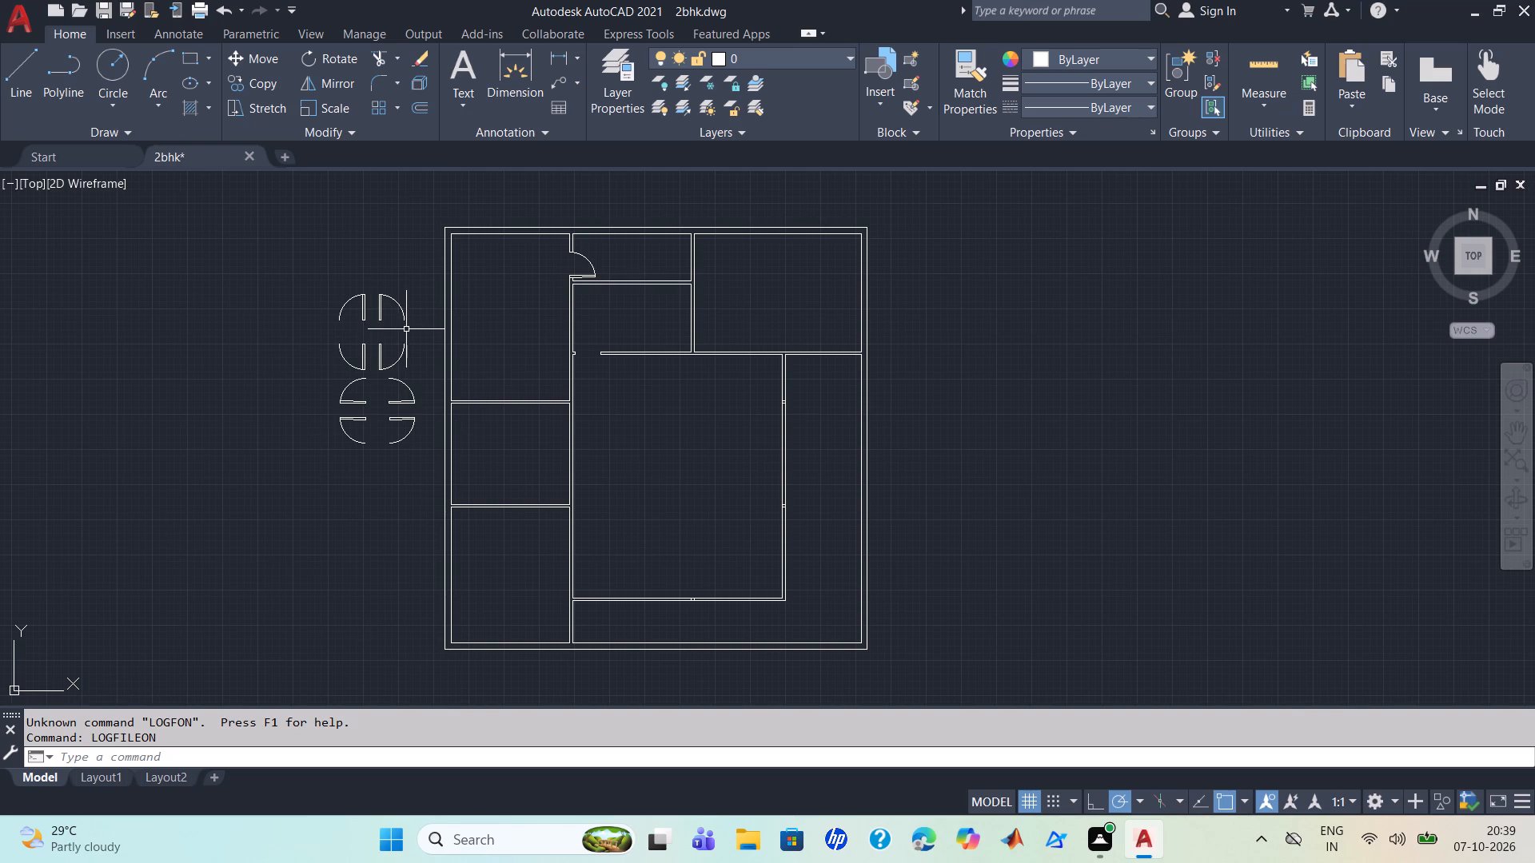
Copy the upper group's north-east door symbol from its leaf's bottom-left corner to the west jamb of the doorway in the east-west partition.
{"action": "left_click_drag", "start_coordinate": [407, 332], "coordinate": [381, 312]}
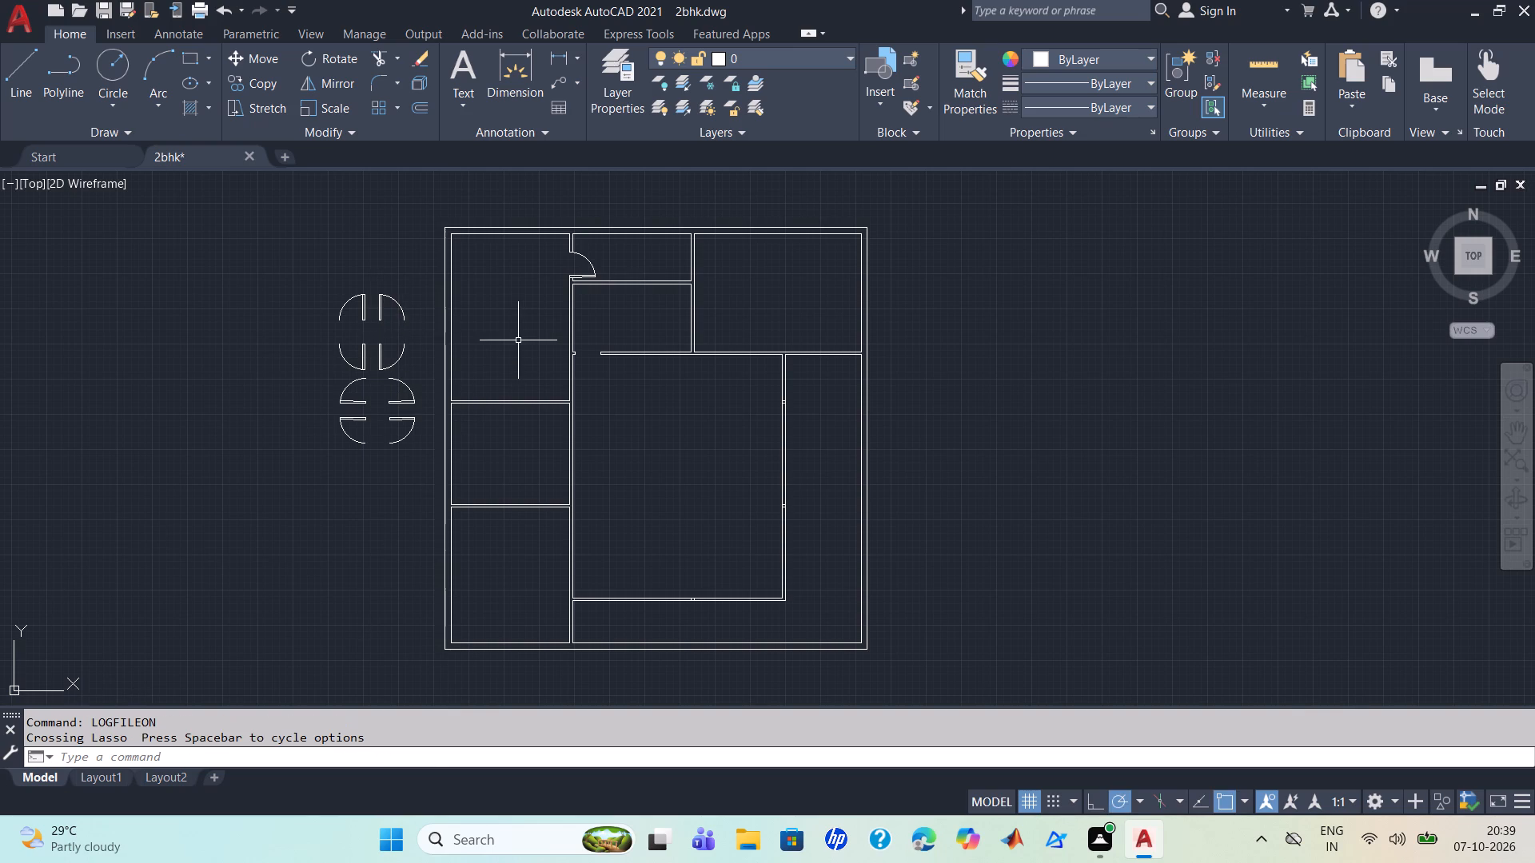
{"action": "left_click", "coordinate": [421, 331]}
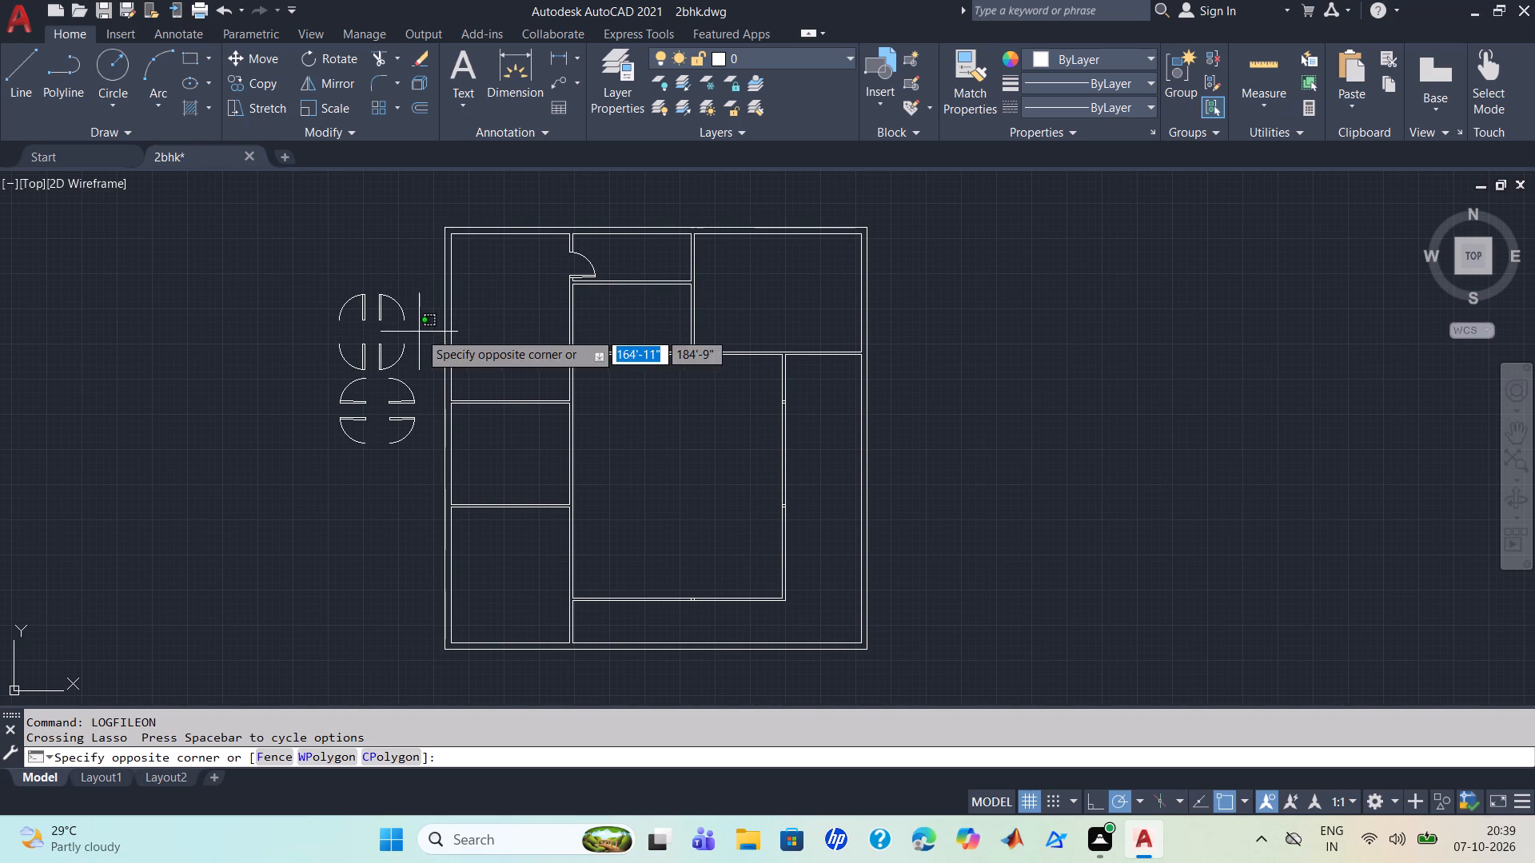
{"action": "left_click", "coordinate": [375, 289]}
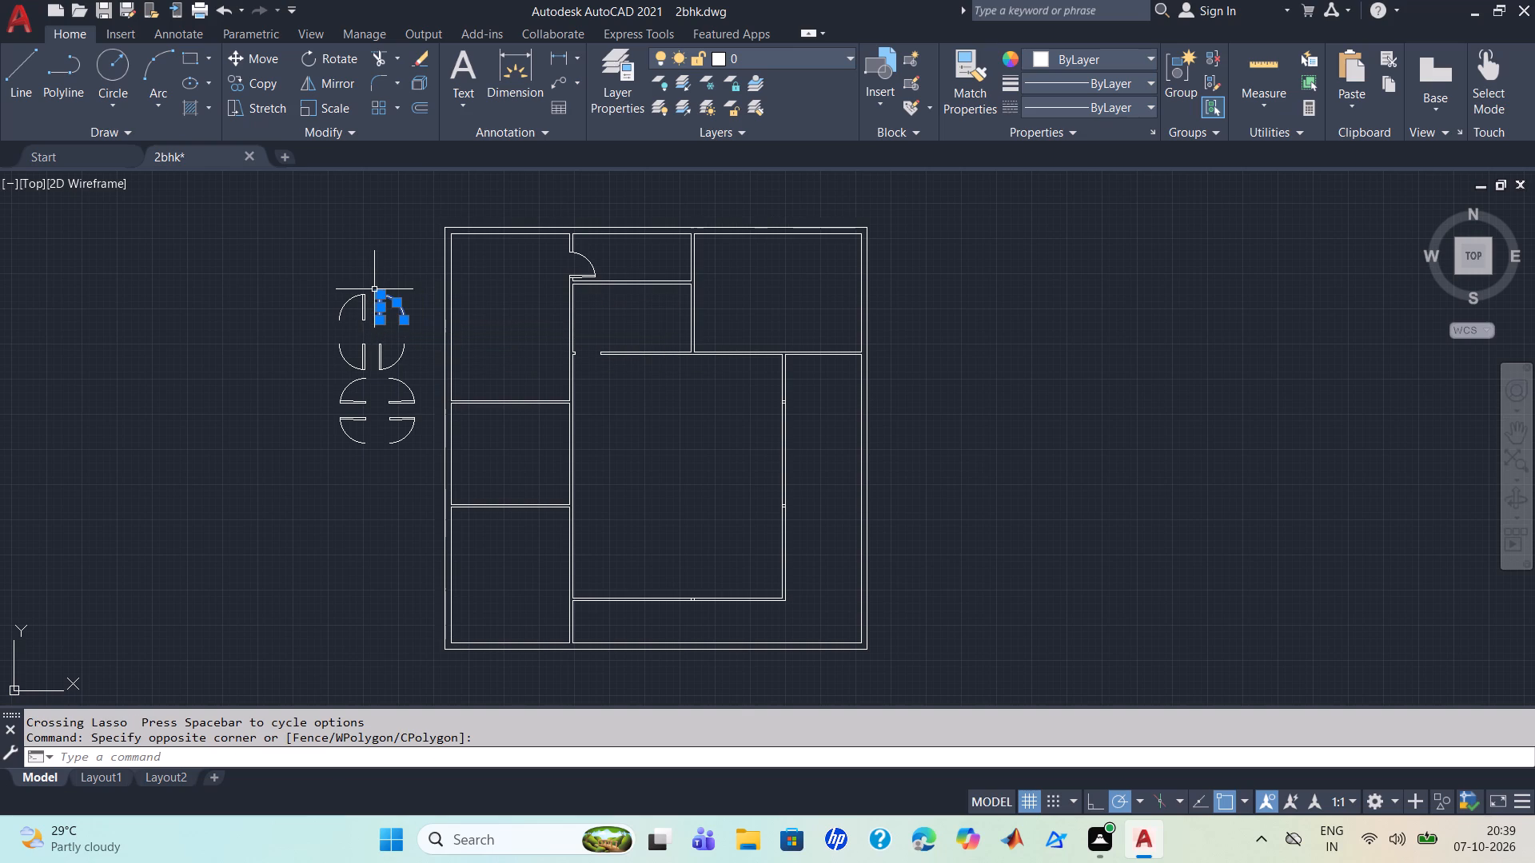
{"action": "type", "text": "co"}
{"action": "key", "text": "Return"}
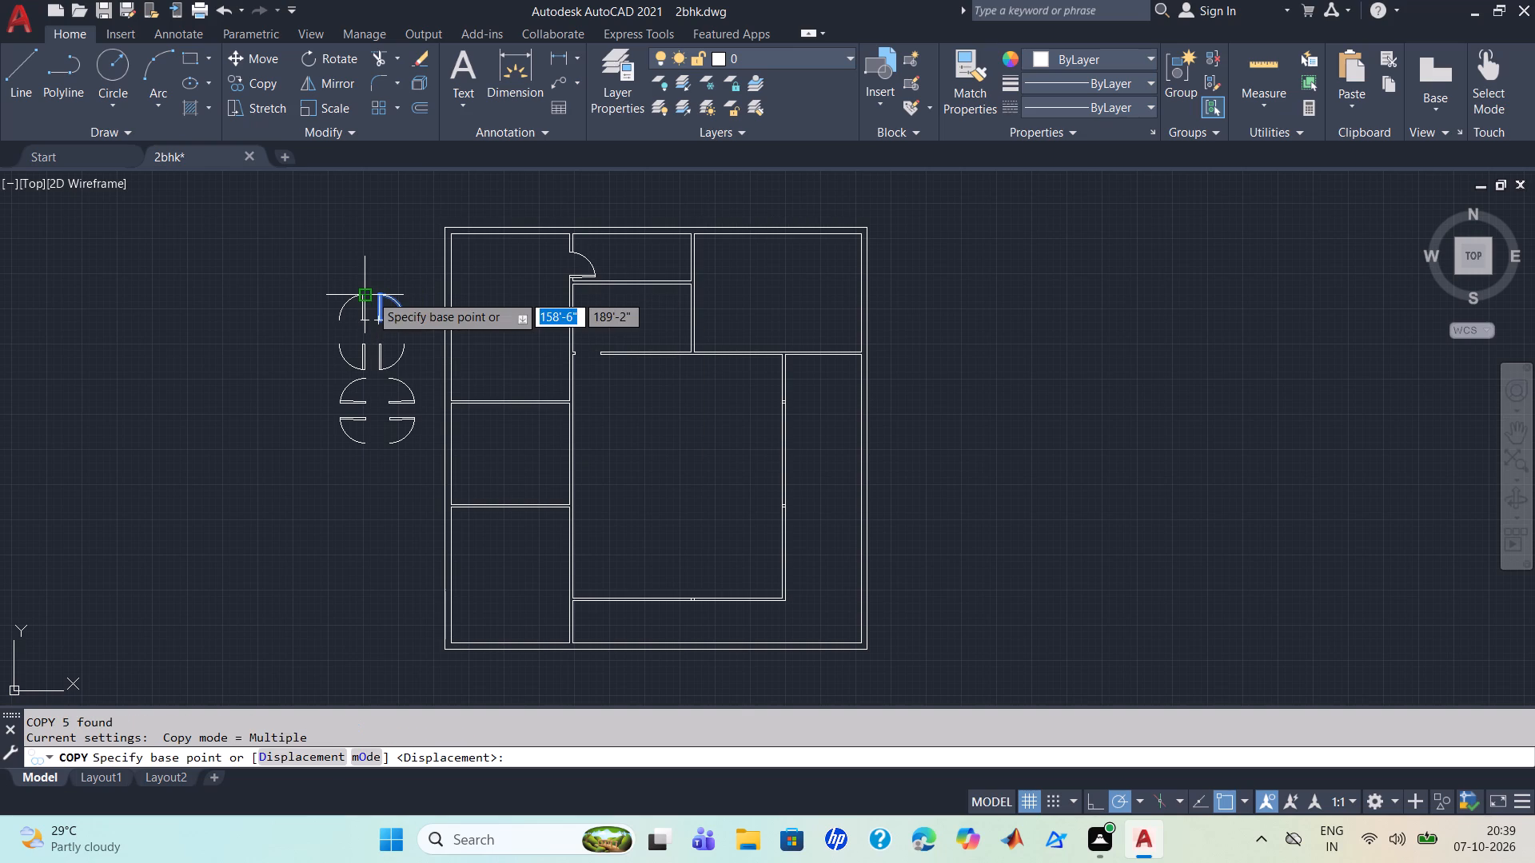
{"action": "scroll", "coordinate": [370, 292], "scroll_direction": "up", "scroll_amount": 3}
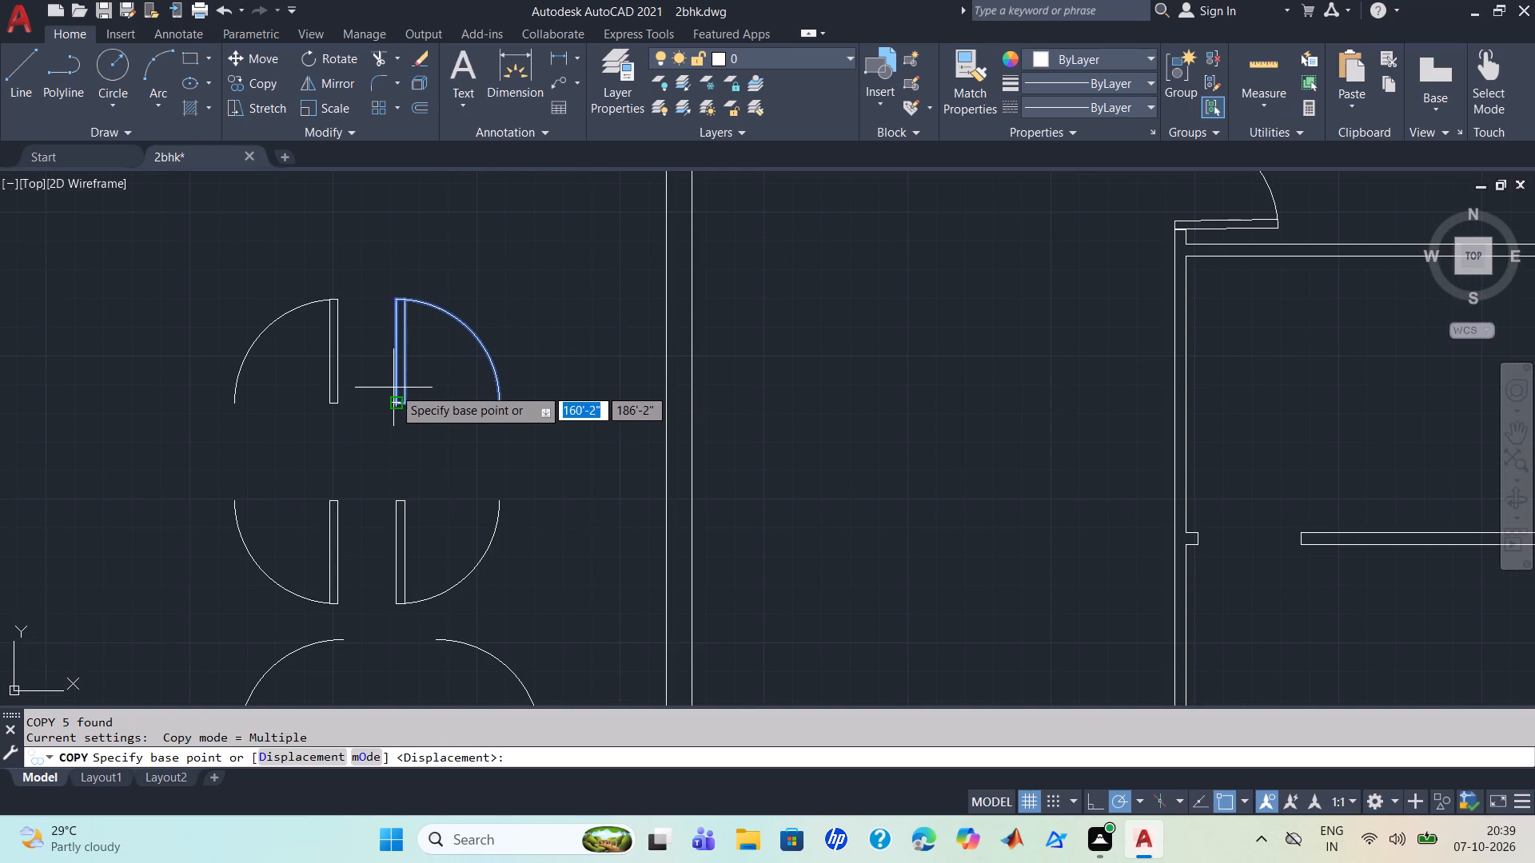
{"action": "scroll", "coordinate": [397, 396], "scroll_direction": "up", "scroll_amount": 2}
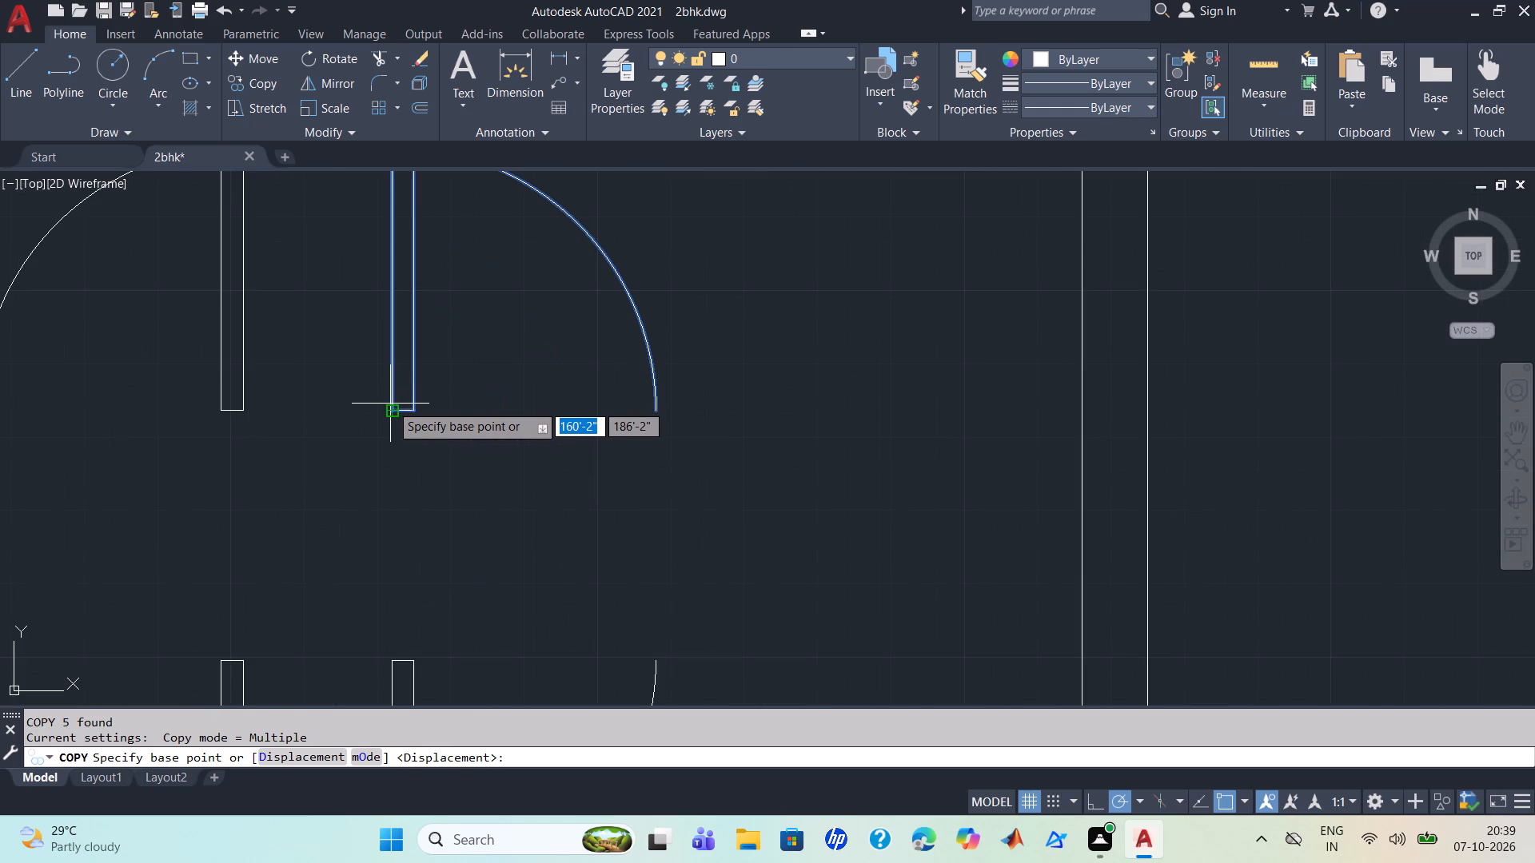
{"action": "left_click", "coordinate": [389, 408]}
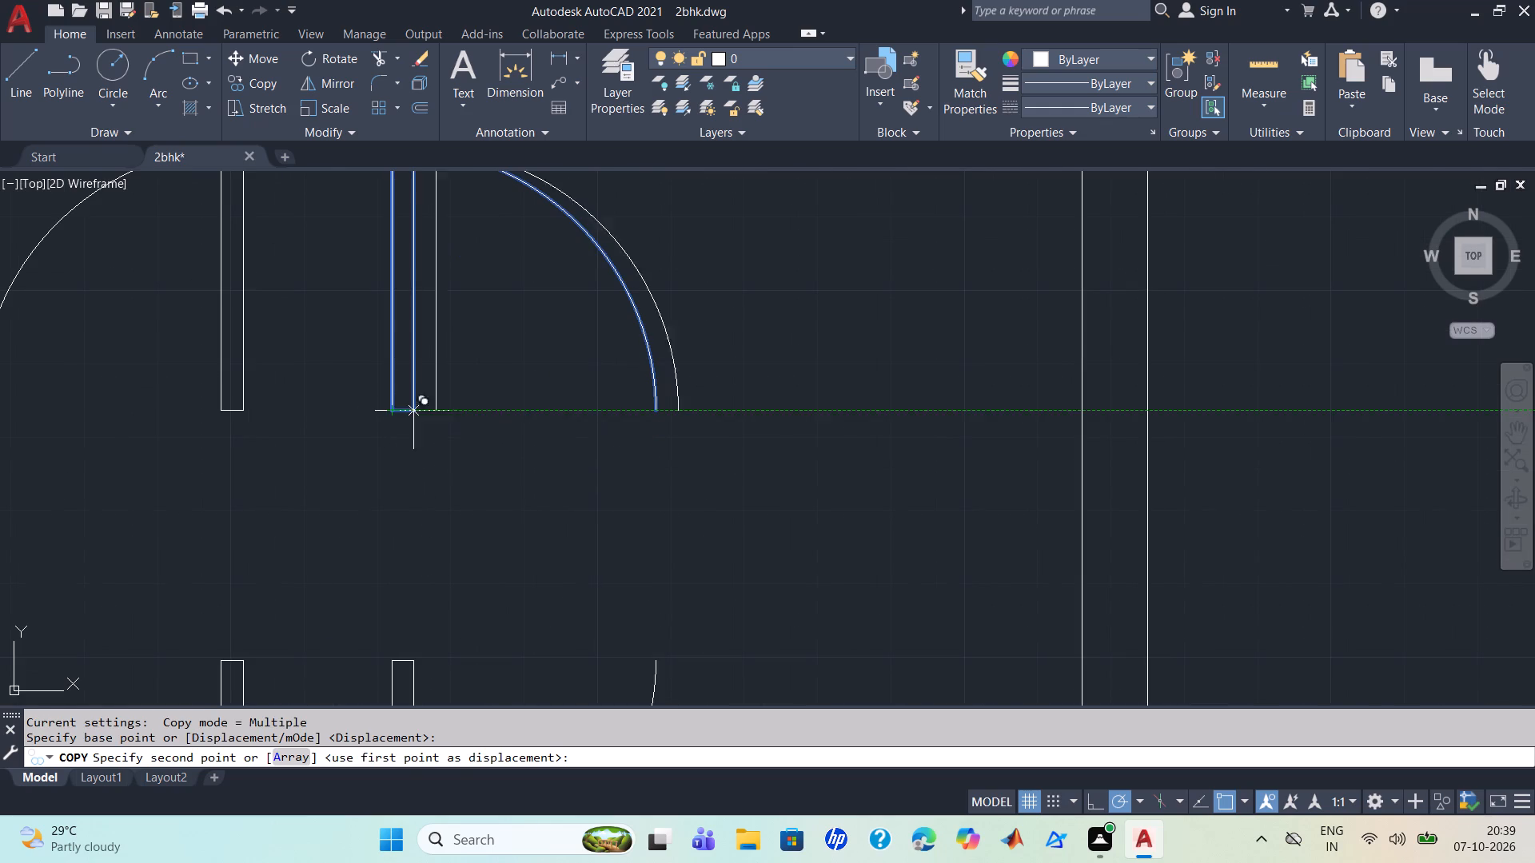
{"action": "scroll", "coordinate": [710, 472], "scroll_direction": "down", "scroll_amount": 3}
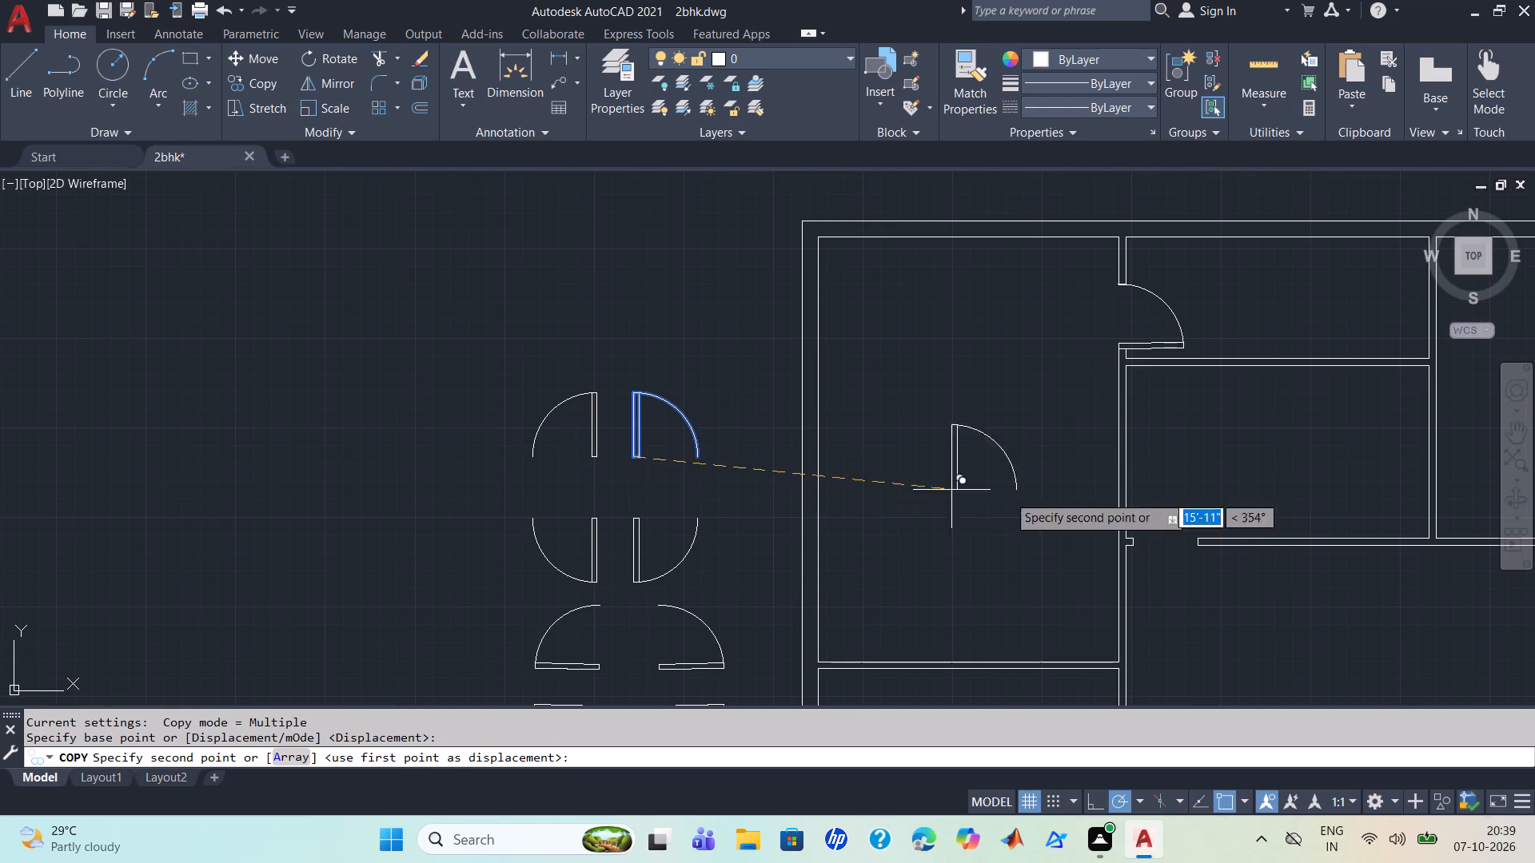
{"action": "scroll", "coordinate": [1179, 541], "scroll_direction": "up", "scroll_amount": 2}
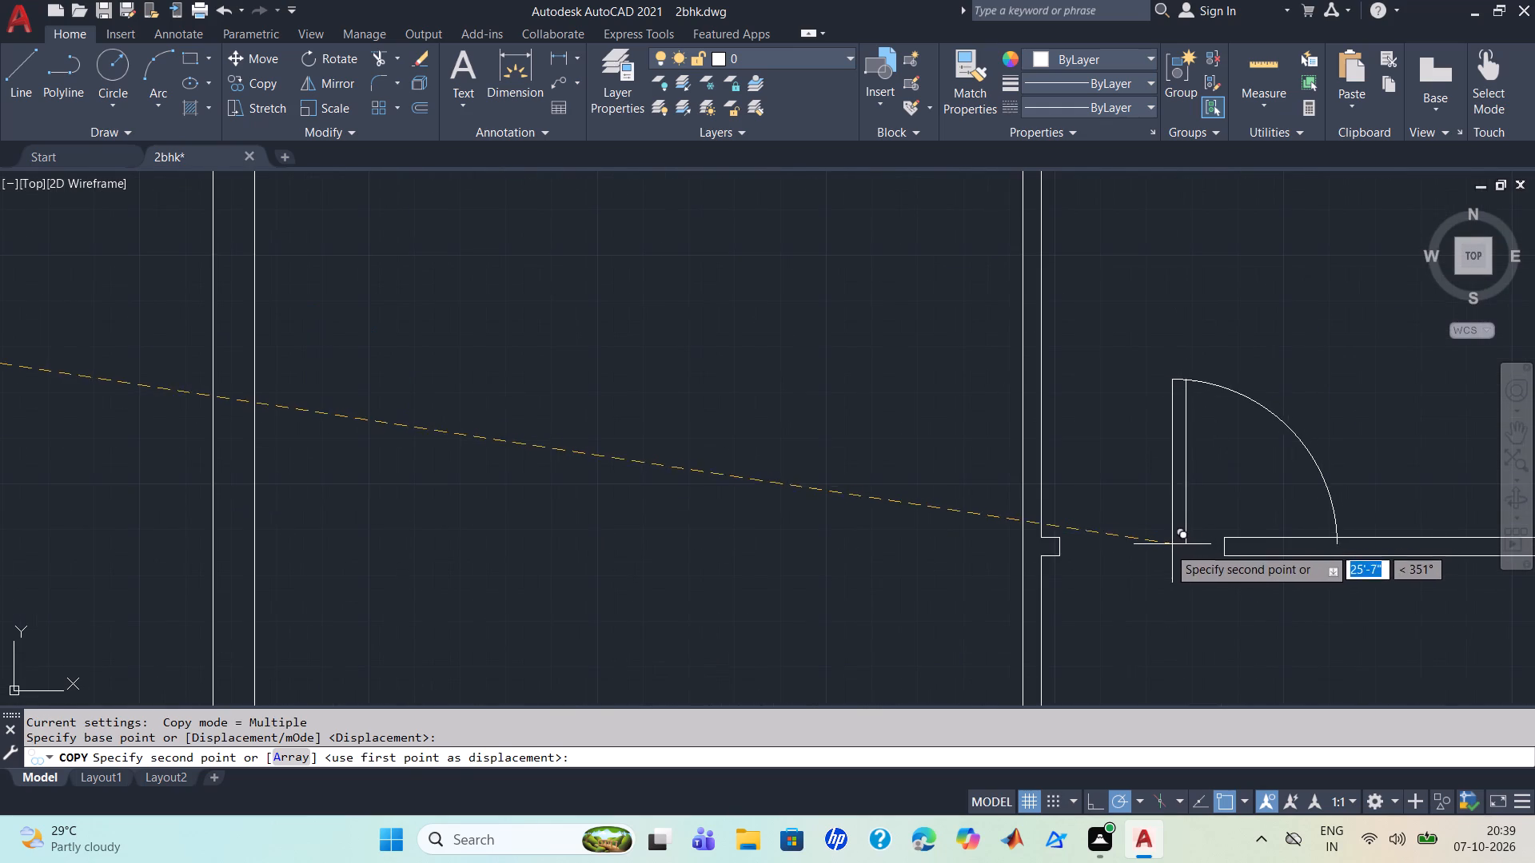
{"action": "scroll", "coordinate": [1162, 549], "scroll_direction": "up", "scroll_amount": 2}
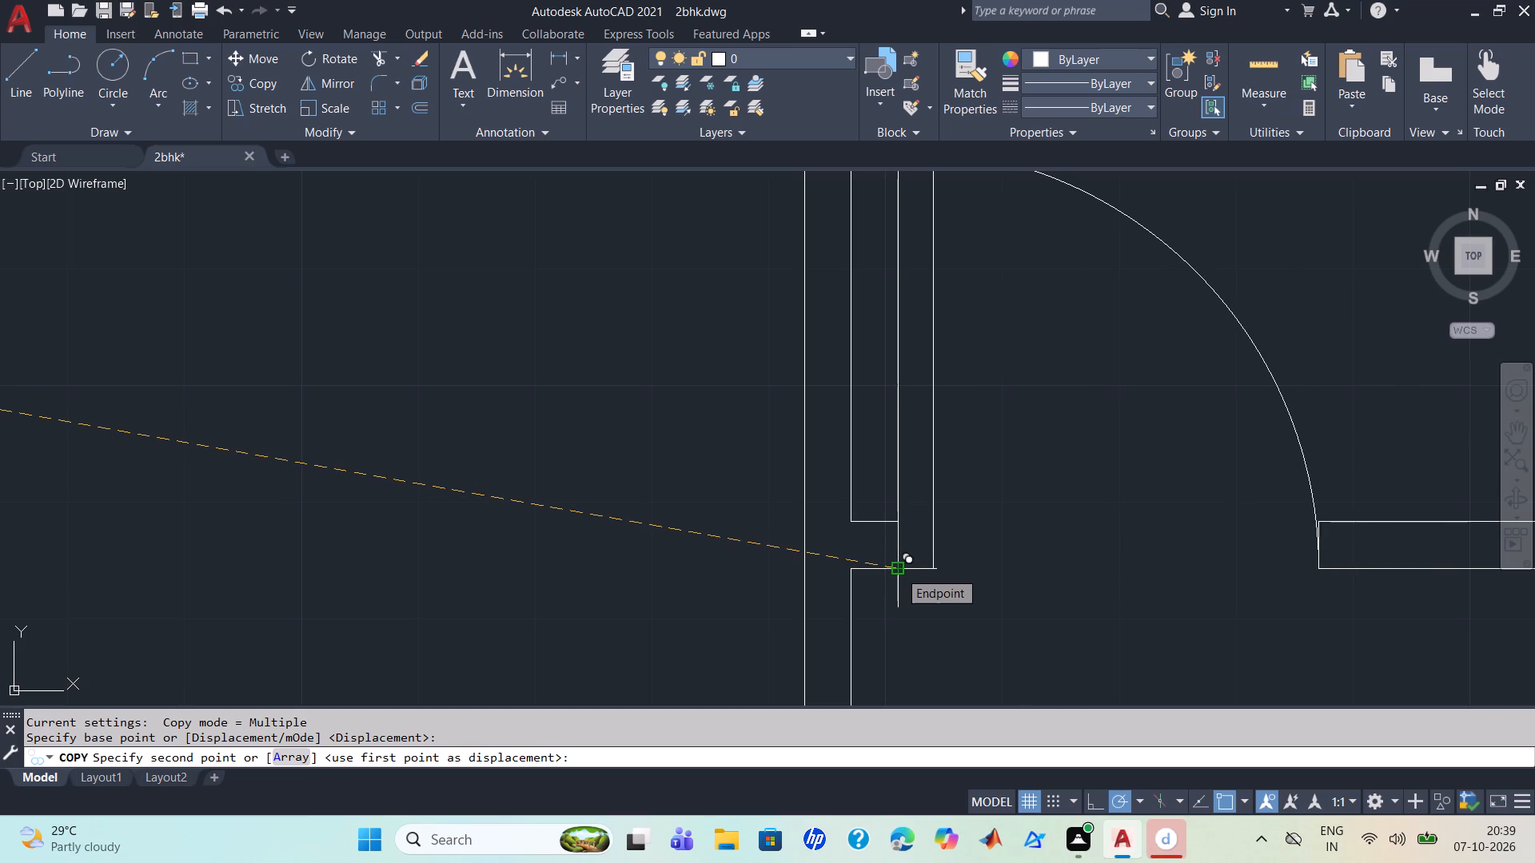
{"action": "left_click", "coordinate": [898, 570]}
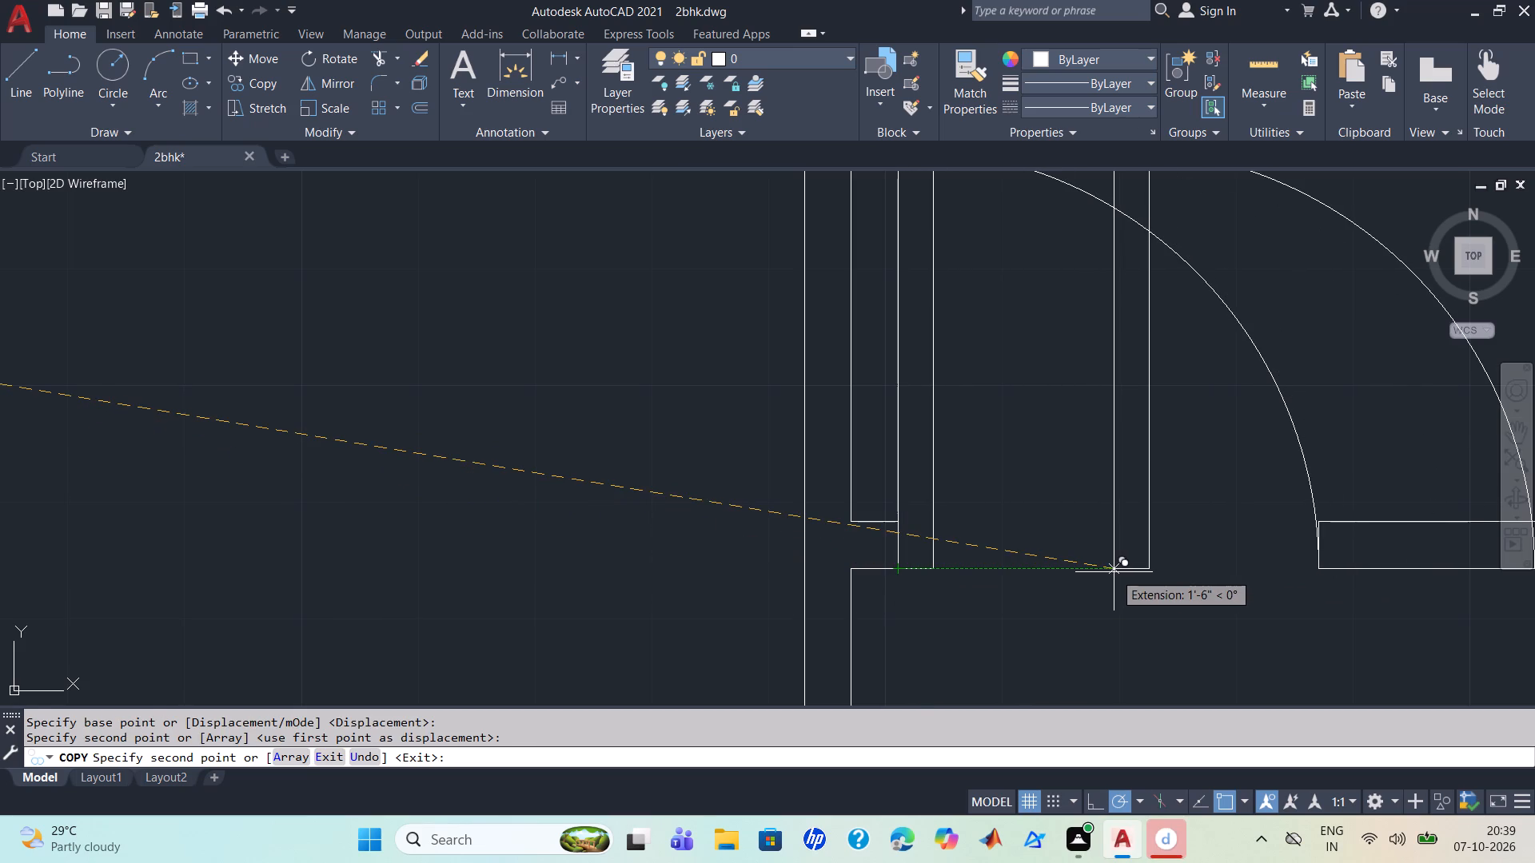
Try to place further copies of the same door symbol on the east-west partition, just east of the short north-south wall junction.
{"action": "scroll", "coordinate": [1114, 572], "scroll_direction": "down", "scroll_amount": 3}
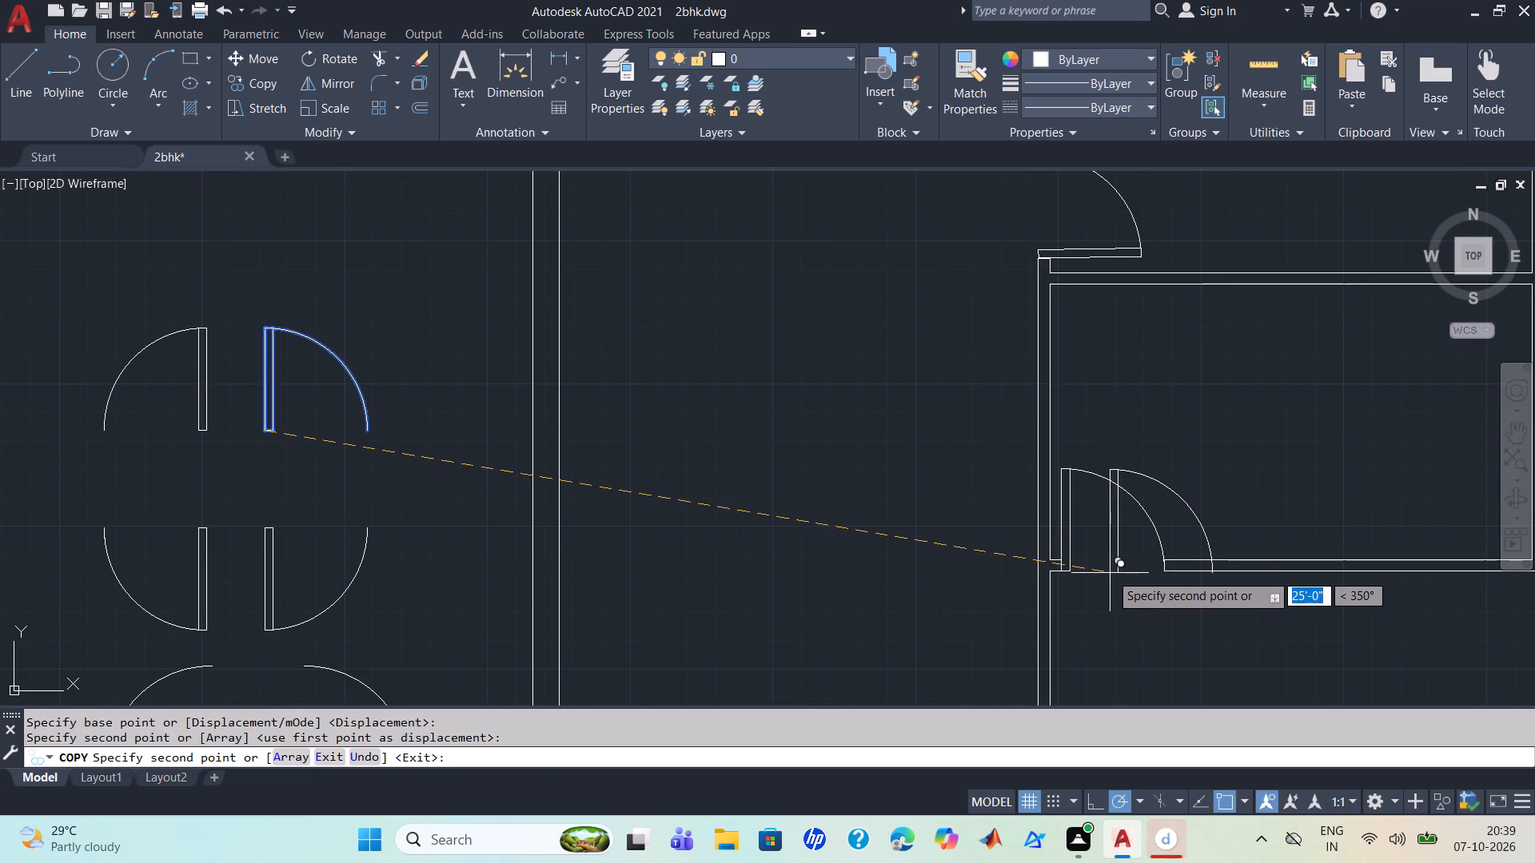
{"action": "scroll", "coordinate": [1109, 573], "scroll_direction": "down", "scroll_amount": 2}
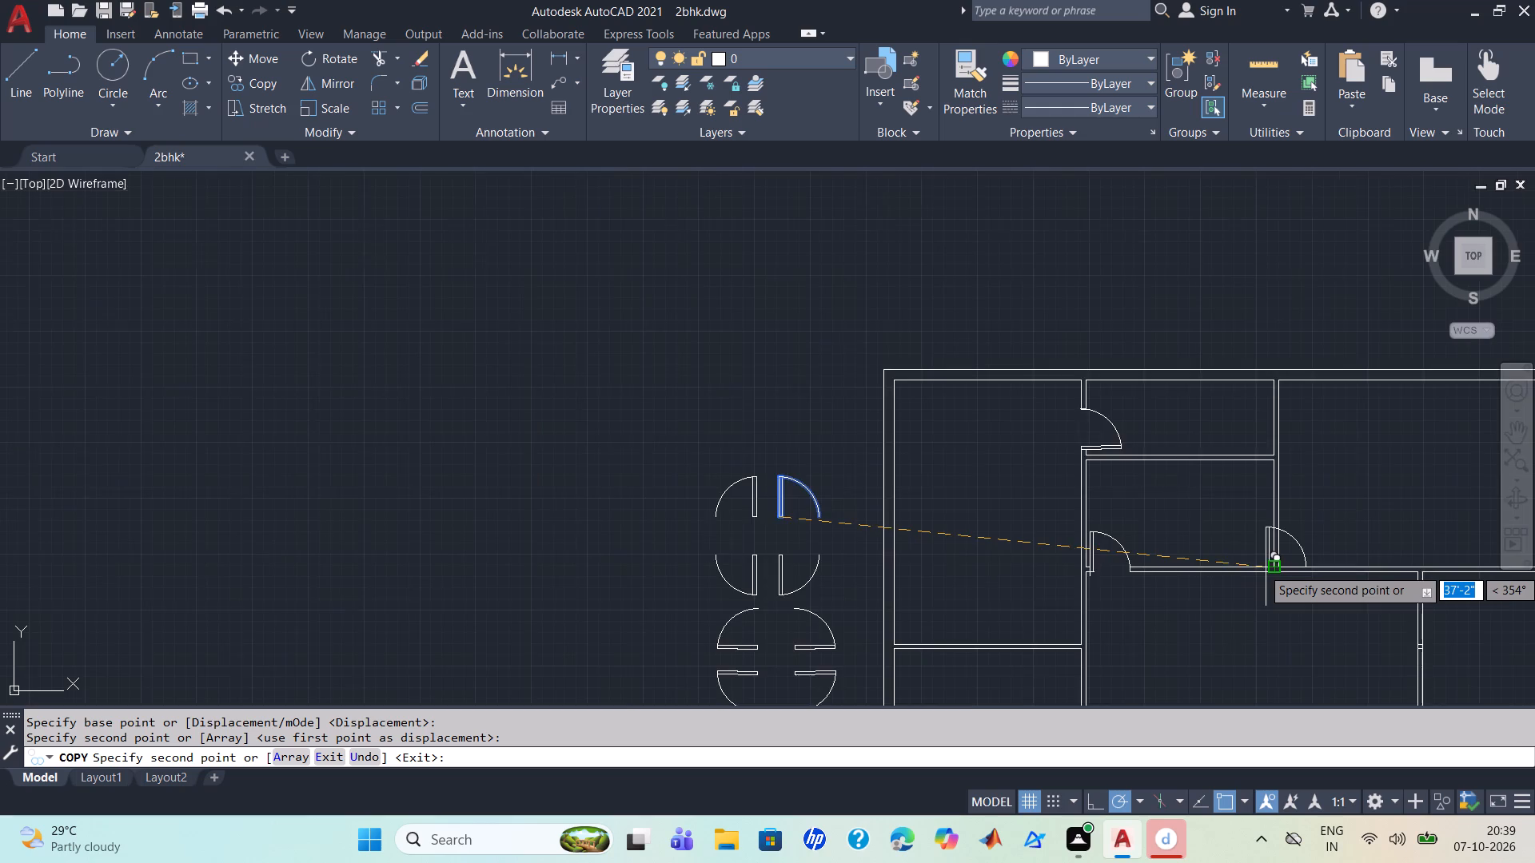
{"action": "scroll", "coordinate": [1266, 567], "scroll_direction": "up", "scroll_amount": 3}
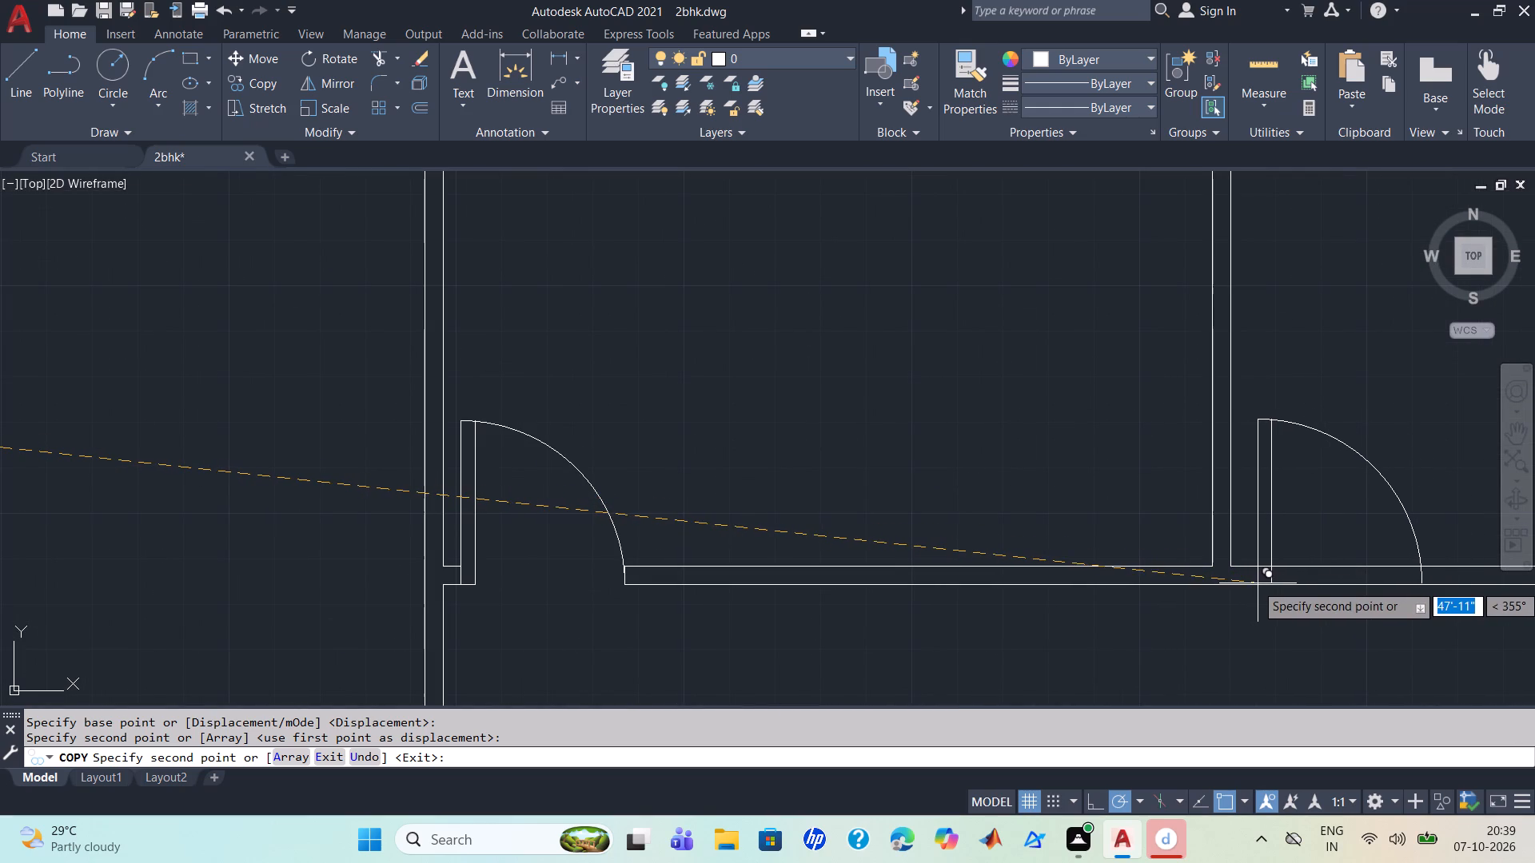
{"action": "scroll", "coordinate": [1258, 583], "scroll_direction": "up", "scroll_amount": 2}
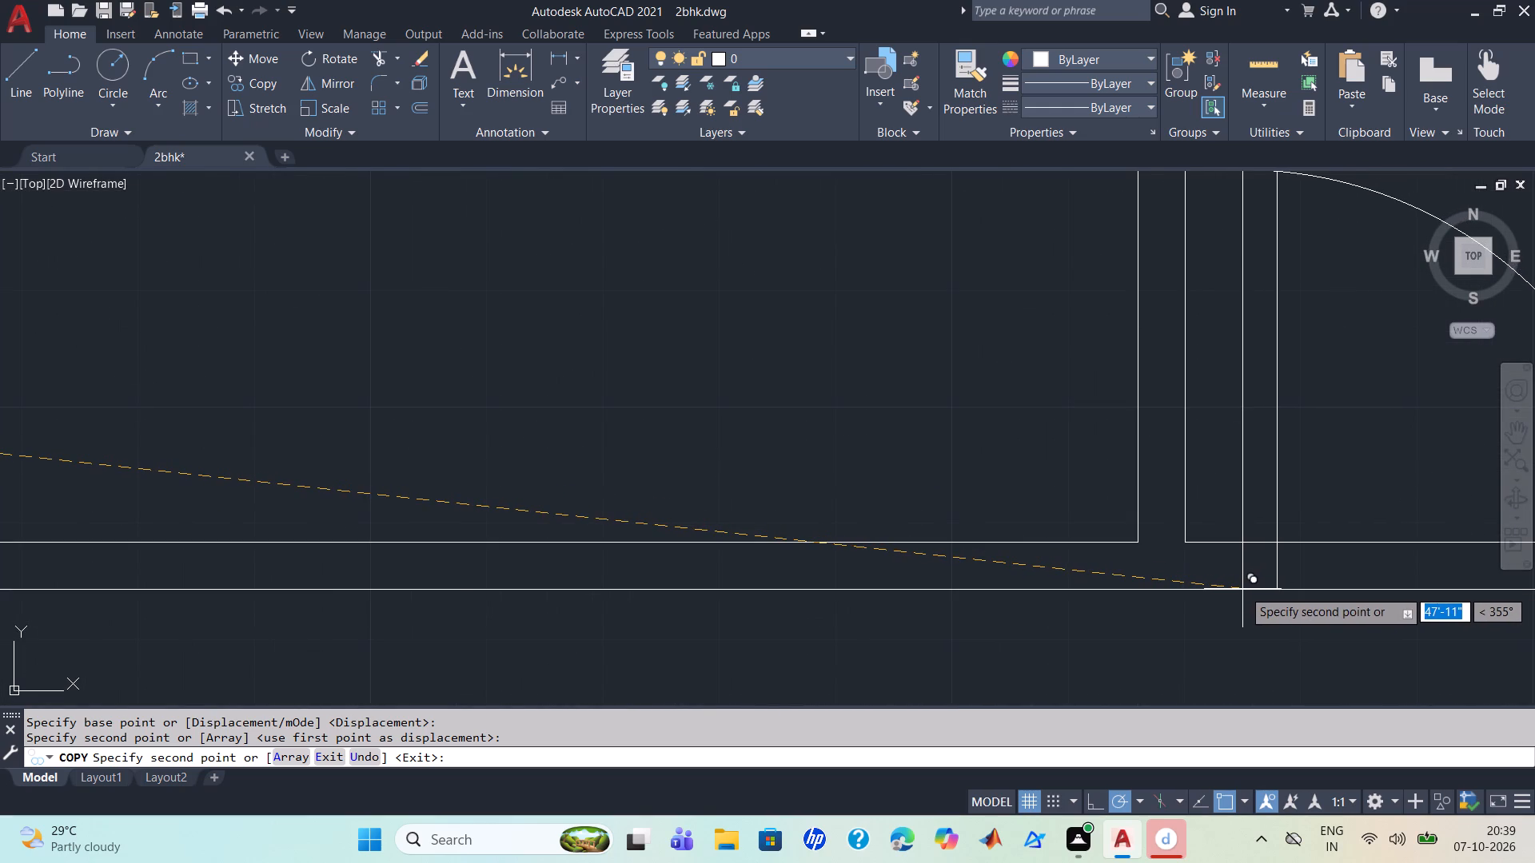
{"action": "left_click", "coordinate": [1242, 589]}
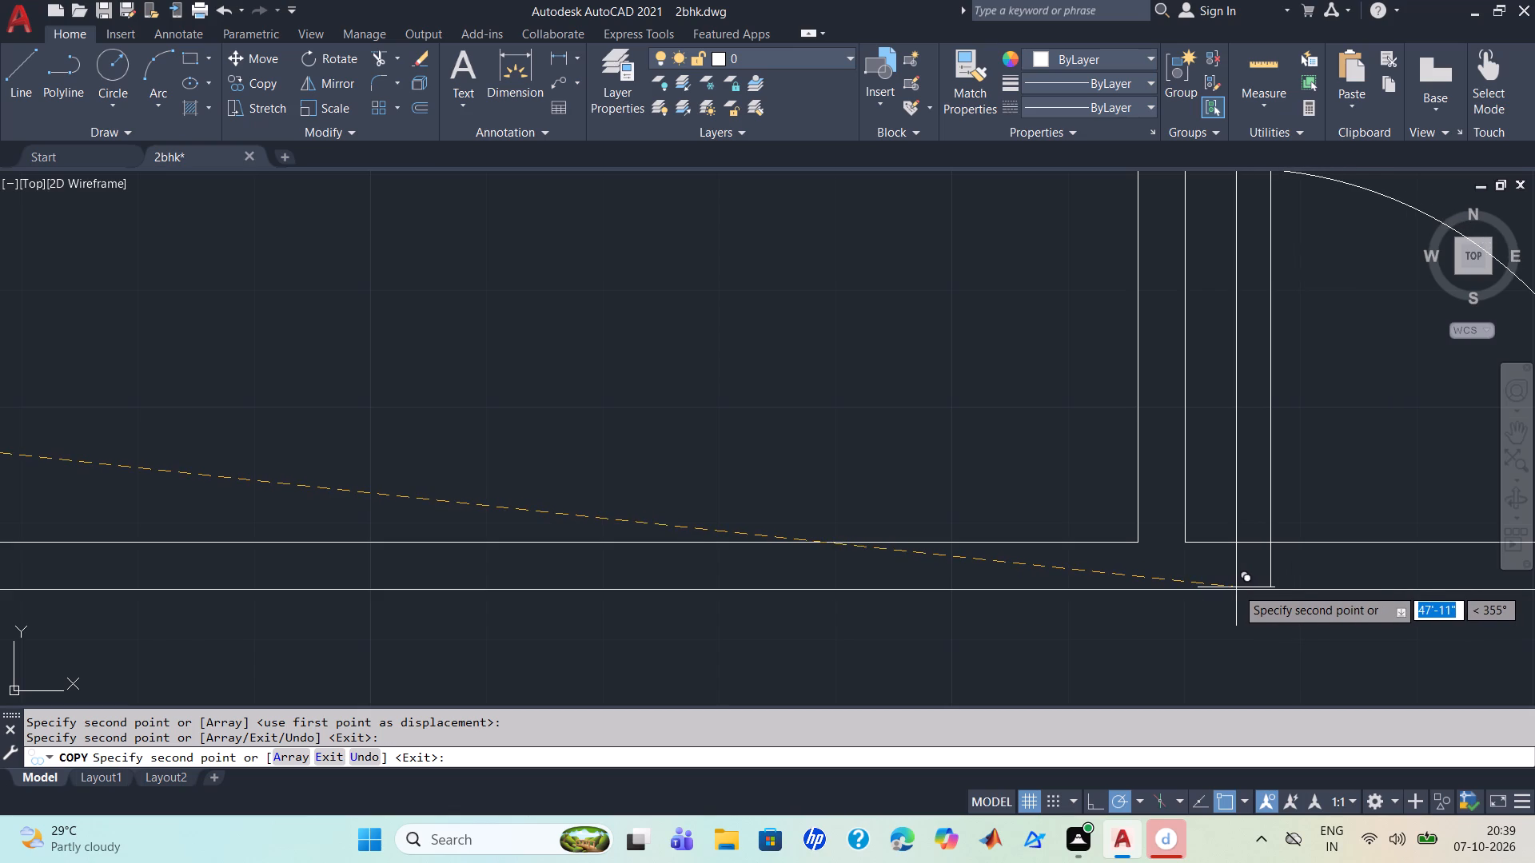
{"action": "left_click", "coordinate": [1239, 591]}
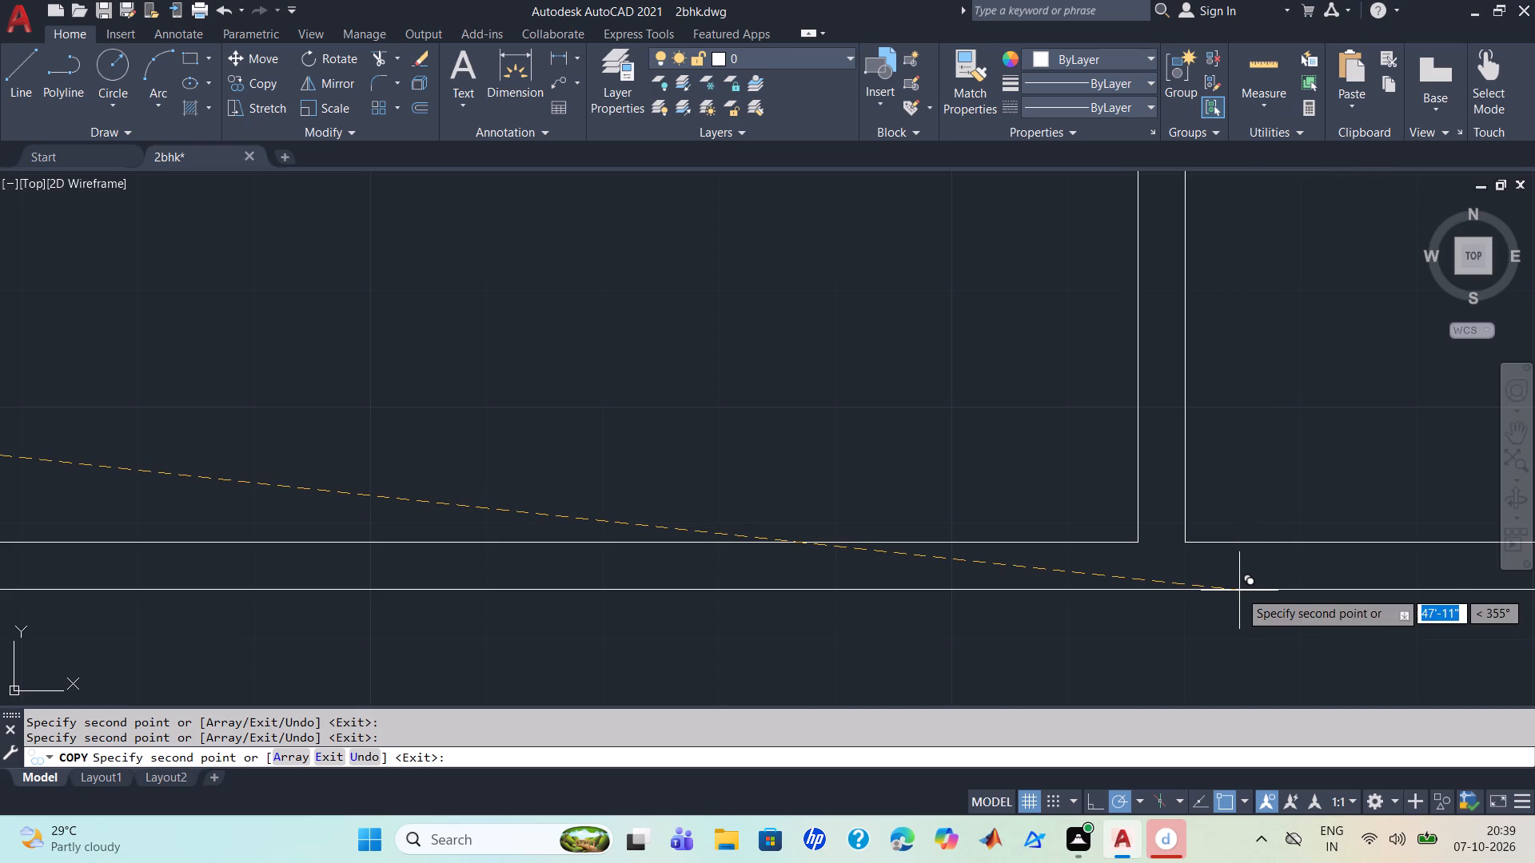
{"action": "left_click", "coordinate": [1243, 590]}
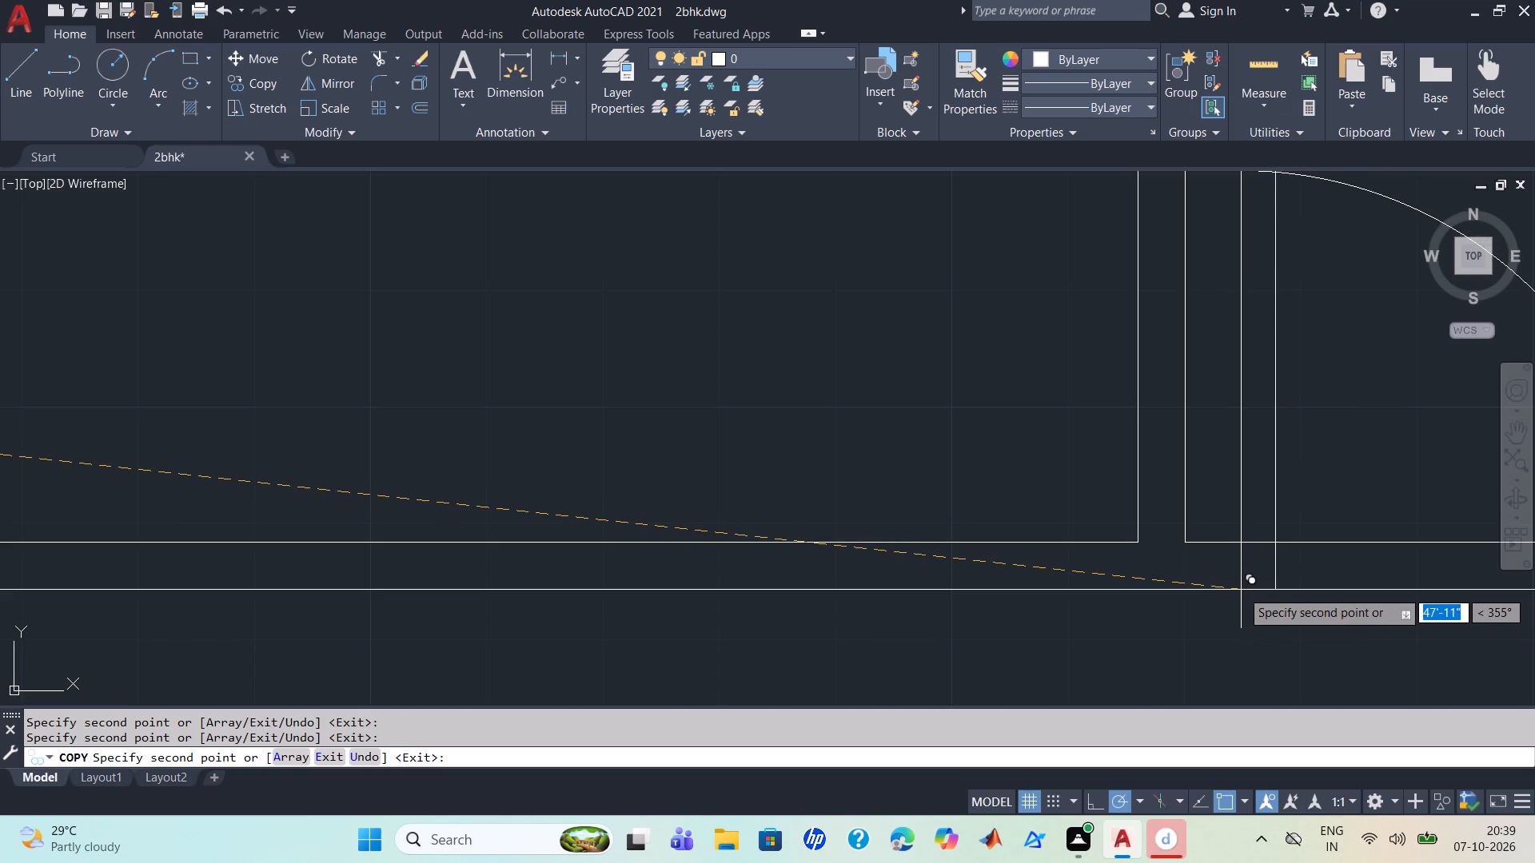
{"action": "left_click", "coordinate": [1241, 591]}
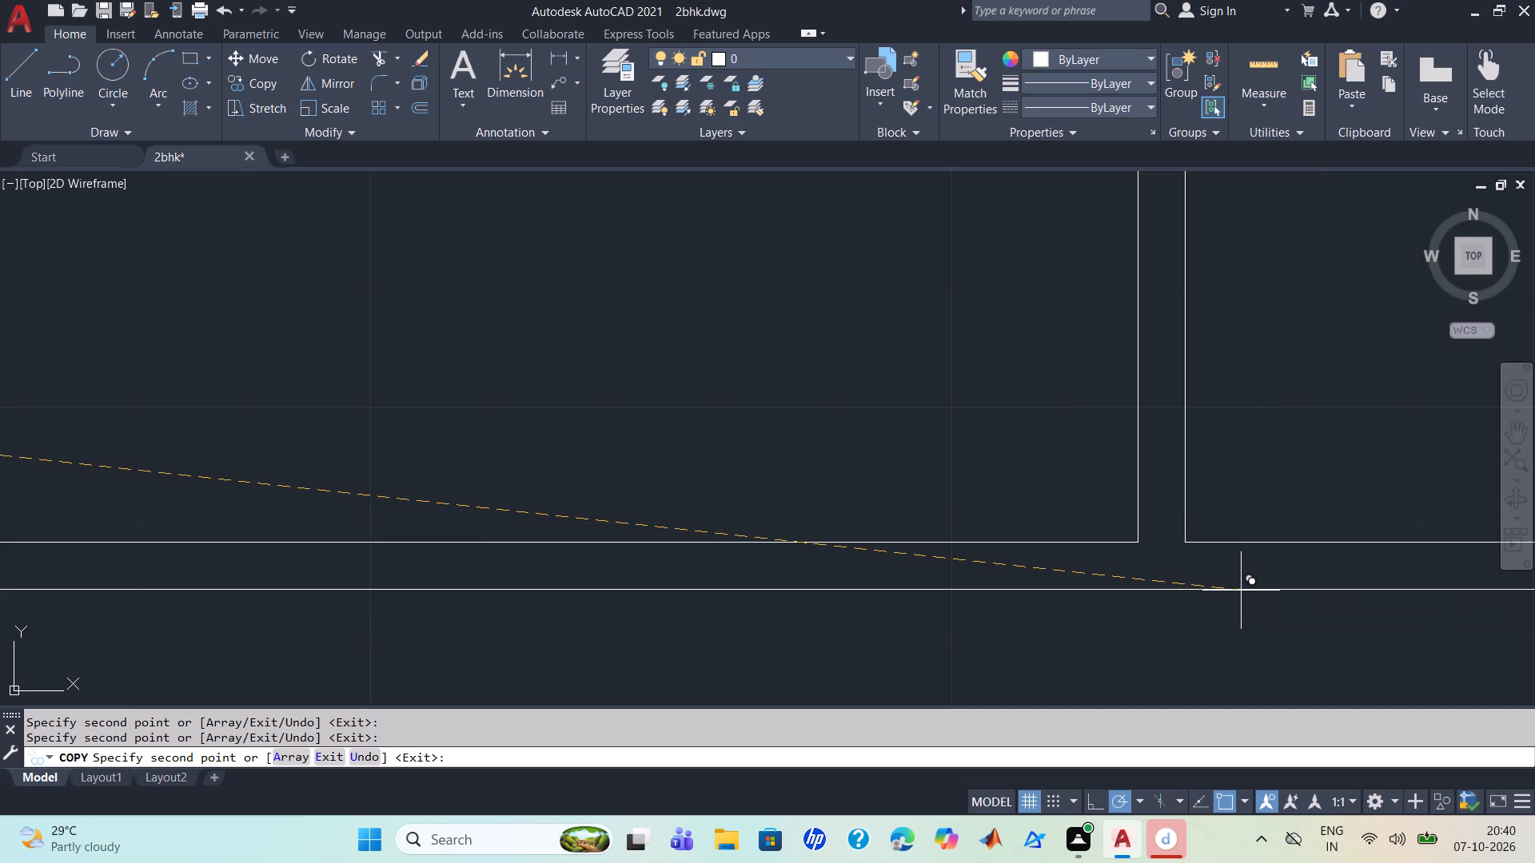
{"action": "left_click", "coordinate": [1241, 591]}
{"action": "left_click", "coordinate": [1241, 591]}
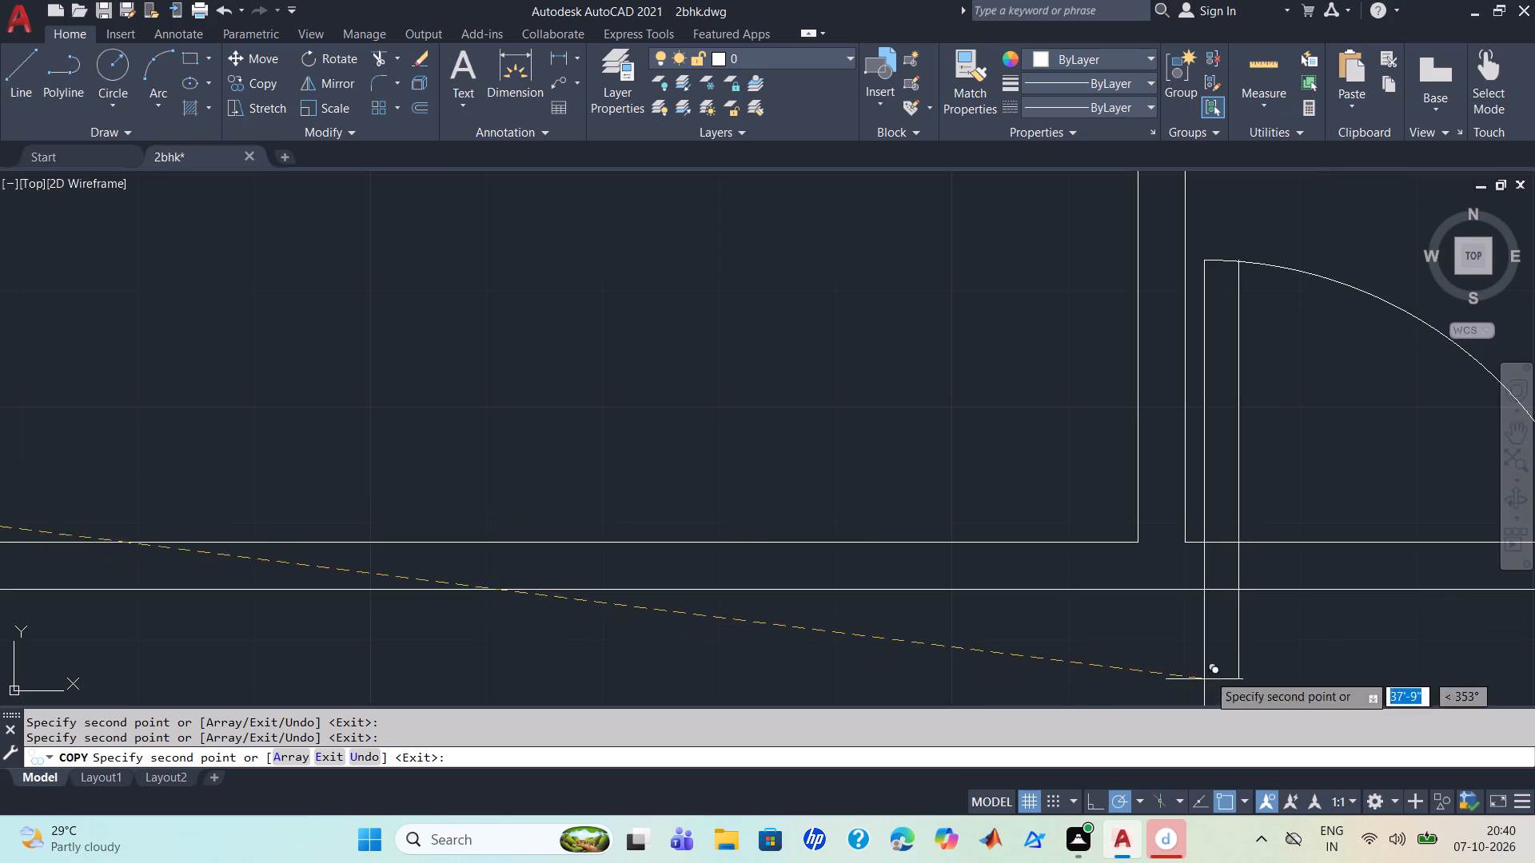
{"action": "scroll", "coordinate": [1216, 573], "scroll_direction": "down", "scroll_amount": 3}
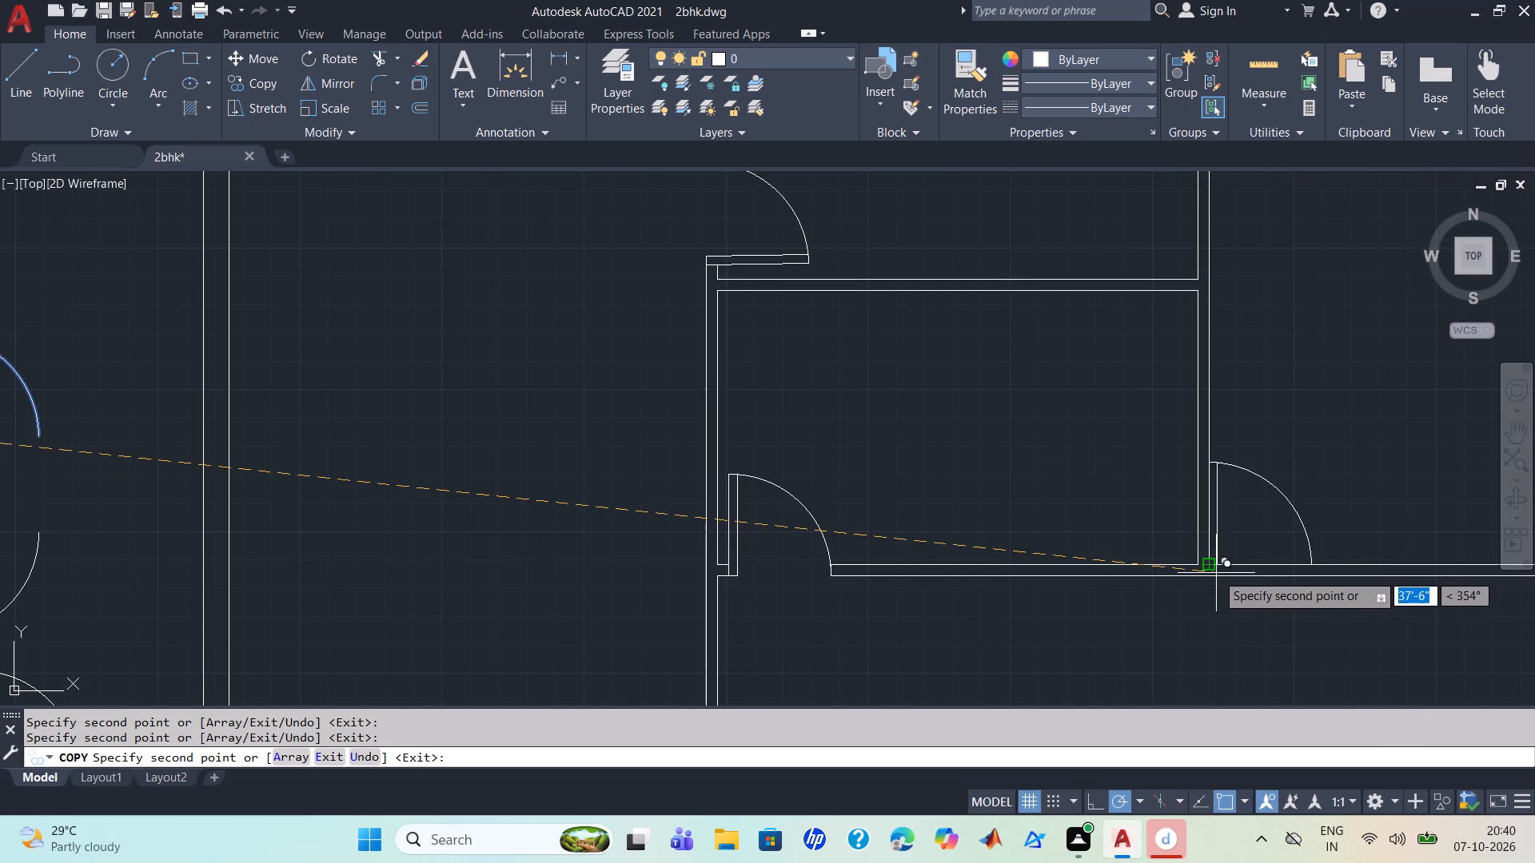
{"action": "scroll", "coordinate": [1216, 573], "scroll_direction": "up", "scroll_amount": 1}
{"action": "scroll", "coordinate": [1216, 574], "scroll_direction": "down", "scroll_amount": 2}
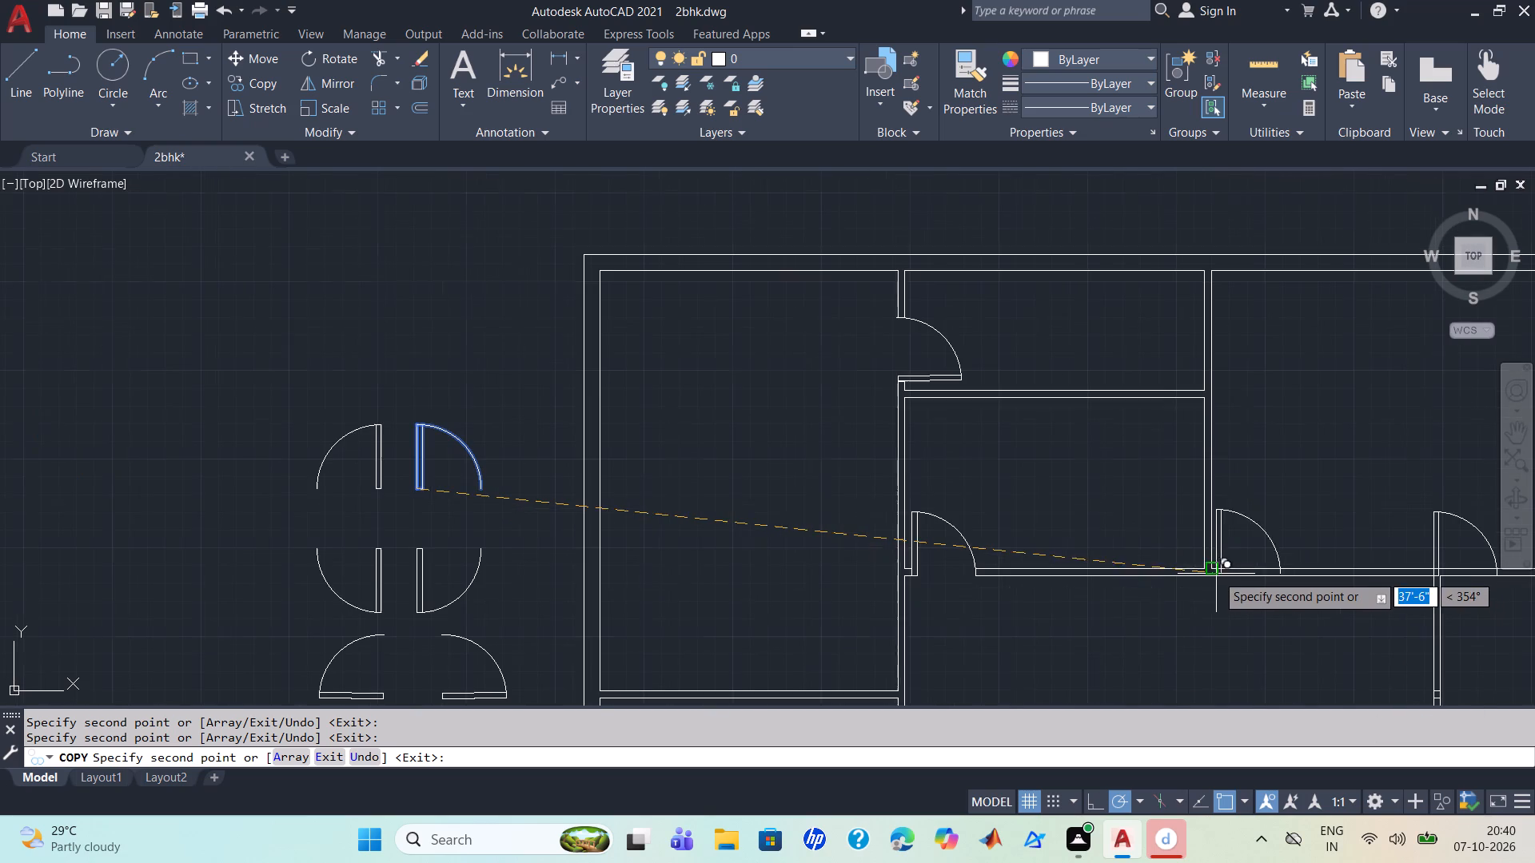
{"action": "scroll", "coordinate": [1206, 585], "scroll_direction": "down", "scroll_amount": 2}
{"action": "scroll", "coordinate": [1206, 586], "scroll_direction": "up", "scroll_amount": 3}
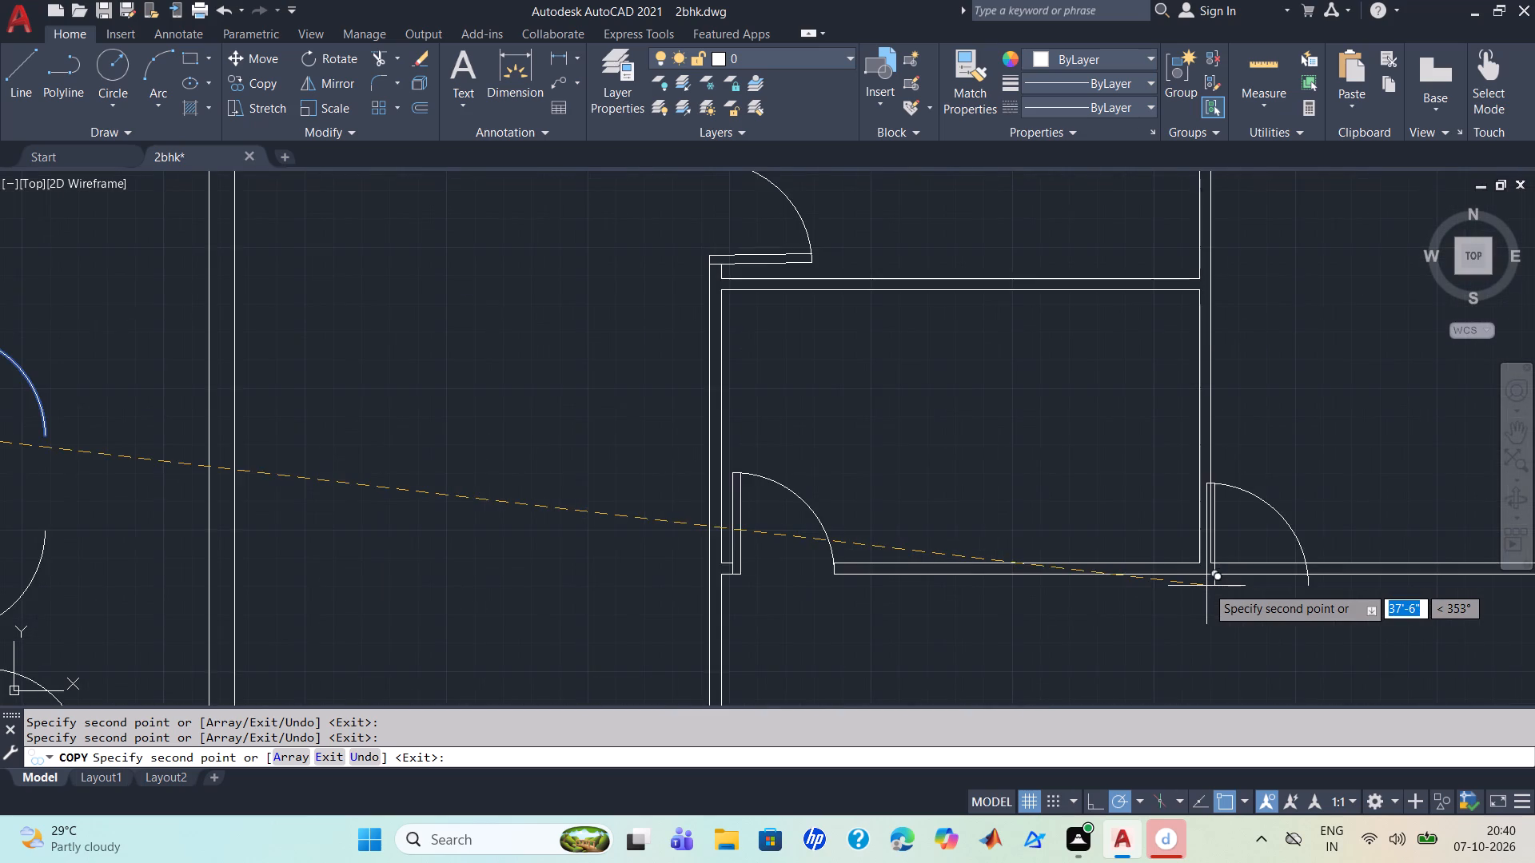
{"action": "scroll", "coordinate": [1206, 586], "scroll_direction": "down", "scroll_amount": 2}
{"action": "middle_click_drag", "start_coordinate": [1162, 630], "coordinate": [1138, 347]}
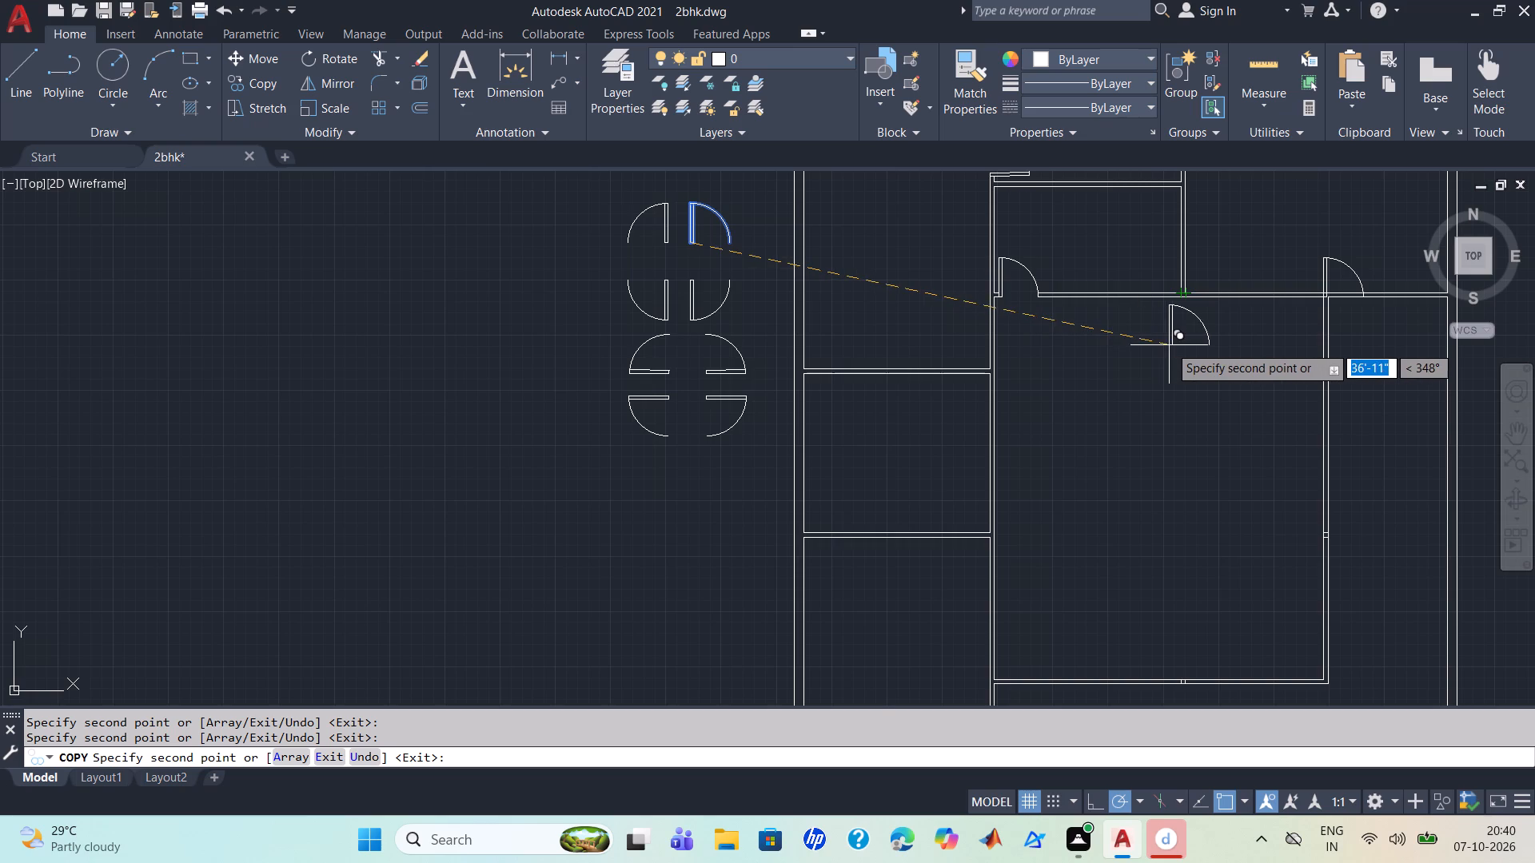
{"action": "scroll", "coordinate": [1169, 345], "scroll_direction": "up", "scroll_amount": 2}
{"action": "scroll", "coordinate": [1169, 345], "scroll_direction": "down", "scroll_amount": 1}
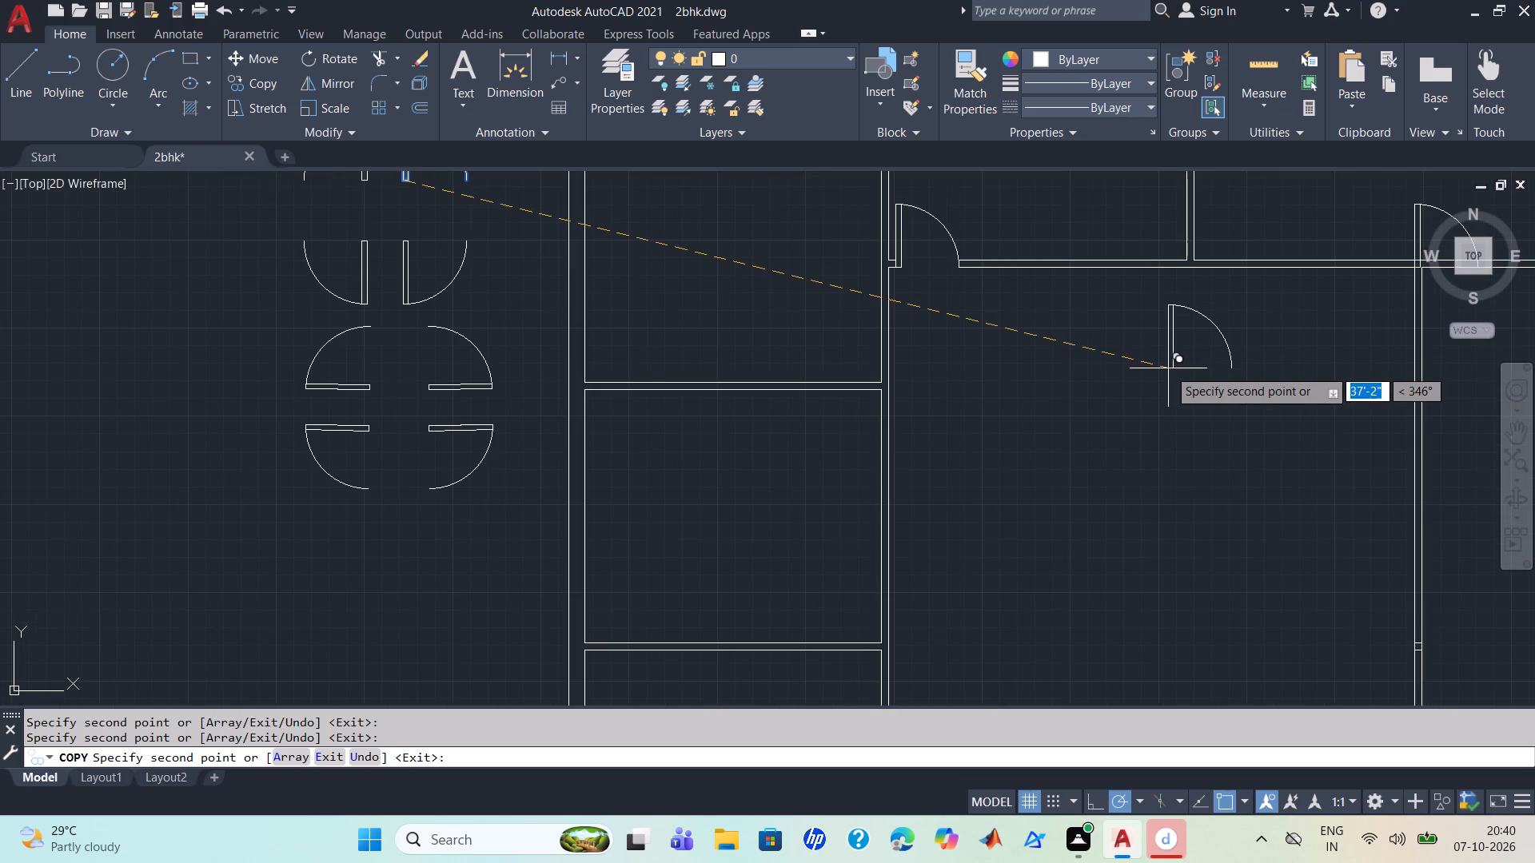
{"action": "key", "text": "Escape"}
Draw a short jamb line across the east-west partition, just east of its junction with the short north-south wall.
{"action": "scroll", "coordinate": [1168, 369], "scroll_direction": "up", "scroll_amount": 1}
{"action": "middle_click_drag", "start_coordinate": [1168, 369], "coordinate": [975, 522]}
{"action": "scroll", "coordinate": [1166, 374], "scroll_direction": "down", "scroll_amount": 1}
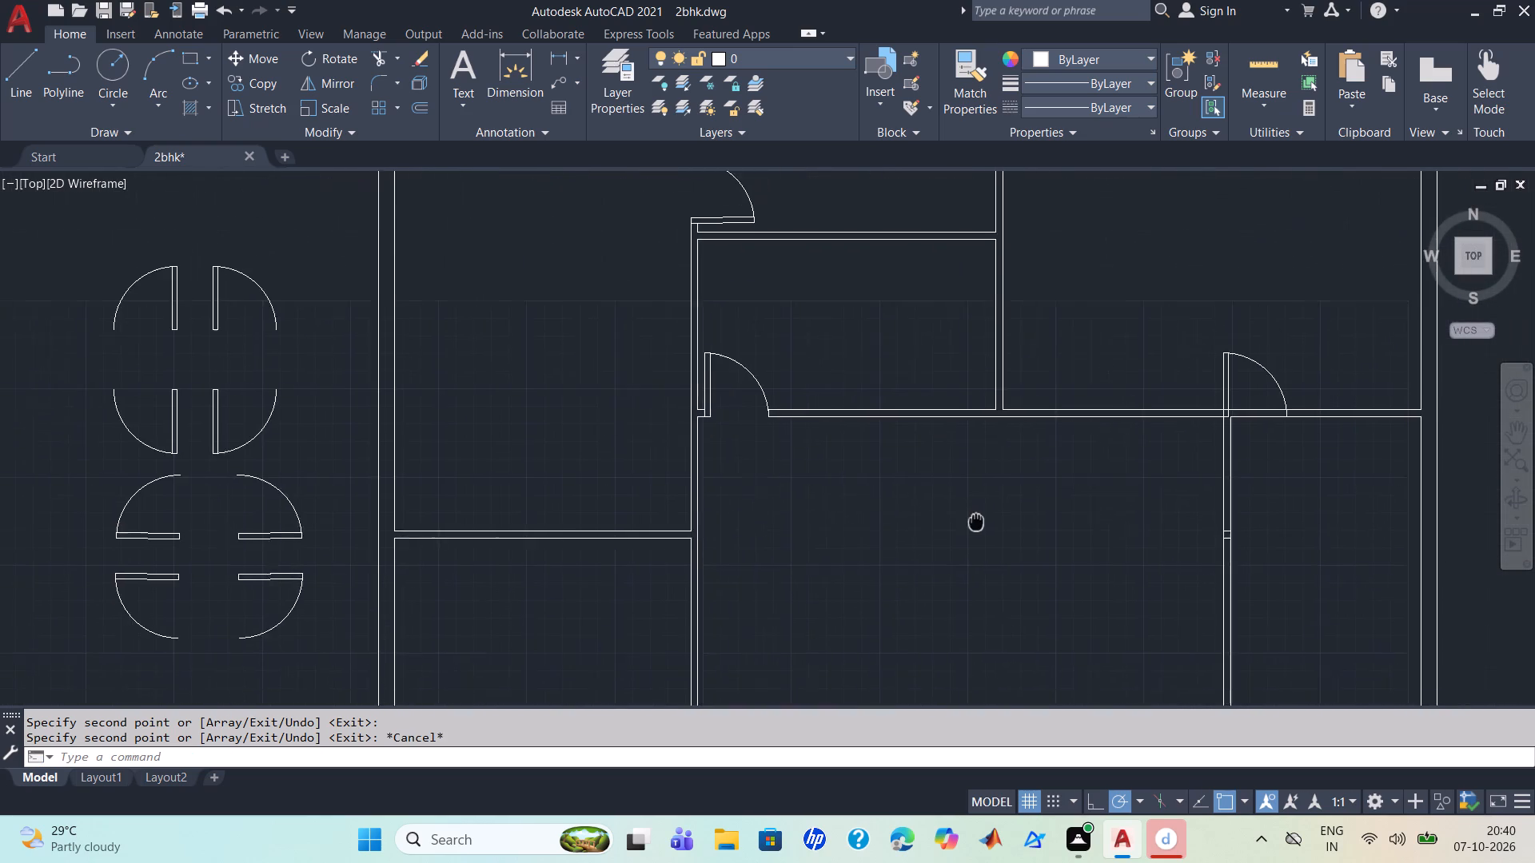
{"action": "middle_click_drag", "start_coordinate": [975, 522], "coordinate": [959, 540]}
{"action": "scroll", "coordinate": [956, 541], "scroll_direction": "up", "scroll_amount": 2}
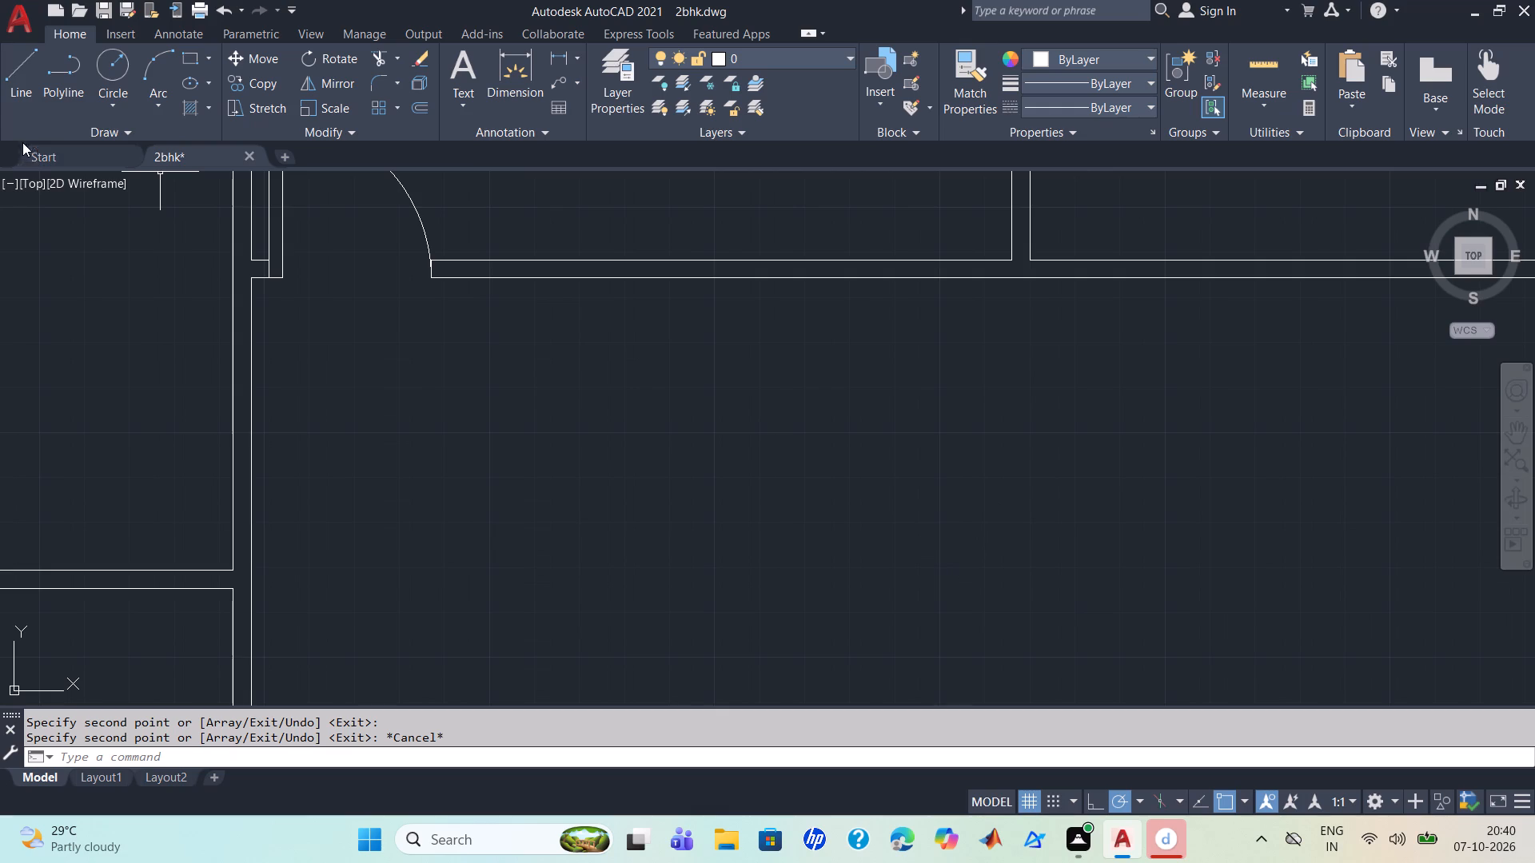
{"action": "left_click", "coordinate": [19, 60]}
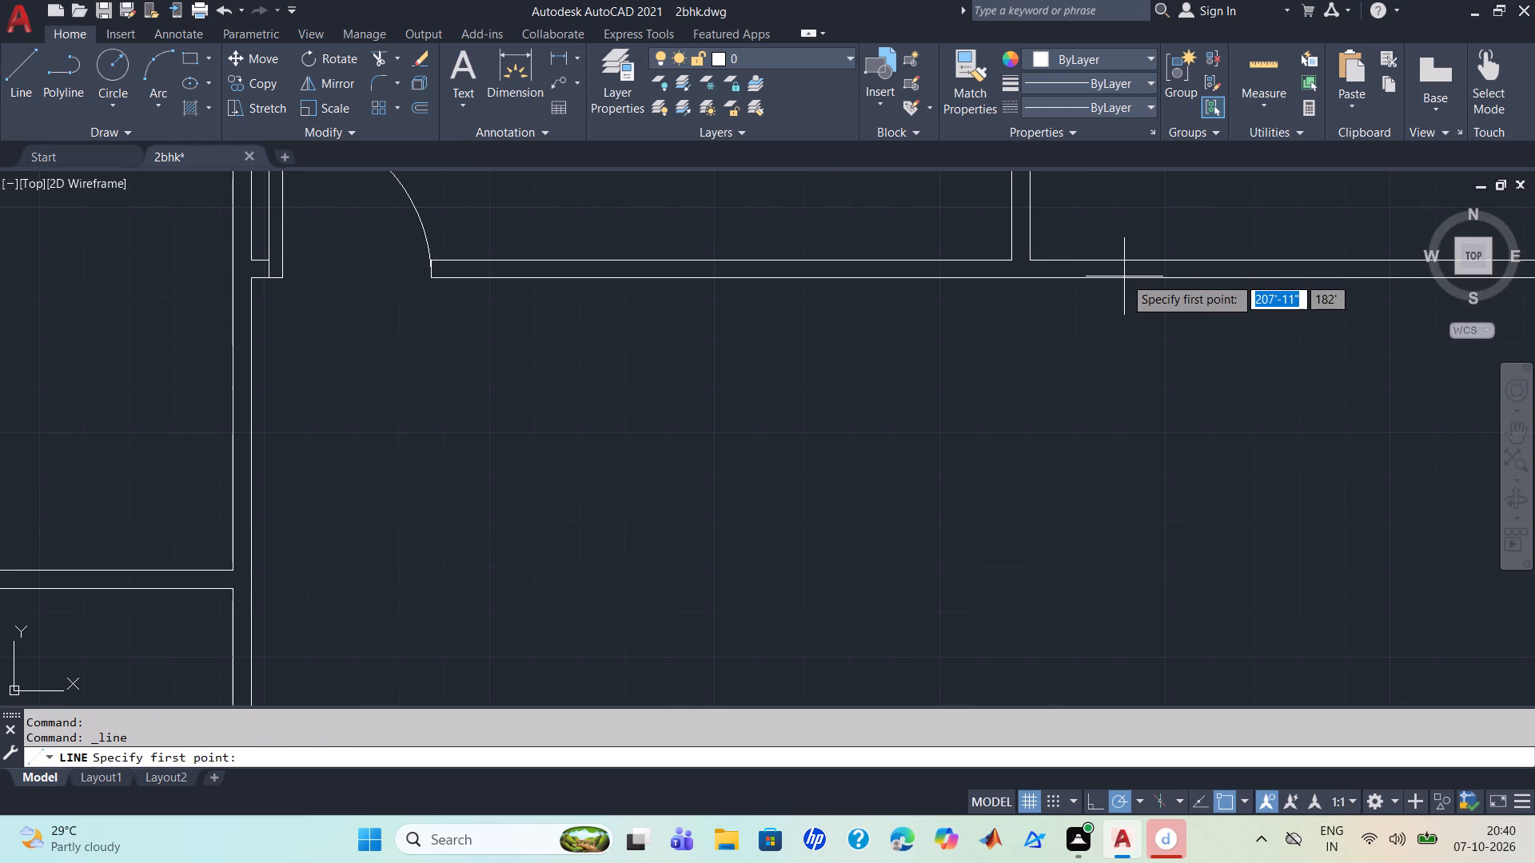
{"action": "scroll", "coordinate": [1031, 280], "scroll_direction": "up", "scroll_amount": 2}
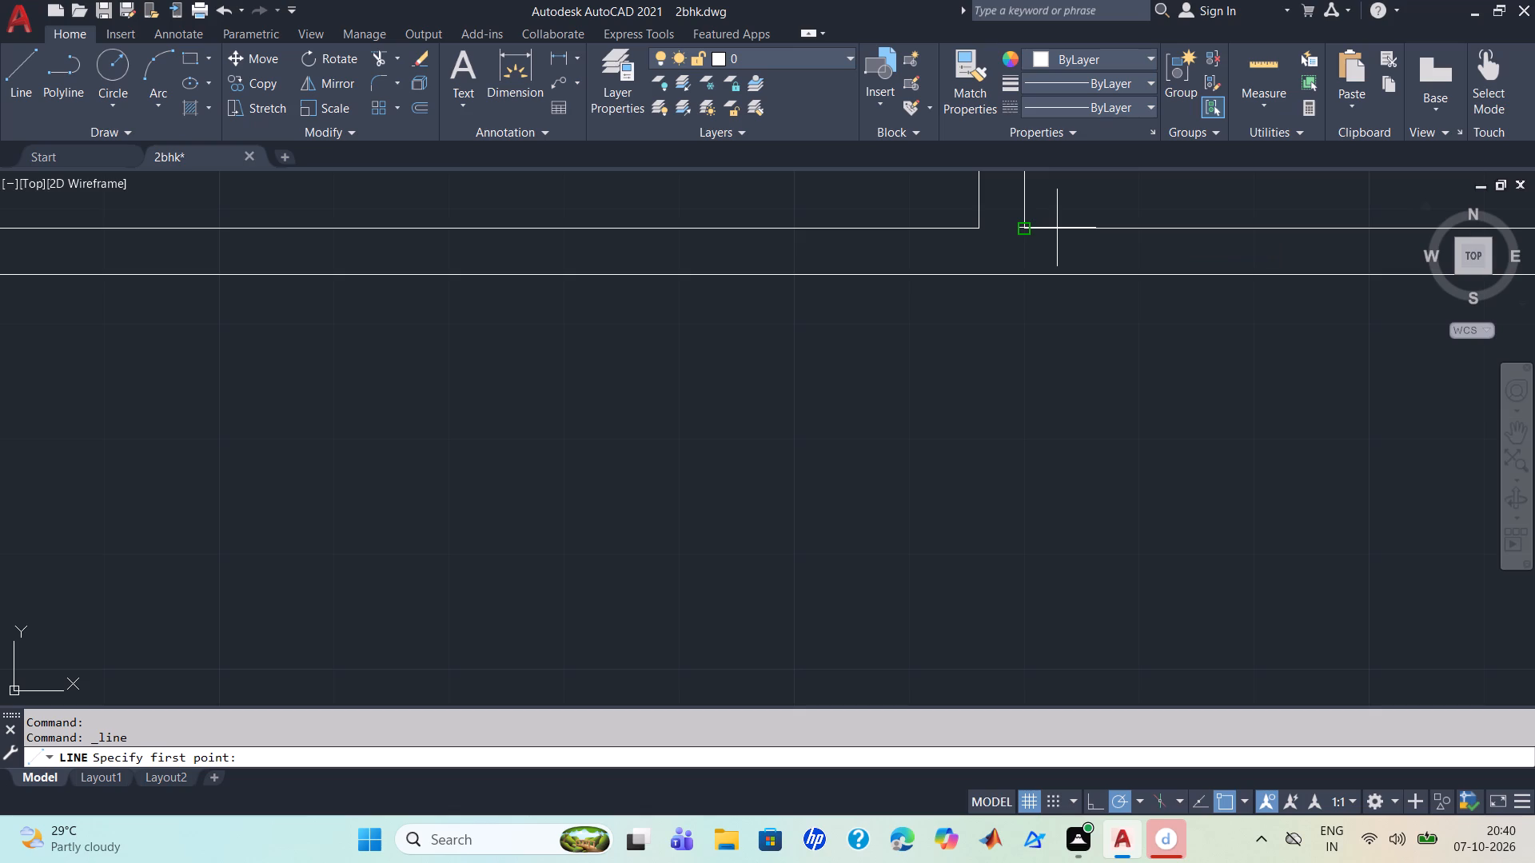
{"action": "left_click", "coordinate": [1057, 229]}
{"action": "left_click_drag", "start_coordinate": [1057, 229], "coordinate": [1062, 262]}
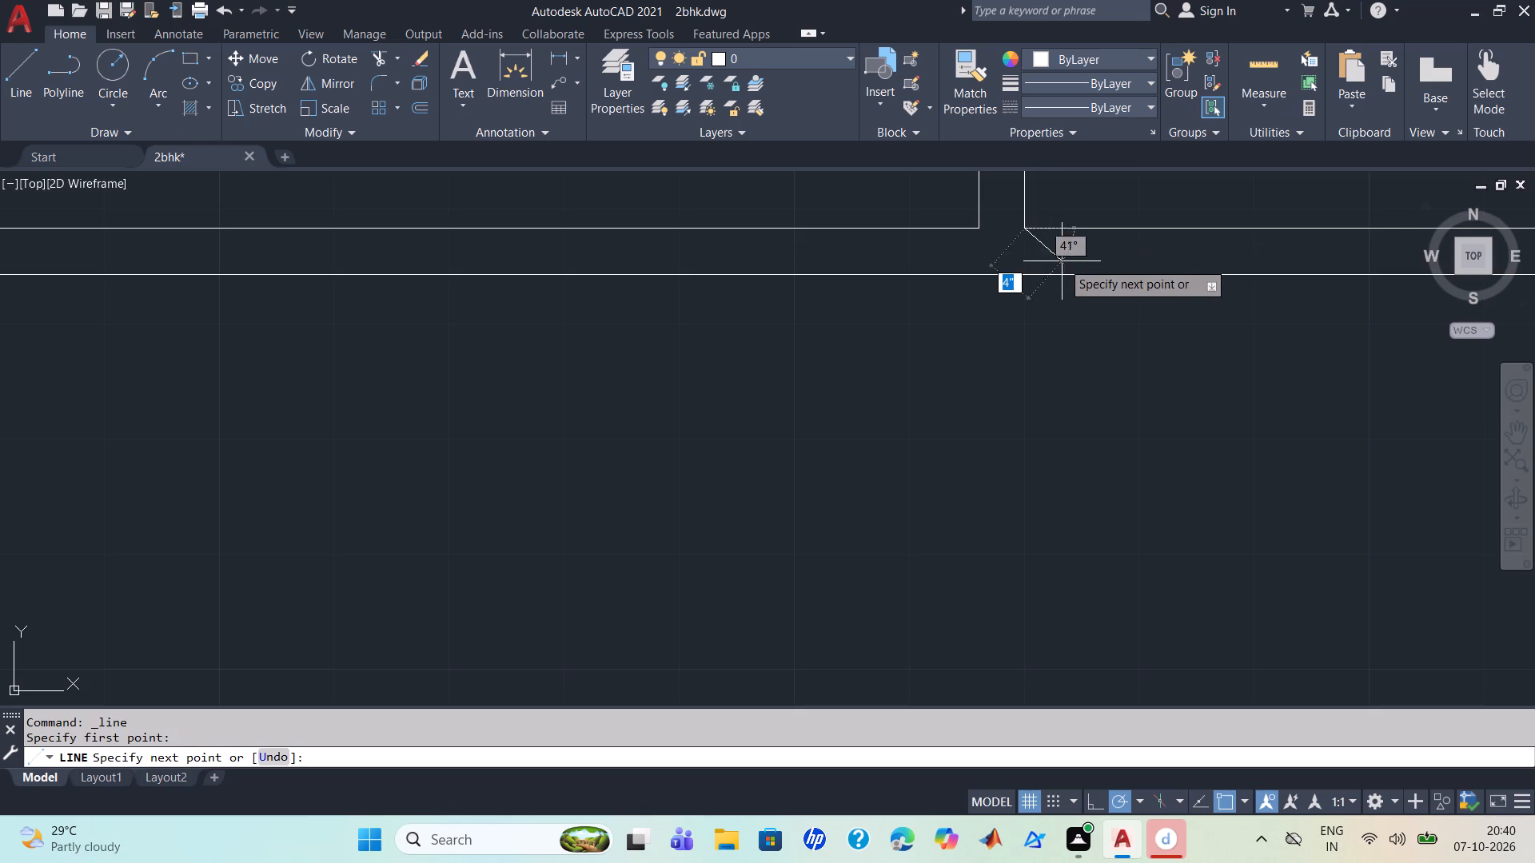
{"action": "left_click_drag", "start_coordinate": [1062, 262], "coordinate": [1063, 268]}
{"action": "left_click", "coordinate": [1058, 237]}
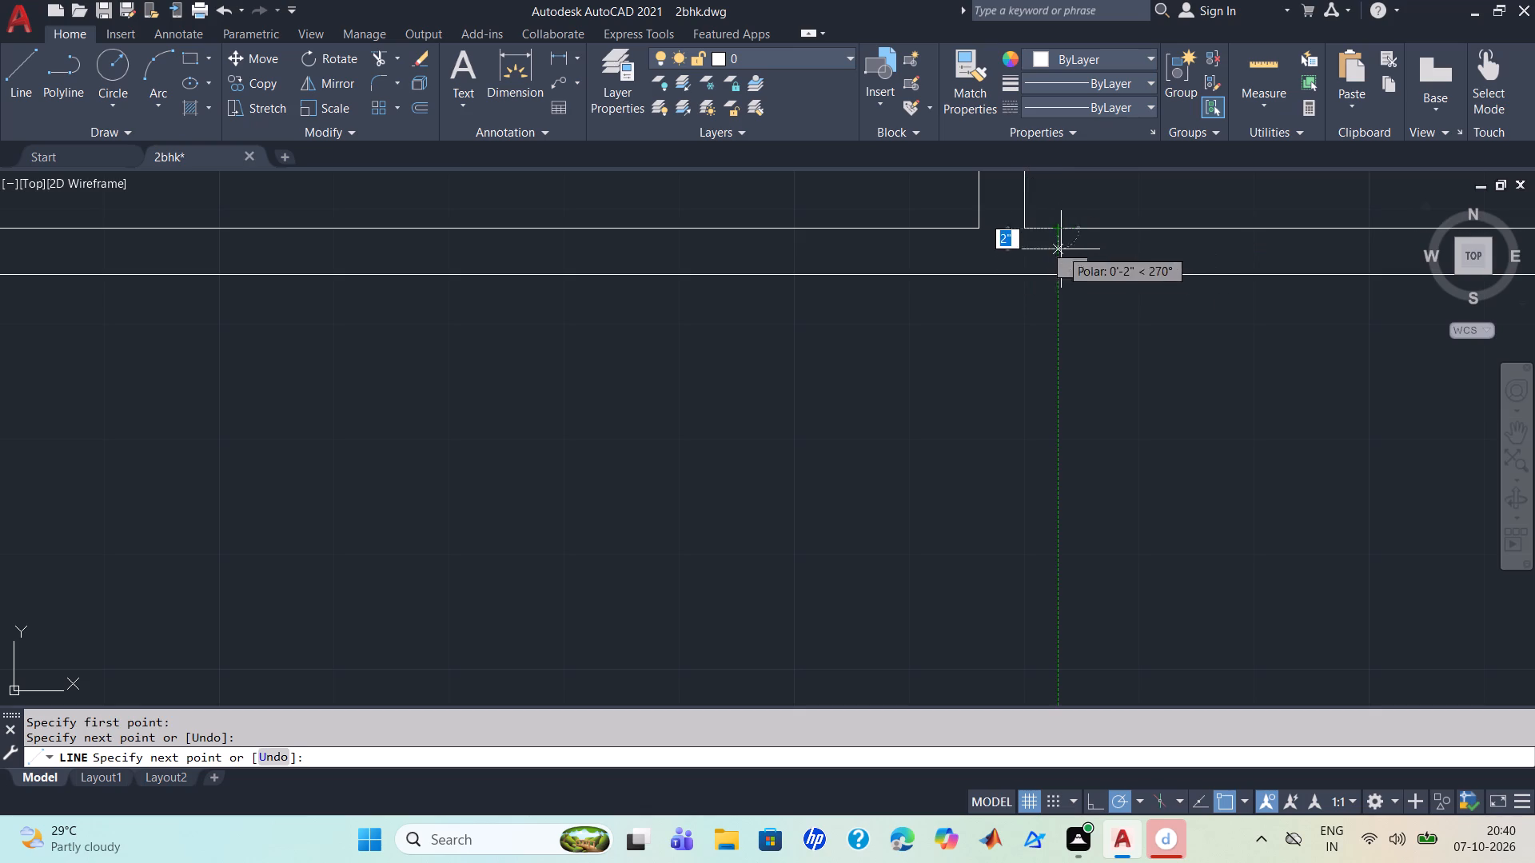
{"action": "left_click", "coordinate": [1058, 272]}
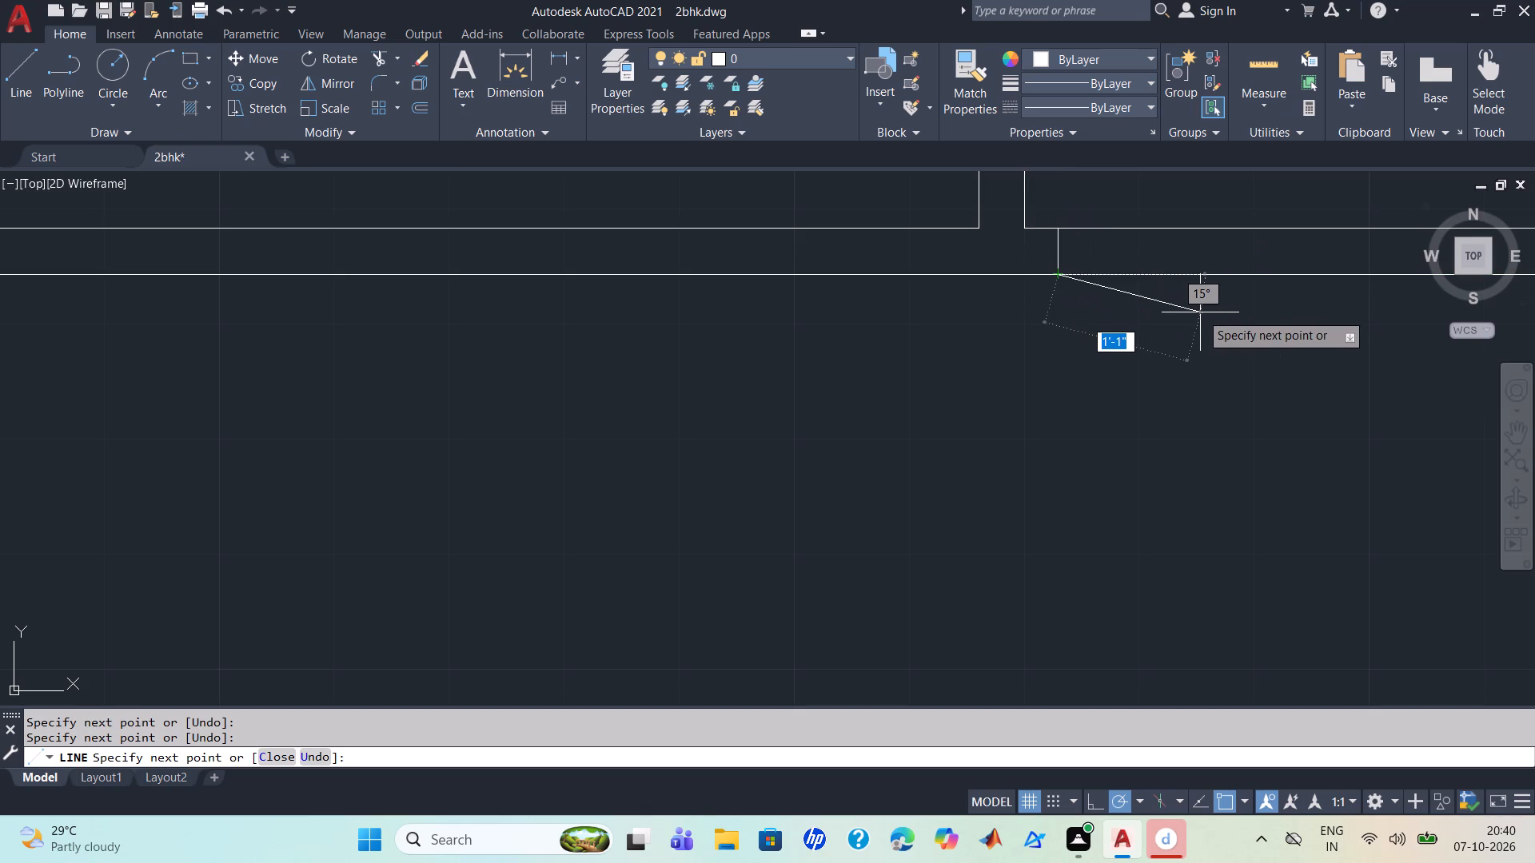
{"action": "key", "text": "Escape"}
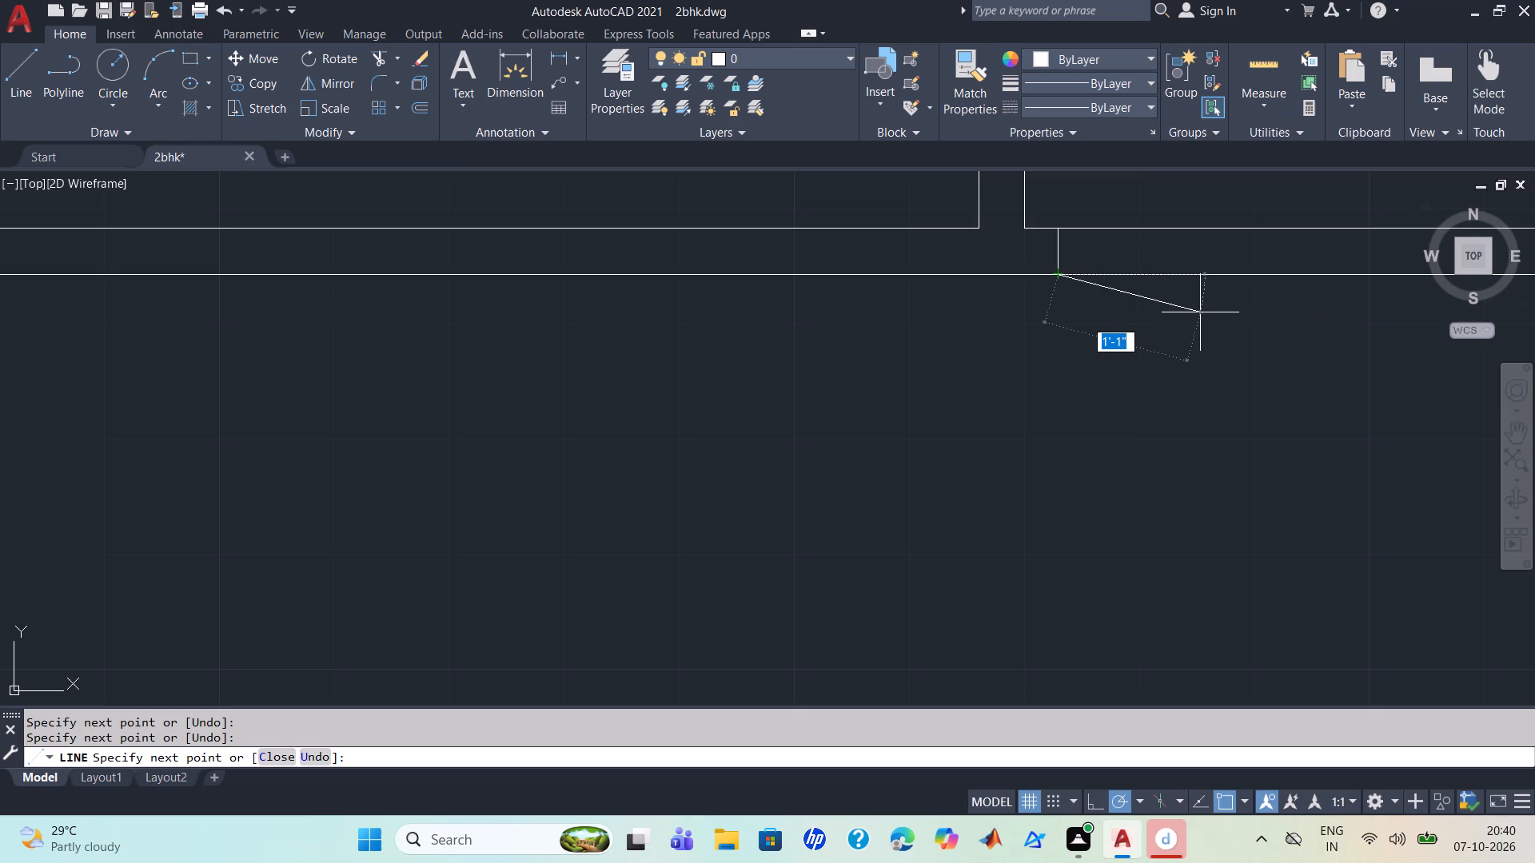
Erase one misplaced door symbol copy, leaf and arc, where the east-west partition meets the eastern north-south wall.
{"action": "scroll", "coordinate": [1200, 312], "scroll_direction": "down", "scroll_amount": 5}
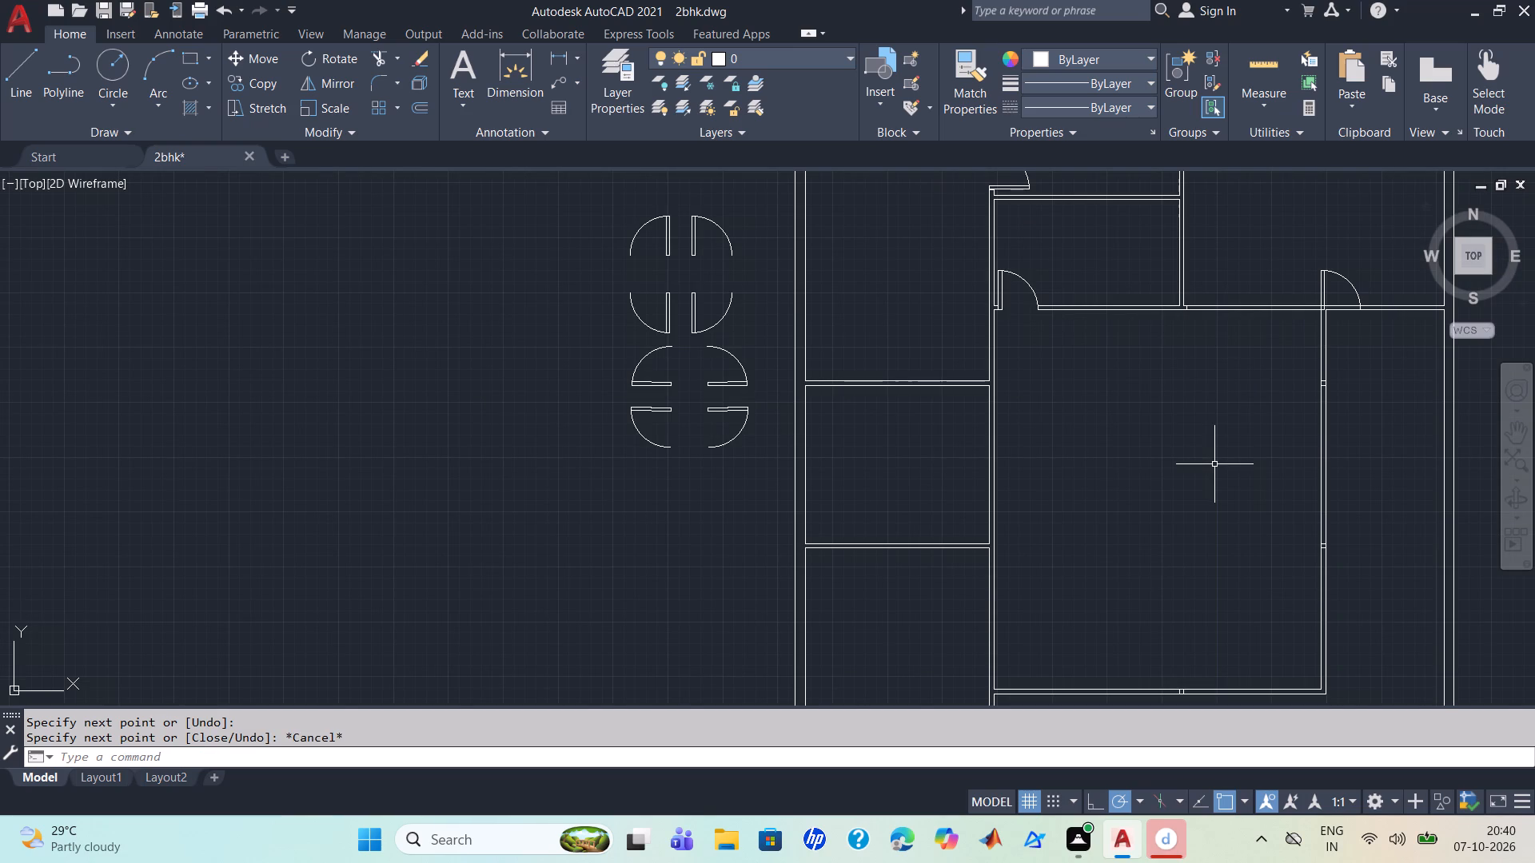
{"action": "scroll", "coordinate": [1312, 312], "scroll_direction": "up", "scroll_amount": 3}
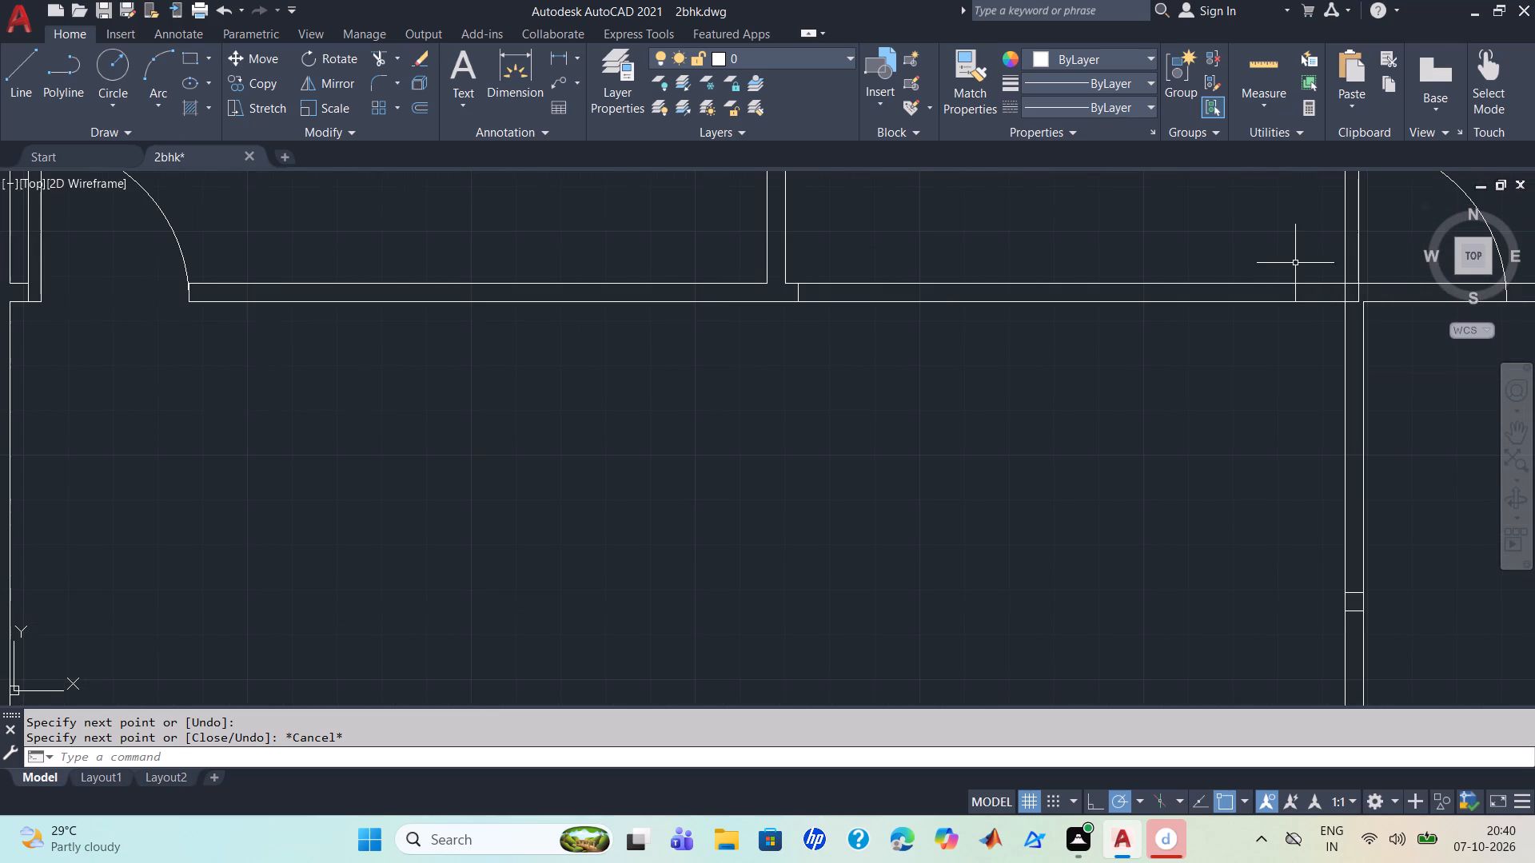
{"action": "scroll", "coordinate": [1294, 263], "scroll_direction": "up", "scroll_amount": 1}
{"action": "scroll", "coordinate": [1294, 263], "scroll_direction": "down", "scroll_amount": 2}
{"action": "left_click_drag", "start_coordinate": [1282, 236], "coordinate": [1338, 218]}
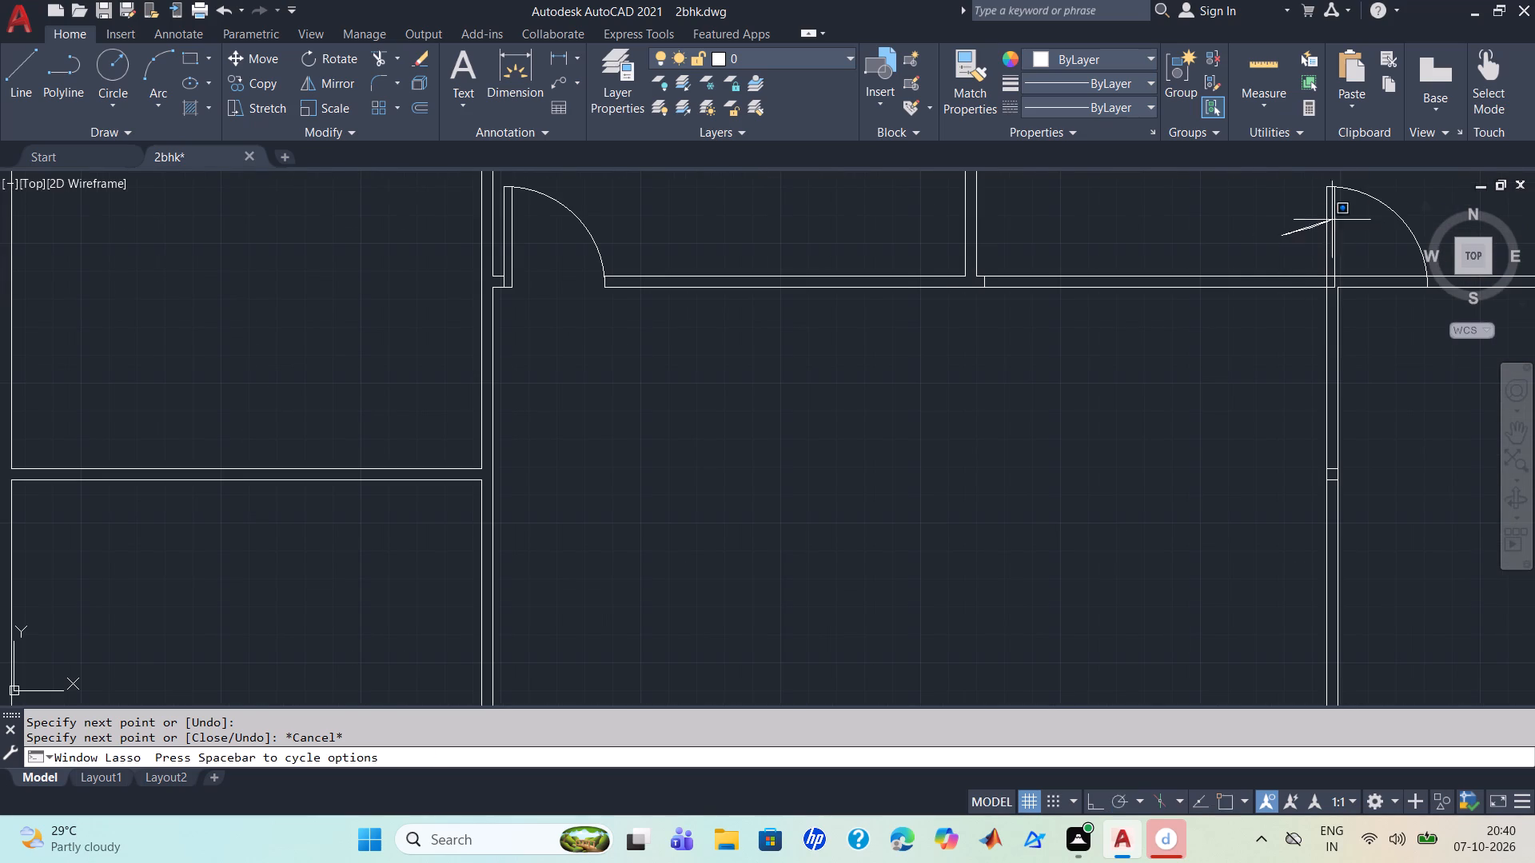
{"action": "left_click_drag", "start_coordinate": [1338, 218], "coordinate": [1361, 210]}
{"action": "left_click_drag", "start_coordinate": [1298, 187], "coordinate": [1346, 213]}
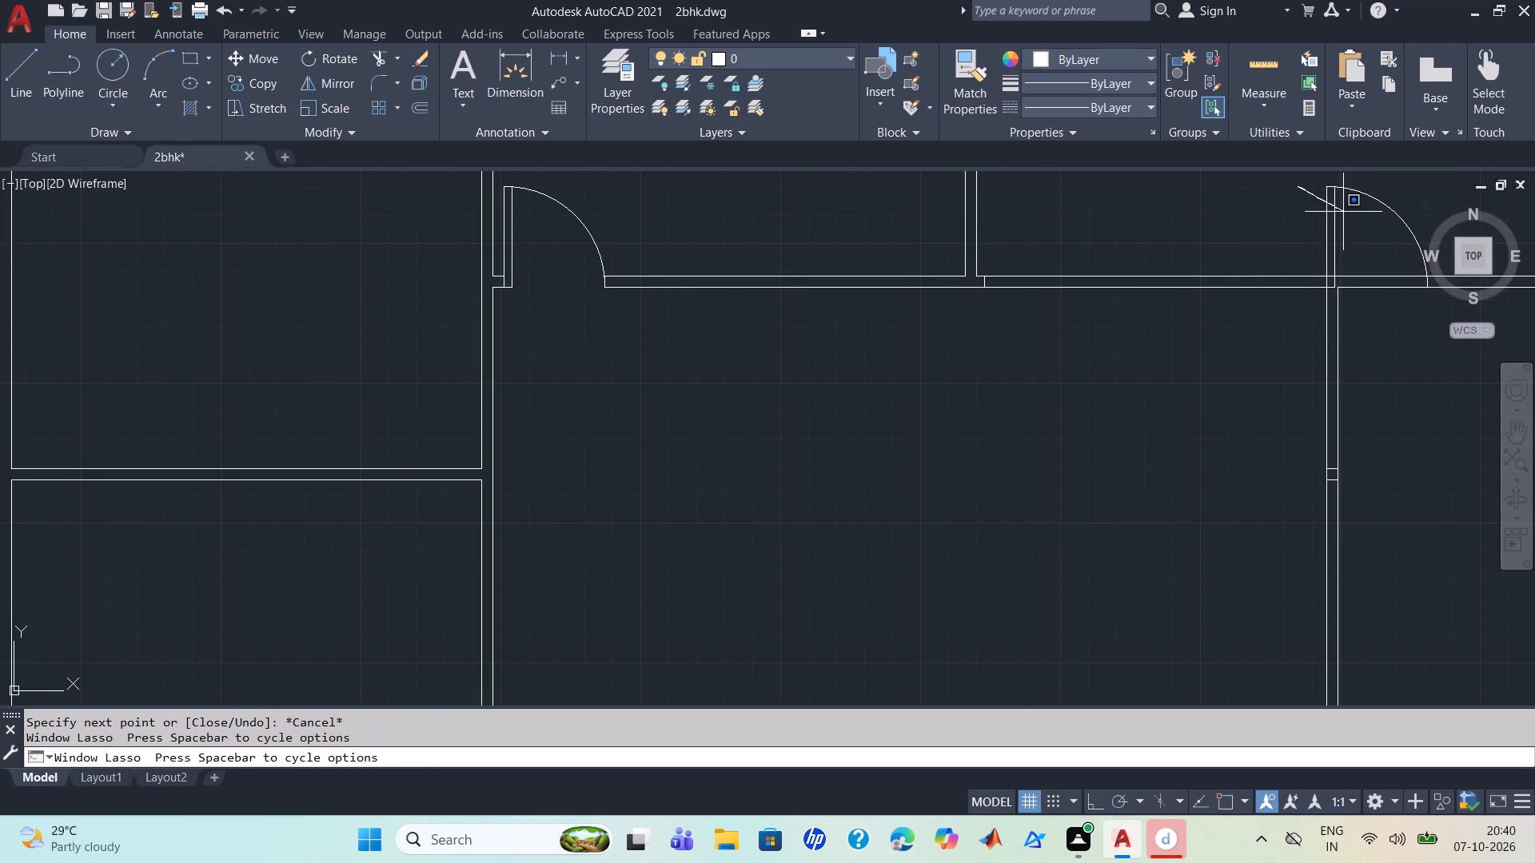
{"action": "left_click_drag", "start_coordinate": [1346, 213], "coordinate": [1392, 224]}
{"action": "left_click", "coordinate": [1280, 170]}
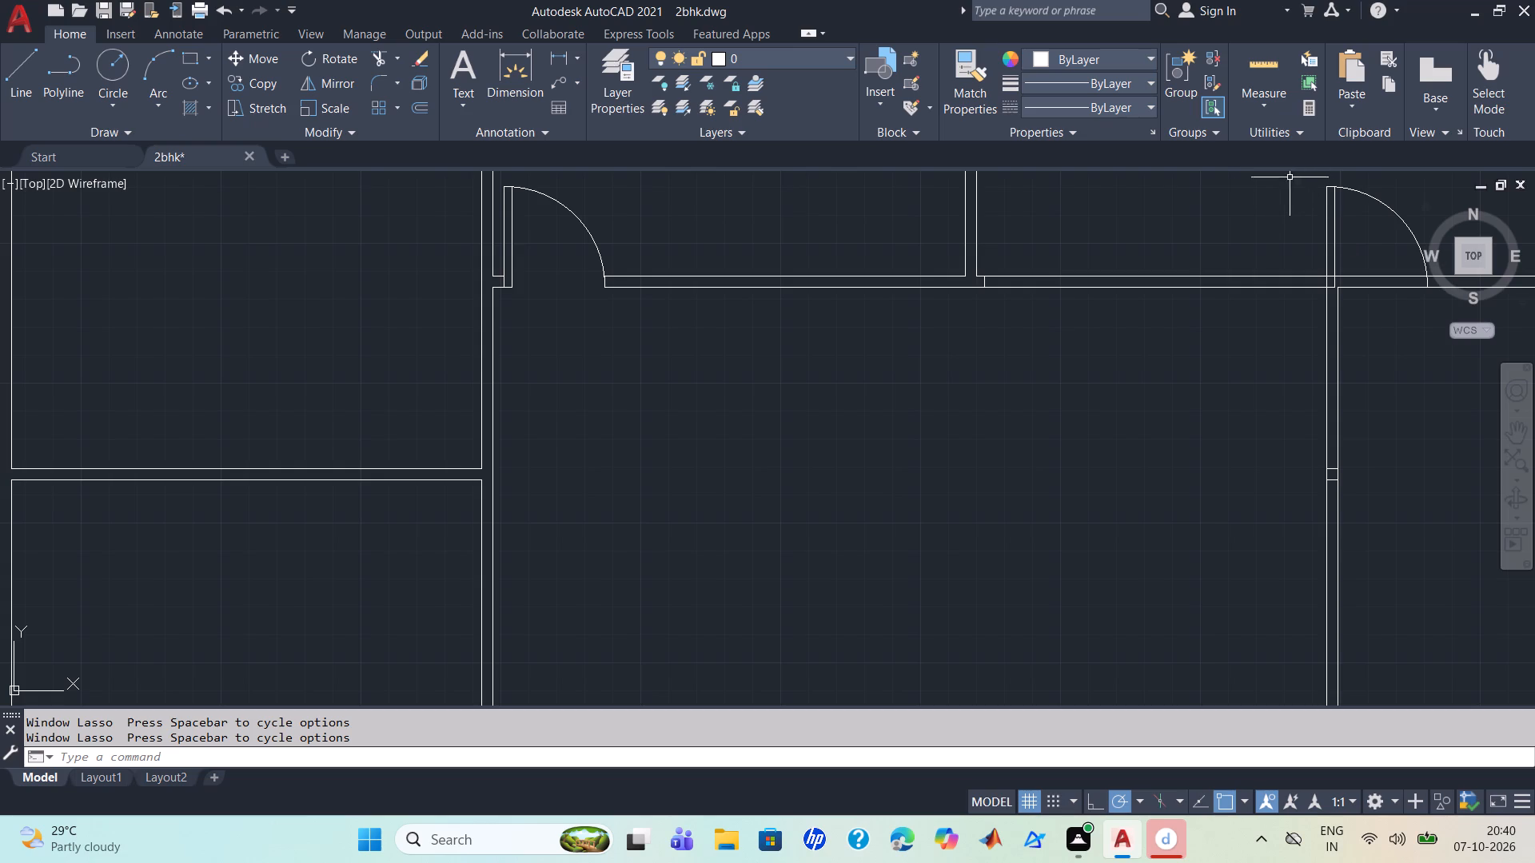
{"action": "left_click", "coordinate": [1280, 185]}
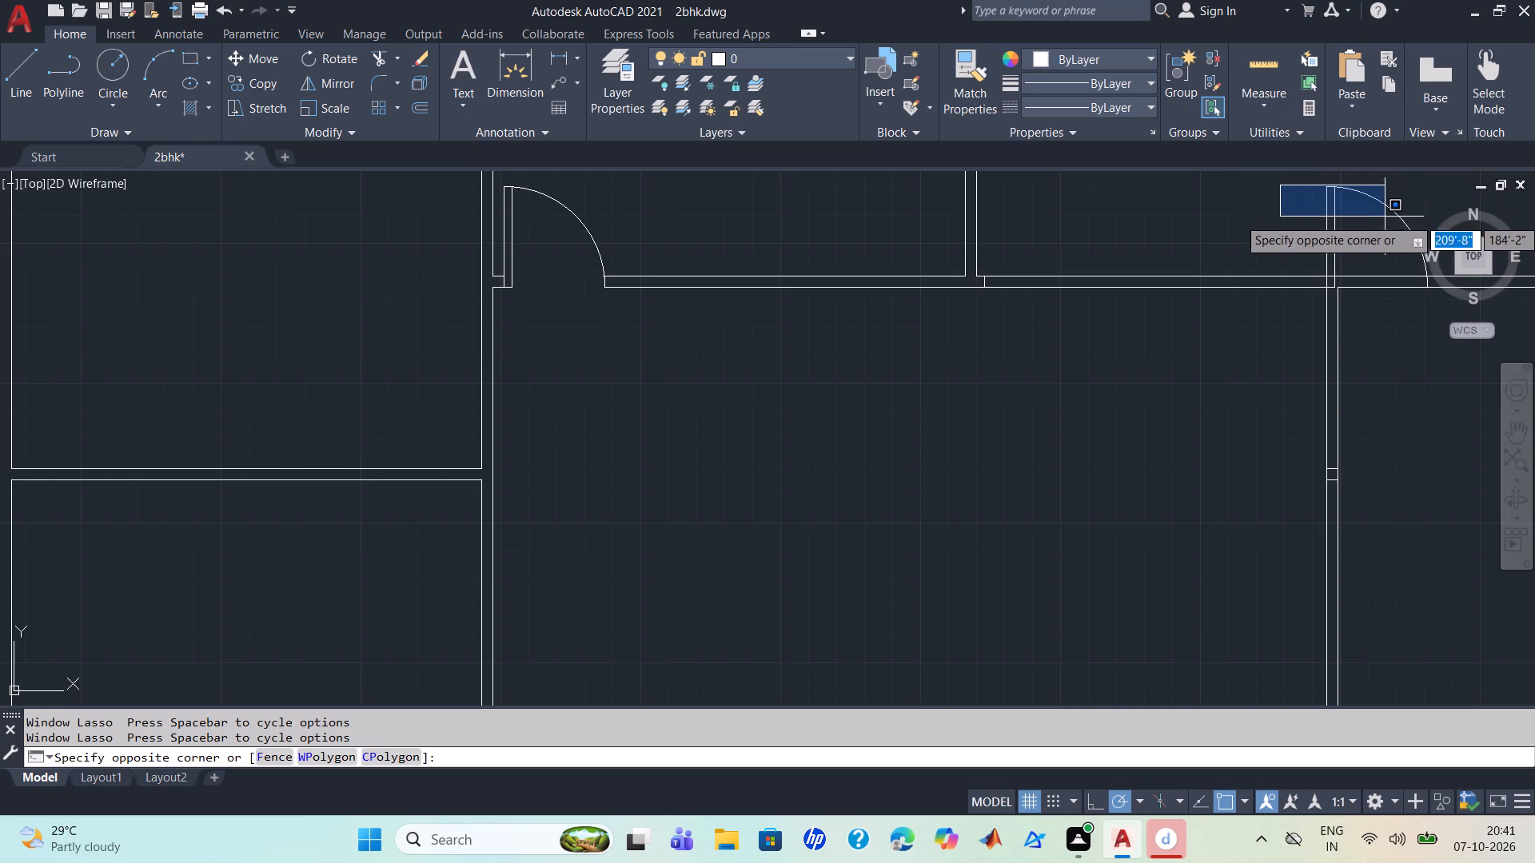
{"action": "left_click", "coordinate": [1415, 253]}
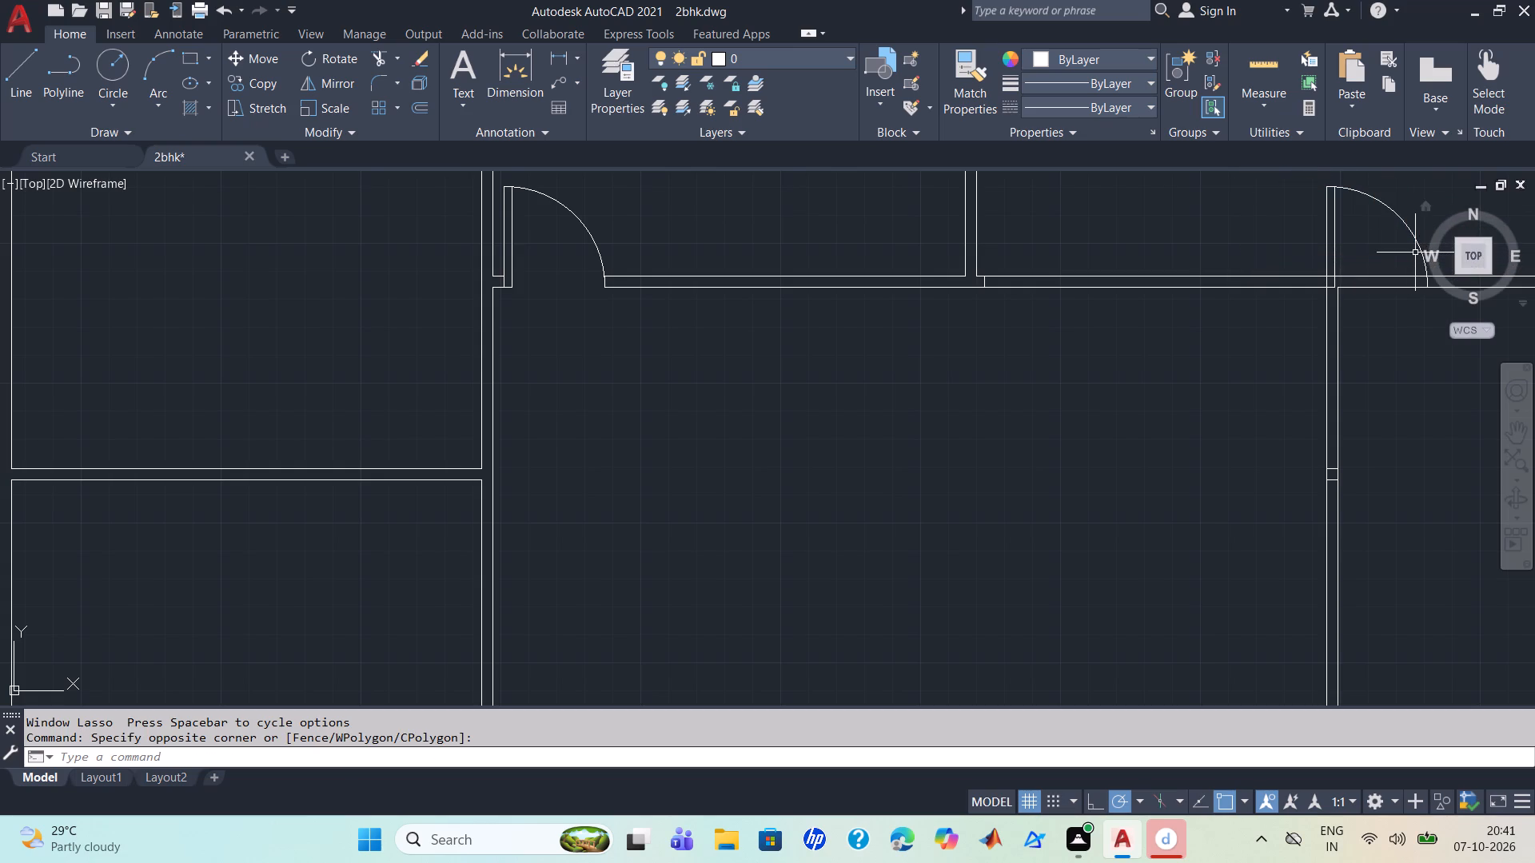
{"action": "left_click", "coordinate": [1327, 236]}
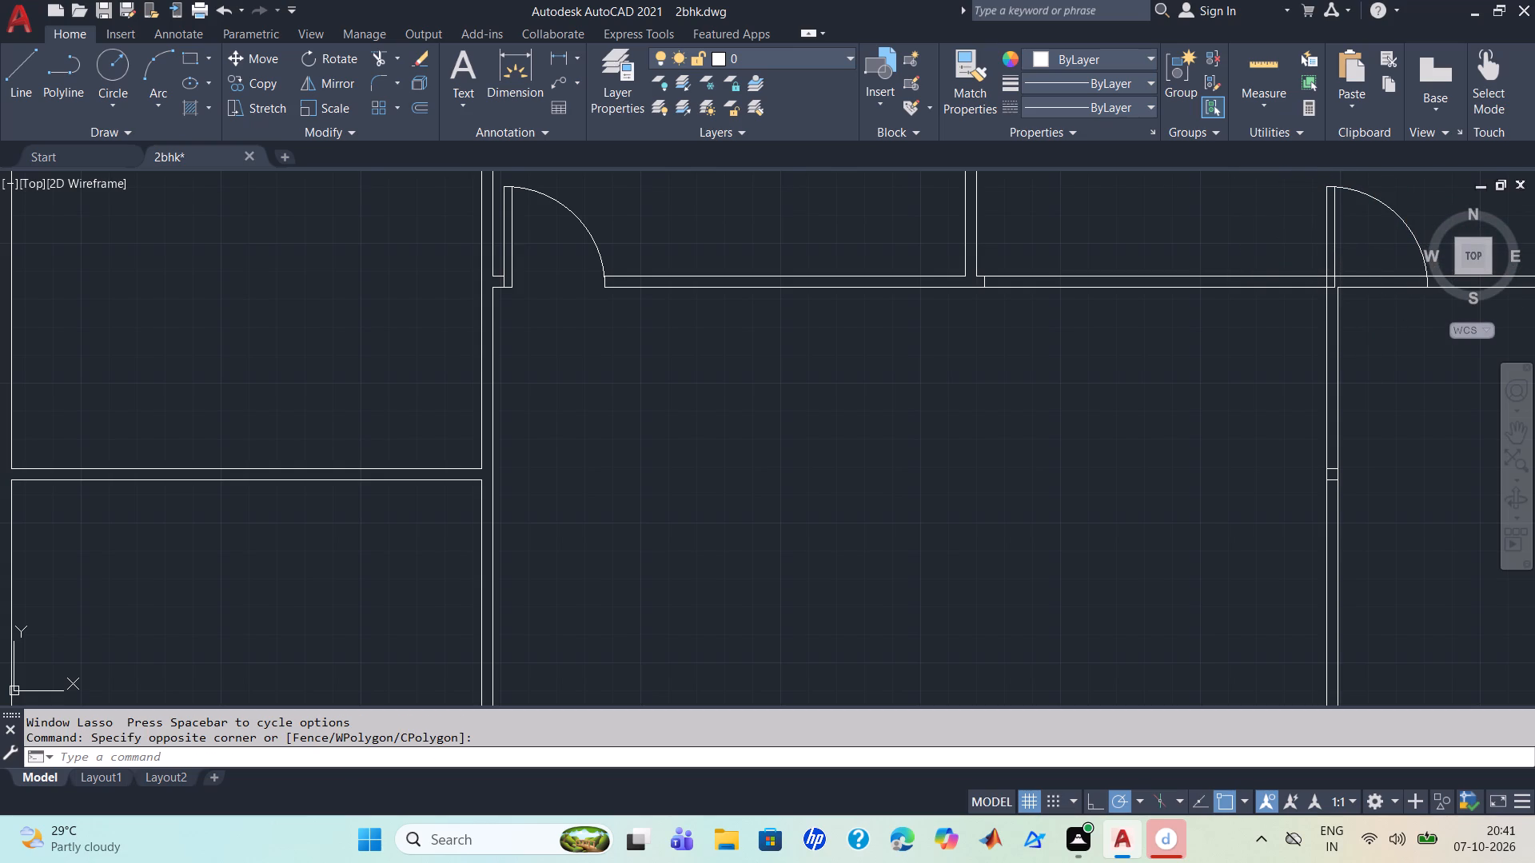
{"action": "left_click", "coordinate": [1334, 244]}
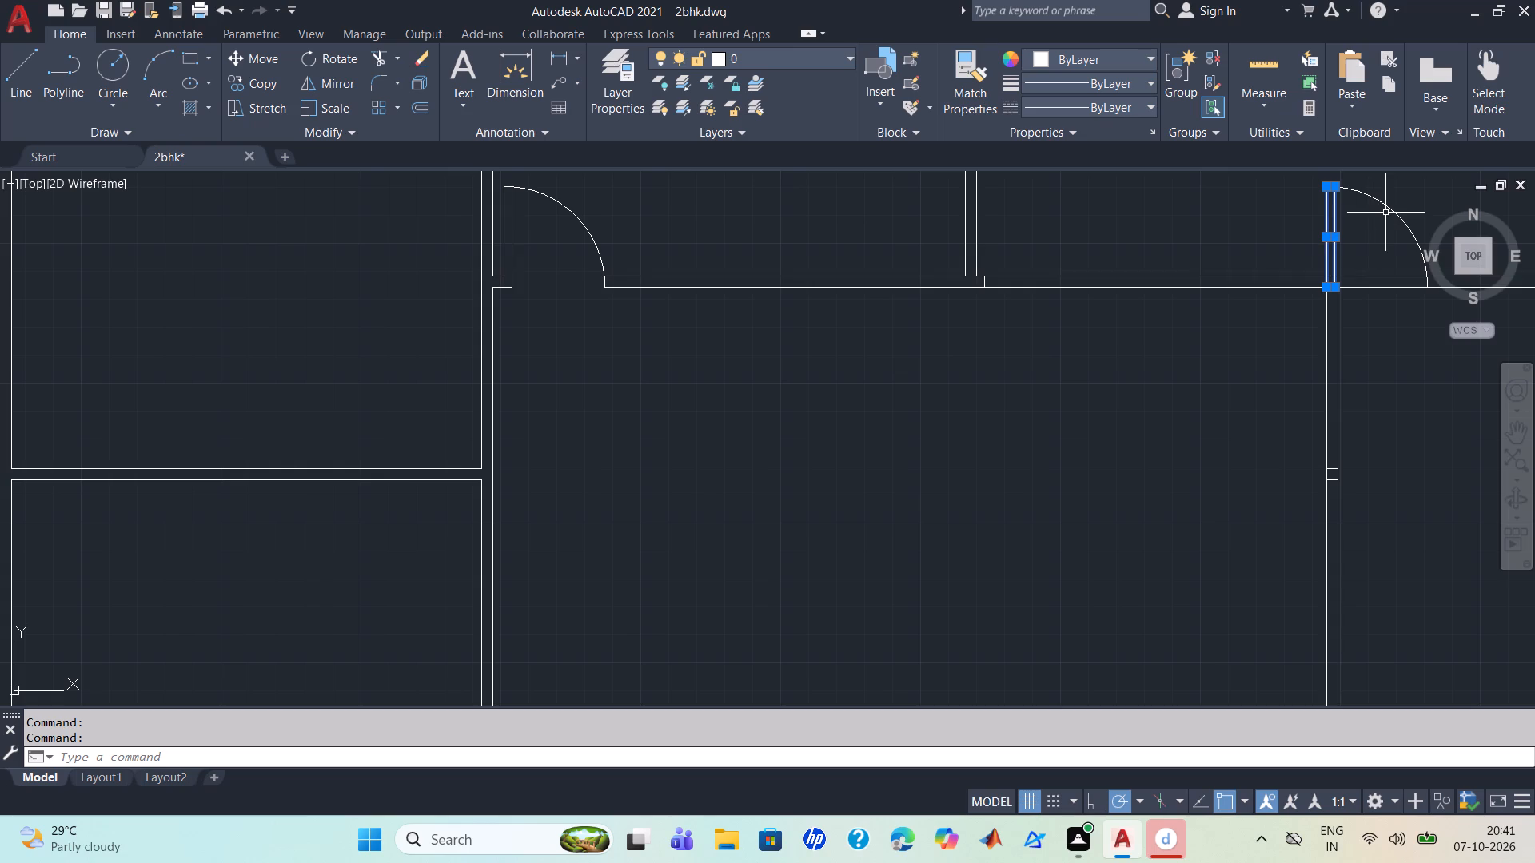
{"action": "left_click", "coordinate": [1389, 210]}
{"action": "key", "text": "Delete"}
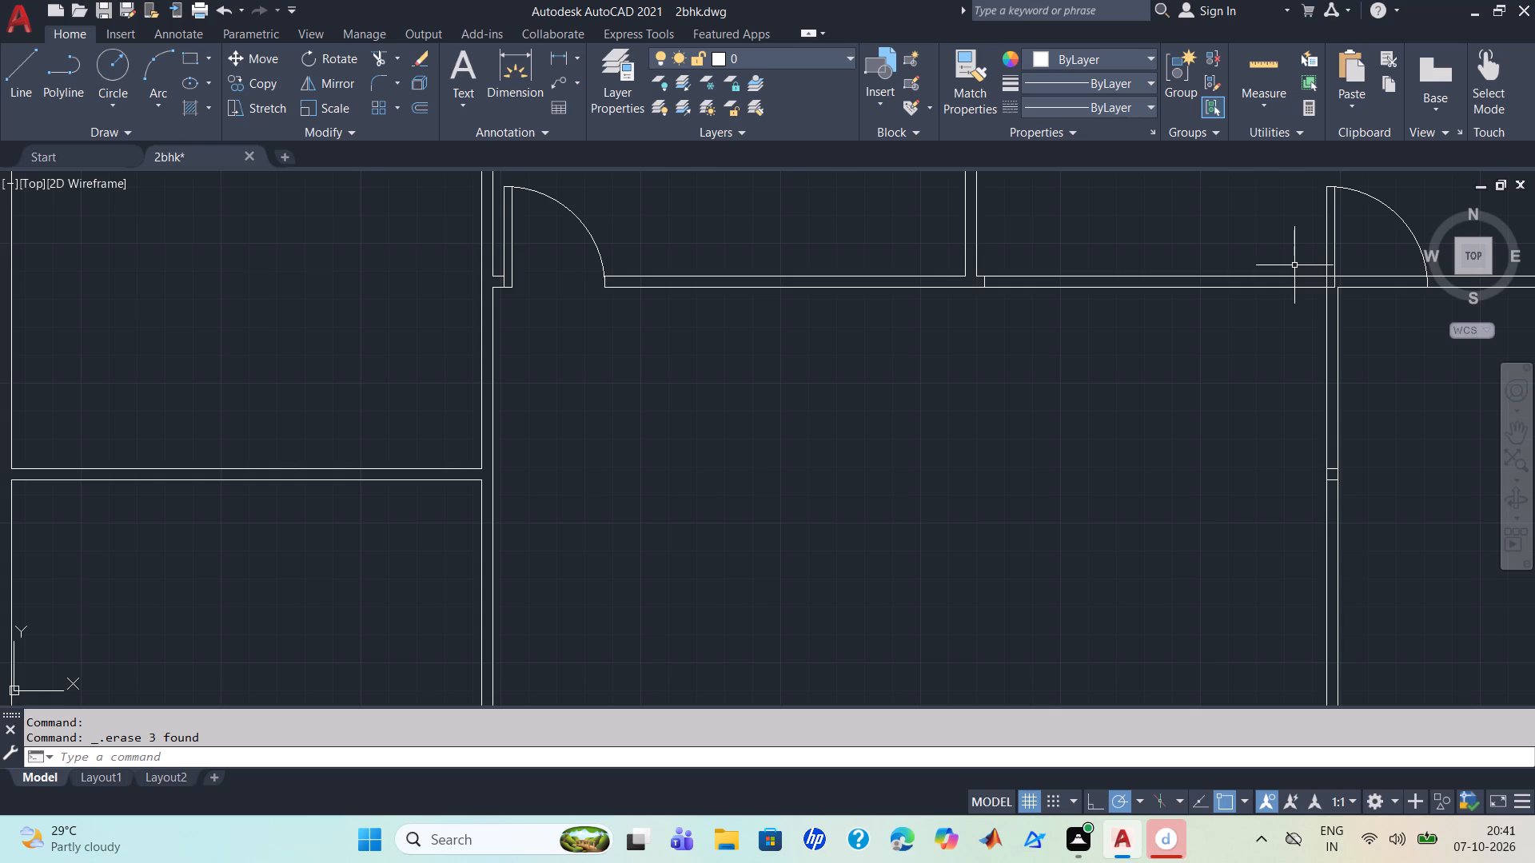
Copy the upper group's north-east door symbol from its leaf's bottom-left corner to the bottom end of the new jamb line.
{"action": "scroll", "coordinate": [1294, 319], "scroll_direction": "down", "scroll_amount": 3}
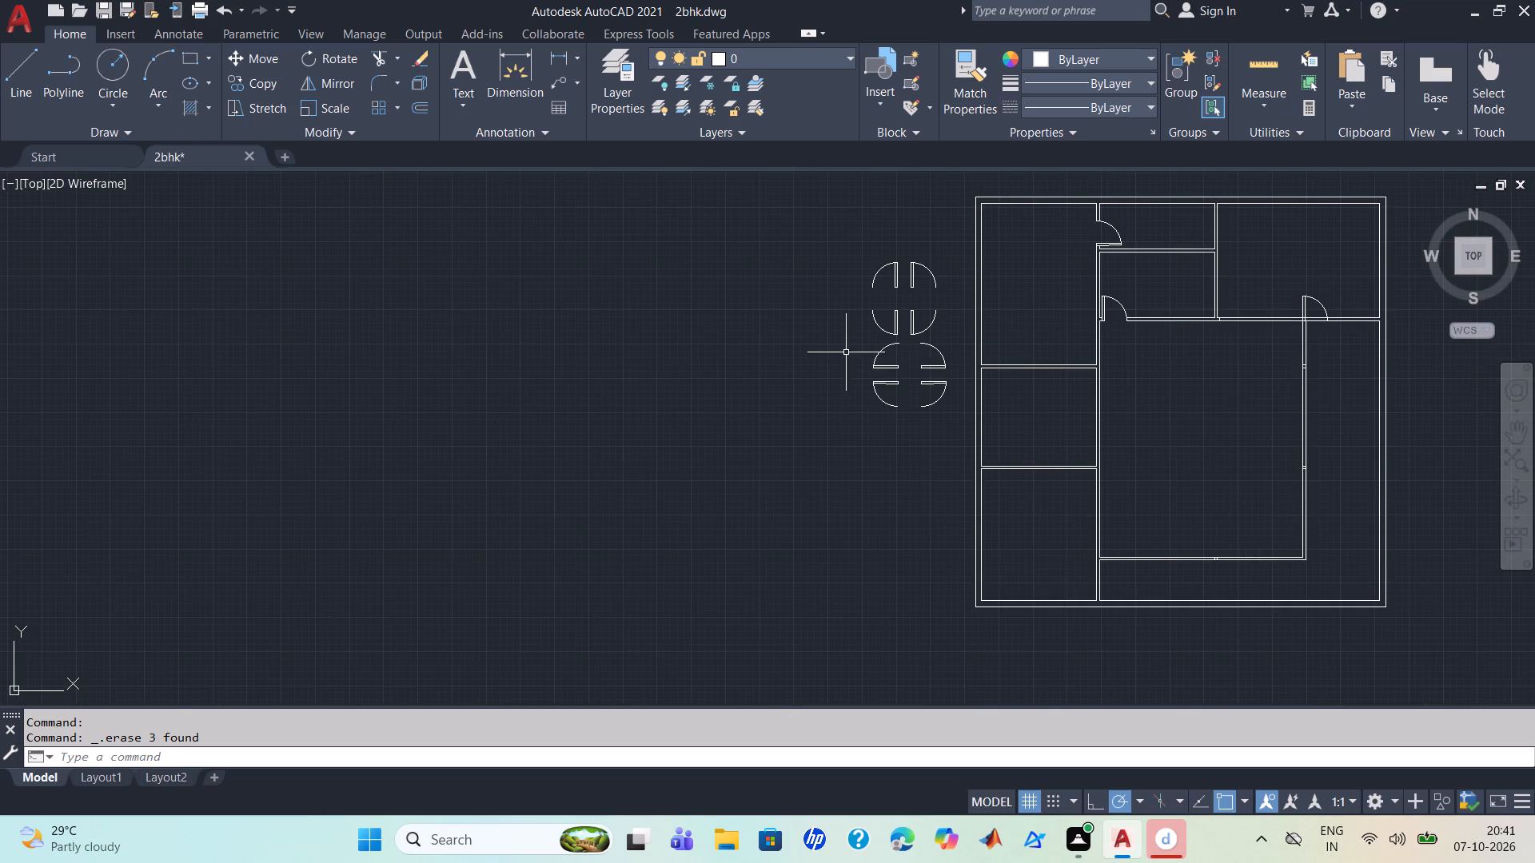
{"action": "scroll", "coordinate": [846, 352], "scroll_direction": "down", "scroll_amount": 1}
{"action": "scroll", "coordinate": [841, 346], "scroll_direction": "up", "scroll_amount": 2}
{"action": "left_click", "coordinate": [1013, 282]}
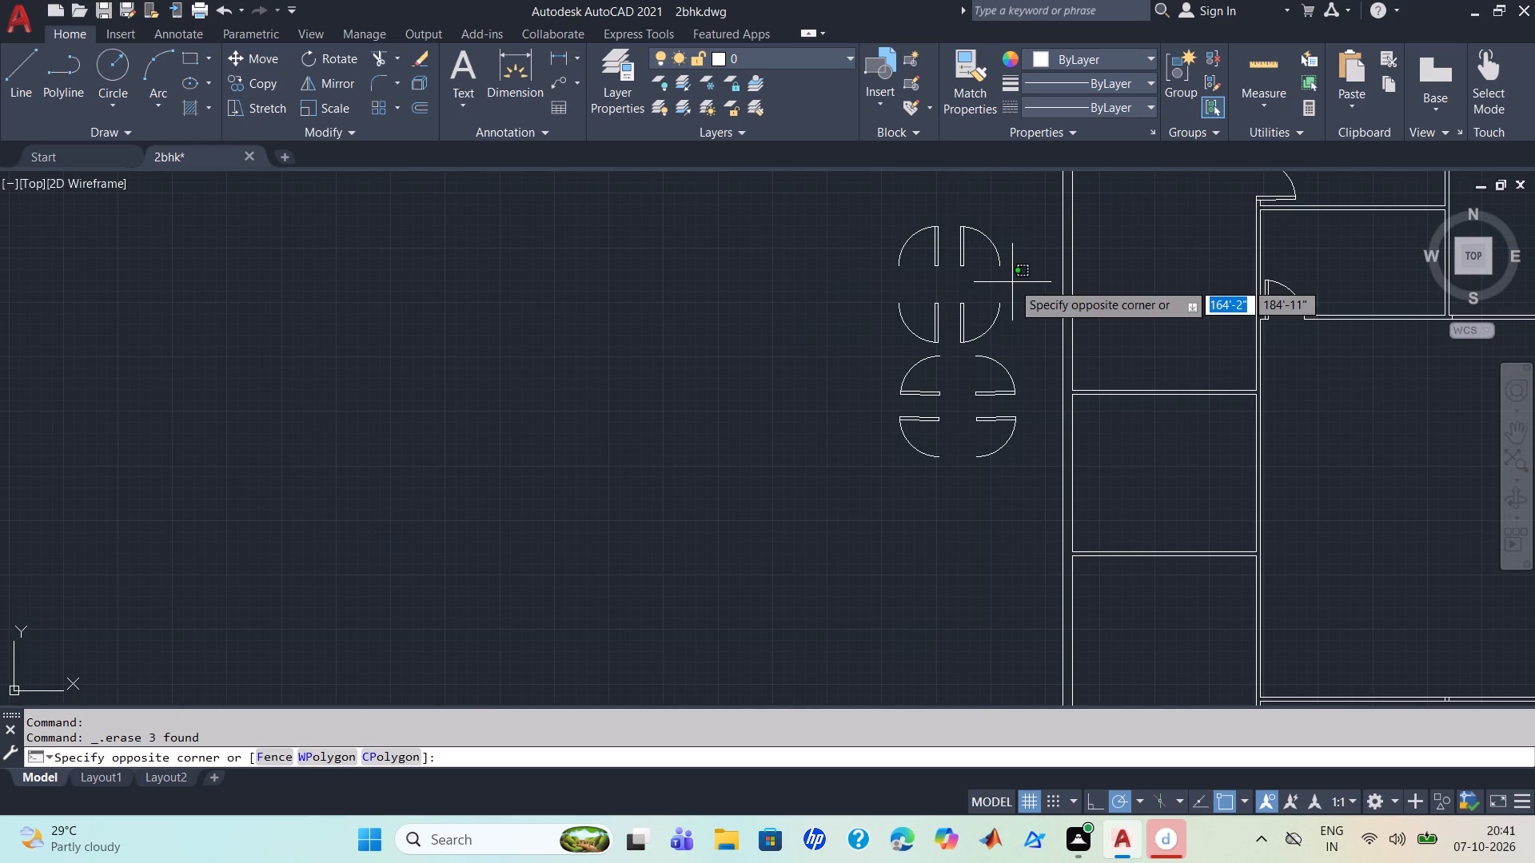
{"action": "left_click", "coordinate": [958, 221]}
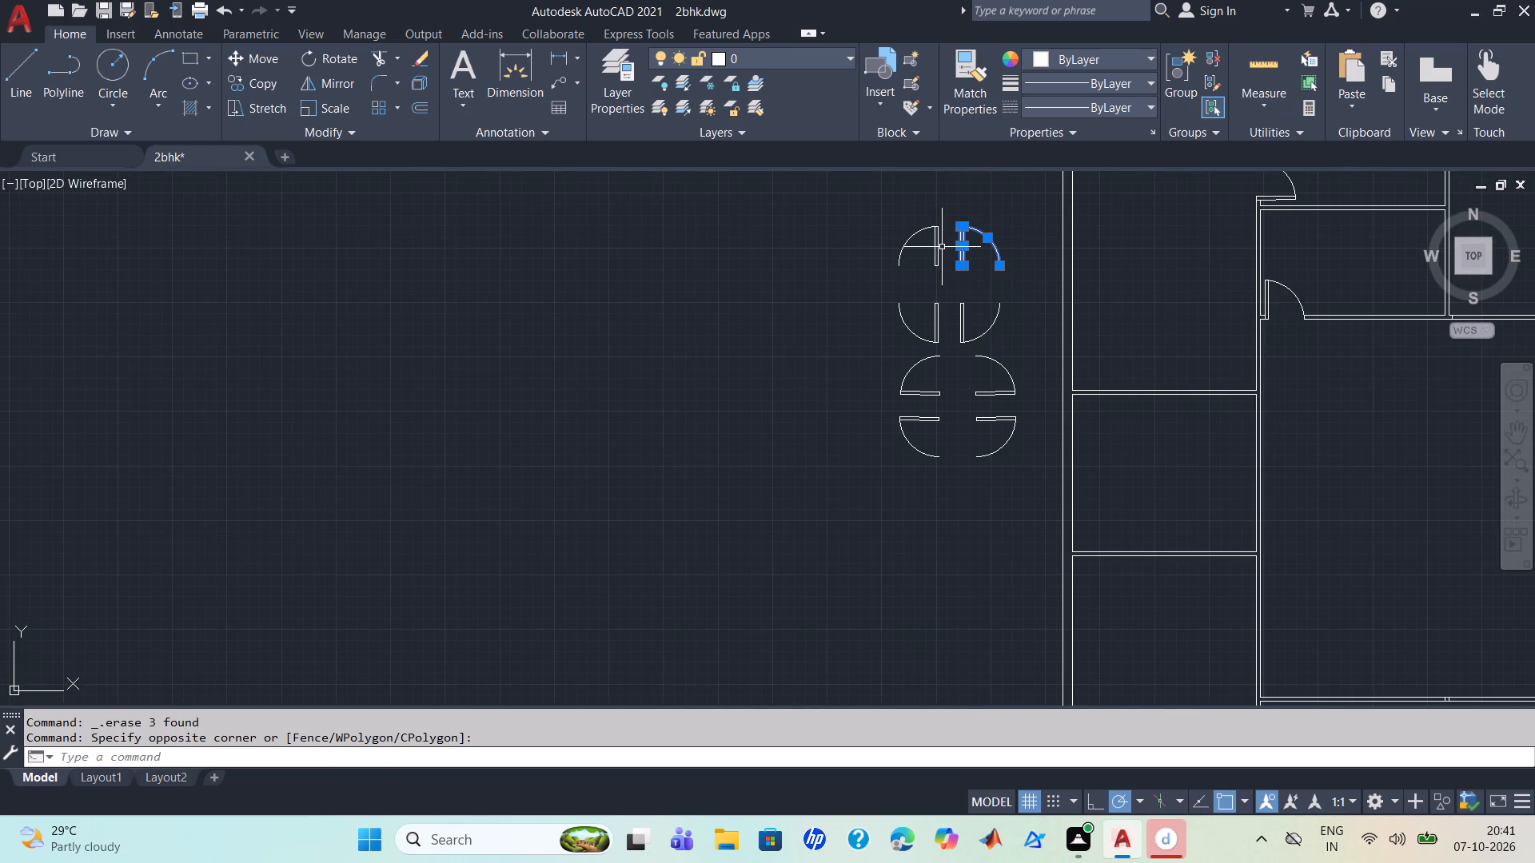
{"action": "type", "text": "co"}
{"action": "key", "text": "Return"}
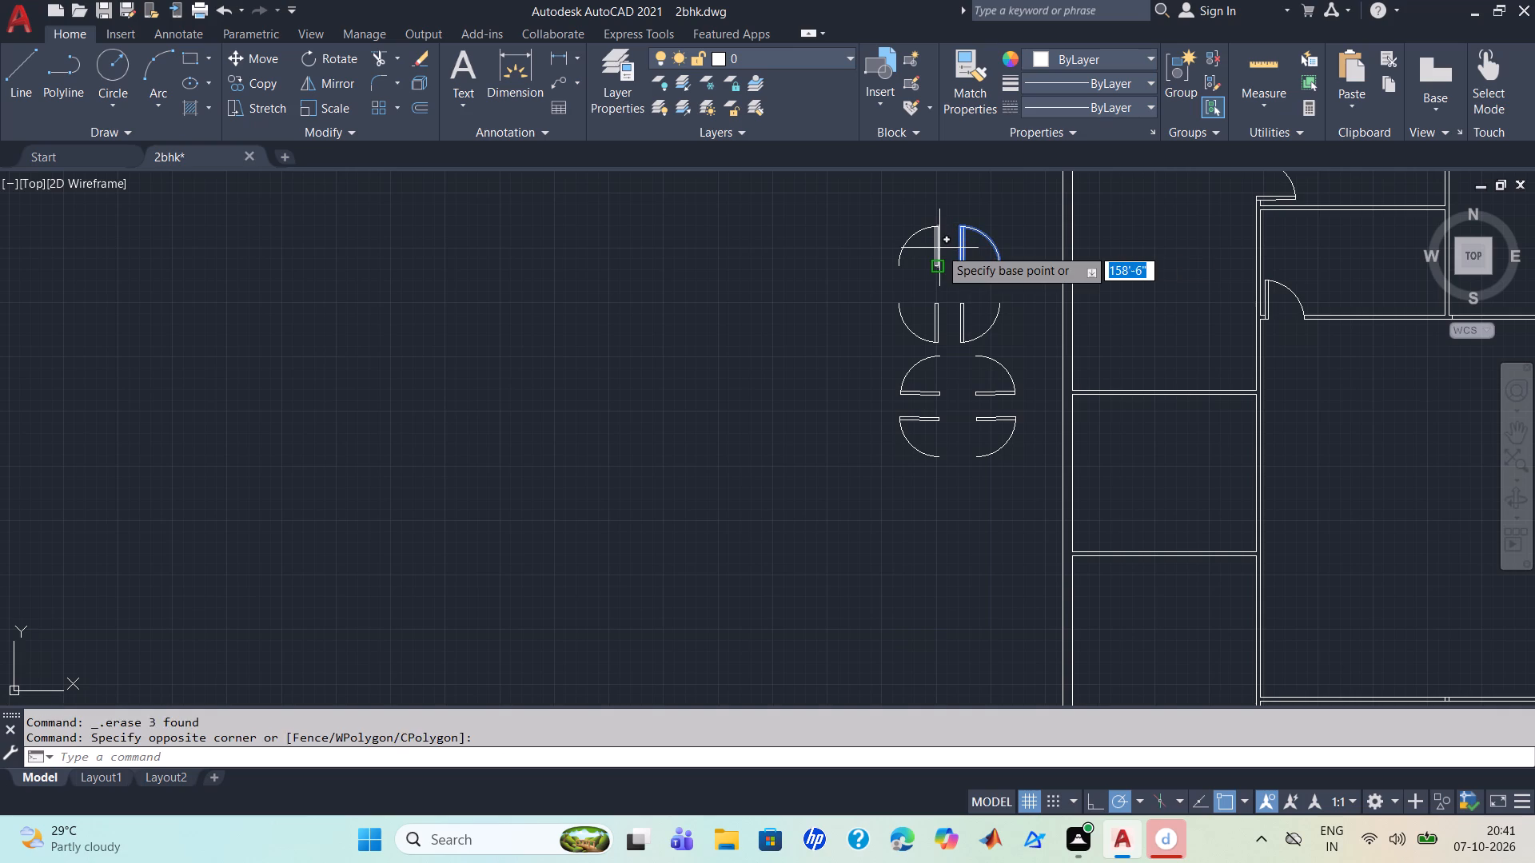
{"action": "scroll", "coordinate": [939, 248], "scroll_direction": "up", "scroll_amount": 4}
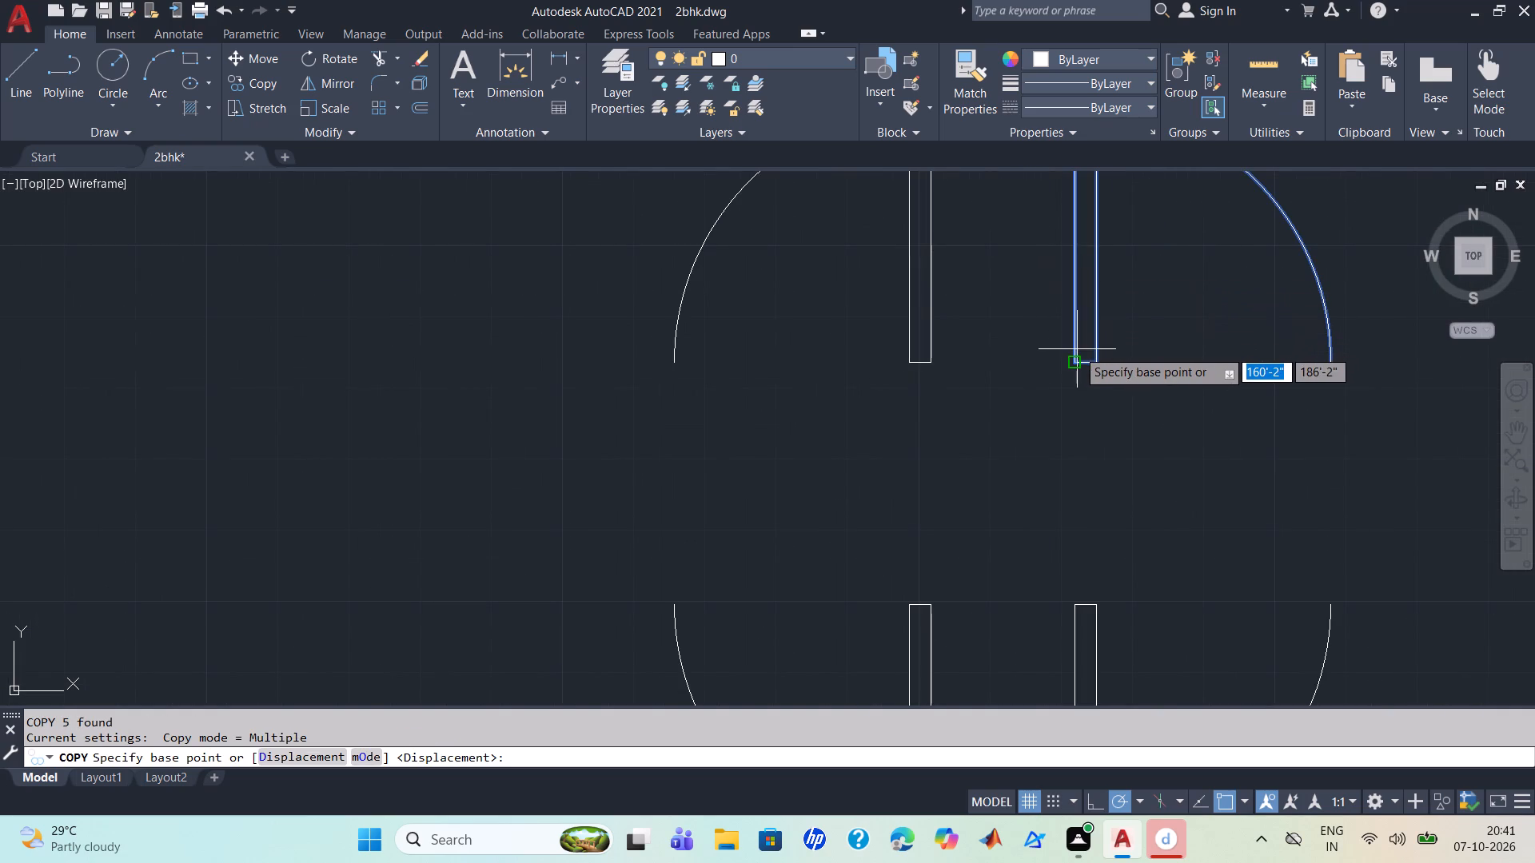
{"action": "left_click", "coordinate": [1074, 357]}
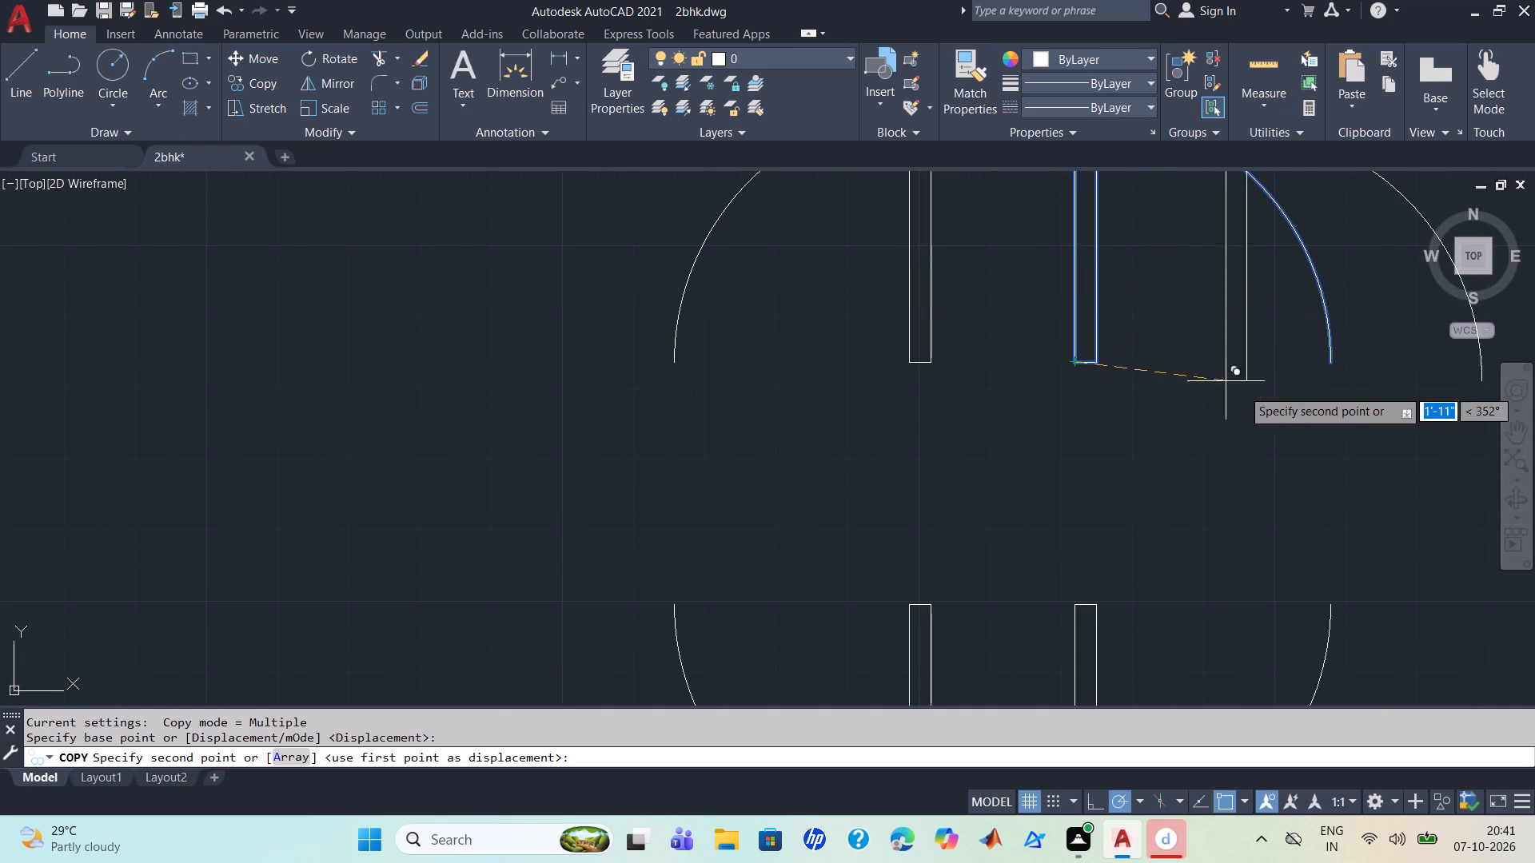
{"action": "middle_click_drag", "start_coordinate": [1273, 401], "coordinate": [234, 479]}
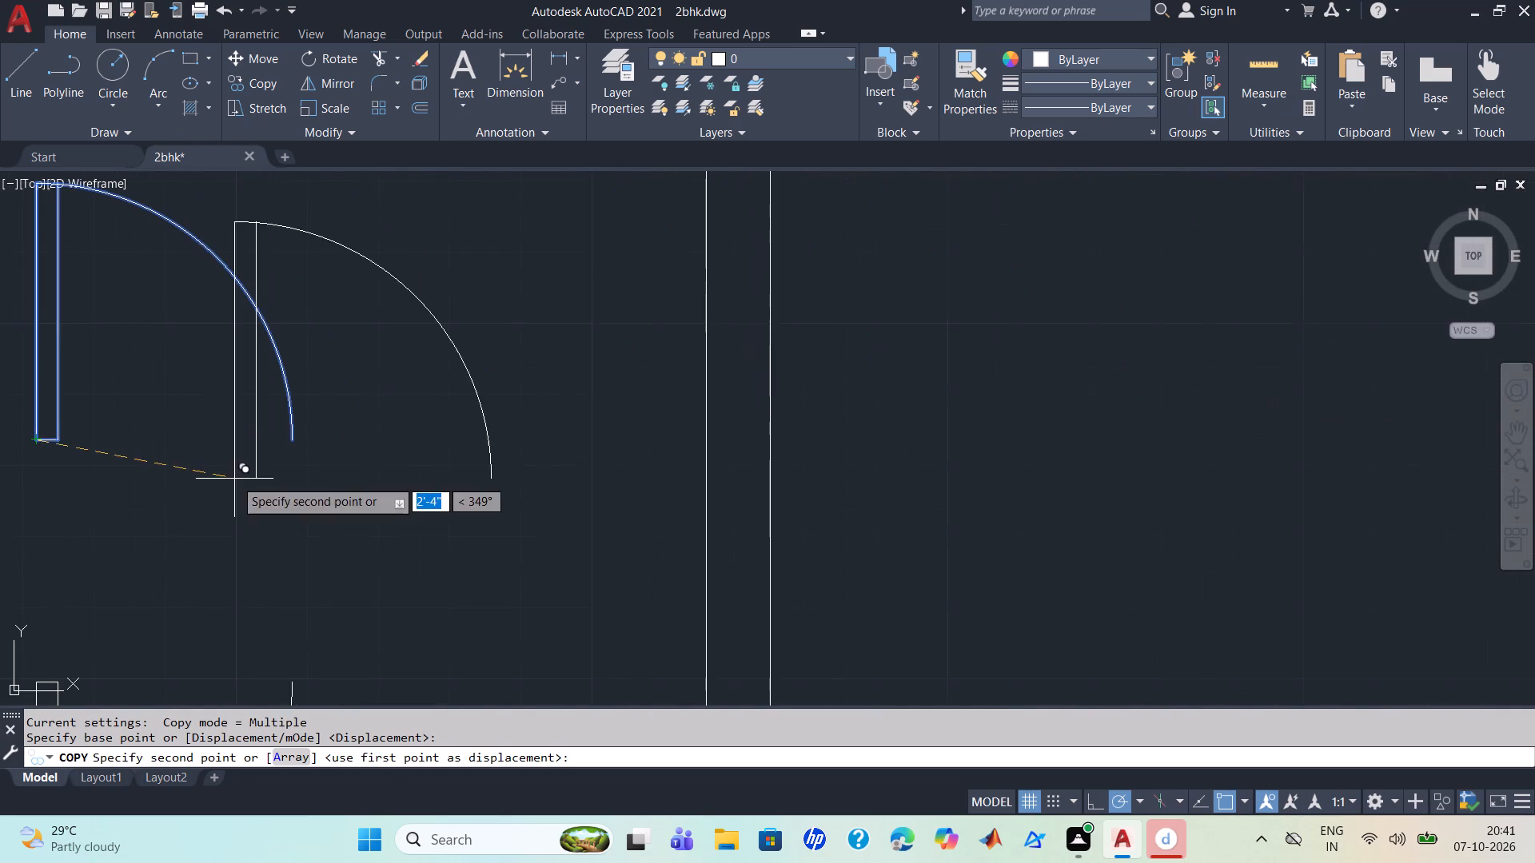
{"action": "scroll", "coordinate": [233, 479], "scroll_direction": "down", "scroll_amount": 4}
{"action": "scroll", "coordinate": [826, 530], "scroll_direction": "up", "scroll_amount": 3}
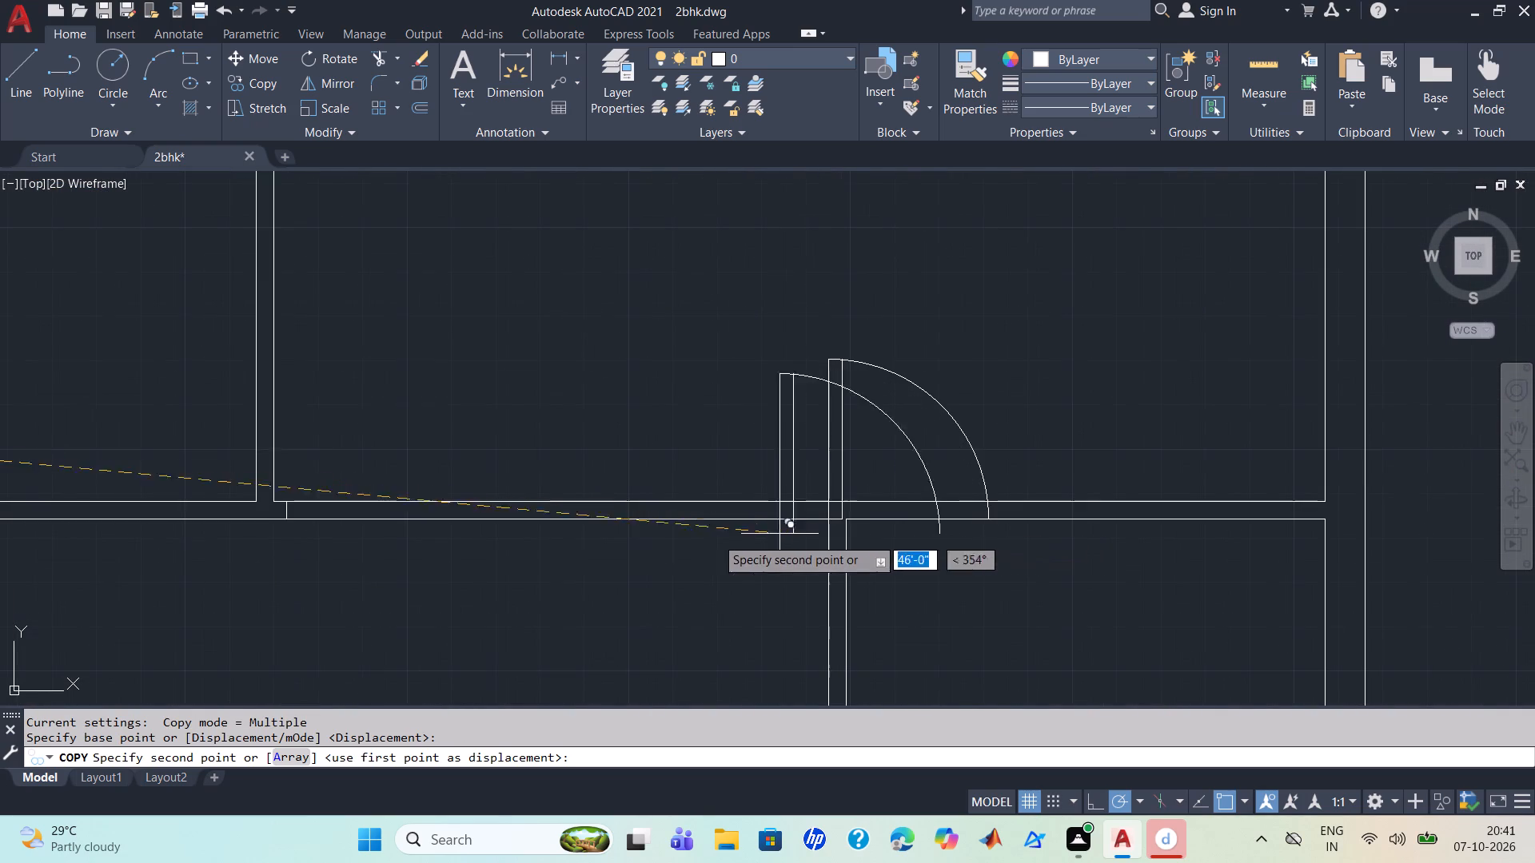
{"action": "scroll", "coordinate": [288, 521], "scroll_direction": "up", "scroll_amount": 2}
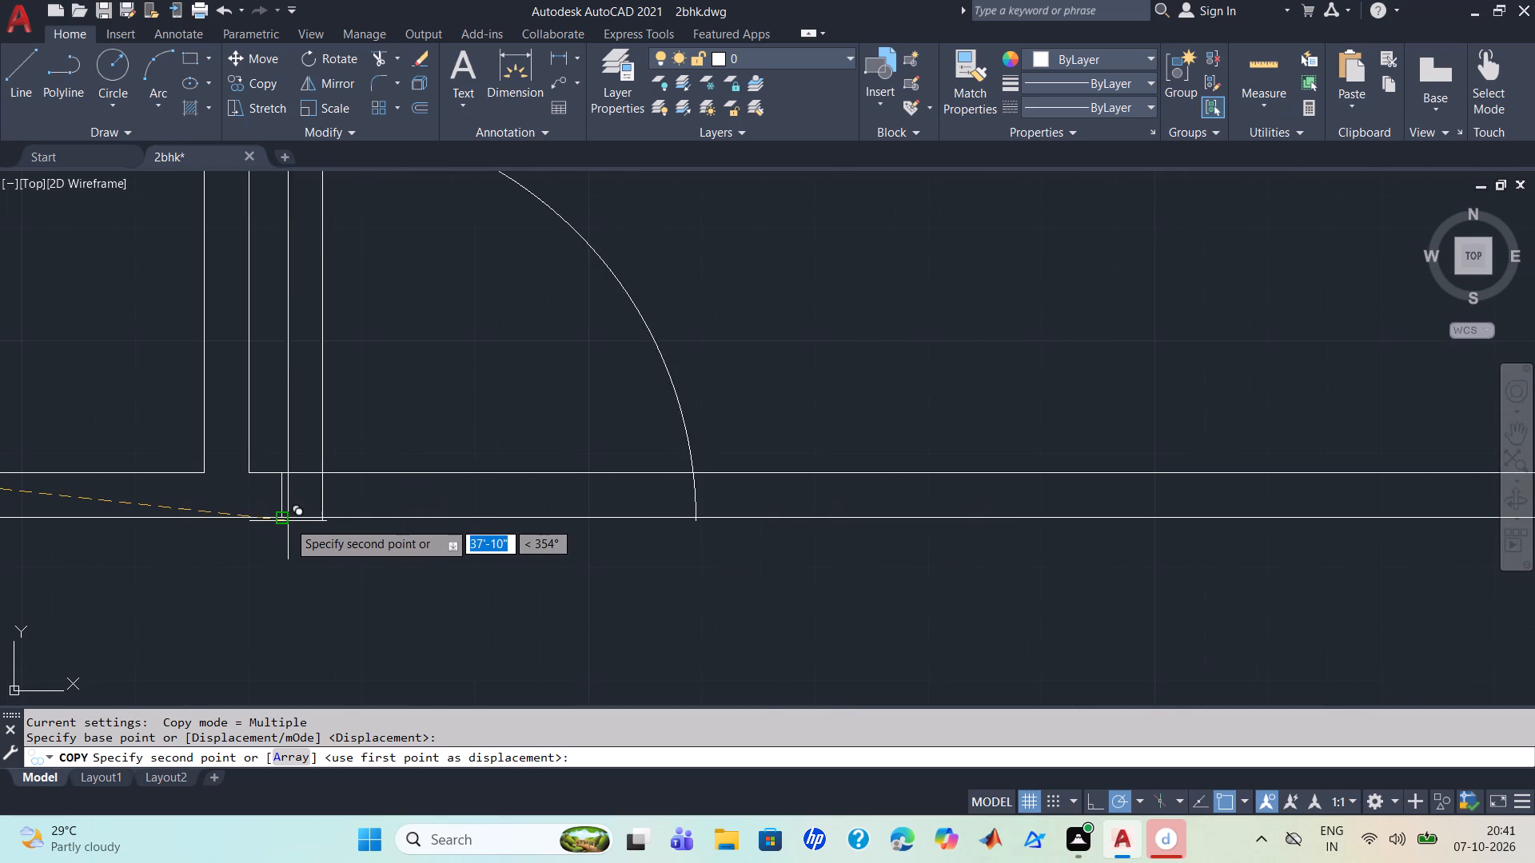
{"action": "left_click", "coordinate": [281, 519]}
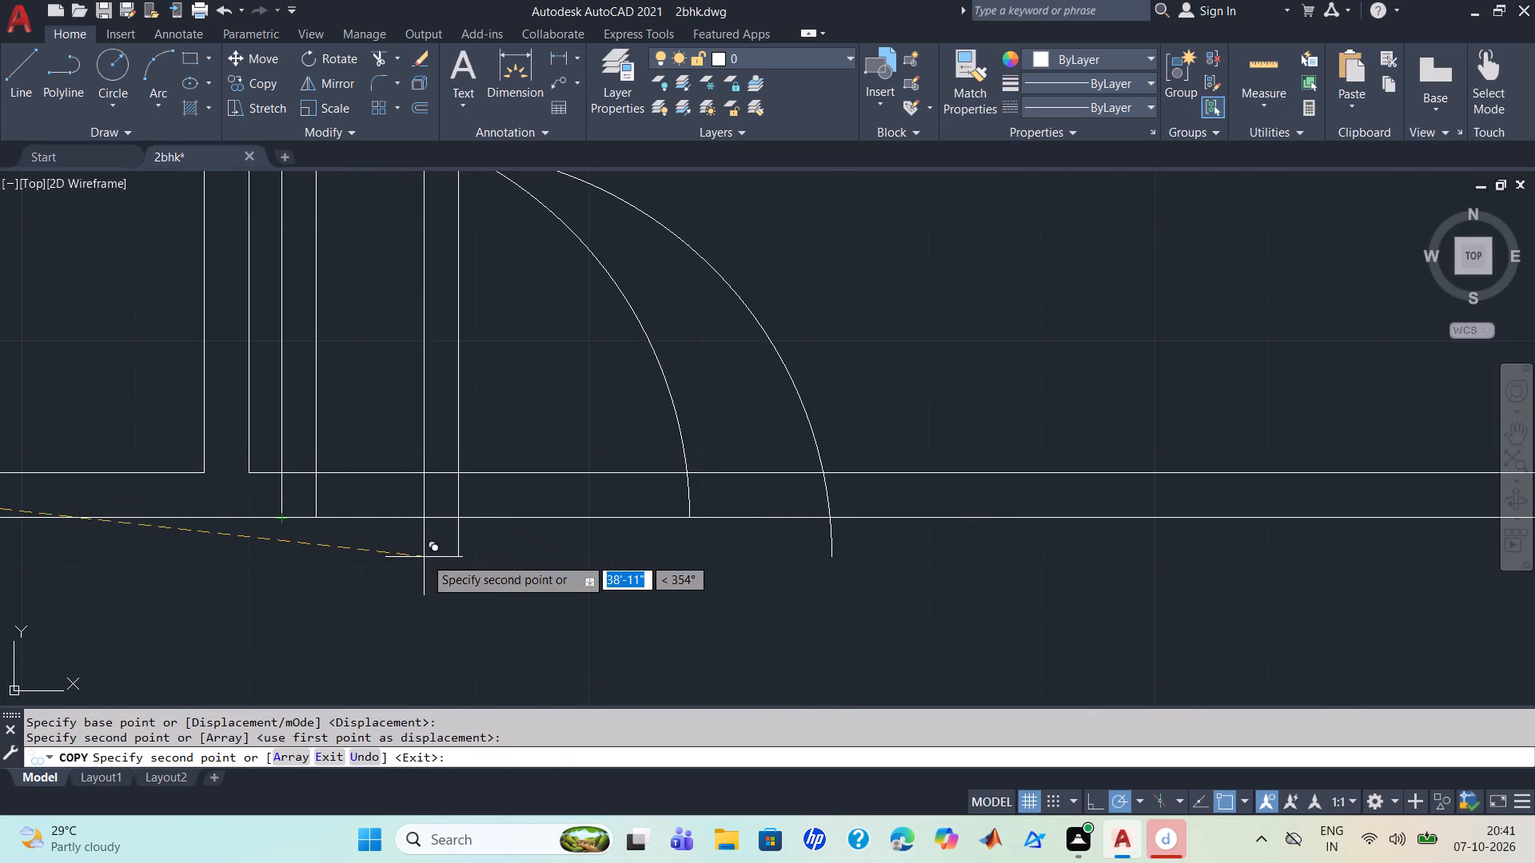
Place another copy of the door symbol at the bottom end of the eastern short jamb line on the central hall's south wall.
{"action": "scroll", "coordinate": [425, 557], "scroll_direction": "down", "scroll_amount": 3}
{"action": "scroll", "coordinate": [425, 557], "scroll_direction": "up", "scroll_amount": 5}
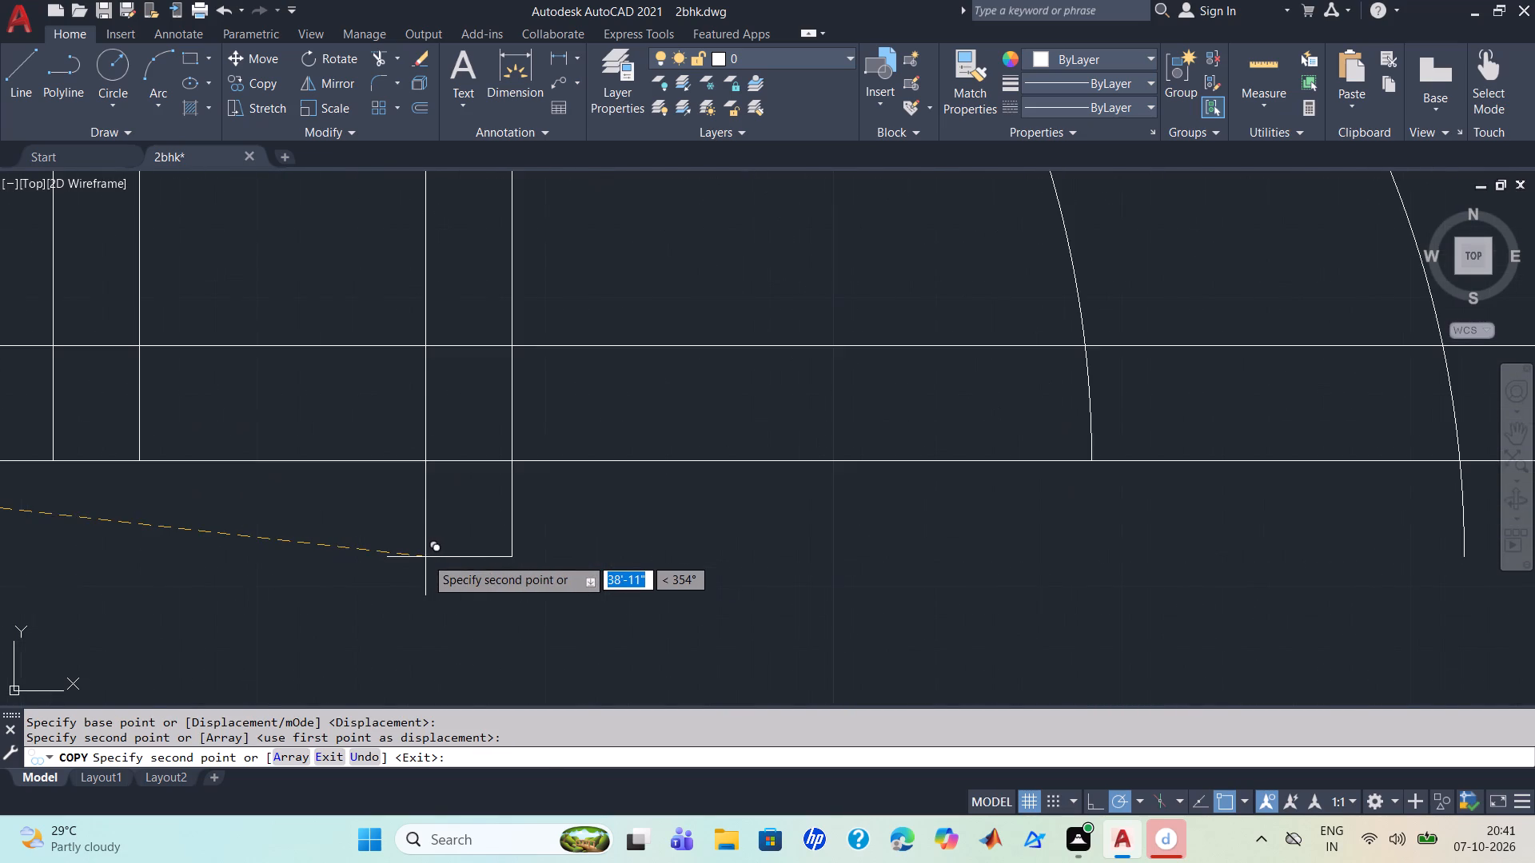
{"action": "scroll", "coordinate": [425, 557], "scroll_direction": "down", "scroll_amount": 4}
{"action": "scroll", "coordinate": [425, 557], "scroll_direction": "up", "scroll_amount": 1}
{"action": "scroll", "coordinate": [425, 557], "scroll_direction": "down", "scroll_amount": 2}
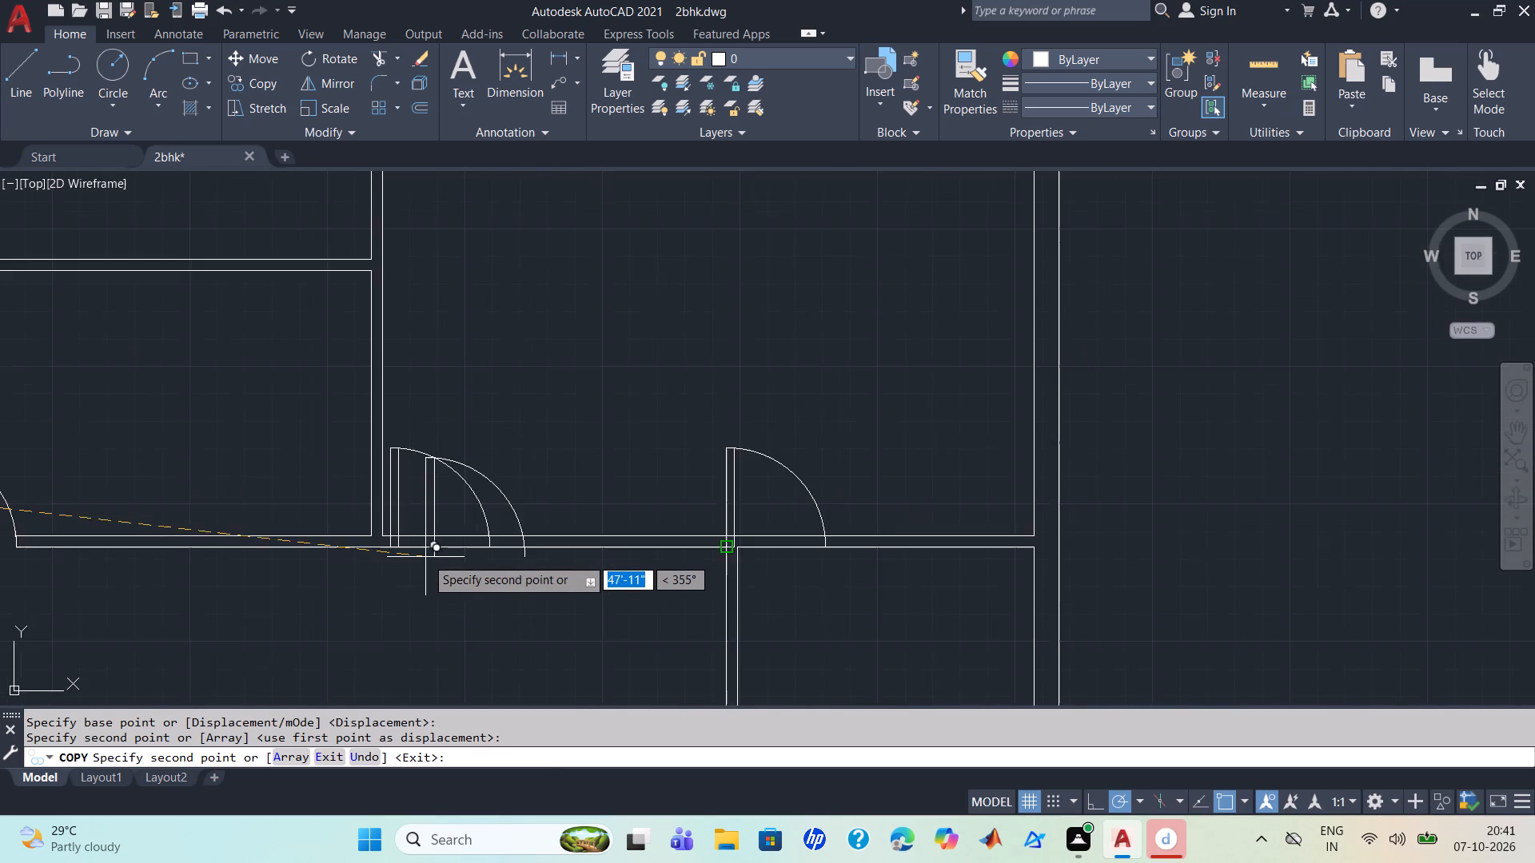
{"action": "scroll", "coordinate": [425, 557], "scroll_direction": "down", "scroll_amount": 3}
{"action": "middle_click_drag", "start_coordinate": [475, 626], "coordinate": [523, 321]}
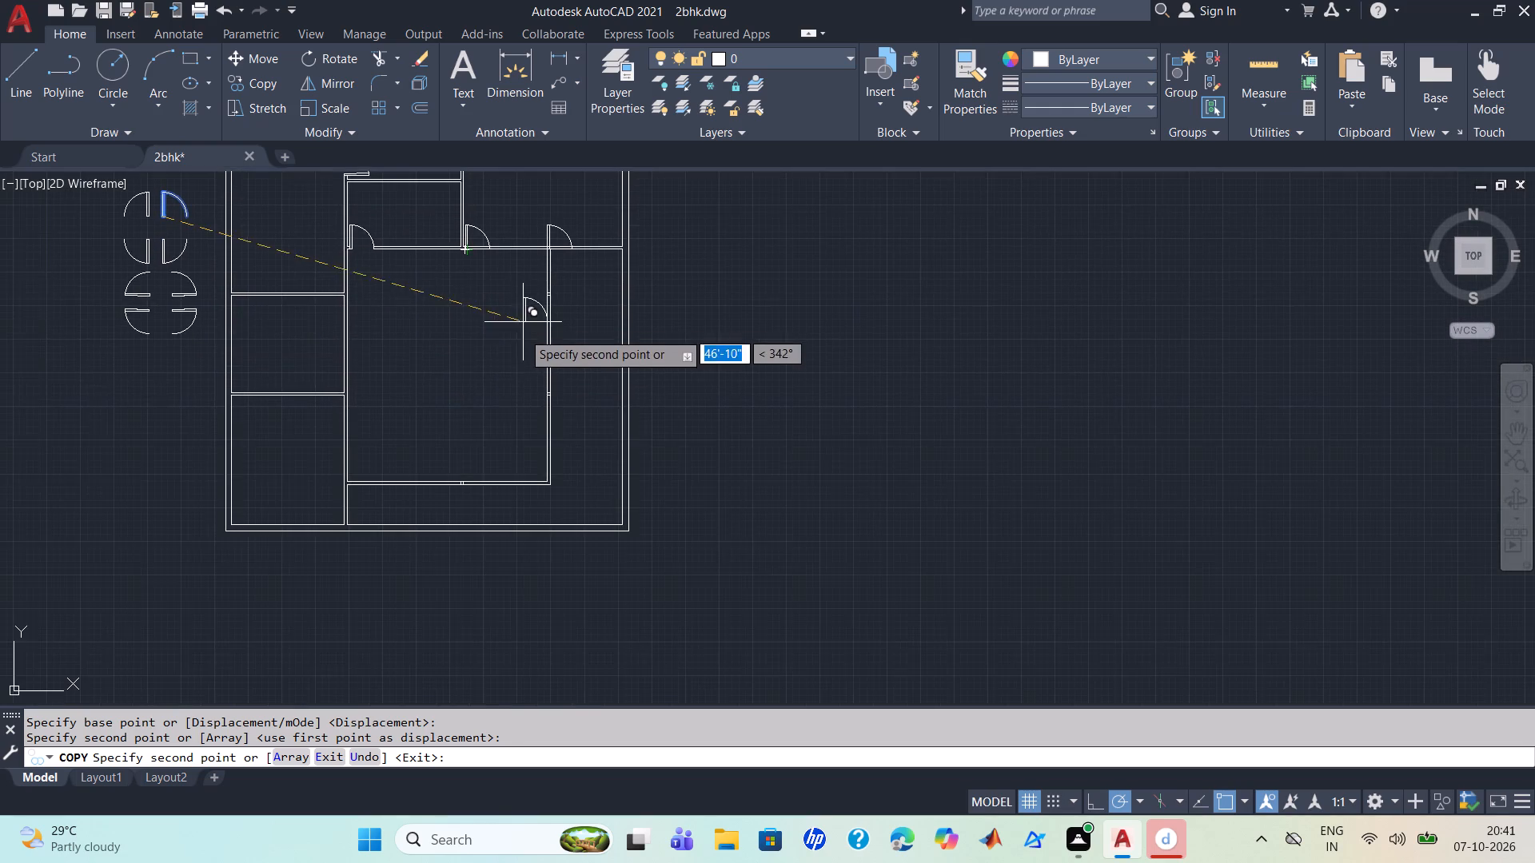
{"action": "scroll", "coordinate": [522, 363], "scroll_direction": "up", "scroll_amount": 3}
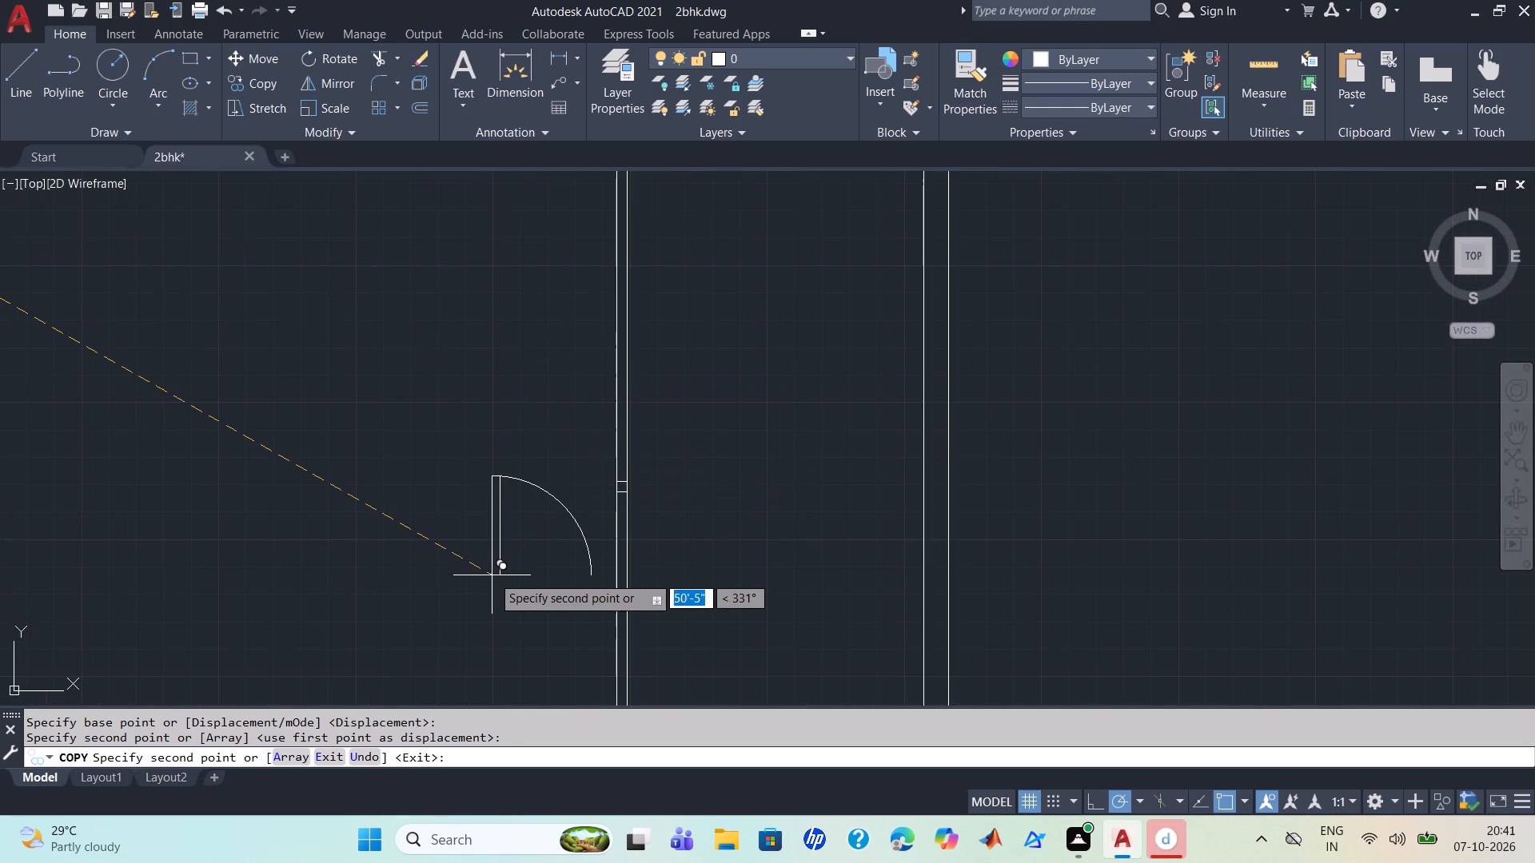
{"action": "scroll", "coordinate": [492, 575], "scroll_direction": "down", "scroll_amount": 1}
{"action": "middle_click_drag", "start_coordinate": [492, 575], "coordinate": [888, 68]}
{"action": "scroll", "coordinate": [887, 68], "scroll_direction": "up", "scroll_amount": 1}
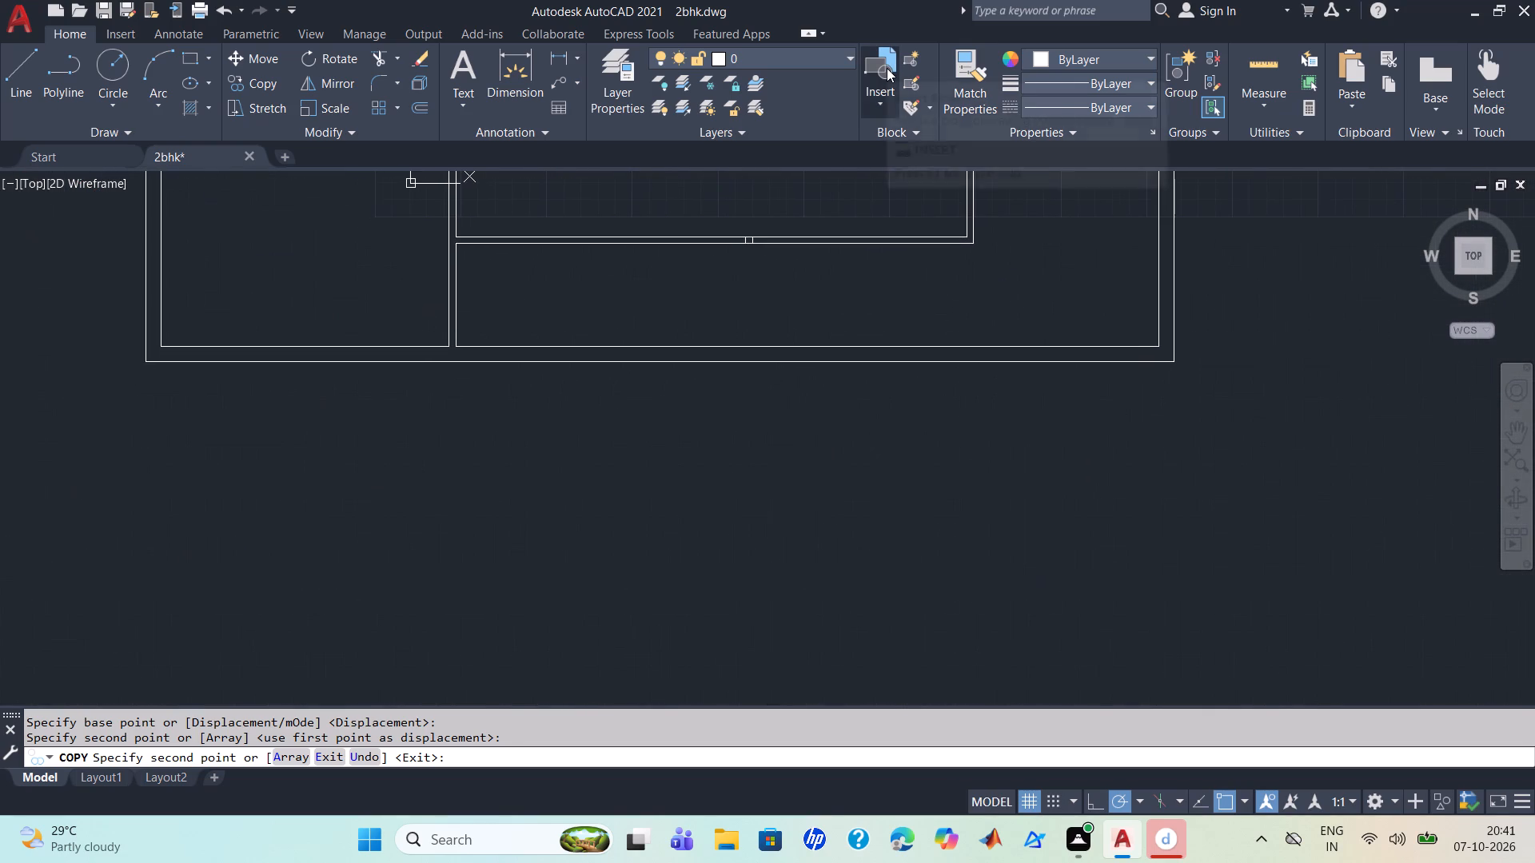
{"action": "scroll", "coordinate": [887, 68], "scroll_direction": "up", "scroll_amount": 2}
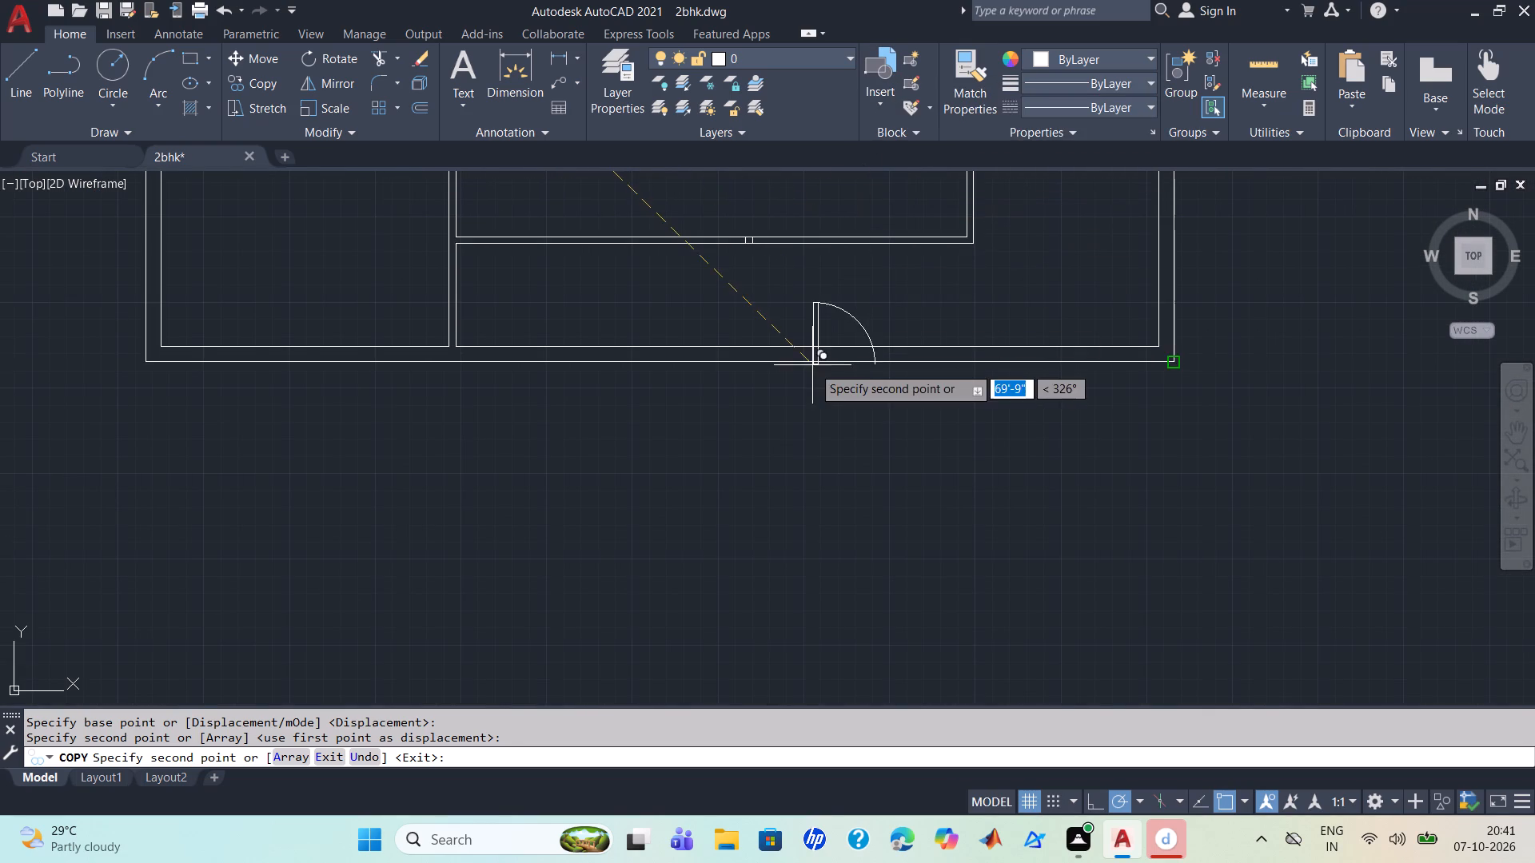
{"action": "scroll", "coordinate": [788, 337], "scroll_direction": "up", "scroll_amount": 1}
{"action": "middle_click_drag", "start_coordinate": [788, 336], "coordinate": [801, 604]}
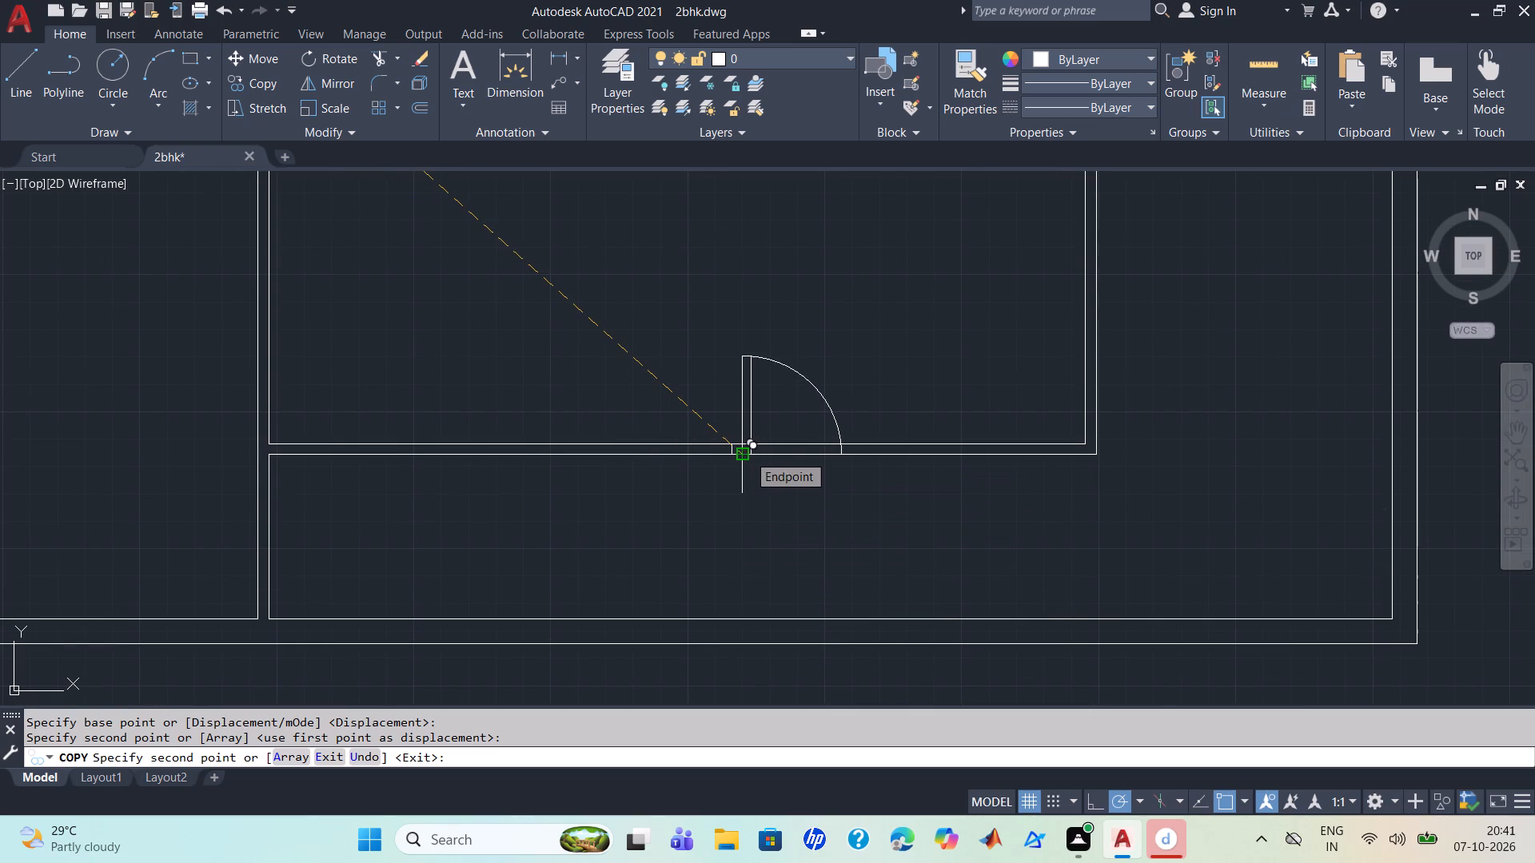
{"action": "scroll", "coordinate": [748, 454], "scroll_direction": "up", "scroll_amount": 4}
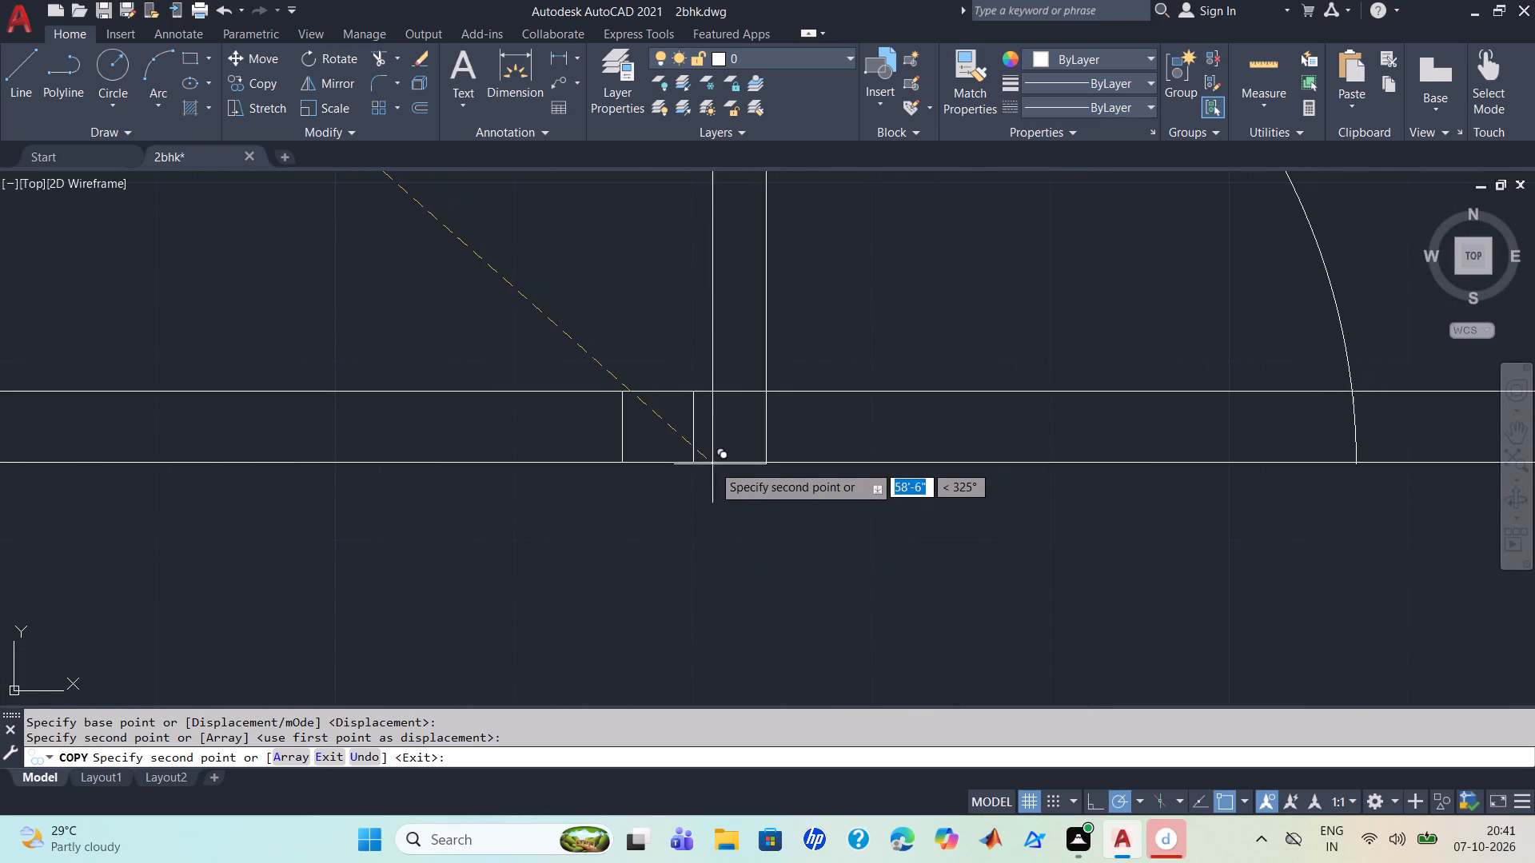
{"action": "left_click", "coordinate": [697, 467]}
{"action": "scroll", "coordinate": [697, 467], "scroll_direction": "down", "scroll_amount": 2}
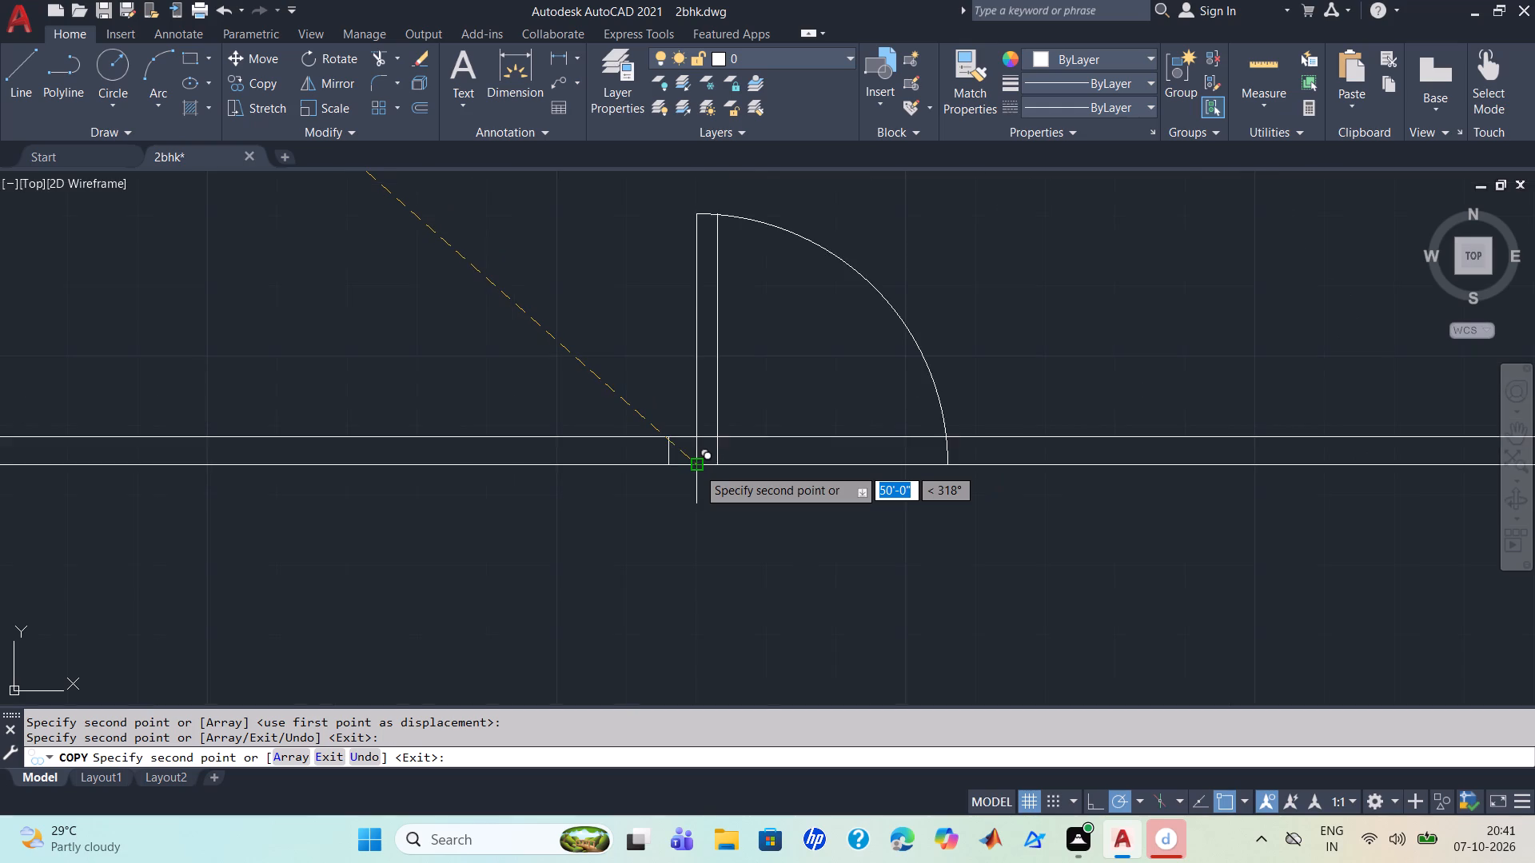
{"action": "scroll", "coordinate": [697, 467], "scroll_direction": "down", "scroll_amount": 2}
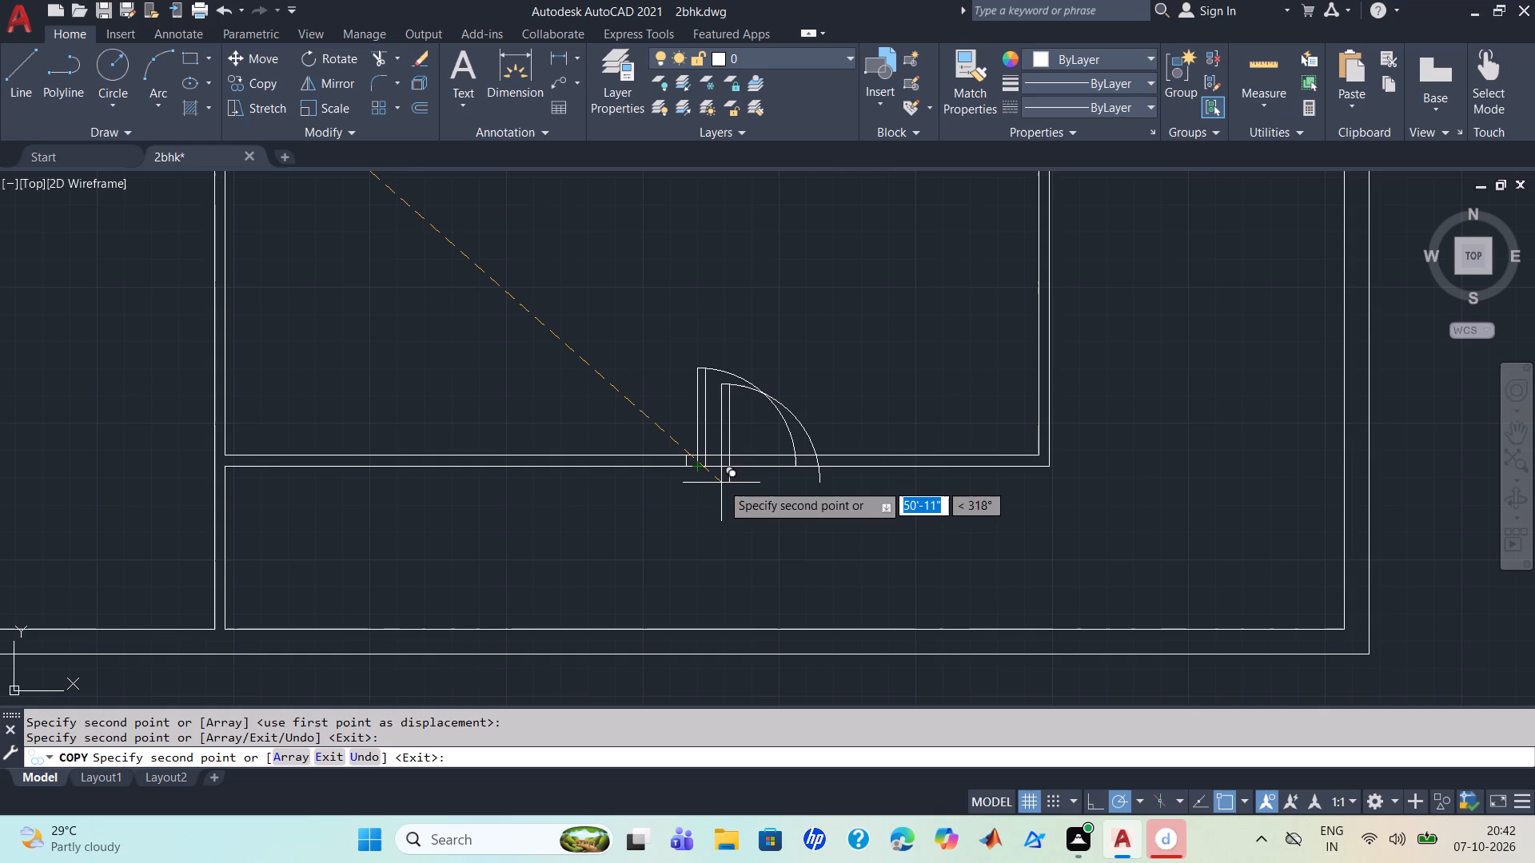
{"action": "scroll", "coordinate": [721, 483], "scroll_direction": "down", "scroll_amount": 1}
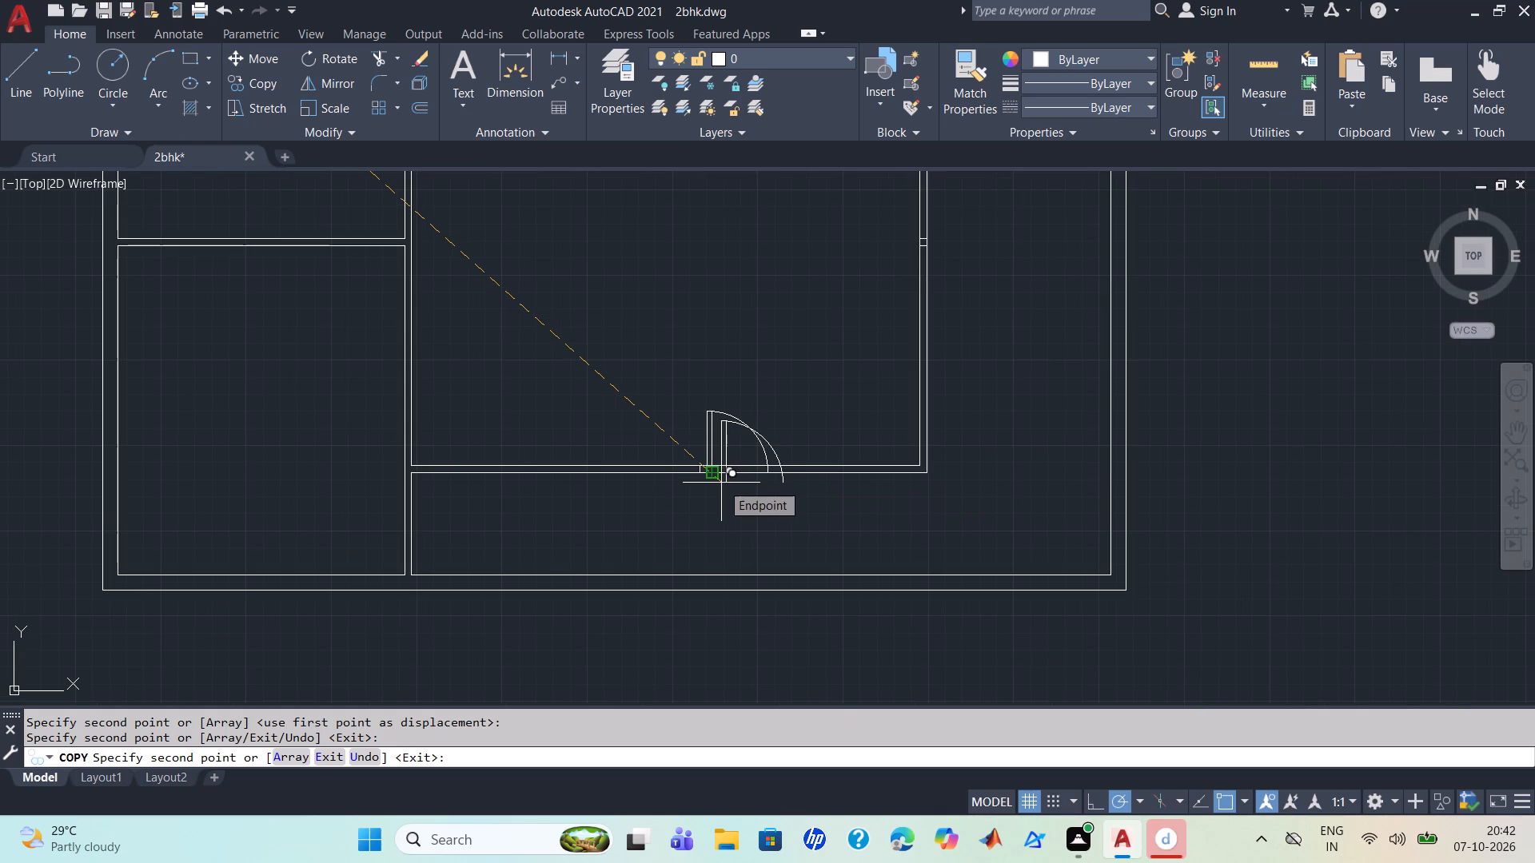
{"action": "scroll", "coordinate": [721, 483], "scroll_direction": "down", "scroll_amount": 1}
{"action": "key", "text": "Escape"}
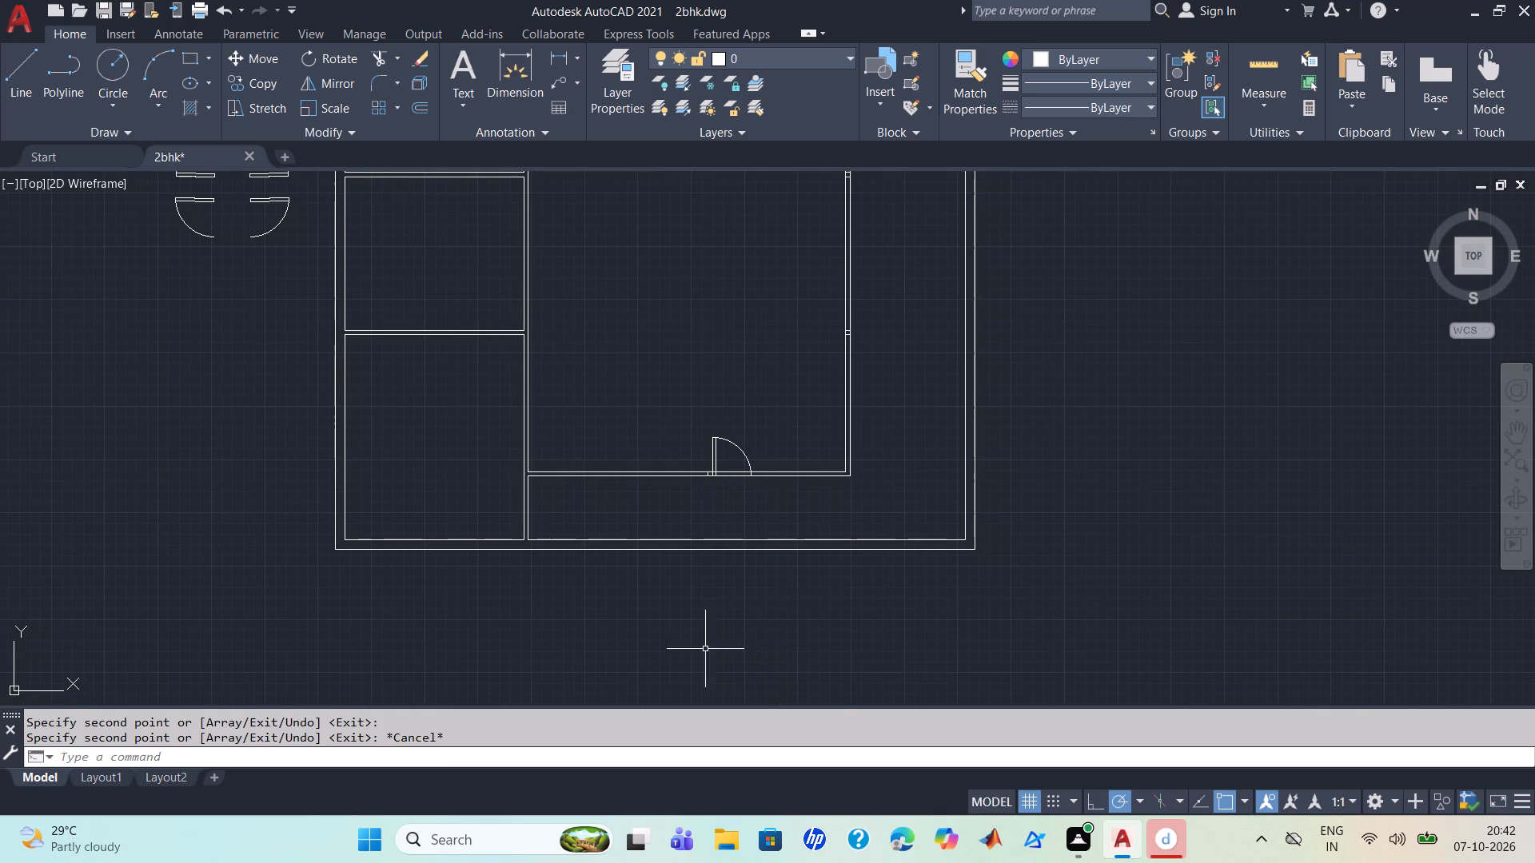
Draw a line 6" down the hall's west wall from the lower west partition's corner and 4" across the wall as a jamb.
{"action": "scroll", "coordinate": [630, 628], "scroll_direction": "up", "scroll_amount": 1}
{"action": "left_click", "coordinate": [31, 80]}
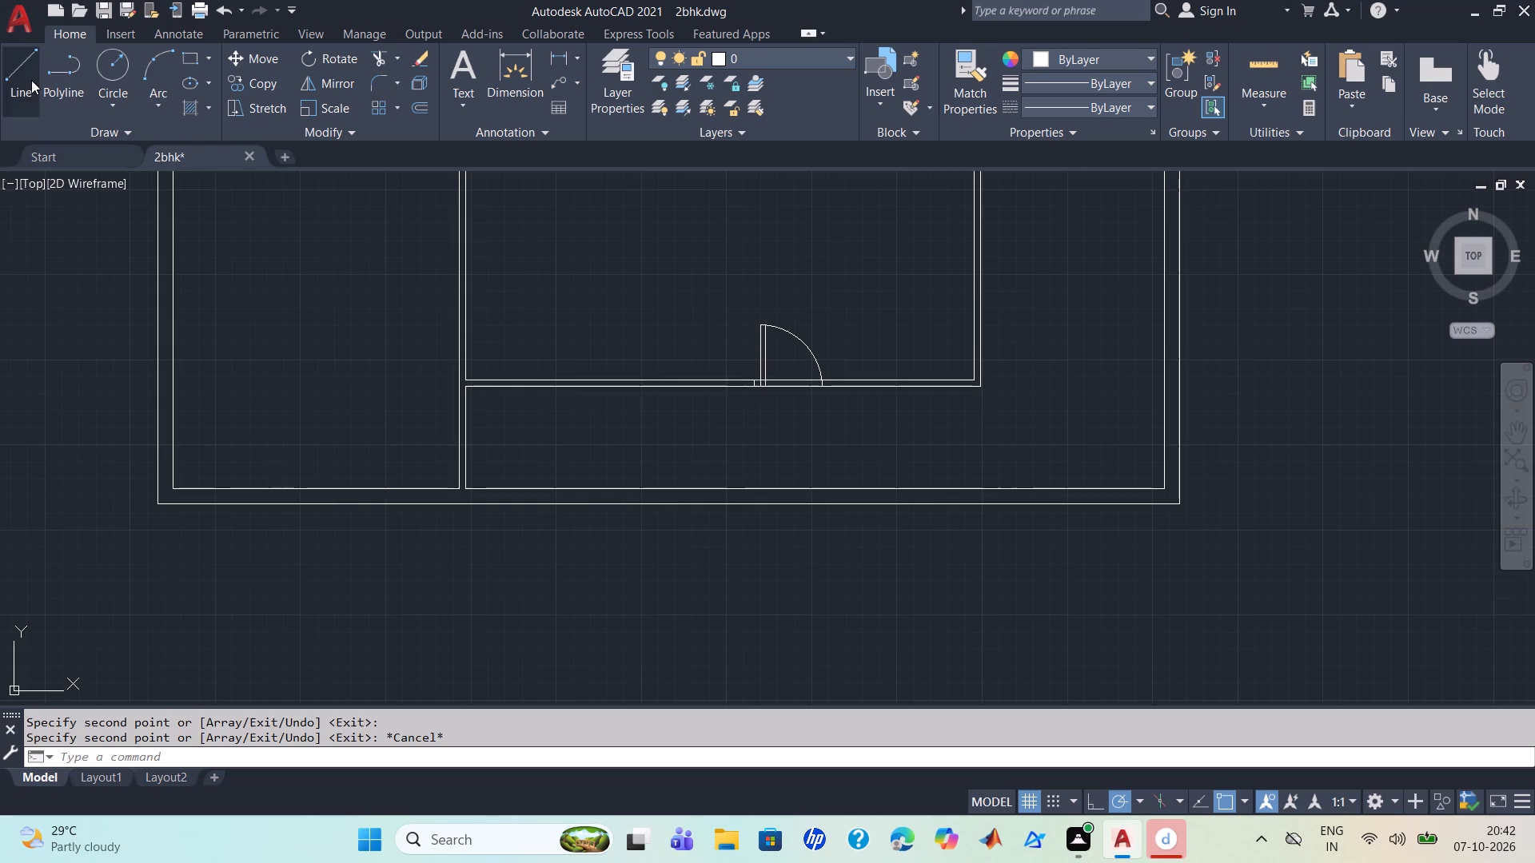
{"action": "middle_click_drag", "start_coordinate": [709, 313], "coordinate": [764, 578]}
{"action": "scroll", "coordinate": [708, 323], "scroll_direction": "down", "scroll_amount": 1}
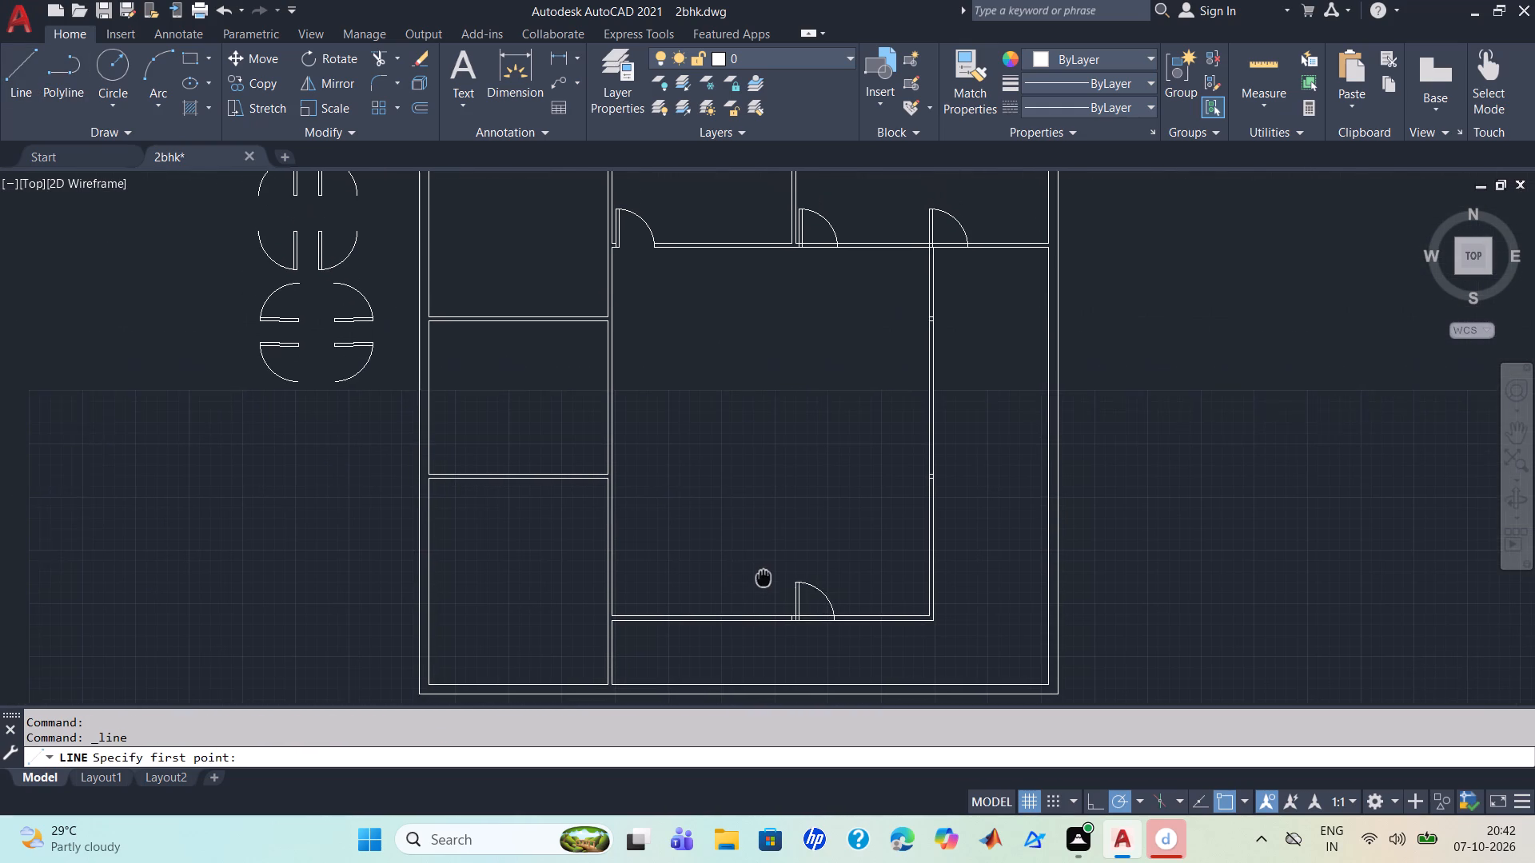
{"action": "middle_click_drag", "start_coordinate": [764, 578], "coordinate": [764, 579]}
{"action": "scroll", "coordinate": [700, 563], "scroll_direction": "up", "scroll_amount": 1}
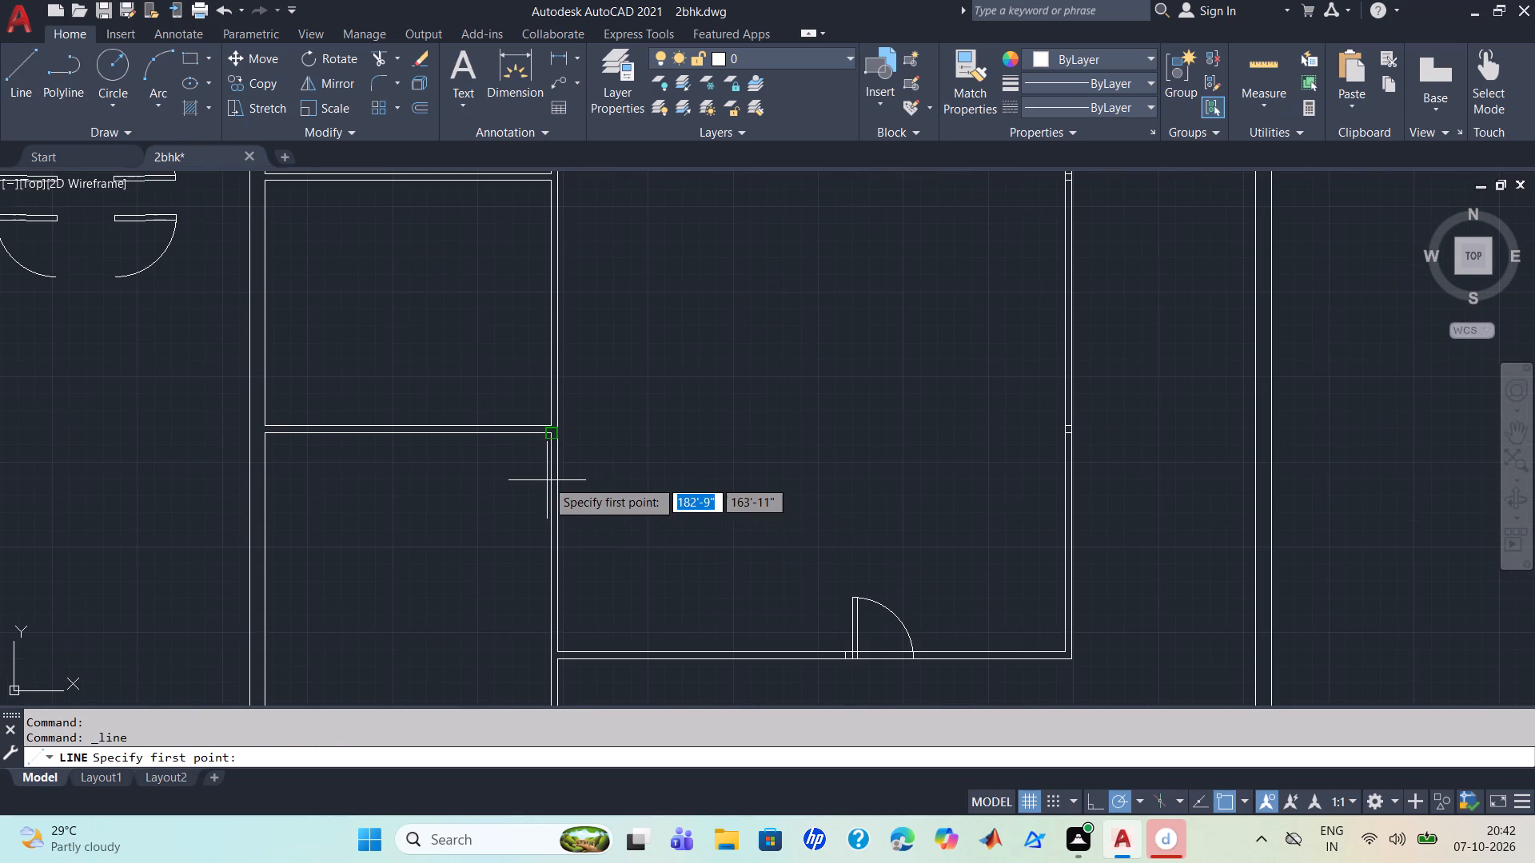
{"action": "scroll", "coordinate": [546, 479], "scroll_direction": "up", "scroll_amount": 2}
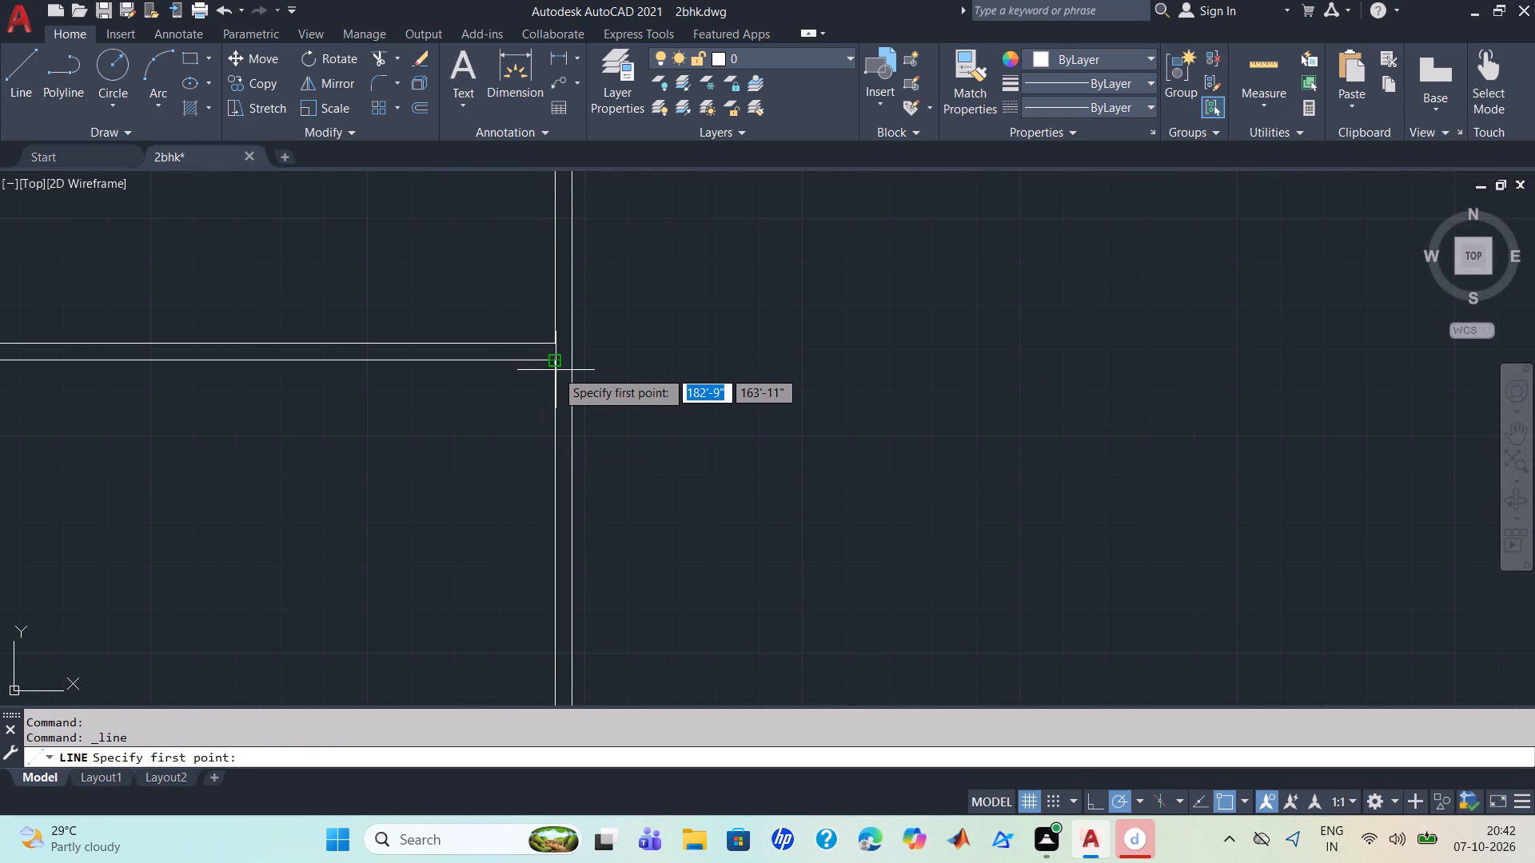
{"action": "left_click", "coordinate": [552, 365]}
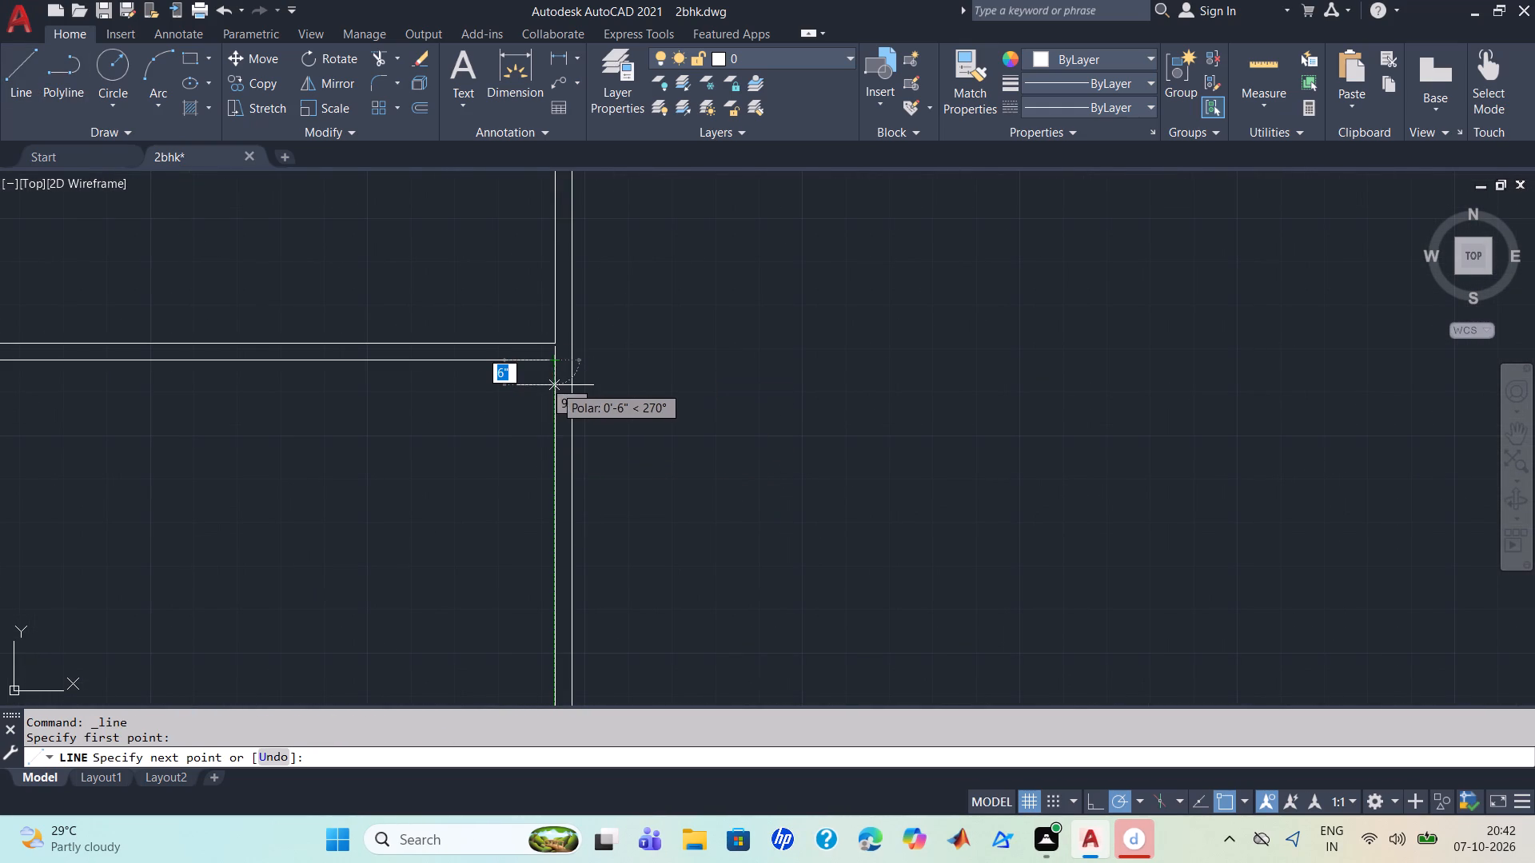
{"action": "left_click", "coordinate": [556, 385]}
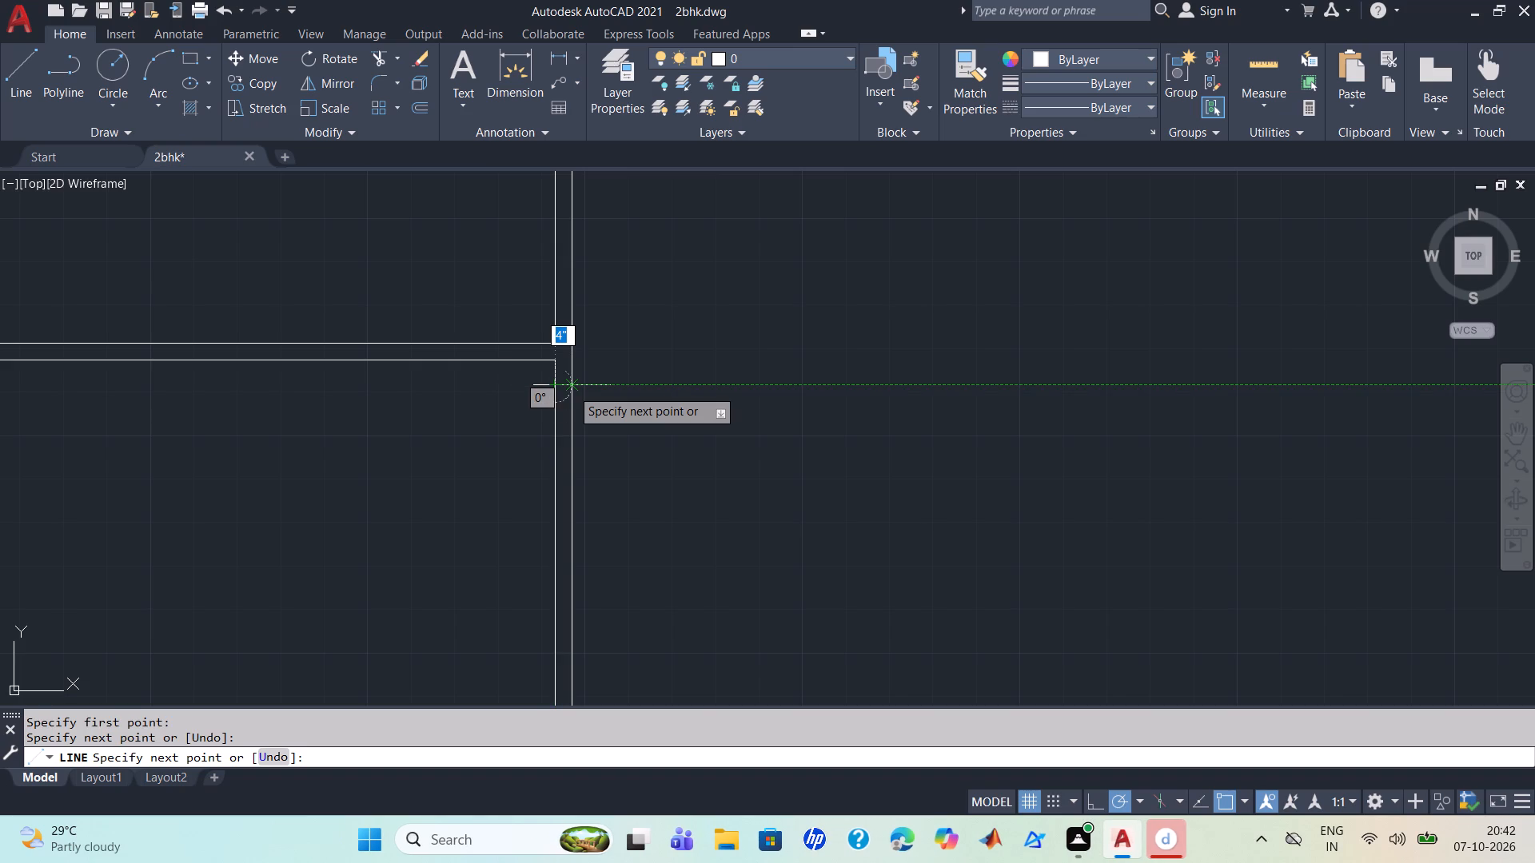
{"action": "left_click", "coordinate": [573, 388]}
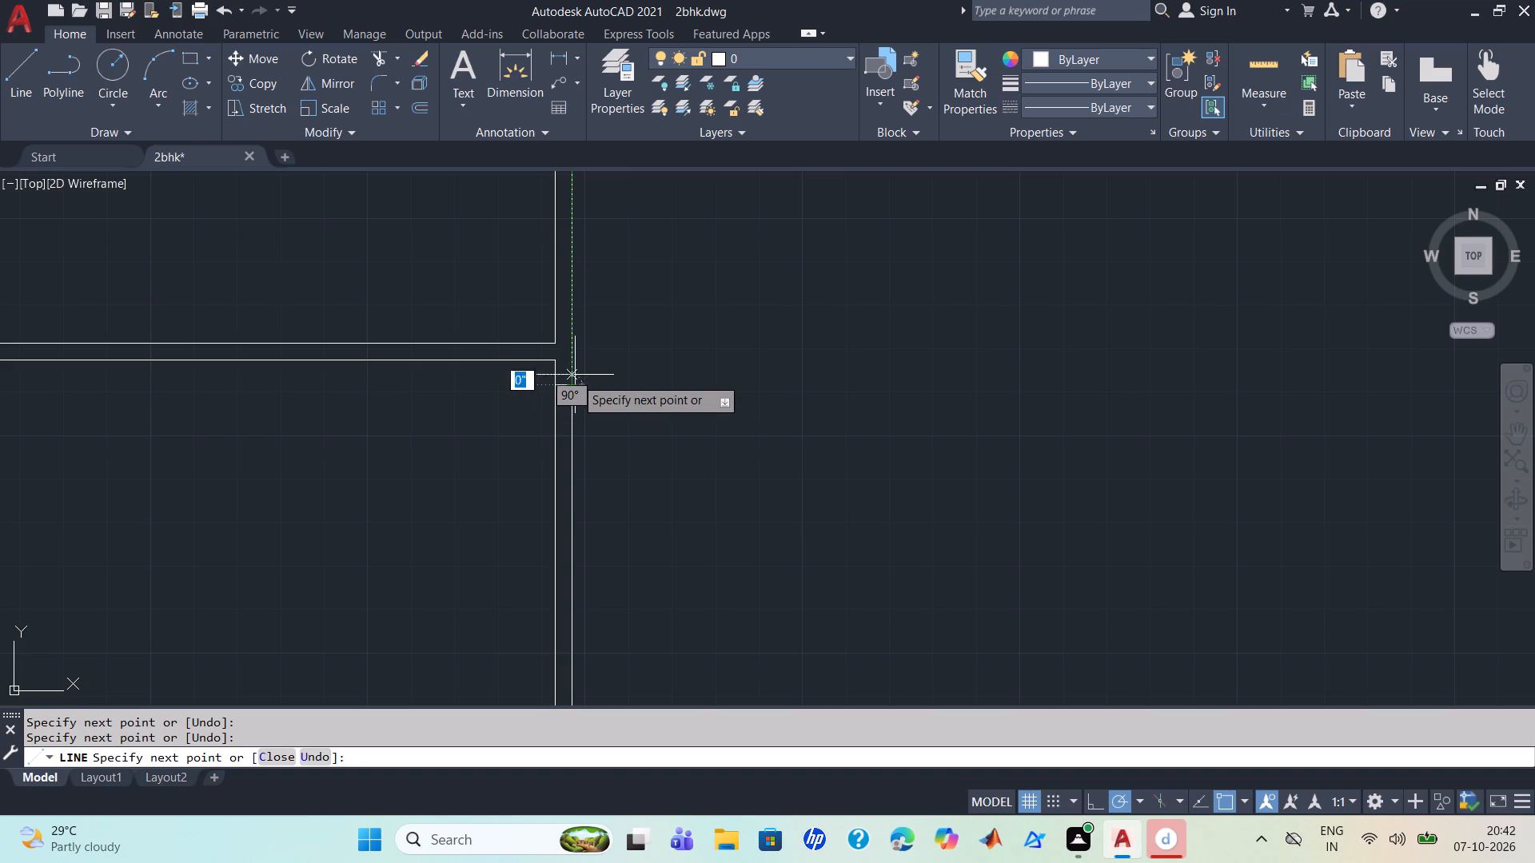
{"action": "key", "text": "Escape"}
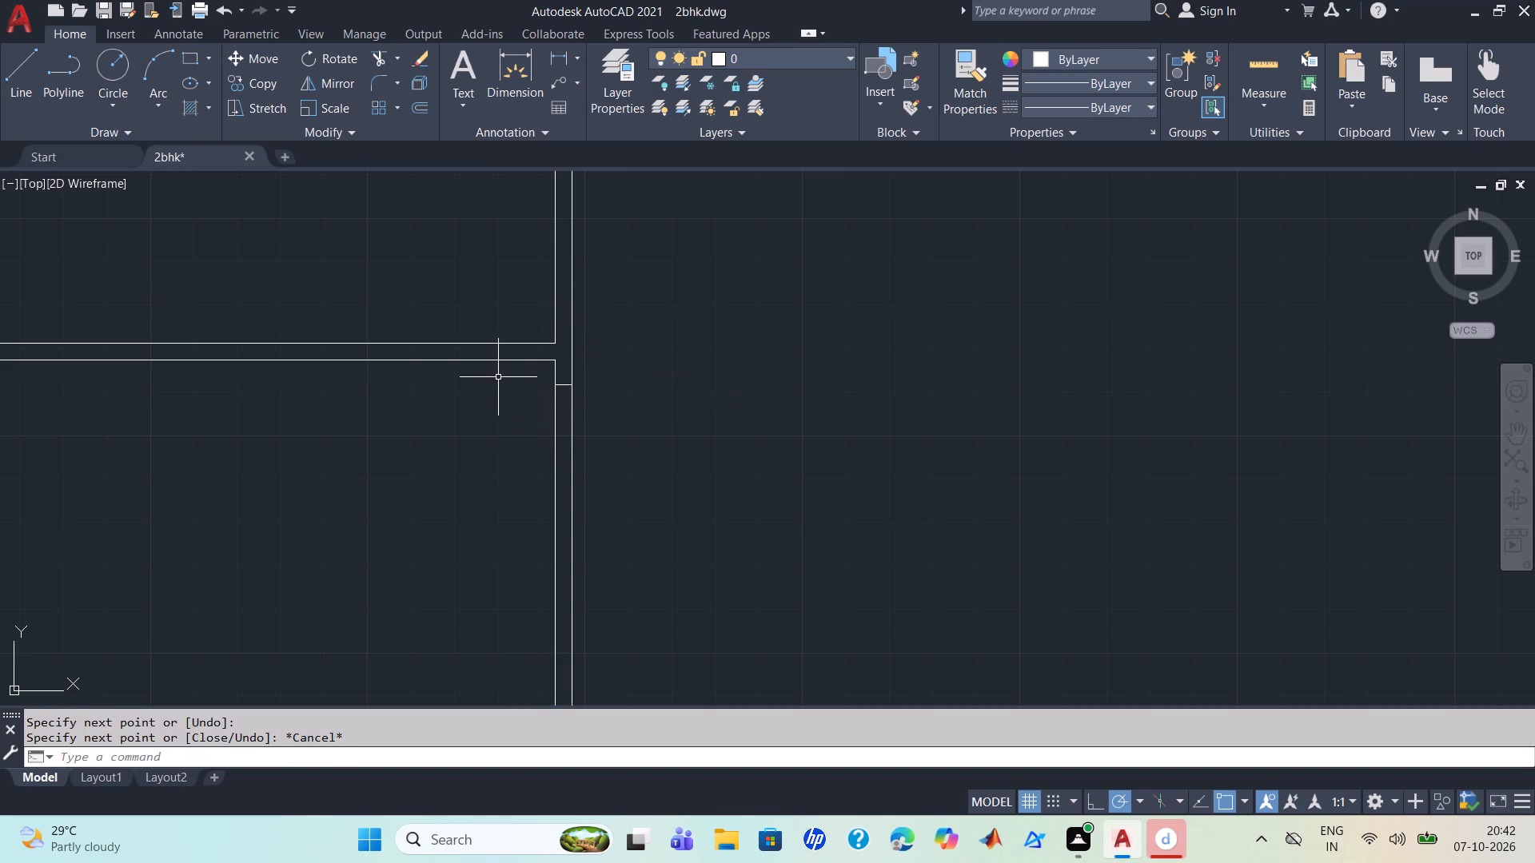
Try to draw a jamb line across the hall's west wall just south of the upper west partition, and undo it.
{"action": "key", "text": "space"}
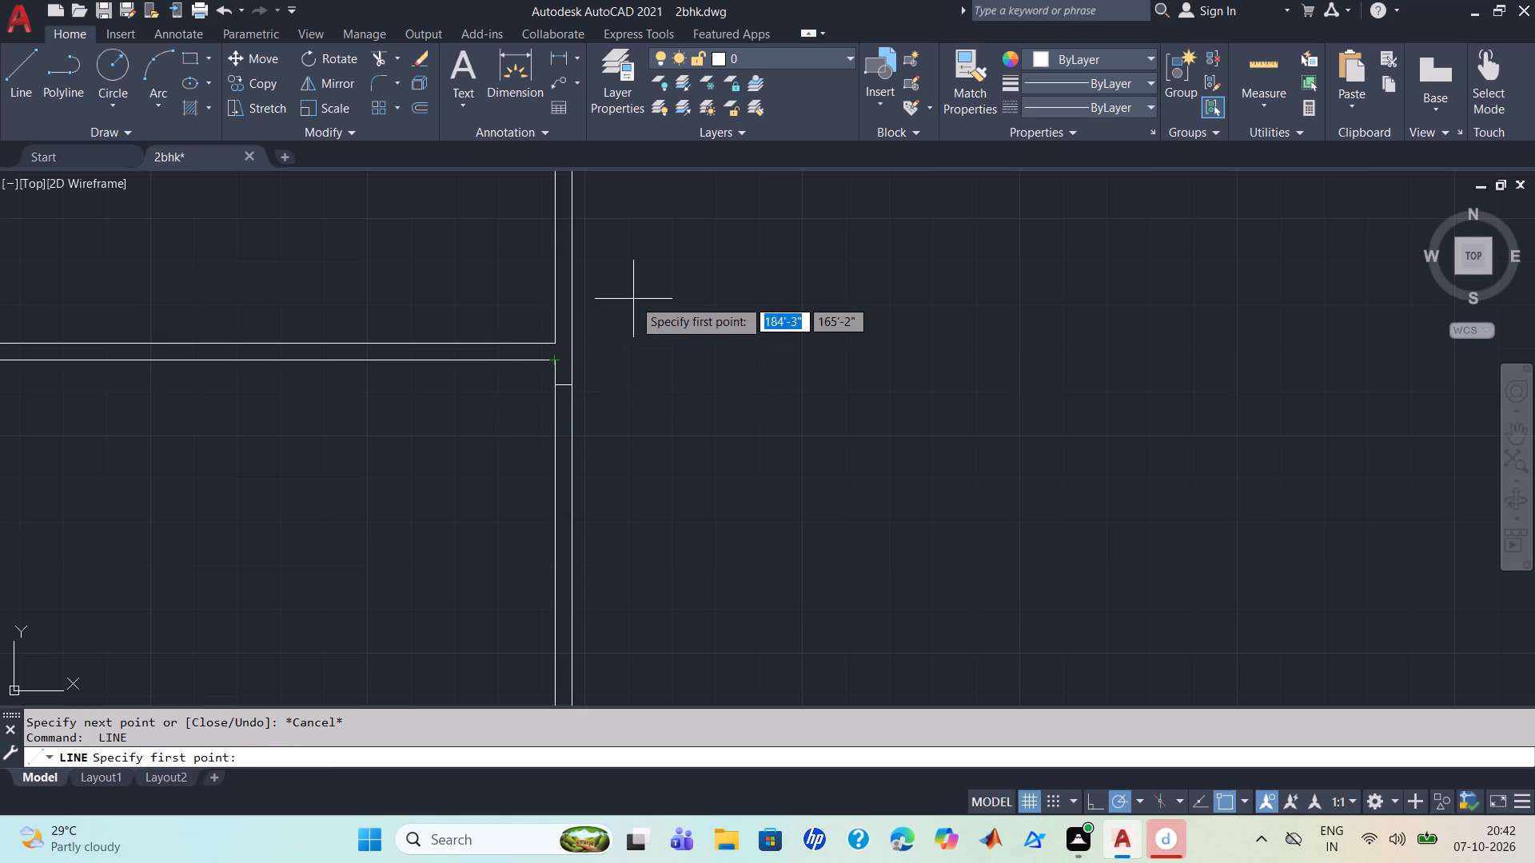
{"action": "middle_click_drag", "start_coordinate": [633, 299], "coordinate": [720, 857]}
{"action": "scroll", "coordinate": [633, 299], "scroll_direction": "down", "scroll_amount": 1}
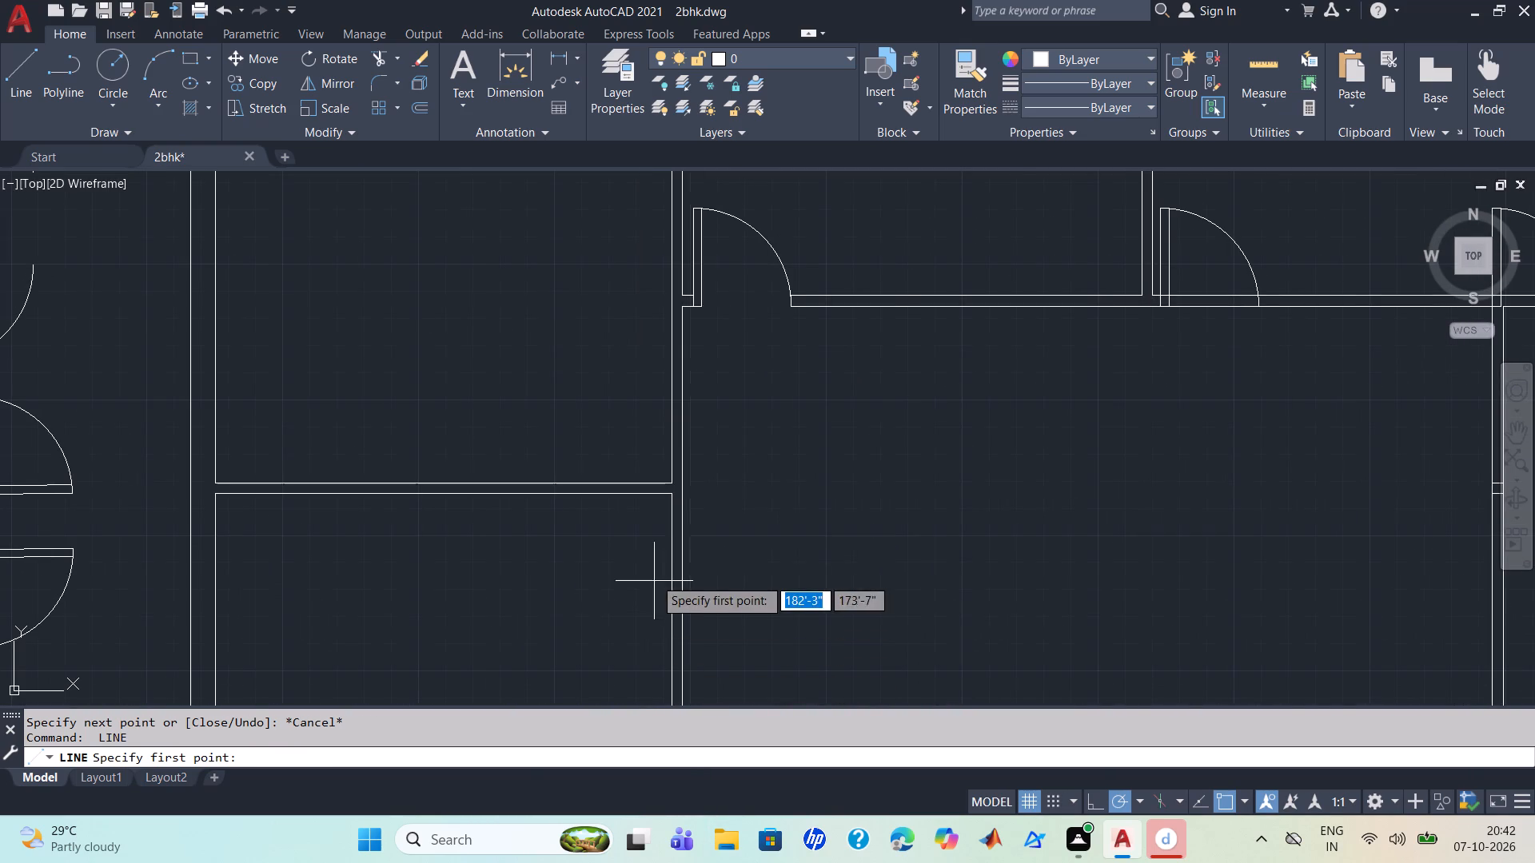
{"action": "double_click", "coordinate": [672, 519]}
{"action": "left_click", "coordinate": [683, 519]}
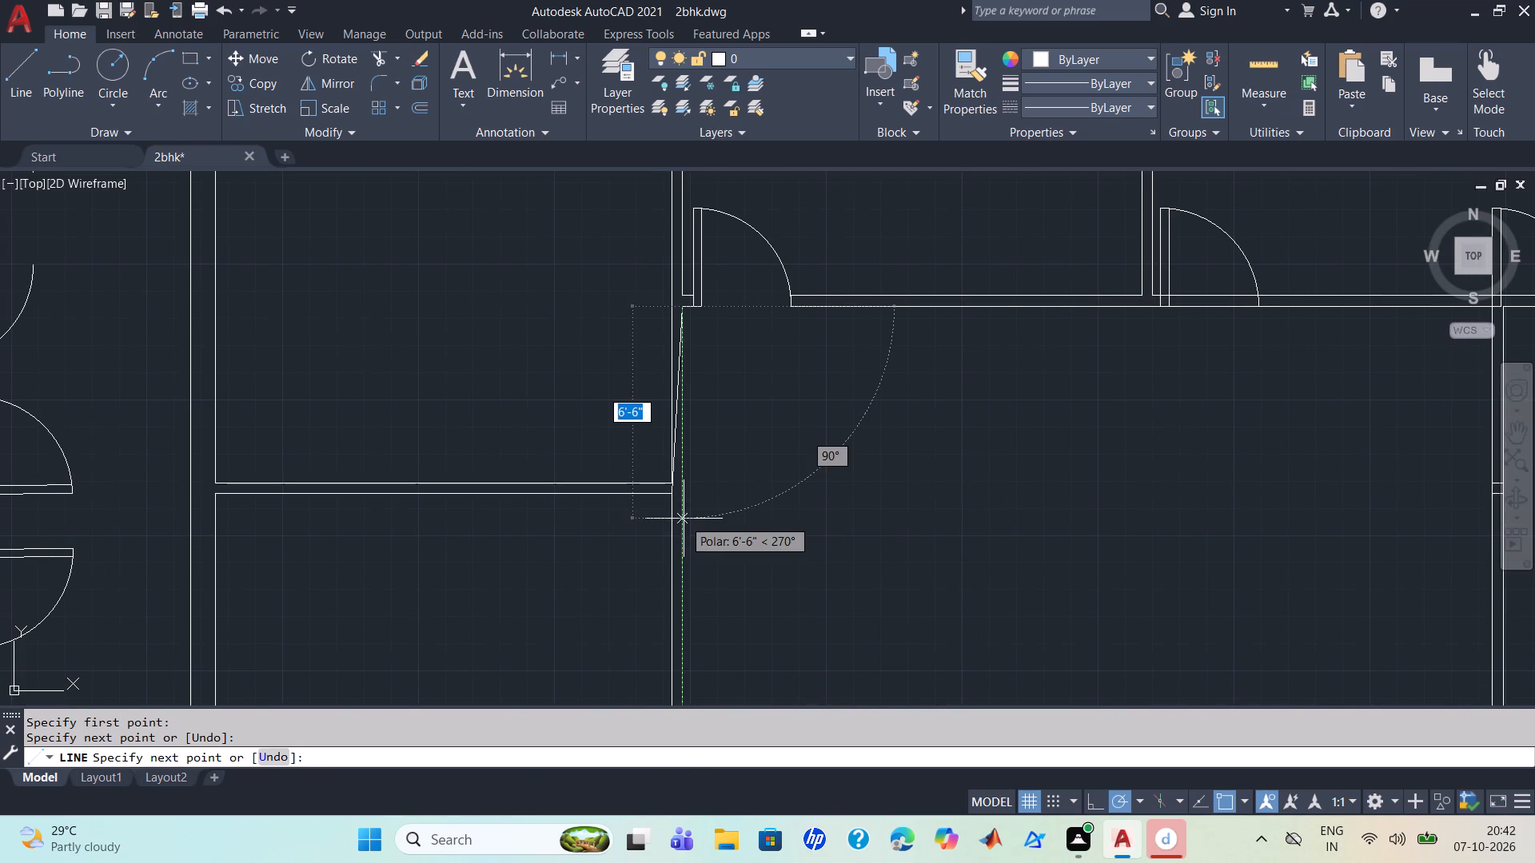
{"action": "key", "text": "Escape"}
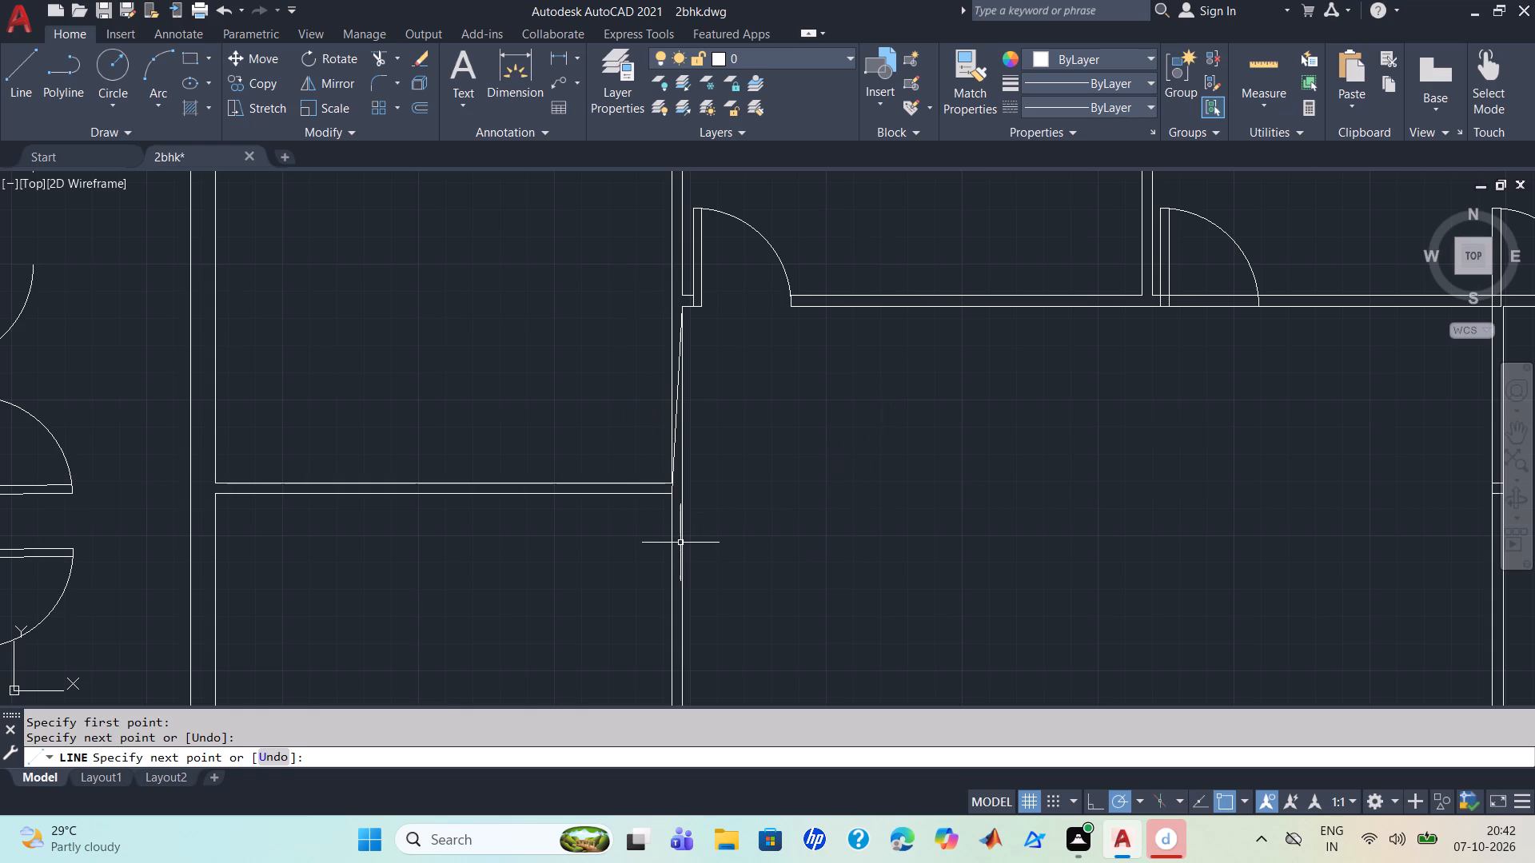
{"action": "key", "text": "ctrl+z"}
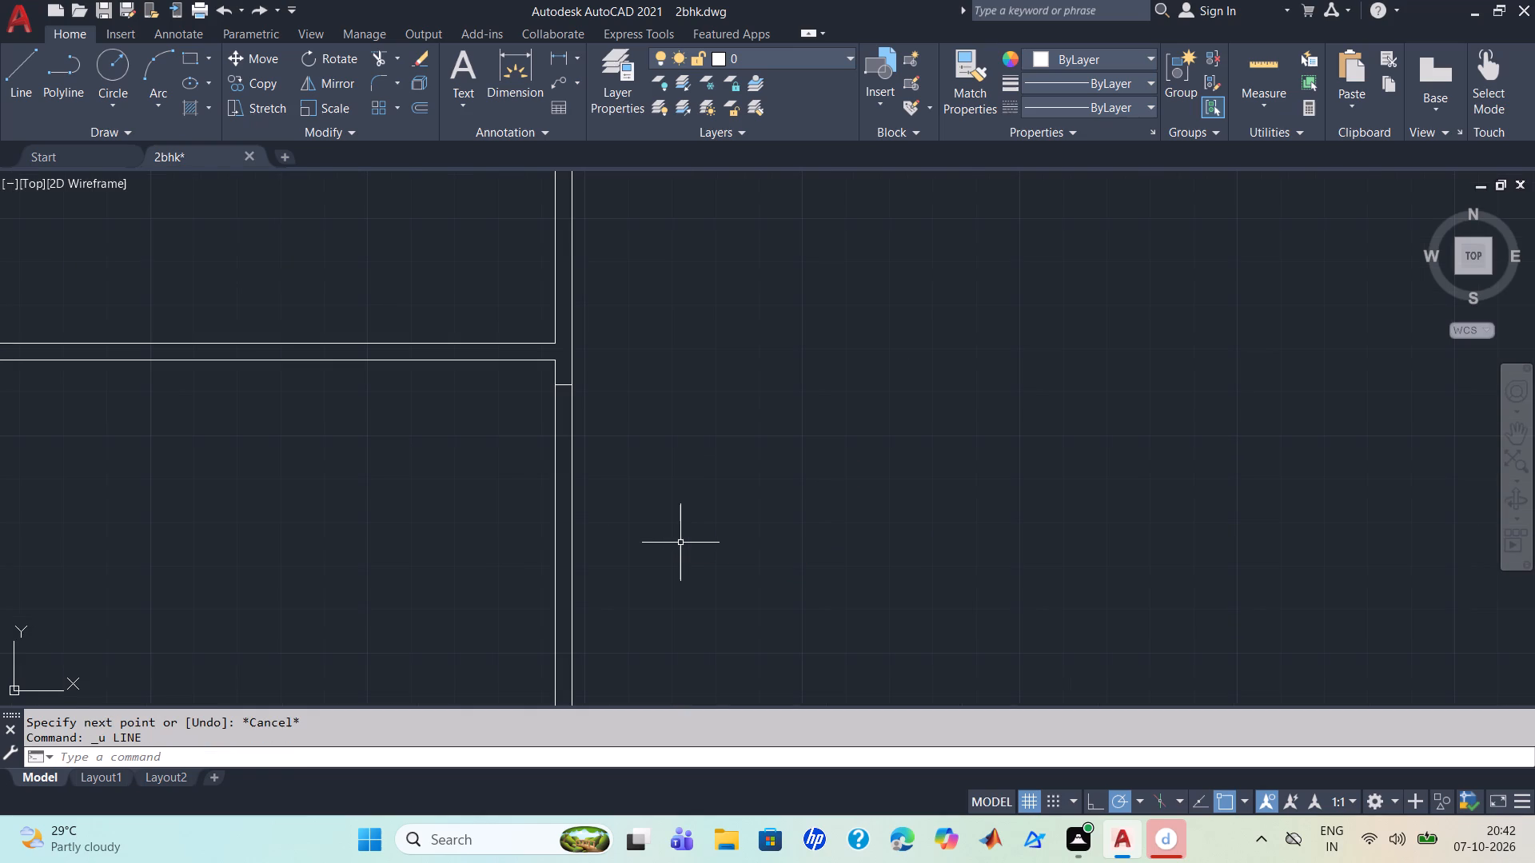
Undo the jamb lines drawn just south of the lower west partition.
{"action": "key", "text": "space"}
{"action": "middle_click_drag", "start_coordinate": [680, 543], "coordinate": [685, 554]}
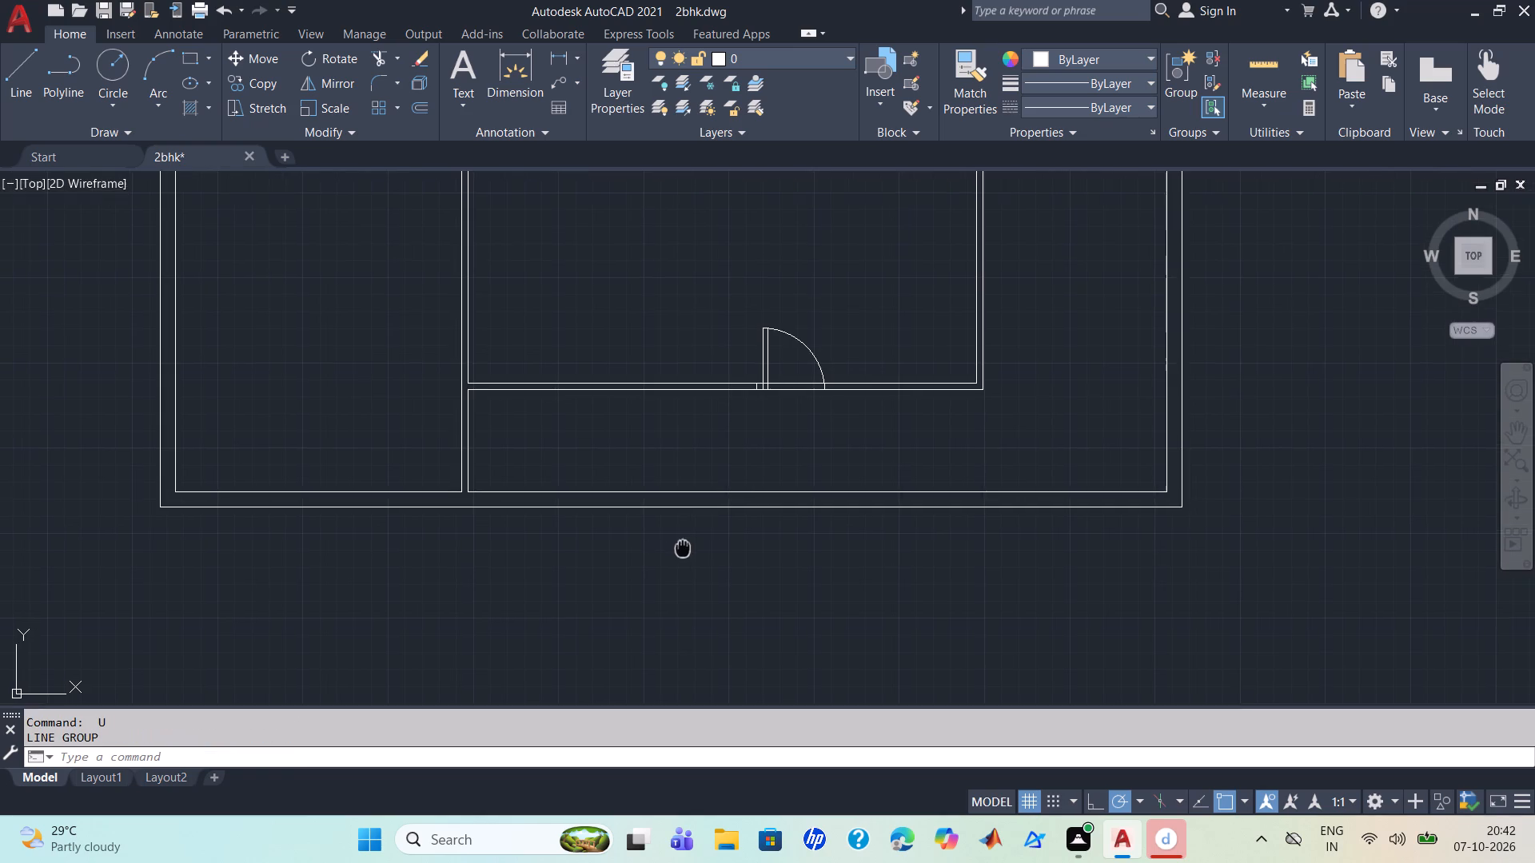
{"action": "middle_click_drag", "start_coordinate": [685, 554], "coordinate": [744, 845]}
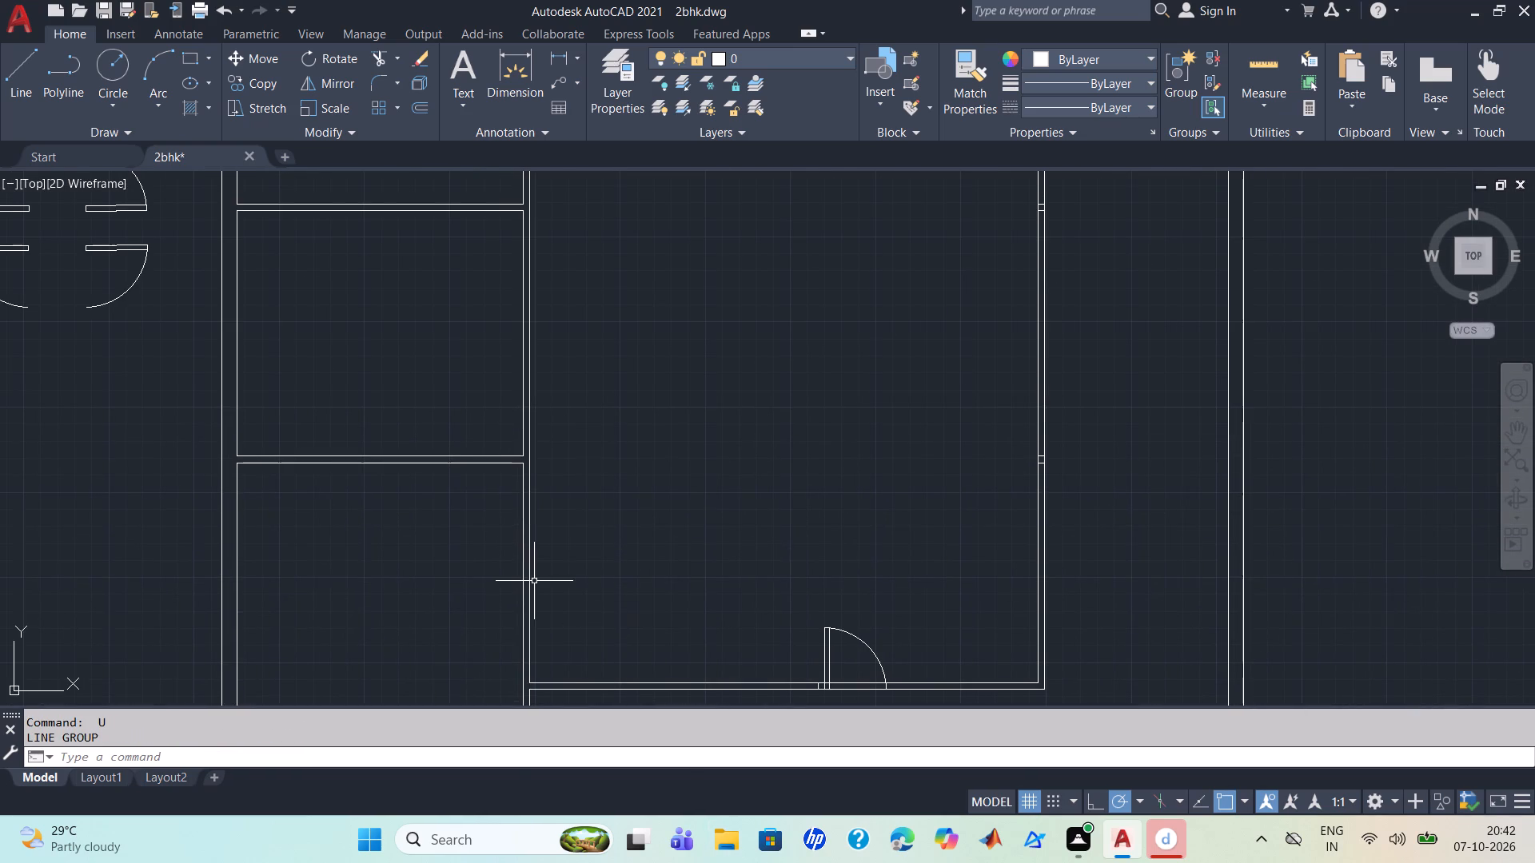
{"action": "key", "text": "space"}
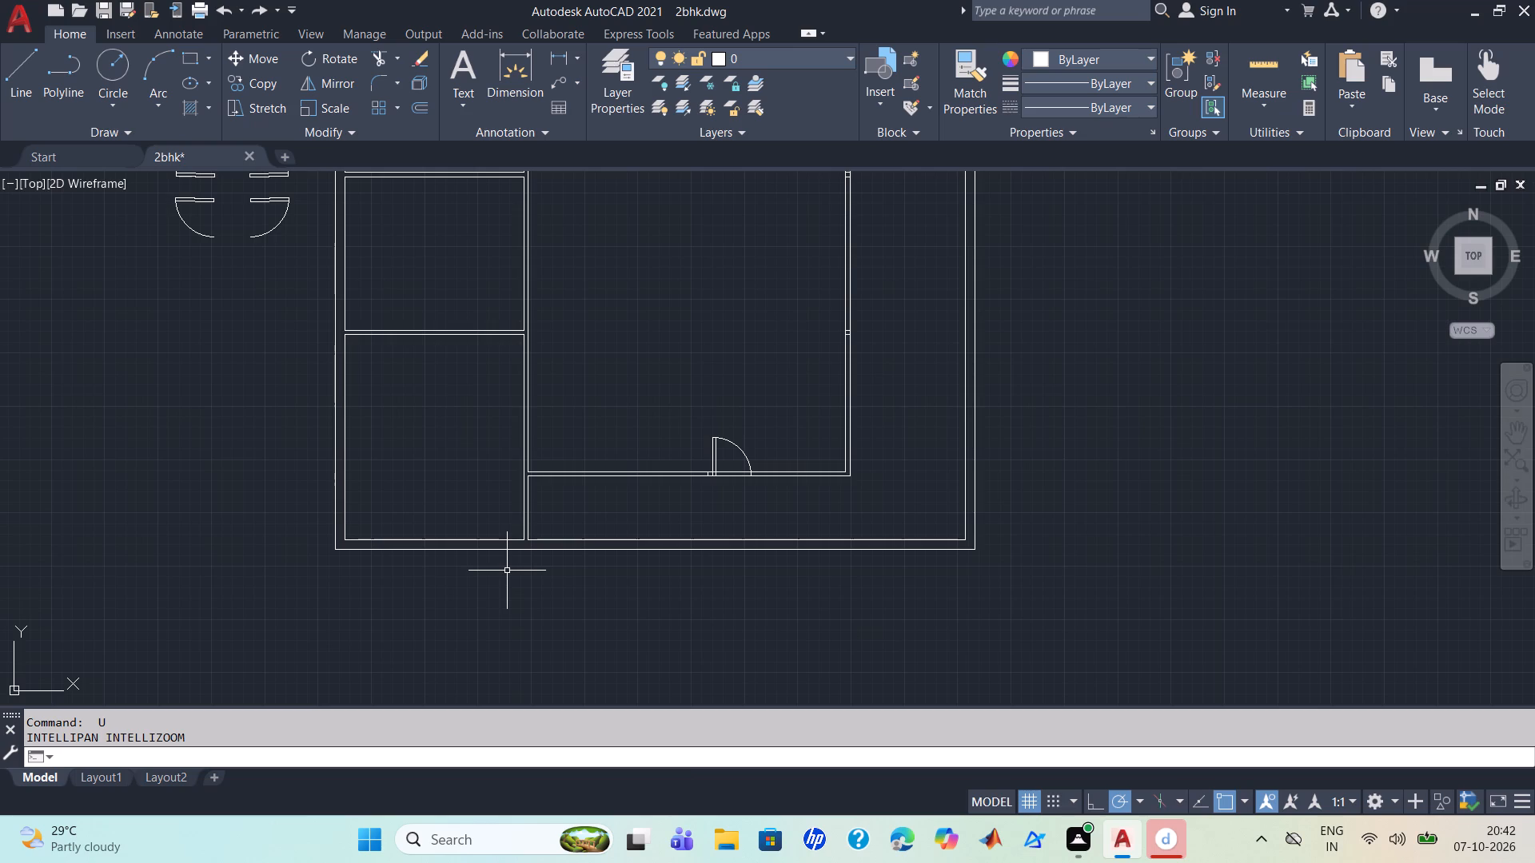
Draw a line from the lower west partition's corner down the hall's west wall and 4" across the wall as a jamb.
{"action": "key", "text": "l"}
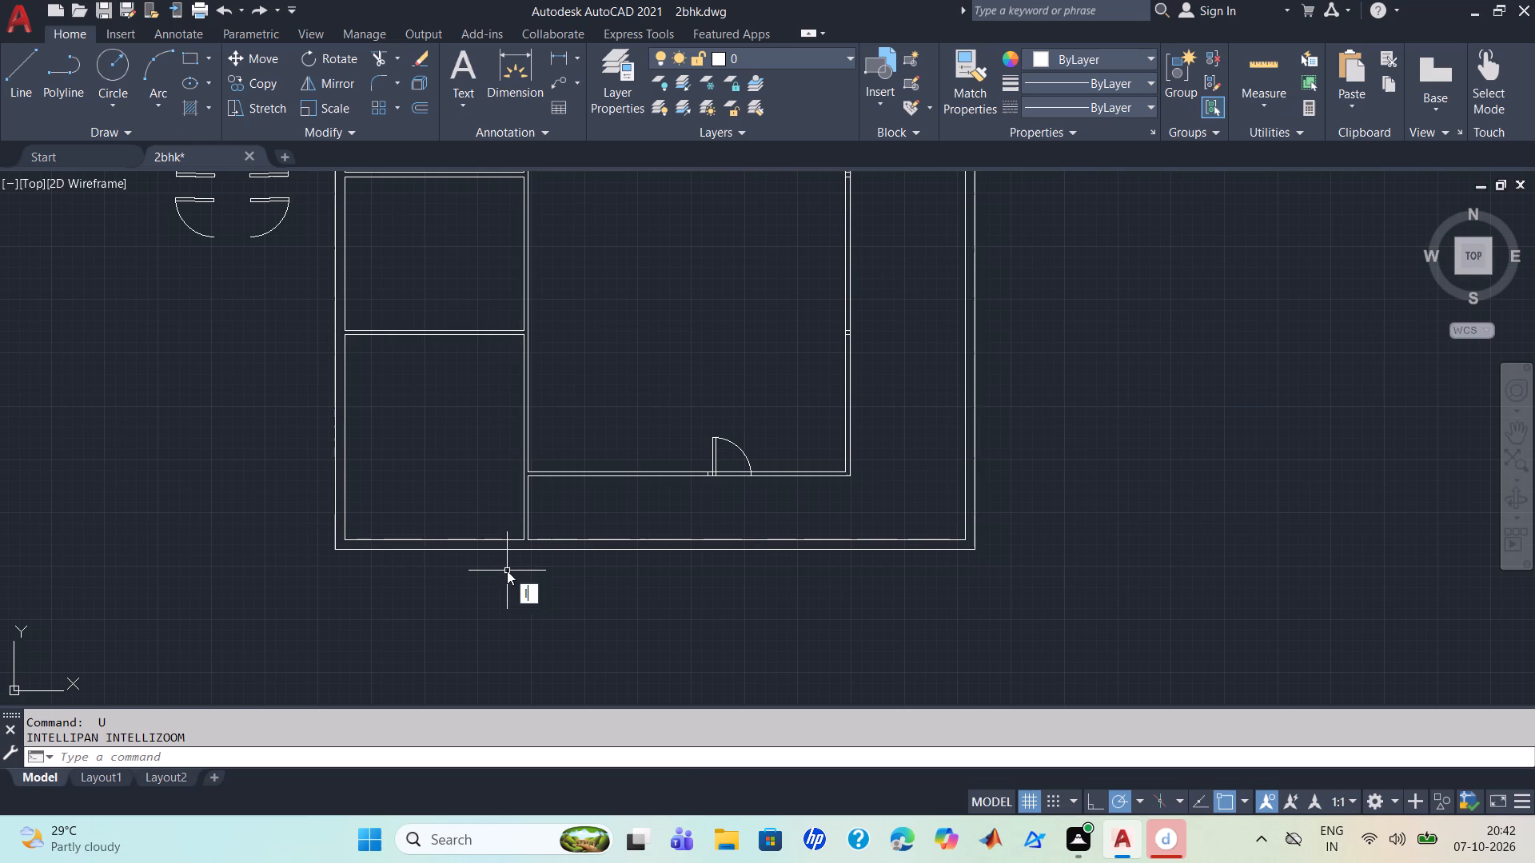
{"action": "key", "text": "Return"}
{"action": "scroll", "coordinate": [506, 539], "scroll_direction": "up", "scroll_amount": 1}
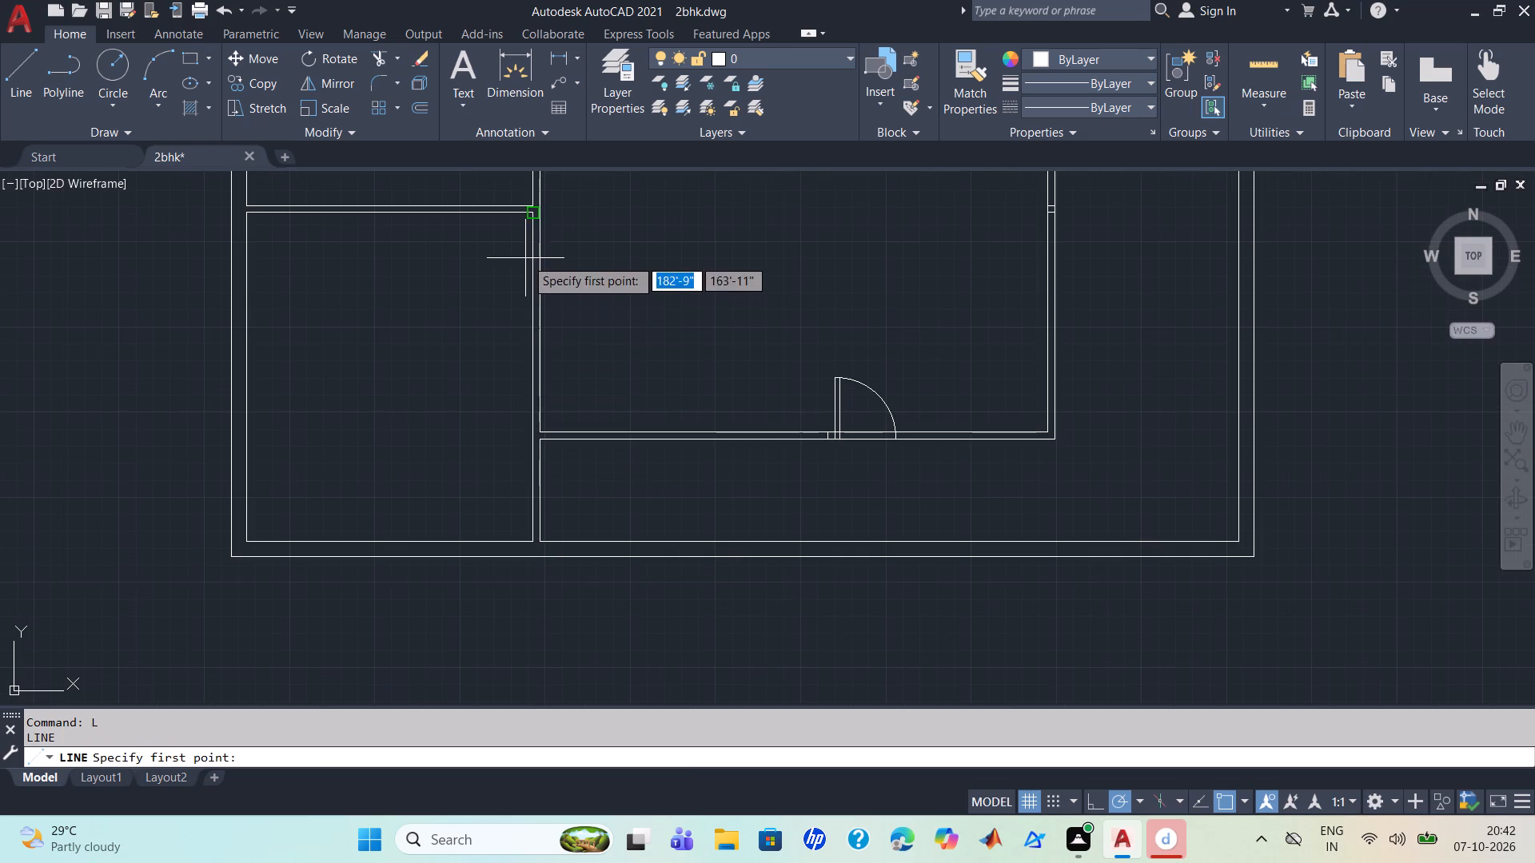
{"action": "scroll", "coordinate": [525, 258], "scroll_direction": "up", "scroll_amount": 2}
{"action": "scroll", "coordinate": [540, 239], "scroll_direction": "down", "scroll_amount": 1}
{"action": "middle_click_drag", "start_coordinate": [540, 239], "coordinate": [548, 349]}
{"action": "scroll", "coordinate": [542, 243], "scroll_direction": "down", "scroll_amount": 1}
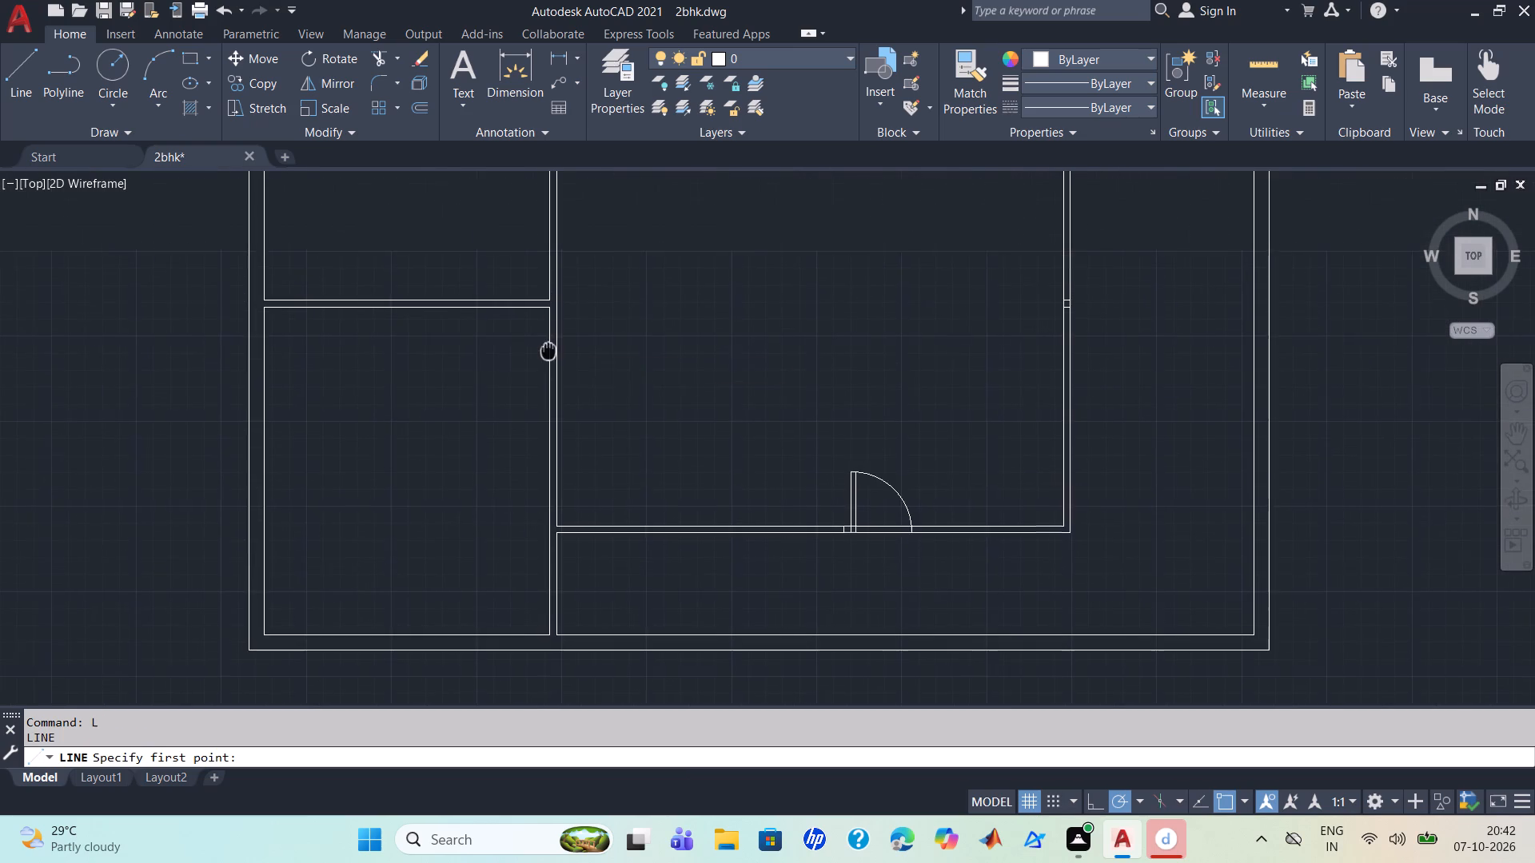
{"action": "scroll", "coordinate": [548, 348], "scroll_direction": "up", "scroll_amount": 3}
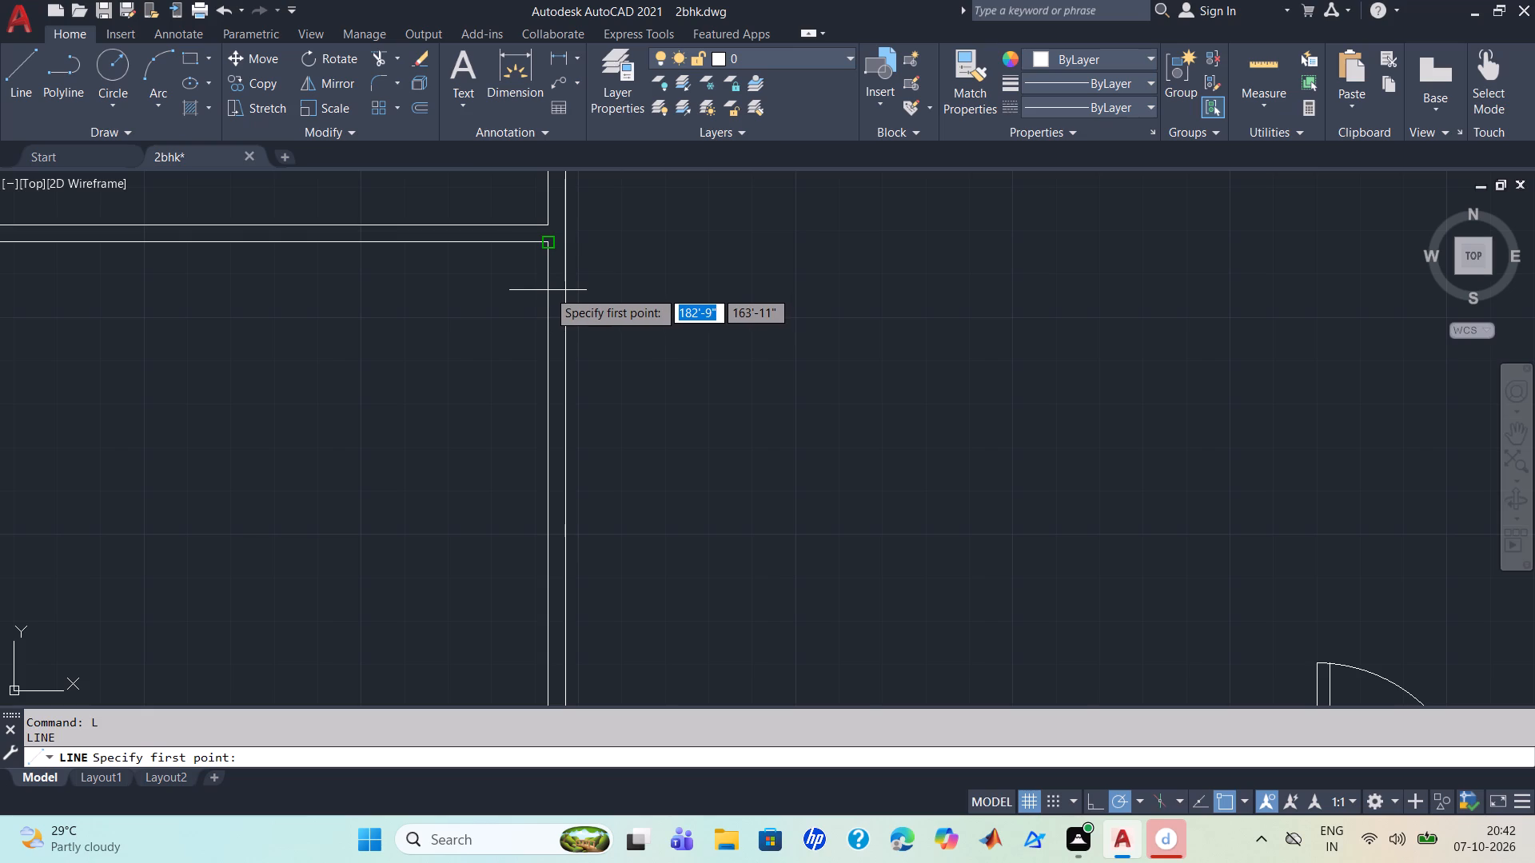
{"action": "left_click", "coordinate": [548, 290]}
{"action": "left_click", "coordinate": [548, 290]}
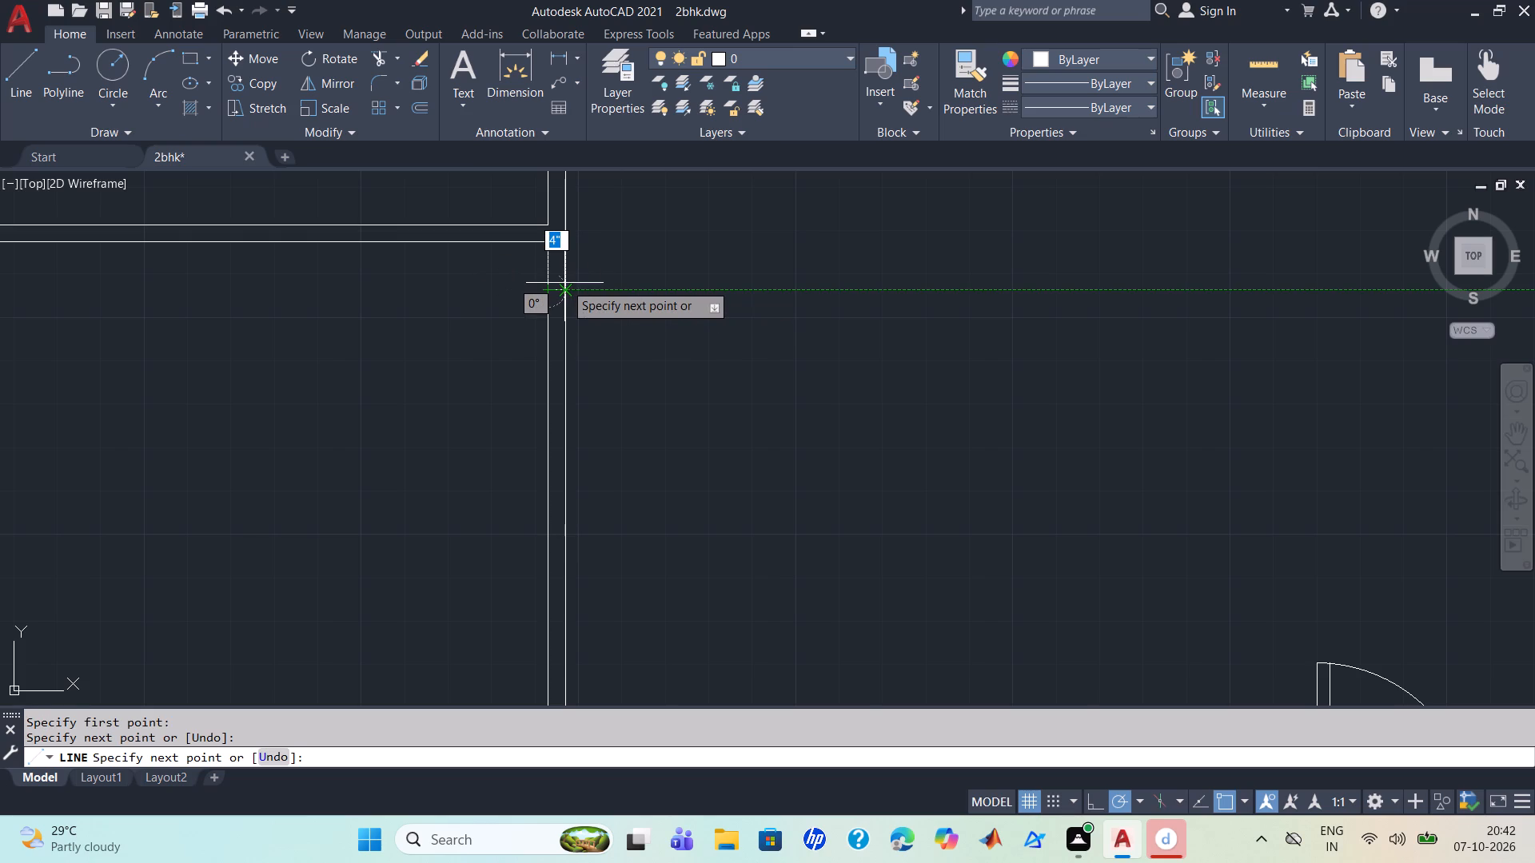
{"action": "left_click", "coordinate": [564, 283]}
{"action": "key", "text": "Escape"}
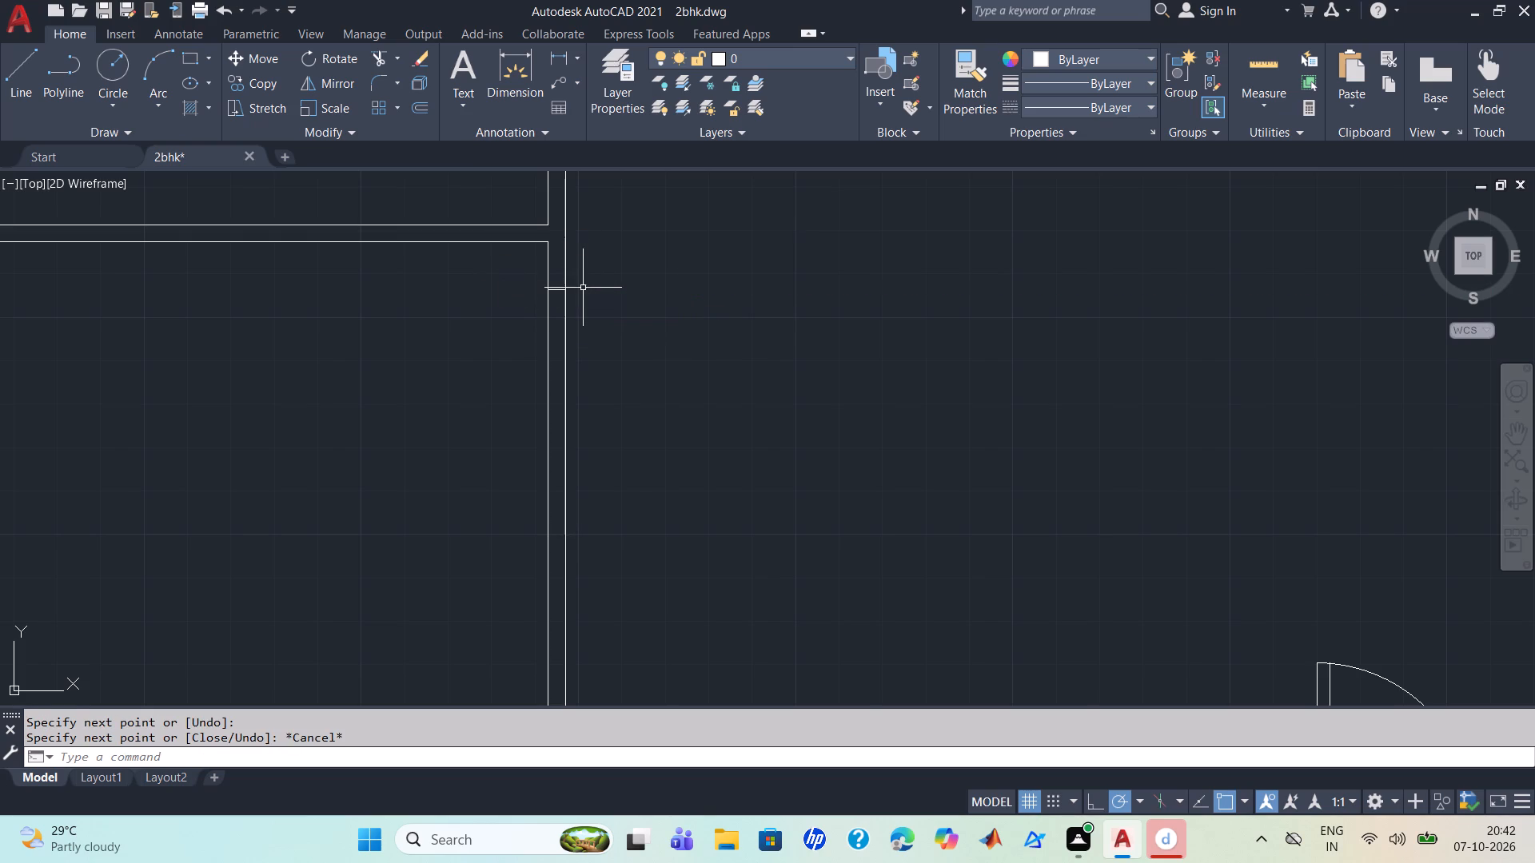
Draw a line from the upper west partition's south corner 3" down the hall's west wall and 4" across it as a jamb.
{"action": "key", "text": "space"}
{"action": "middle_click_drag", "start_coordinate": [583, 288], "coordinate": [643, 849]}
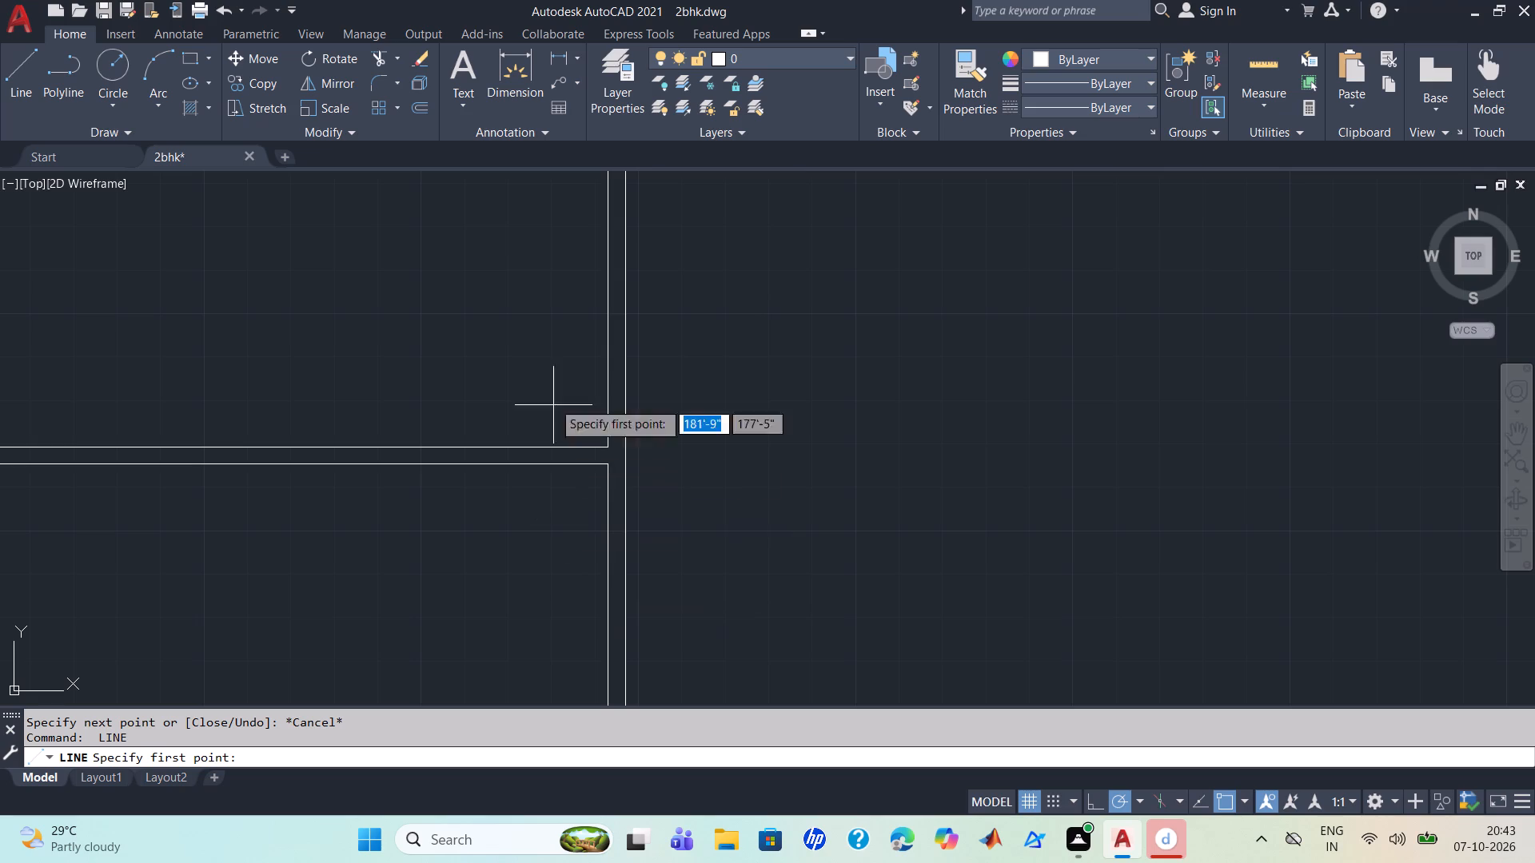
{"action": "left_click", "coordinate": [606, 466]}
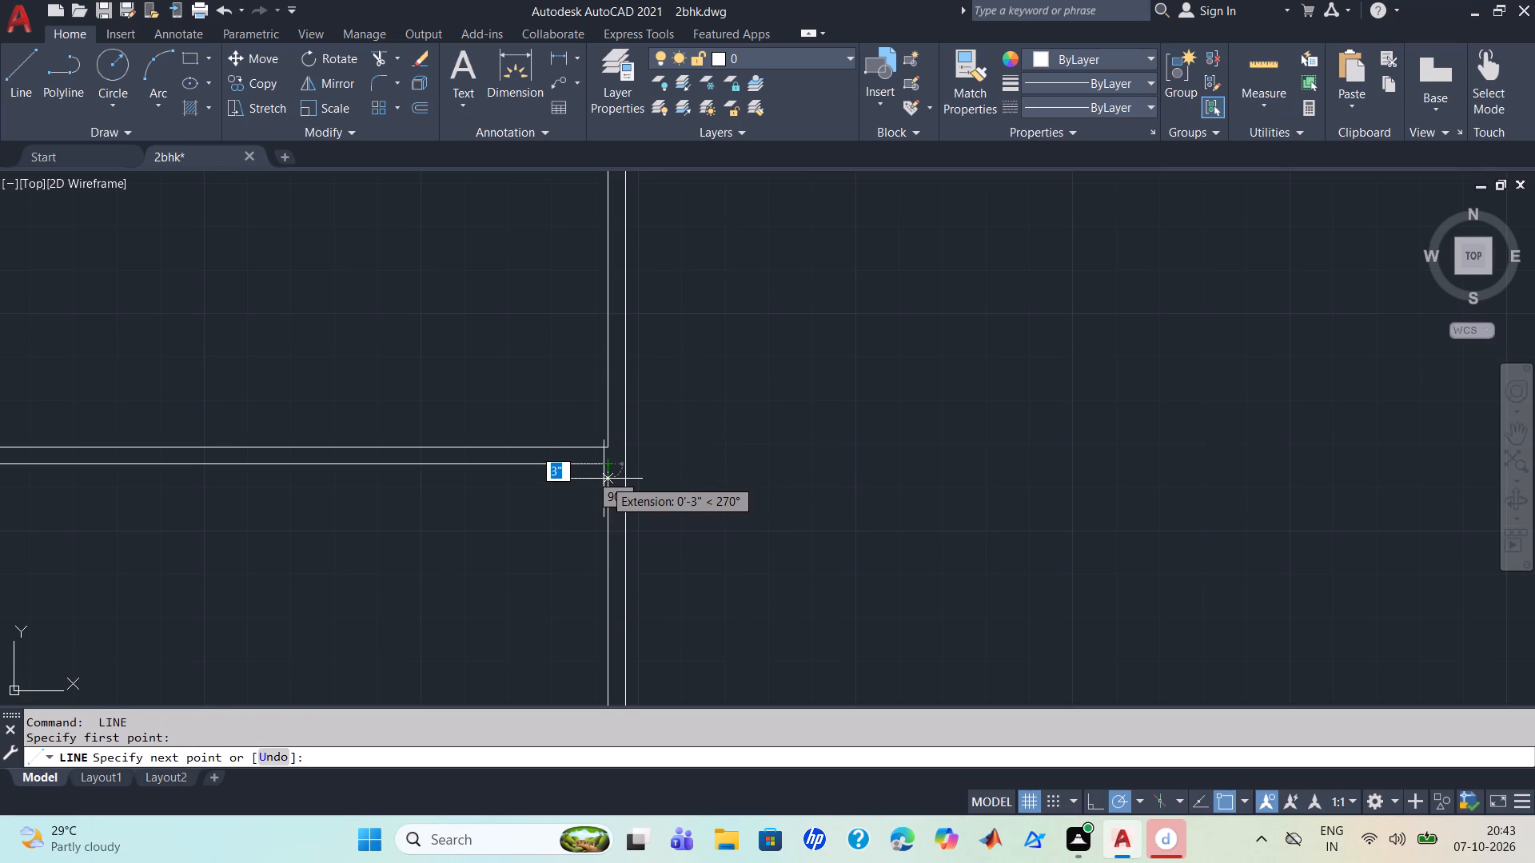
{"action": "left_click", "coordinate": [604, 479]}
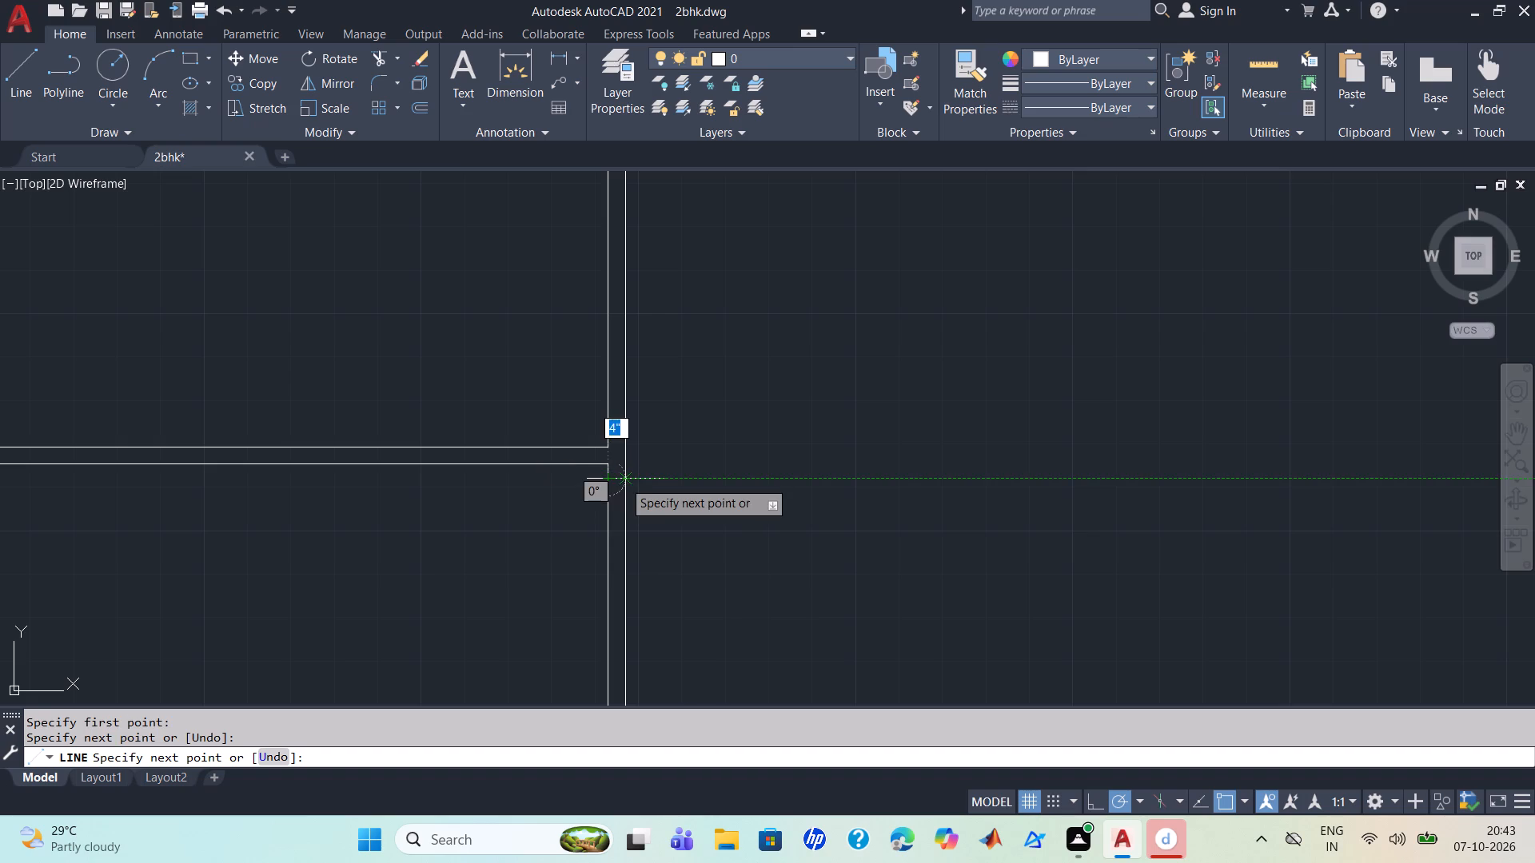
{"action": "left_click", "coordinate": [623, 480]}
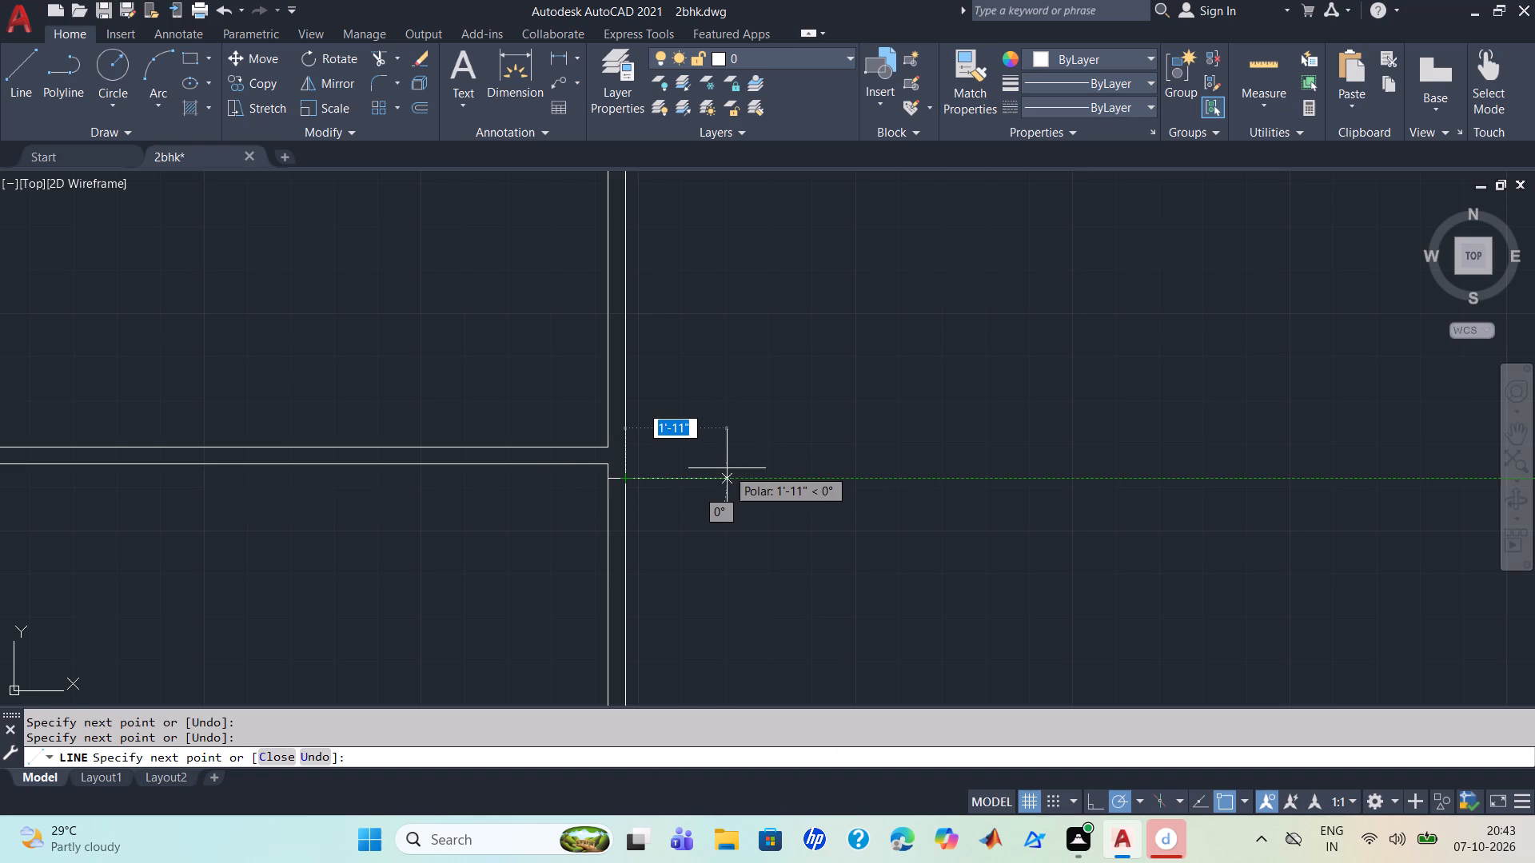
{"action": "key", "text": "Escape"}
Draw a line from the upper west partition's north corner 3" up the hall's west wall and straight across the wall as a jamb.
{"action": "key", "text": "space"}
{"action": "scroll", "coordinate": [726, 467], "scroll_direction": "down", "scroll_amount": 2}
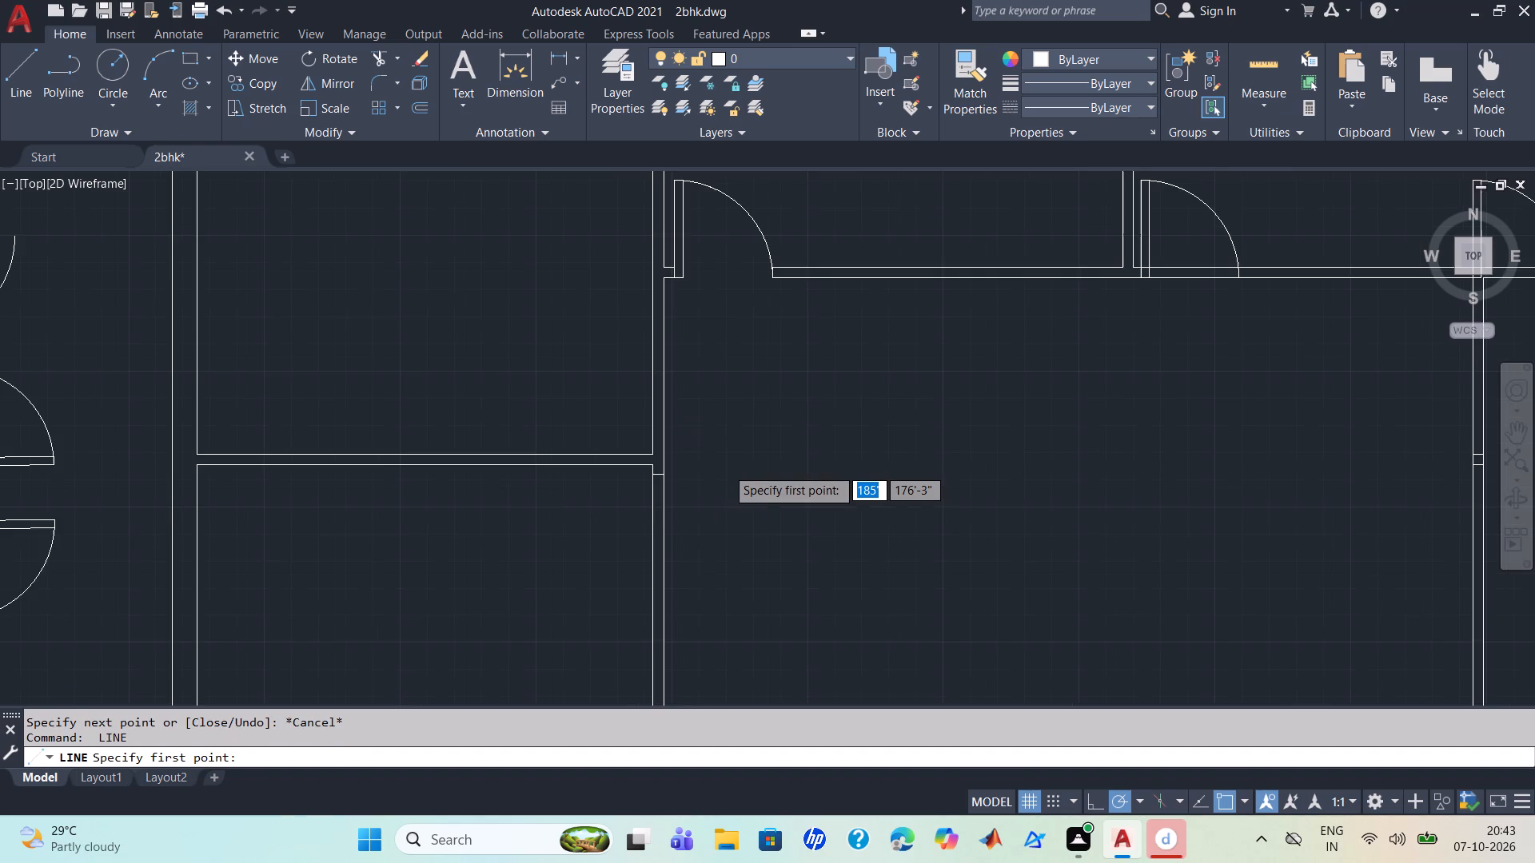
{"action": "middle_click_drag", "start_coordinate": [725, 468], "coordinate": [740, 563]}
{"action": "scroll", "coordinate": [740, 563], "scroll_direction": "up", "scroll_amount": 1}
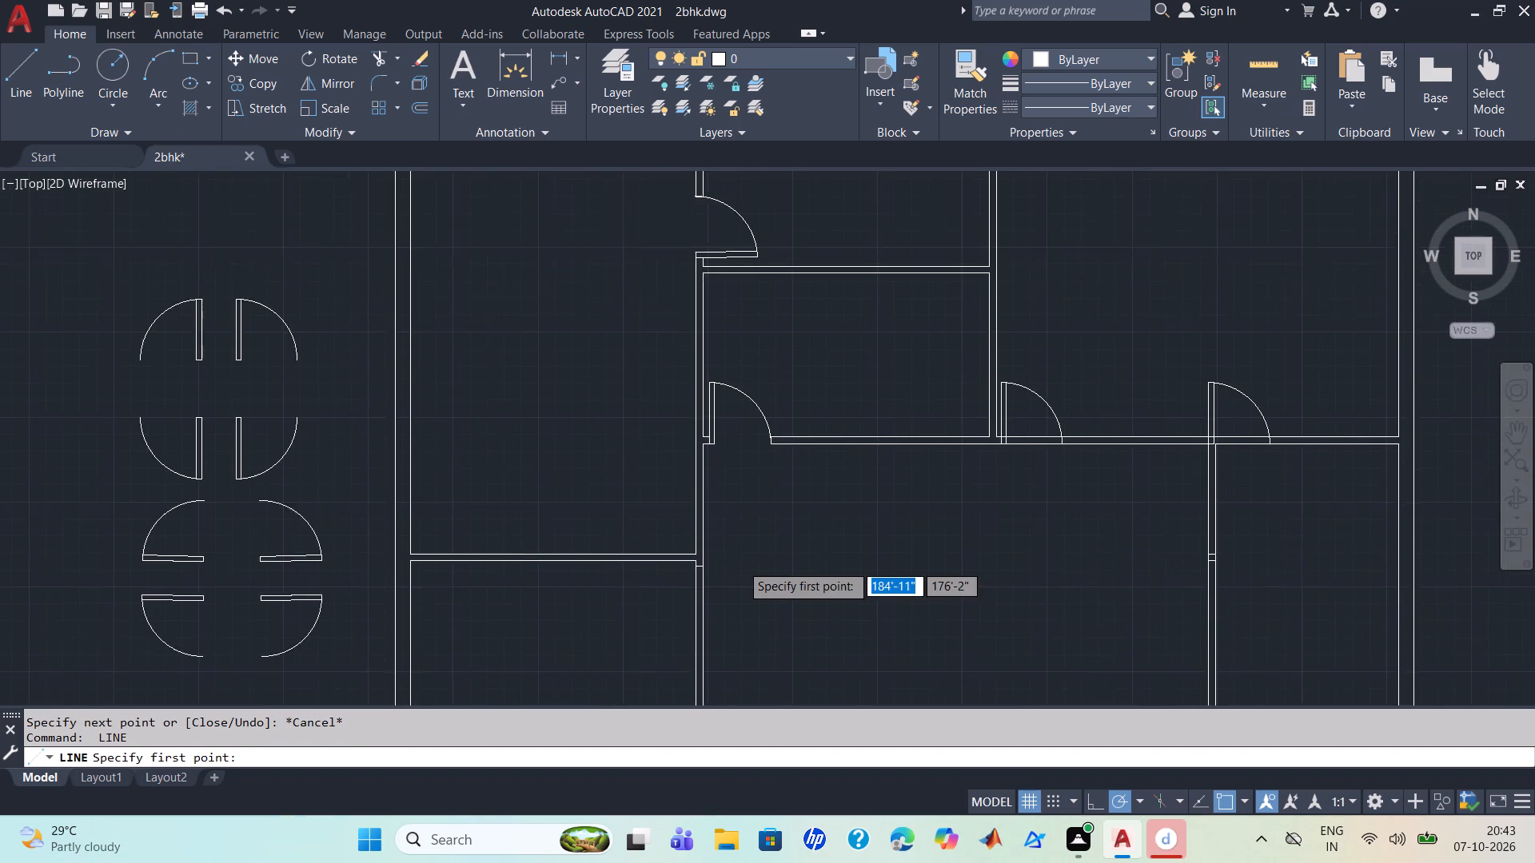
{"action": "scroll", "coordinate": [741, 563], "scroll_direction": "up", "scroll_amount": 3}
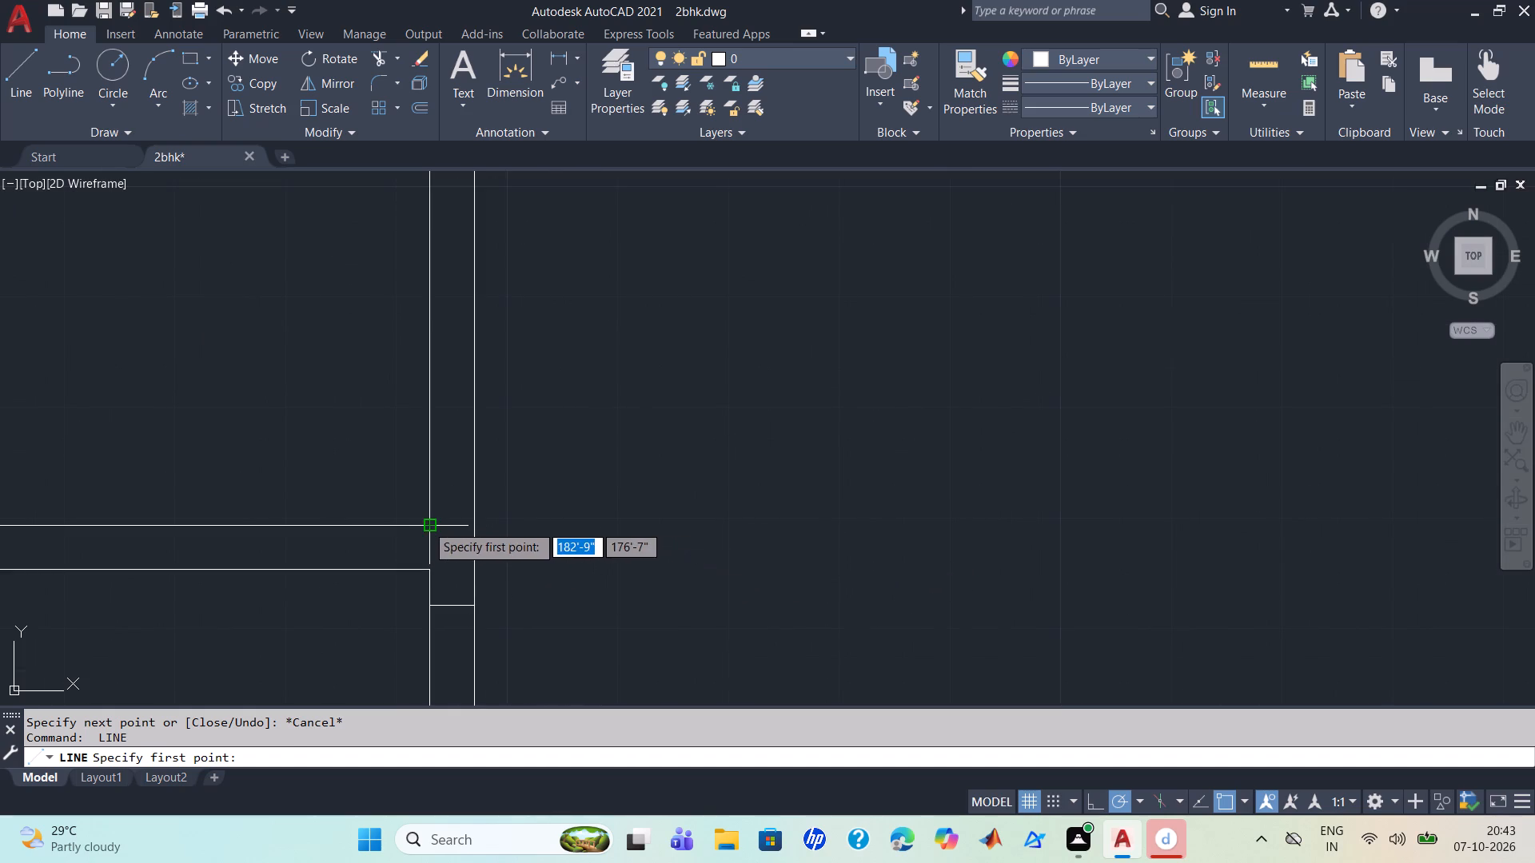
{"action": "left_click", "coordinate": [426, 524]}
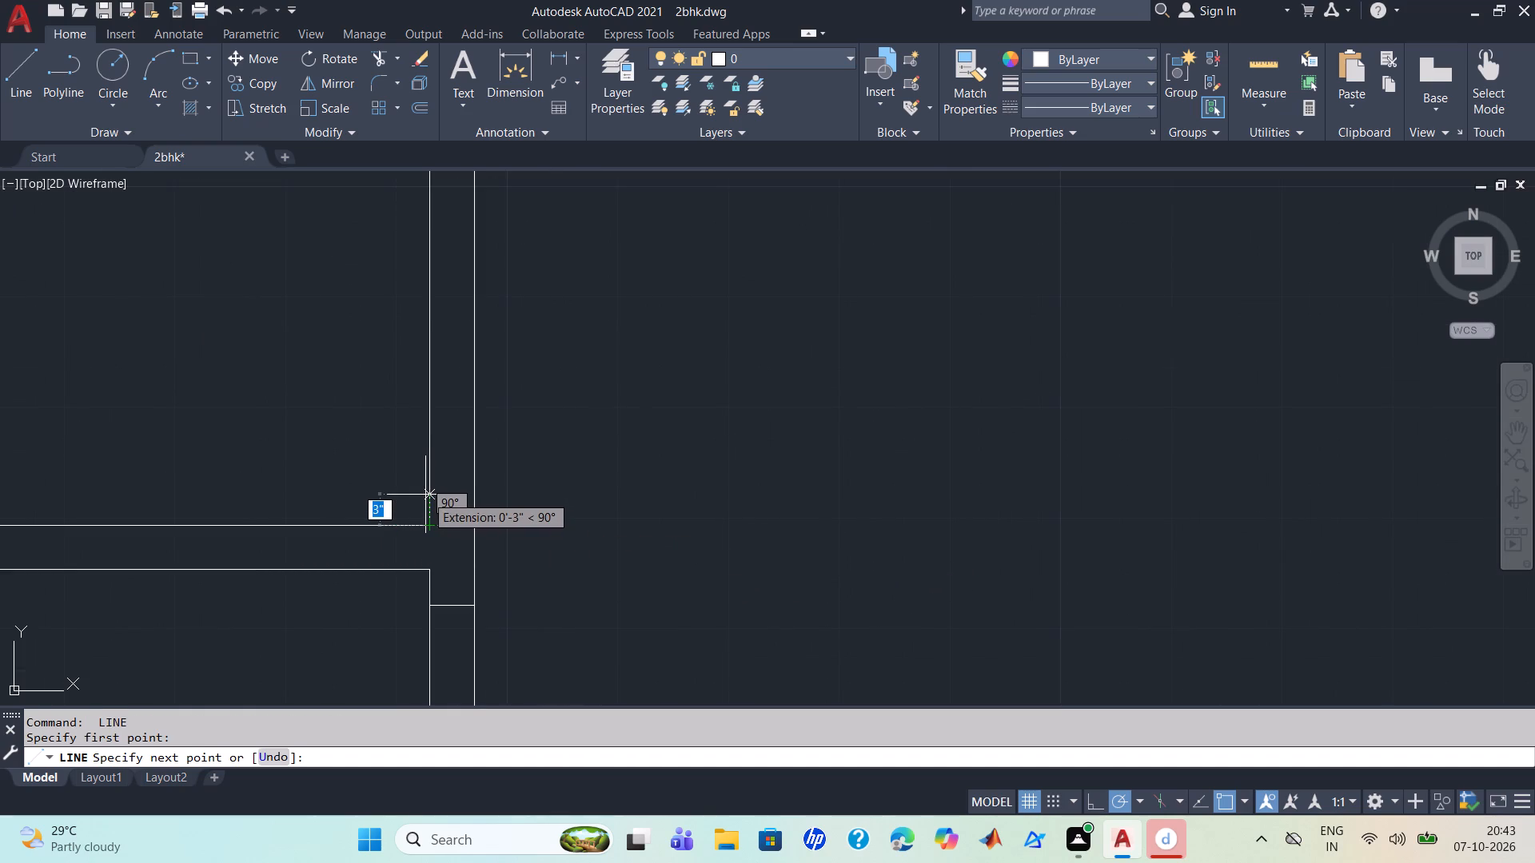
{"action": "left_click", "coordinate": [425, 495]}
{"action": "left_click", "coordinate": [472, 497]}
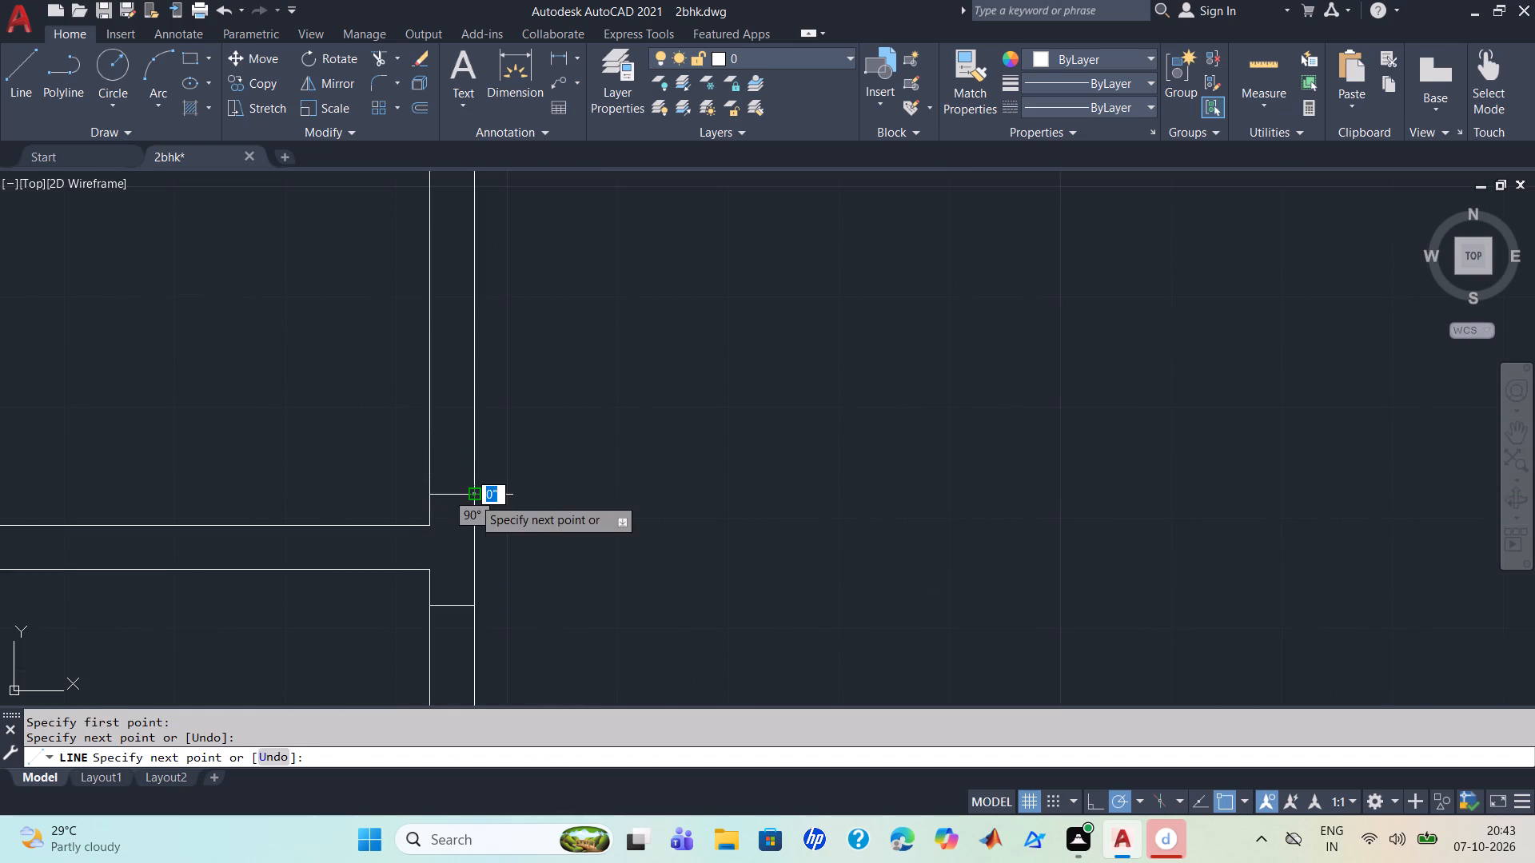
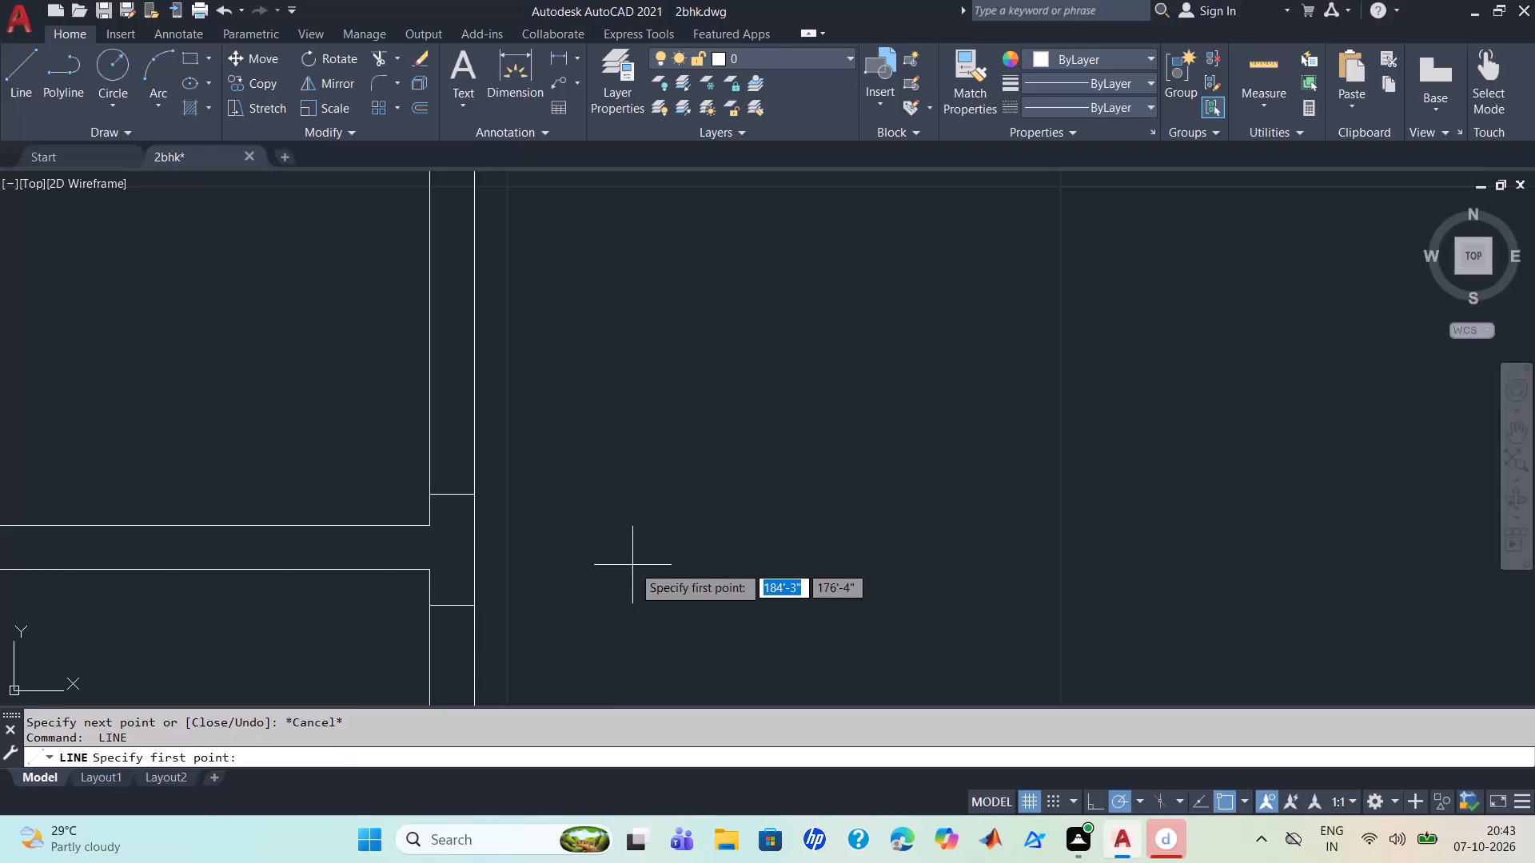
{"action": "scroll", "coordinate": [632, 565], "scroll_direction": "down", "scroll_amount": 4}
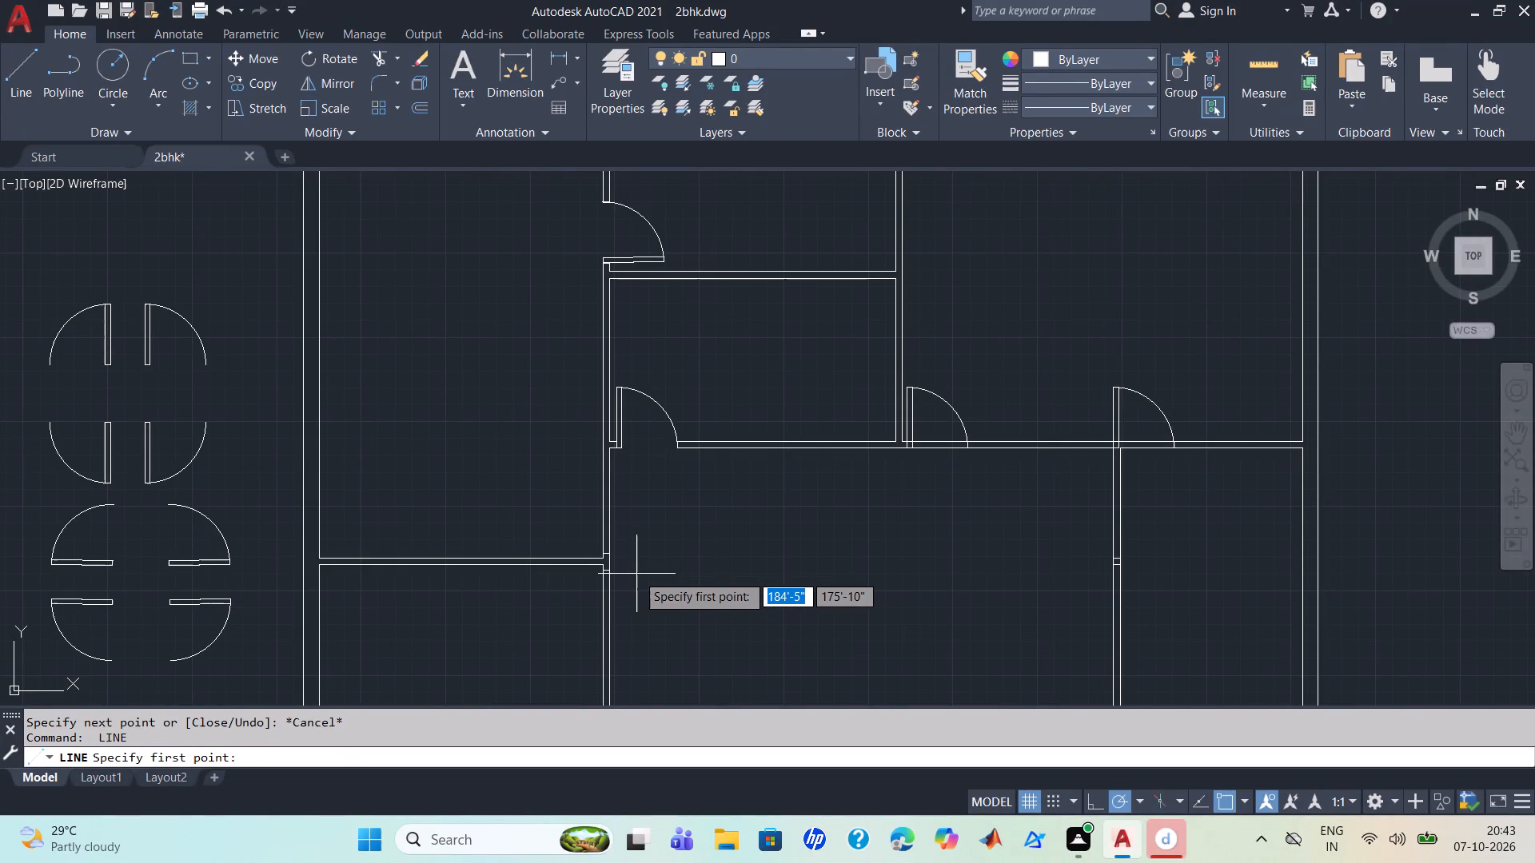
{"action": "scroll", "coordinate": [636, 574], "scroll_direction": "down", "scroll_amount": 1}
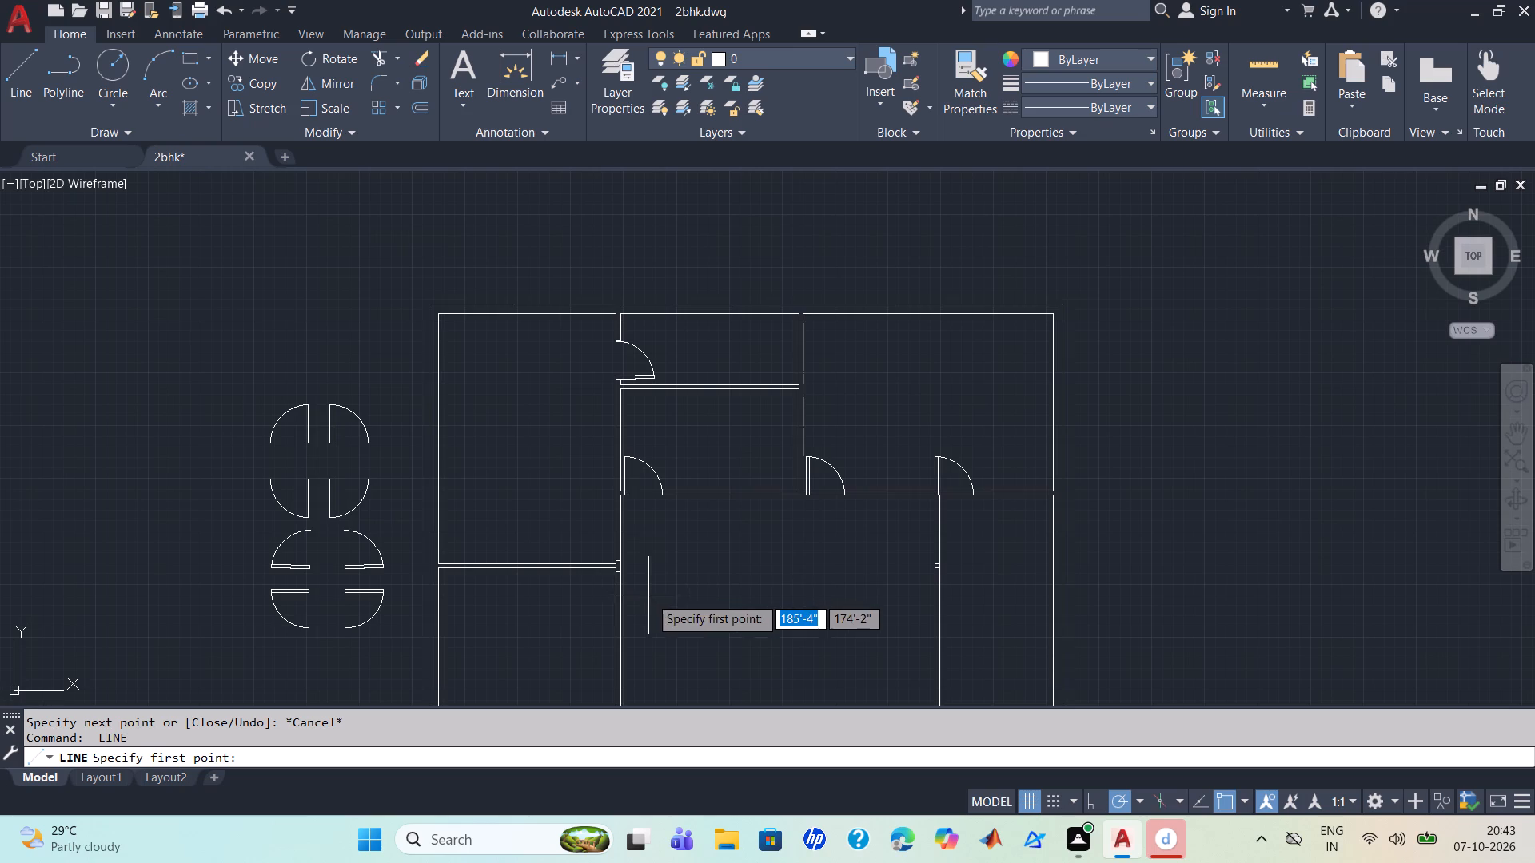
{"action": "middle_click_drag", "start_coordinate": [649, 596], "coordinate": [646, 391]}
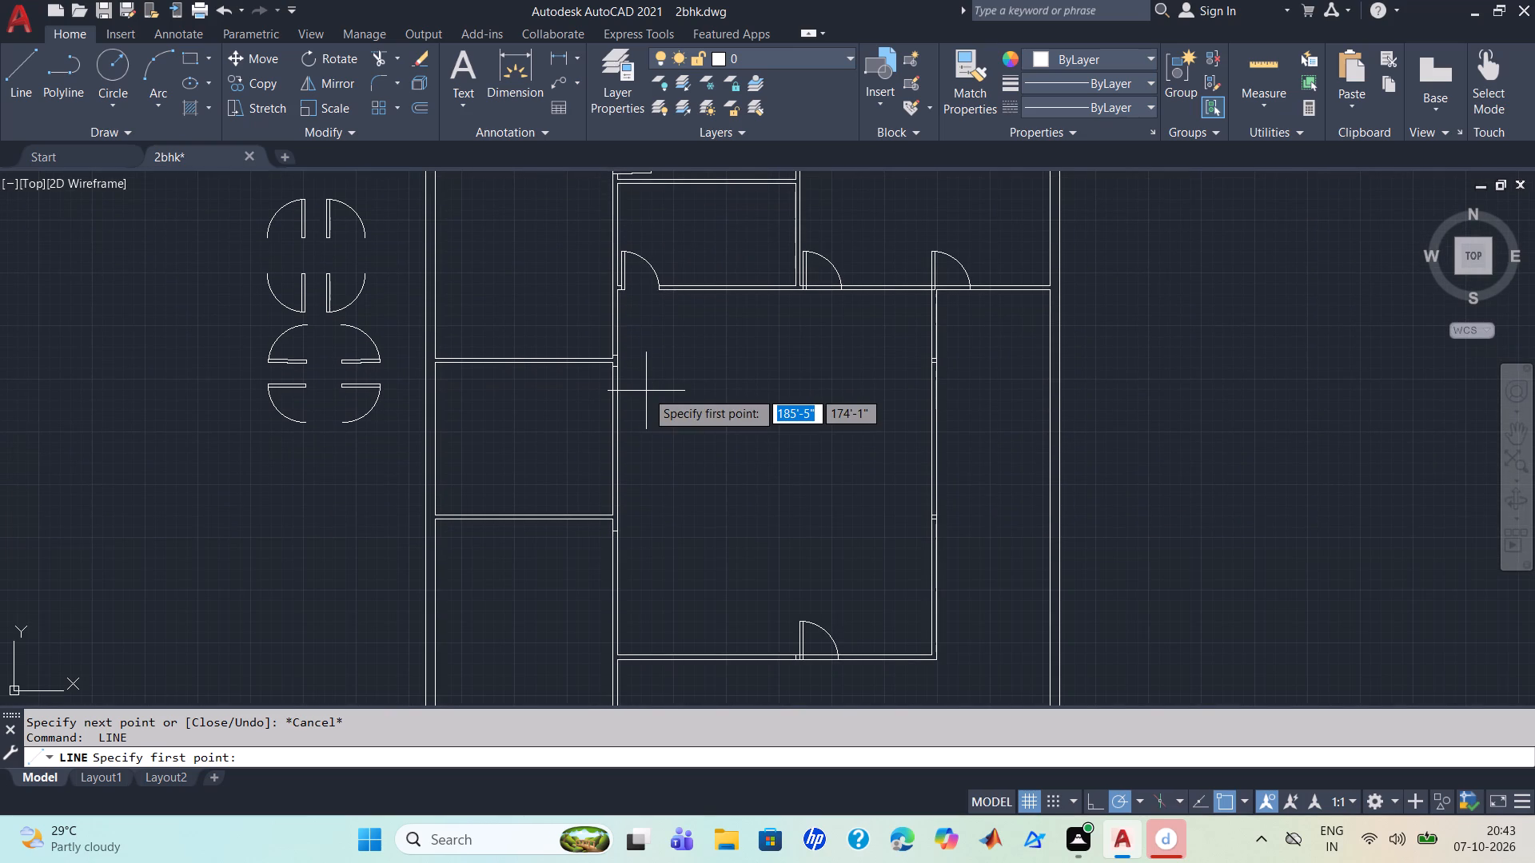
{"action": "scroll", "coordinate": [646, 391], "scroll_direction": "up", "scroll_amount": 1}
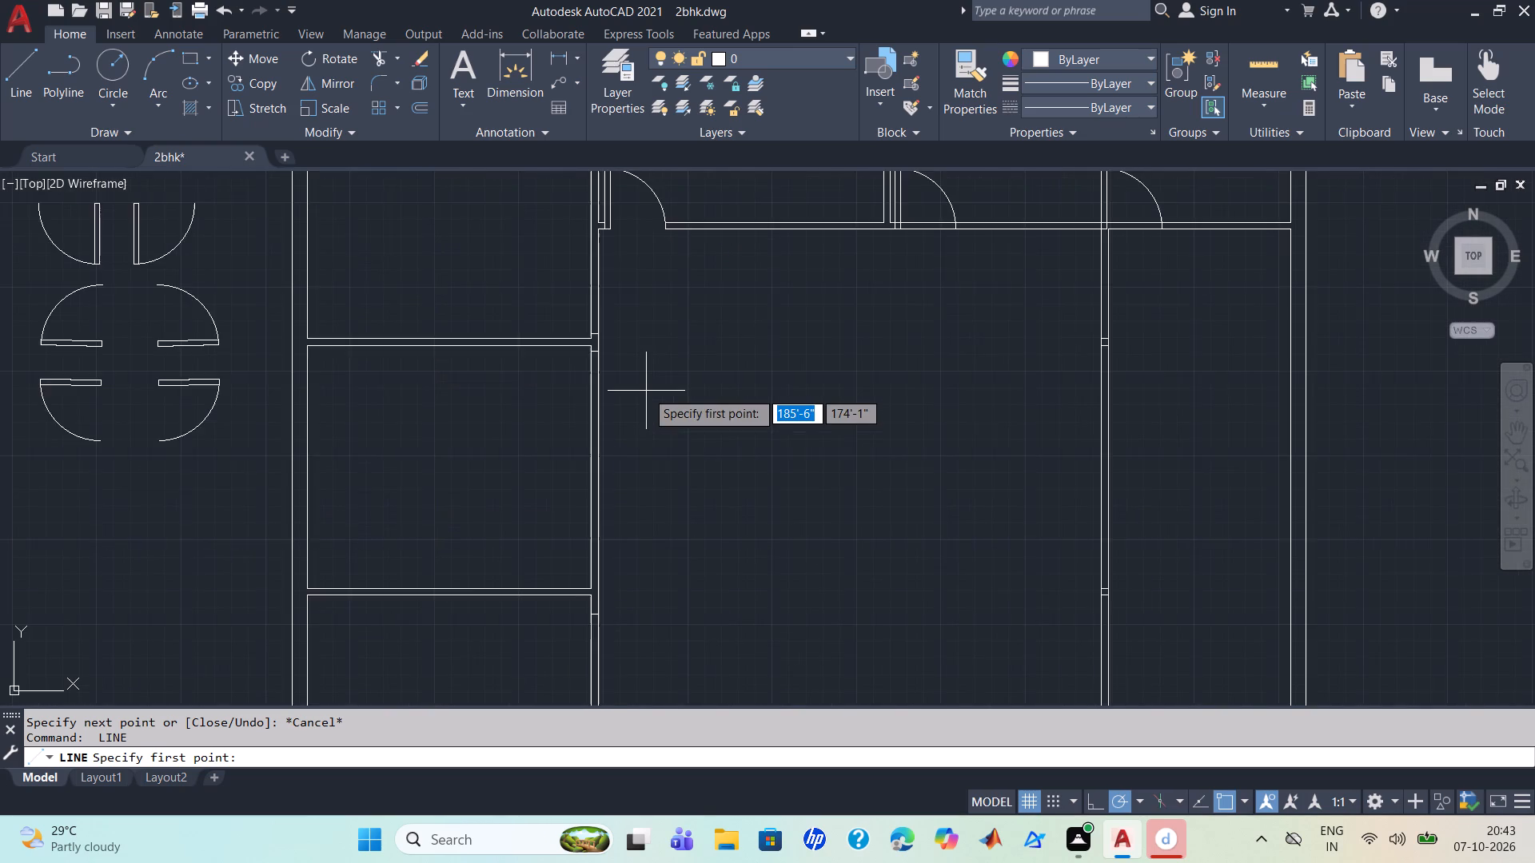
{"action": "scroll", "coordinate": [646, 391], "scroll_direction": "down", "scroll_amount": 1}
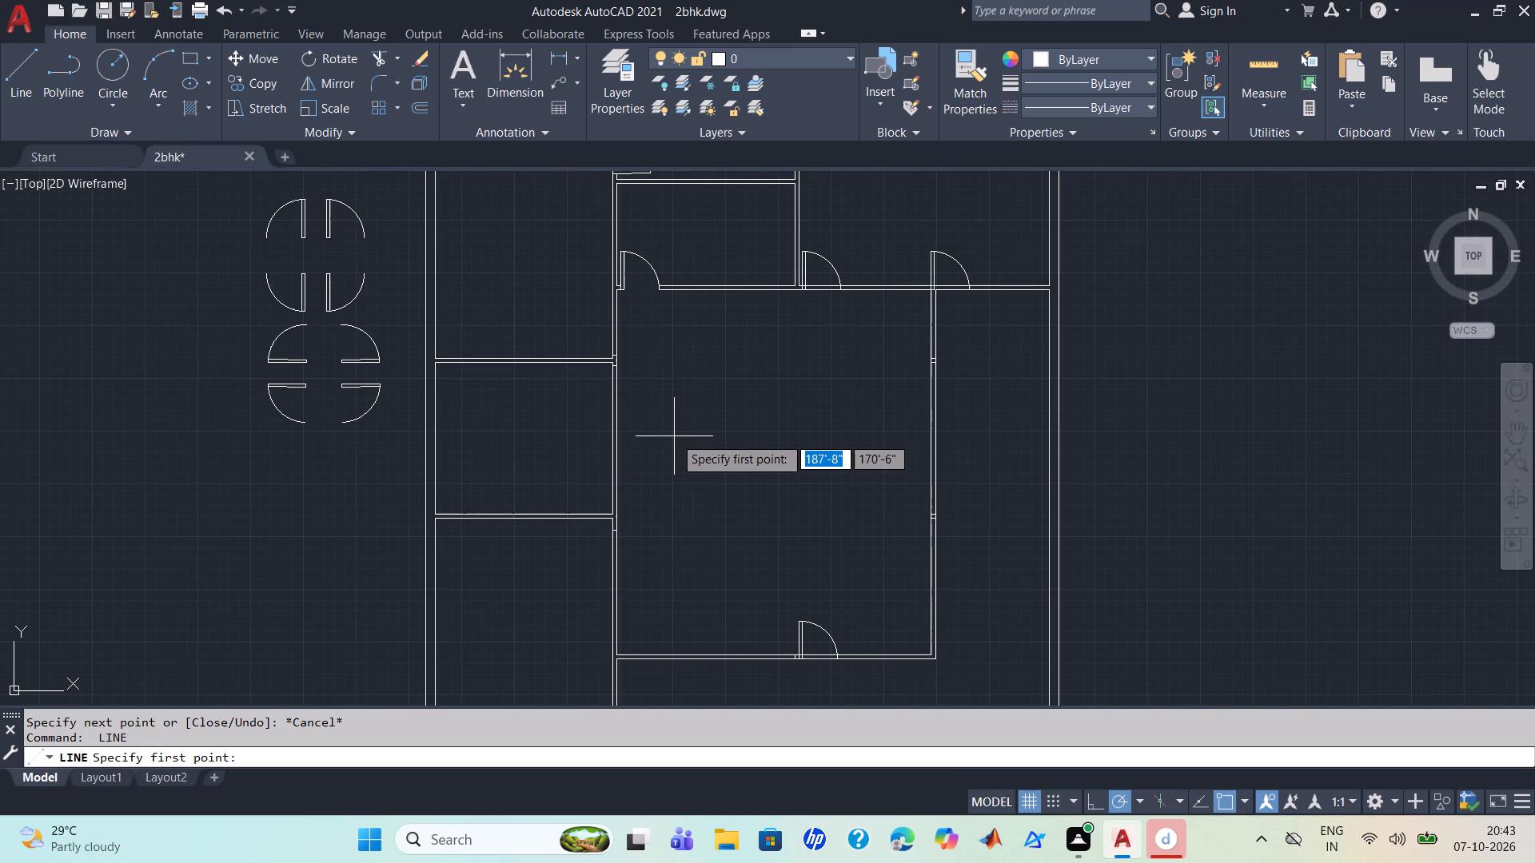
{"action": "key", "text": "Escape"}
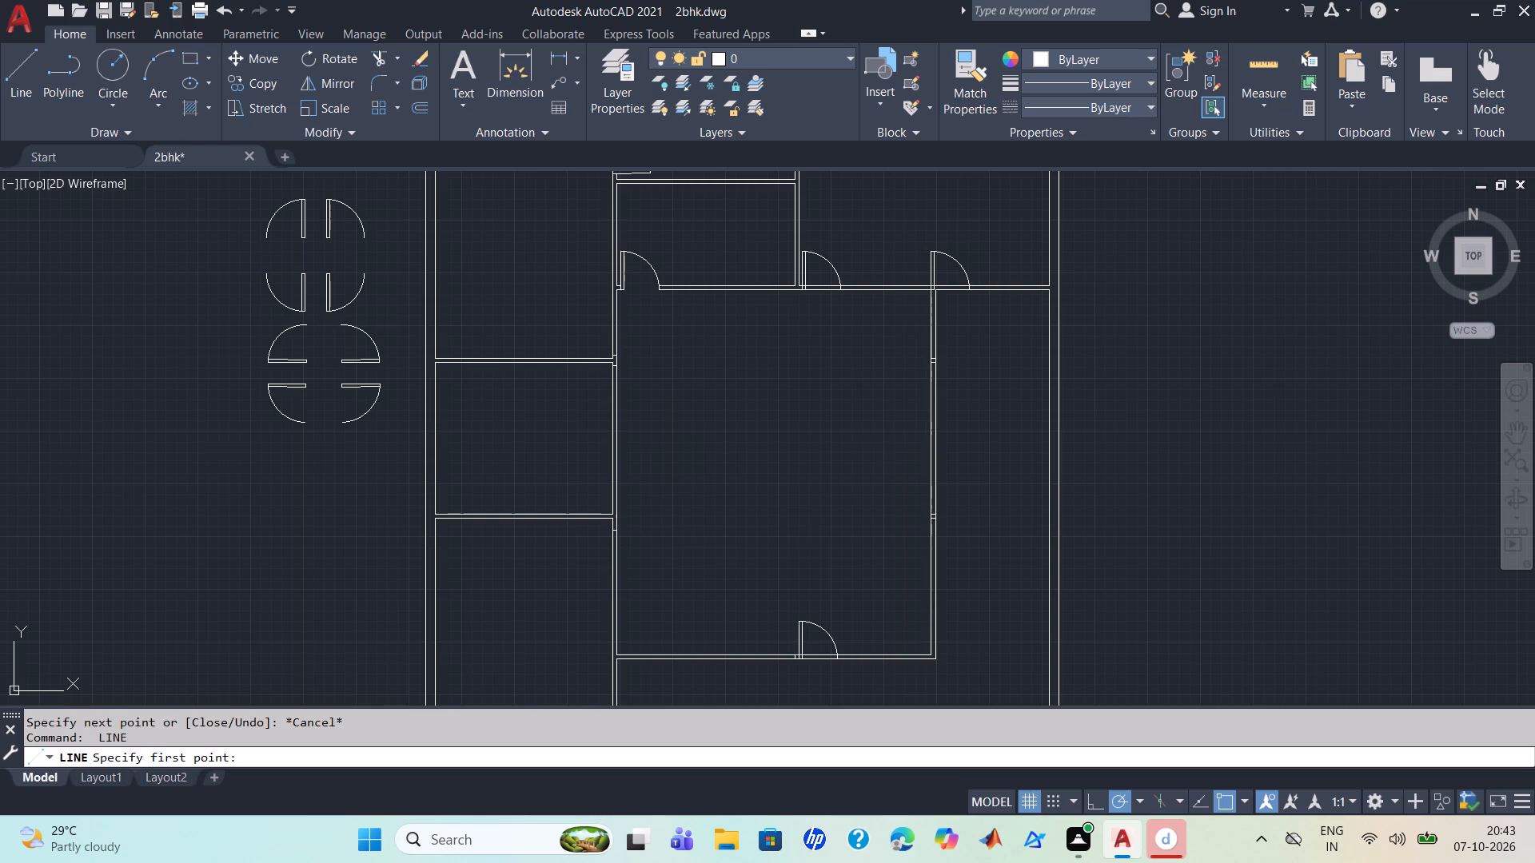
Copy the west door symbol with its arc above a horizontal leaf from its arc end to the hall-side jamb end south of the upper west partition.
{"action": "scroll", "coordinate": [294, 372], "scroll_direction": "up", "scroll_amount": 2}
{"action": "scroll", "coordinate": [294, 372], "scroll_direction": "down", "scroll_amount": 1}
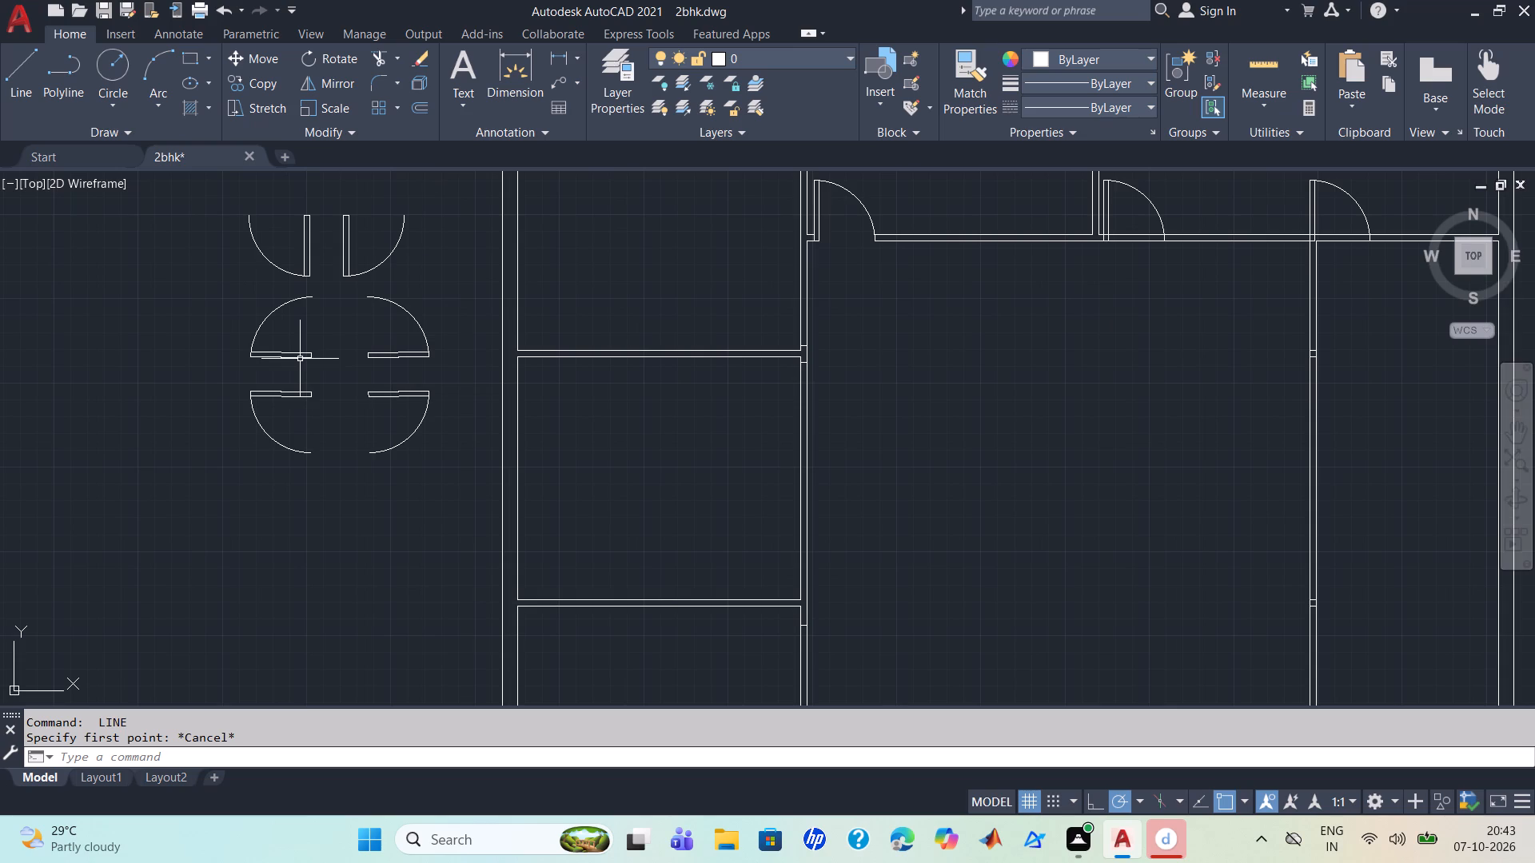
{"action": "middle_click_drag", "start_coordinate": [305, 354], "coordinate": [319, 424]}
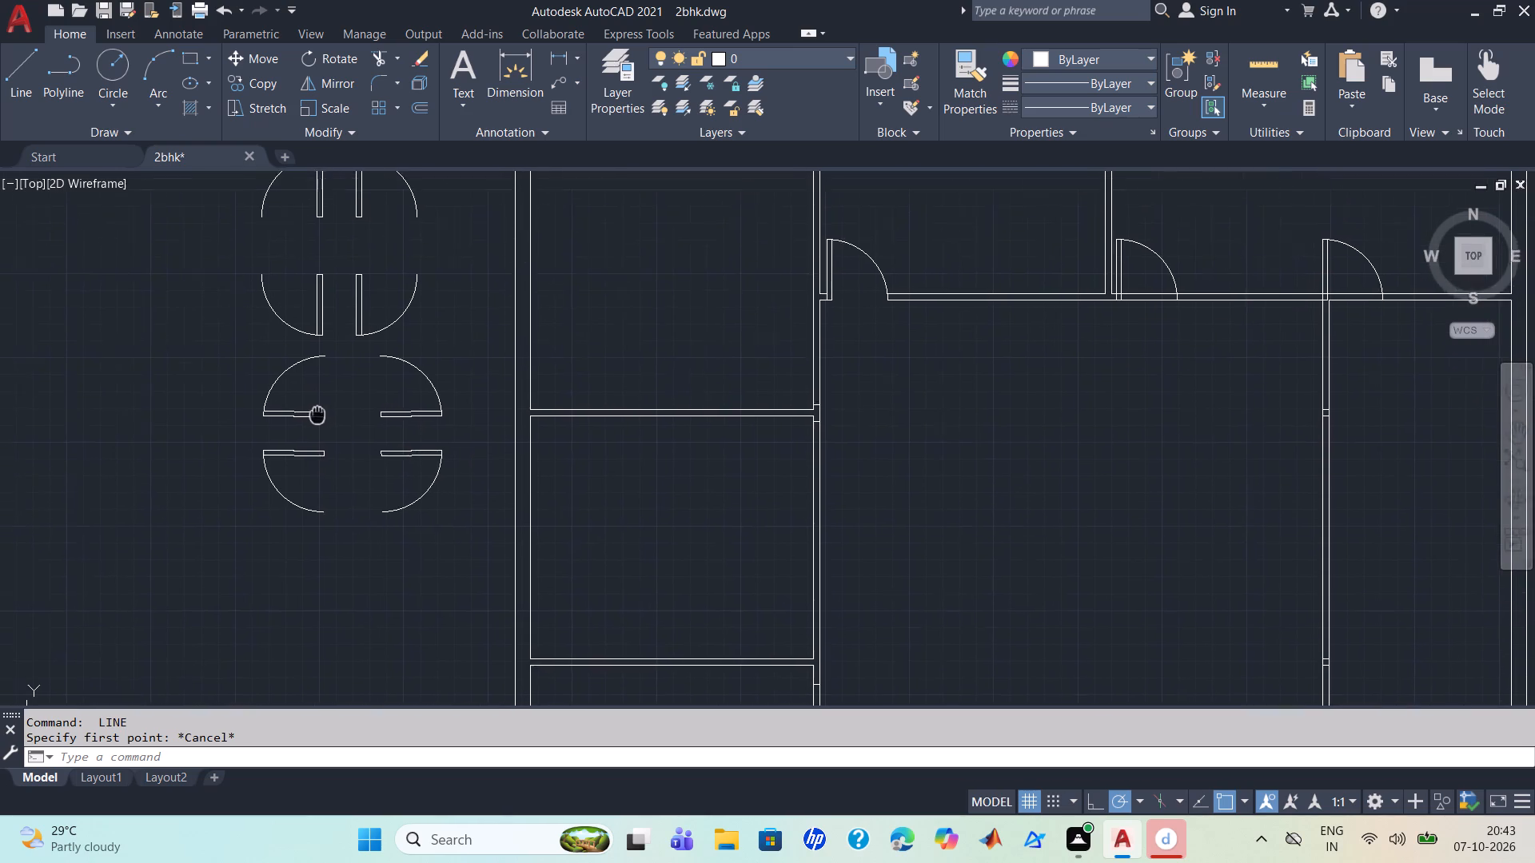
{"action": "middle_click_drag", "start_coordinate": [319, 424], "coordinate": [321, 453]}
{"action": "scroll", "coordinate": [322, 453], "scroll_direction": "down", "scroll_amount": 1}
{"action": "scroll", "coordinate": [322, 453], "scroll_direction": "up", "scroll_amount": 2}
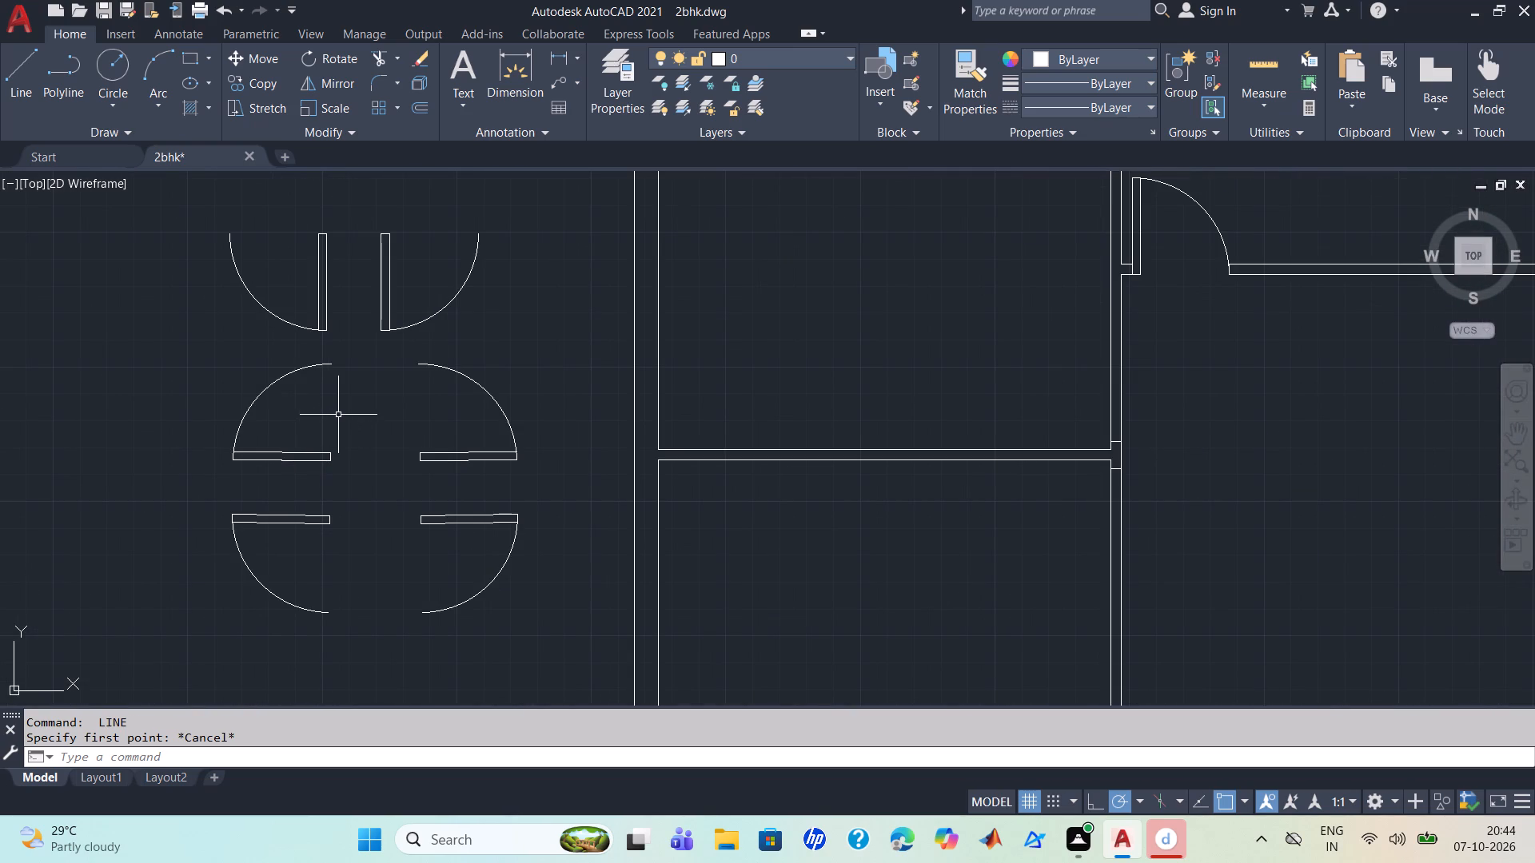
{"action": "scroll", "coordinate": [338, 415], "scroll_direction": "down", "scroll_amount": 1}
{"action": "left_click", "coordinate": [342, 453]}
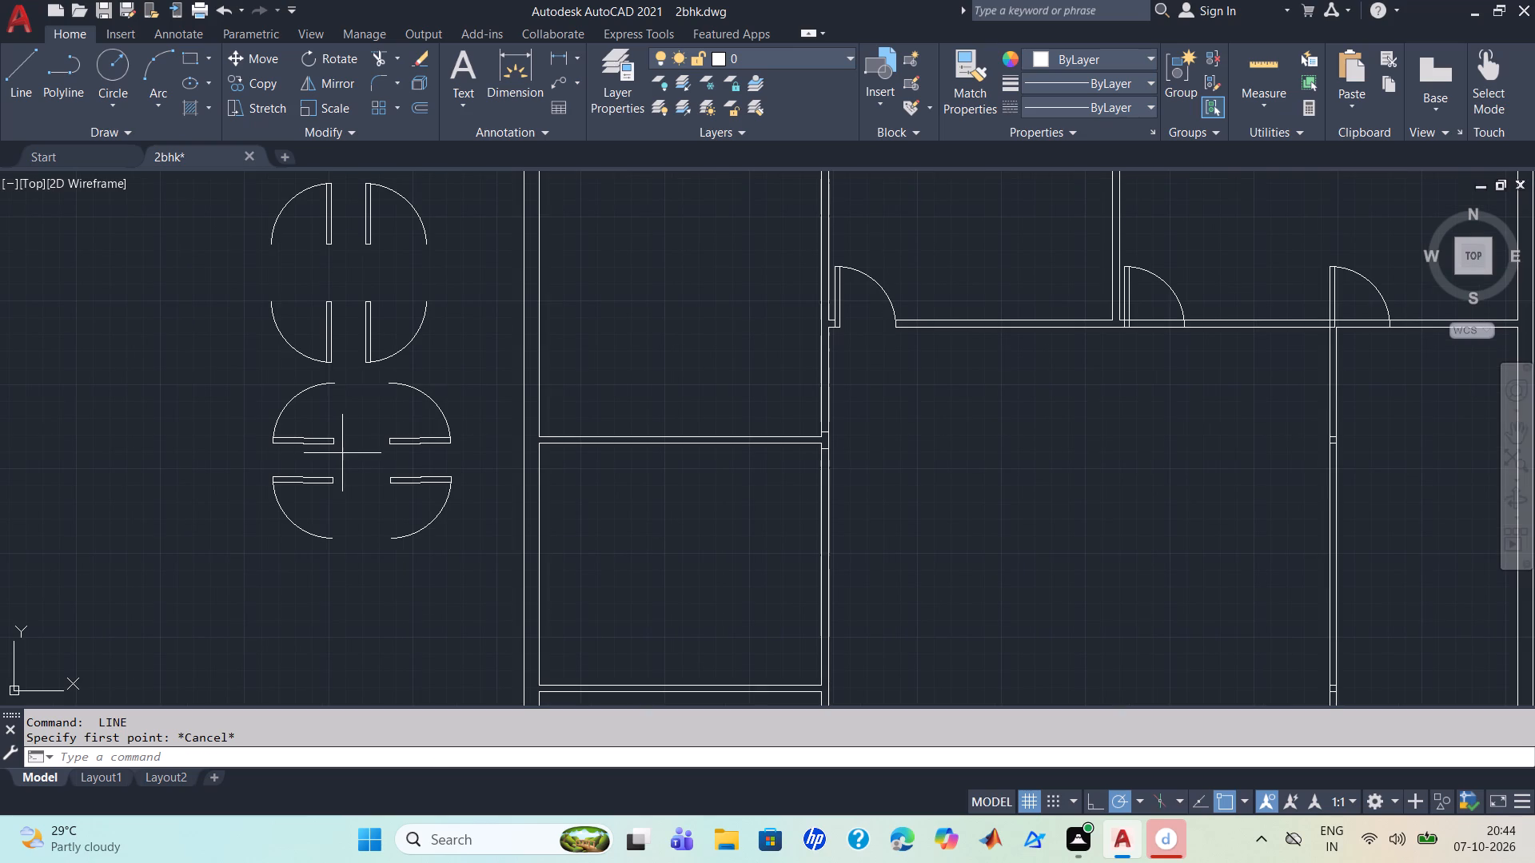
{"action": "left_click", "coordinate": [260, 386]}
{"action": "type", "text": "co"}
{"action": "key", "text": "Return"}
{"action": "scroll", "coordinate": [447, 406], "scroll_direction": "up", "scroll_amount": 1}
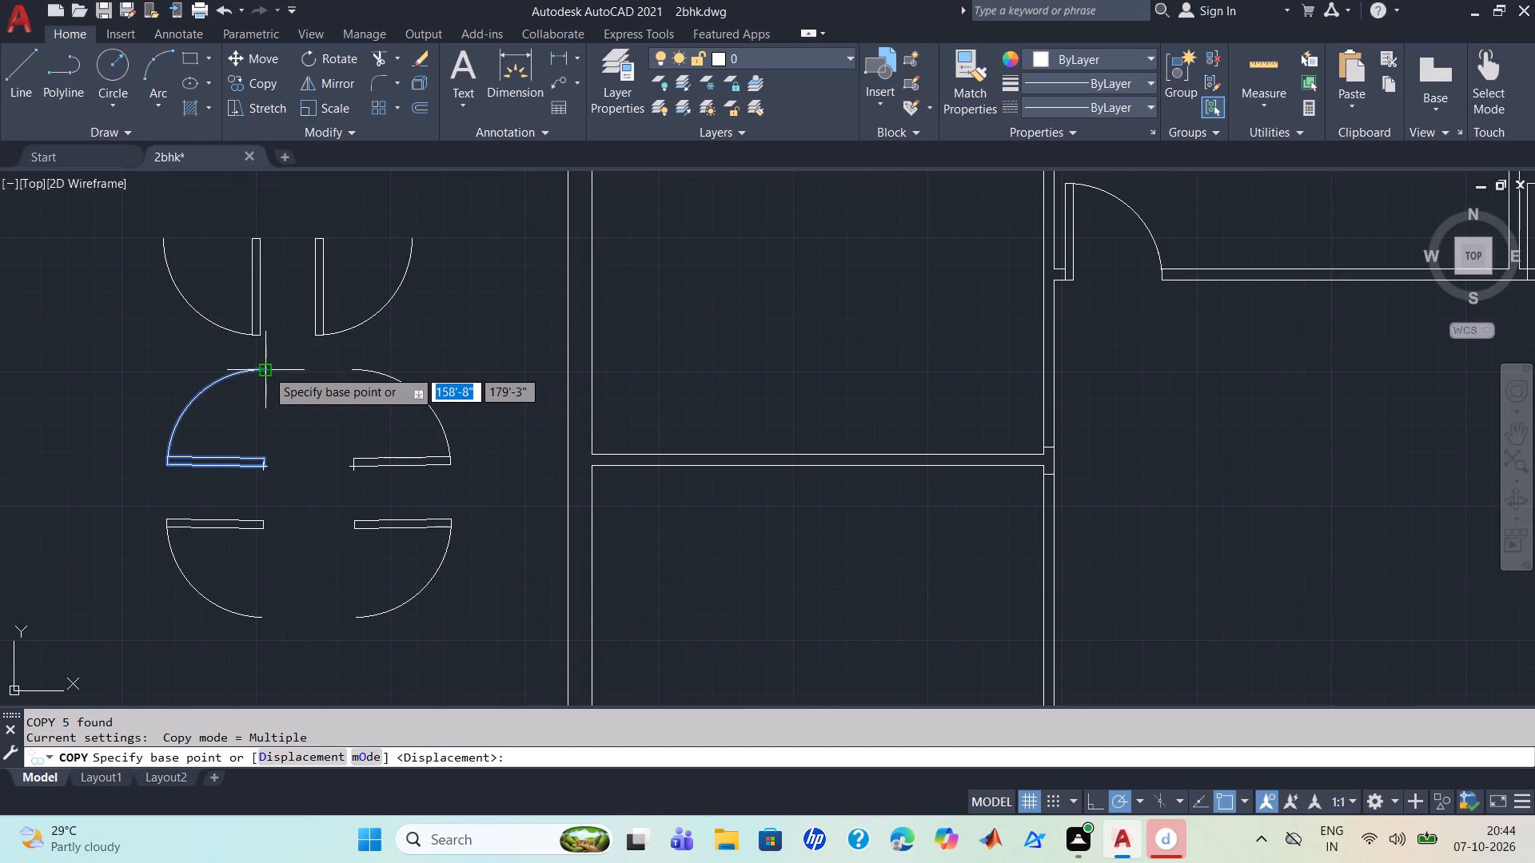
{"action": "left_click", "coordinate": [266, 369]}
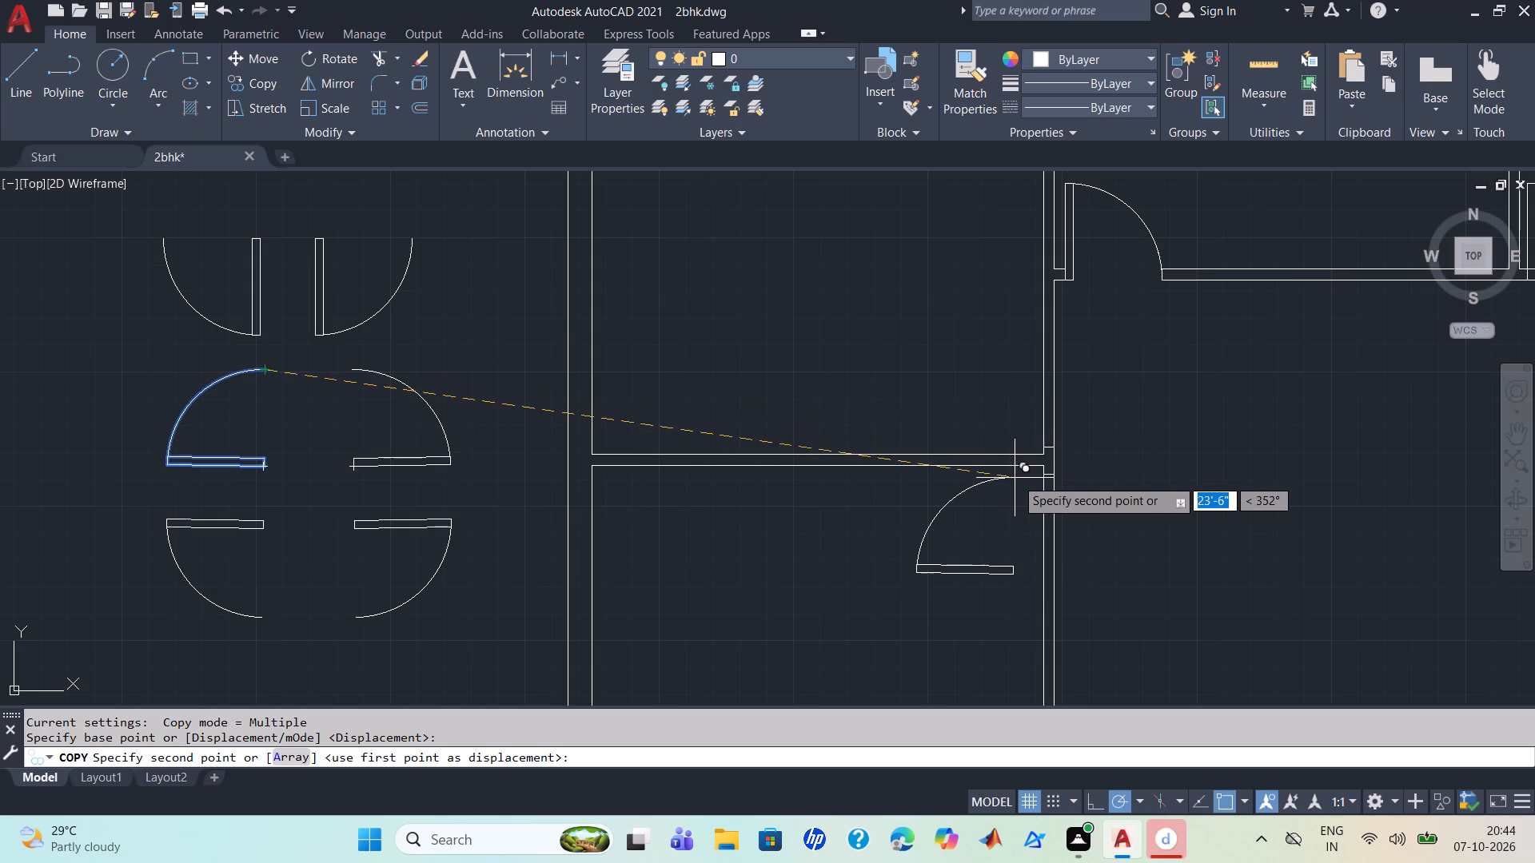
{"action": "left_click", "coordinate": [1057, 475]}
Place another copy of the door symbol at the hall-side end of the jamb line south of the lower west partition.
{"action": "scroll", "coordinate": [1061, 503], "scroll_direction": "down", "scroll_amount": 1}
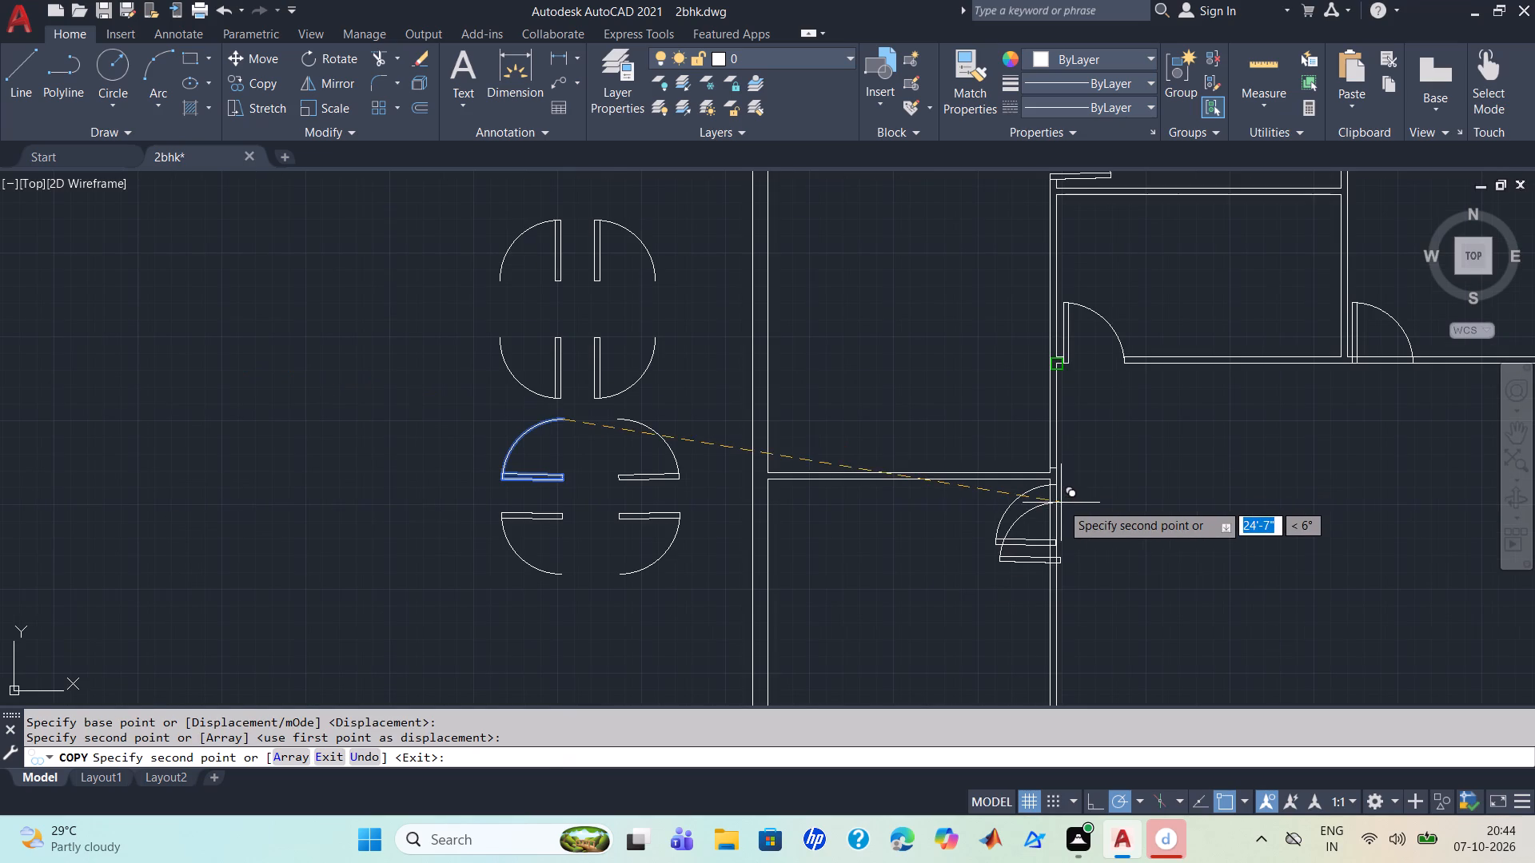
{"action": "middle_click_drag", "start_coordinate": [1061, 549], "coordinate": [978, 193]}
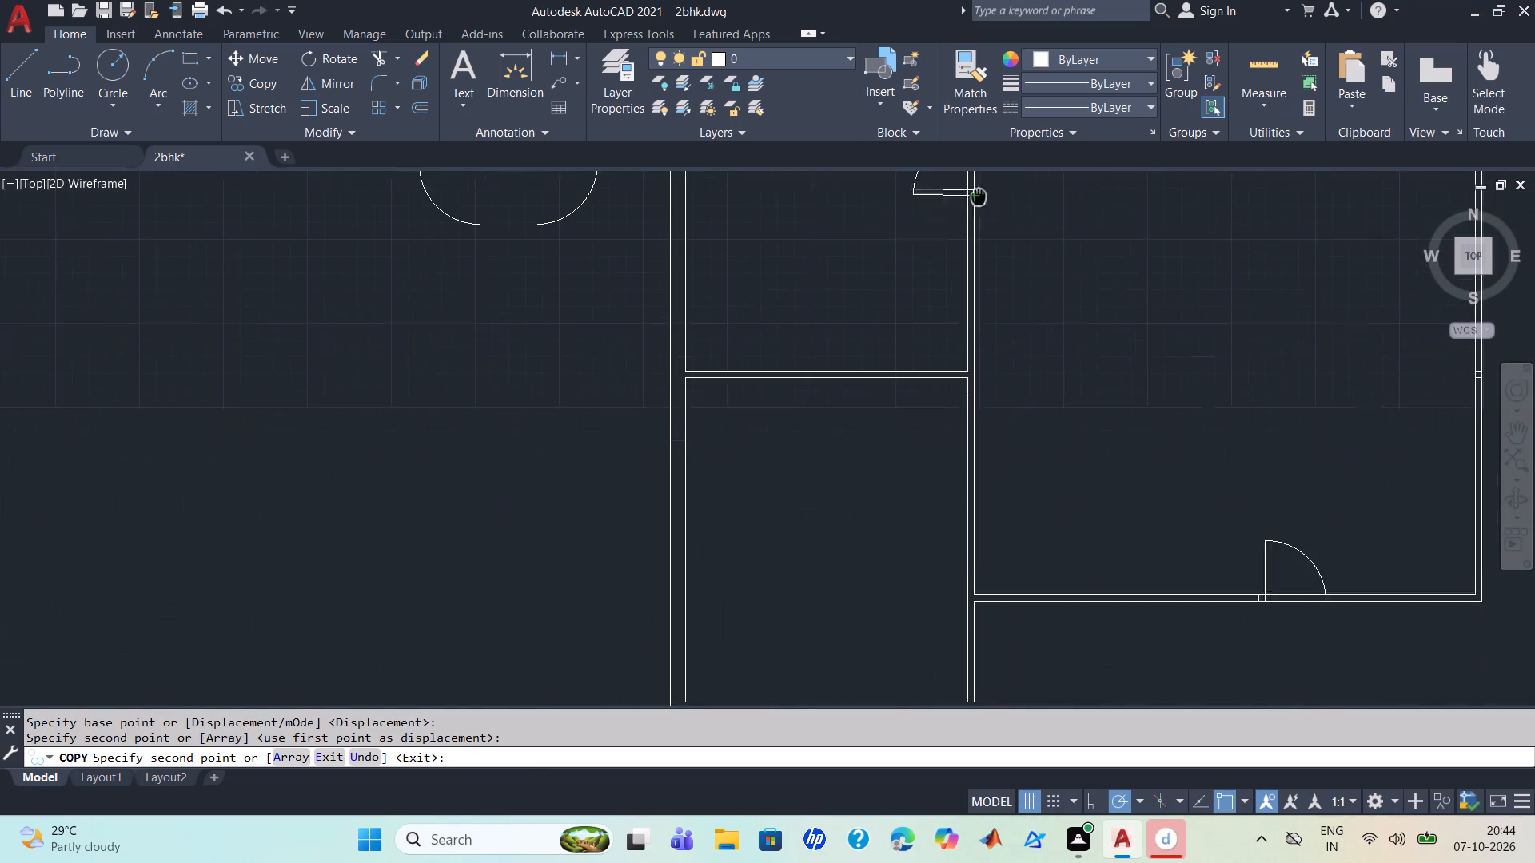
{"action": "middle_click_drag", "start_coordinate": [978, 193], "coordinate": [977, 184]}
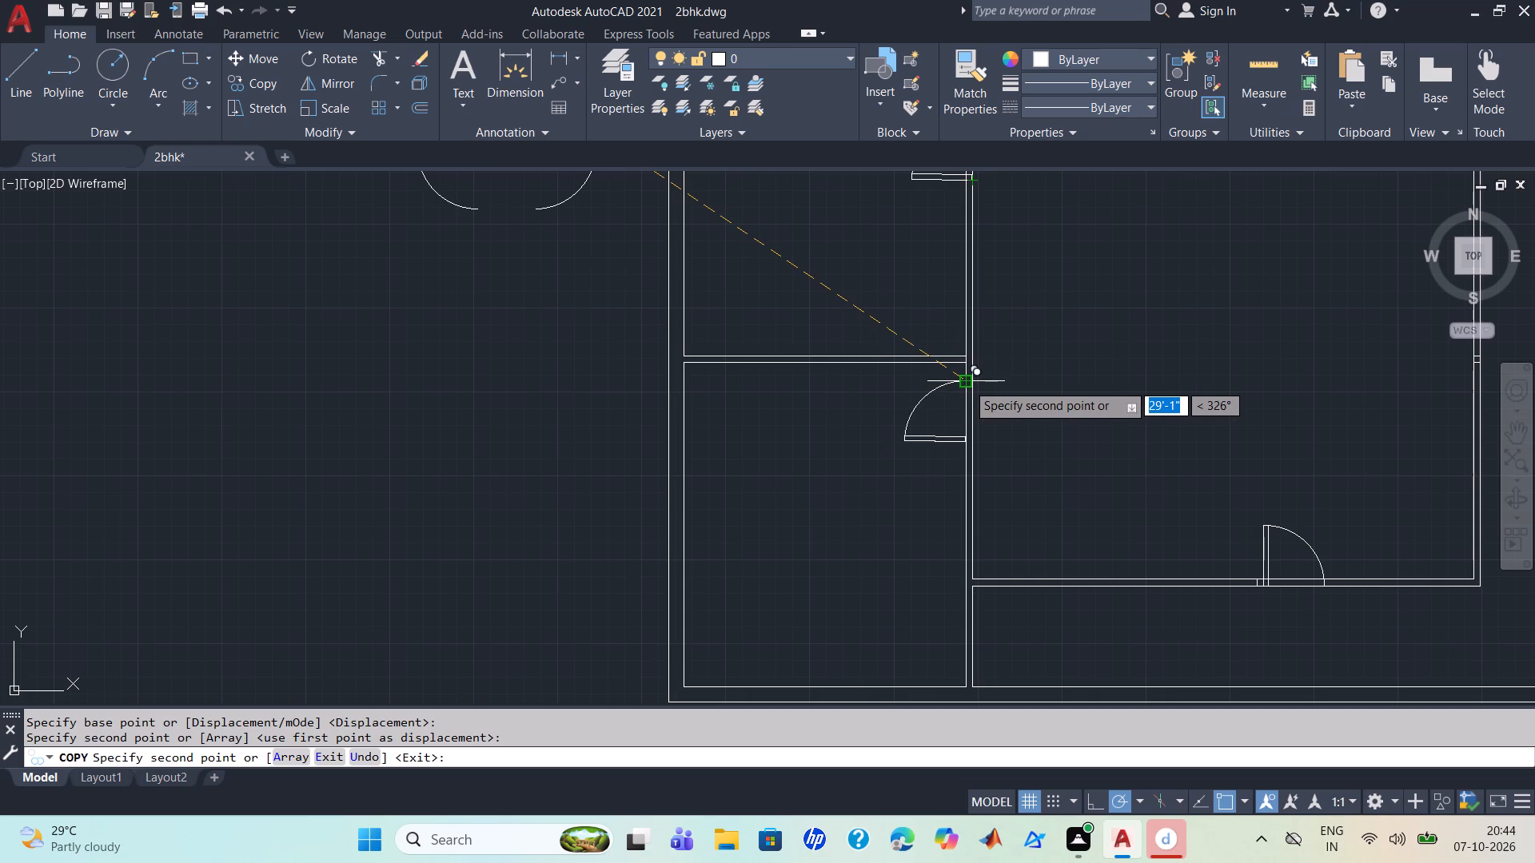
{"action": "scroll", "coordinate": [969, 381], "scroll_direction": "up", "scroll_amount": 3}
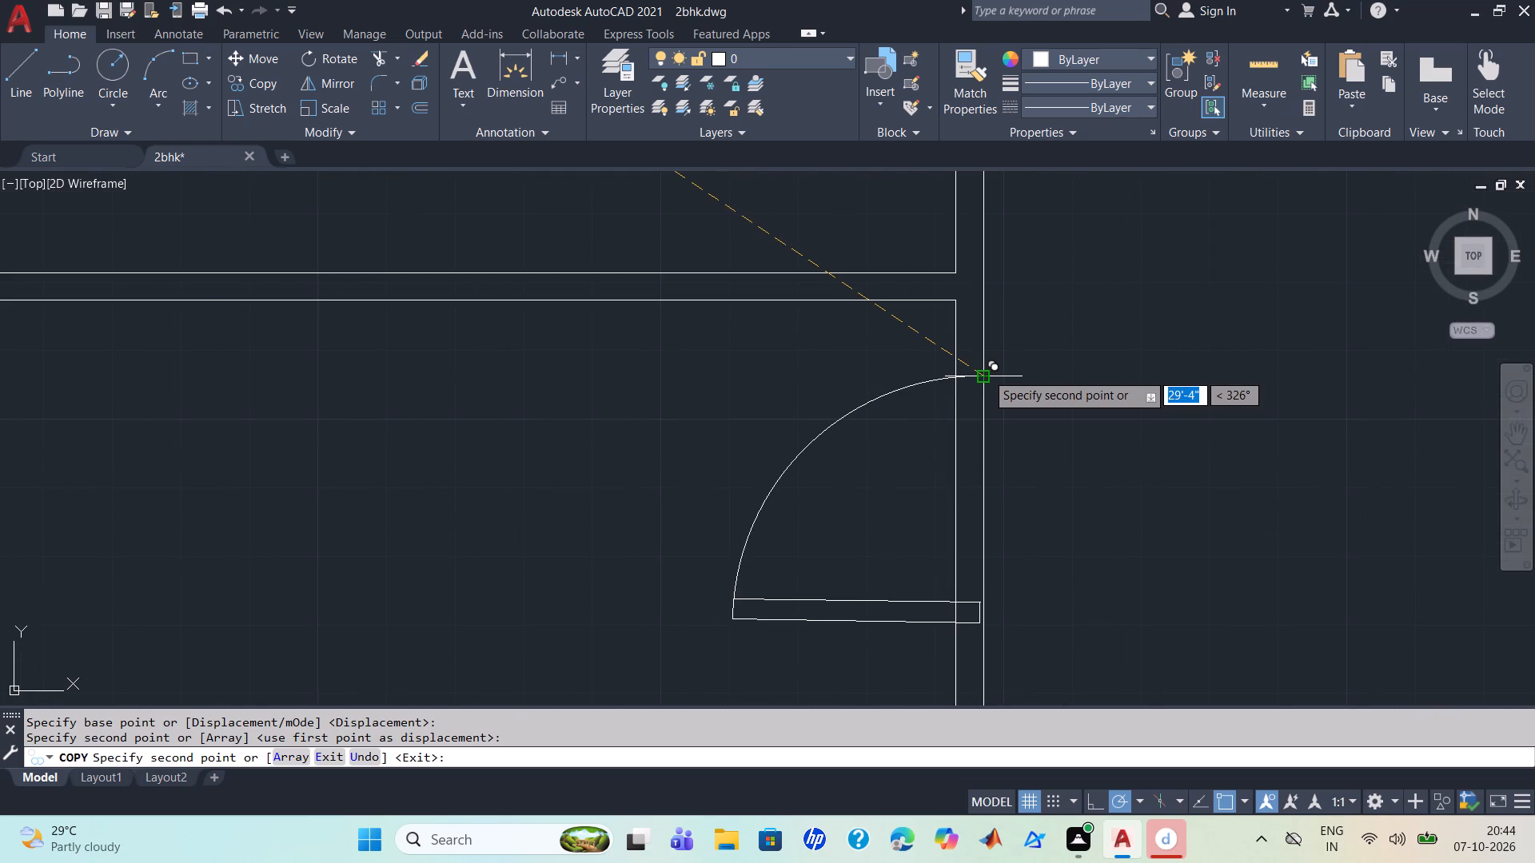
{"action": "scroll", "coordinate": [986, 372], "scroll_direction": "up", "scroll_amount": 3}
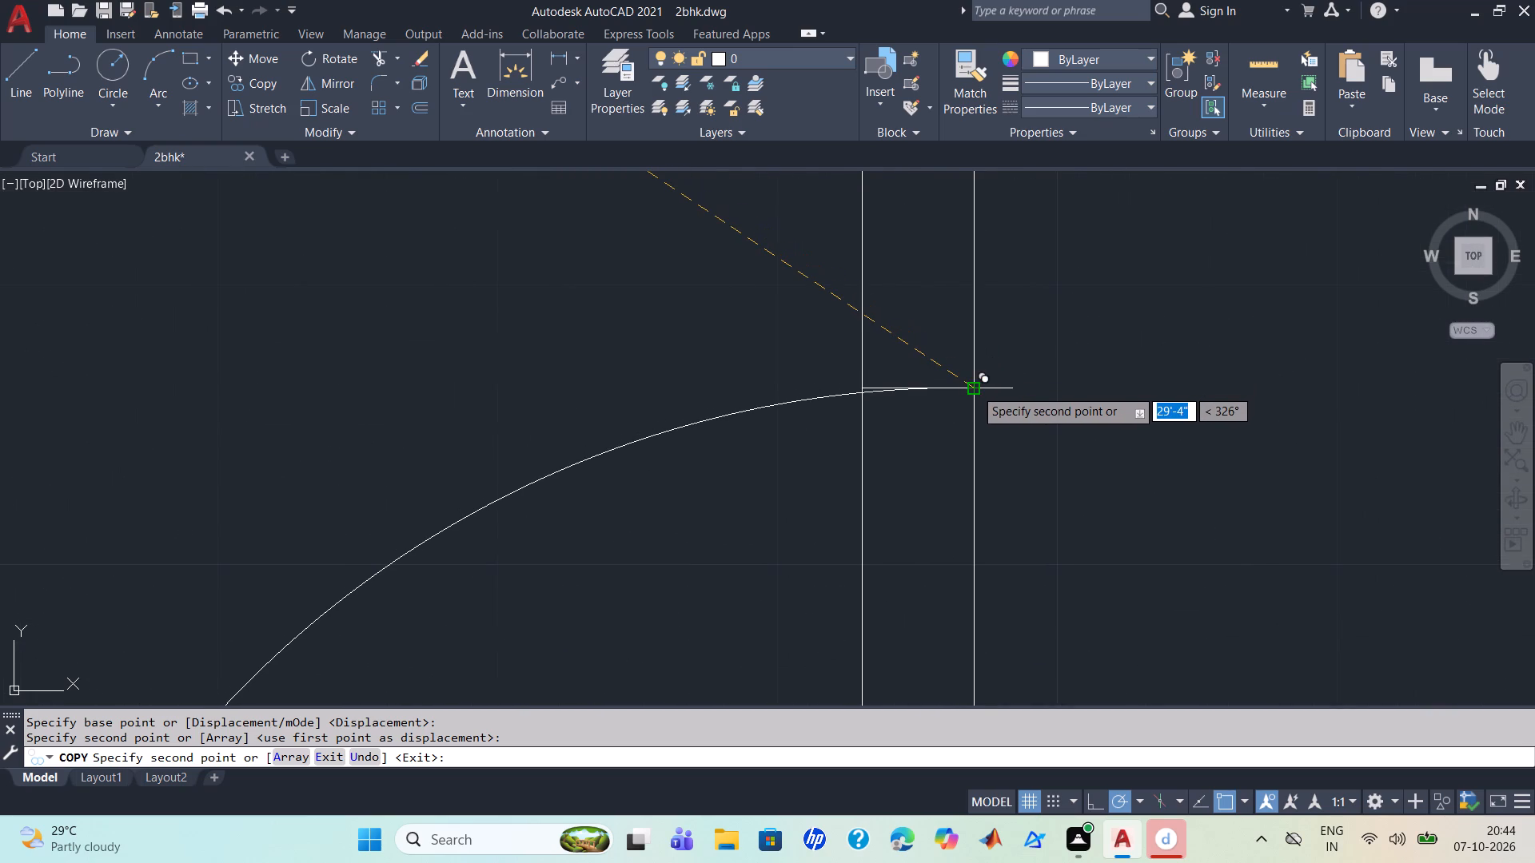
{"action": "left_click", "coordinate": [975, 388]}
Examine how the copied door's arc and leaf sit against the hall's west wall by the lower west partition.
{"action": "scroll", "coordinate": [975, 388], "scroll_direction": "down", "scroll_amount": 4}
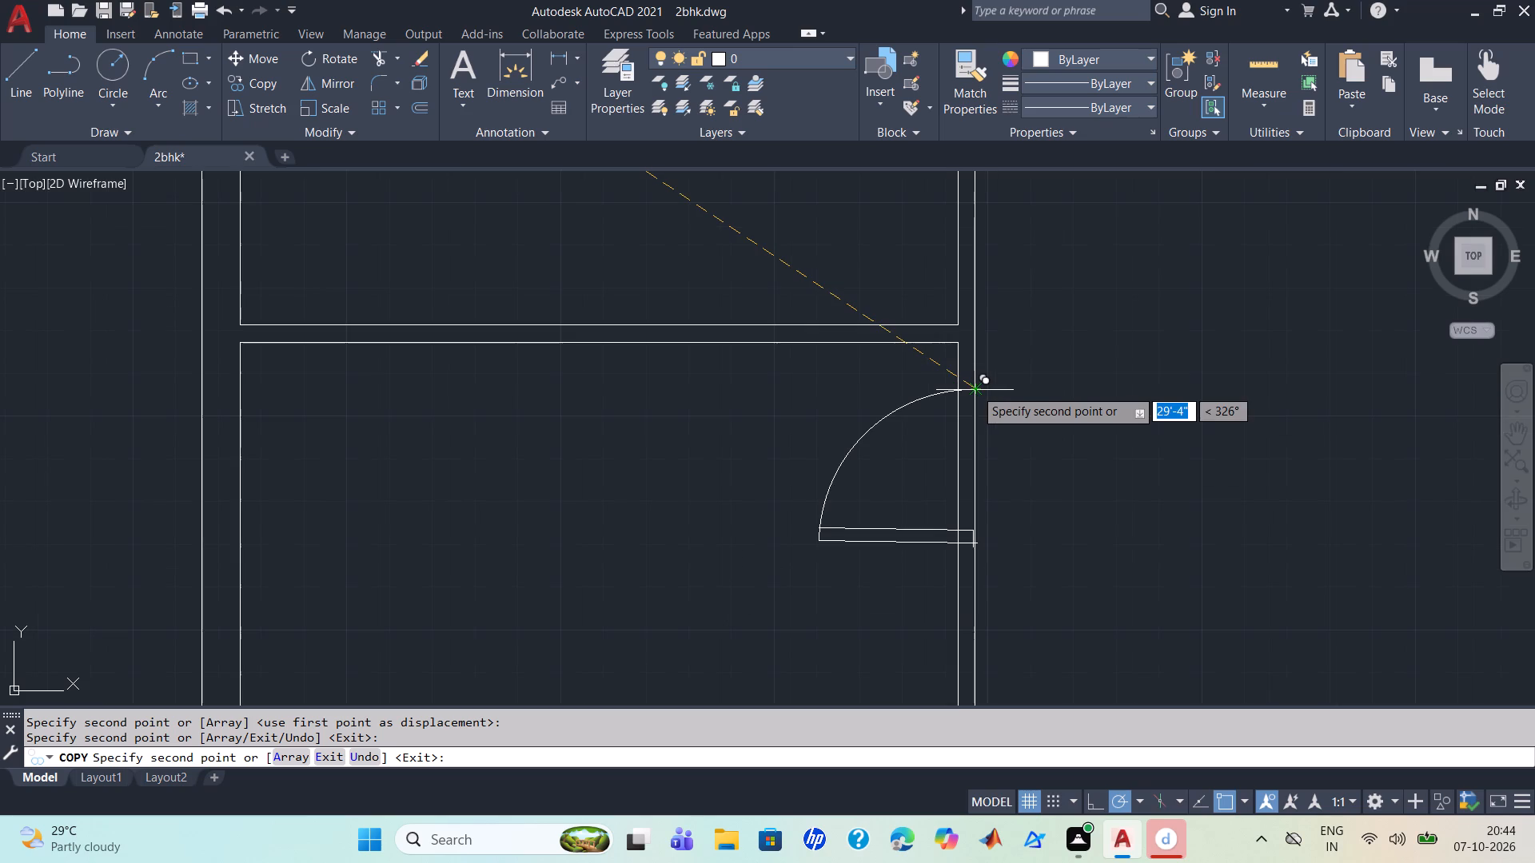
{"action": "scroll", "coordinate": [975, 388], "scroll_direction": "up", "scroll_amount": 3}
{"action": "middle_click_drag", "start_coordinate": [971, 450], "coordinate": [970, 447]}
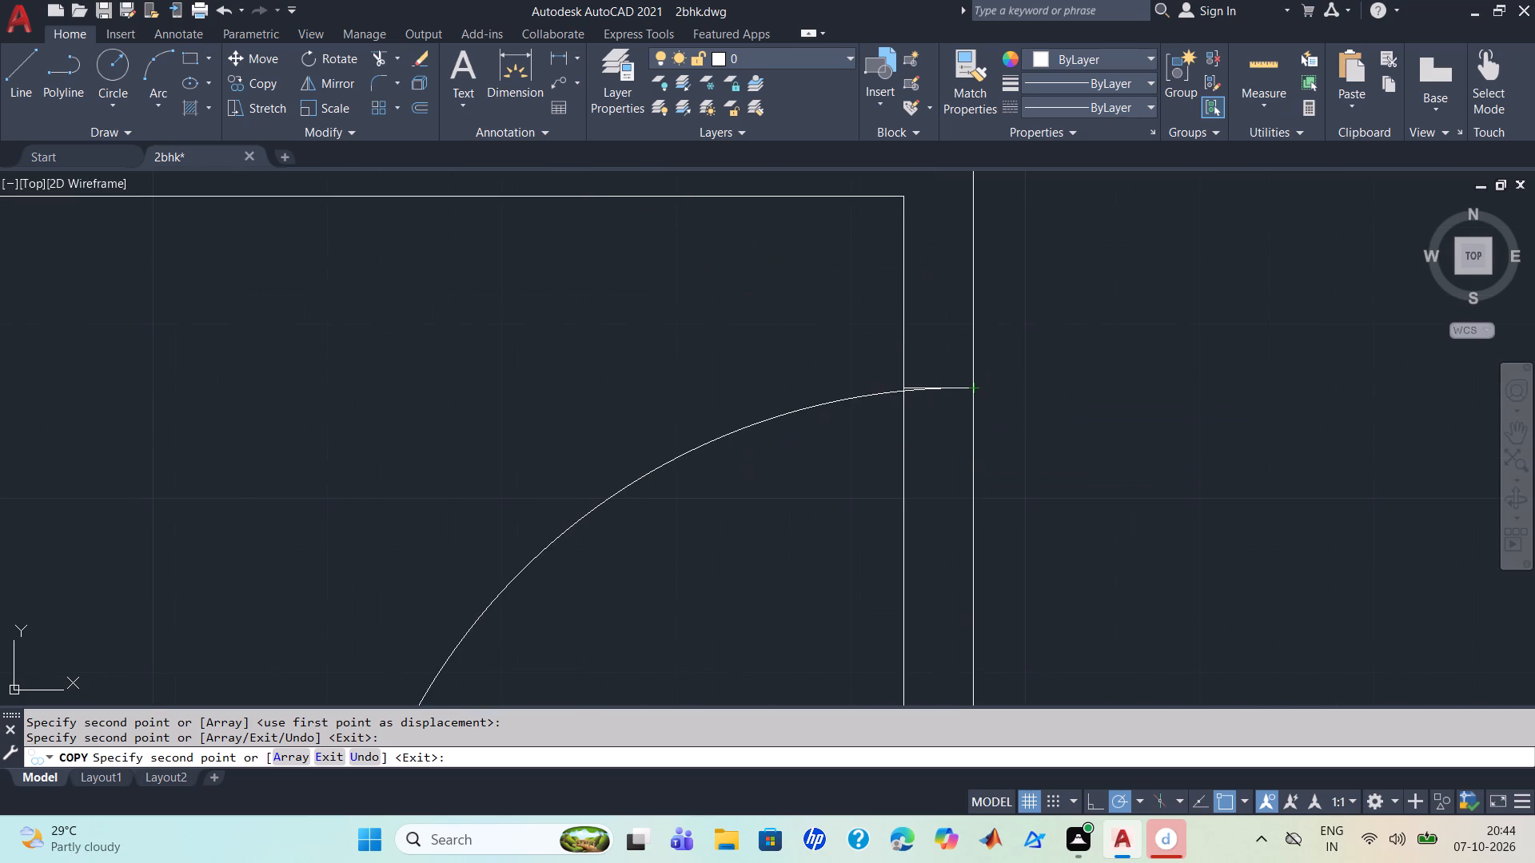
{"action": "middle_click_drag", "start_coordinate": [970, 447], "coordinate": [918, 0]}
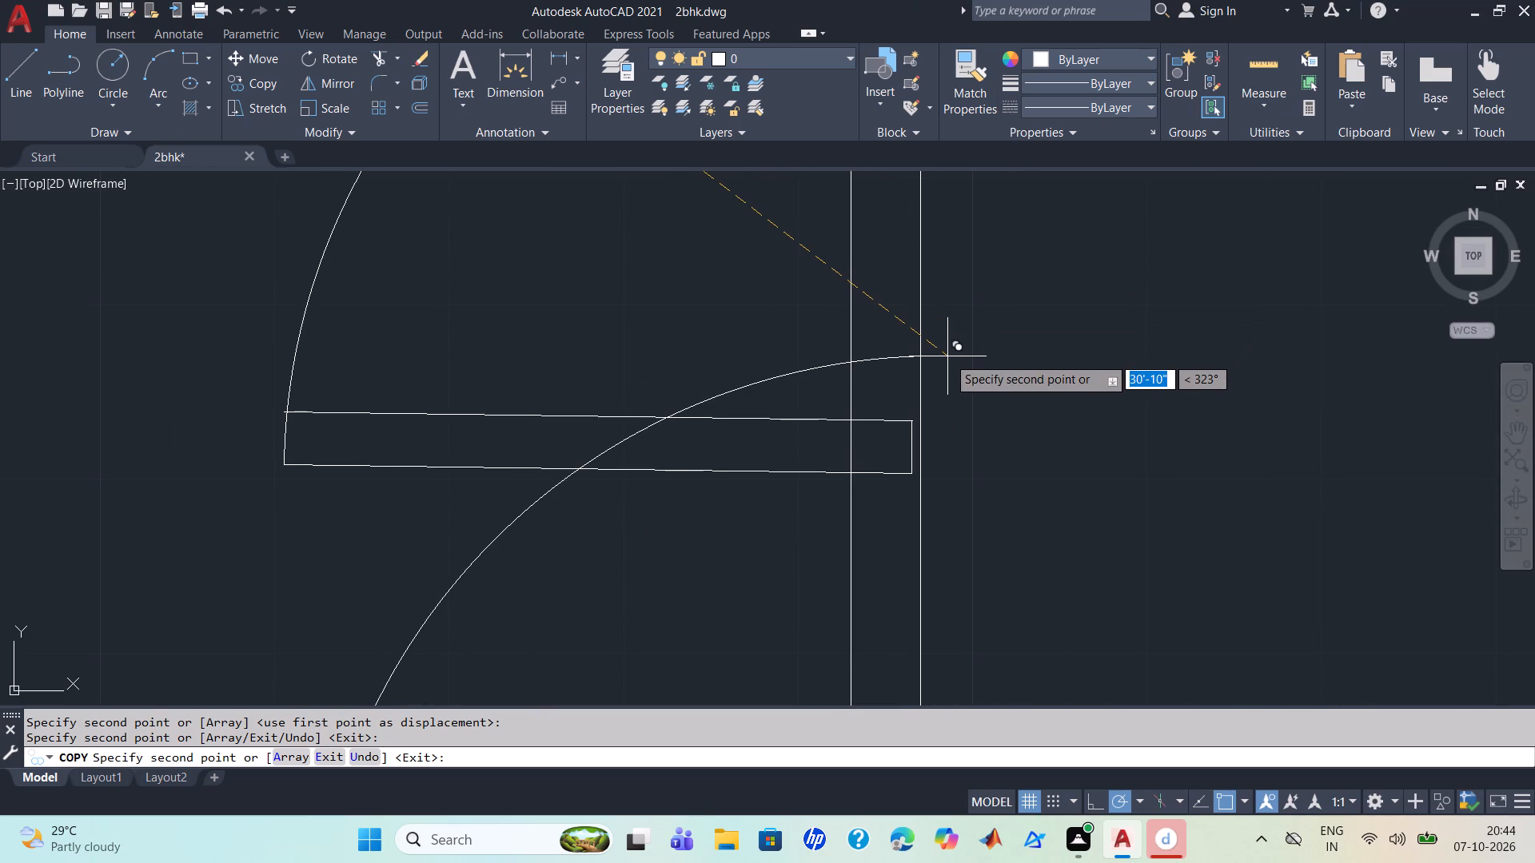
{"action": "scroll", "coordinate": [947, 356], "scroll_direction": "up", "scroll_amount": 1}
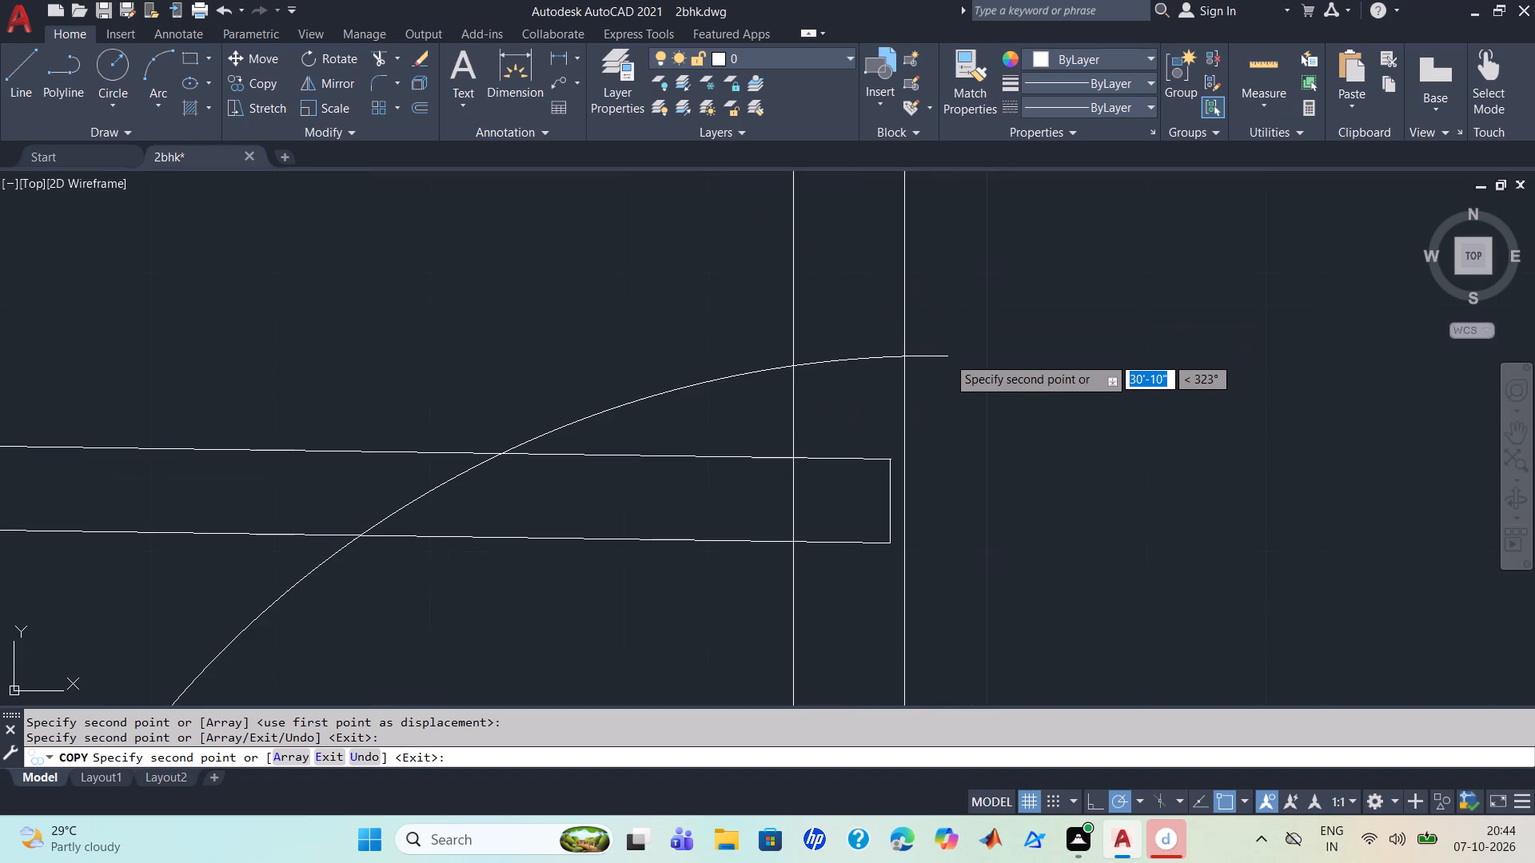
{"action": "scroll", "coordinate": [947, 356], "scroll_direction": "down", "scroll_amount": 4}
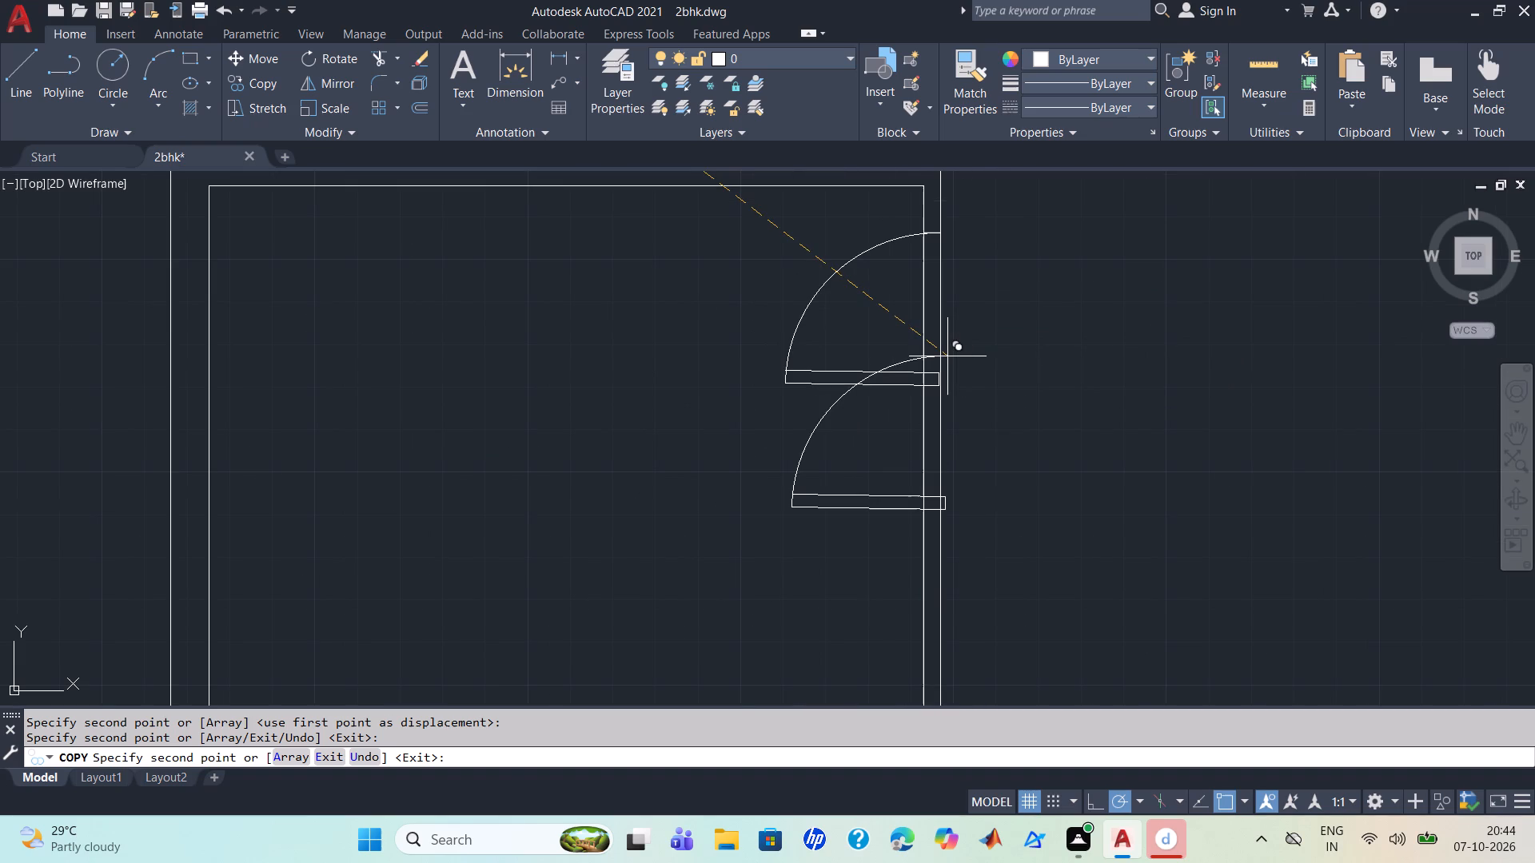
{"action": "scroll", "coordinate": [943, 369], "scroll_direction": "down", "scroll_amount": 1}
{"action": "middle_click_drag", "start_coordinate": [943, 369], "coordinate": [1024, 539]}
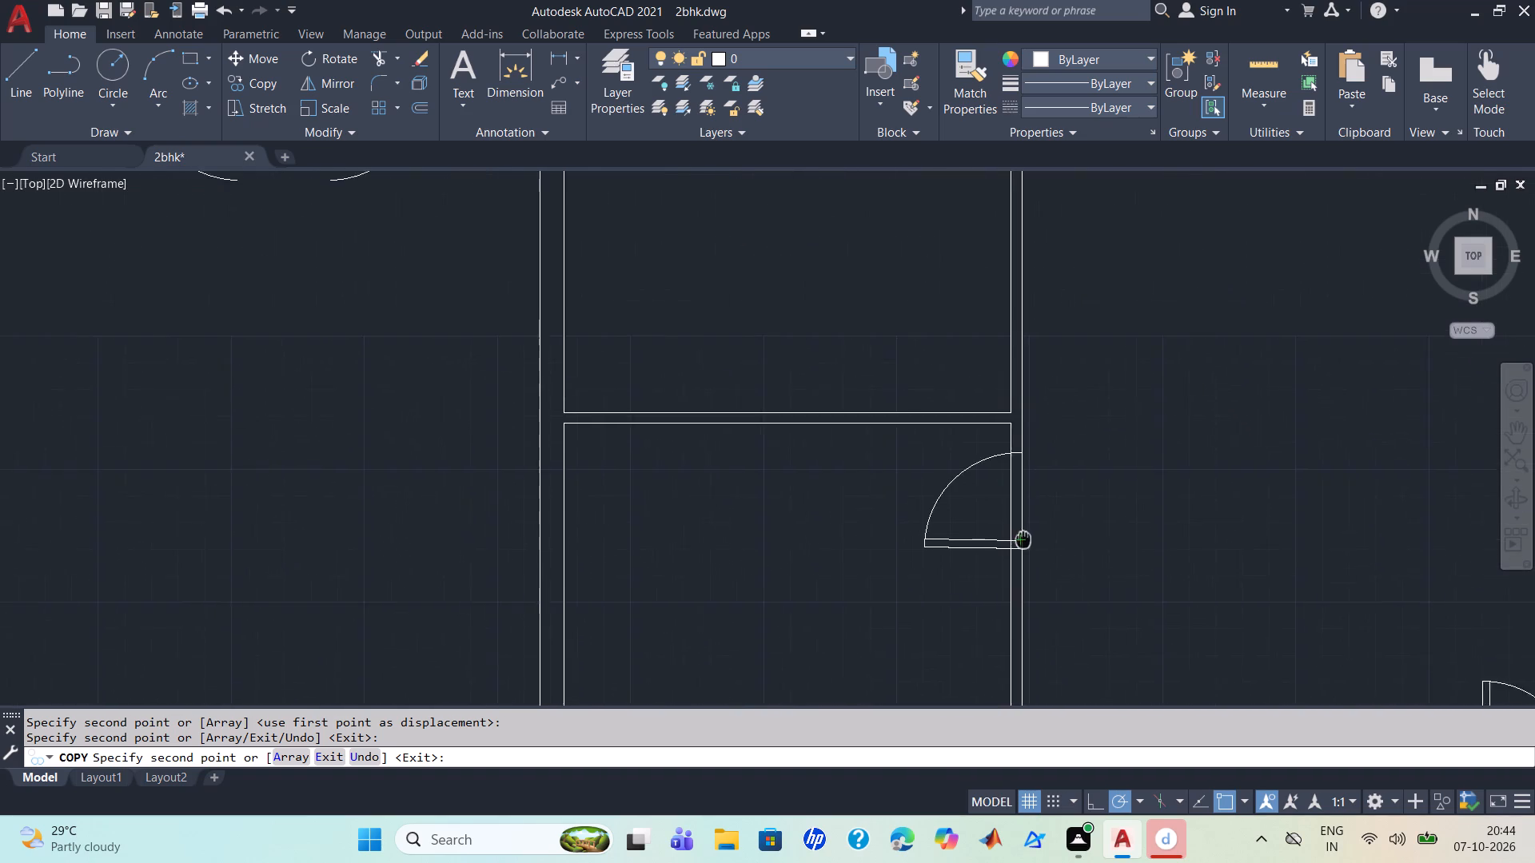
{"action": "middle_click_drag", "start_coordinate": [1024, 539], "coordinate": [1044, 680]}
{"action": "scroll", "coordinate": [1043, 677], "scroll_direction": "up", "scroll_amount": 2}
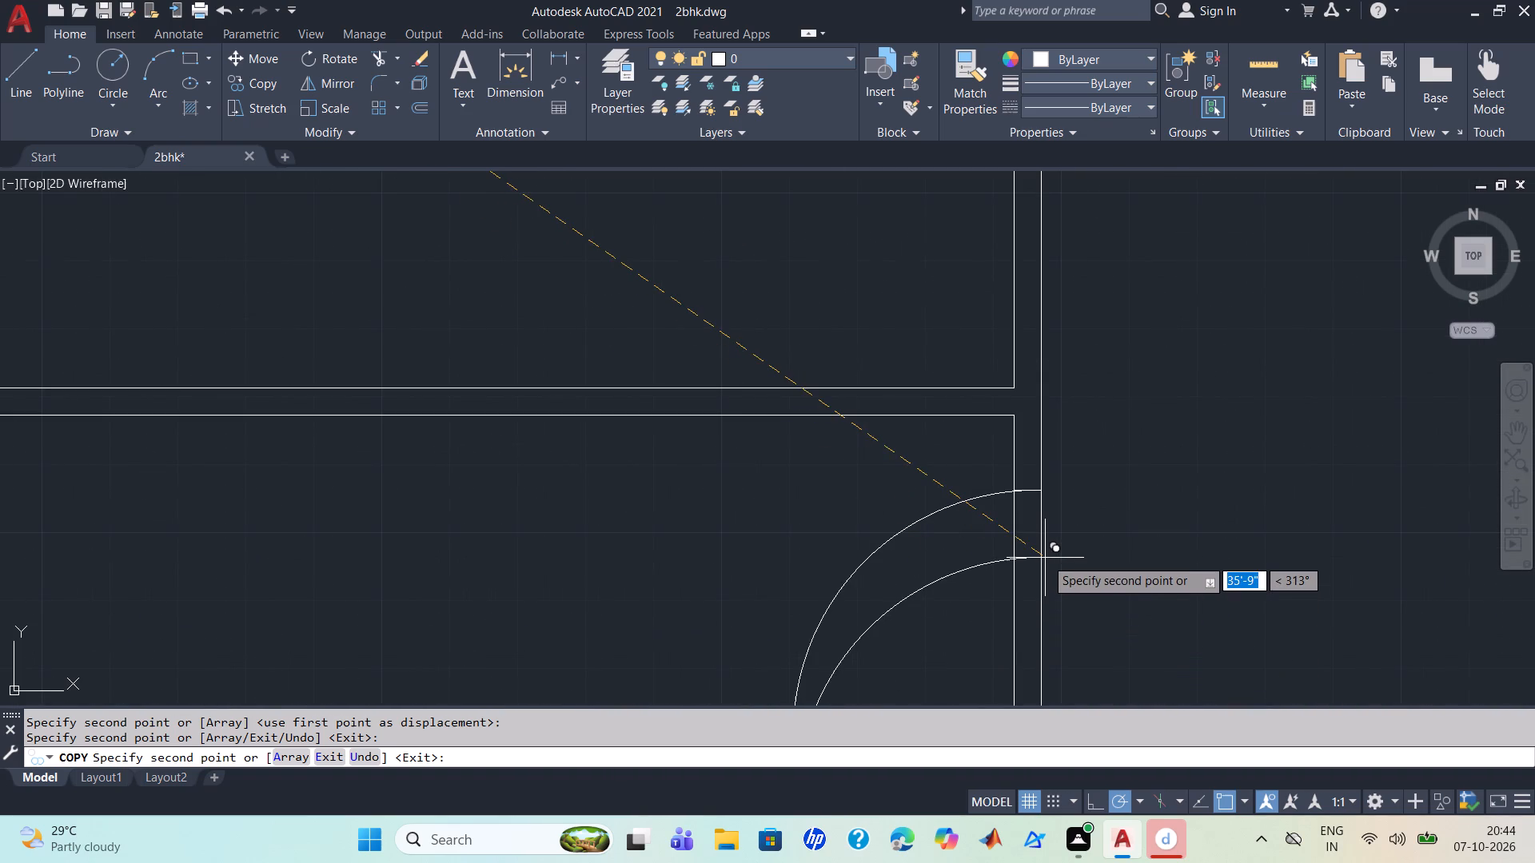
{"action": "middle_click_drag", "start_coordinate": [1086, 412], "coordinate": [1072, 862]}
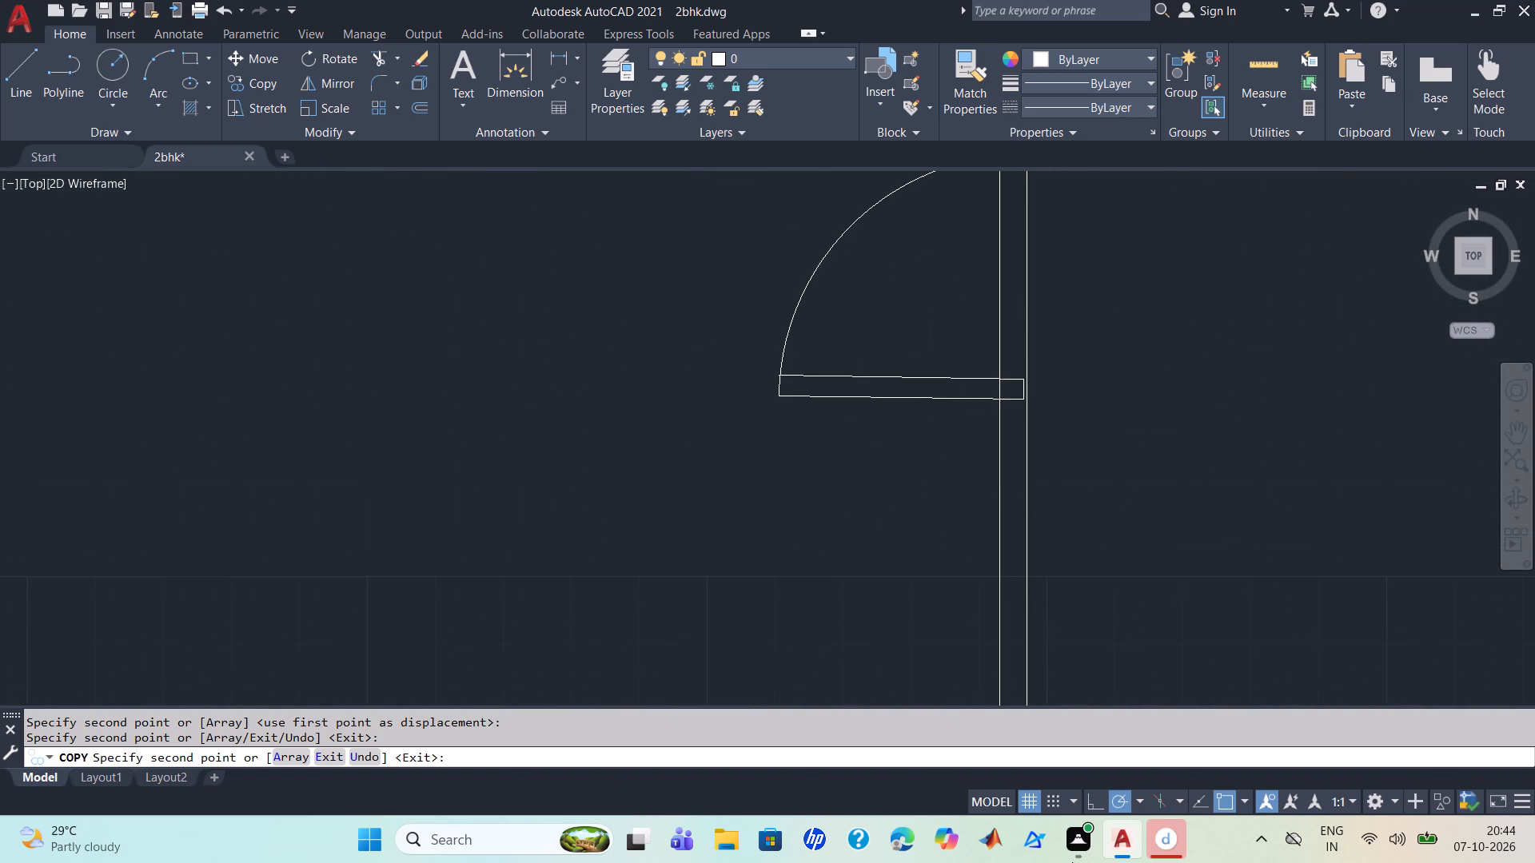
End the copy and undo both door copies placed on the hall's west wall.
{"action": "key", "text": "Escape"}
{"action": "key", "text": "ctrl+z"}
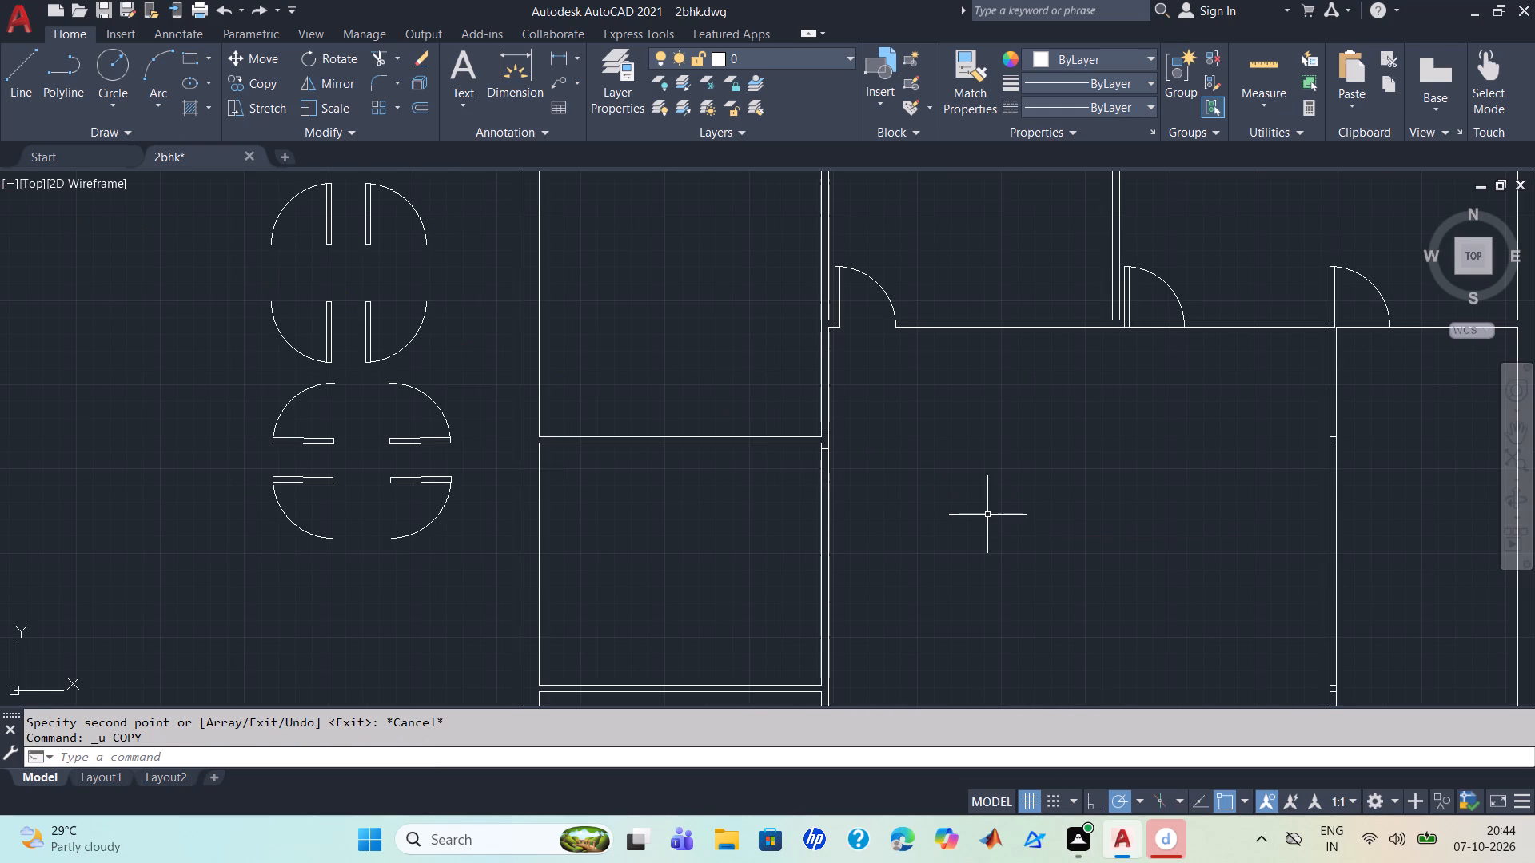
Copy the west door symbol with its arc above a horizontal leaf from the leaf's lower inner corner towards the hall-side wall line south of the upper west partition.
{"action": "scroll", "coordinate": [987, 515], "scroll_direction": "up", "scroll_amount": 2}
{"action": "middle_click_drag", "start_coordinate": [987, 515], "coordinate": [1242, 574]}
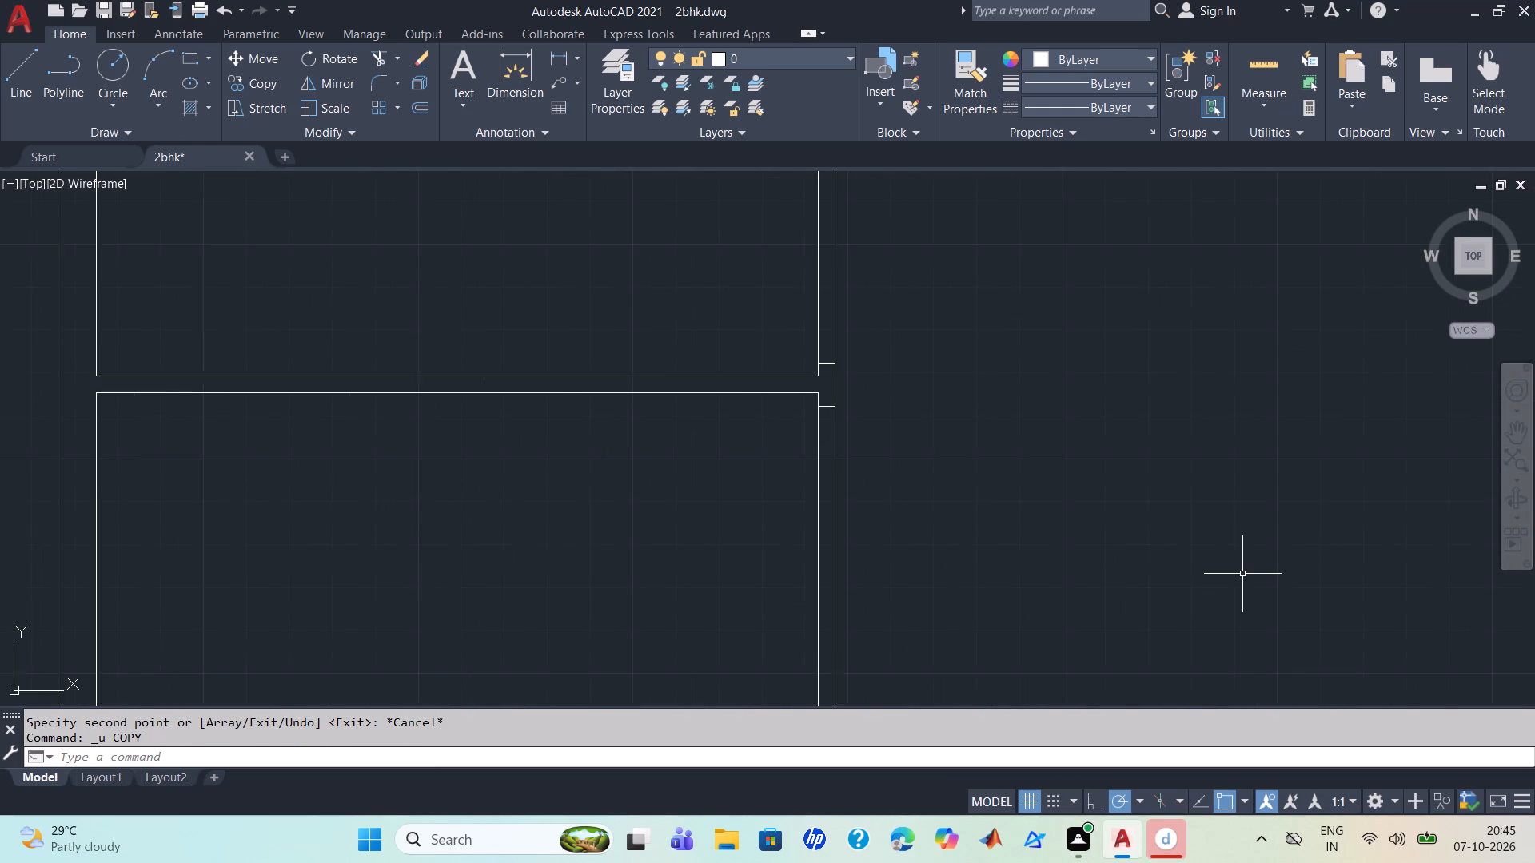
{"action": "scroll", "coordinate": [1242, 574], "scroll_direction": "down", "scroll_amount": 2}
{"action": "left_click", "coordinate": [594, 527]}
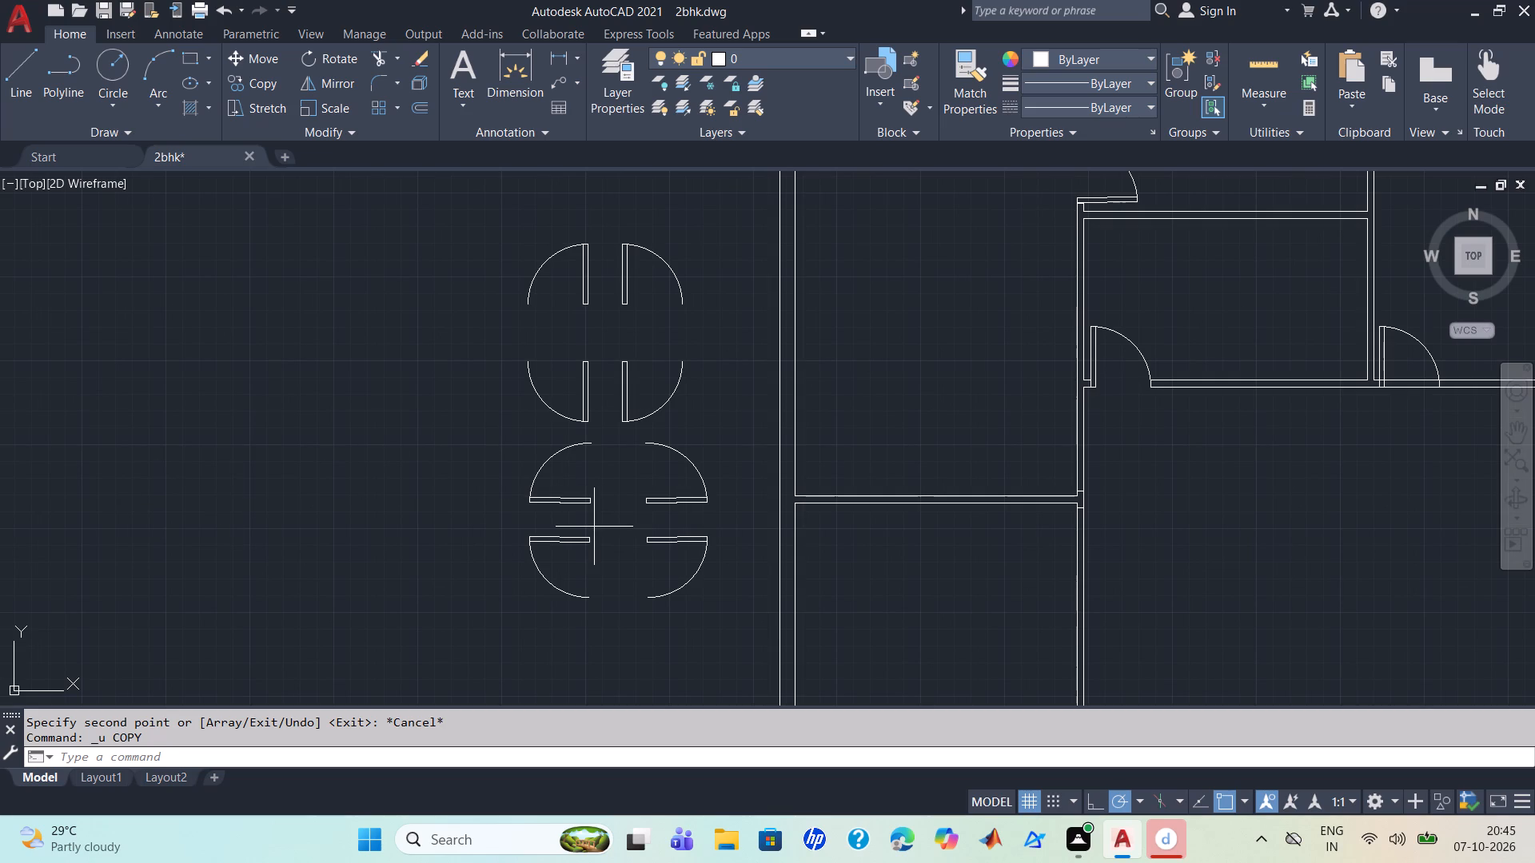
{"action": "left_click", "coordinate": [516, 439]}
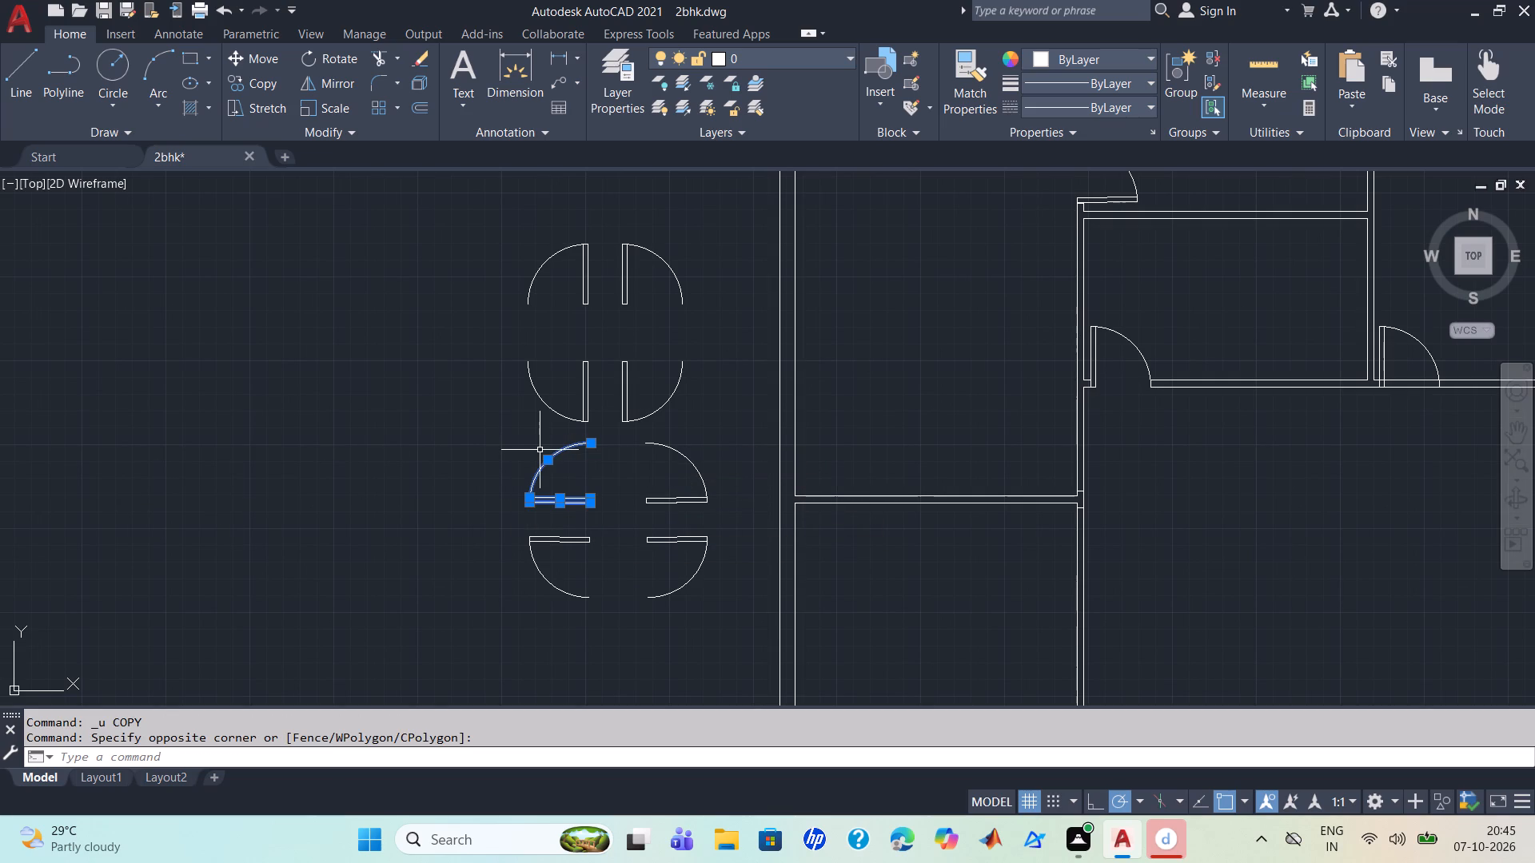
{"action": "type", "text": "co"}
{"action": "key", "text": "Return"}
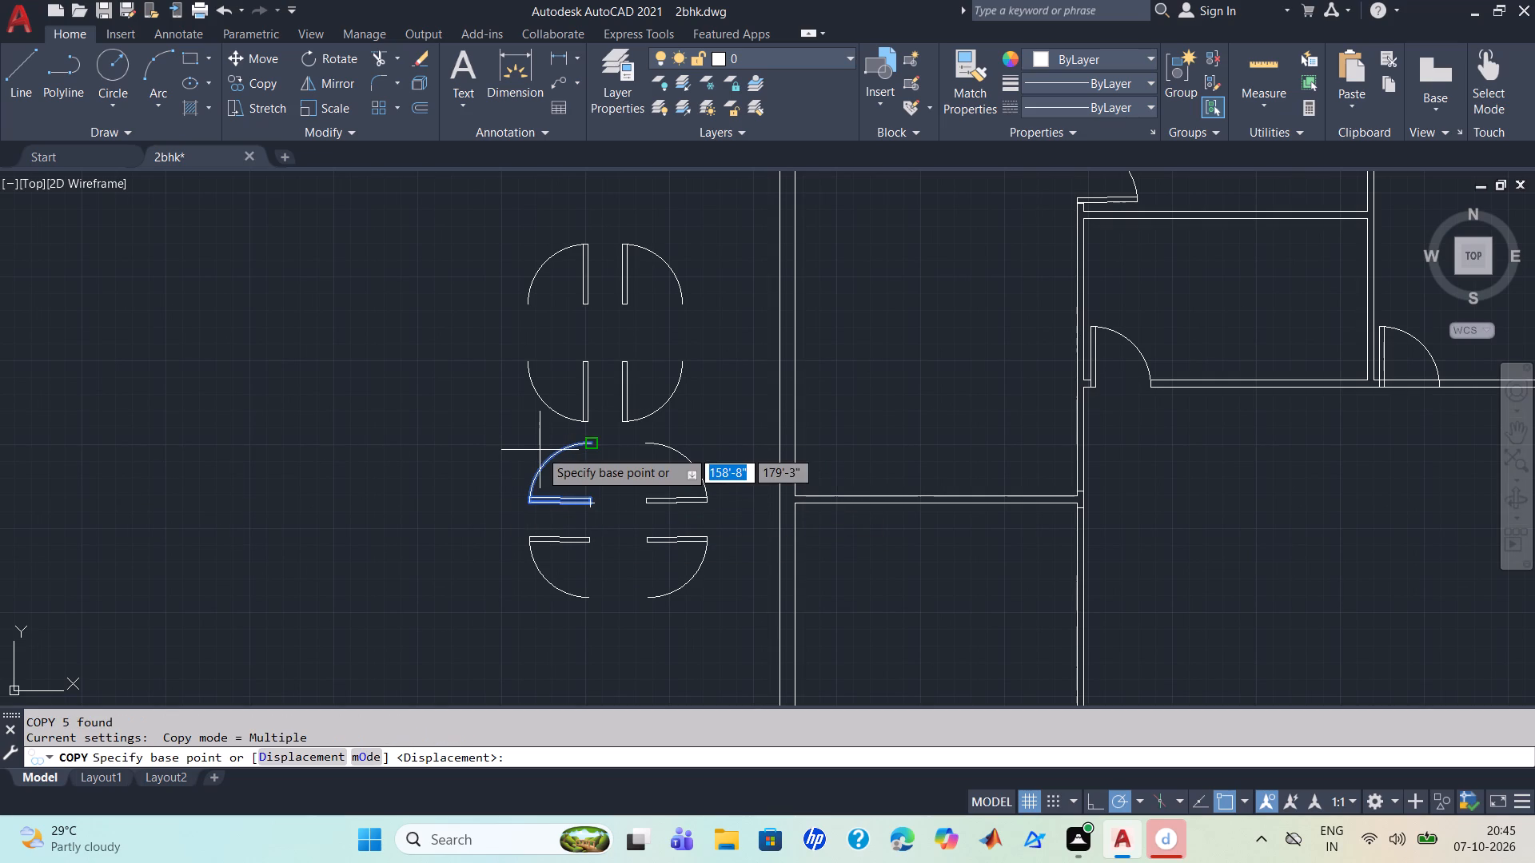
{"action": "scroll", "coordinate": [534, 443], "scroll_direction": "up", "scroll_amount": 1}
{"action": "scroll", "coordinate": [627, 525], "scroll_direction": "up", "scroll_amount": 1}
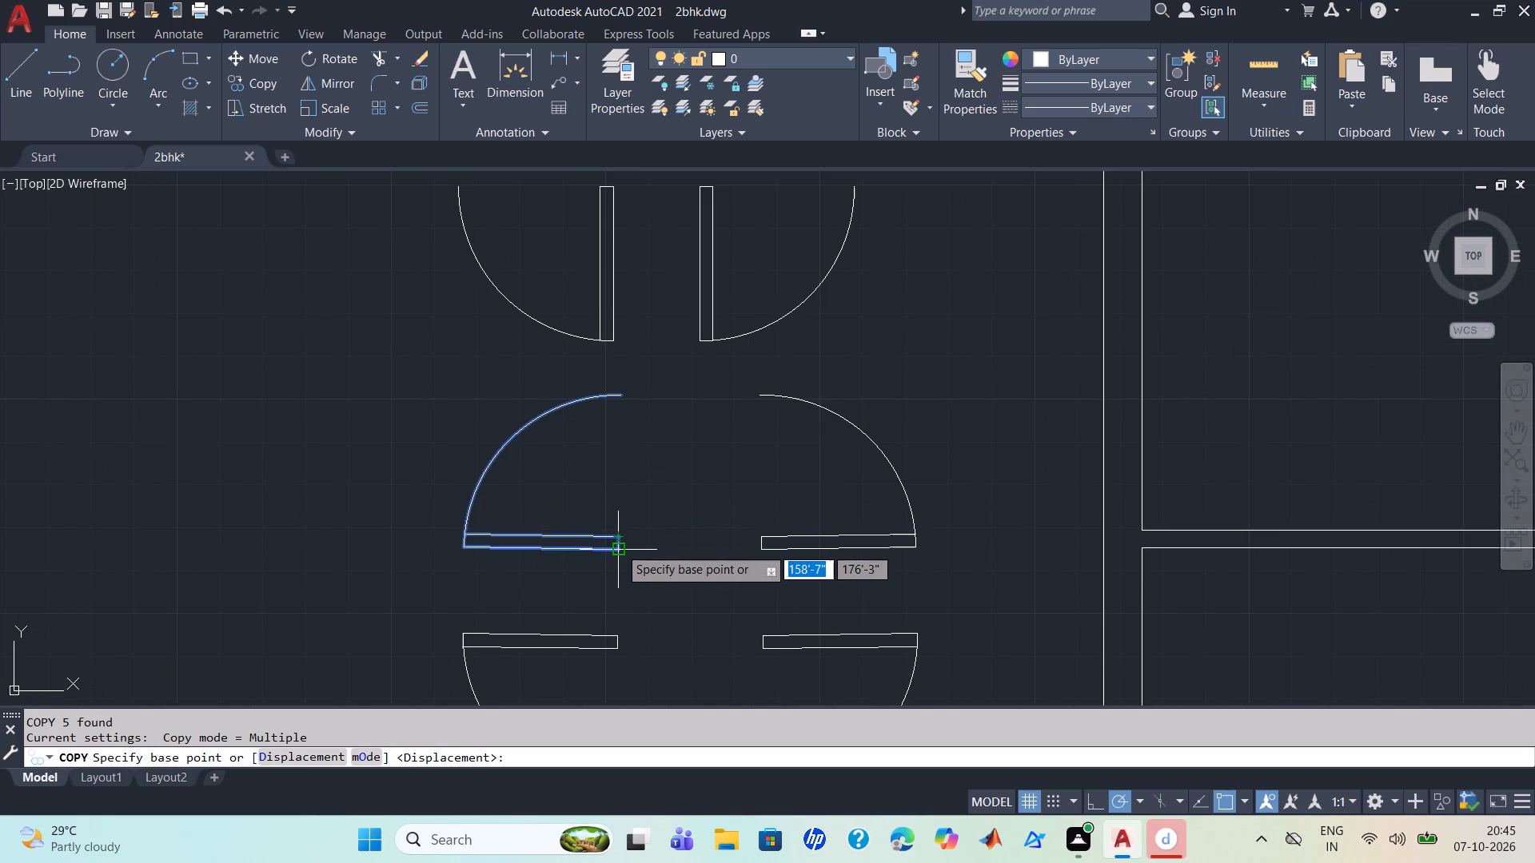
{"action": "left_click", "coordinate": [619, 547]}
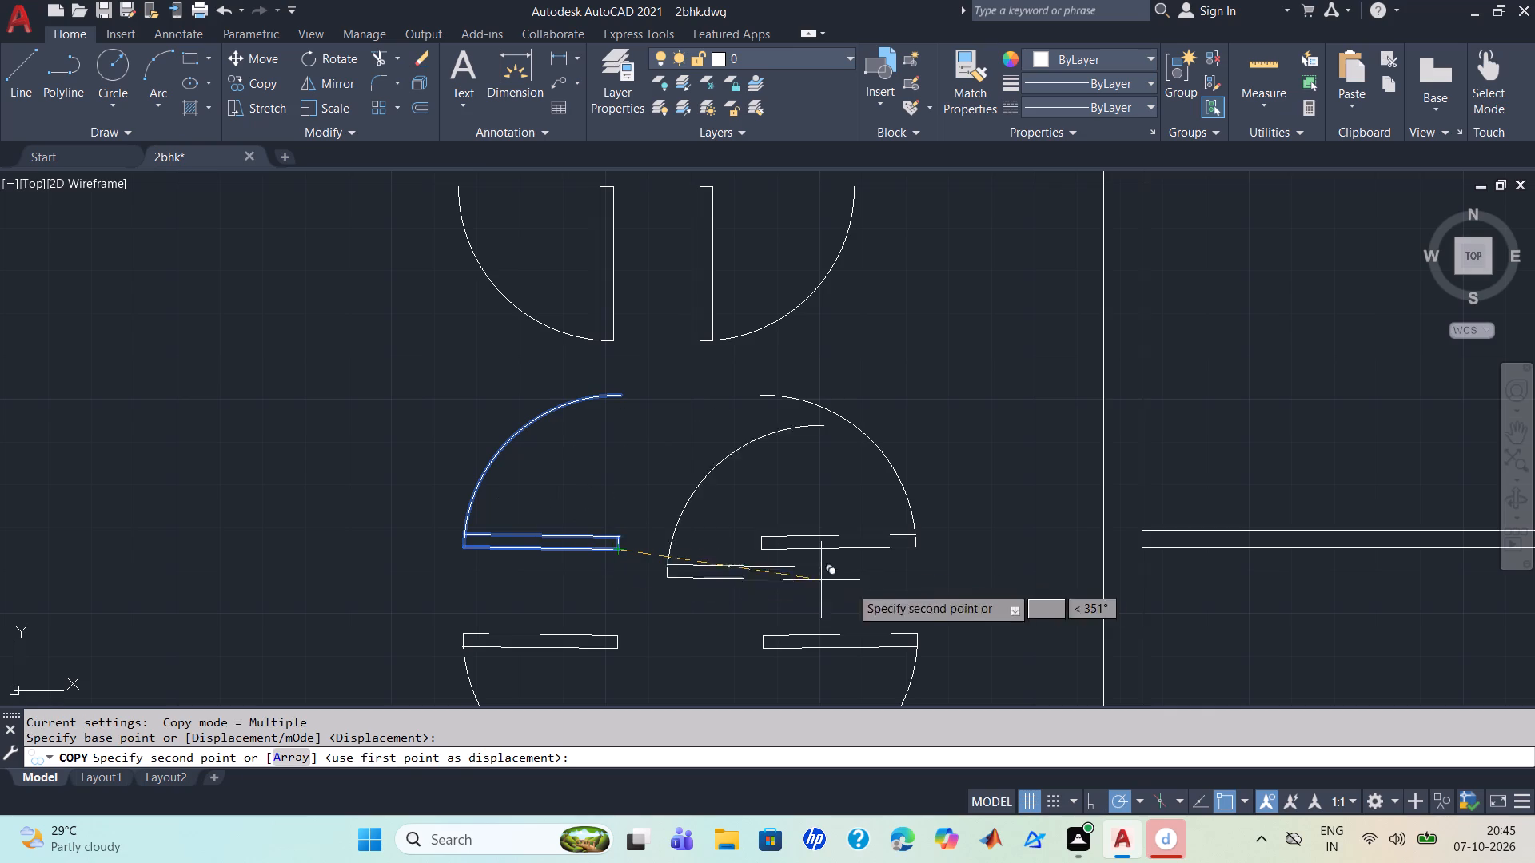
{"action": "scroll", "coordinate": [915, 595], "scroll_direction": "down", "scroll_amount": 3}
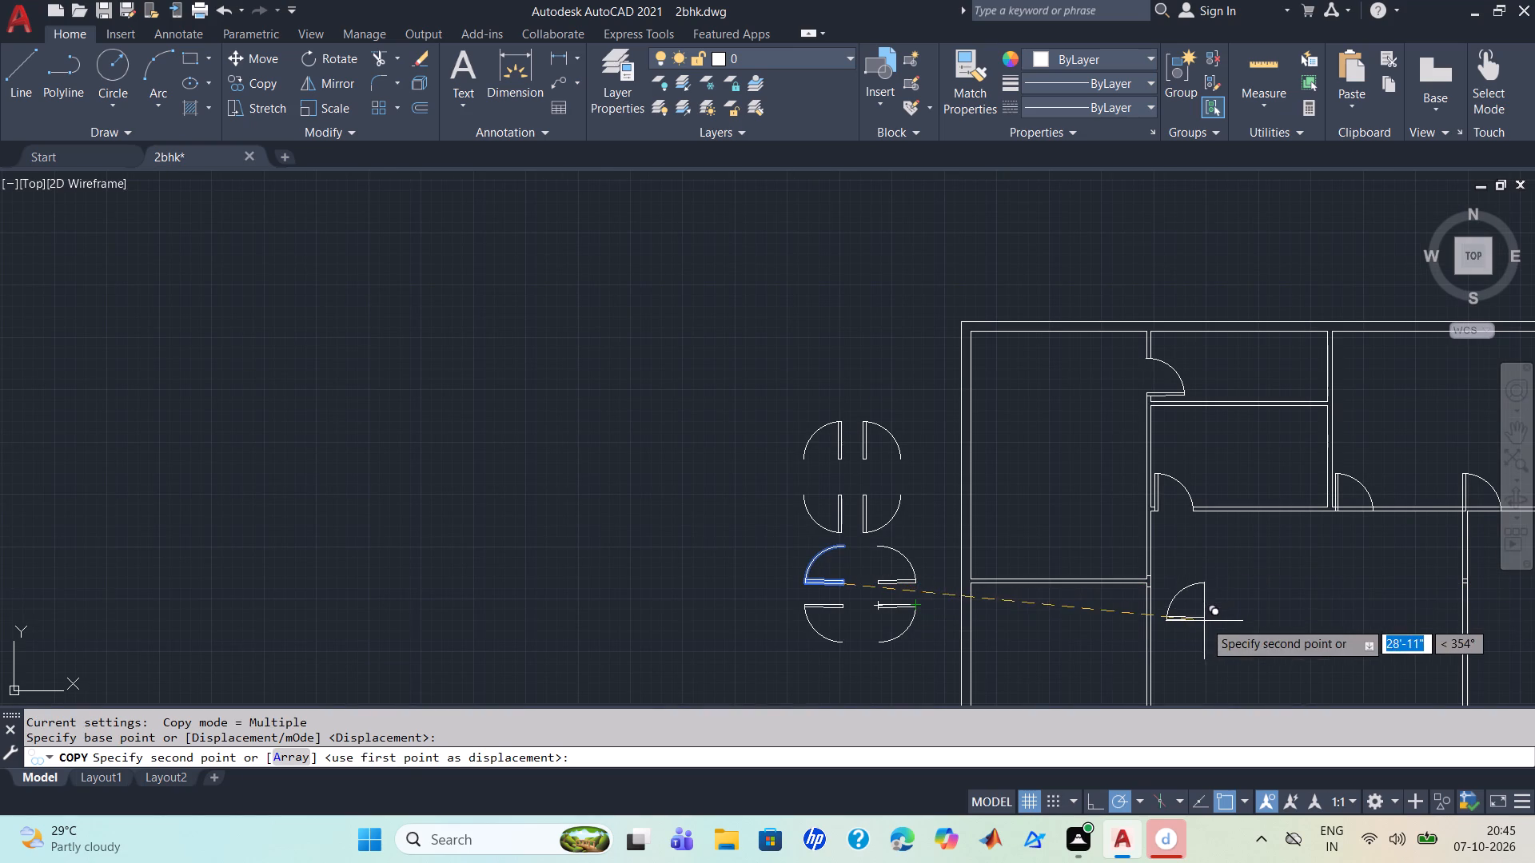
{"action": "middle_click_drag", "start_coordinate": [1204, 621], "coordinate": [1020, 491]}
{"action": "scroll", "coordinate": [922, 482], "scroll_direction": "up", "scroll_amount": 4}
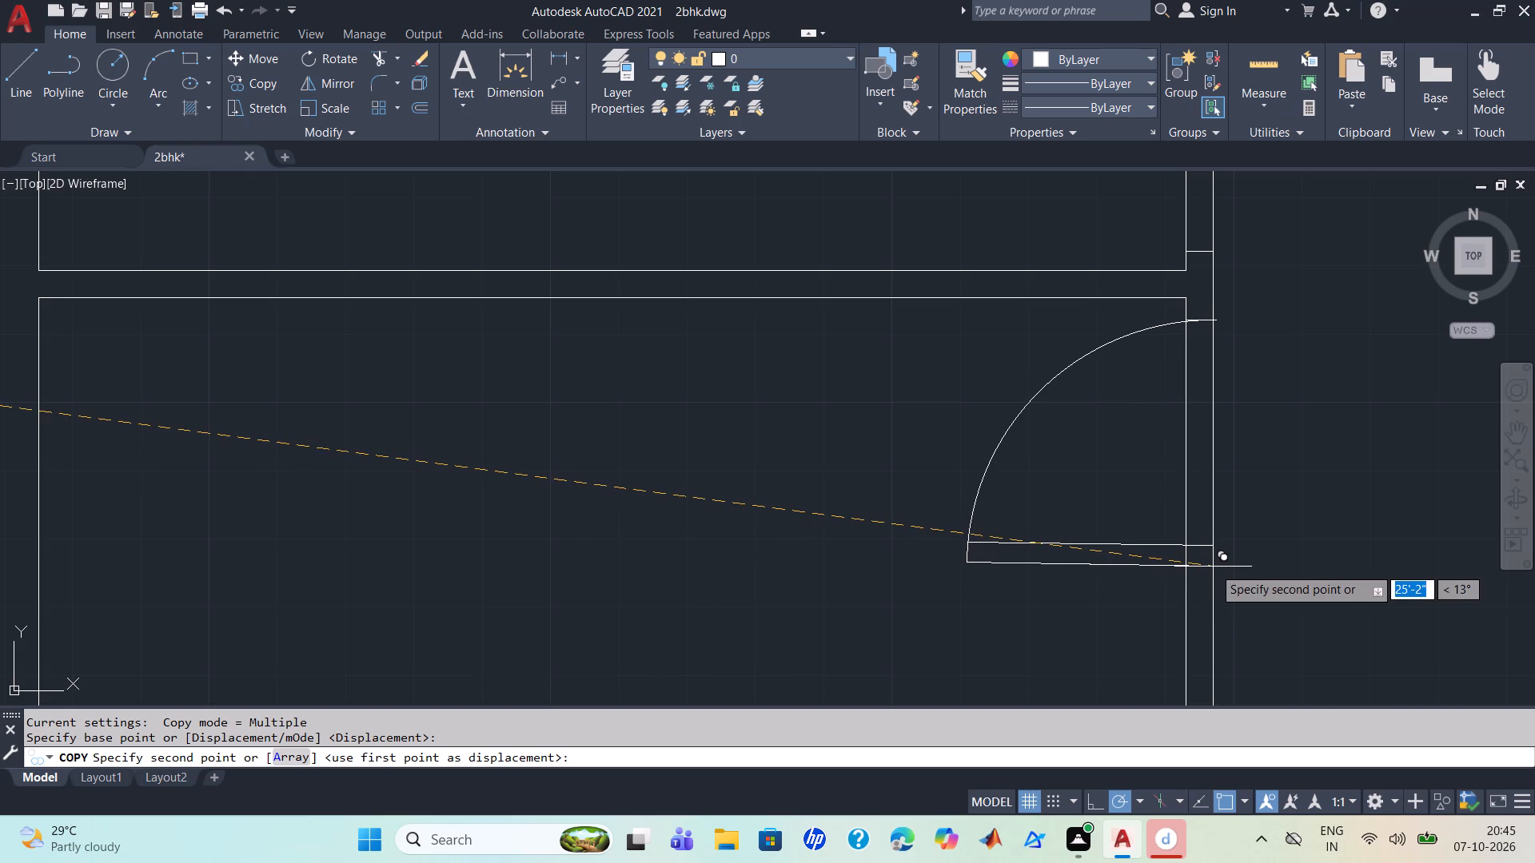
{"action": "left_click", "coordinate": [1213, 567]}
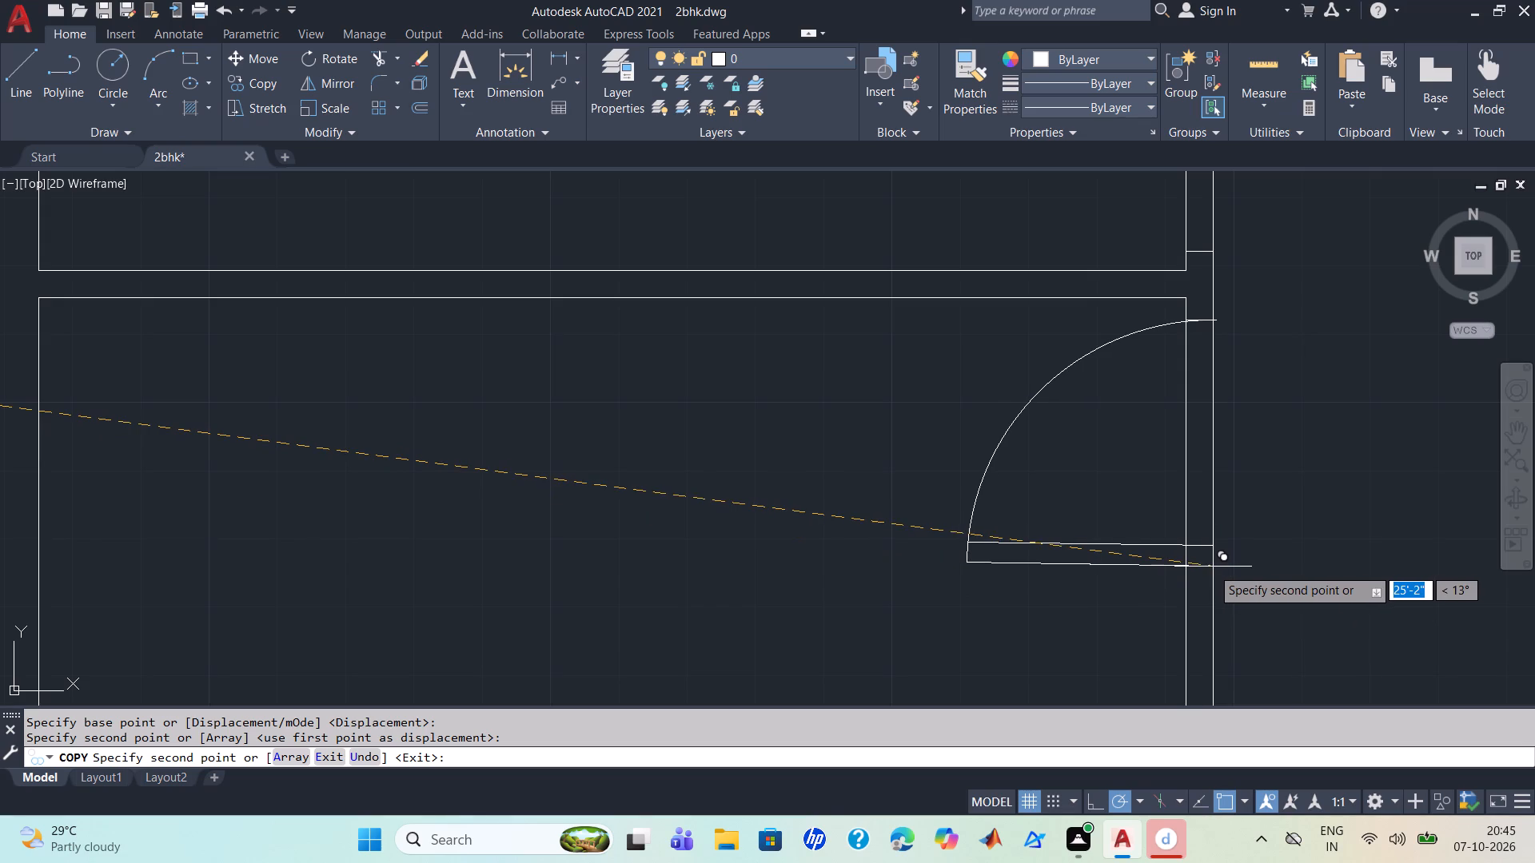
Try again to place the door symbol copy at the same spot on the hall's west wall, and end the copy.
{"action": "left_click", "coordinate": [1213, 568]}
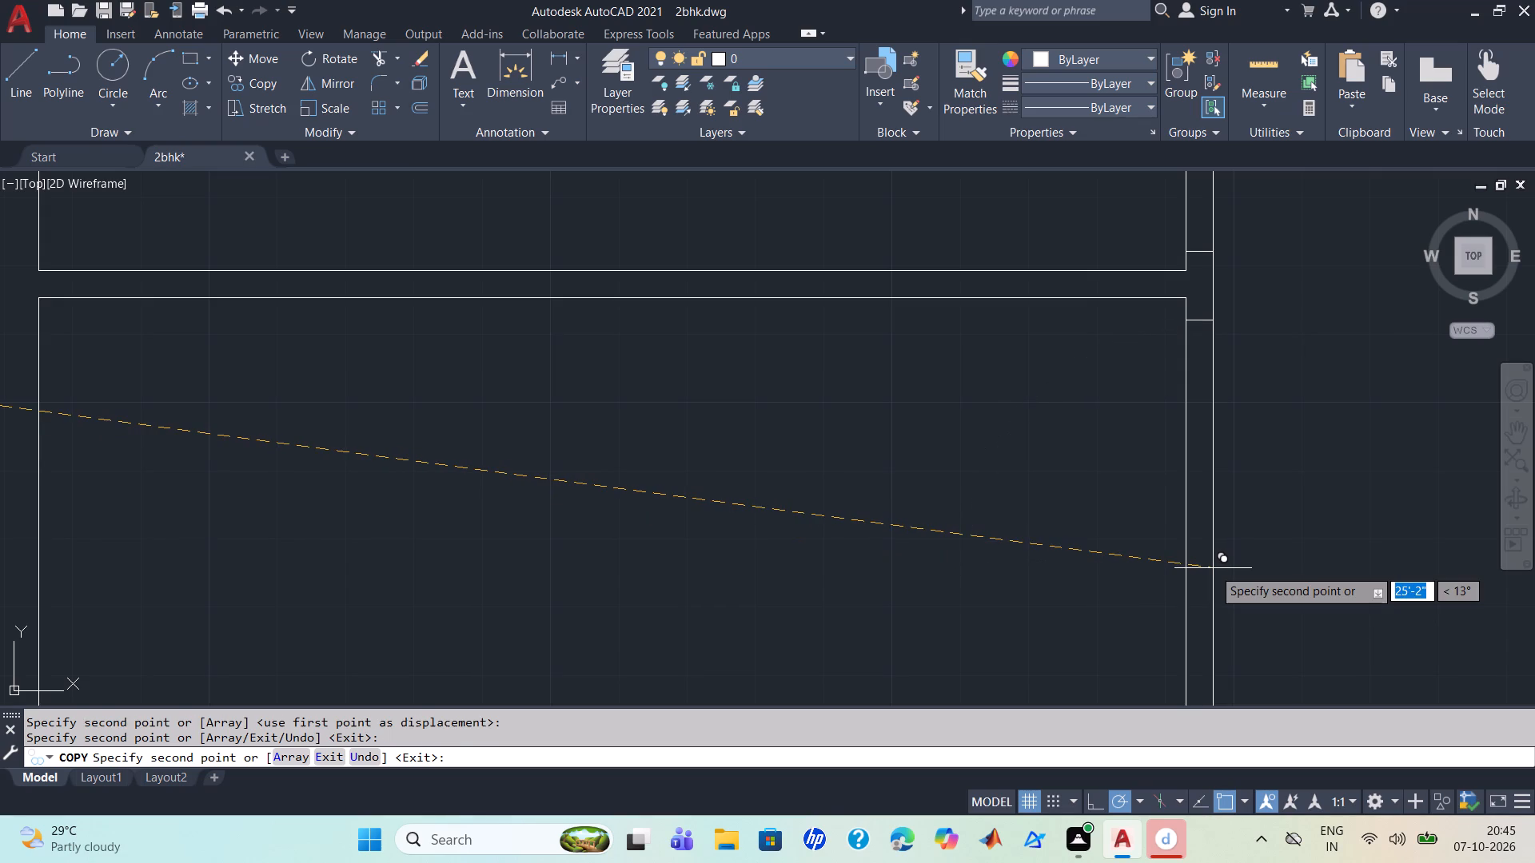
{"action": "left_click", "coordinate": [1213, 568]}
{"action": "left_click", "coordinate": [1213, 568]}
{"action": "left_click", "coordinate": [1213, 568]}
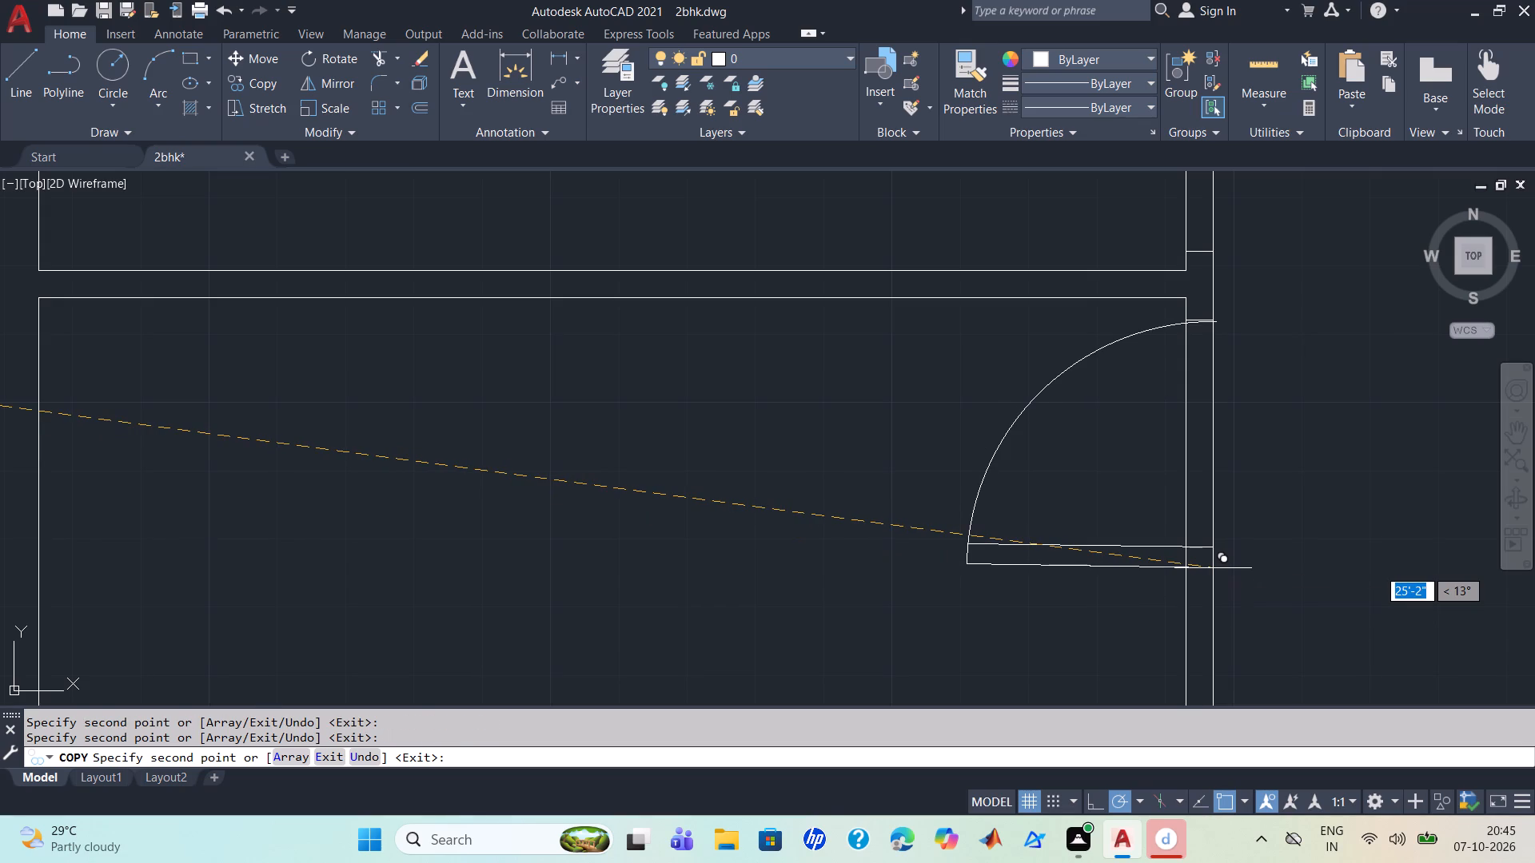
{"action": "left_click", "coordinate": [1213, 566]}
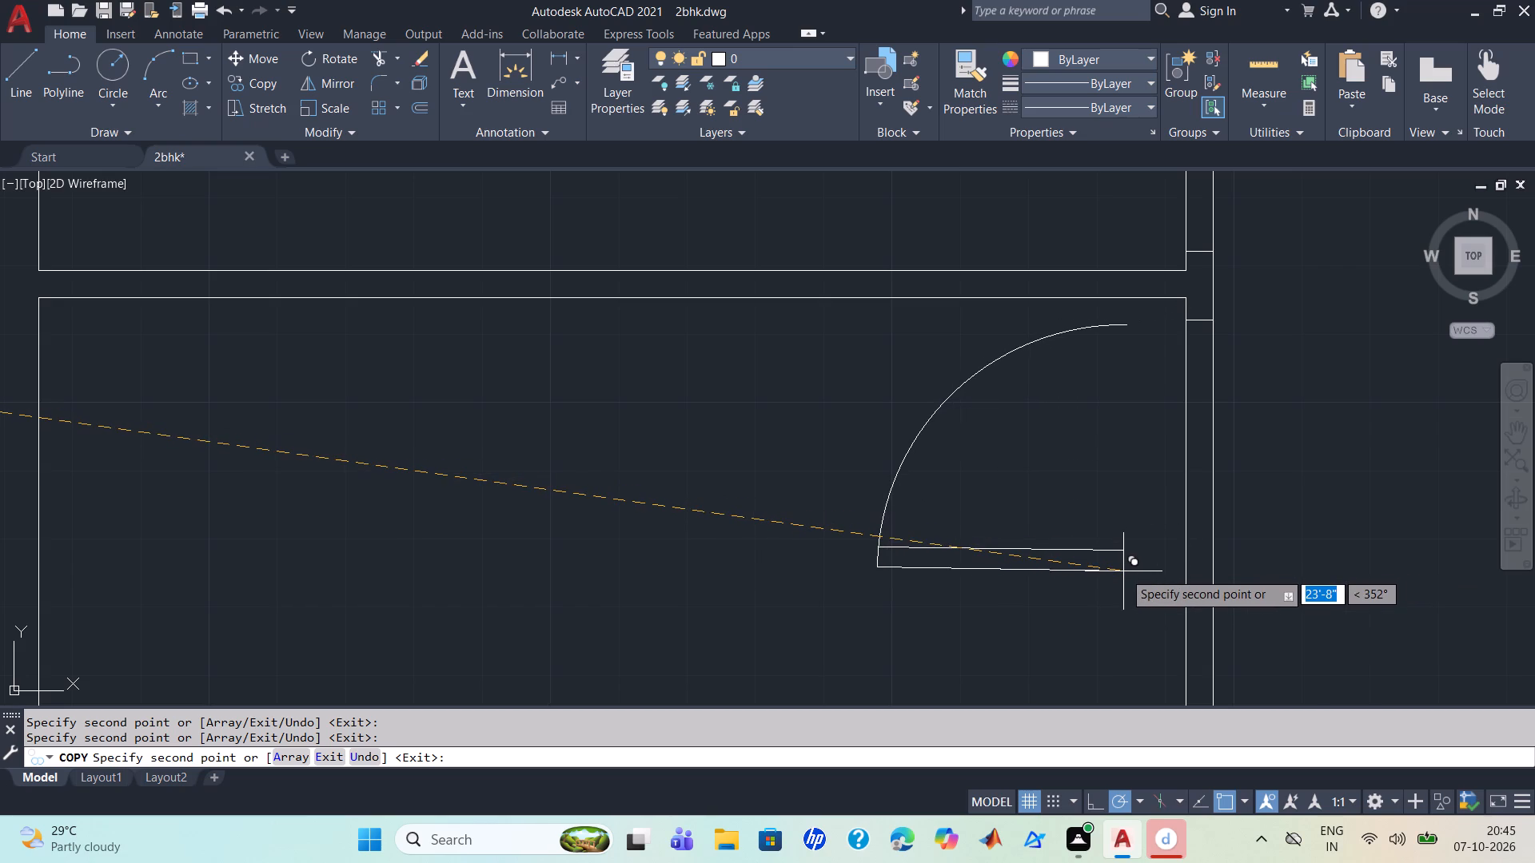
{"action": "key", "text": "Escape"}
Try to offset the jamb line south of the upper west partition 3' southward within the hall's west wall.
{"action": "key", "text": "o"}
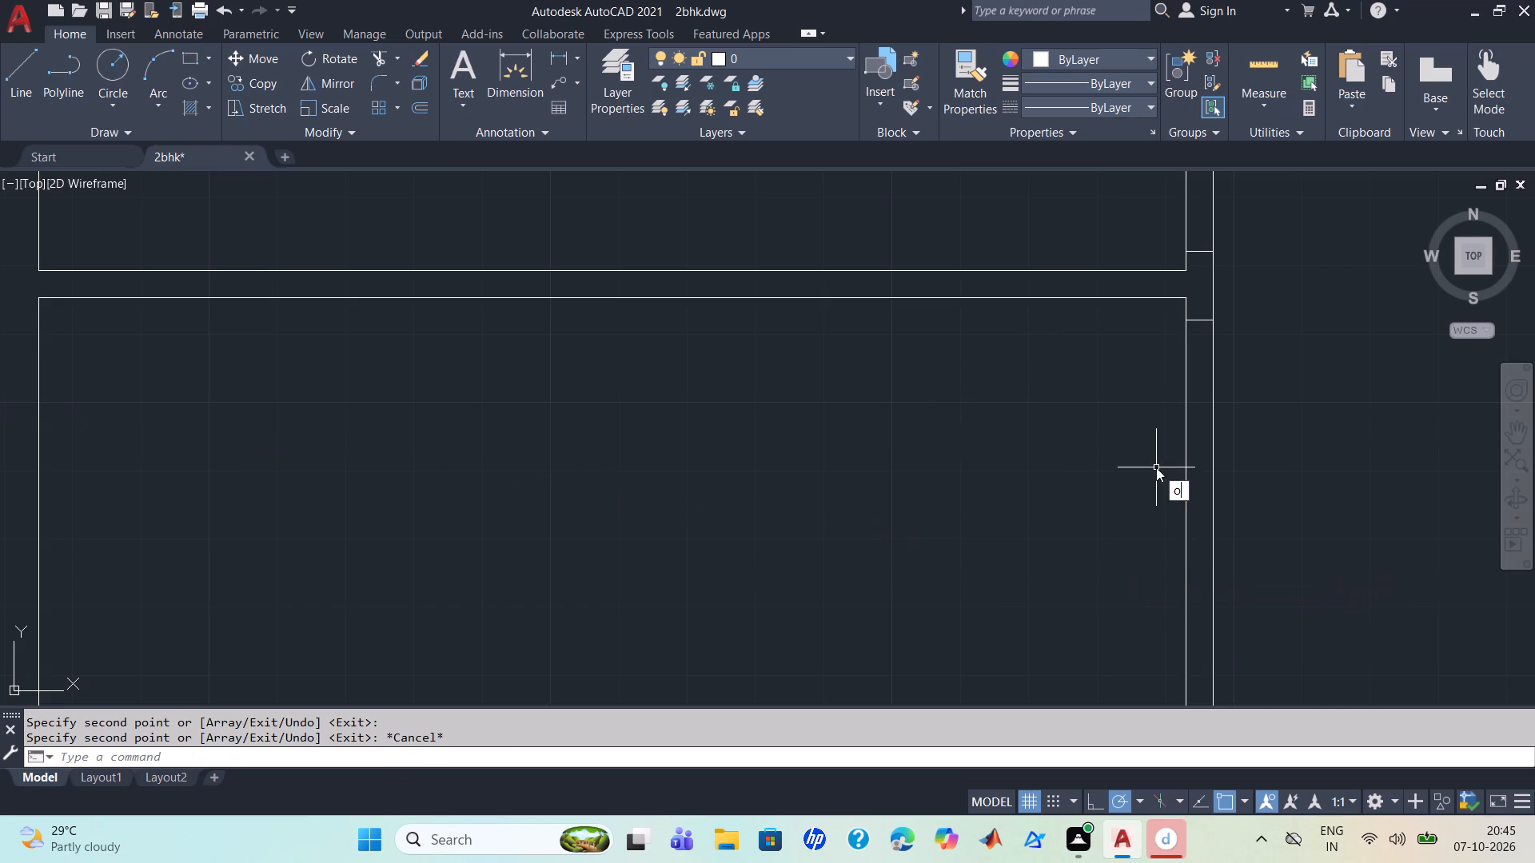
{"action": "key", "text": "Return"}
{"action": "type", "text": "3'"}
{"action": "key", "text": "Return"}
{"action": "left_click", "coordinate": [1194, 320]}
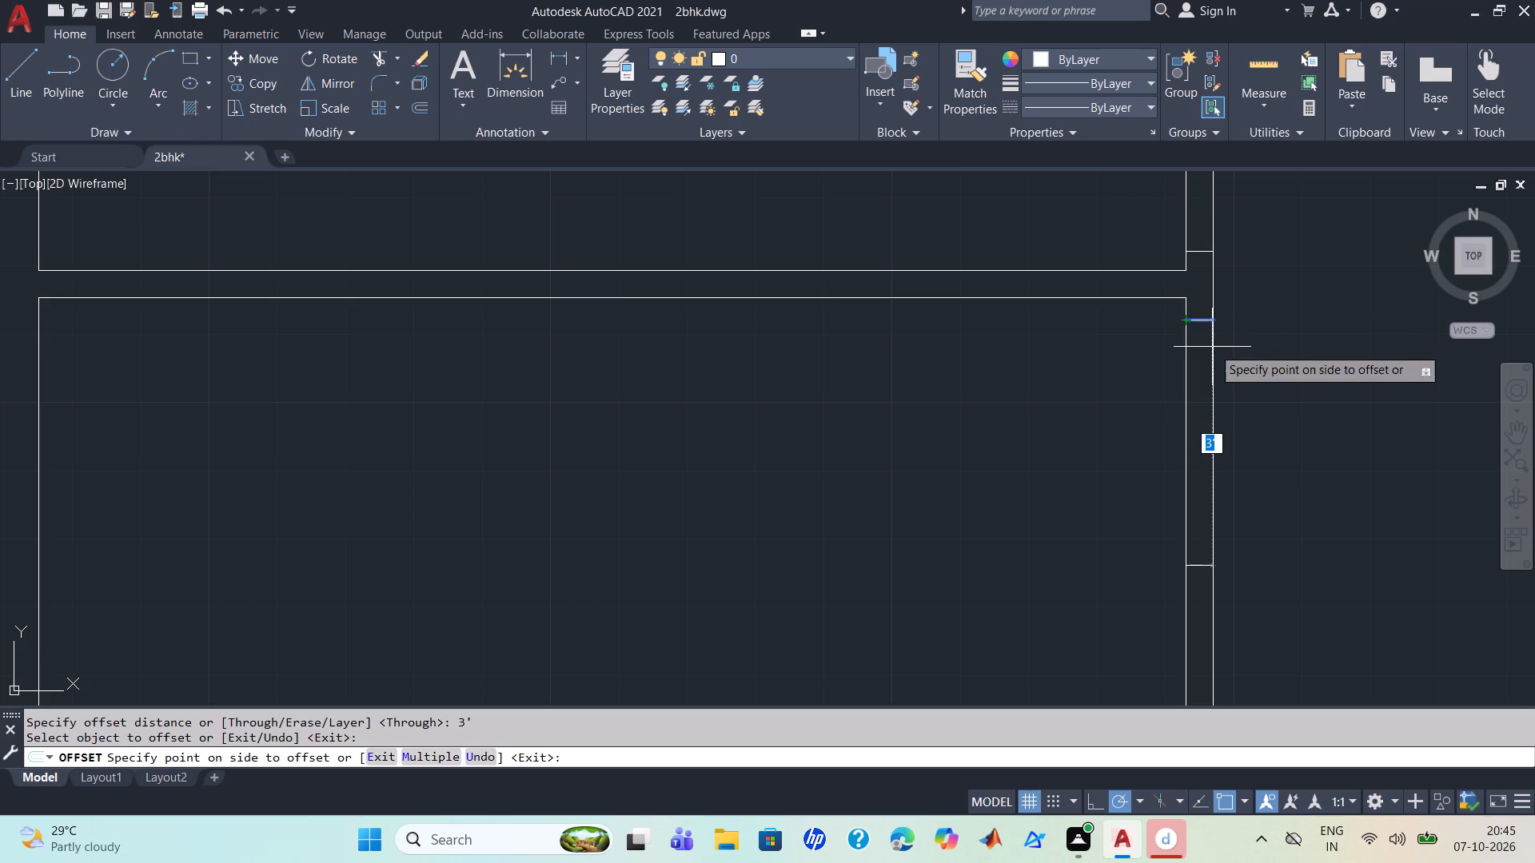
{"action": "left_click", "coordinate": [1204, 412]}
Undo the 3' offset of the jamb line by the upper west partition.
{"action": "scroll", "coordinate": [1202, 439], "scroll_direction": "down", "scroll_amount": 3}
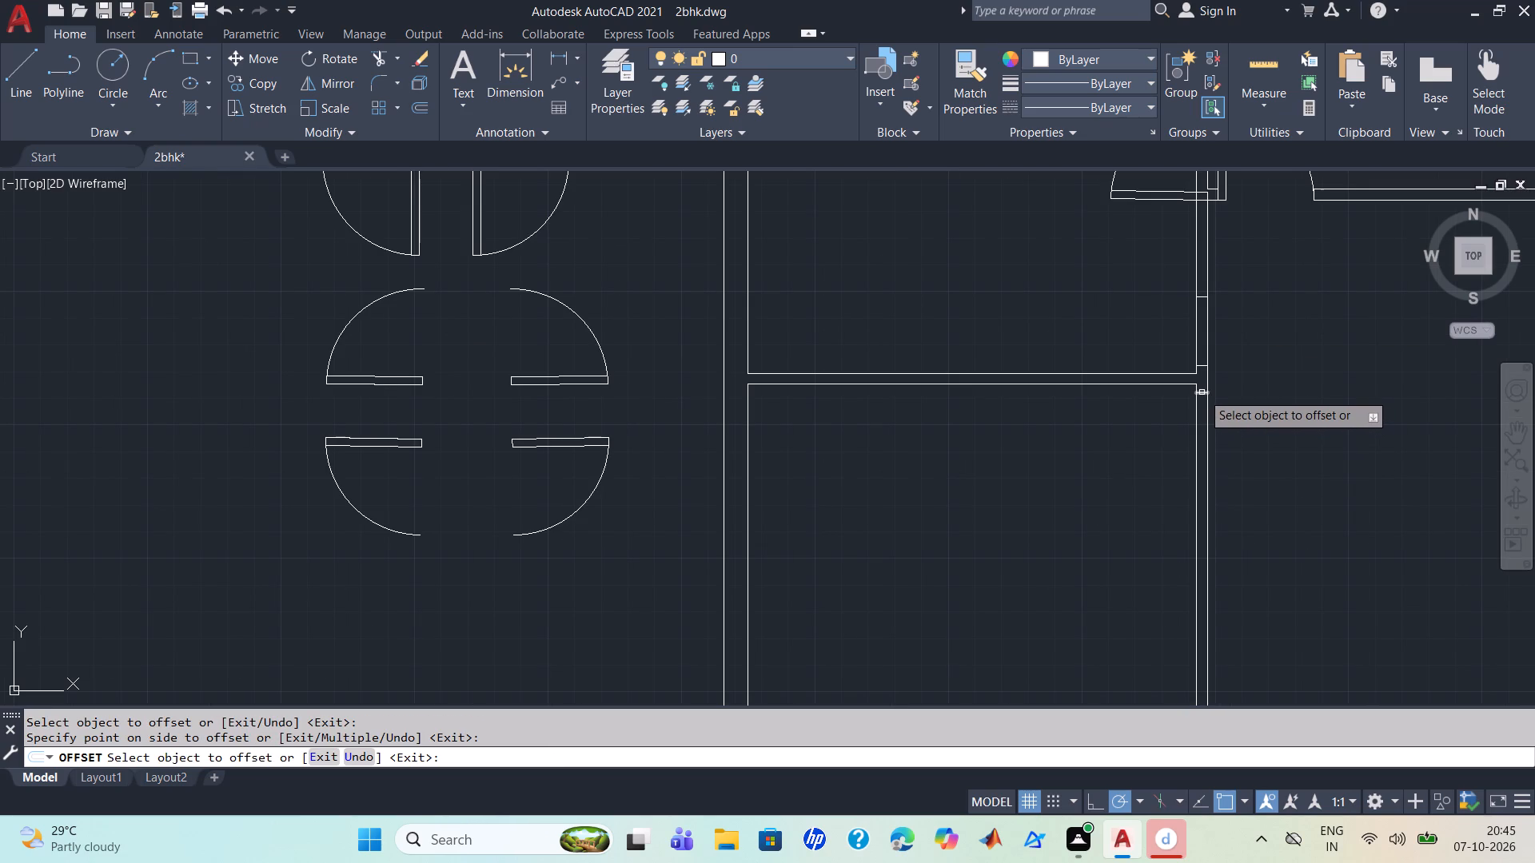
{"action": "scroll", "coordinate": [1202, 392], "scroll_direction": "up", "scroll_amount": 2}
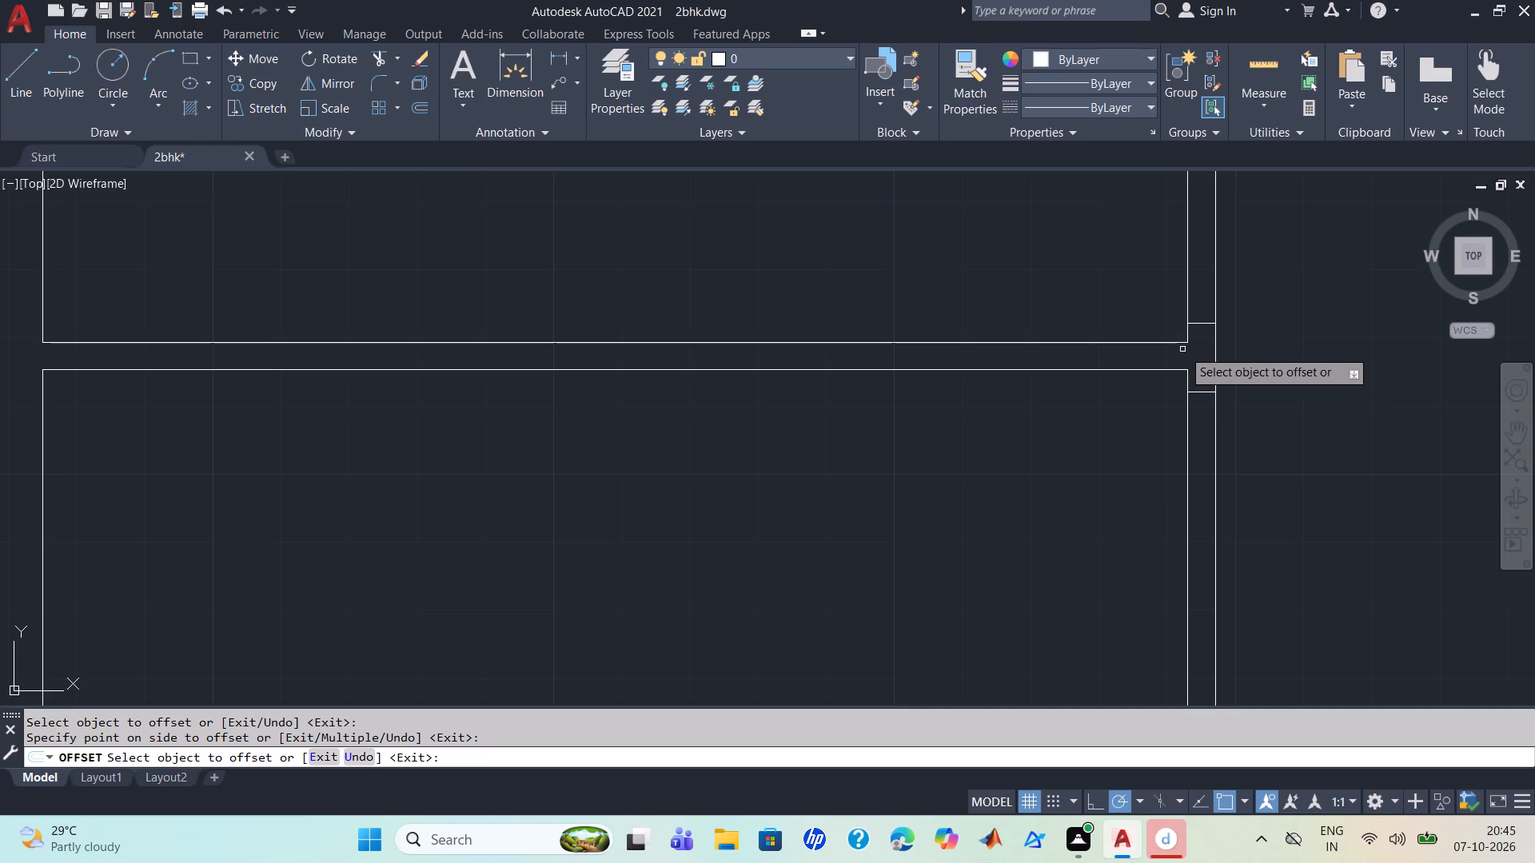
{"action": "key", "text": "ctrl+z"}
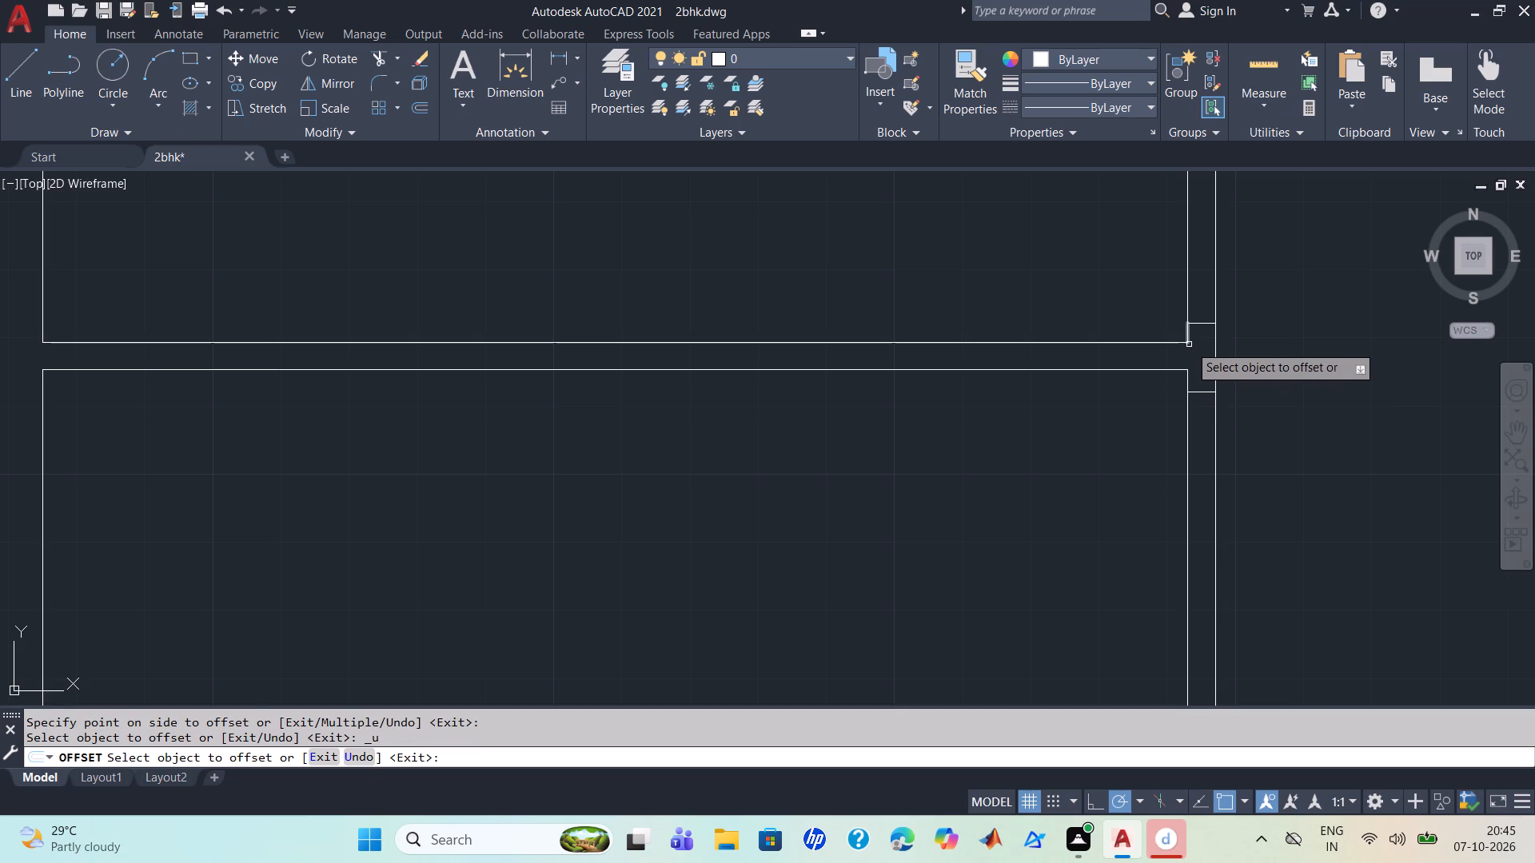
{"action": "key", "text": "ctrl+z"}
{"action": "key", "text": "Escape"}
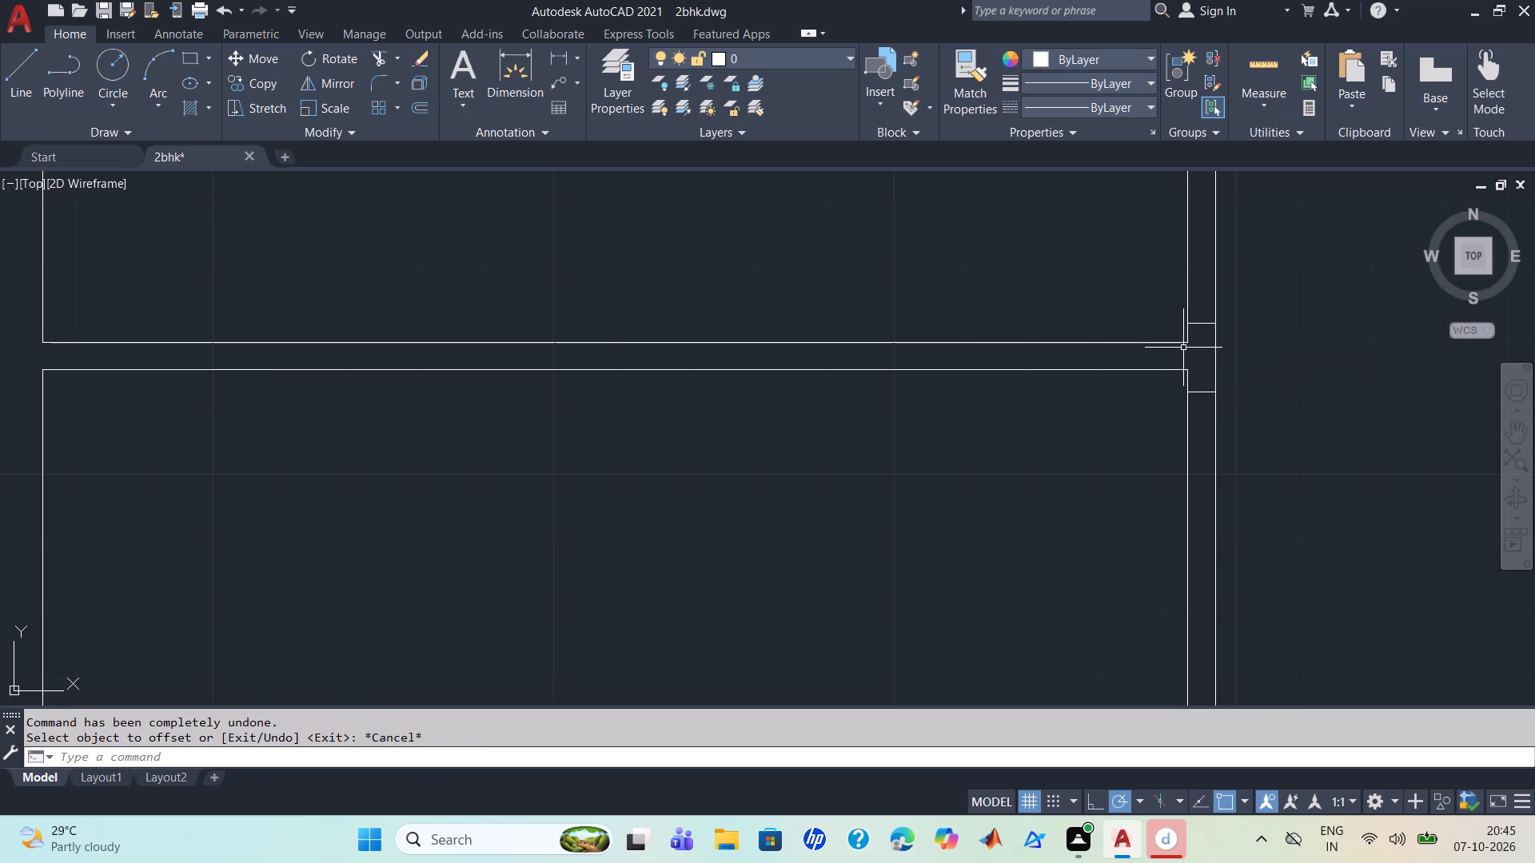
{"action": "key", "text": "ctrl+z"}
Try again to offset the jamb line south of the upper west partition 3' southward.
{"action": "scroll", "coordinate": [1182, 351], "scroll_direction": "down", "scroll_amount": 4}
{"action": "scroll", "coordinate": [1180, 352], "scroll_direction": "up", "scroll_amount": 2}
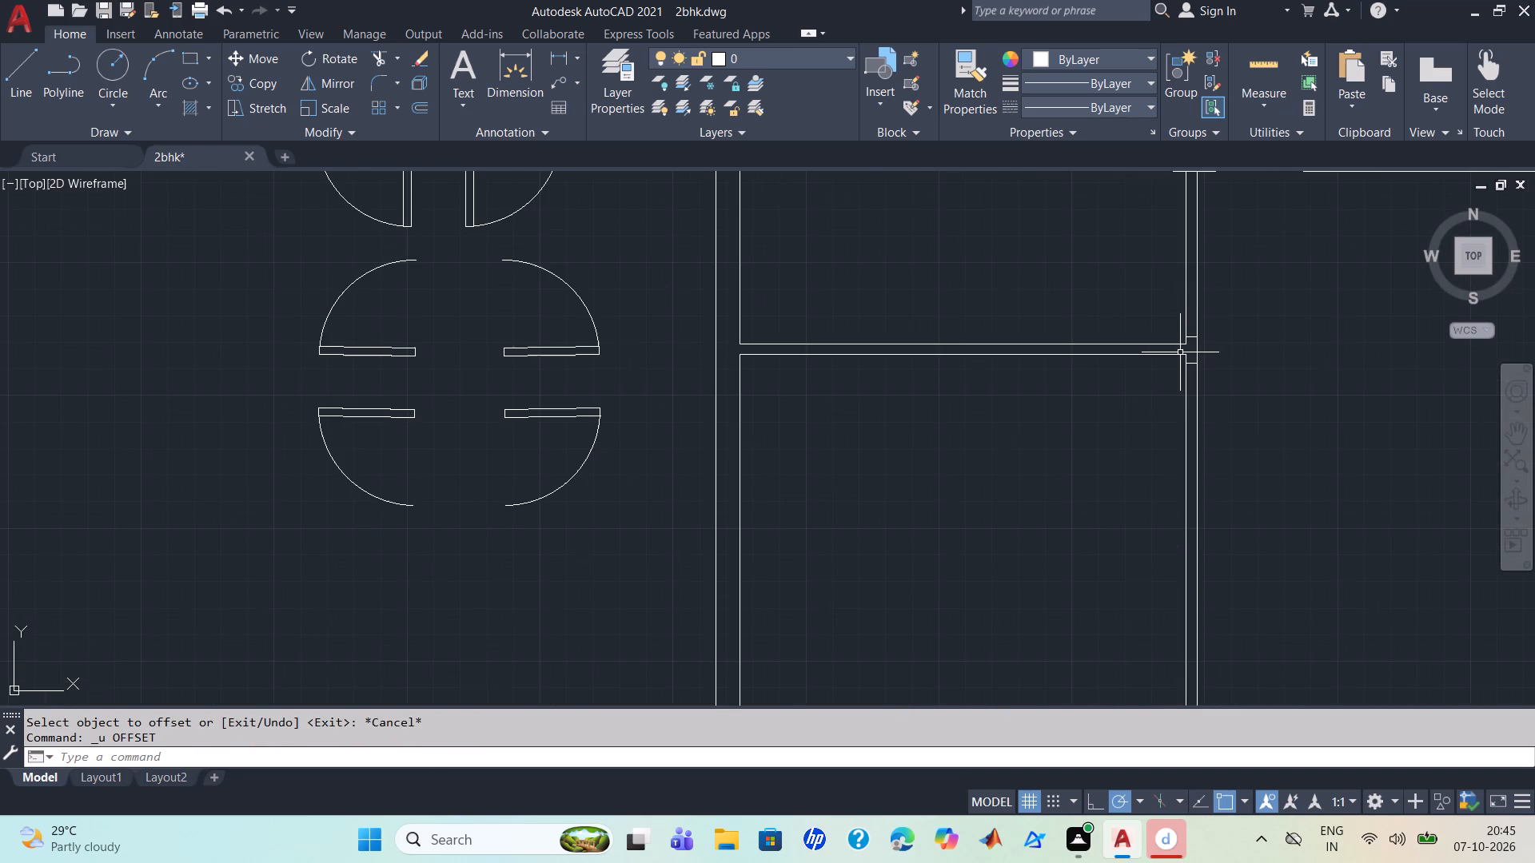
{"action": "key", "text": "o"}
{"action": "key", "text": "Return"}
{"action": "key", "text": "3"}
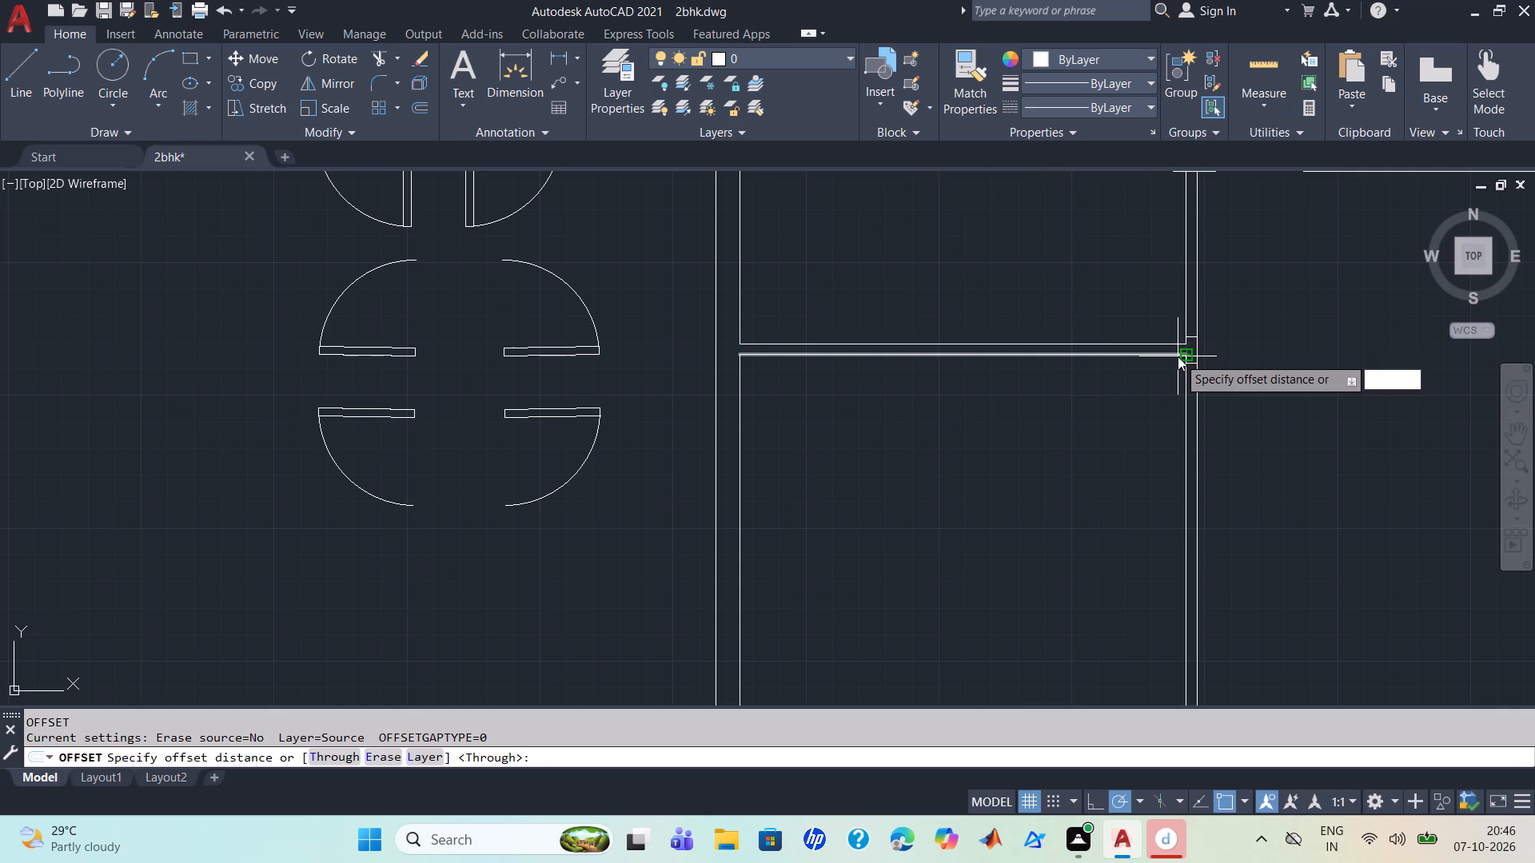
{"action": "key", "text": "apostrophe"}
{"action": "key", "text": "Return"}
{"action": "scroll", "coordinate": [1179, 359], "scroll_direction": "up", "scroll_amount": 1}
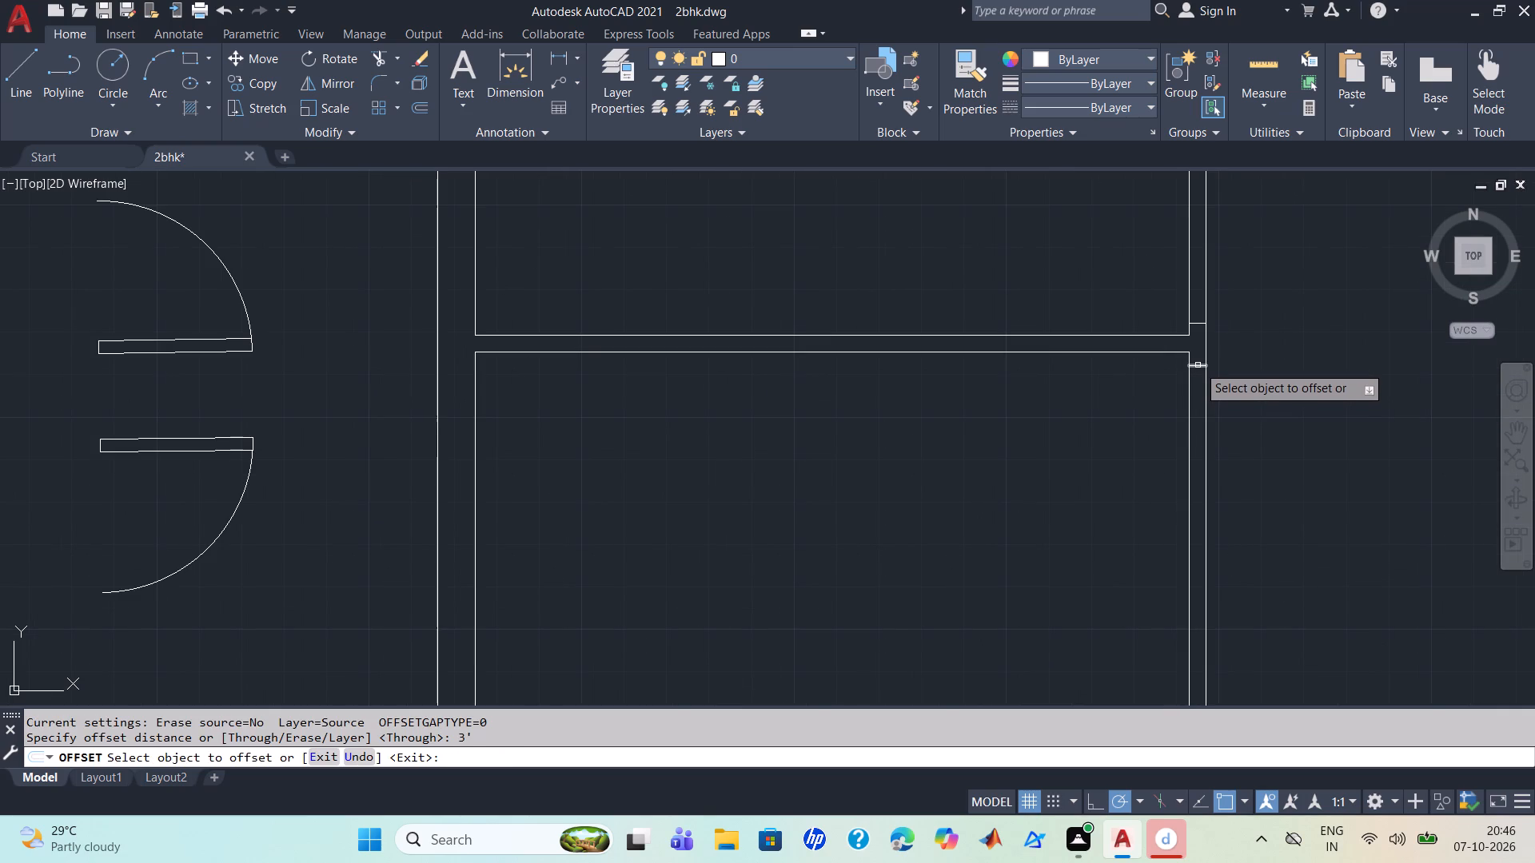
{"action": "left_click", "coordinate": [1198, 364]}
{"action": "left_click", "coordinate": [1215, 438]}
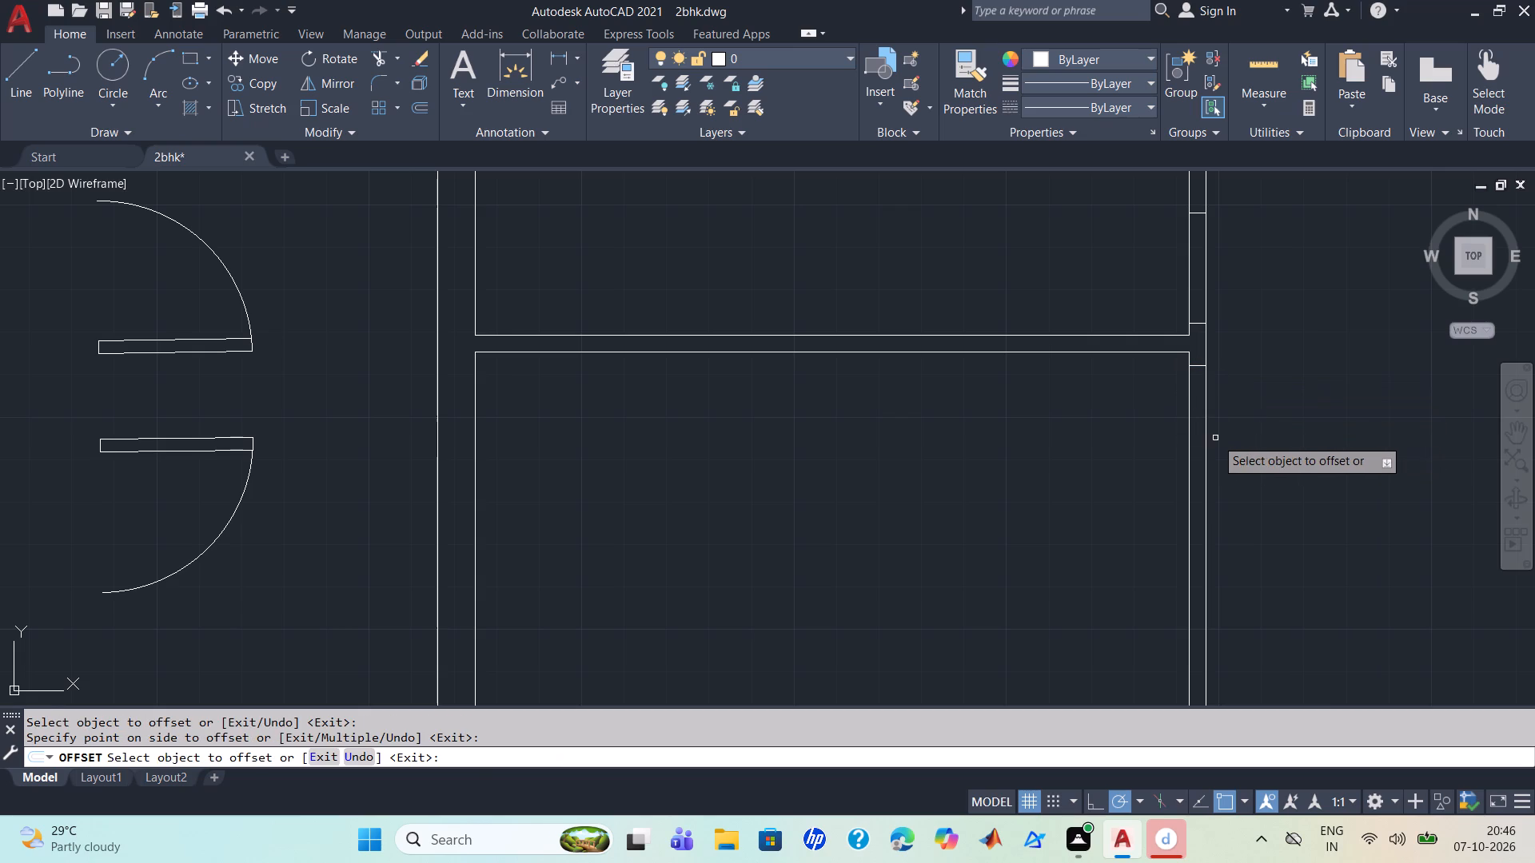
Offset the jamb line north of the upper west partition 3' northward.
{"action": "left_click", "coordinate": [1196, 322]}
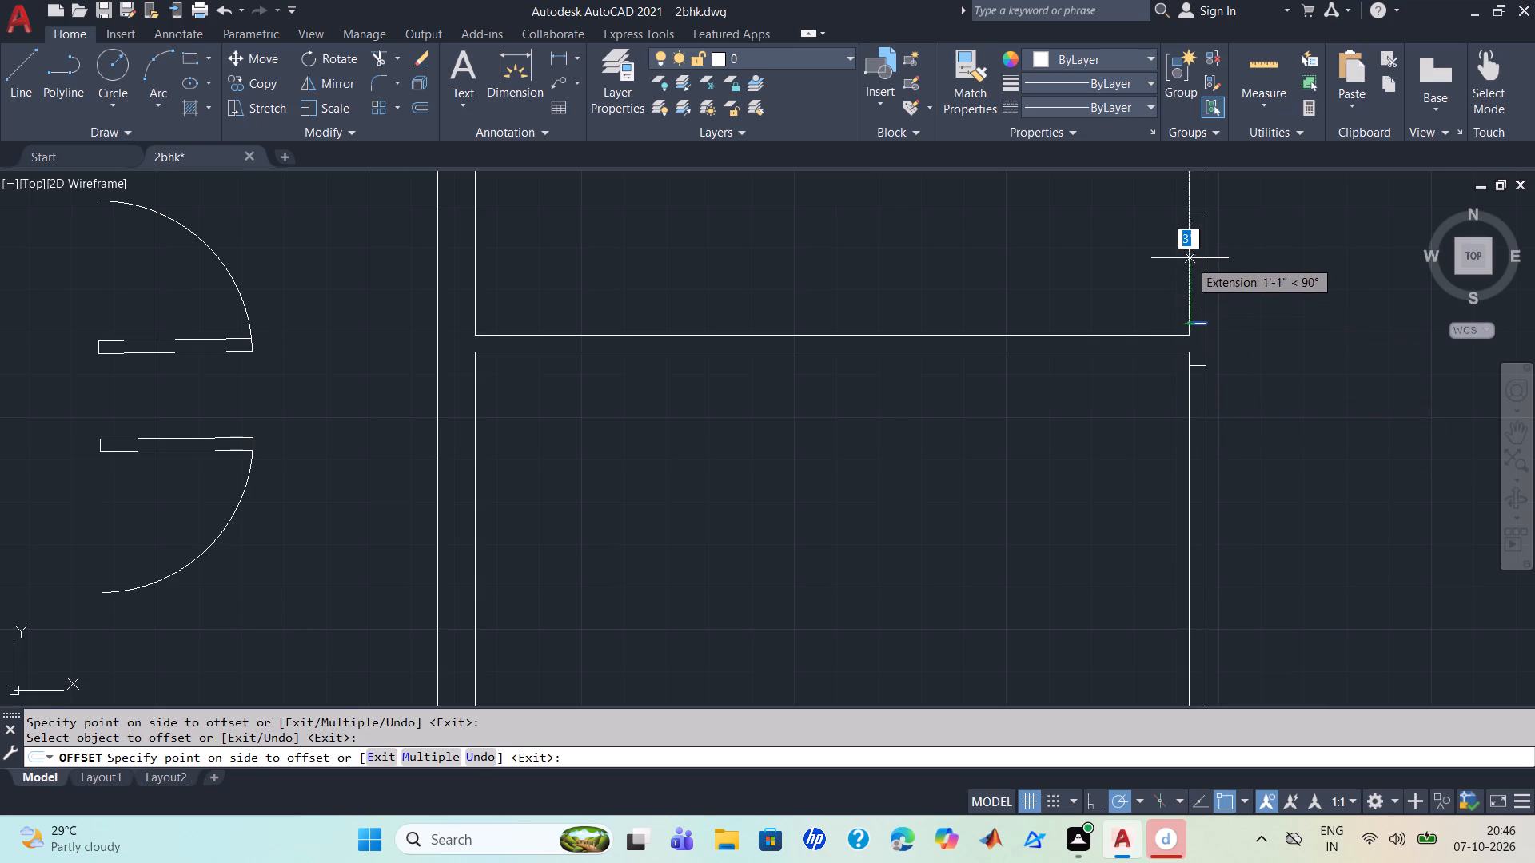
{"action": "left_click", "coordinate": [1200, 240]}
Offset the jamb line south of the upper west partition by 3' to mark the doorway's far side further south.
{"action": "scroll", "coordinate": [1202, 241], "scroll_direction": "down", "scroll_amount": 1}
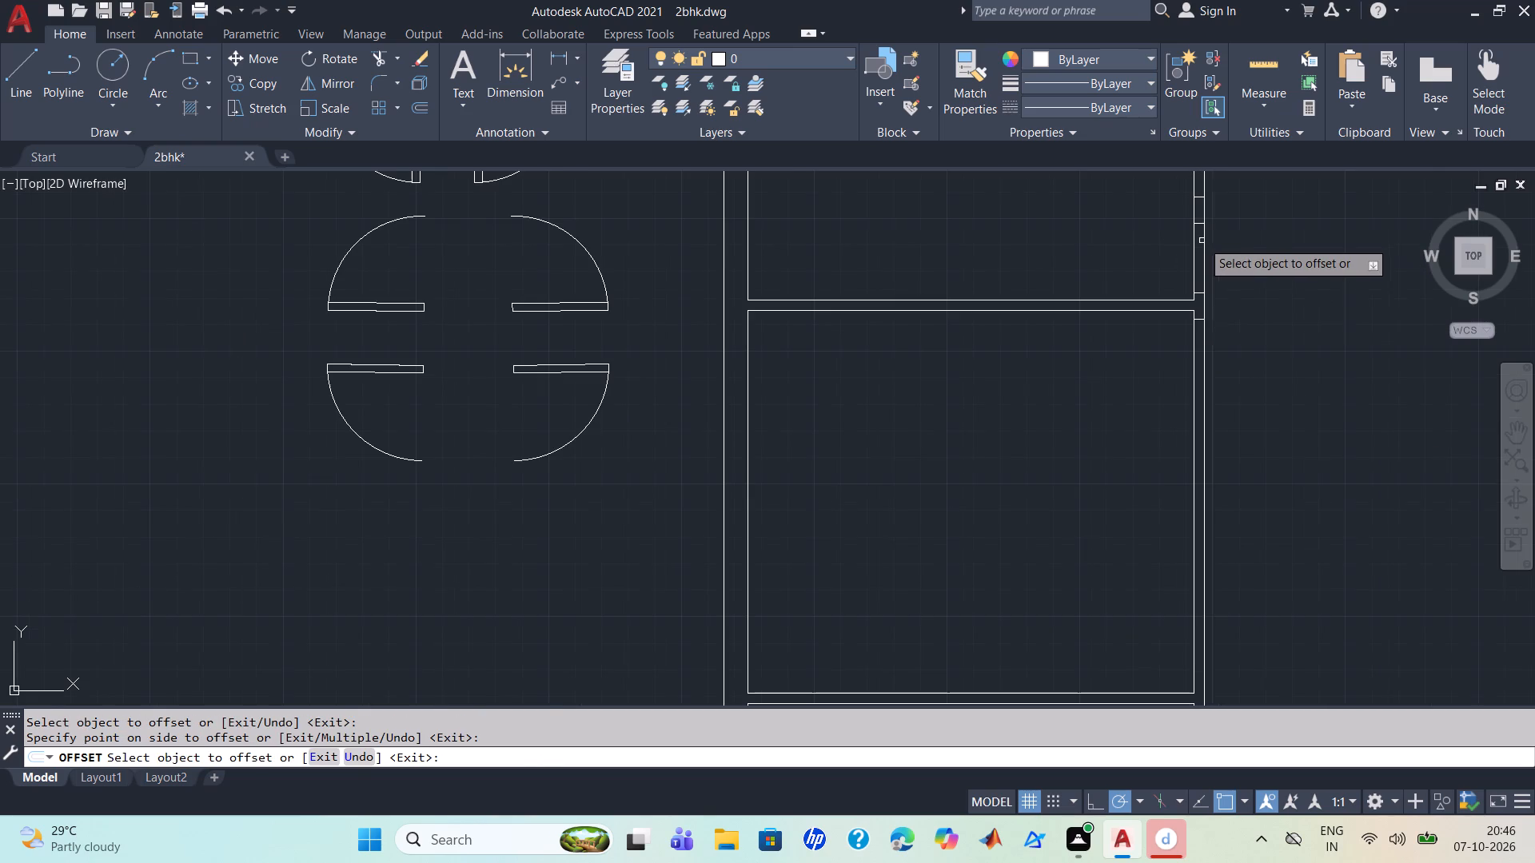
{"action": "scroll", "coordinate": [1198, 317], "scroll_direction": "up", "scroll_amount": 2}
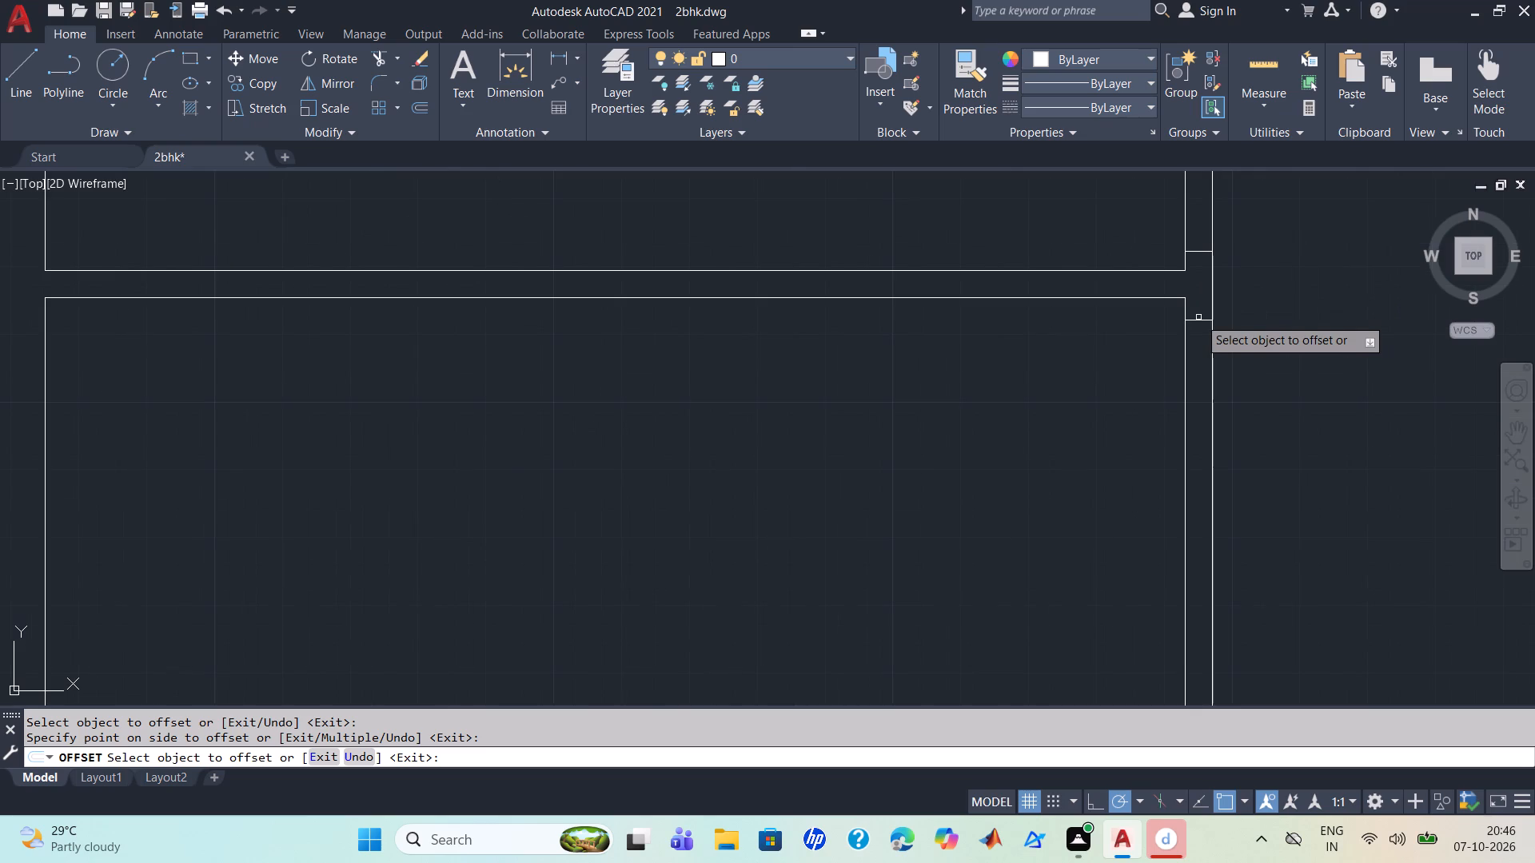
{"action": "left_click", "coordinate": [1200, 321]}
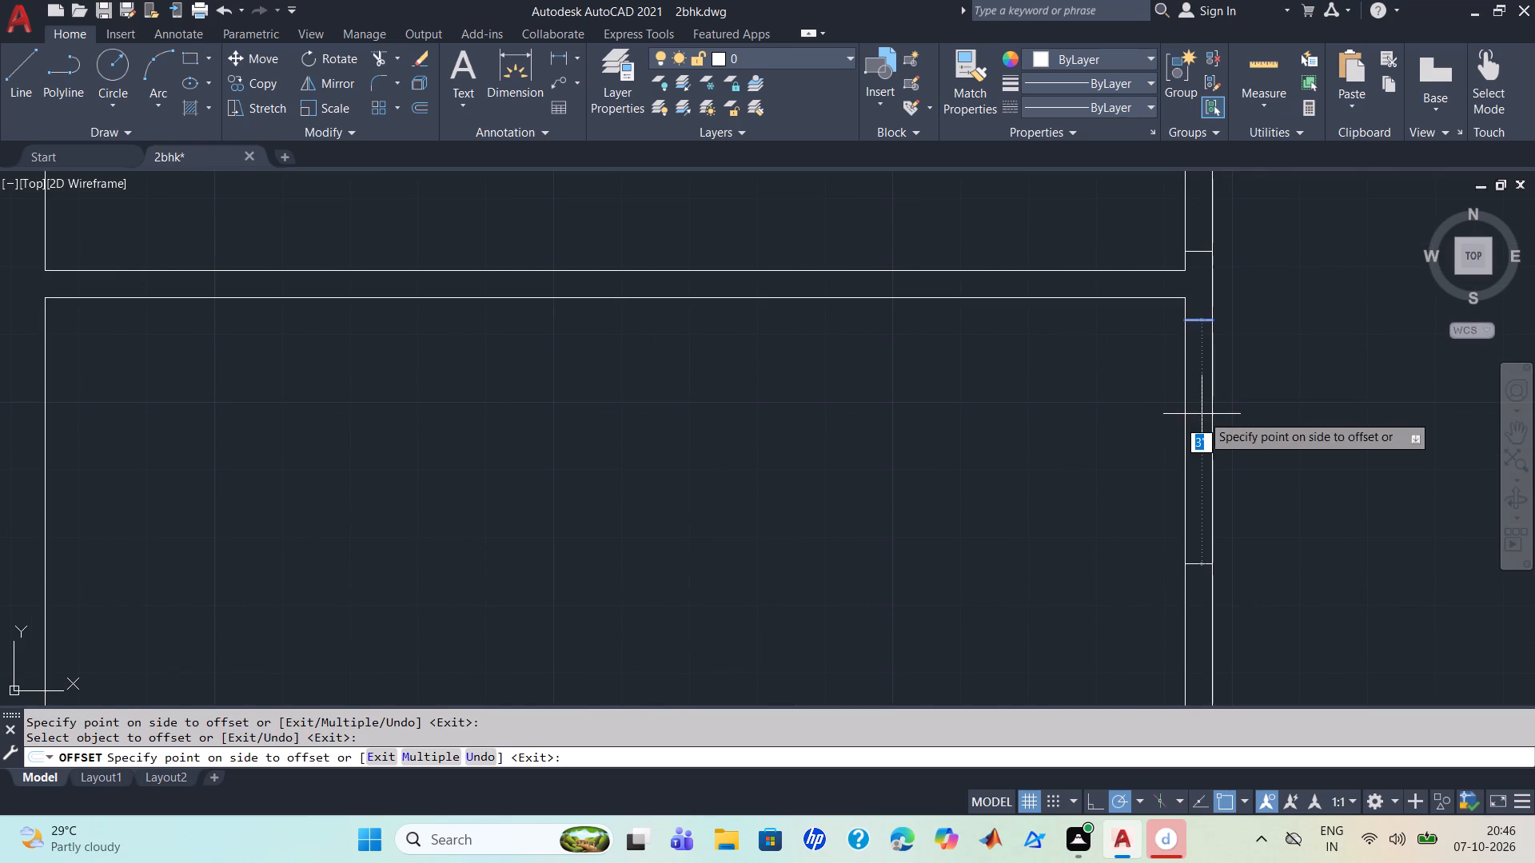
{"action": "left_click", "coordinate": [1202, 414]}
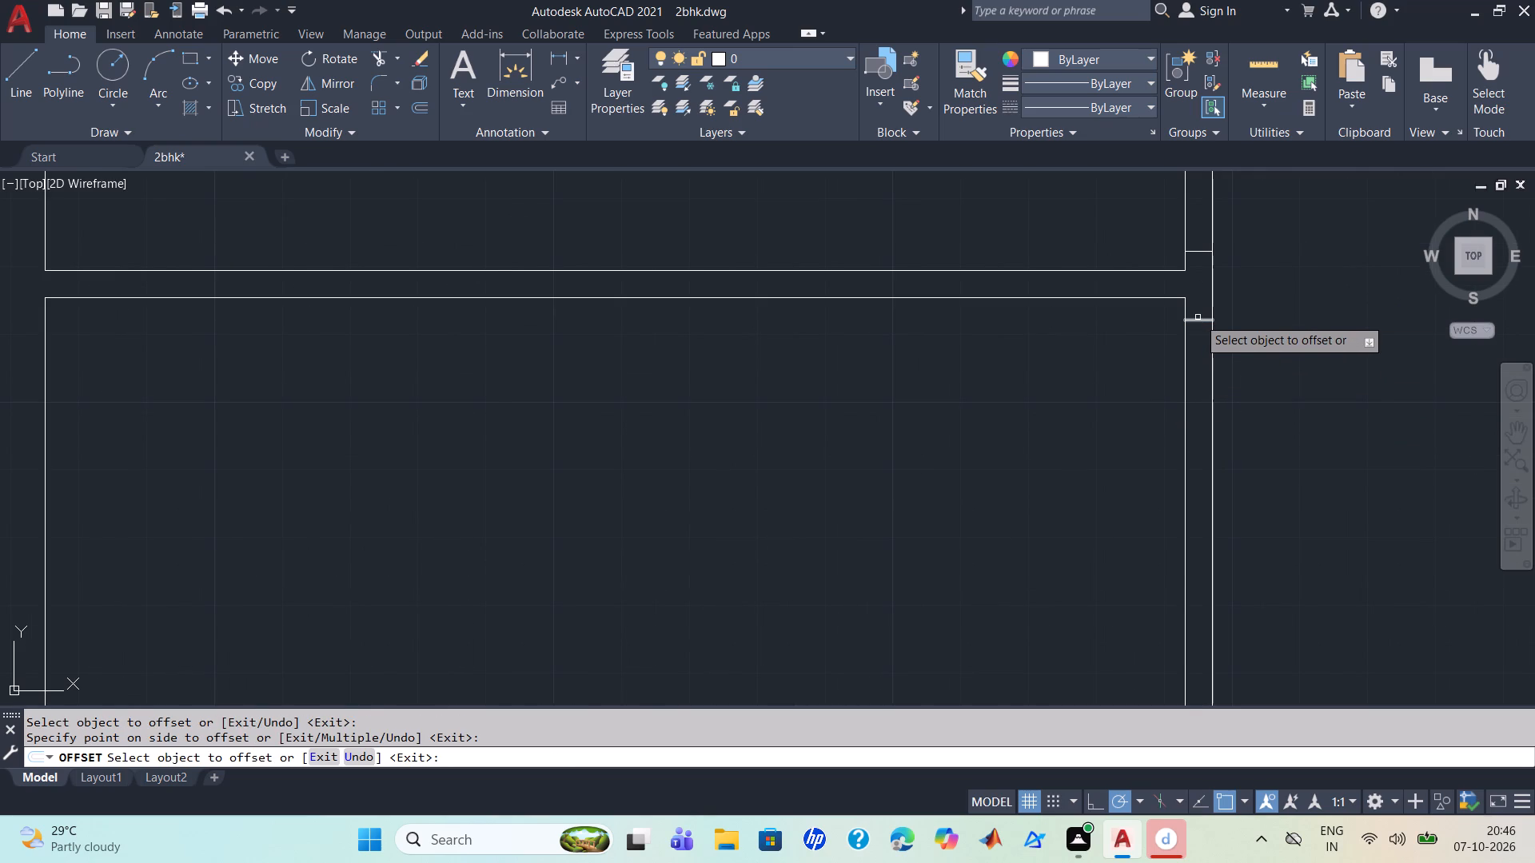
{"action": "left_click", "coordinate": [1198, 322]}
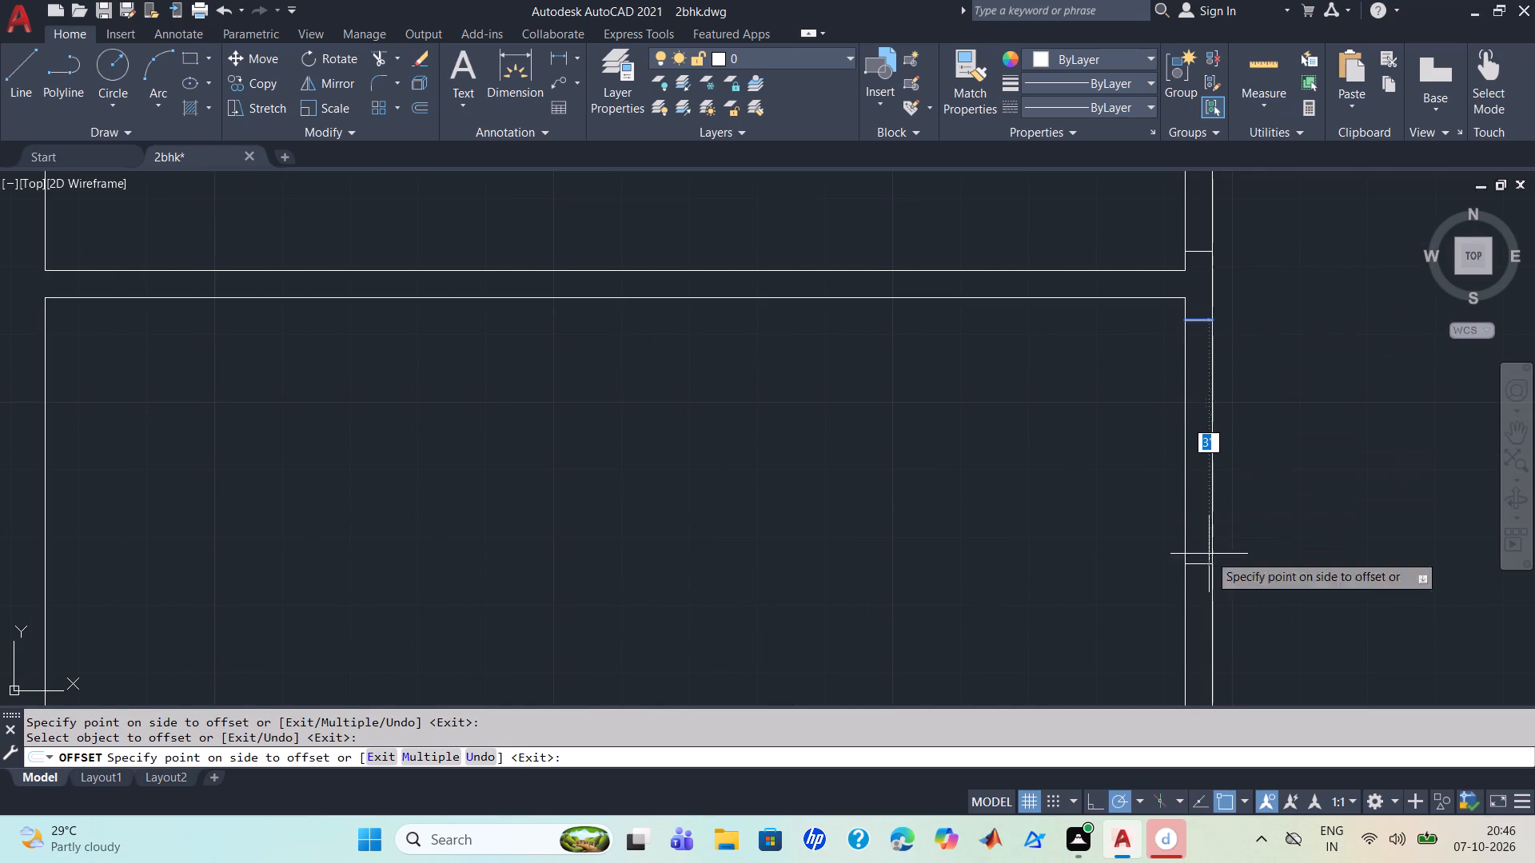
{"action": "left_click", "coordinate": [1198, 565]}
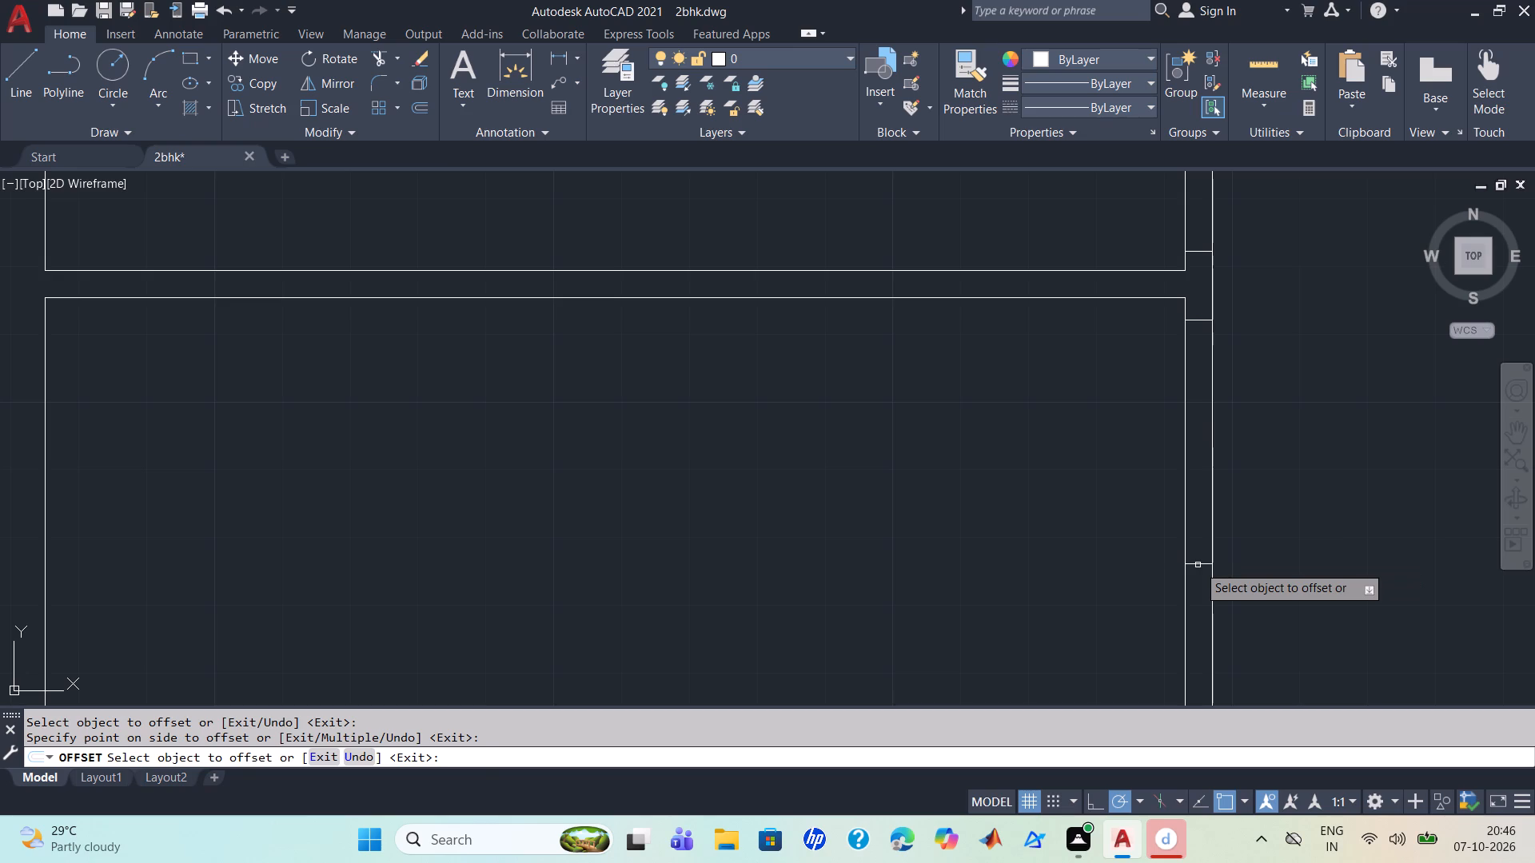
Offset the jamb line south of the lower west partition 3' southward to mark that doorway's far side.
{"action": "scroll", "coordinate": [1197, 482], "scroll_direction": "up", "scroll_amount": 2}
{"action": "scroll", "coordinate": [1197, 482], "scroll_direction": "down", "scroll_amount": 4}
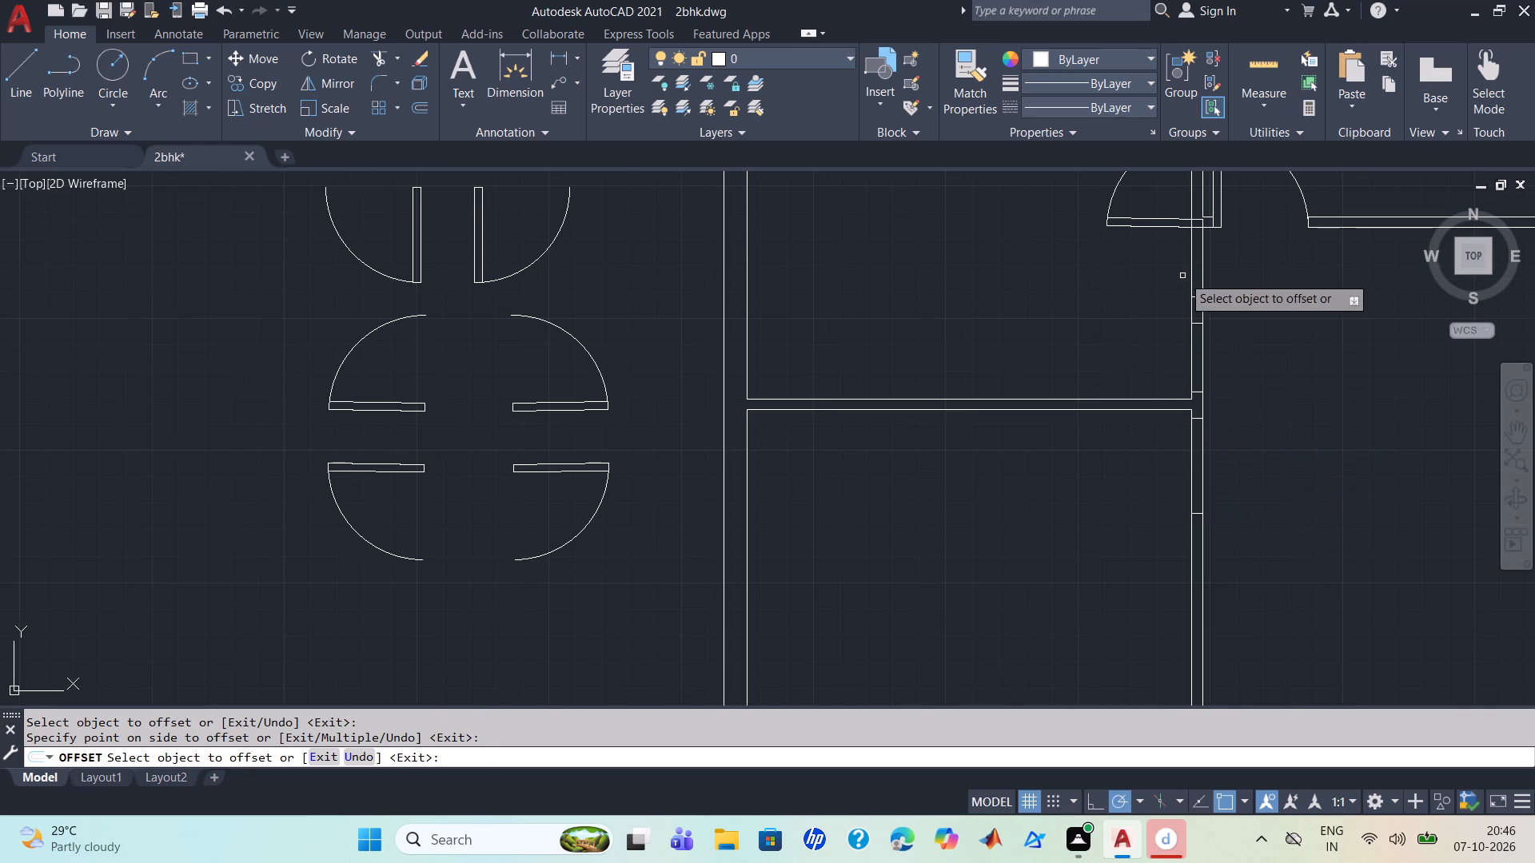
{"action": "middle_click_drag", "start_coordinate": [1217, 402], "coordinate": [1213, 389]}
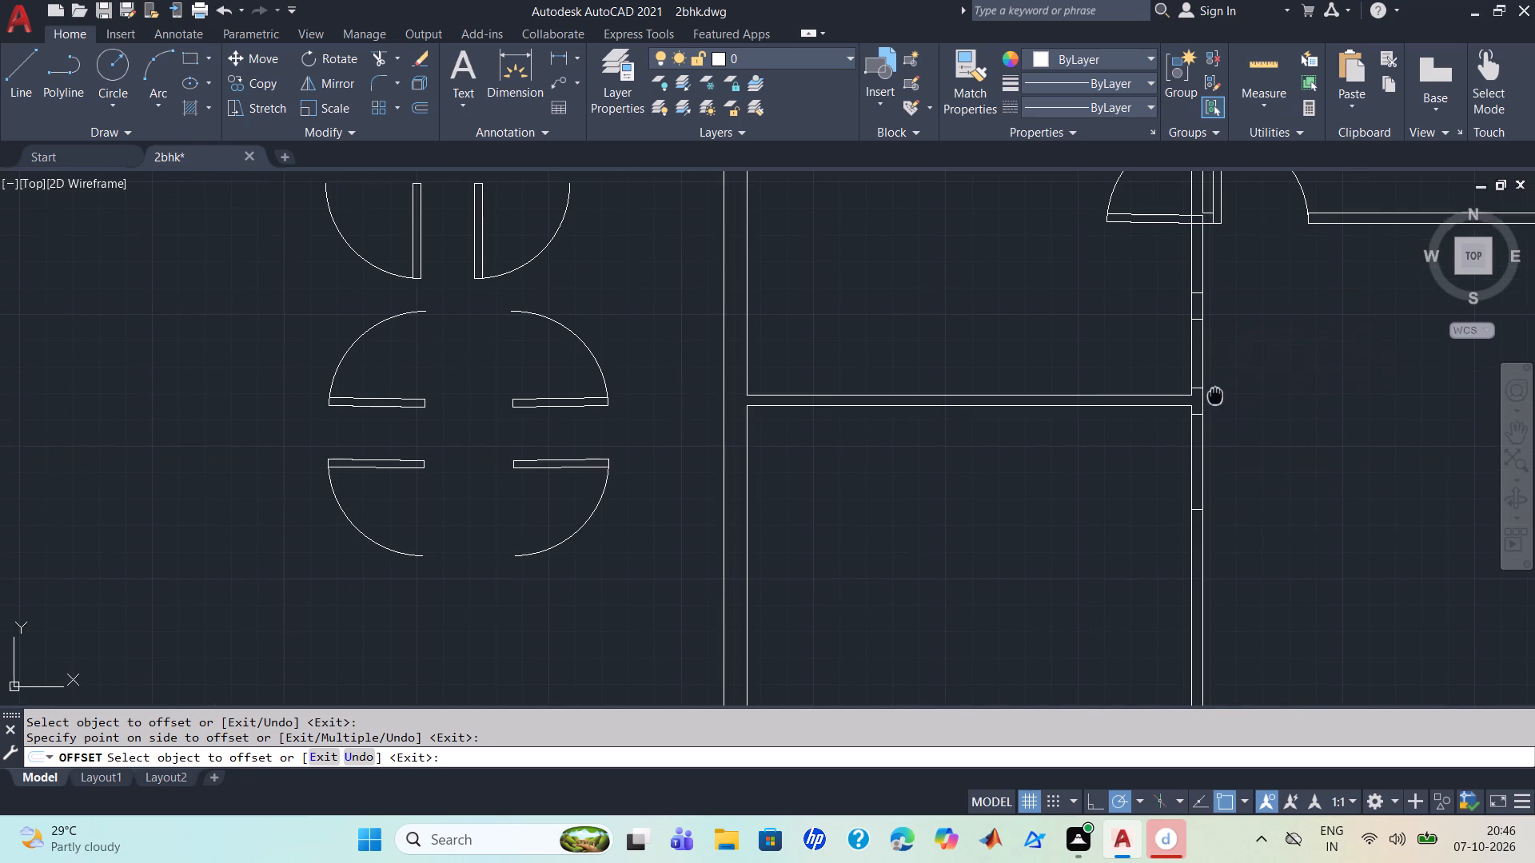
{"action": "middle_click_drag", "start_coordinate": [1213, 389], "coordinate": [1060, 0]}
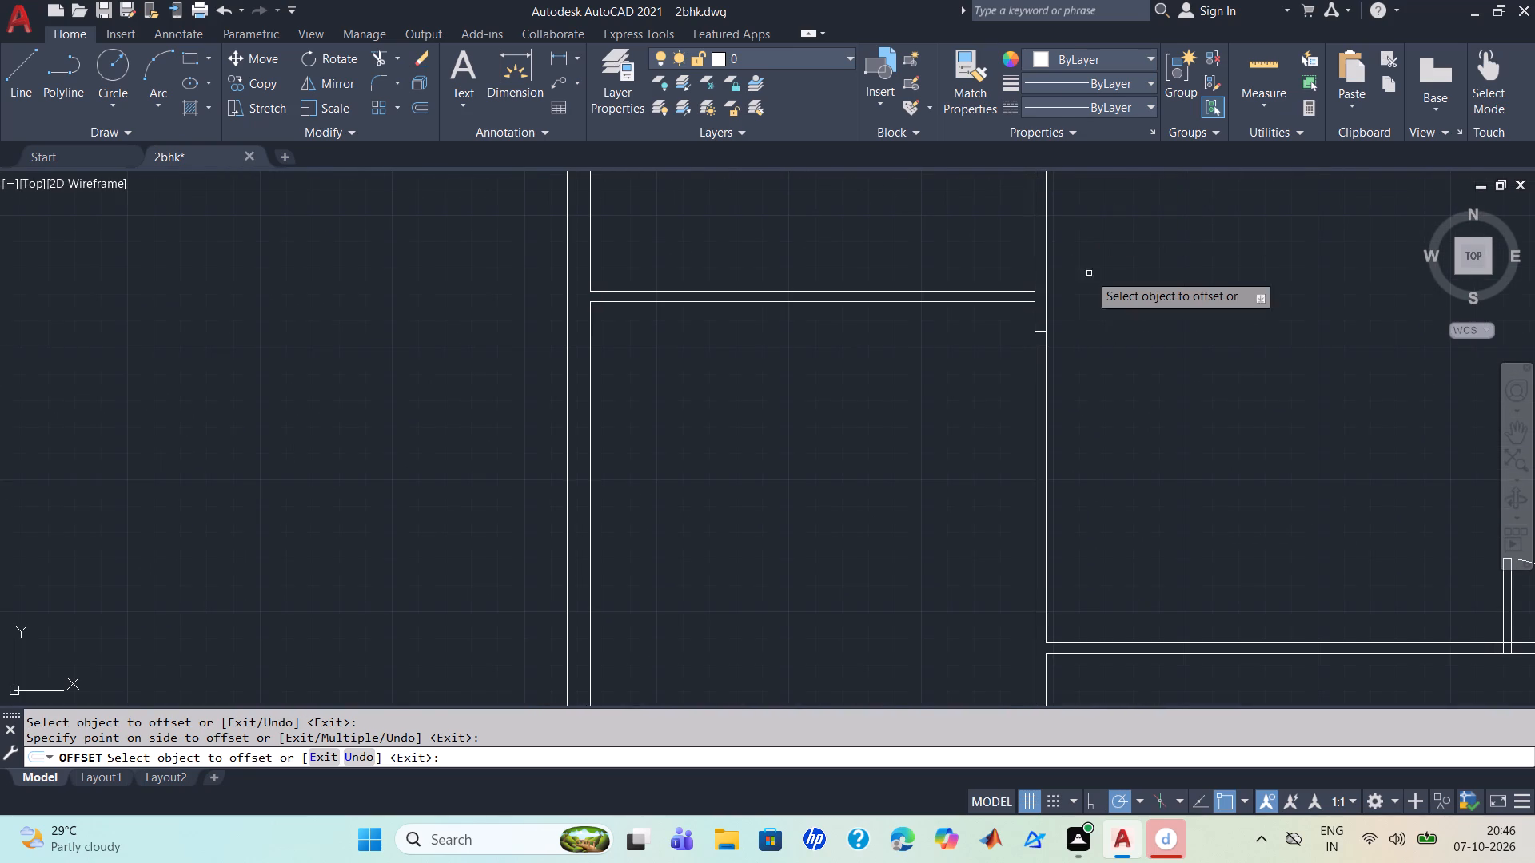
{"action": "scroll", "coordinate": [1044, 328], "scroll_direction": "up", "scroll_amount": 2}
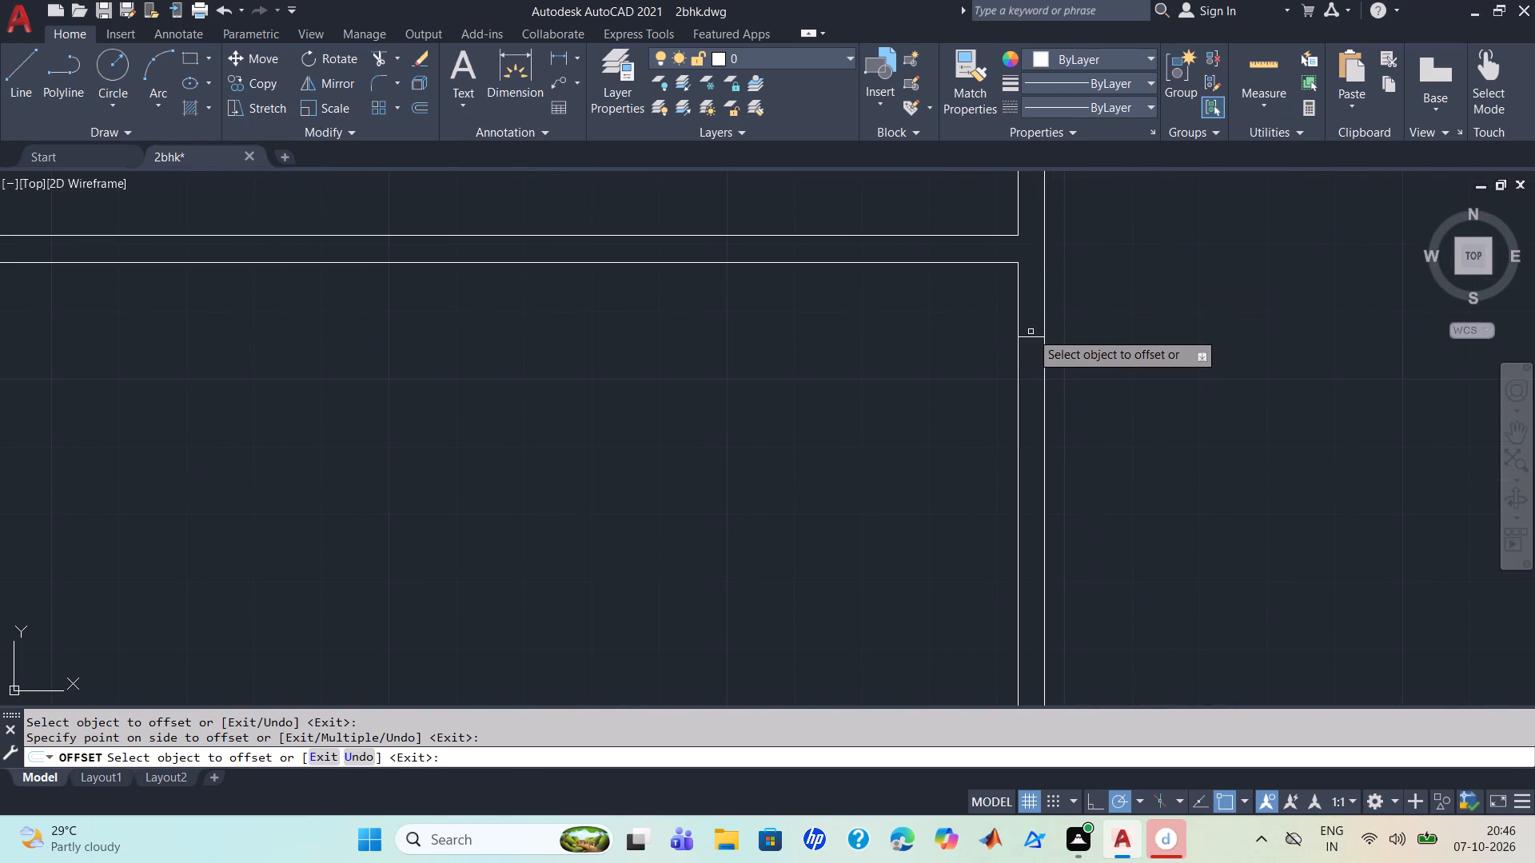
{"action": "left_click", "coordinate": [1031, 336]}
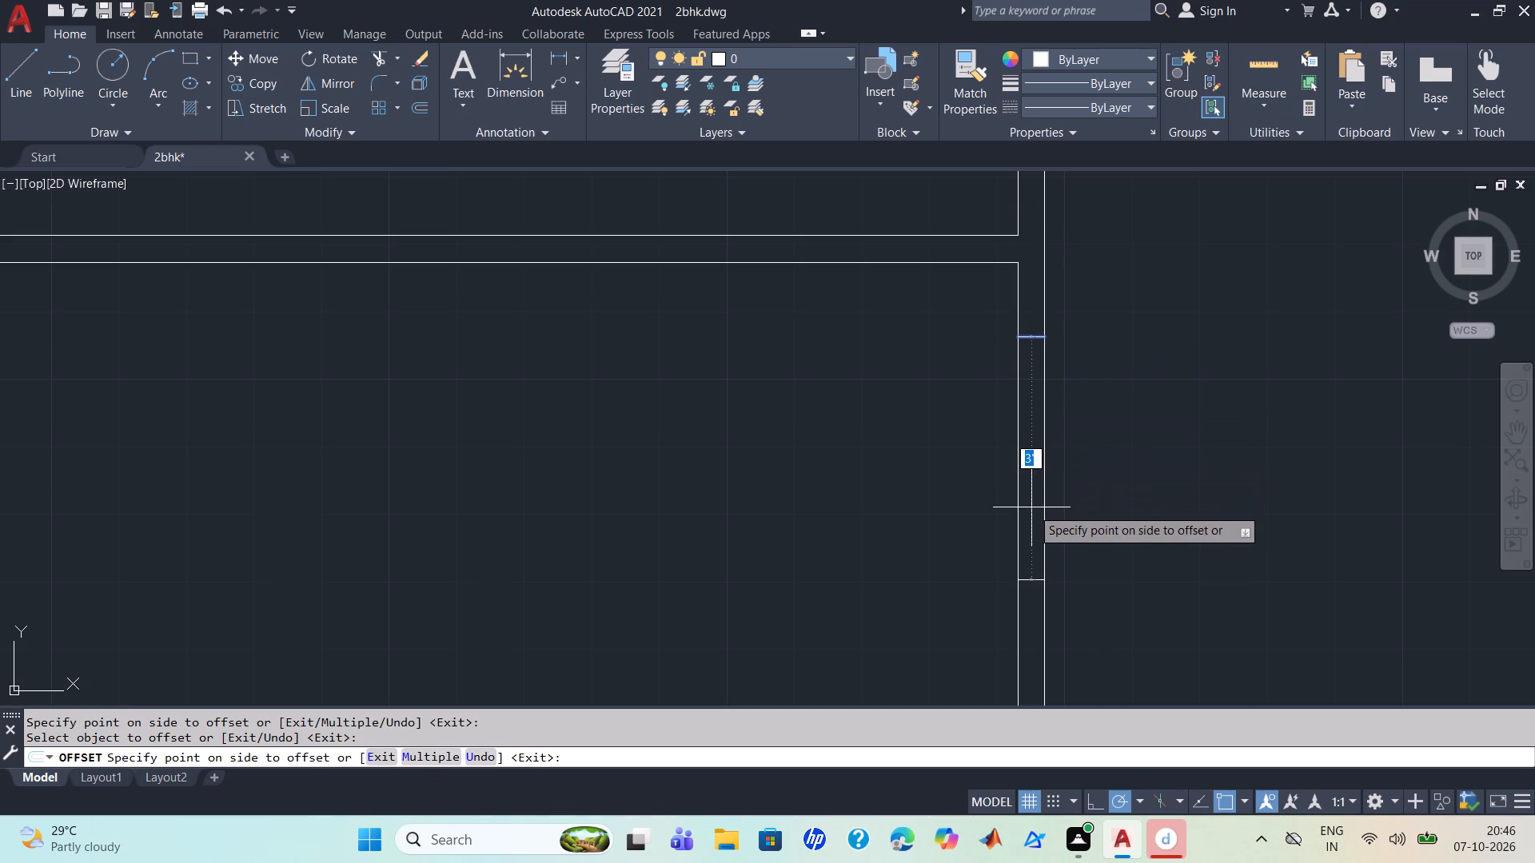
{"action": "left_click", "coordinate": [1031, 579]}
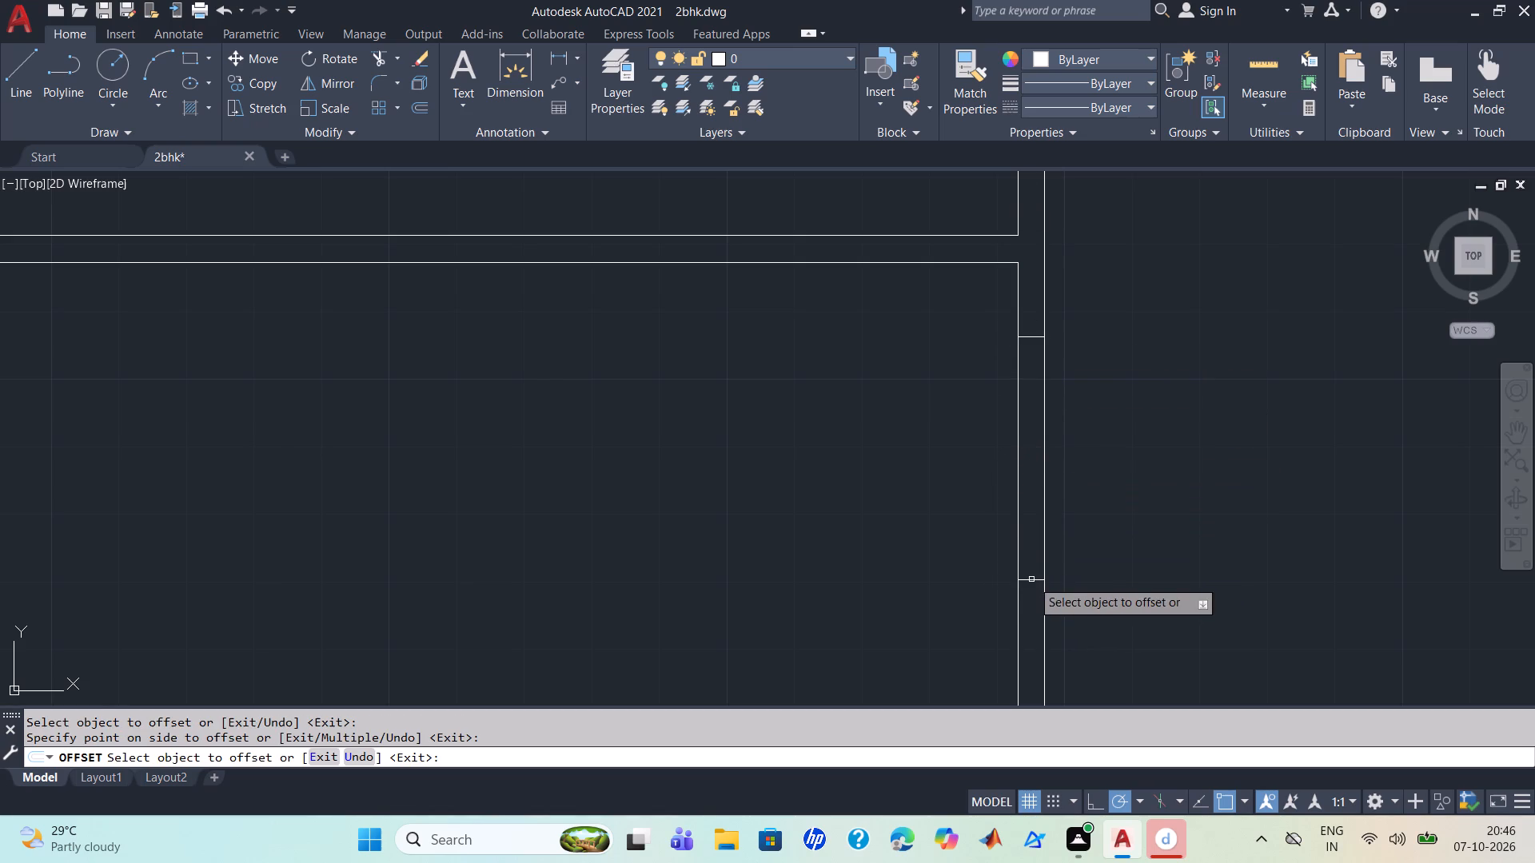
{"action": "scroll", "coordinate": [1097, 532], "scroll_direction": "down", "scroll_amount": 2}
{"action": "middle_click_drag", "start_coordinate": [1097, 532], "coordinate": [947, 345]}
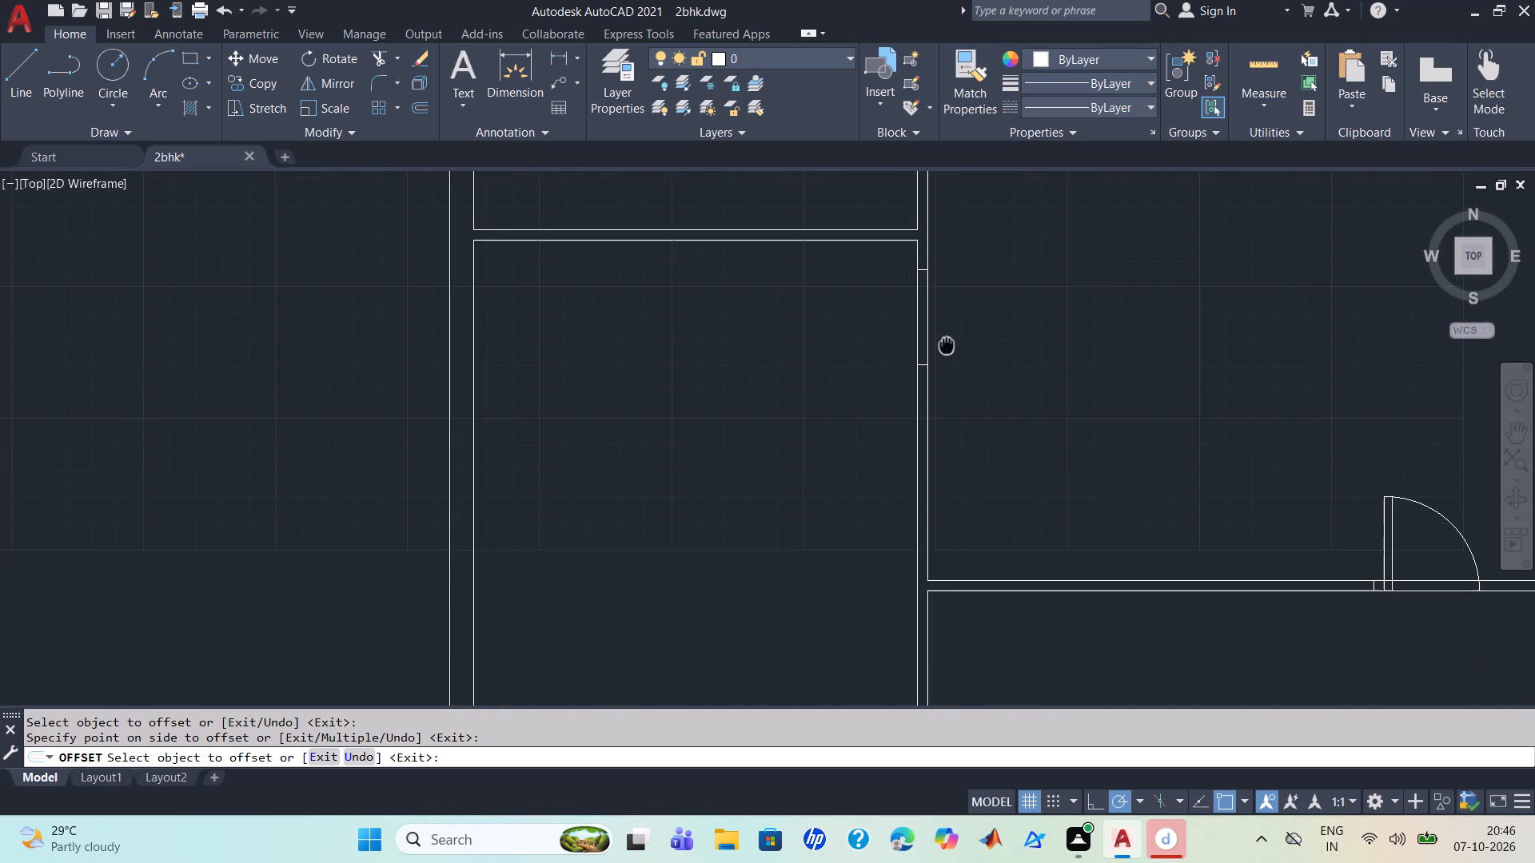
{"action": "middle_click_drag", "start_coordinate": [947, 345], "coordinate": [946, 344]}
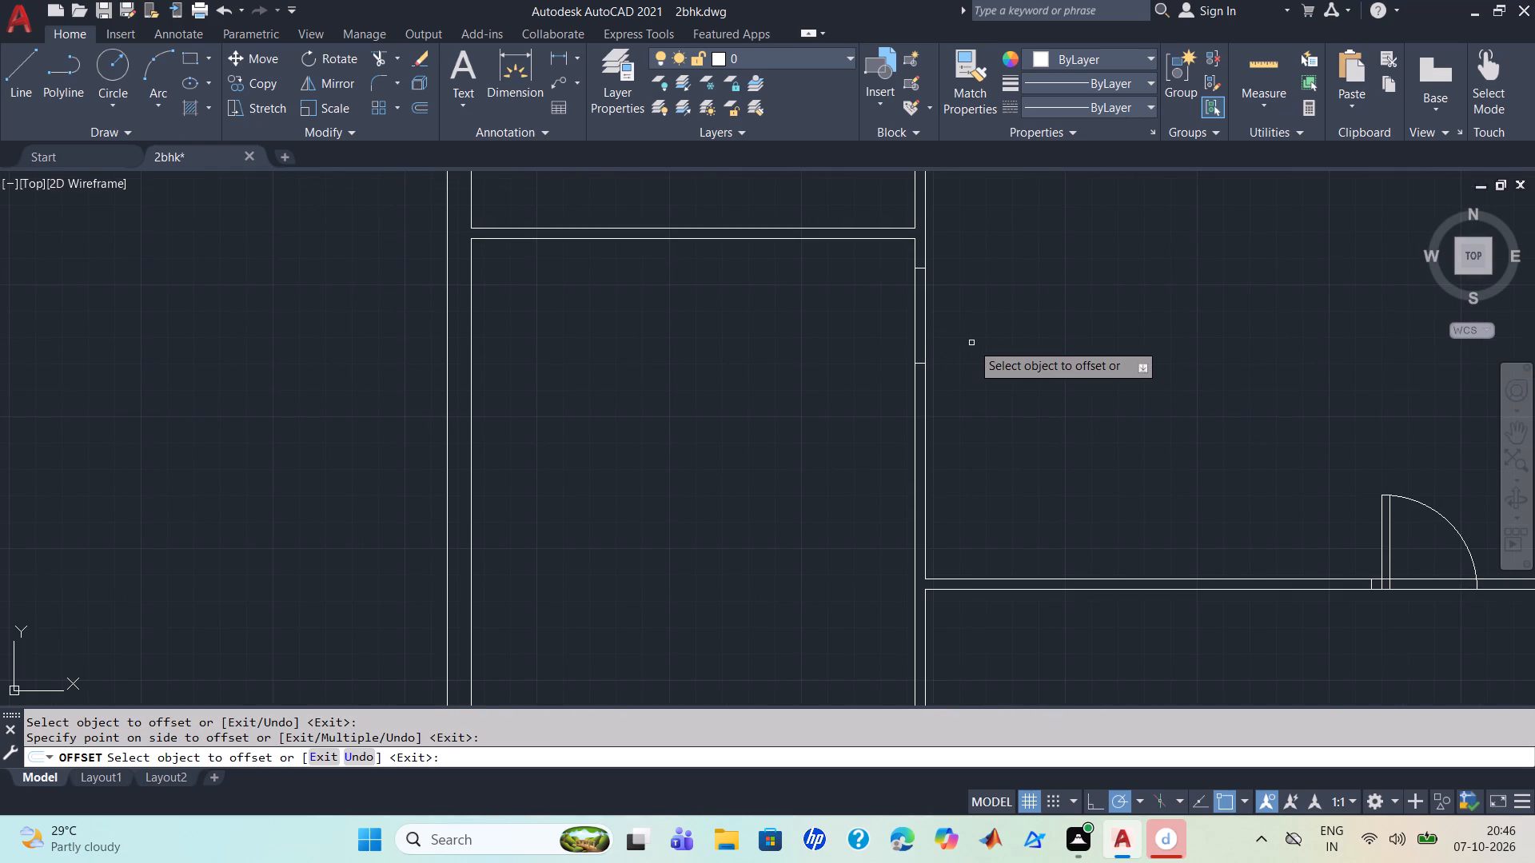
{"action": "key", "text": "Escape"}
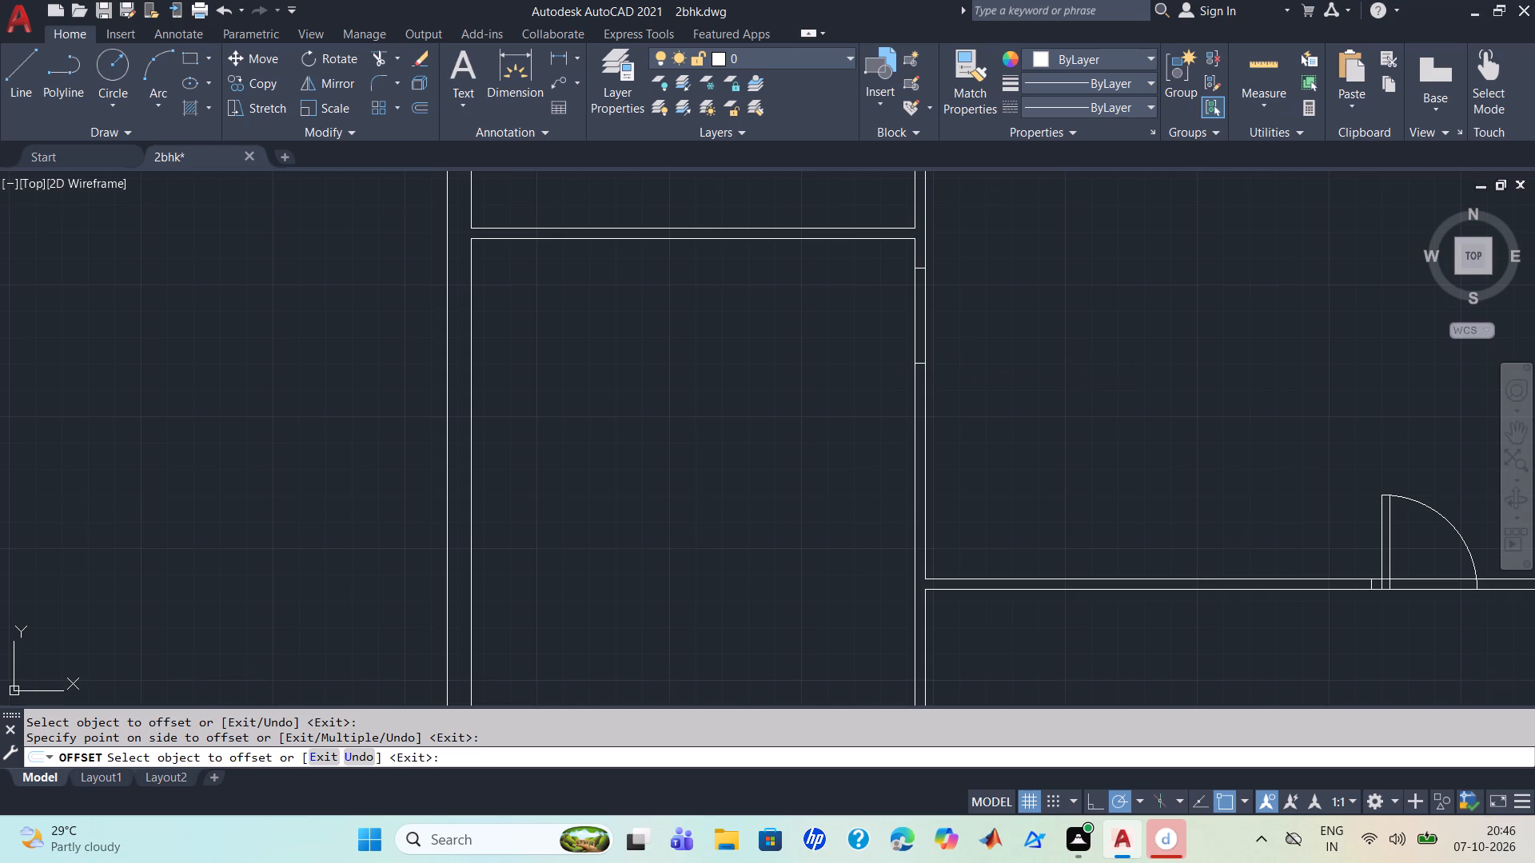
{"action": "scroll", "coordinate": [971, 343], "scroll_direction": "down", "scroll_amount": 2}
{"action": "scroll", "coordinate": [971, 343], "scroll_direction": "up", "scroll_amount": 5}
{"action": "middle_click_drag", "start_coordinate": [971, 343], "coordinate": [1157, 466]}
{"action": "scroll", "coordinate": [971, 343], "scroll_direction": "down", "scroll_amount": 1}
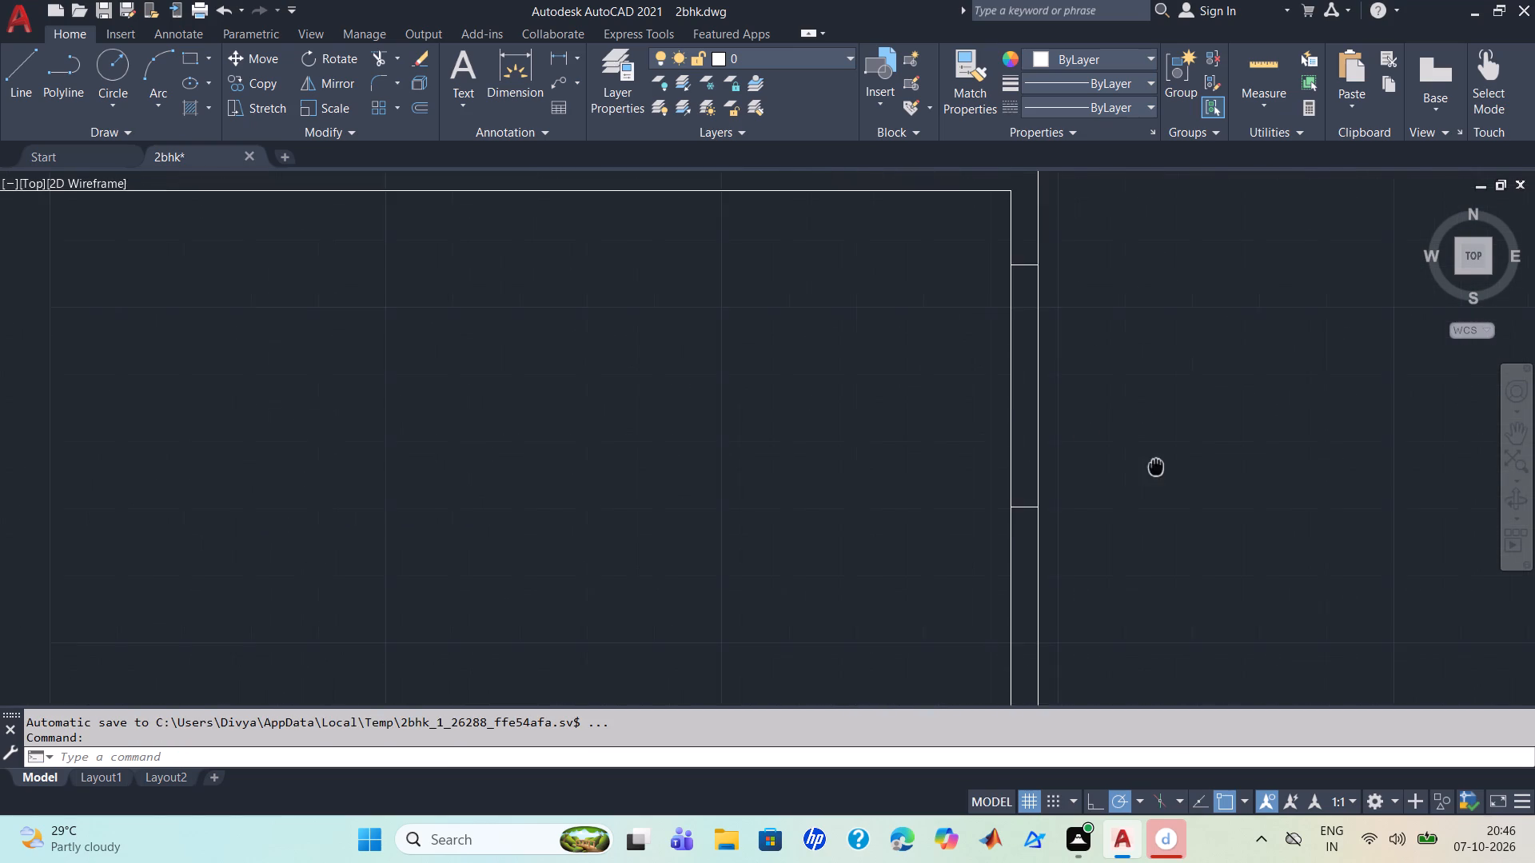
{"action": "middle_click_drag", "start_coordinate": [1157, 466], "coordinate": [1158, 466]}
Copy the spare door symbol with a horizontal leaf and northwest swing into the two doorways north and south of the upper west partition.
{"action": "scroll", "coordinate": [1158, 466], "scroll_direction": "down", "scroll_amount": 3}
{"action": "scroll", "coordinate": [1080, 434], "scroll_direction": "down", "scroll_amount": 1}
{"action": "middle_click_drag", "start_coordinate": [827, 413], "coordinate": [826, 414]}
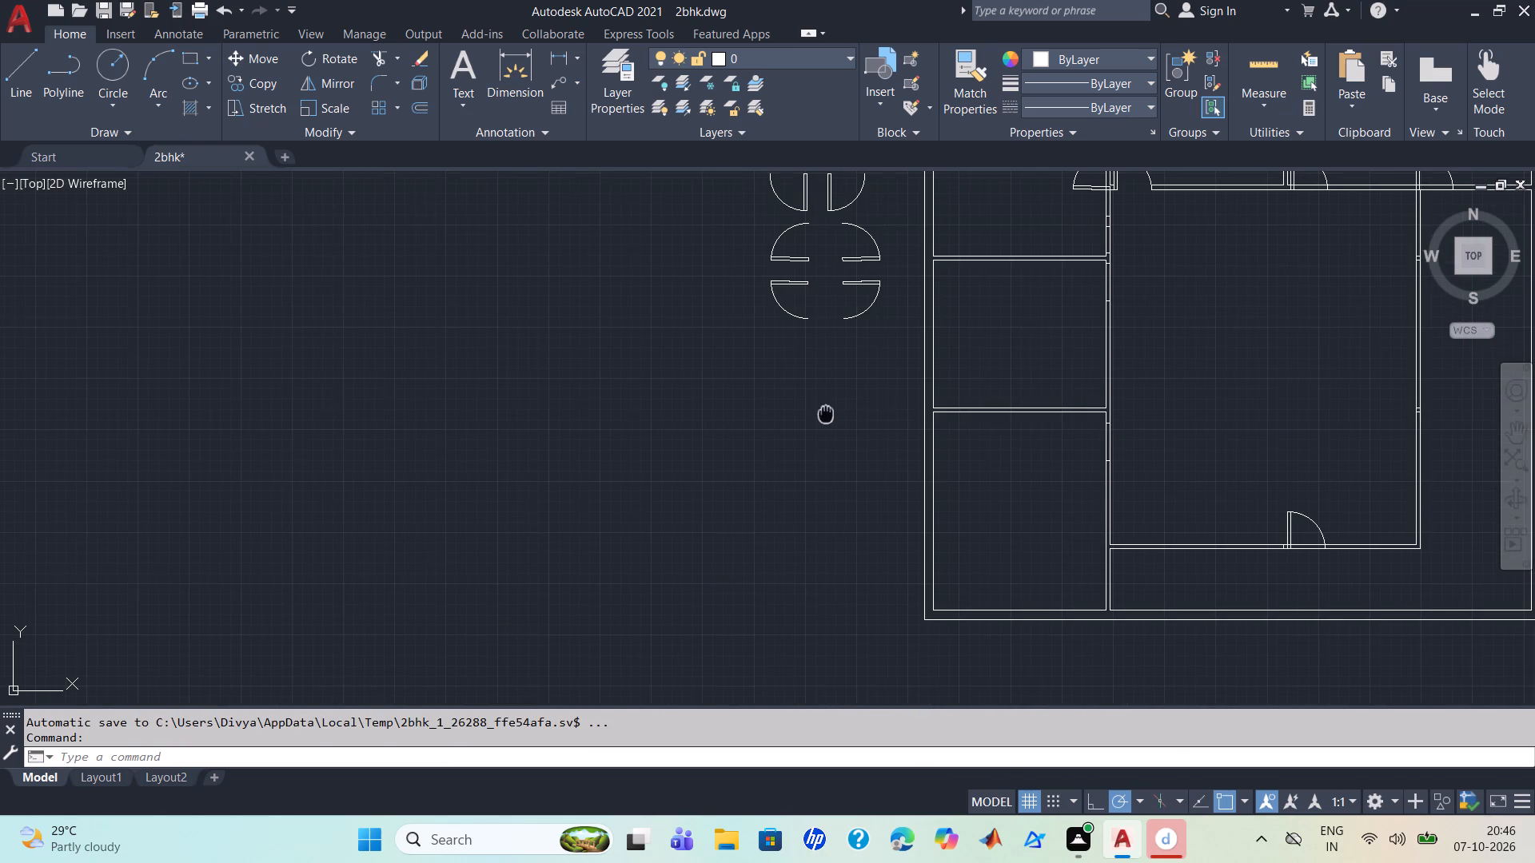
{"action": "middle_click_drag", "start_coordinate": [826, 414], "coordinate": [827, 579]}
{"action": "left_click", "coordinate": [813, 441]}
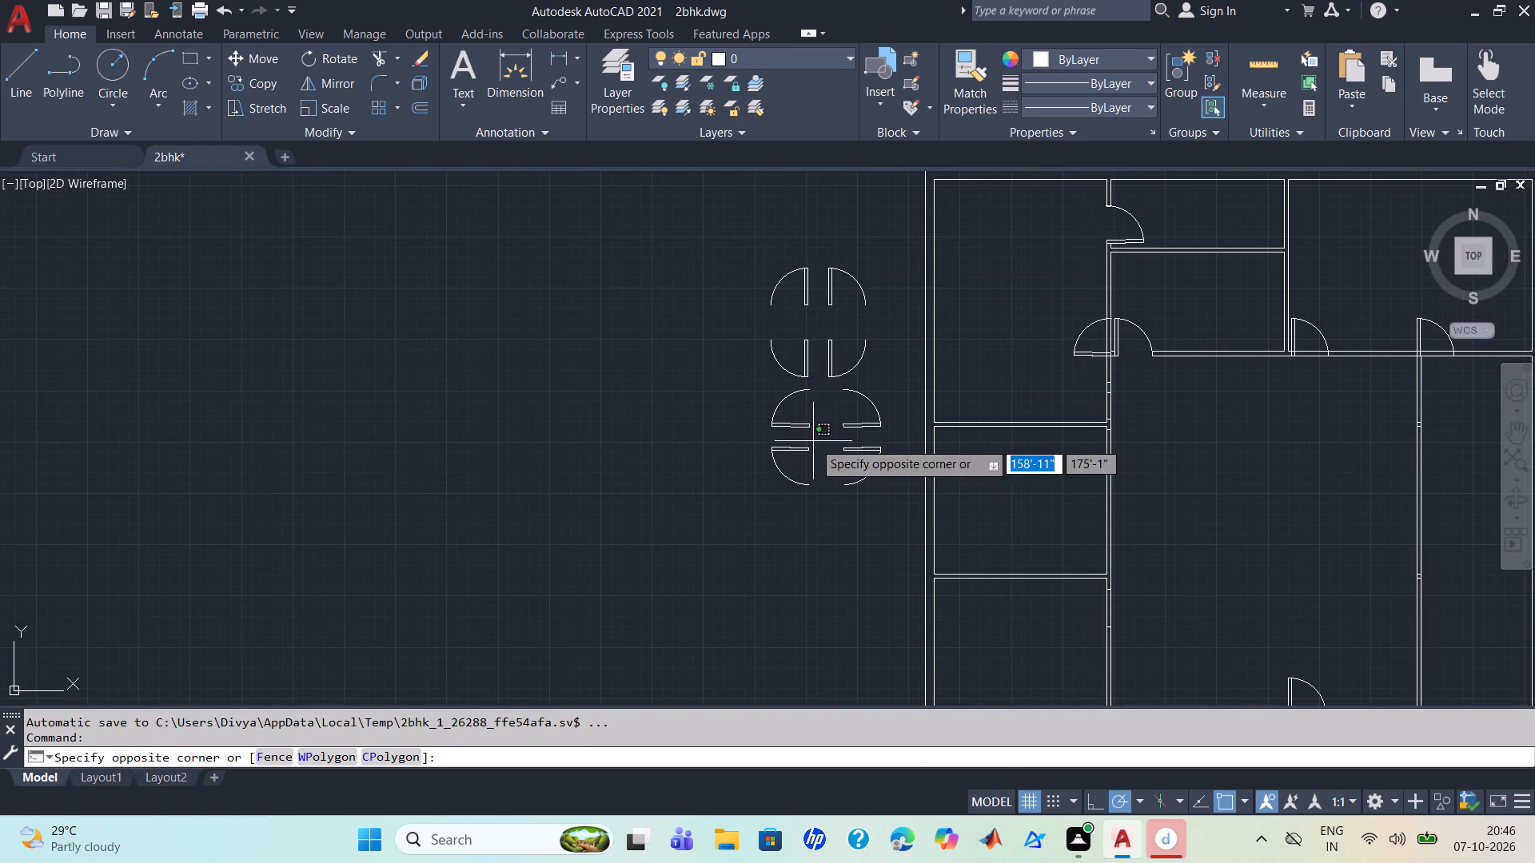
{"action": "left_click", "coordinate": [767, 392]}
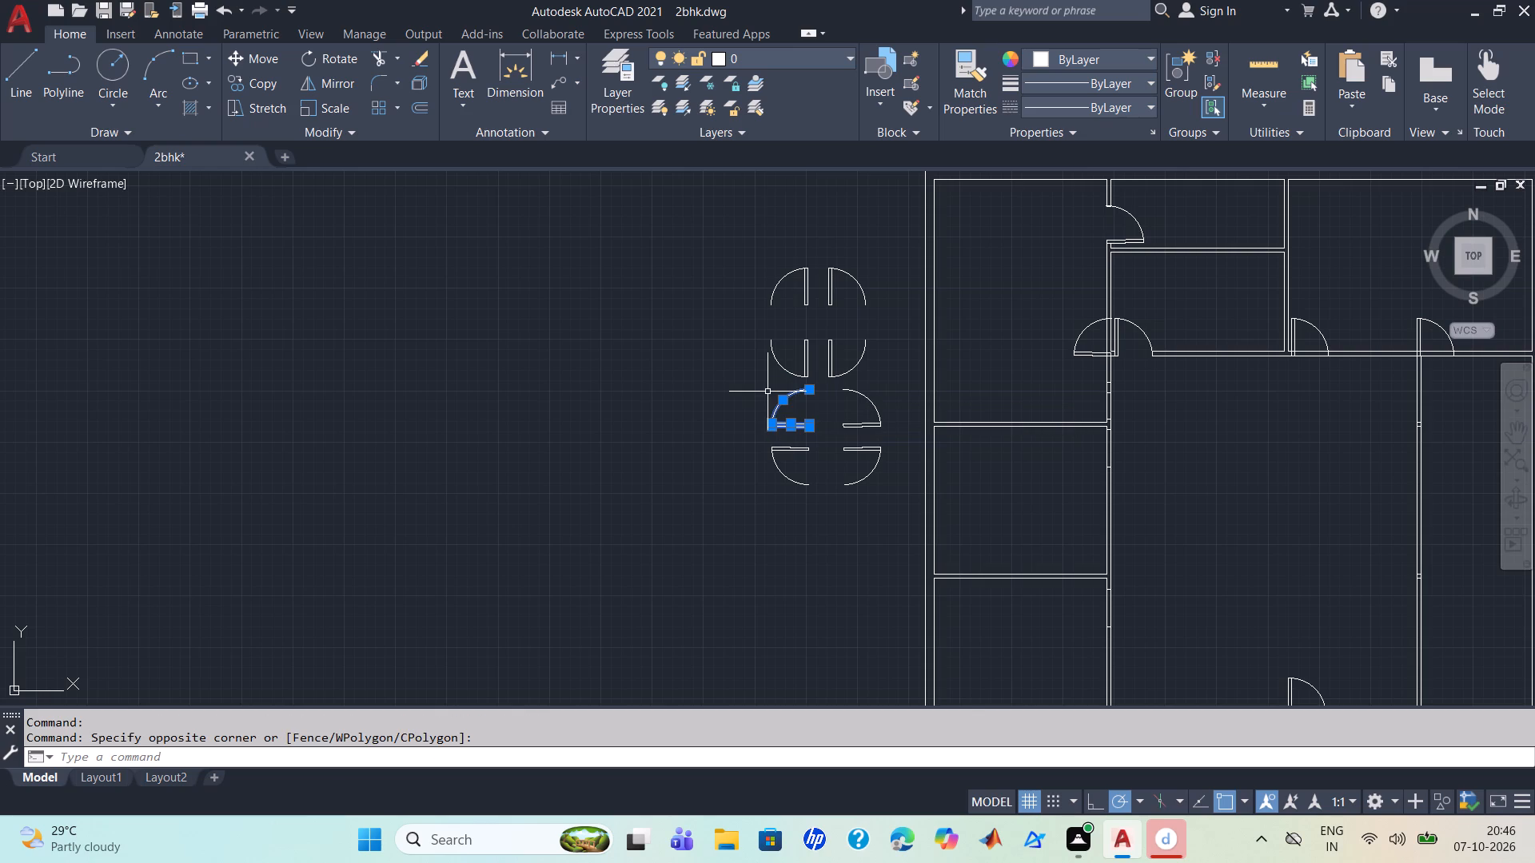
{"action": "type", "text": "co"}
{"action": "key", "text": "Return"}
{"action": "scroll", "coordinate": [795, 410], "scroll_direction": "up", "scroll_amount": 2}
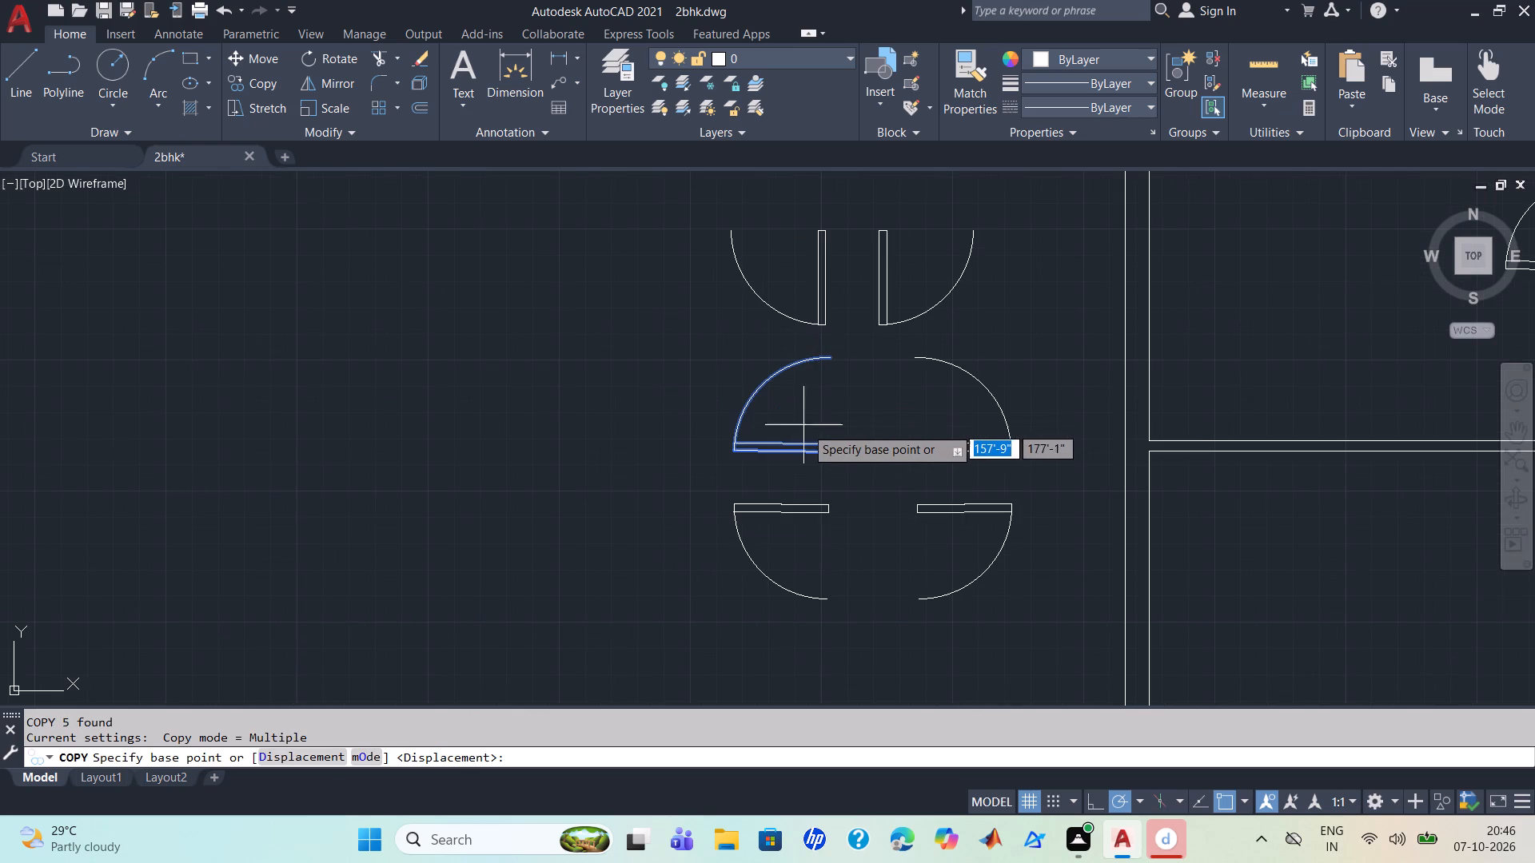
{"action": "scroll", "coordinate": [825, 451], "scroll_direction": "up", "scroll_amount": 1}
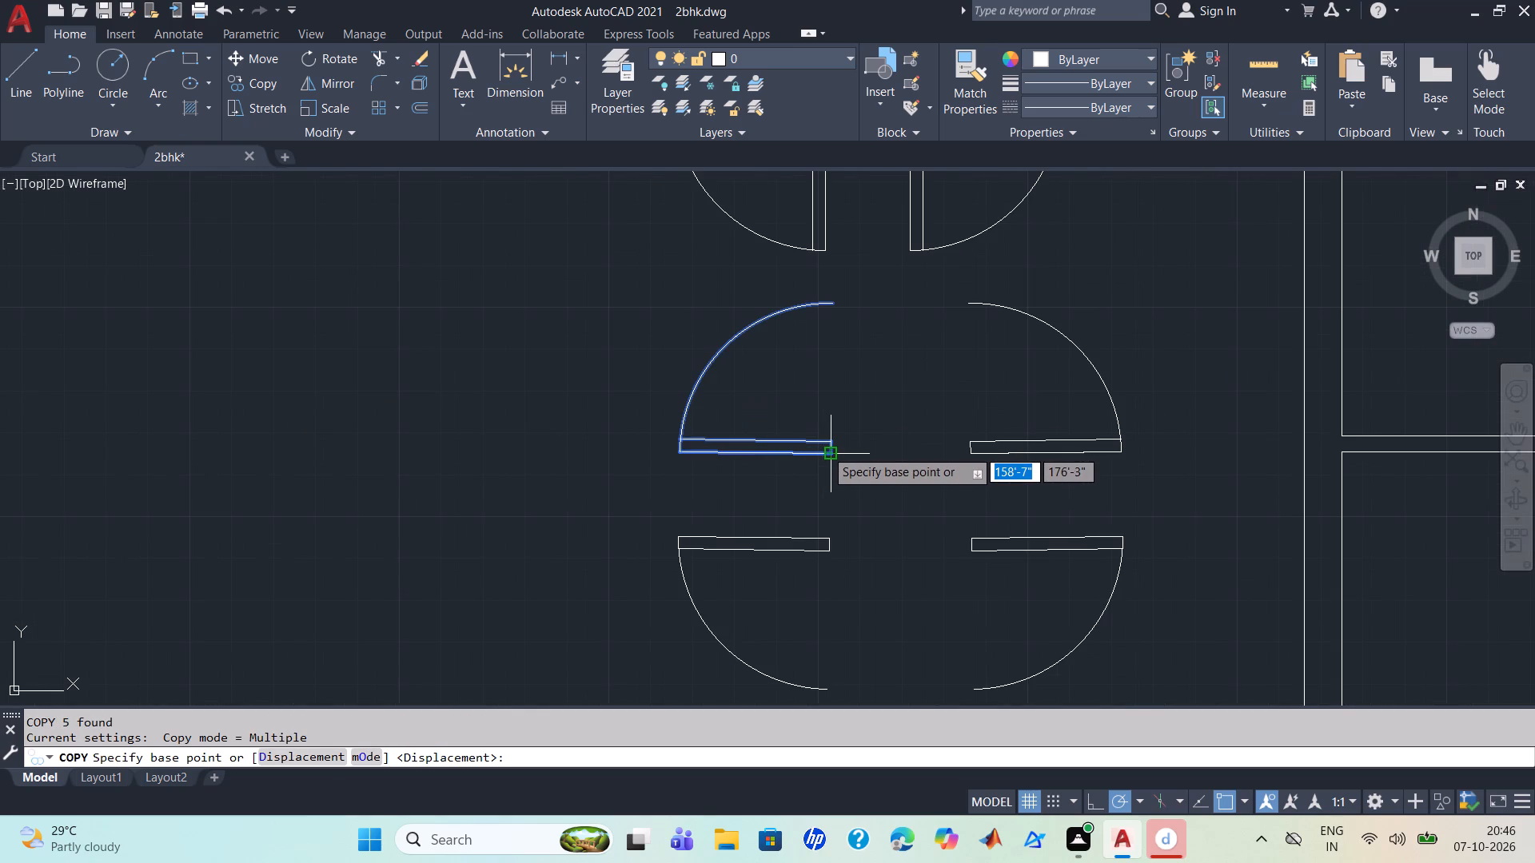
{"action": "left_click", "coordinate": [826, 449]}
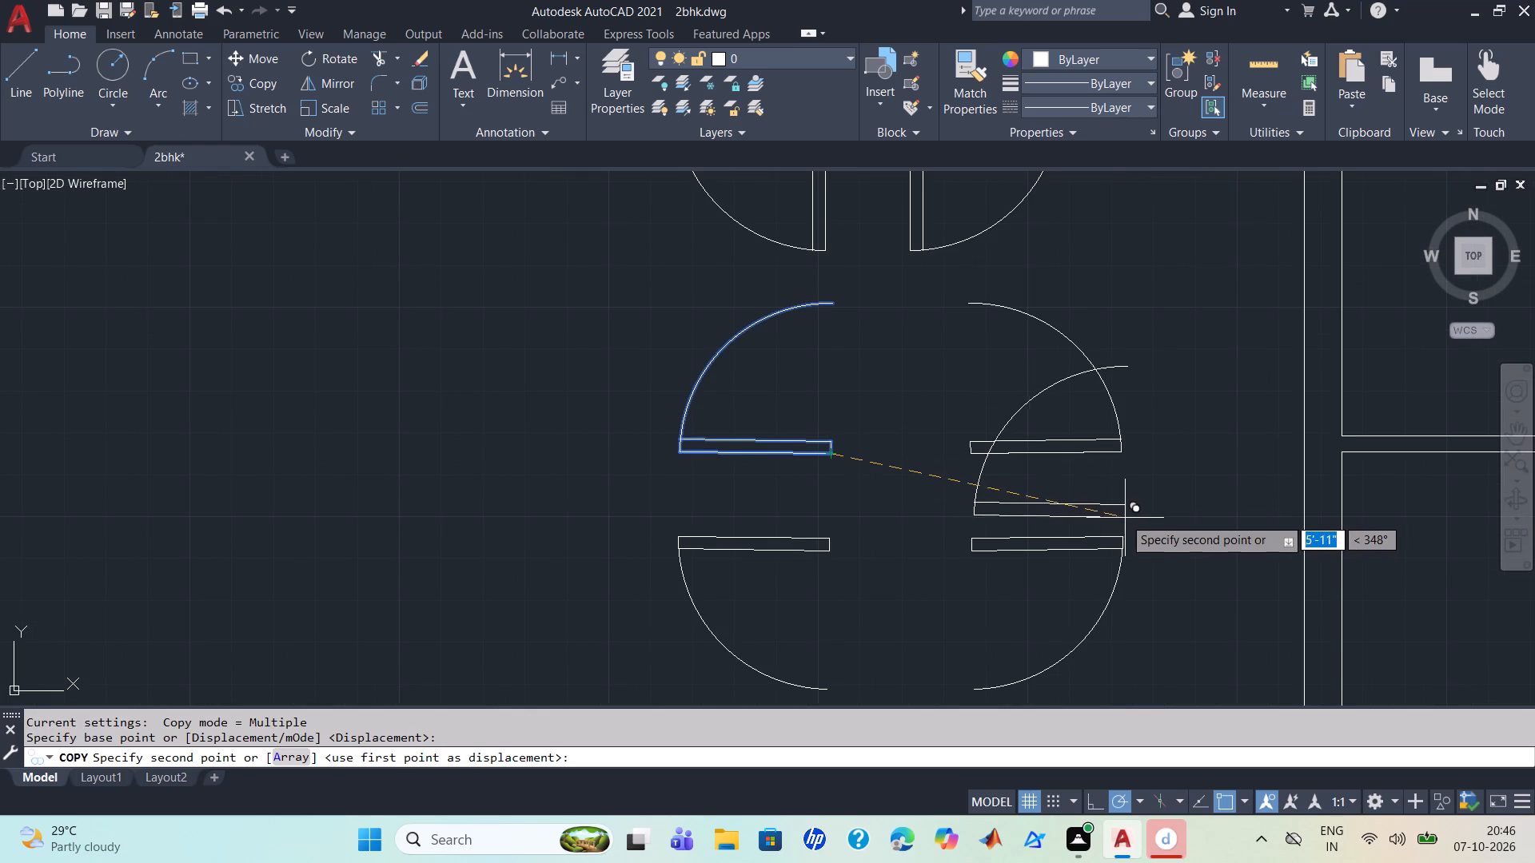
{"action": "middle_click_drag", "start_coordinate": [1123, 517], "coordinate": [363, 392]}
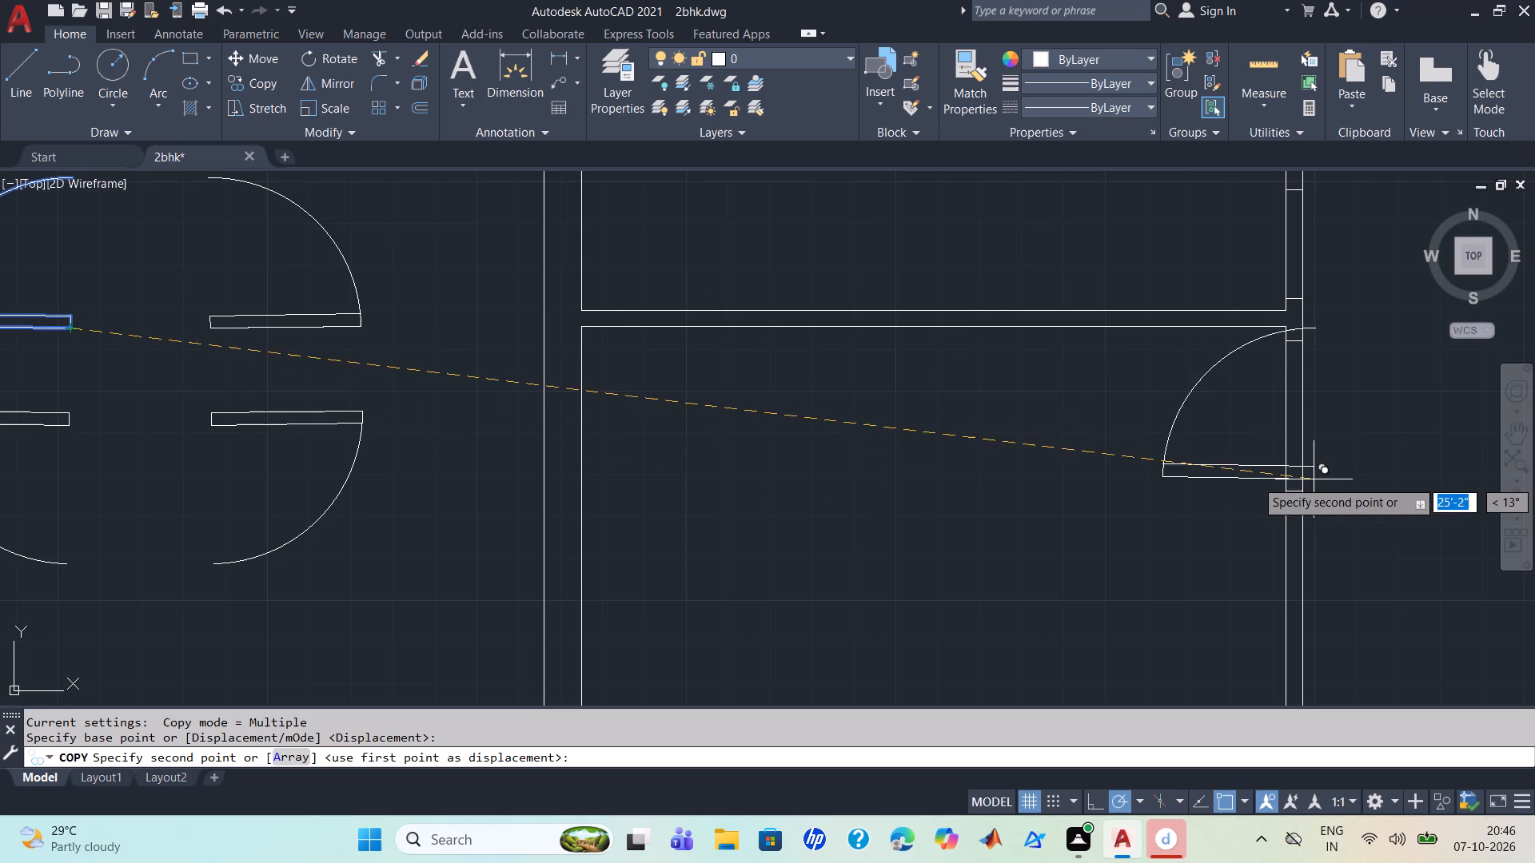
{"action": "left_click", "coordinate": [1300, 495]}
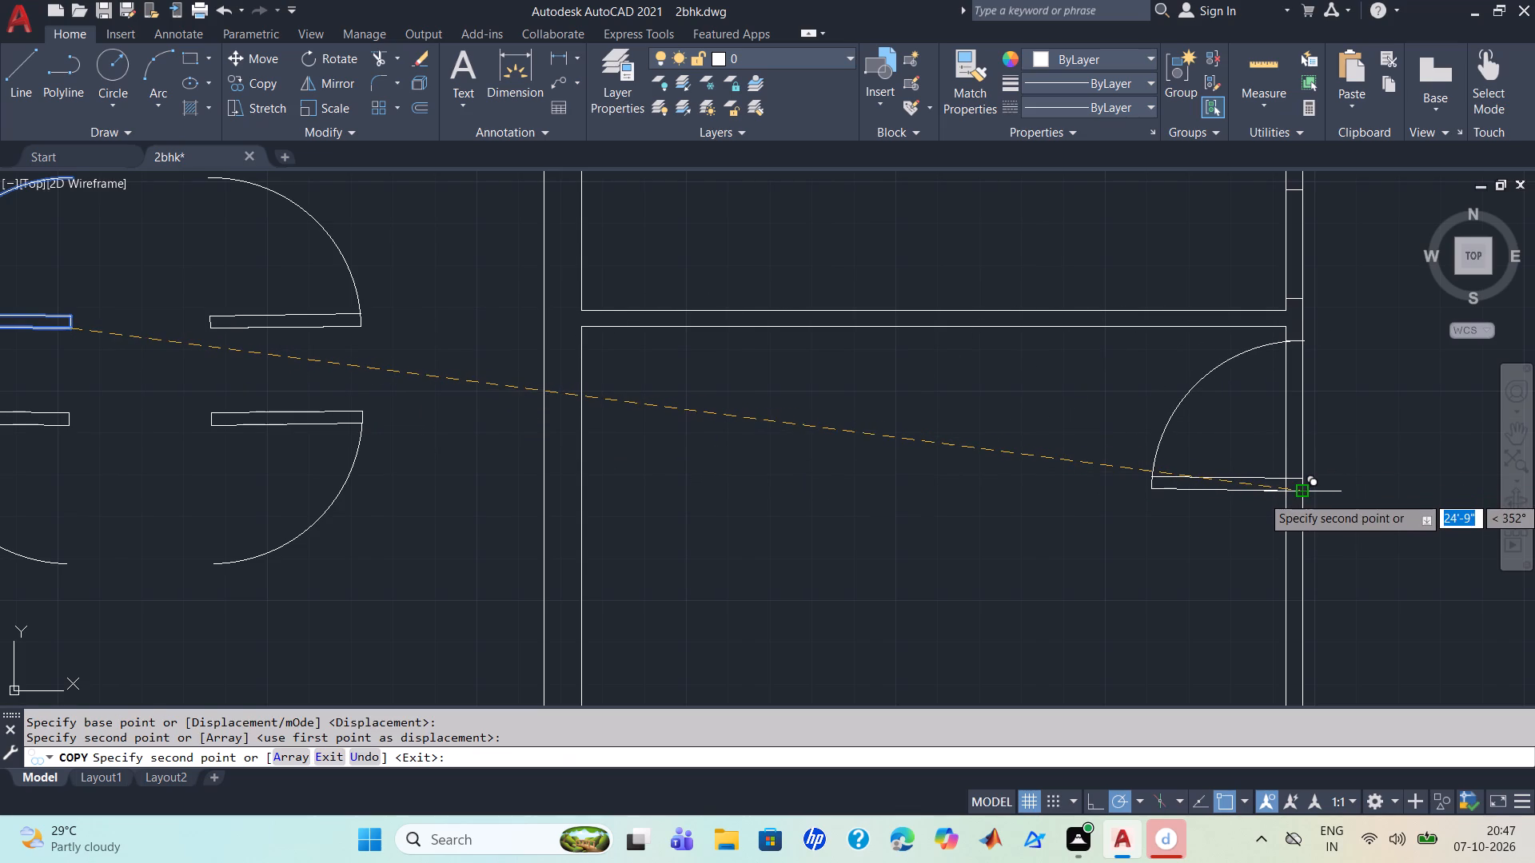
{"action": "left_click", "coordinate": [1304, 301]}
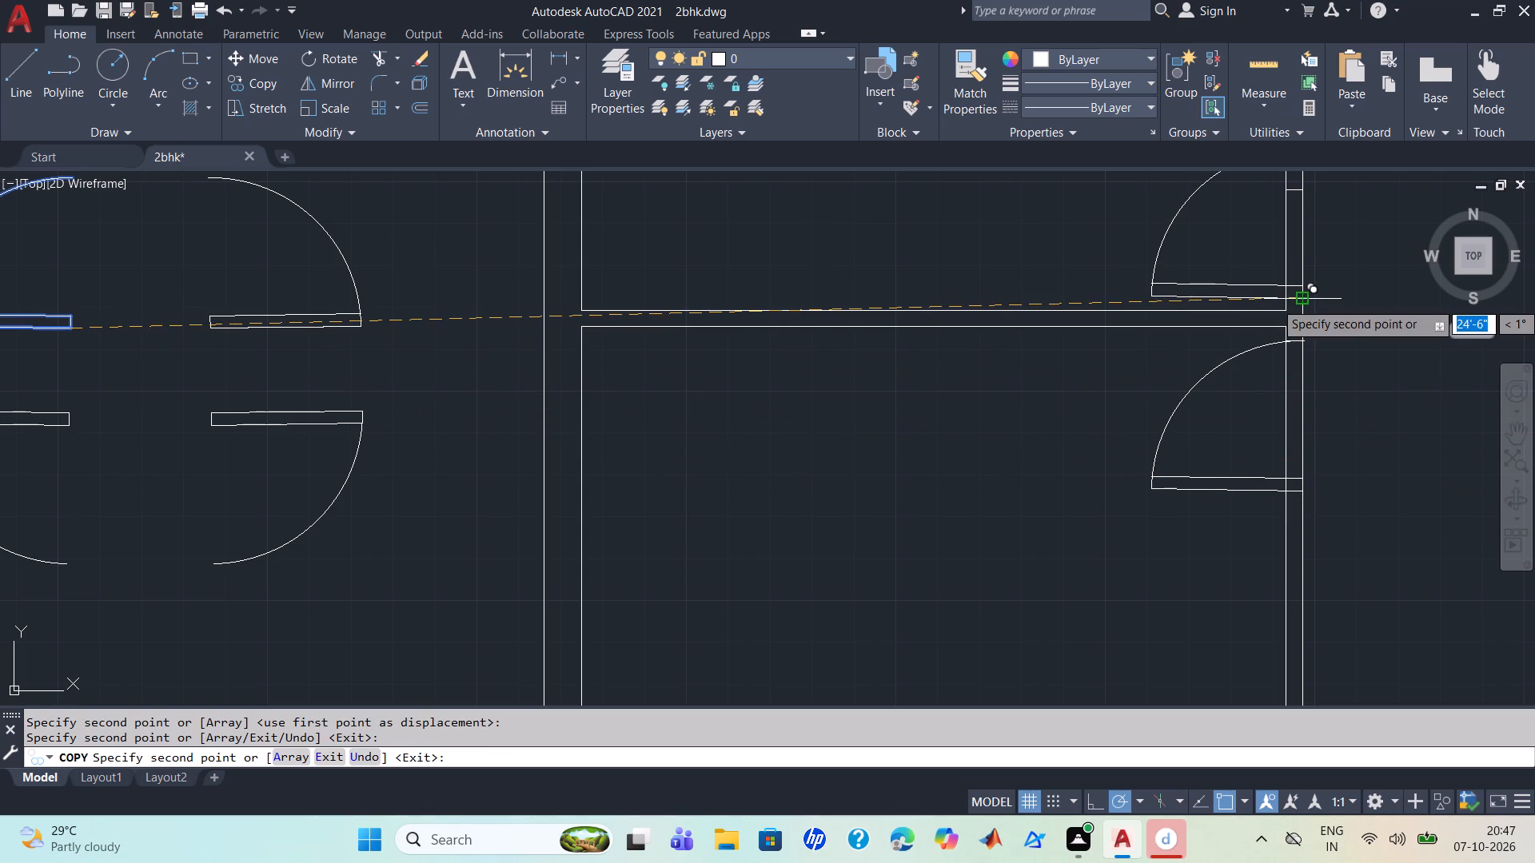
Place another copy of the same door in the doorway south of the lower west partition and end the copying.
{"action": "scroll", "coordinate": [1365, 544], "scroll_direction": "down", "scroll_amount": 2}
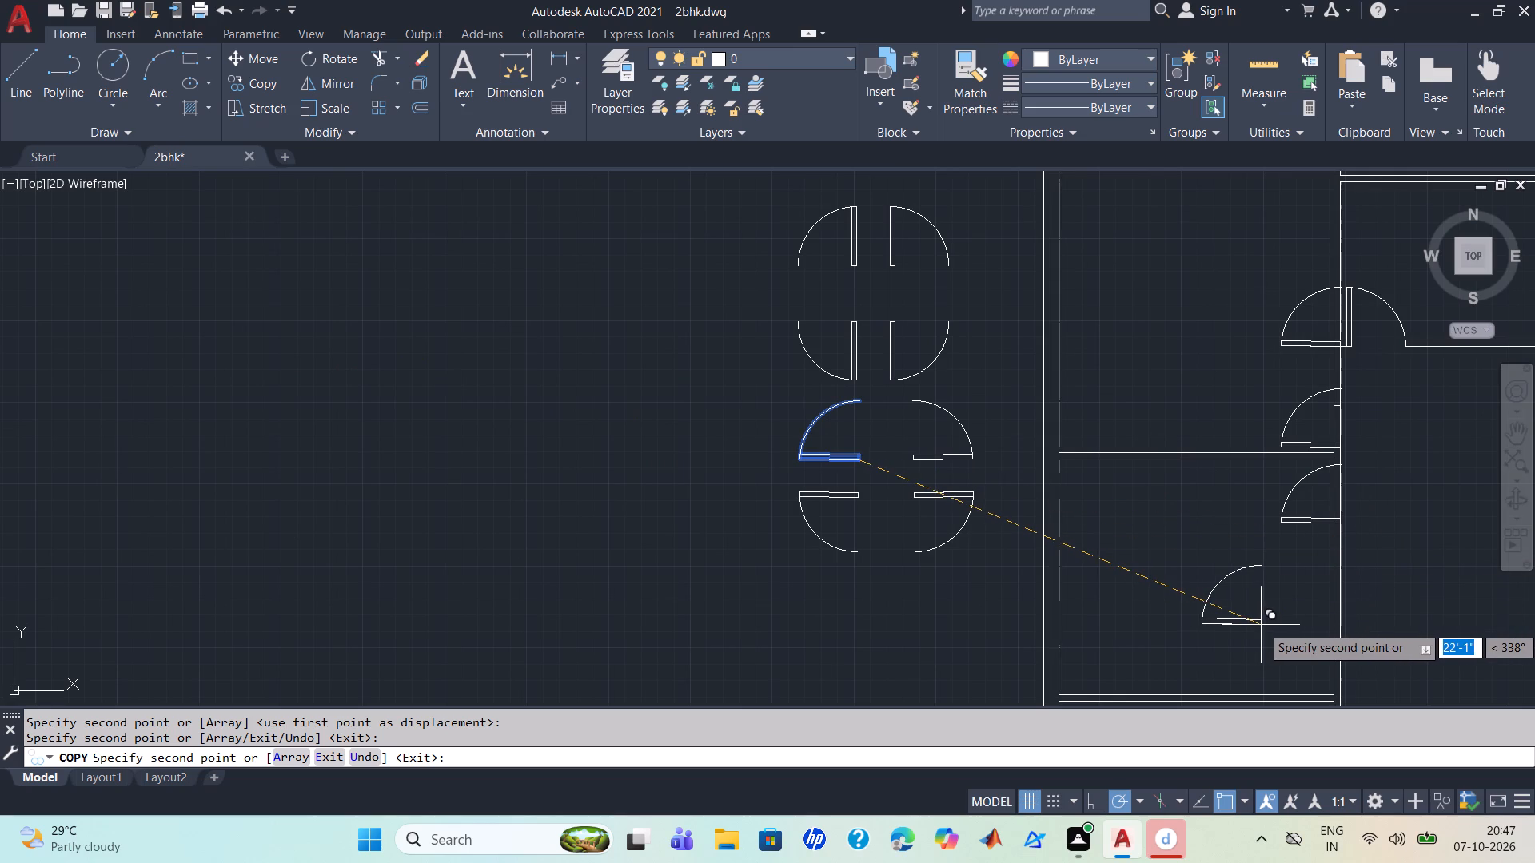
{"action": "middle_click_drag", "start_coordinate": [1261, 624], "coordinate": [1109, 329]}
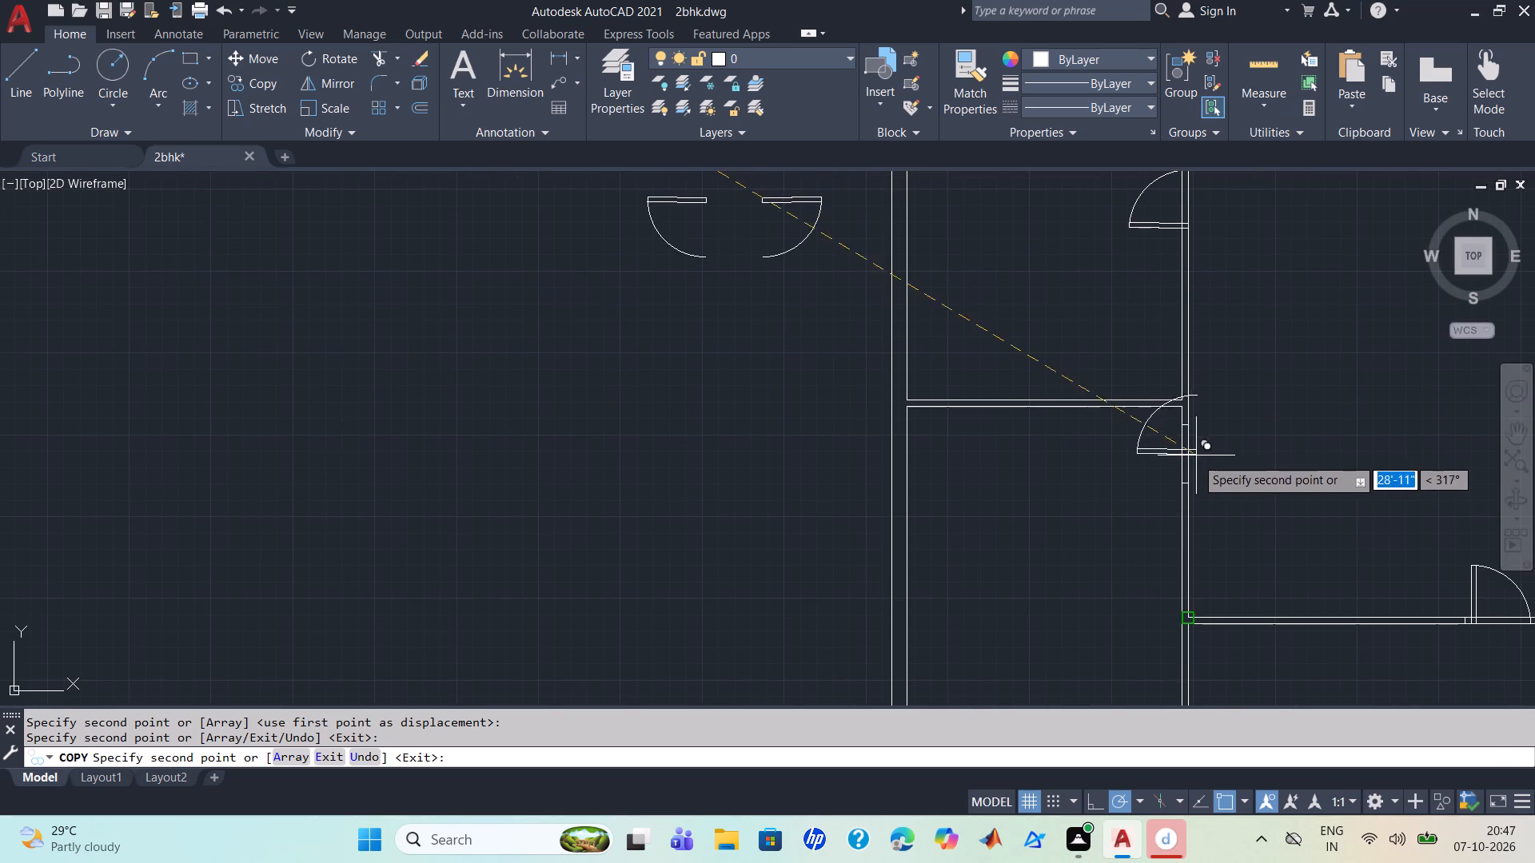
{"action": "scroll", "coordinate": [1186, 486], "scroll_direction": "up", "scroll_amount": 5}
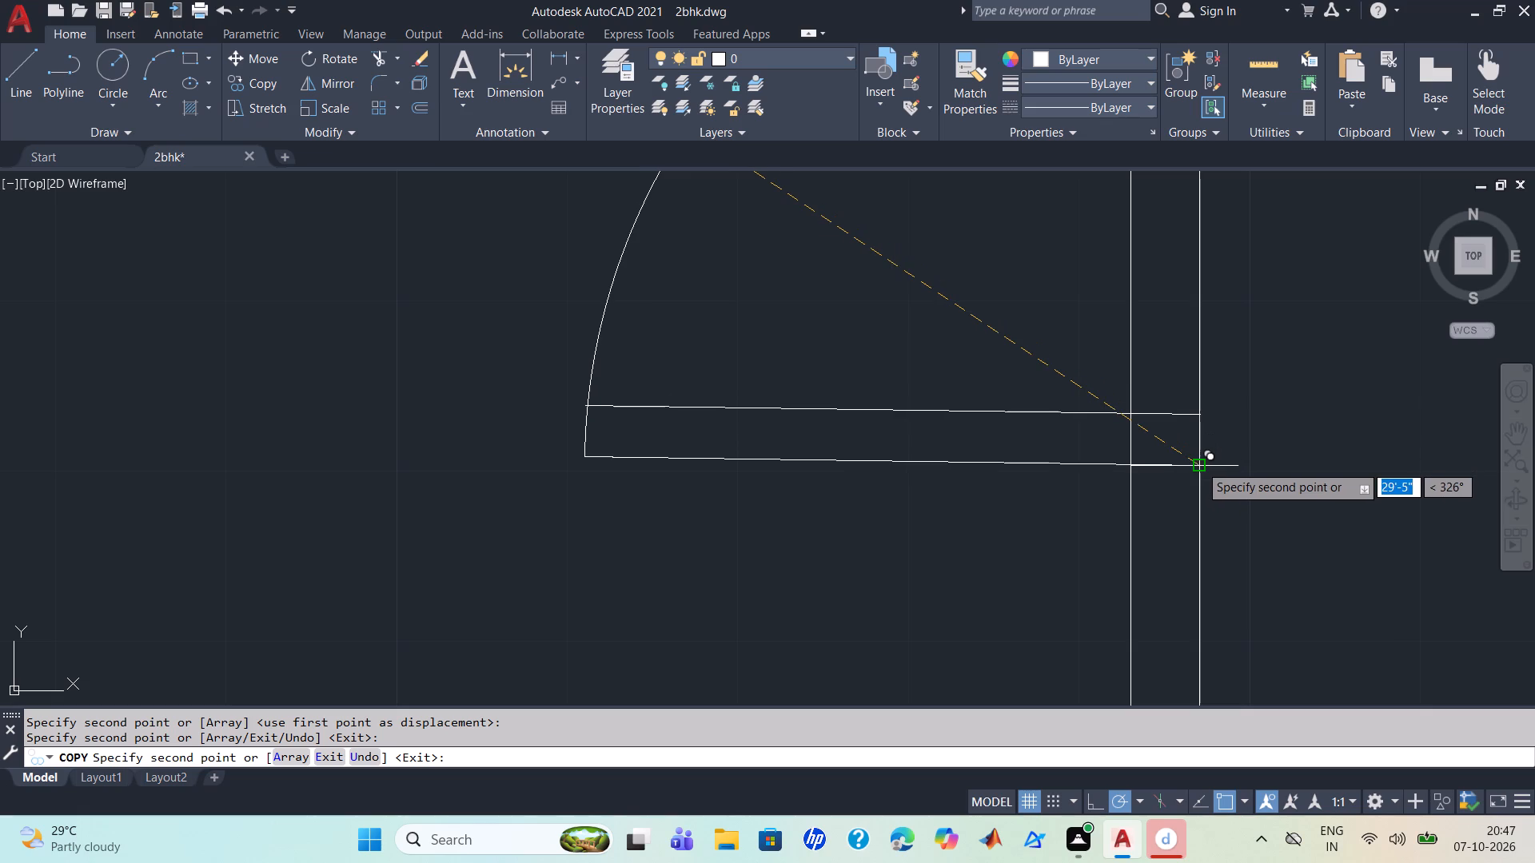
{"action": "left_click", "coordinate": [1198, 470]}
{"action": "scroll", "coordinate": [1203, 468], "scroll_direction": "down", "scroll_amount": 3}
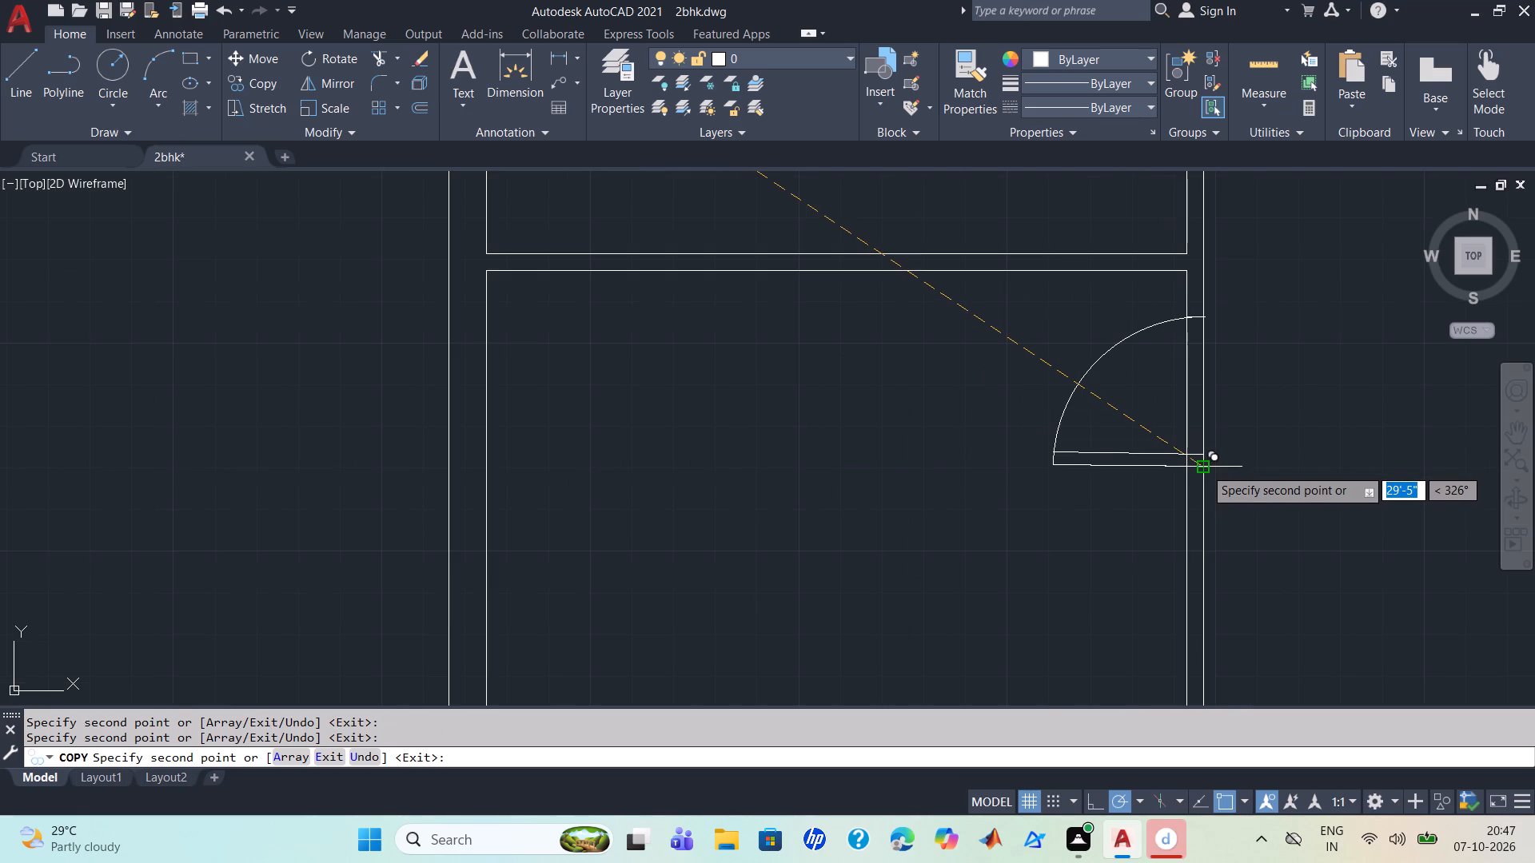
{"action": "scroll", "coordinate": [1205, 467], "scroll_direction": "down", "scroll_amount": 3}
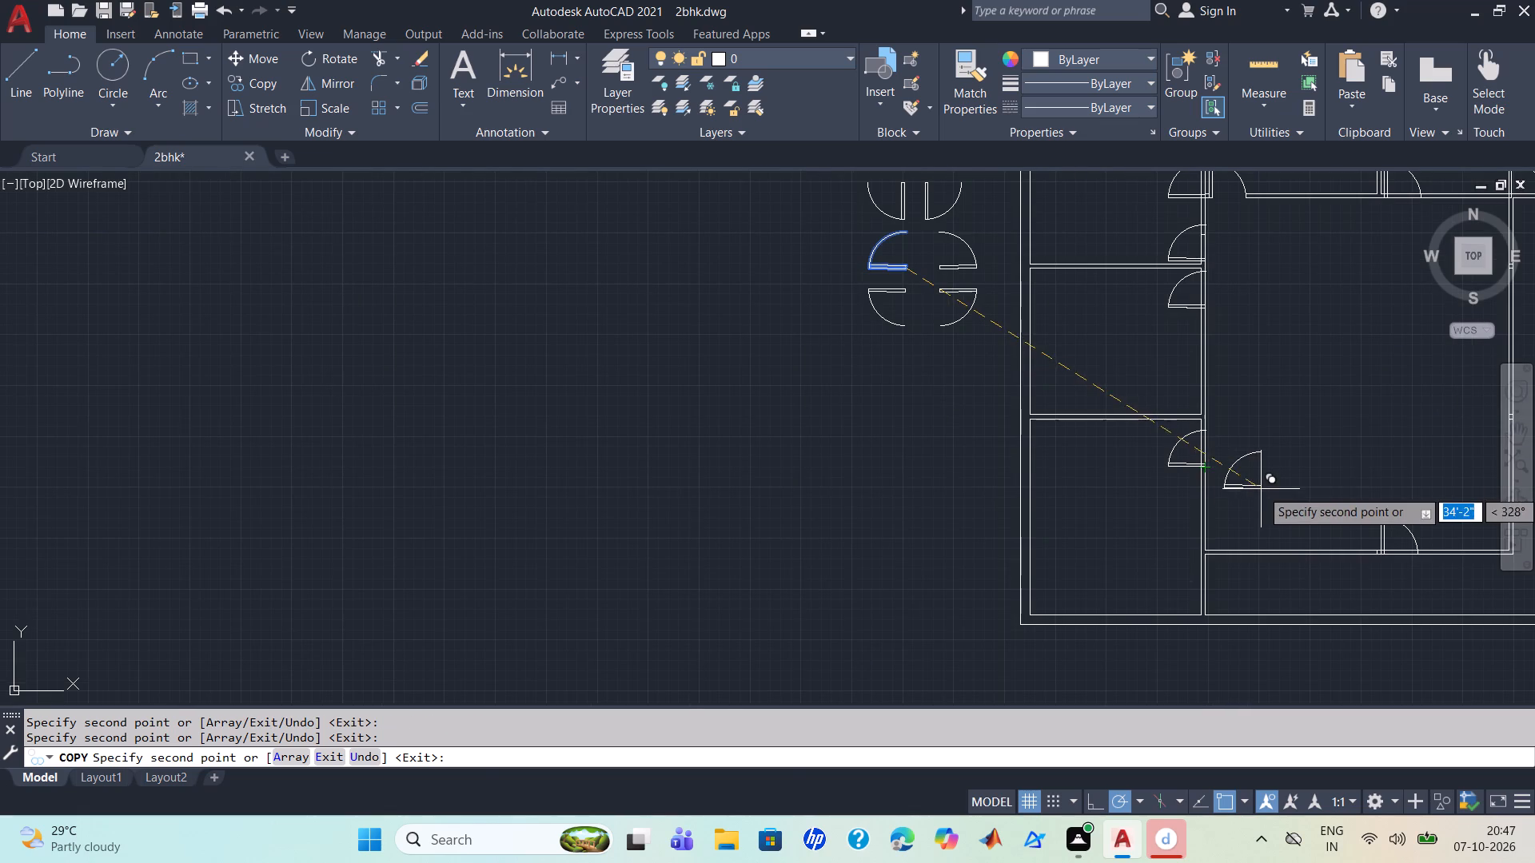
{"action": "middle_click_drag", "start_coordinate": [1259, 496], "coordinate": [1094, 546]}
{"action": "scroll", "coordinate": [1093, 546], "scroll_direction": "down", "scroll_amount": 2}
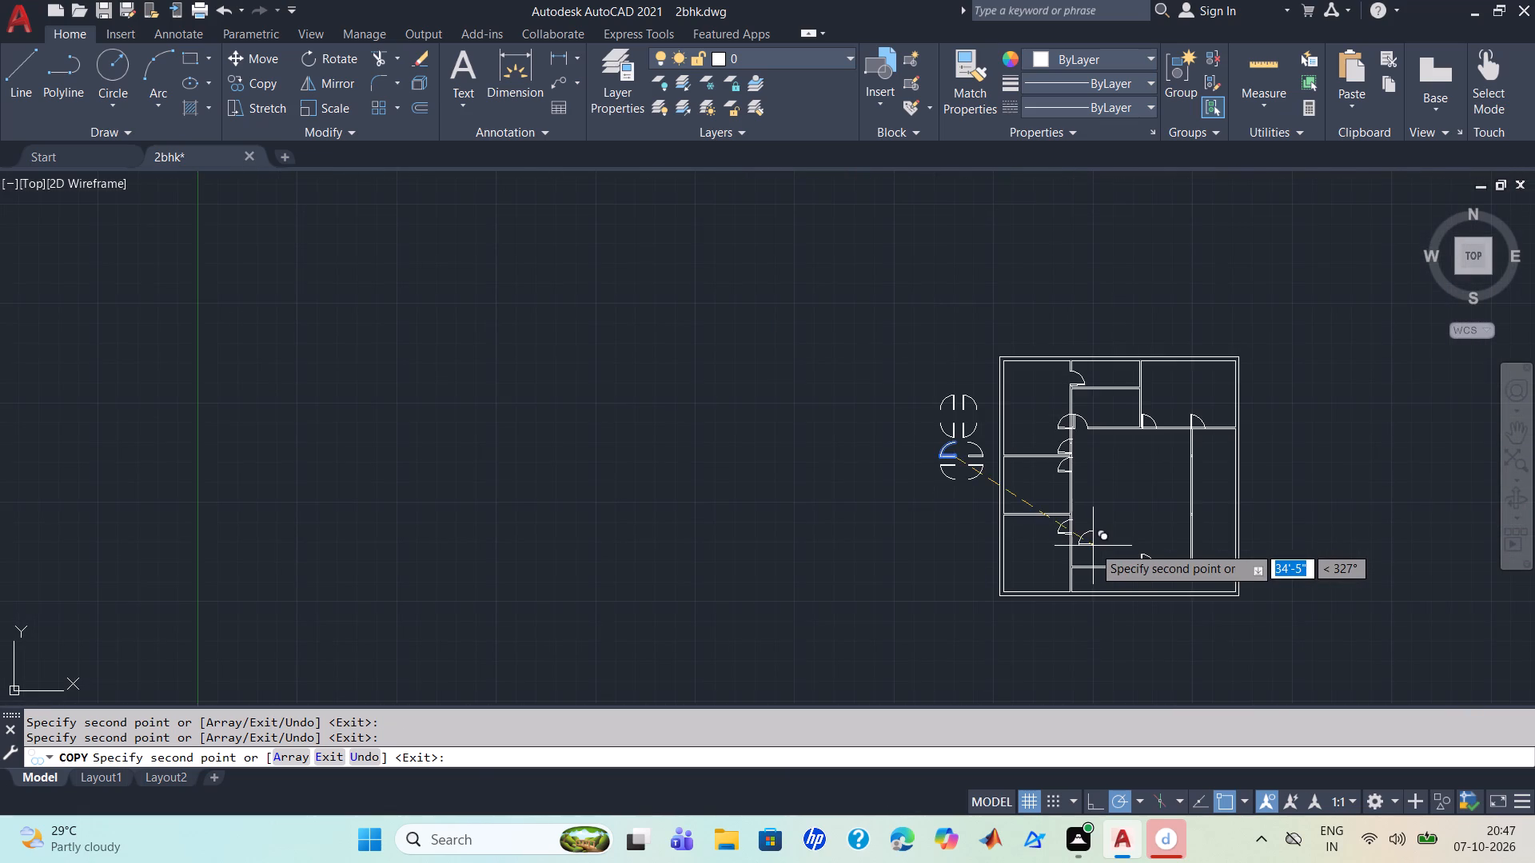
{"action": "scroll", "coordinate": [1093, 543], "scroll_direction": "up", "scroll_amount": 2}
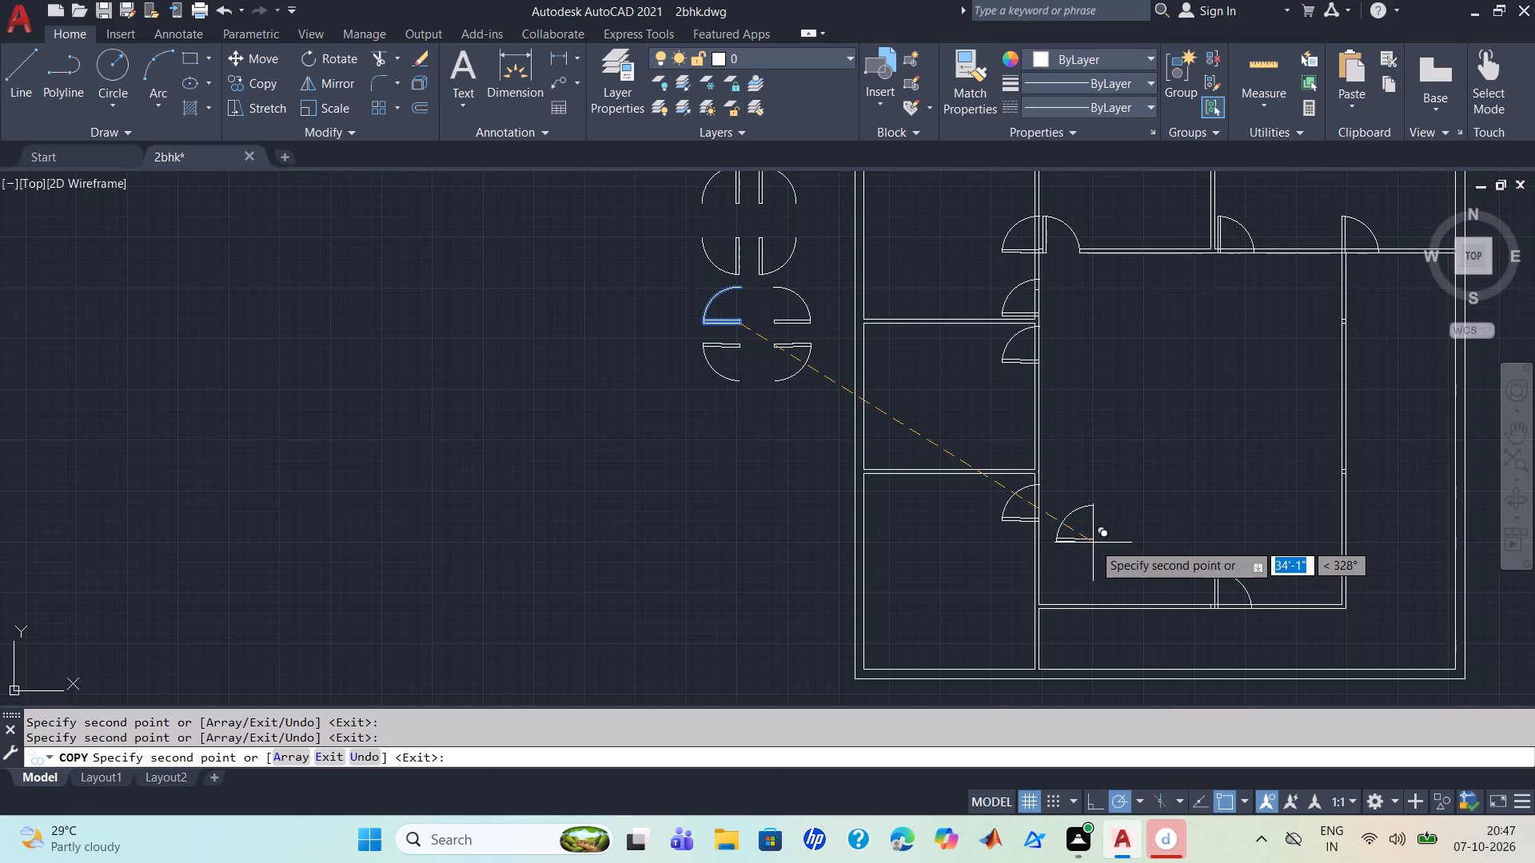
{"action": "scroll", "coordinate": [1093, 543], "scroll_direction": "up", "scroll_amount": 1}
{"action": "scroll", "coordinate": [1093, 543], "scroll_direction": "down", "scroll_amount": 1}
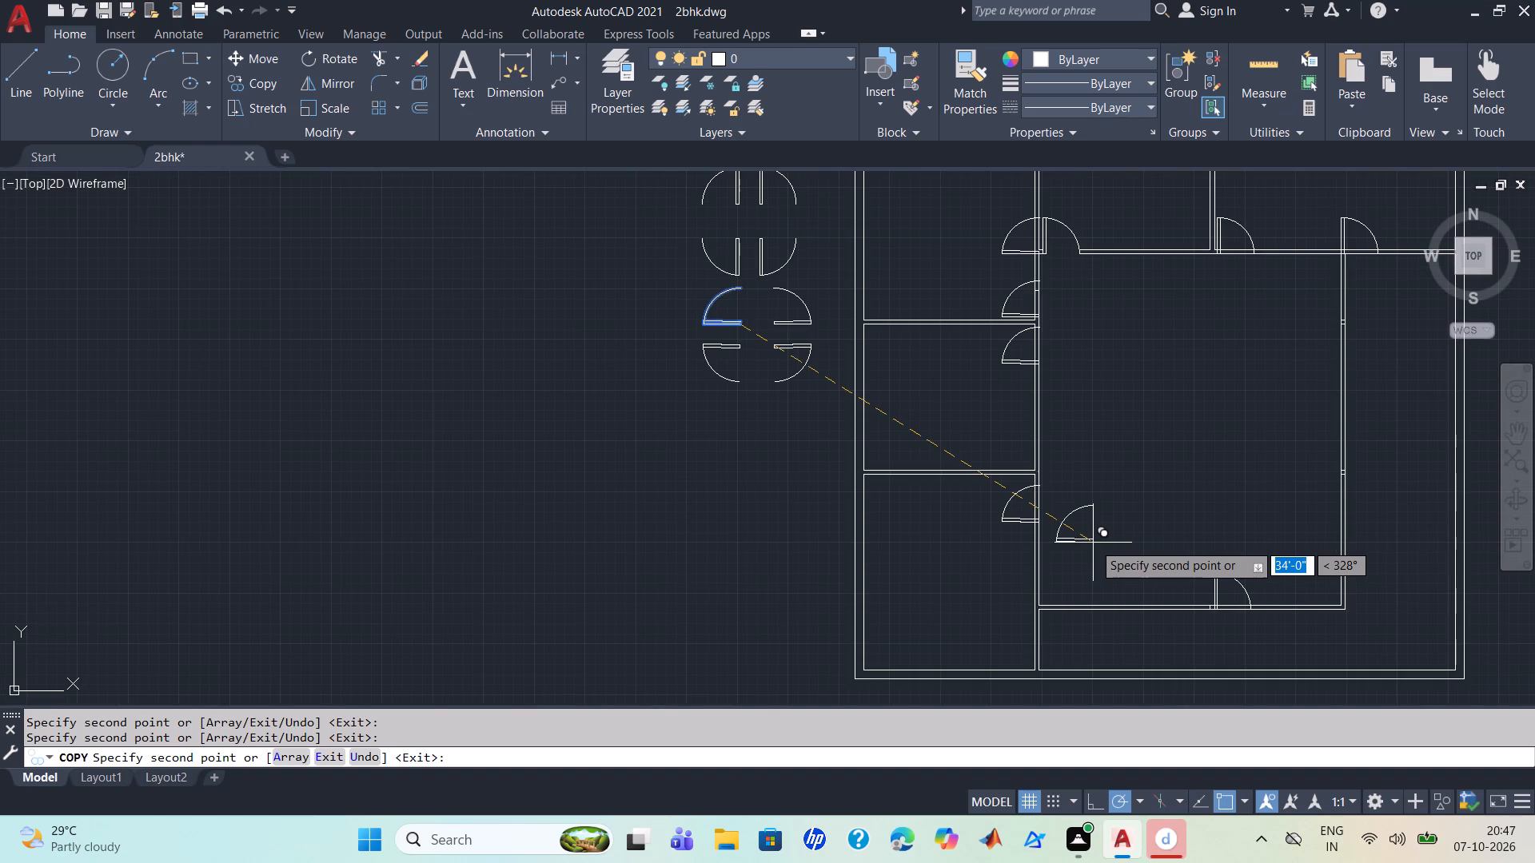
{"action": "scroll", "coordinate": [1093, 543], "scroll_direction": "down", "scroll_amount": 1}
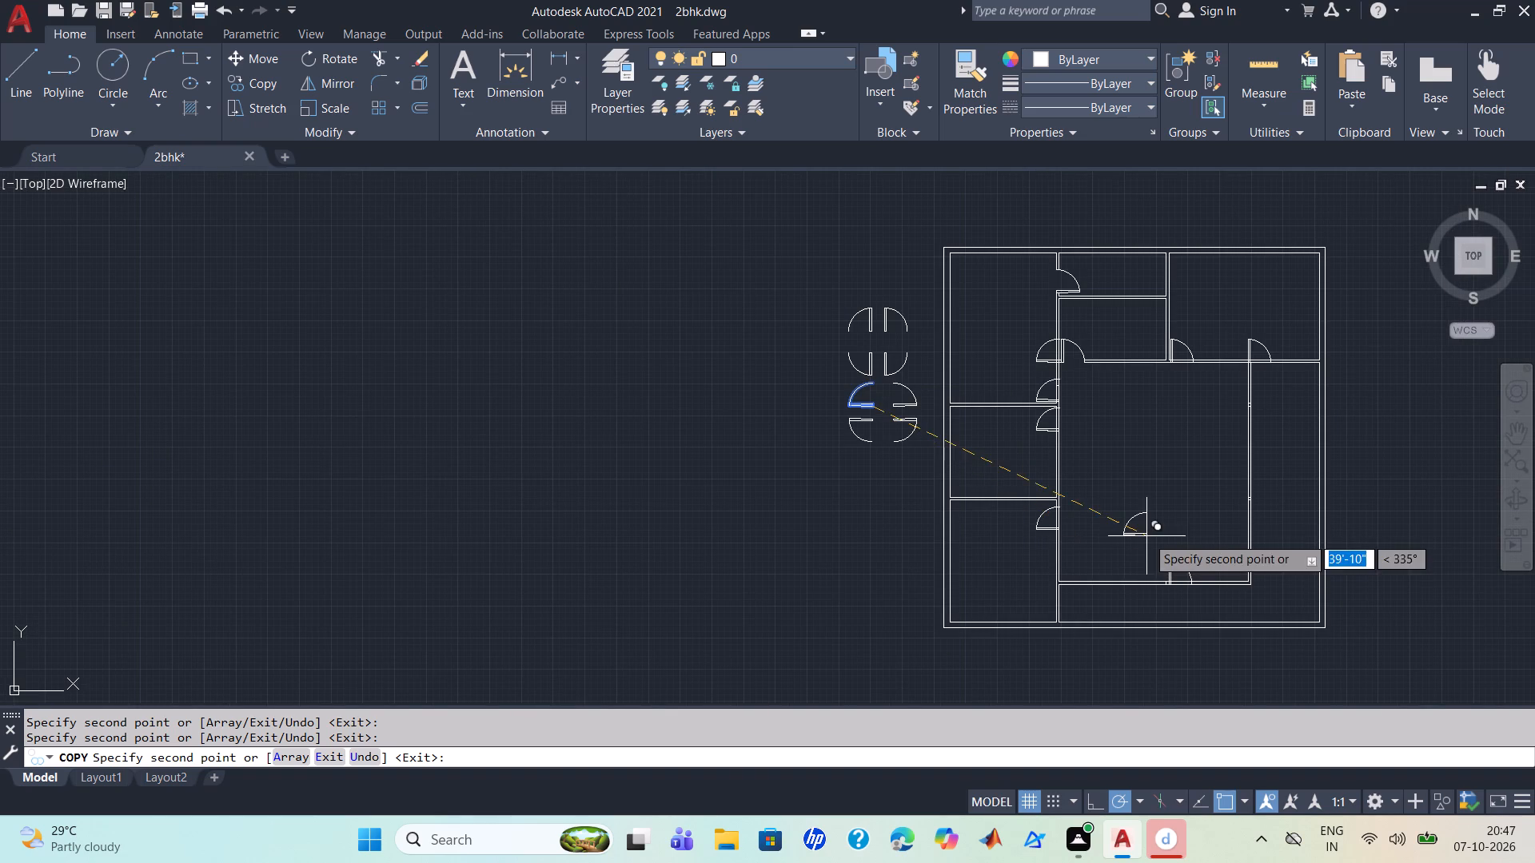
{"action": "key", "text": "Escape"}
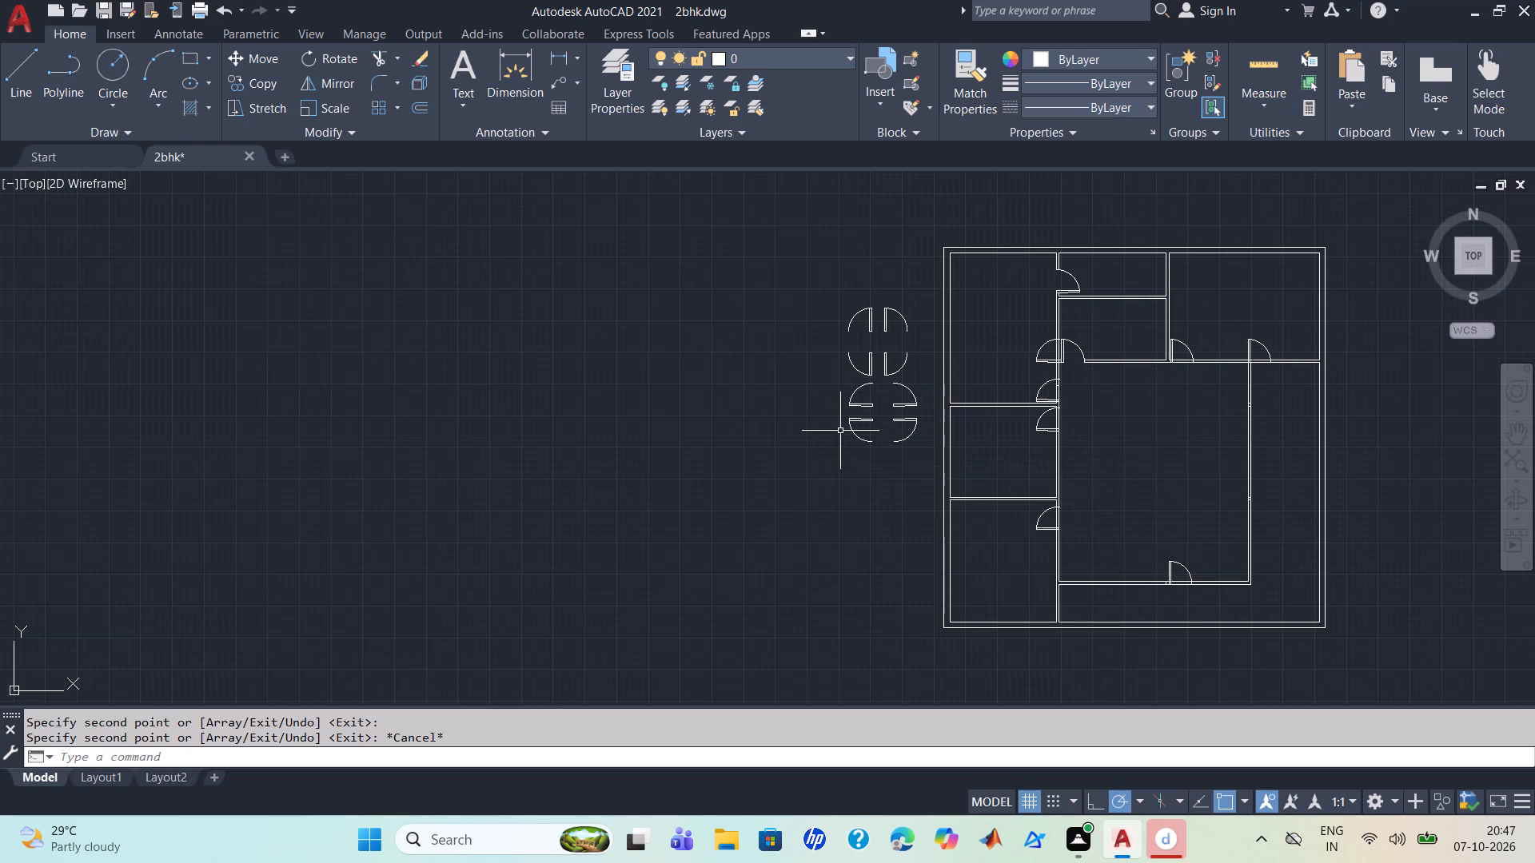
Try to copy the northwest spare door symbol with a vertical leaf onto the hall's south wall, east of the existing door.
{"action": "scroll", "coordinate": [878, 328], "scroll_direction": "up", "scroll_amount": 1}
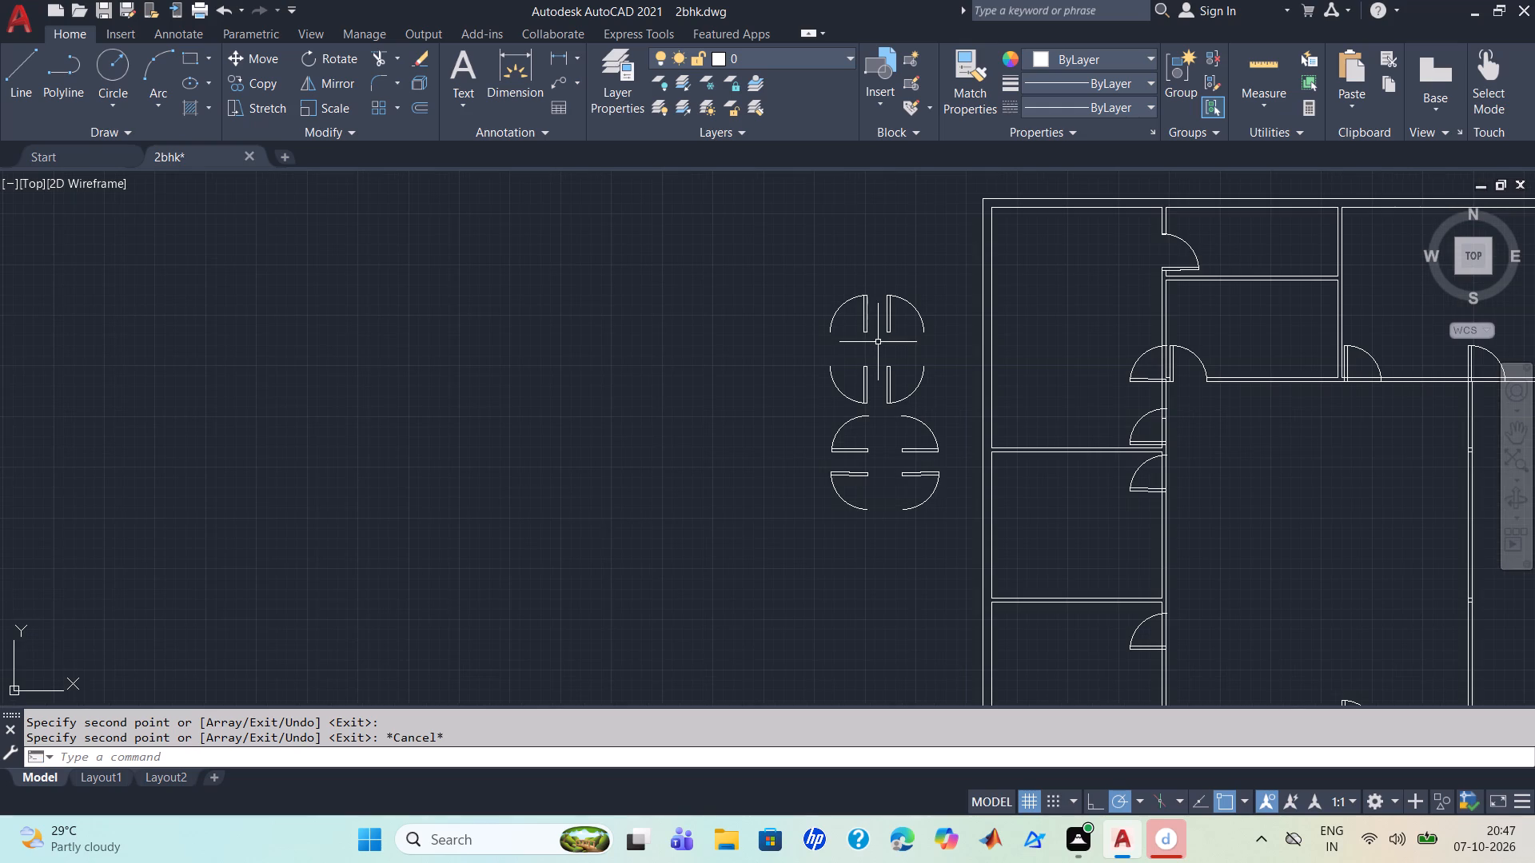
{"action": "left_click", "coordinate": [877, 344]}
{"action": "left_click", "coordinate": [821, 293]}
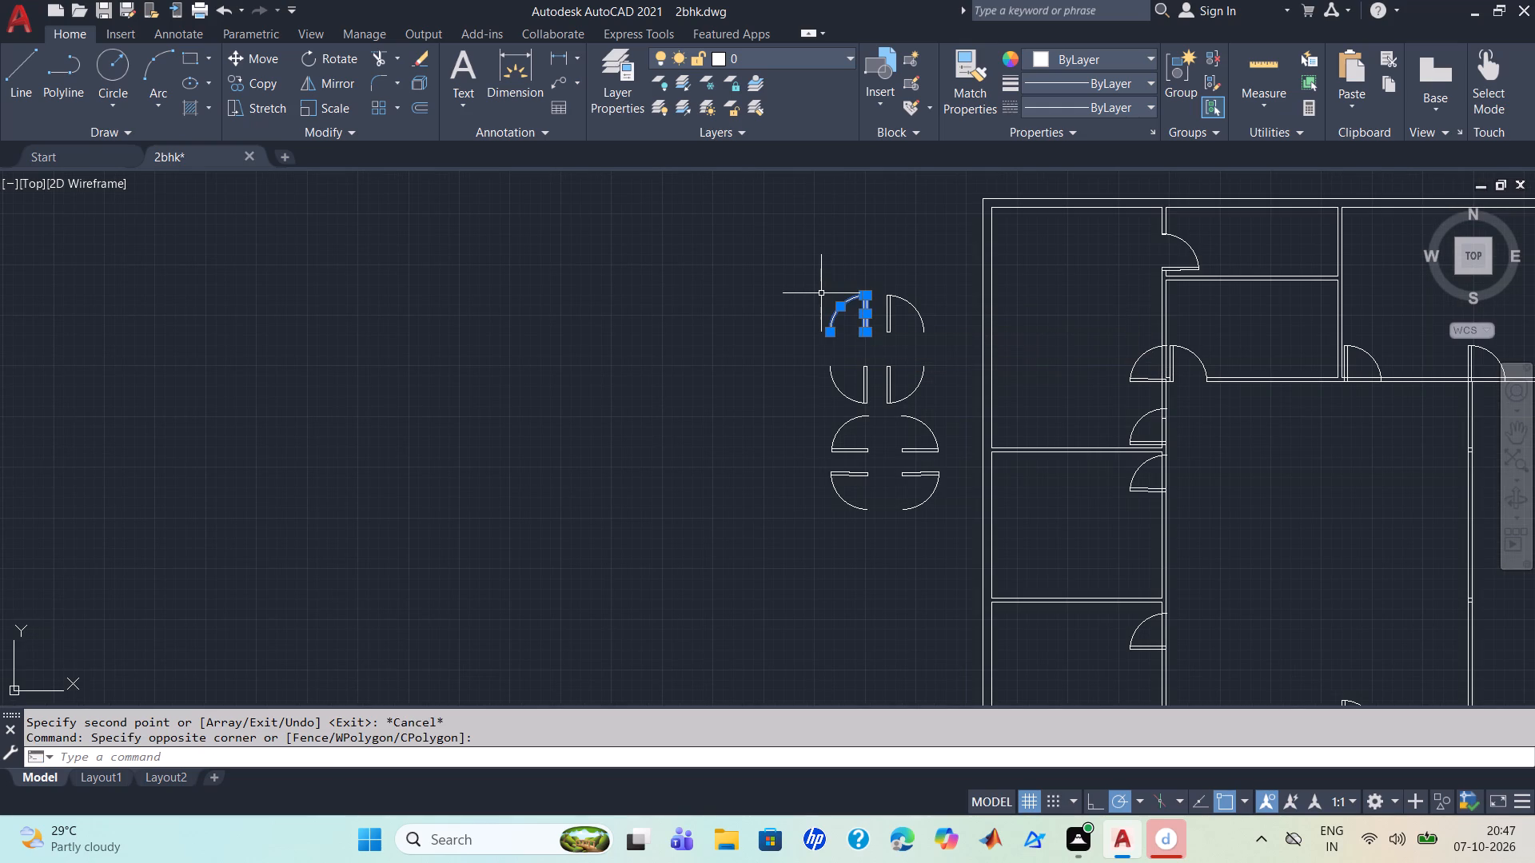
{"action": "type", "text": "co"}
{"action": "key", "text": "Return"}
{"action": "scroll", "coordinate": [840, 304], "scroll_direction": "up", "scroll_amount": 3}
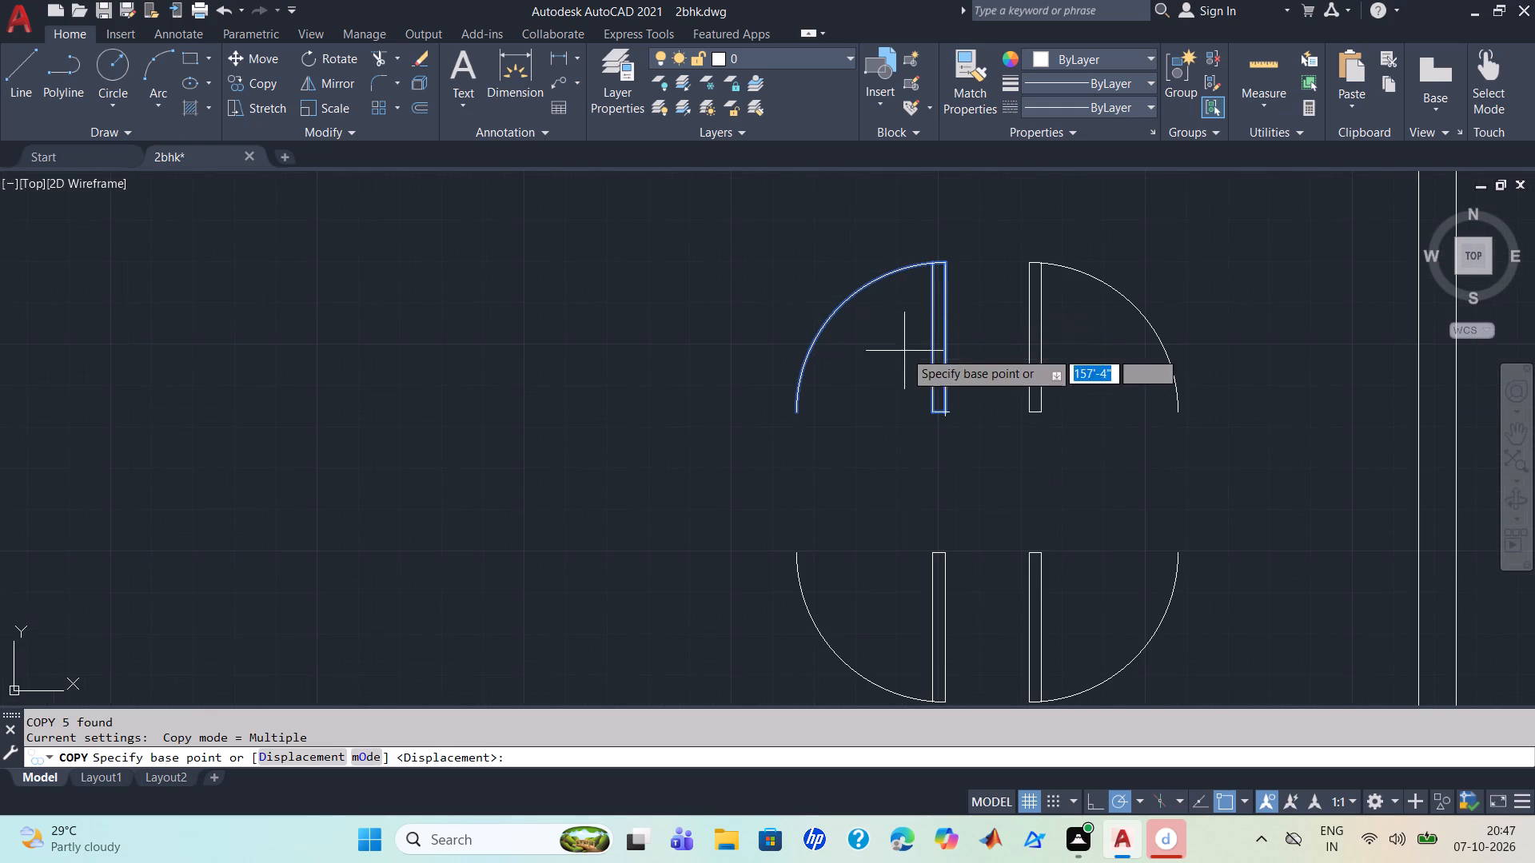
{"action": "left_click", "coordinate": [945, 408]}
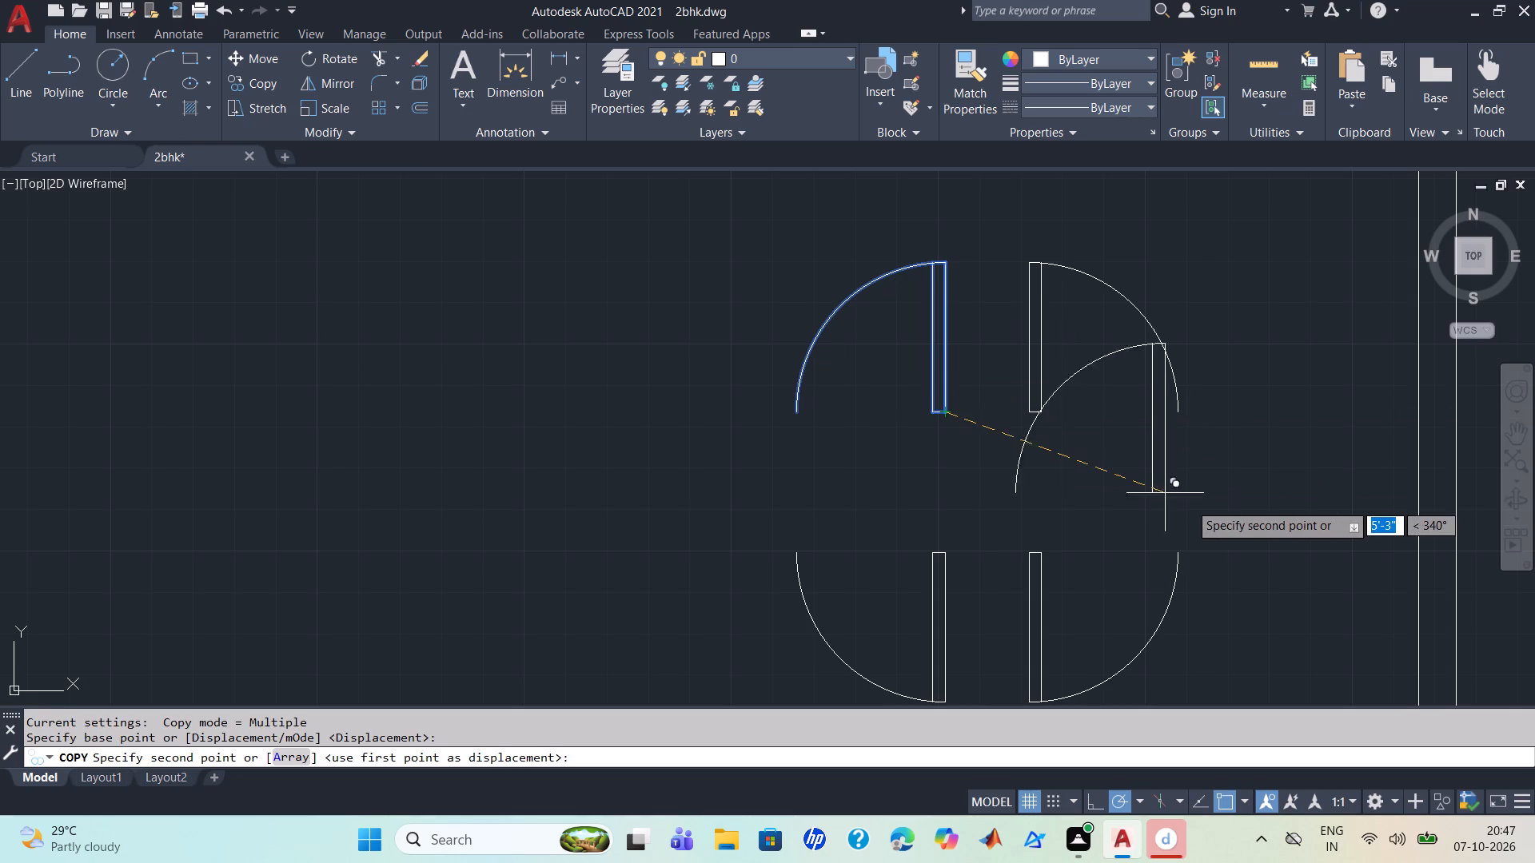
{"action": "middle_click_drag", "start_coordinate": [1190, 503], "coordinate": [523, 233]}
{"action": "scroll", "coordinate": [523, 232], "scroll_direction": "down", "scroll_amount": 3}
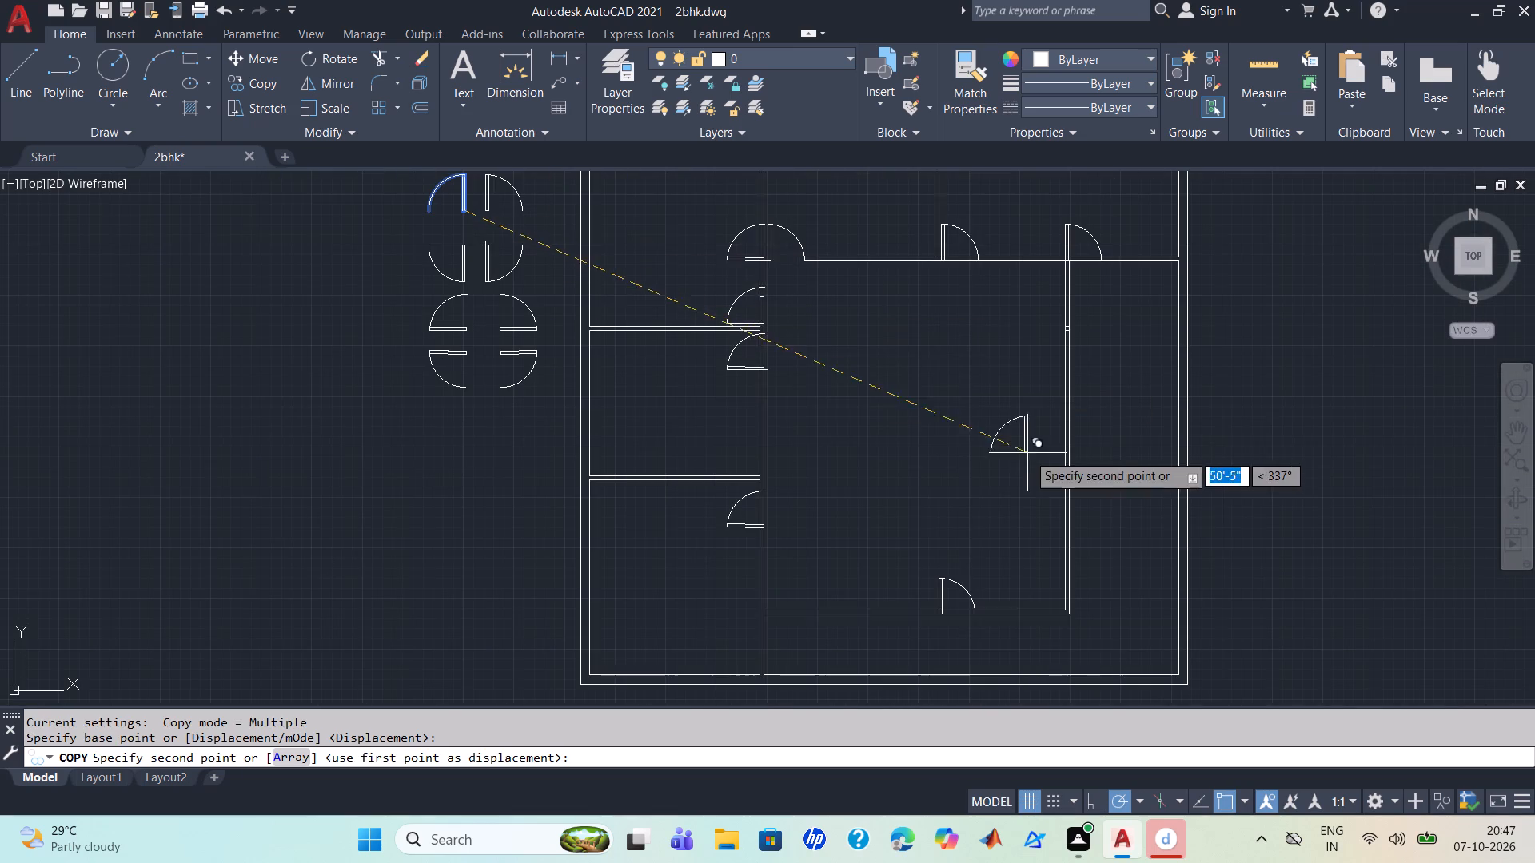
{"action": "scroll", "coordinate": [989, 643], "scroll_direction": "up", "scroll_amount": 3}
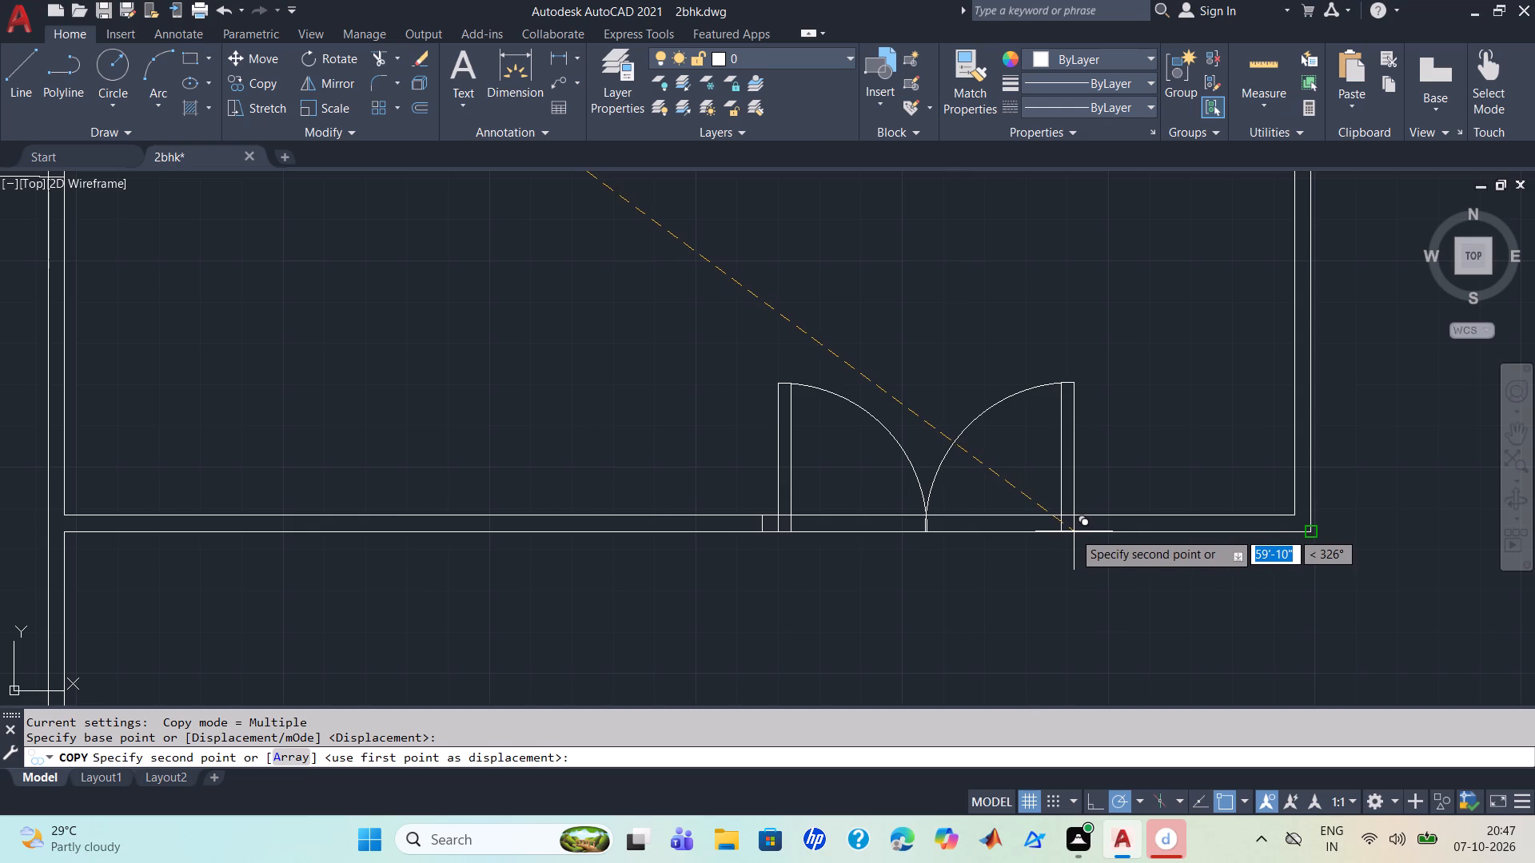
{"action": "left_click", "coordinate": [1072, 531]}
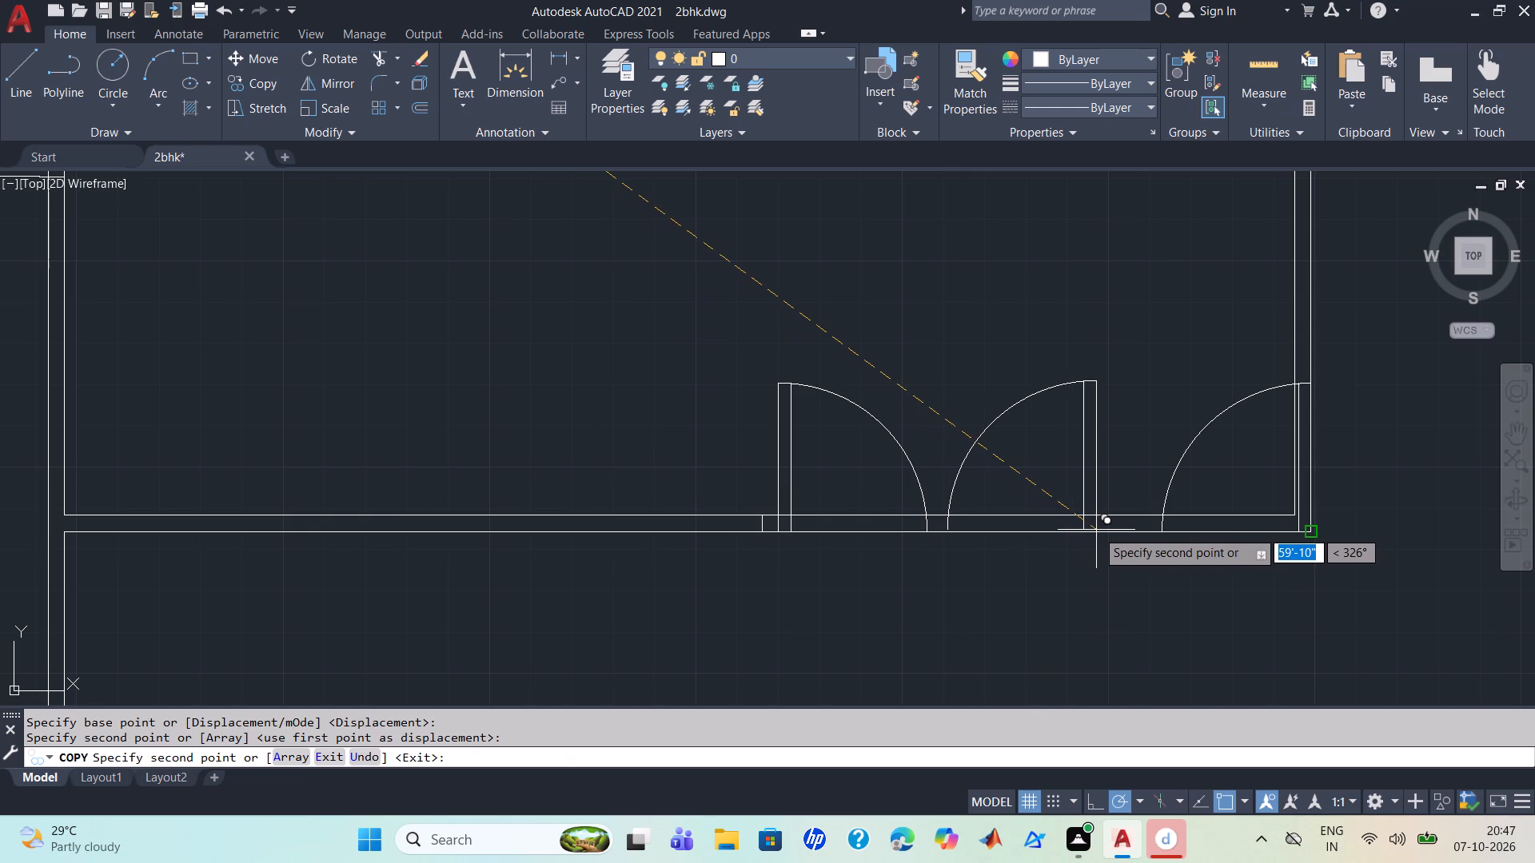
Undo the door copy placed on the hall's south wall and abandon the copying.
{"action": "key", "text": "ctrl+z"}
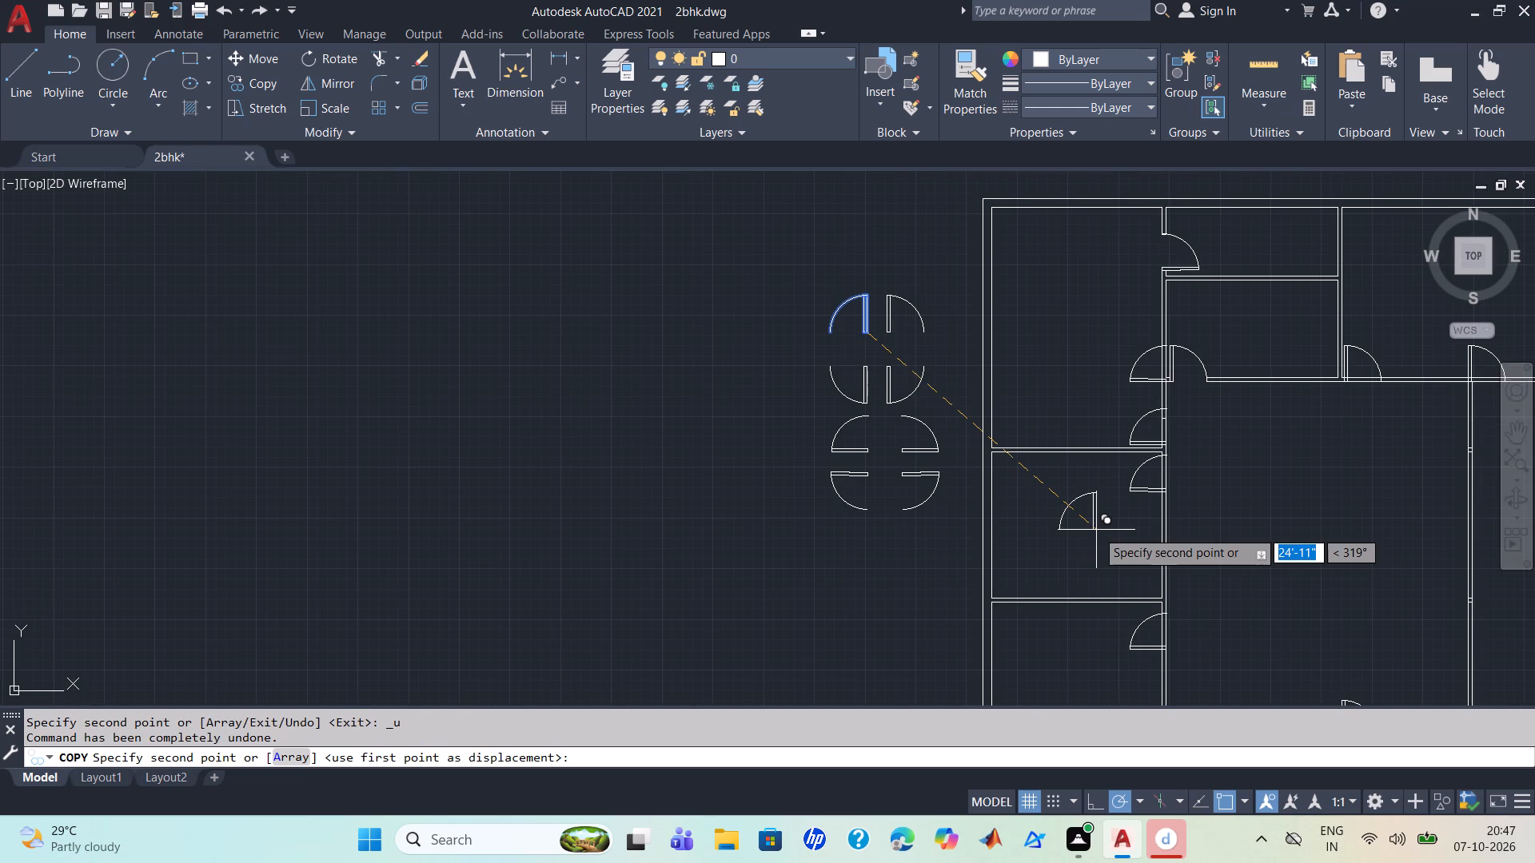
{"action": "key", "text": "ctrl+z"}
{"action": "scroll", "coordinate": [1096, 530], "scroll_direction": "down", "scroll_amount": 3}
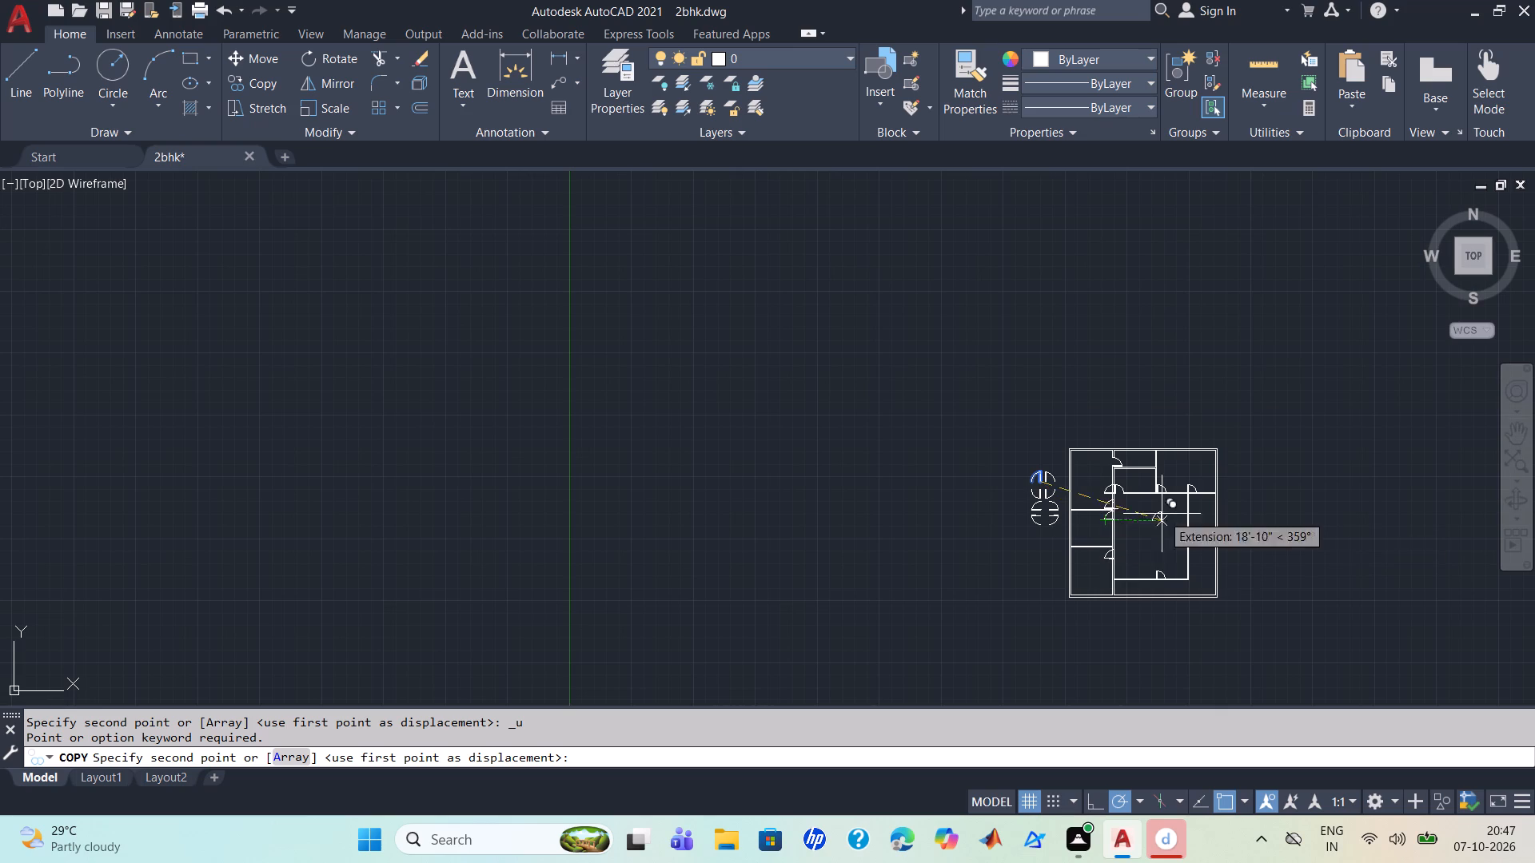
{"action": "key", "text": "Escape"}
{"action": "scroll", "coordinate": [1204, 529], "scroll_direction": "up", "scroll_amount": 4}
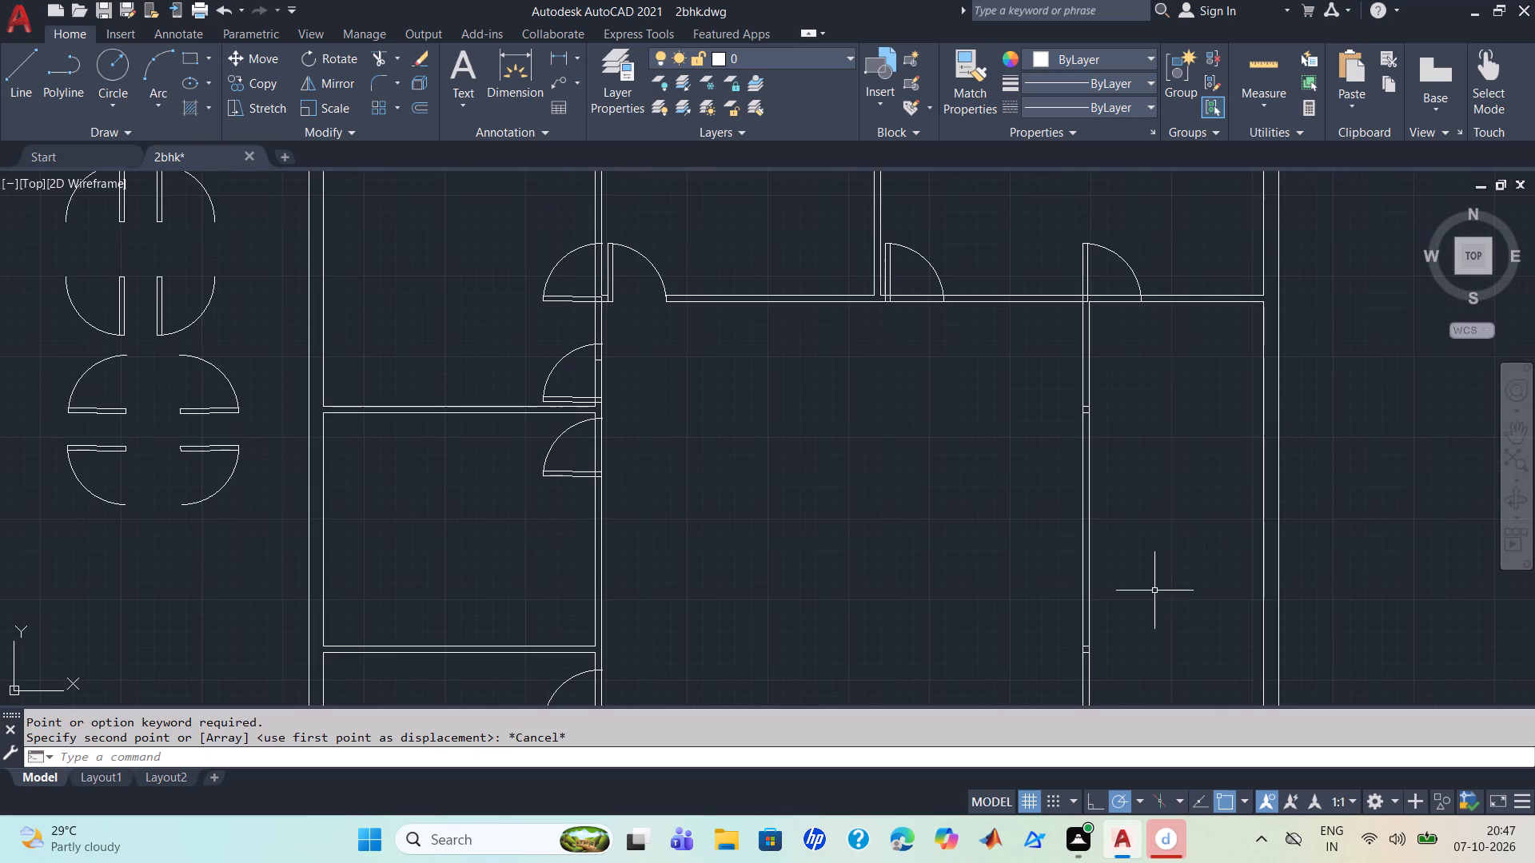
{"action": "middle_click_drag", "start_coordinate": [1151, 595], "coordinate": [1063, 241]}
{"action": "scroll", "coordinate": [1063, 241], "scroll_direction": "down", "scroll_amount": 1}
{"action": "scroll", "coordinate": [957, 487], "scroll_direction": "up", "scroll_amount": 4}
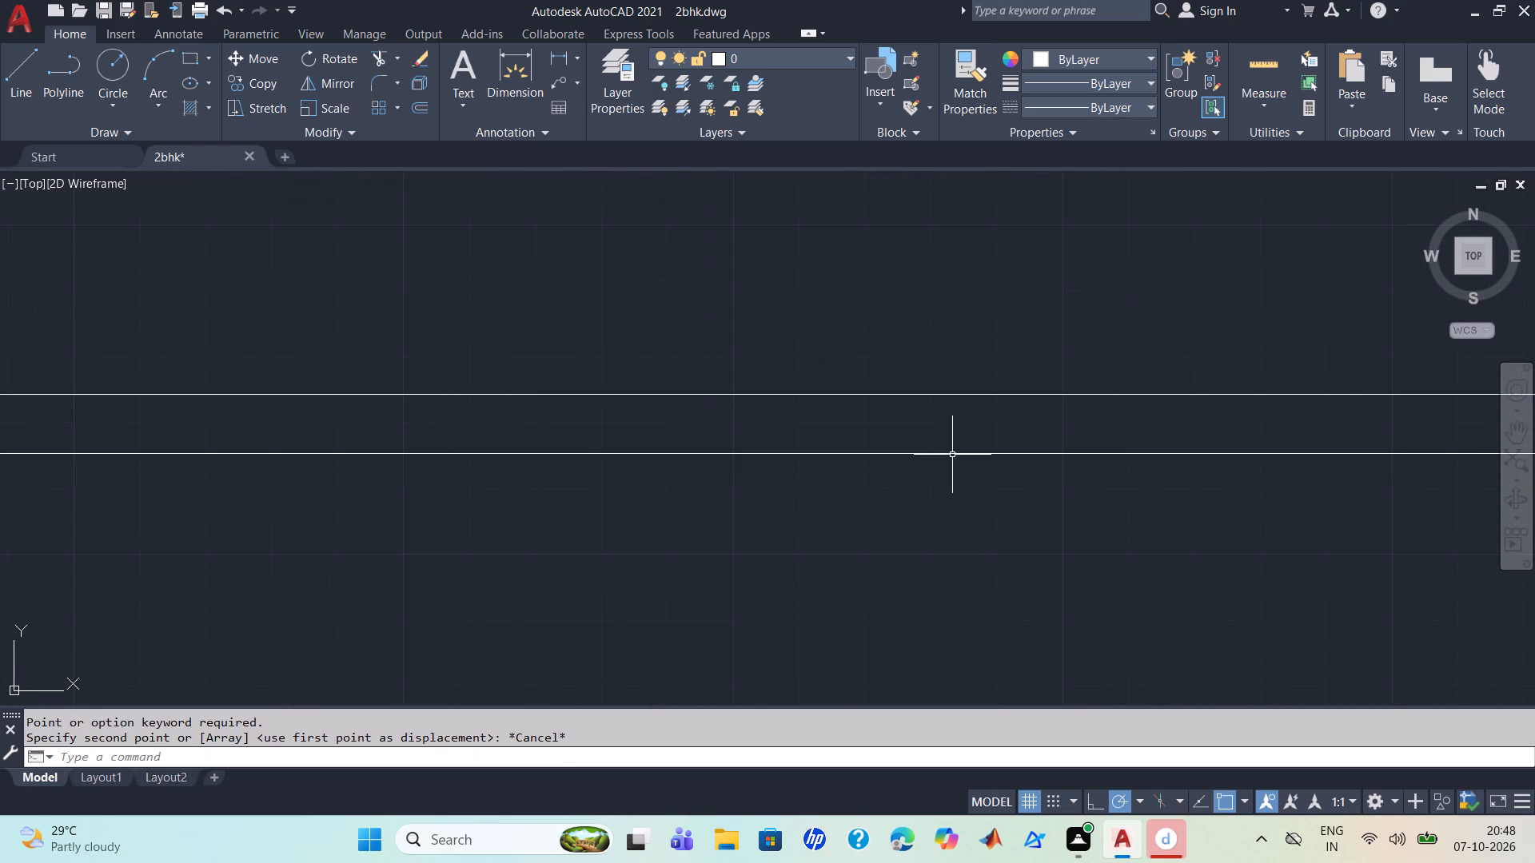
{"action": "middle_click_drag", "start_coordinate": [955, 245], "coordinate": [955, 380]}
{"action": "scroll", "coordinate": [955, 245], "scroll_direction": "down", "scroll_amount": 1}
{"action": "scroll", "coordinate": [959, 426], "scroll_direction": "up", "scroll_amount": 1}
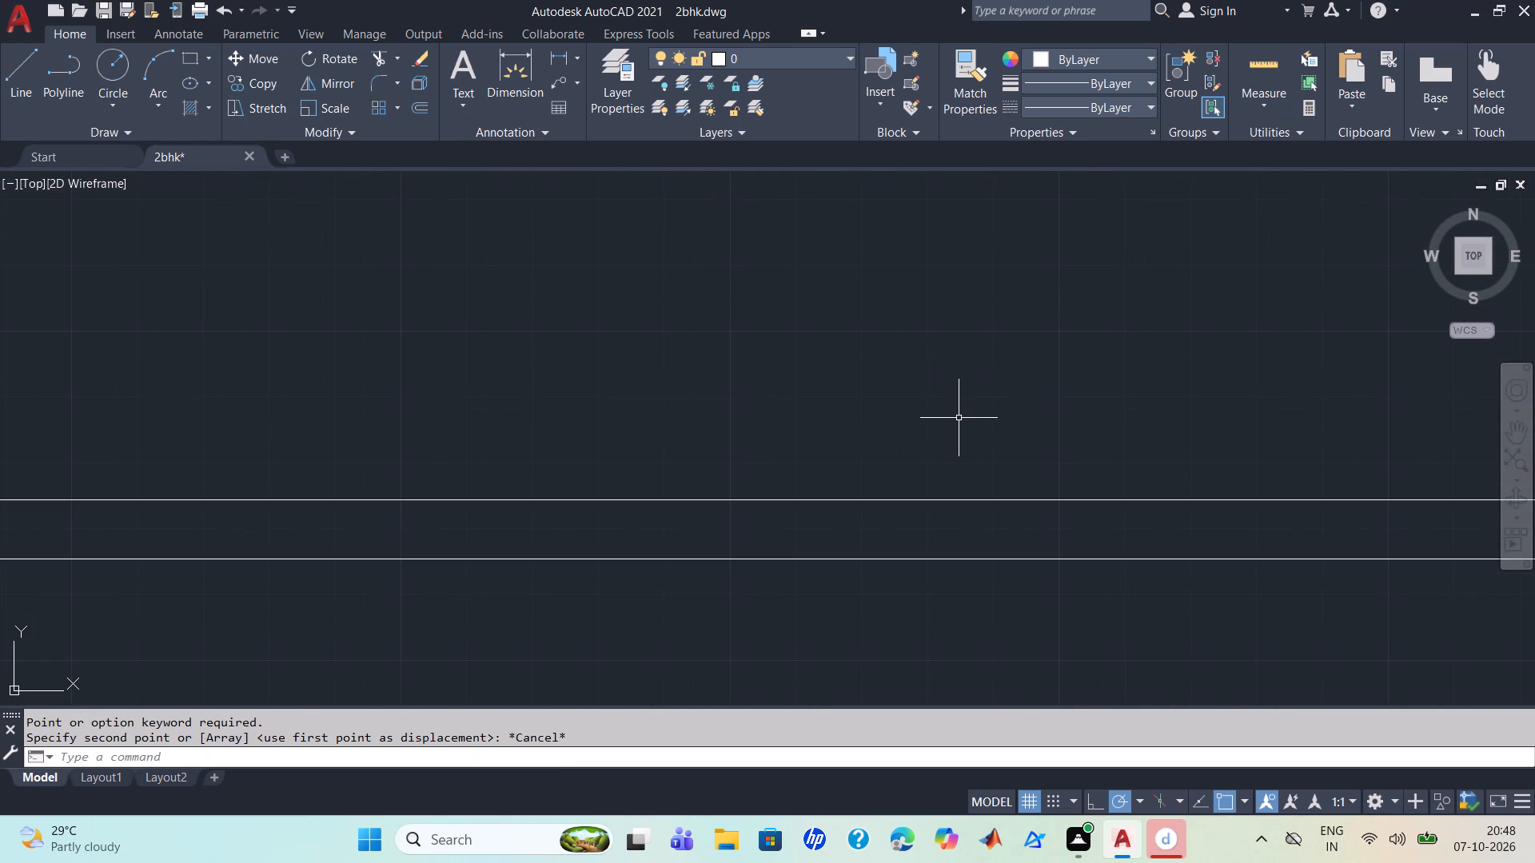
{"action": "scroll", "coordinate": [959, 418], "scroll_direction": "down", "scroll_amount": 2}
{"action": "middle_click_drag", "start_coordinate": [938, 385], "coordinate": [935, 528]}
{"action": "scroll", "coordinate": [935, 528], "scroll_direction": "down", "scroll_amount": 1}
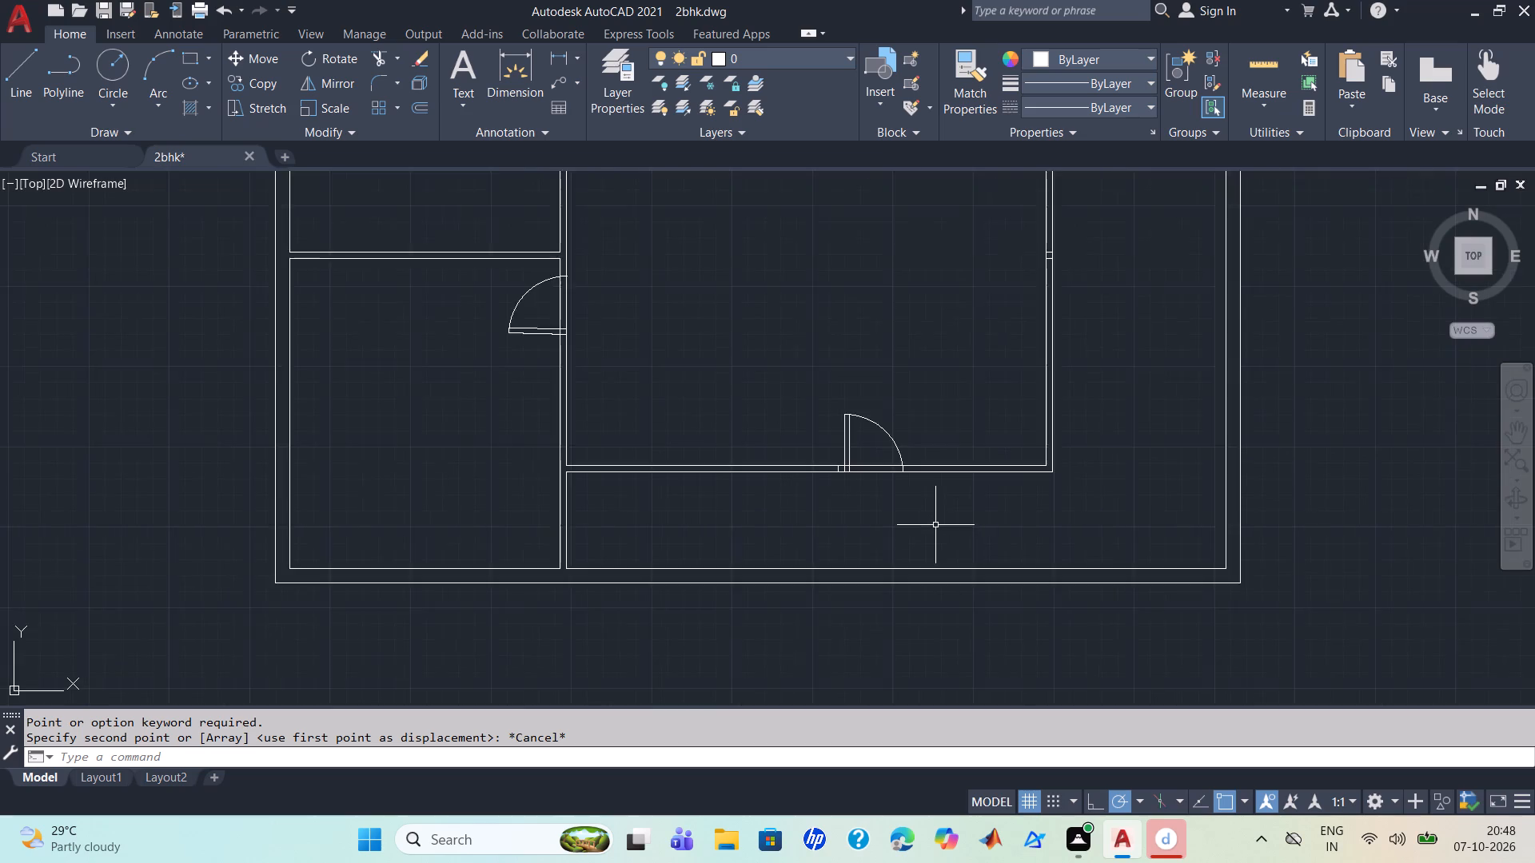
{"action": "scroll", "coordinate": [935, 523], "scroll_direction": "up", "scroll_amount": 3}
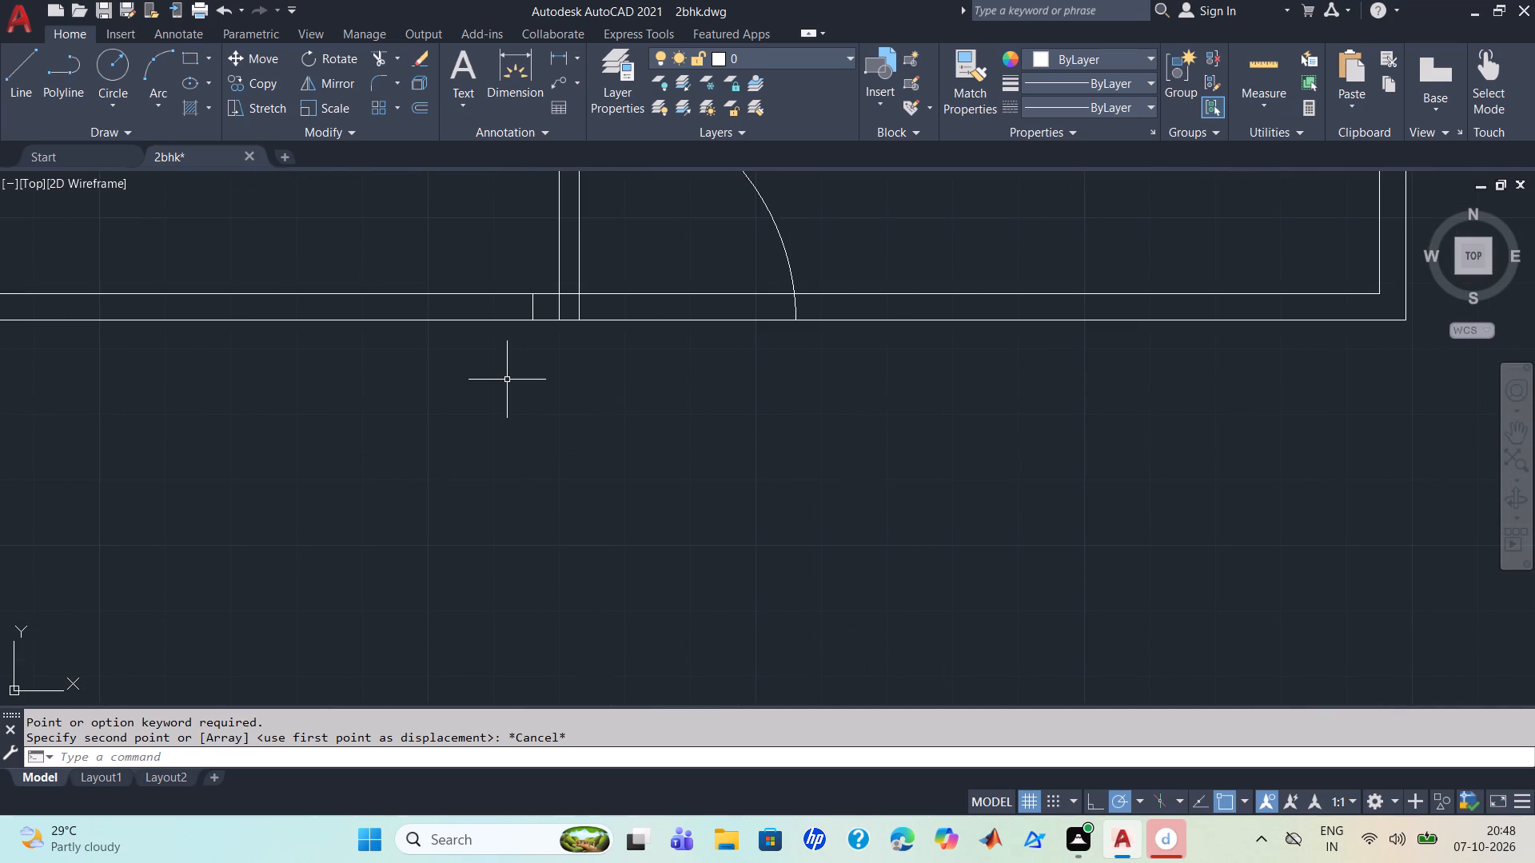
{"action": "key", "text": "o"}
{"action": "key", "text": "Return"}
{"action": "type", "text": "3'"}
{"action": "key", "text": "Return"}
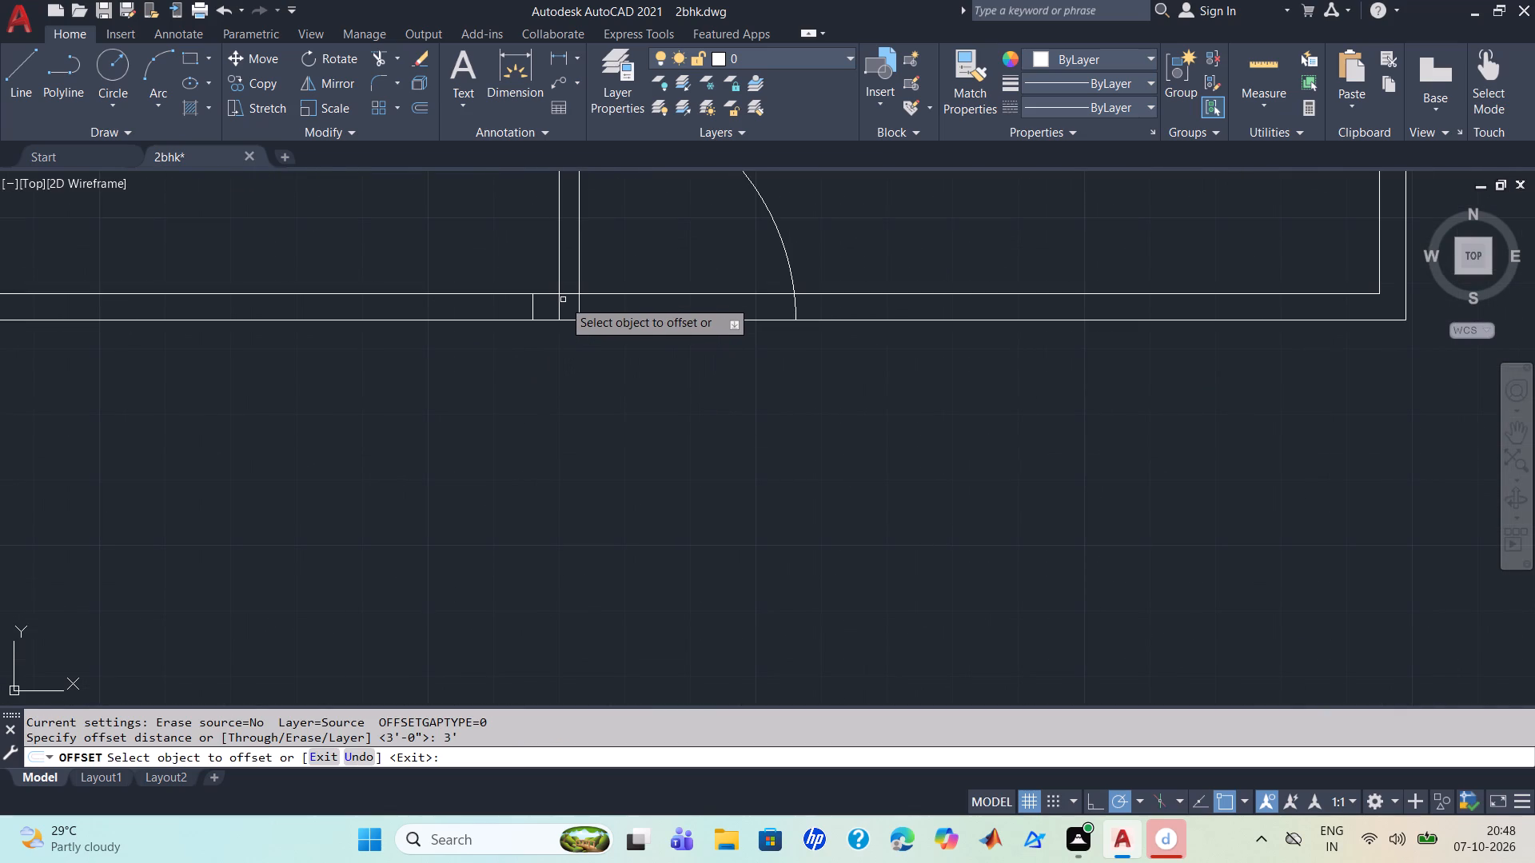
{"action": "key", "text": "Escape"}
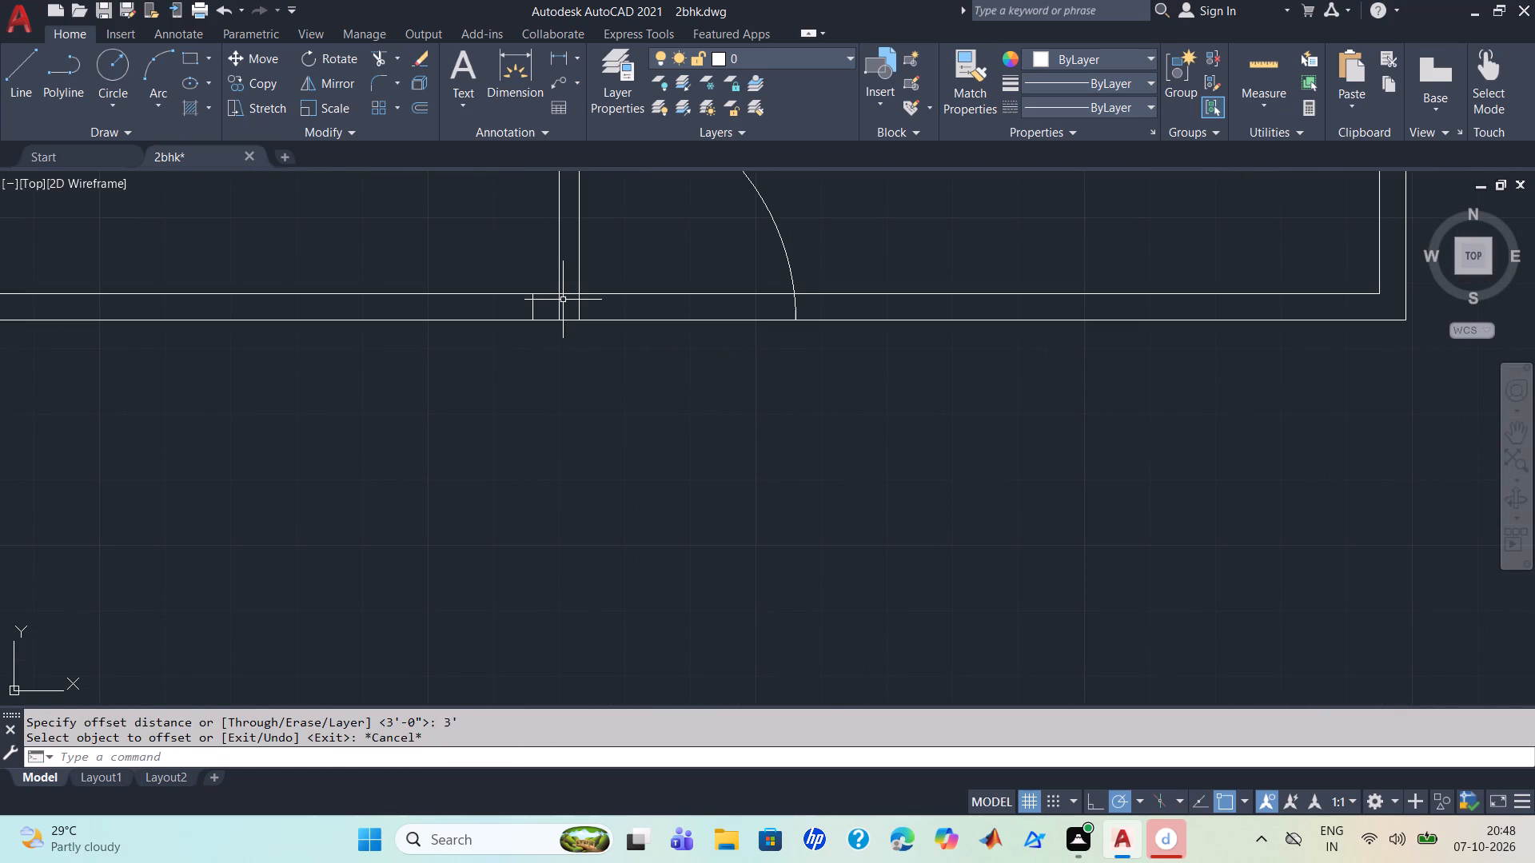
Offset the west edge line of the south wall door's leaf 6' to the east.
{"action": "key", "text": "o"}
{"action": "key", "text": "Return"}
{"action": "type", "text": "6'"}
{"action": "key", "text": "Return"}
{"action": "left_click", "coordinate": [557, 306]}
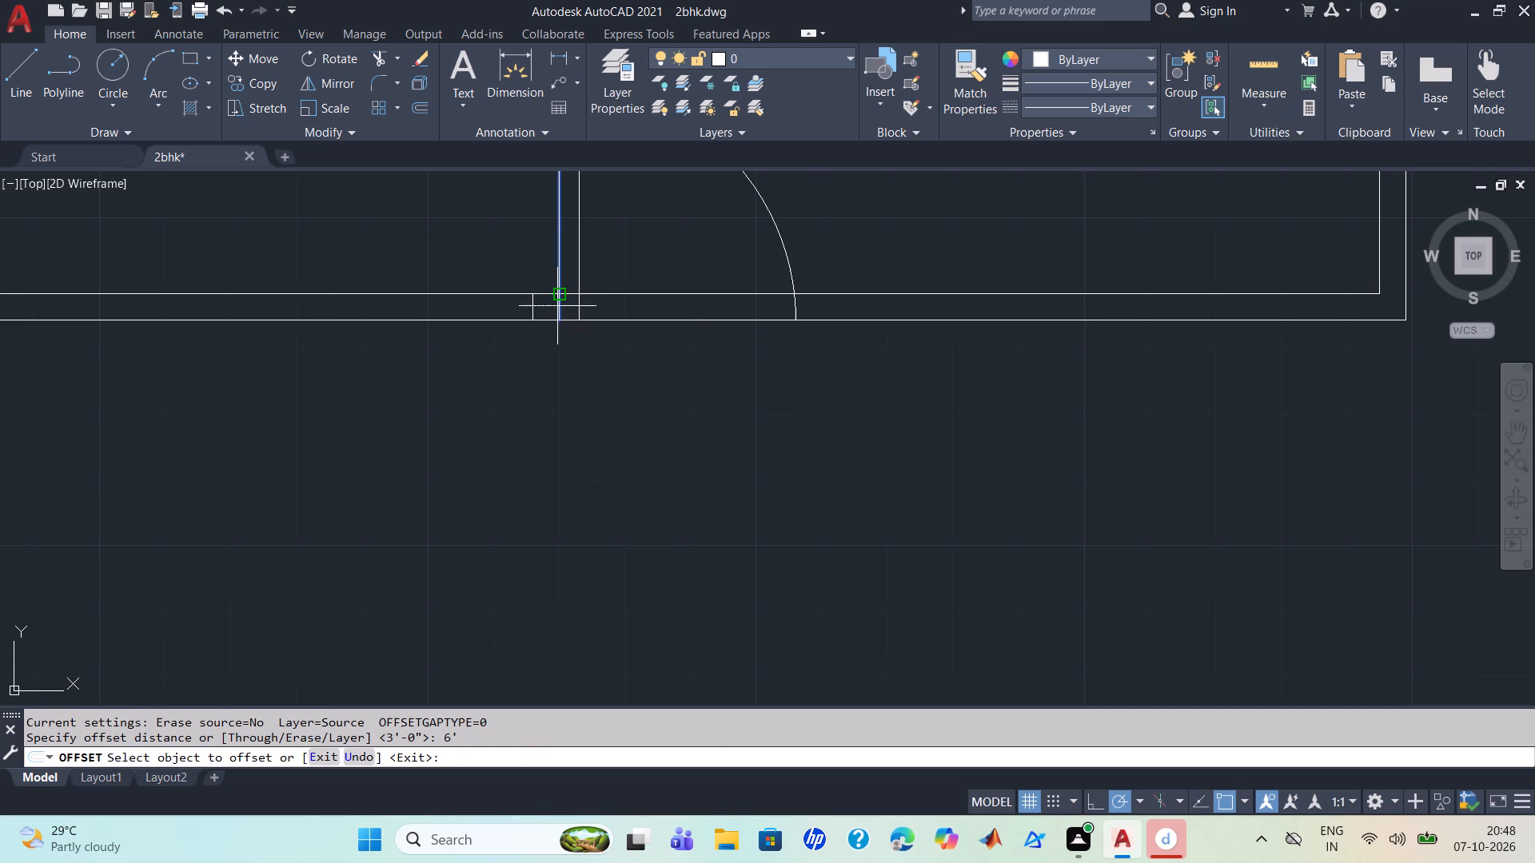
{"action": "left_click", "coordinate": [889, 313]}
Try to trim the part of the new offset line that extends north of the hall's south wall.
{"action": "scroll", "coordinate": [975, 324], "scroll_direction": "down", "scroll_amount": 1}
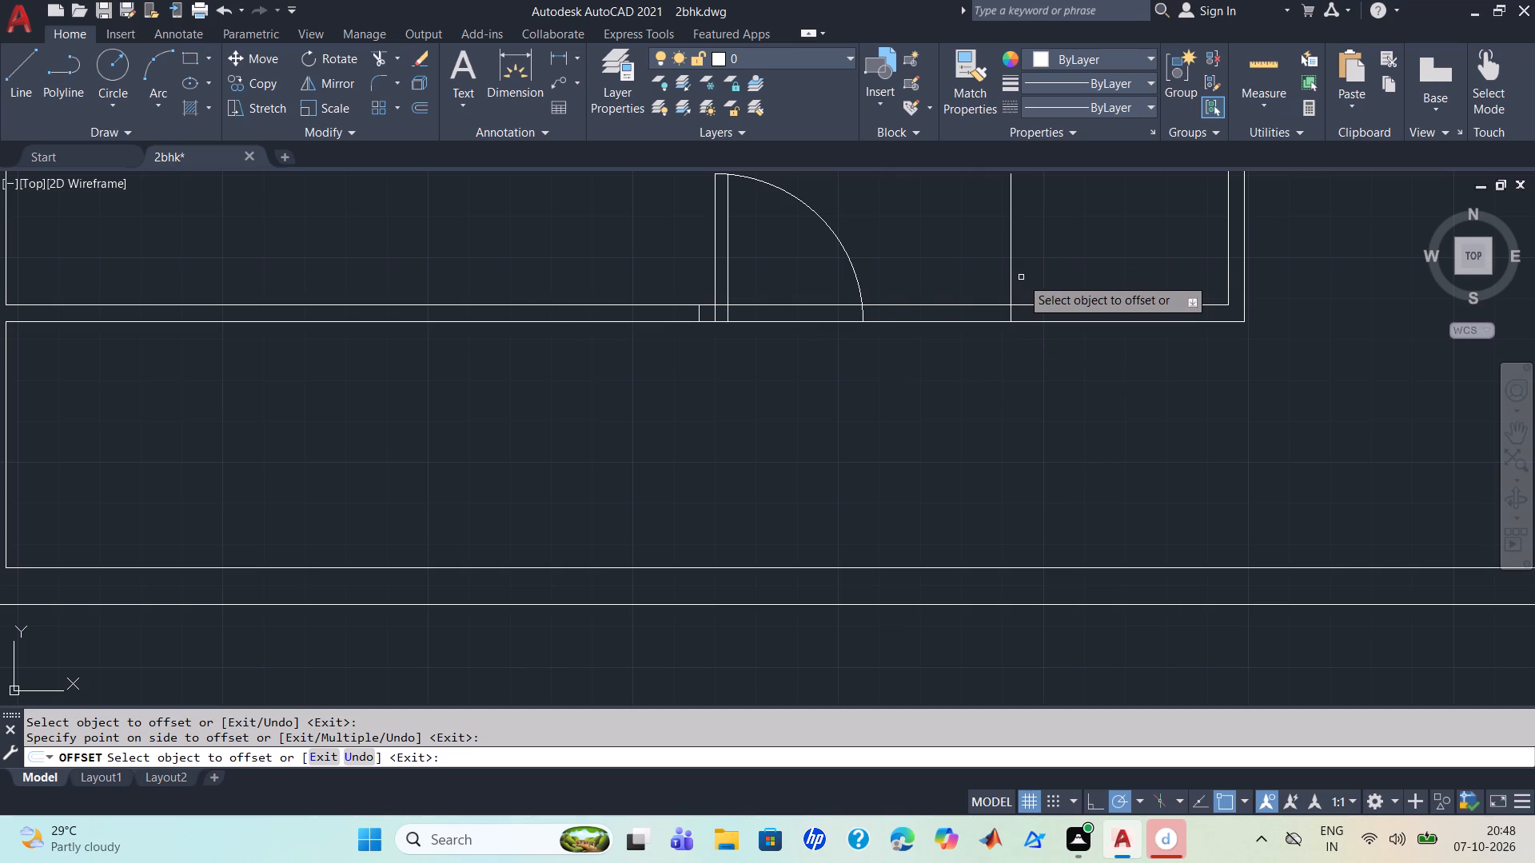
{"action": "type", "text": "tr"}
{"action": "key", "text": "Return"}
{"action": "left_click_drag", "start_coordinate": [1020, 276], "coordinate": [960, 274]}
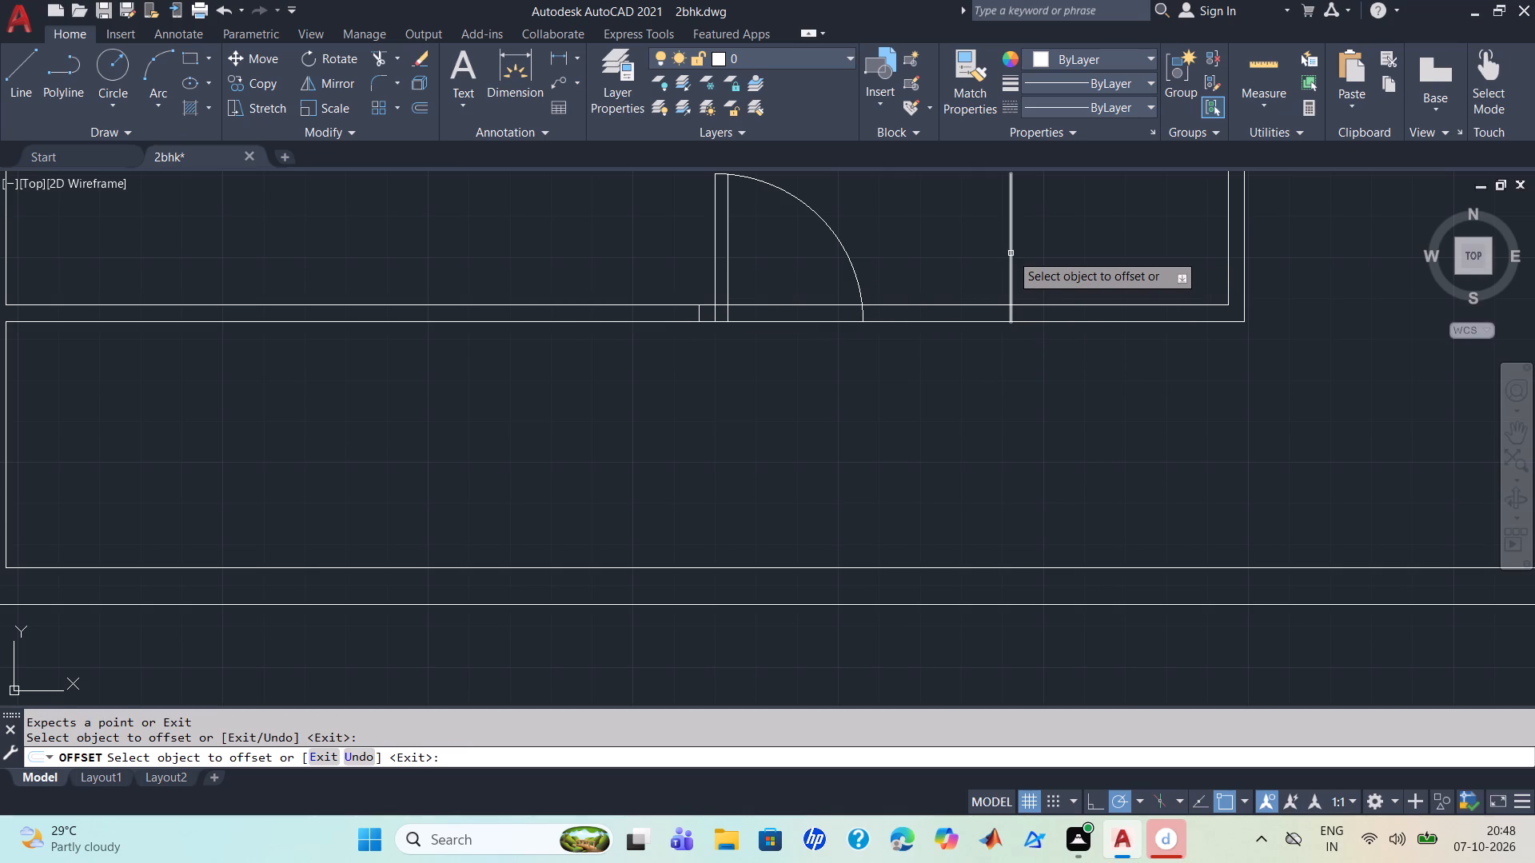
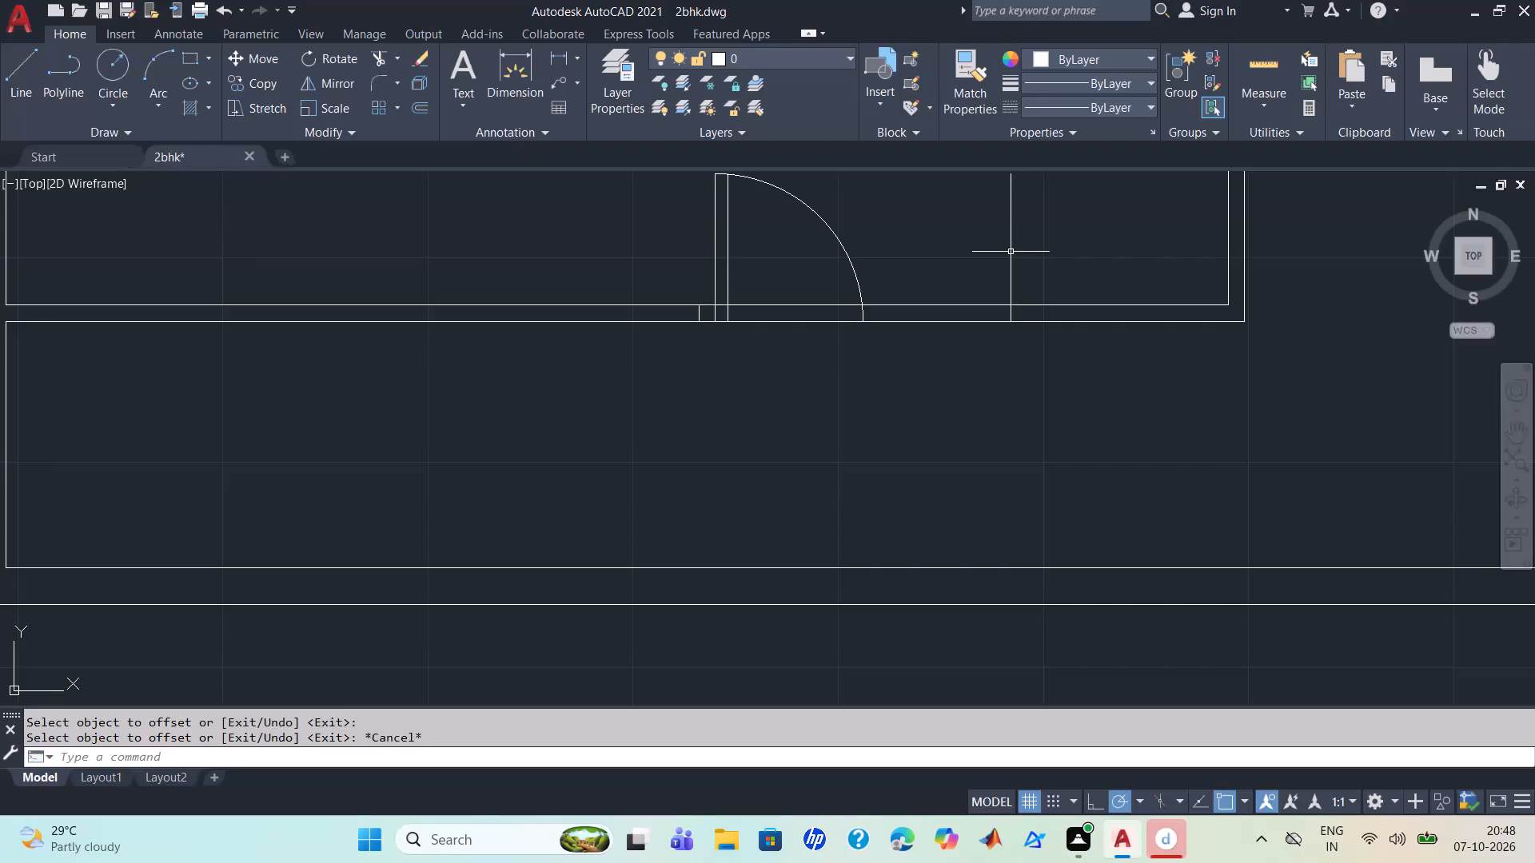
Trim the bottom hall wall at the door opening, removing the excess jamb line, the stray short line and the inner wall line across the gap.
{"action": "type", "text": "tr"}
{"action": "key", "text": "Return"}
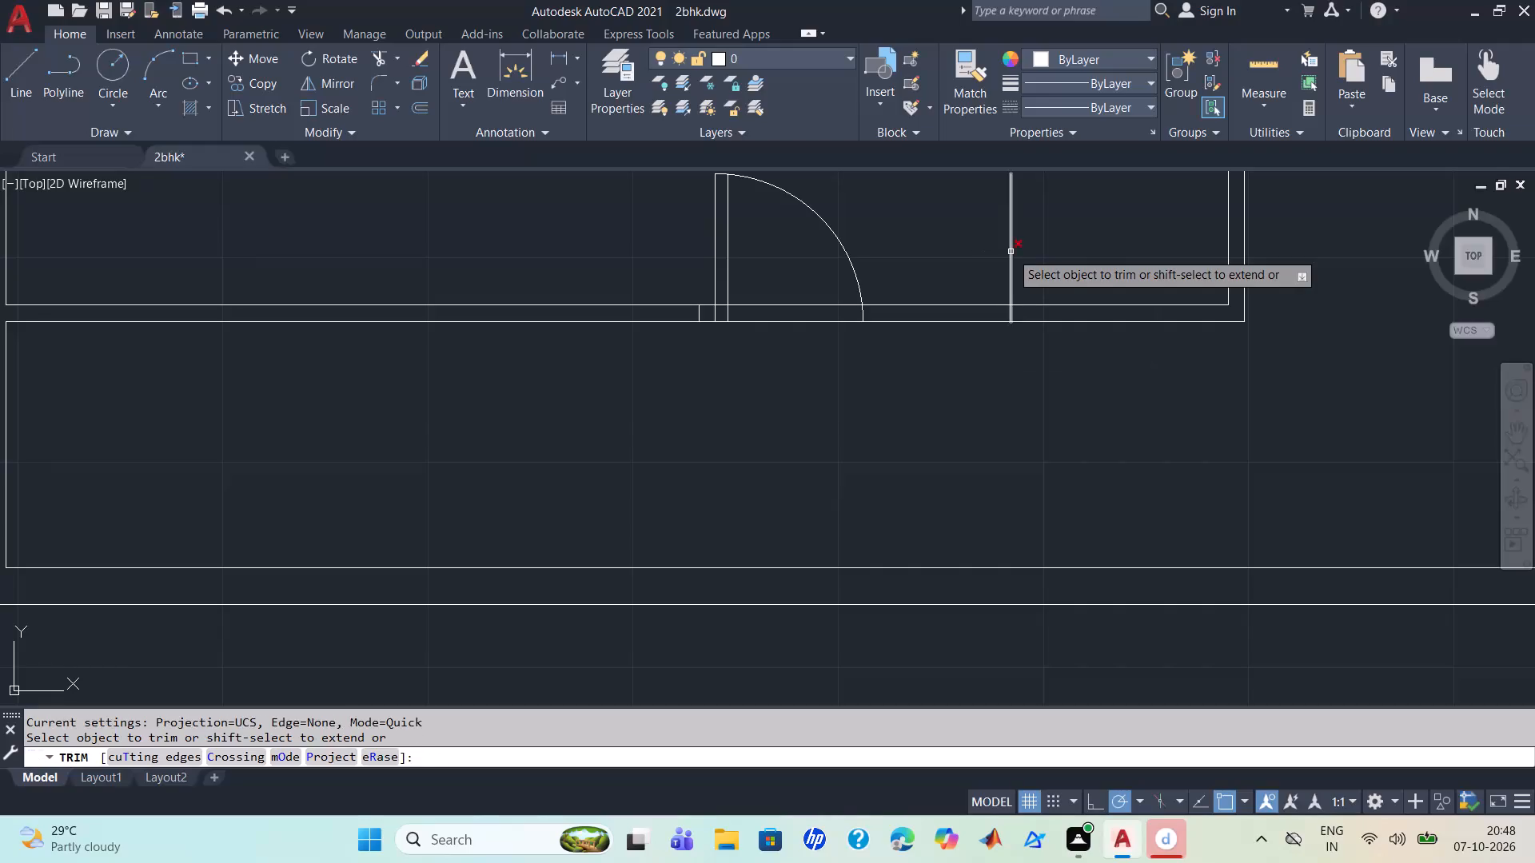
{"action": "left_click", "coordinate": [1011, 252]}
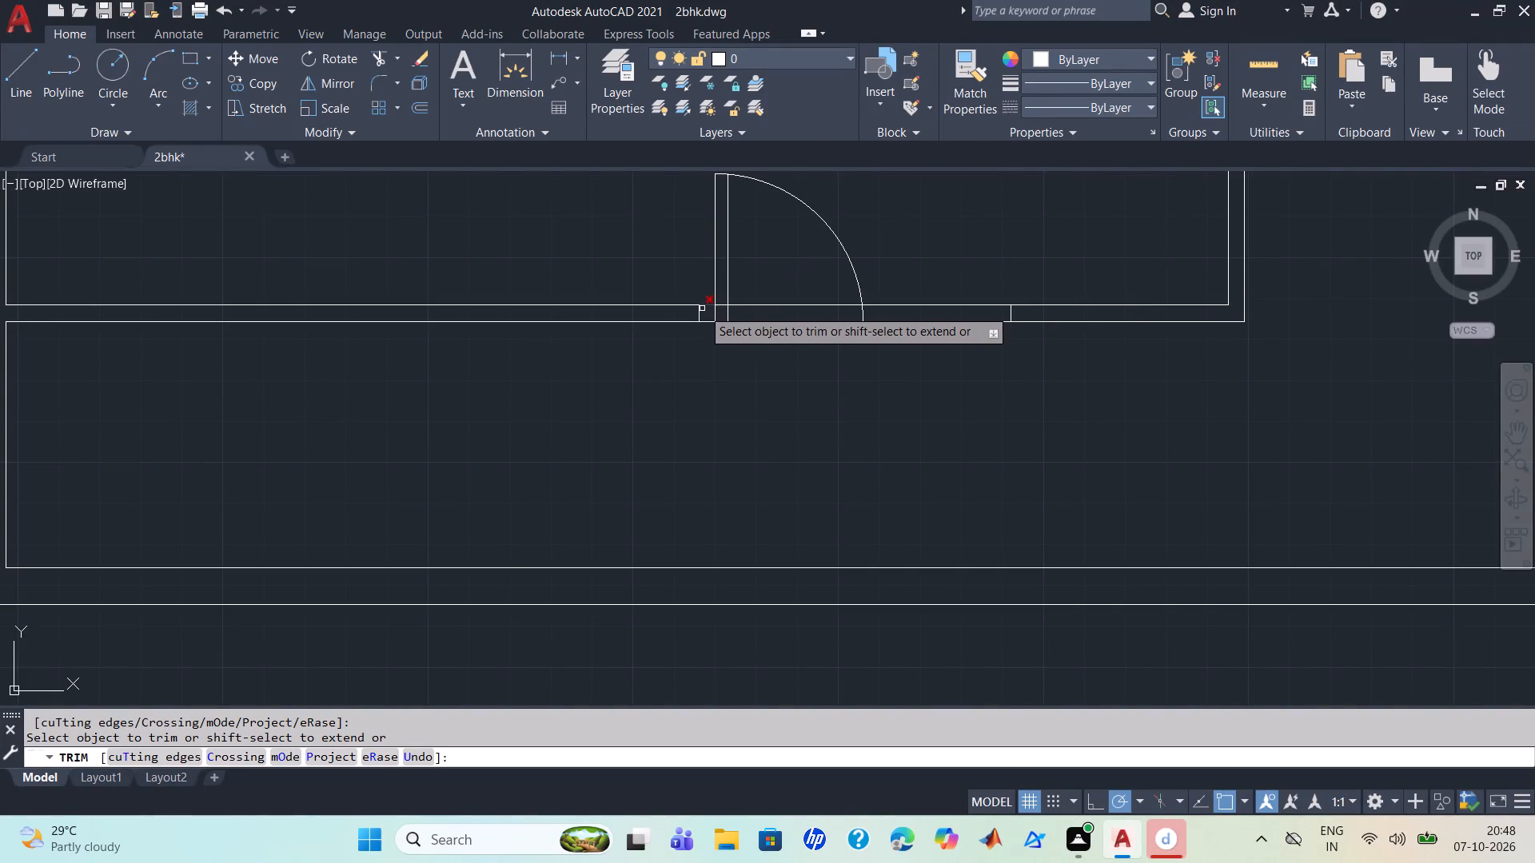
{"action": "left_click", "coordinate": [698, 312]}
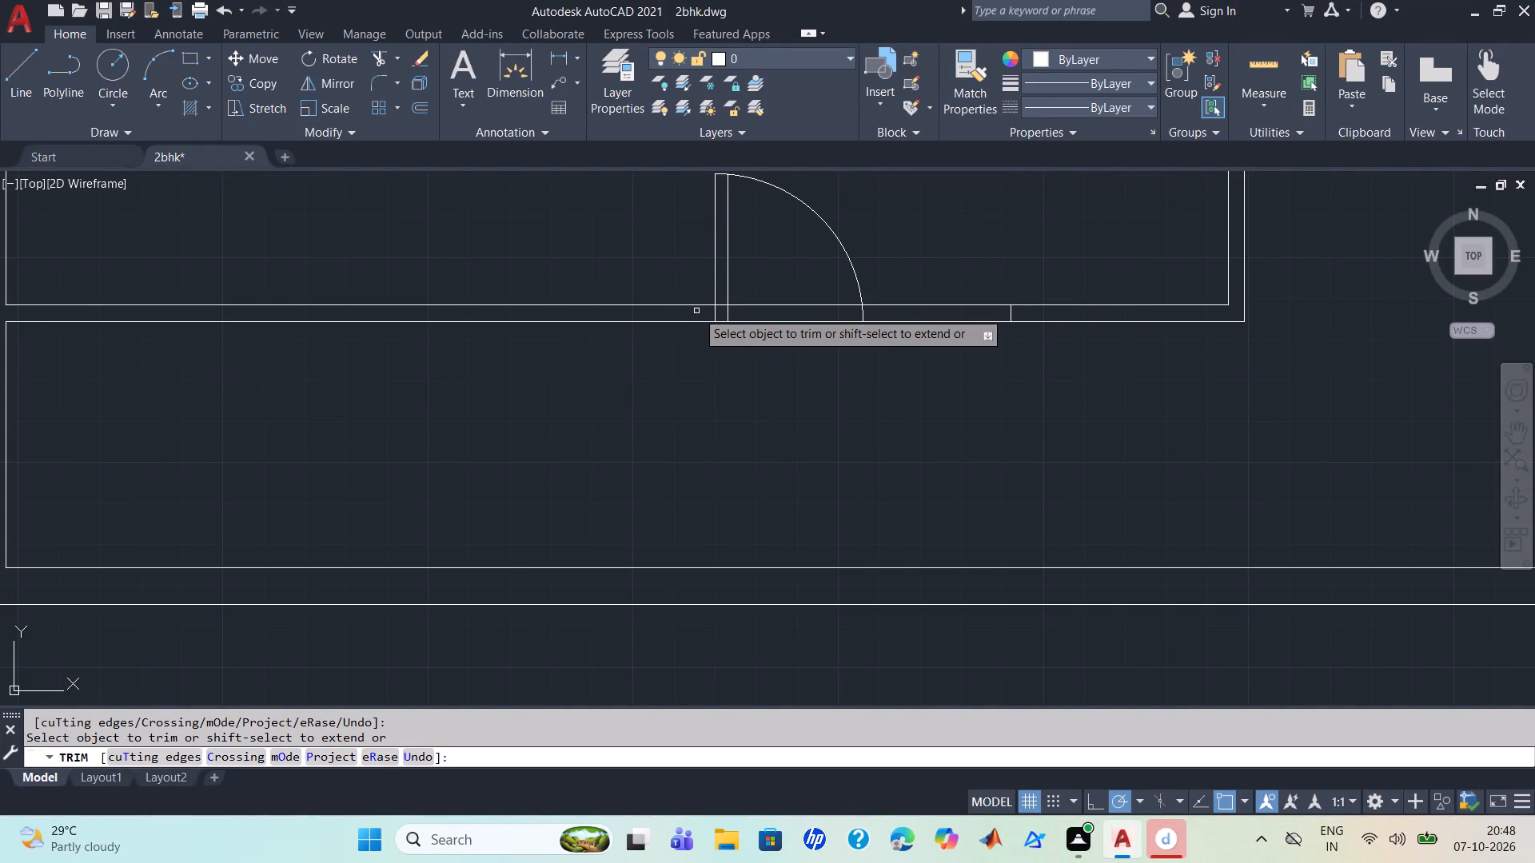
{"action": "left_click", "coordinate": [806, 305]}
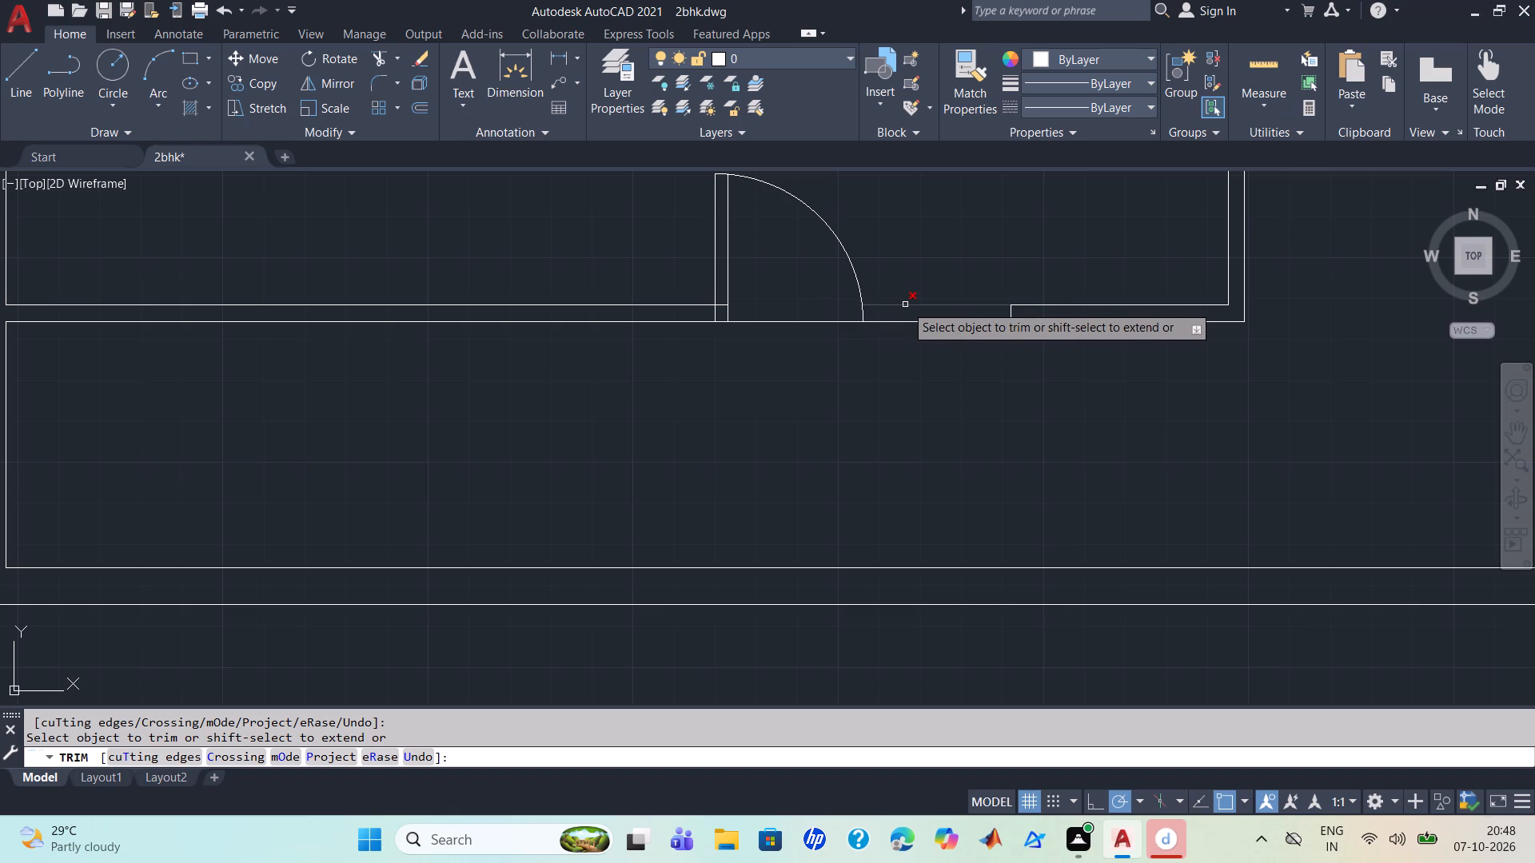
{"action": "left_click", "coordinate": [905, 304]}
{"action": "scroll", "coordinate": [728, 310], "scroll_direction": "up", "scroll_amount": 1}
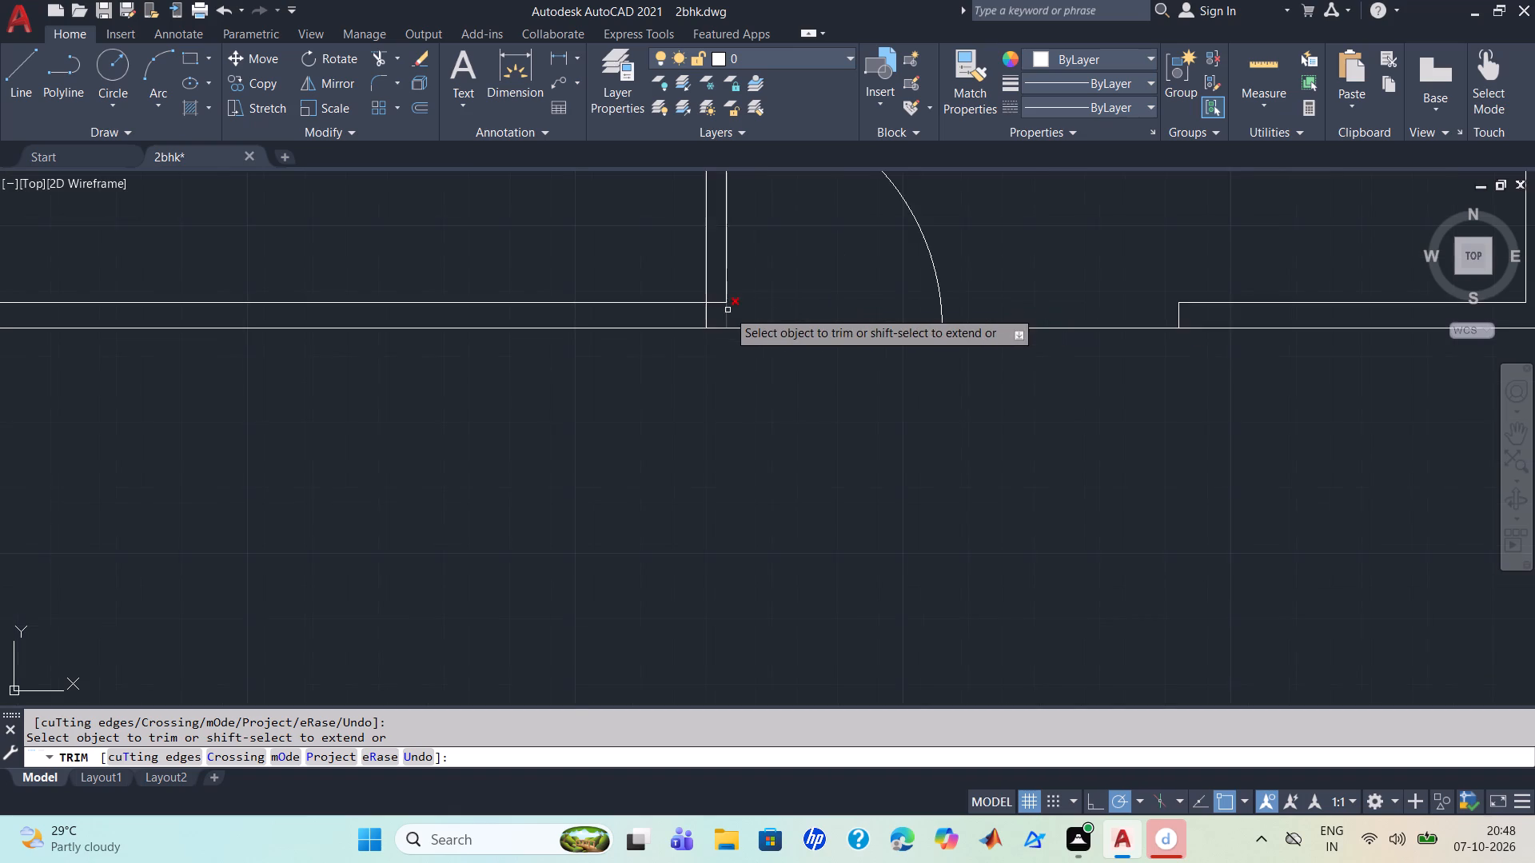
{"action": "scroll", "coordinate": [728, 310], "scroll_direction": "up", "scroll_amount": 1}
{"action": "left_click", "coordinate": [707, 298]}
{"action": "scroll", "coordinate": [819, 303], "scroll_direction": "down", "scroll_amount": 1}
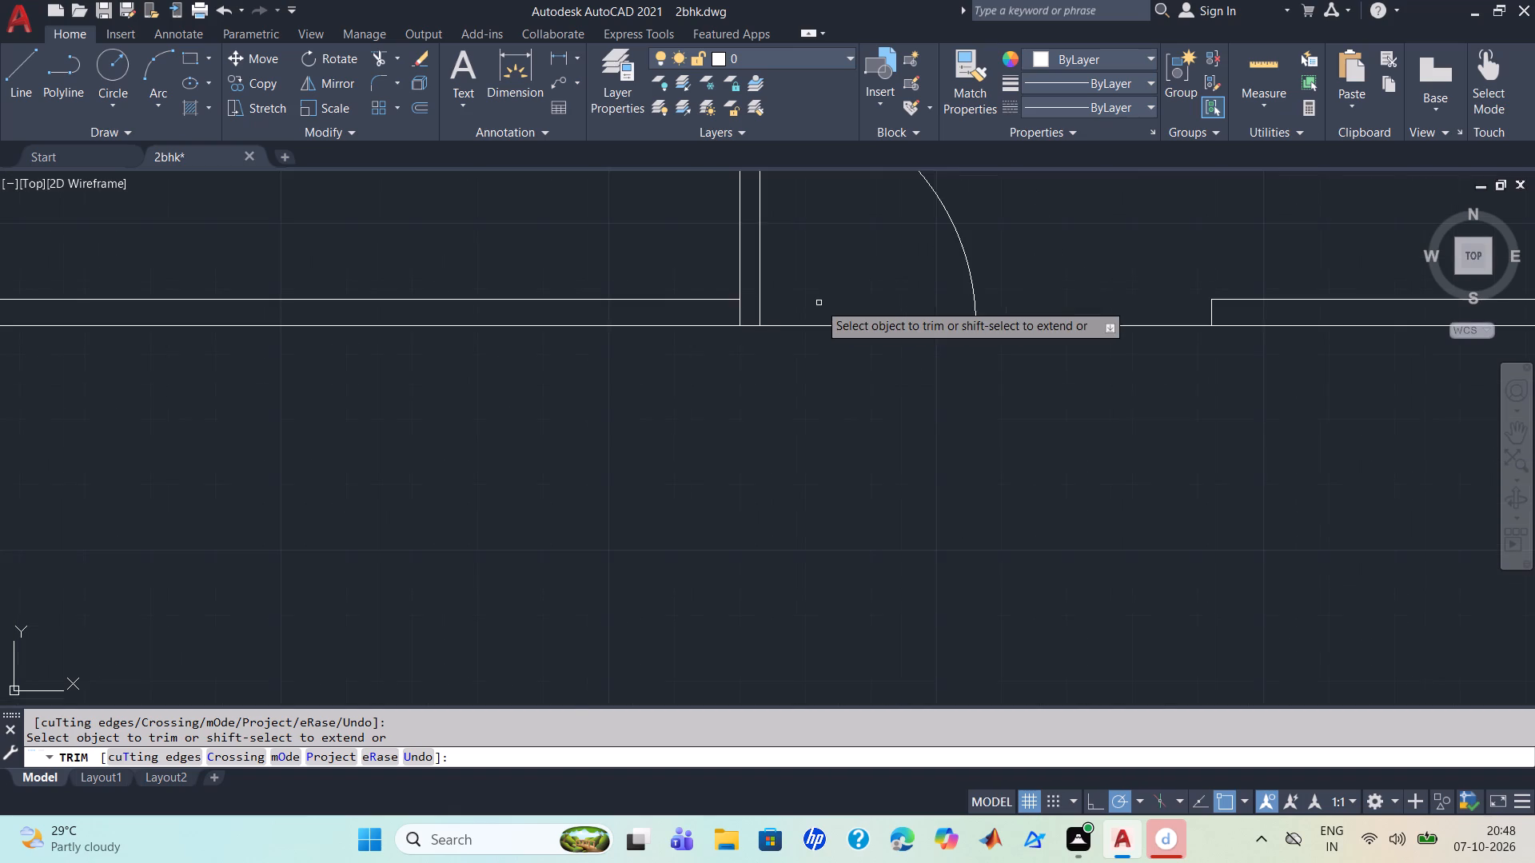
{"action": "scroll", "coordinate": [819, 303], "scroll_direction": "down", "scroll_amount": 3}
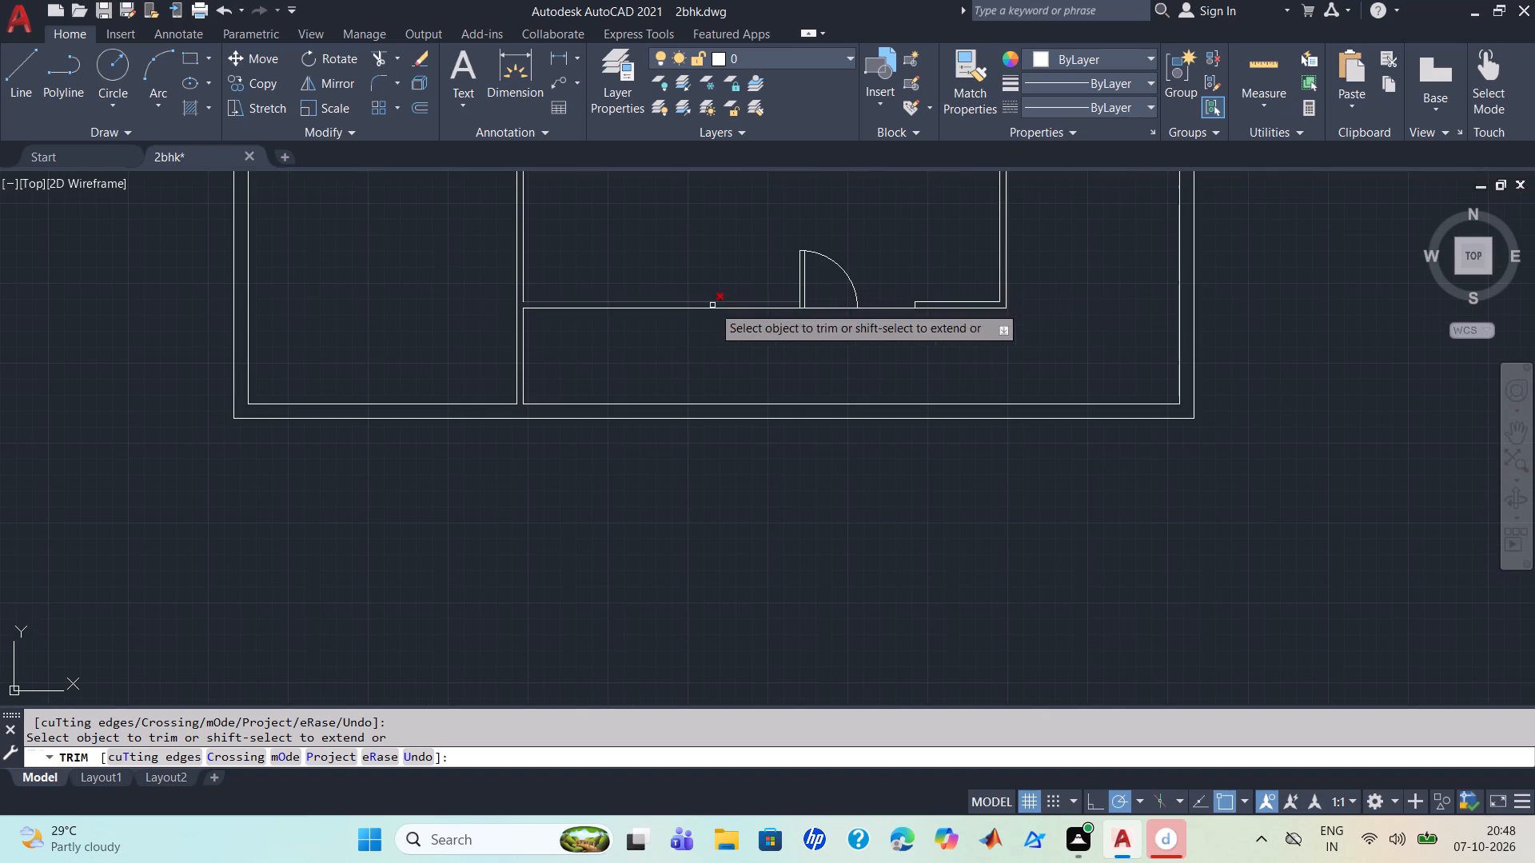
{"action": "middle_click_drag", "start_coordinate": [720, 240], "coordinate": [795, 475]}
{"action": "scroll", "coordinate": [720, 240], "scroll_direction": "down", "scroll_amount": 1}
{"action": "middle_click_drag", "start_coordinate": [471, 340], "coordinate": [465, 444]}
{"action": "key", "text": "Escape"}
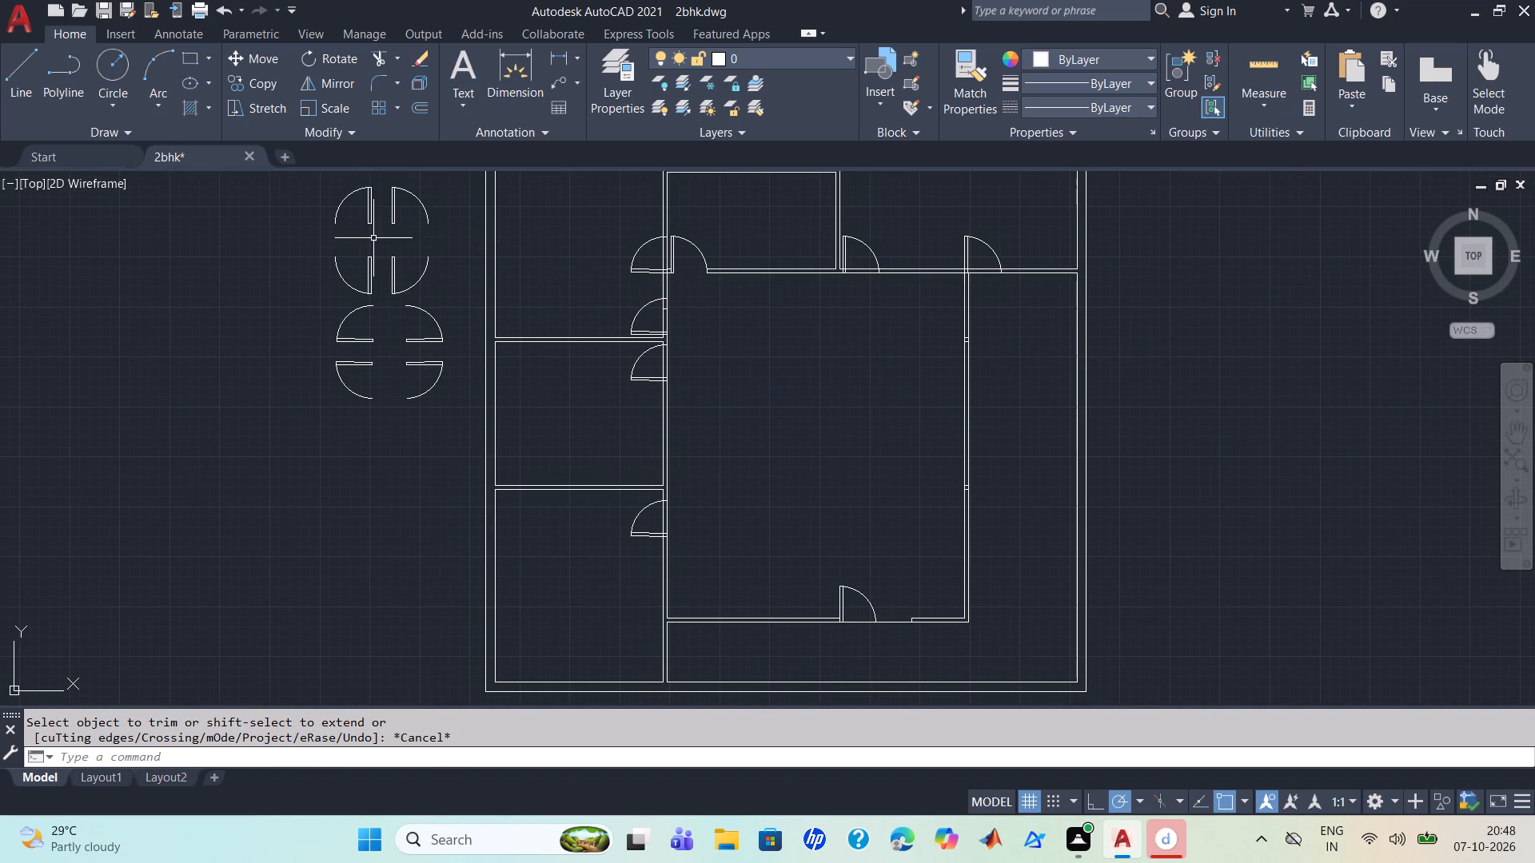
Copy the upper-left door symbol from the set outside the plan to the right jamb of the bottom wall opening, forming a double door.
{"action": "left_click", "coordinate": [380, 233]}
{"action": "left_click", "coordinate": [314, 181]}
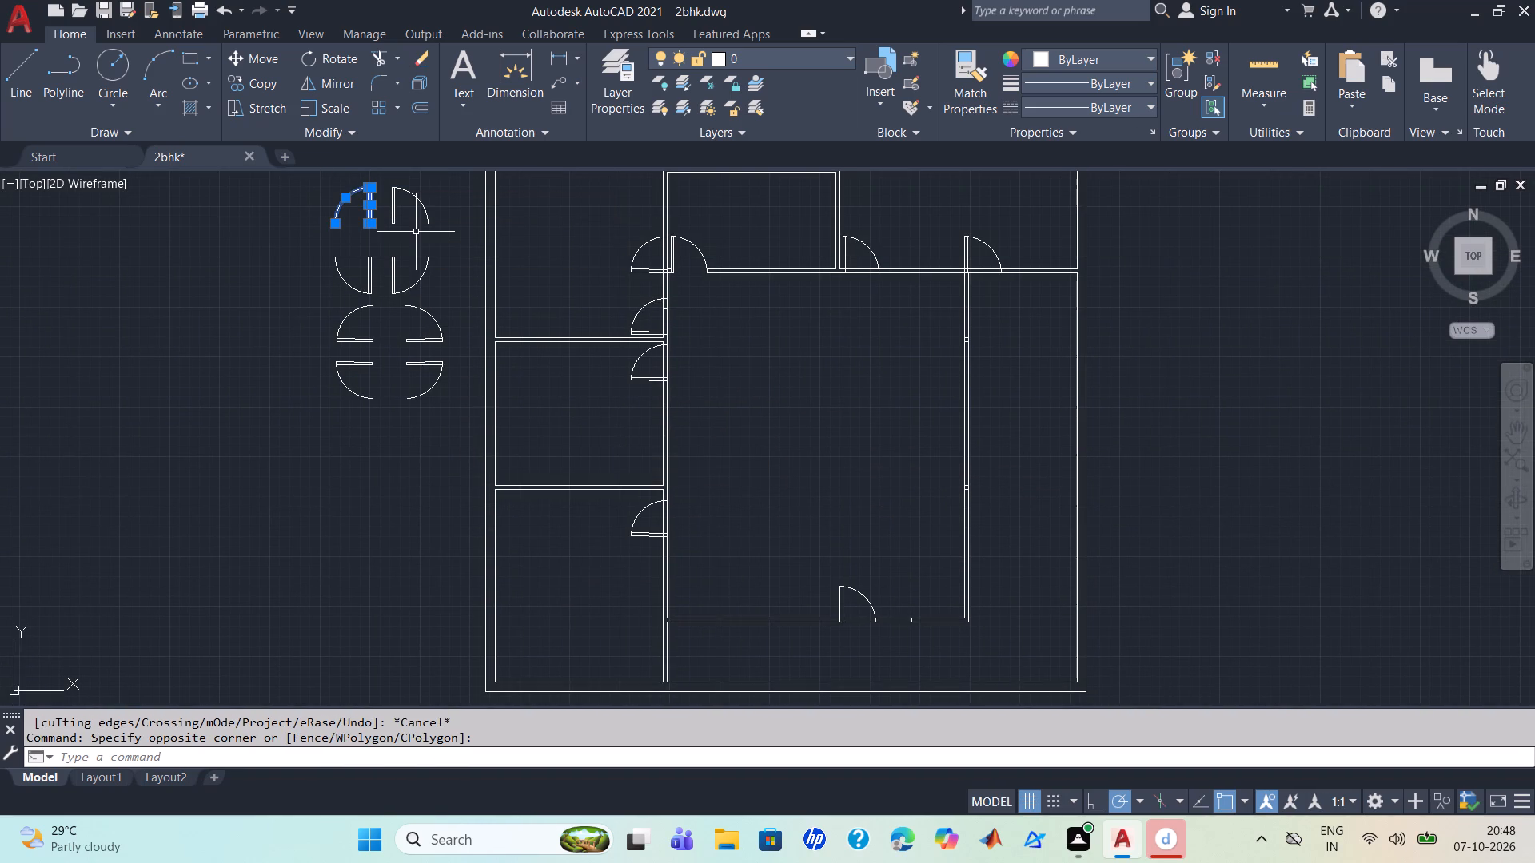
{"action": "type", "text": "co"}
{"action": "key", "text": "Return"}
{"action": "scroll", "coordinate": [390, 225], "scroll_direction": "up", "scroll_amount": 2}
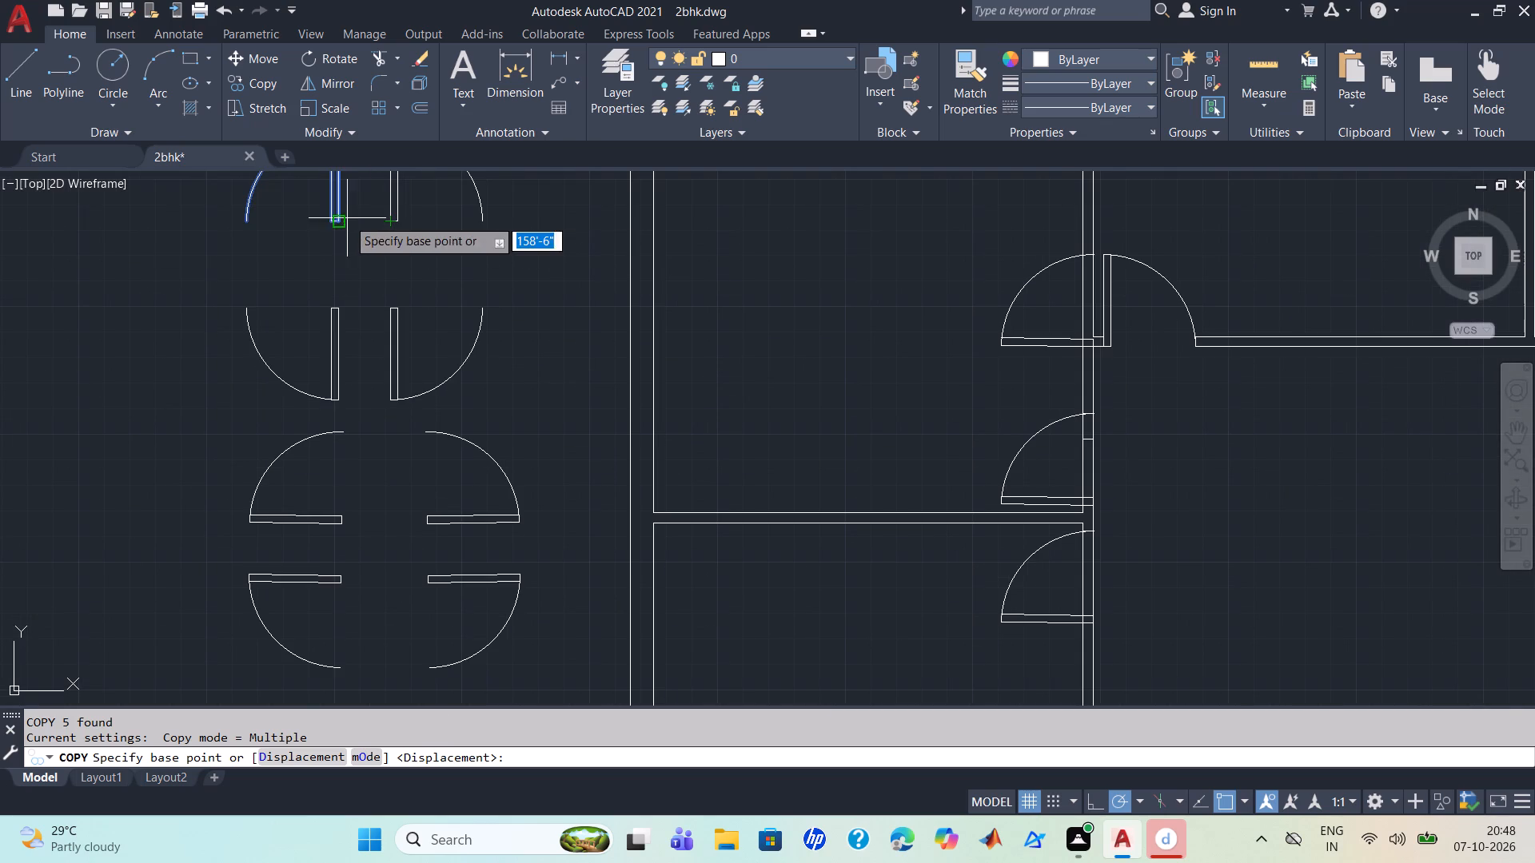
{"action": "scroll", "coordinate": [333, 217], "scroll_direction": "up", "scroll_amount": 2}
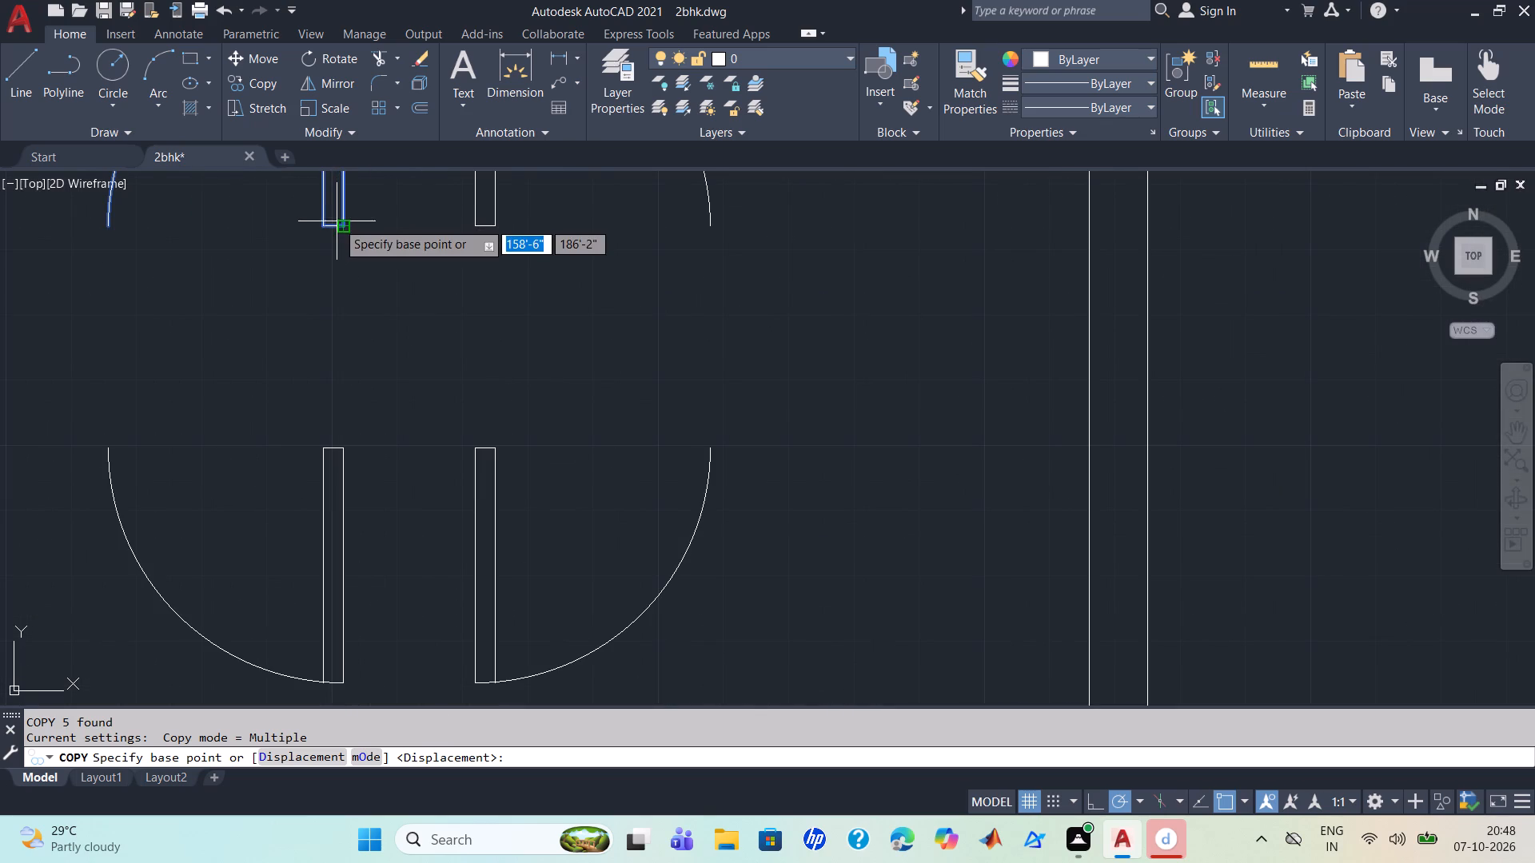
{"action": "left_click", "coordinate": [340, 225]}
{"action": "middle_click_drag", "start_coordinate": [774, 433], "coordinate": [774, 431]}
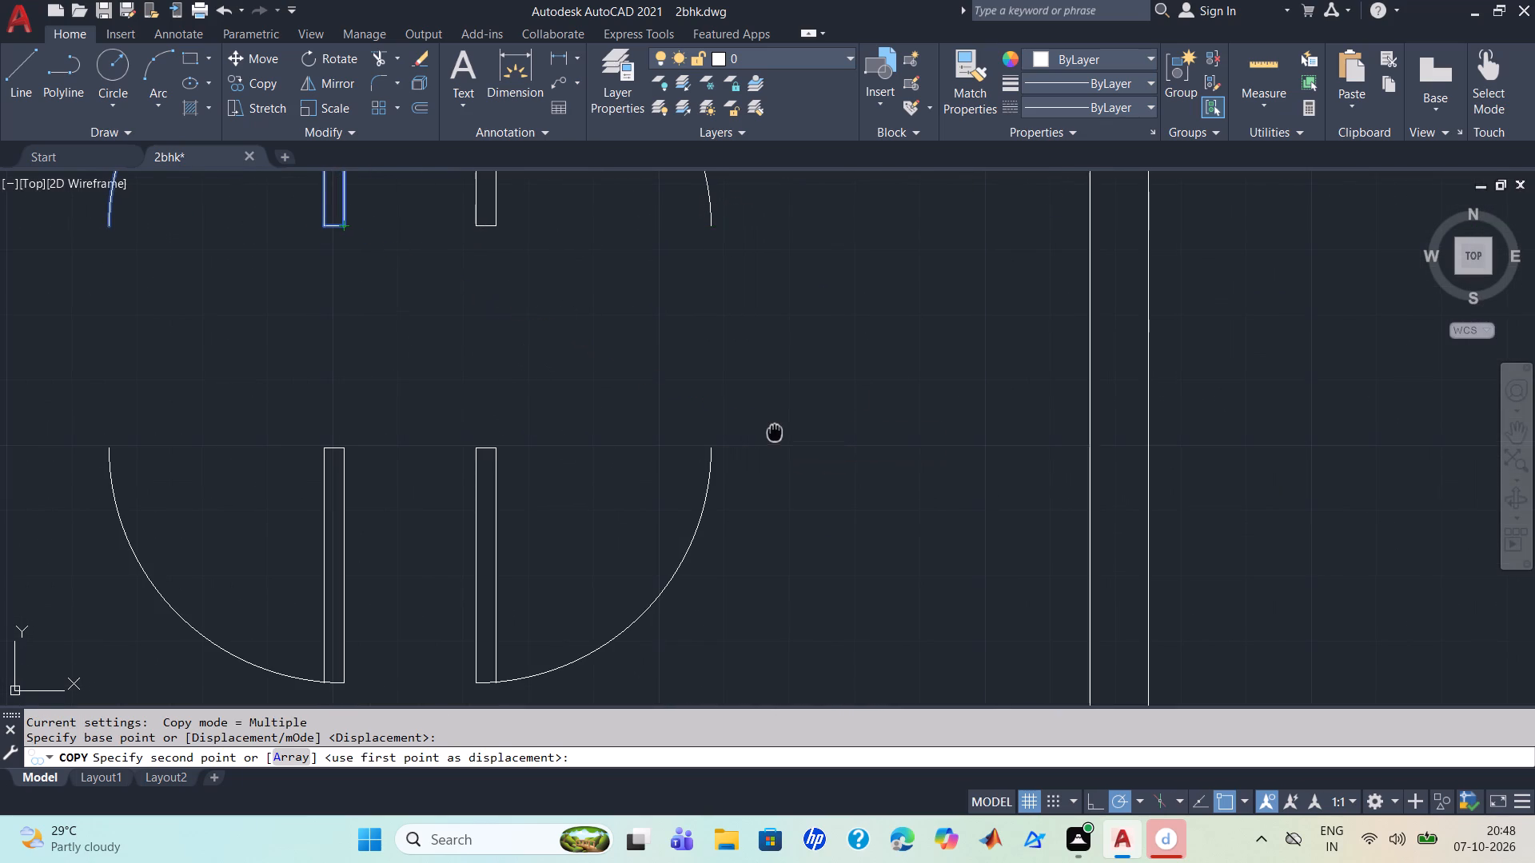
{"action": "middle_click_drag", "start_coordinate": [774, 431], "coordinate": [337, 157]}
{"action": "scroll", "coordinate": [382, 189], "scroll_direction": "down", "scroll_amount": 3}
{"action": "middle_click_drag", "start_coordinate": [1051, 524], "coordinate": [714, 240]}
{"action": "scroll", "coordinate": [907, 459], "scroll_direction": "up", "scroll_amount": 4}
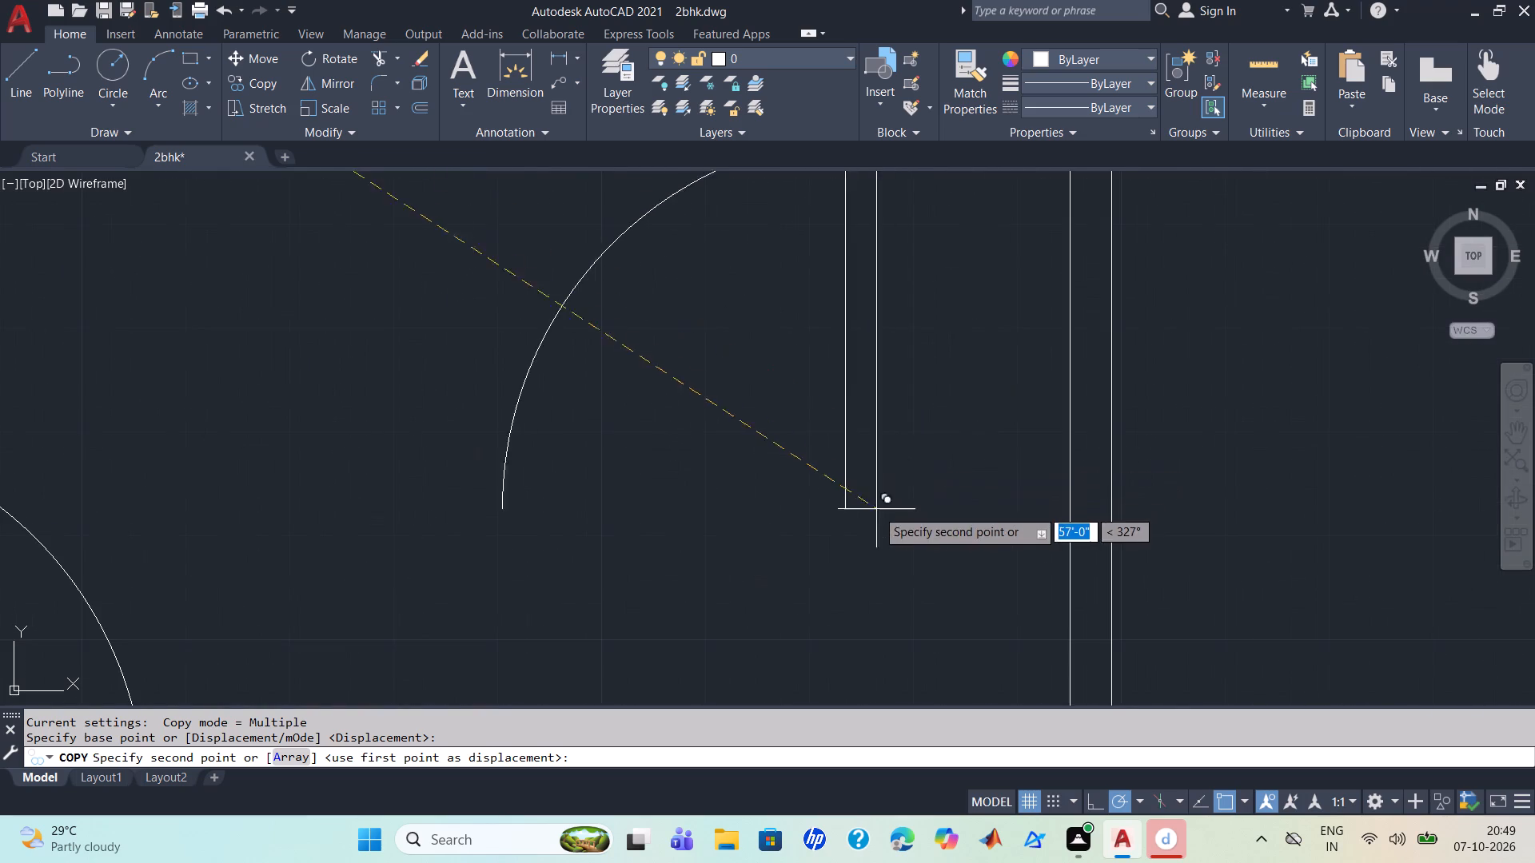
{"action": "scroll", "coordinate": [875, 509], "scroll_direction": "down", "scroll_amount": 2}
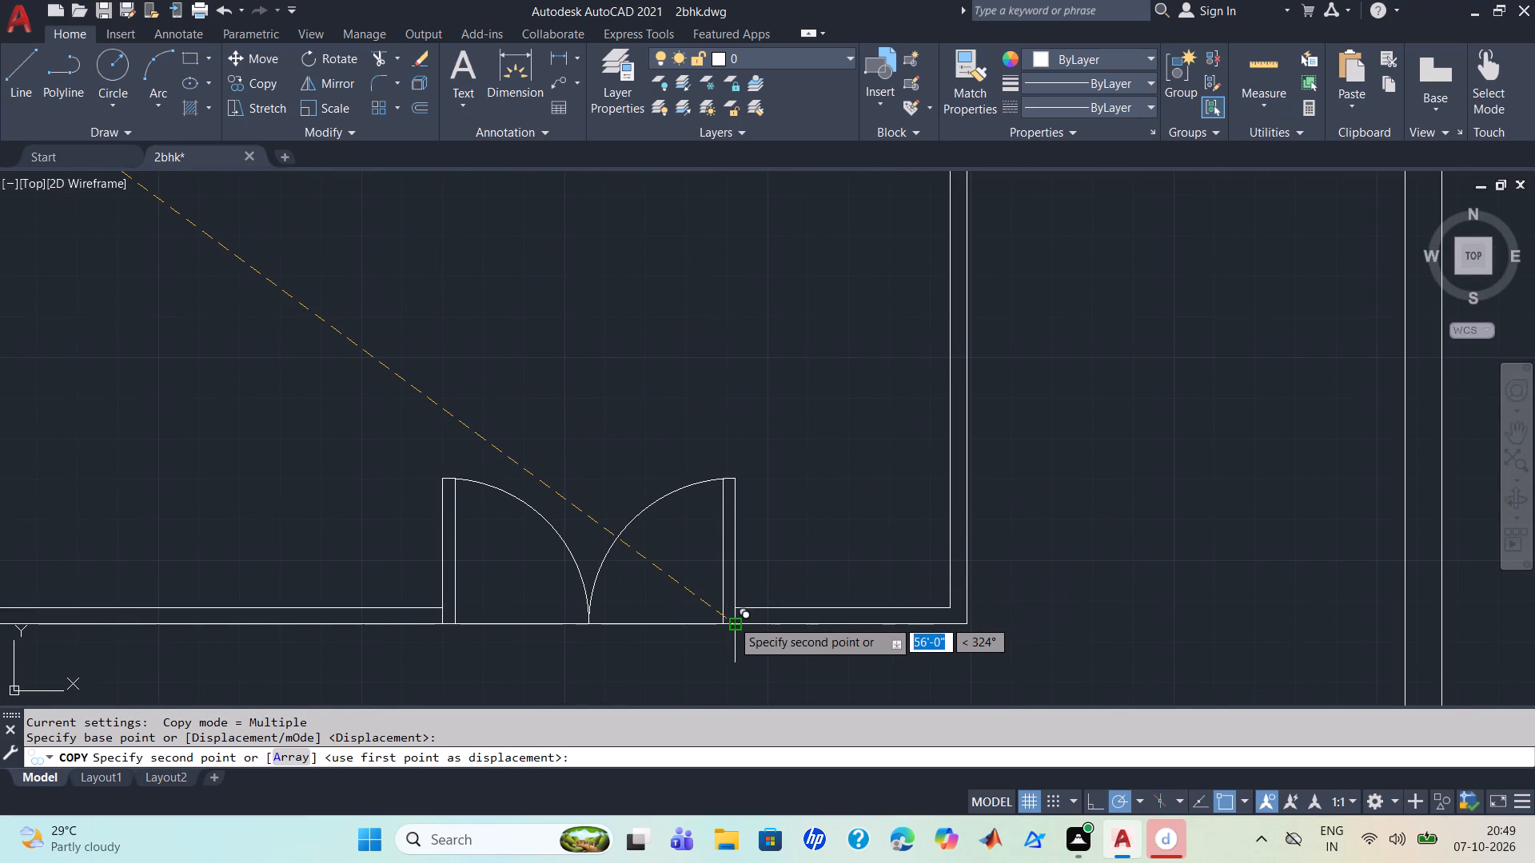
{"action": "scroll", "coordinate": [732, 619], "scroll_direction": "up", "scroll_amount": 3}
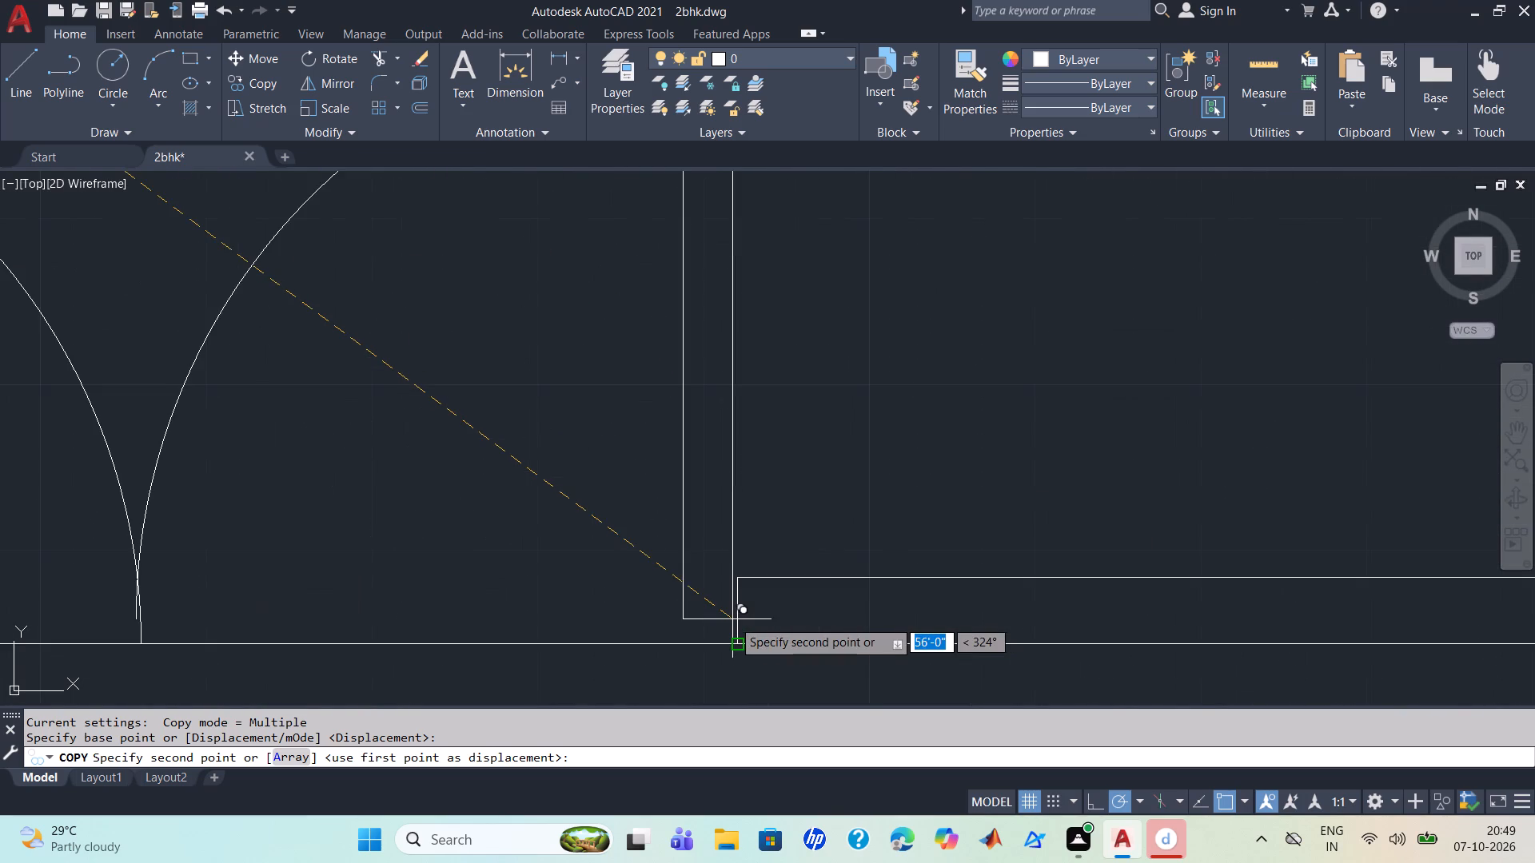
{"action": "left_click", "coordinate": [736, 641]}
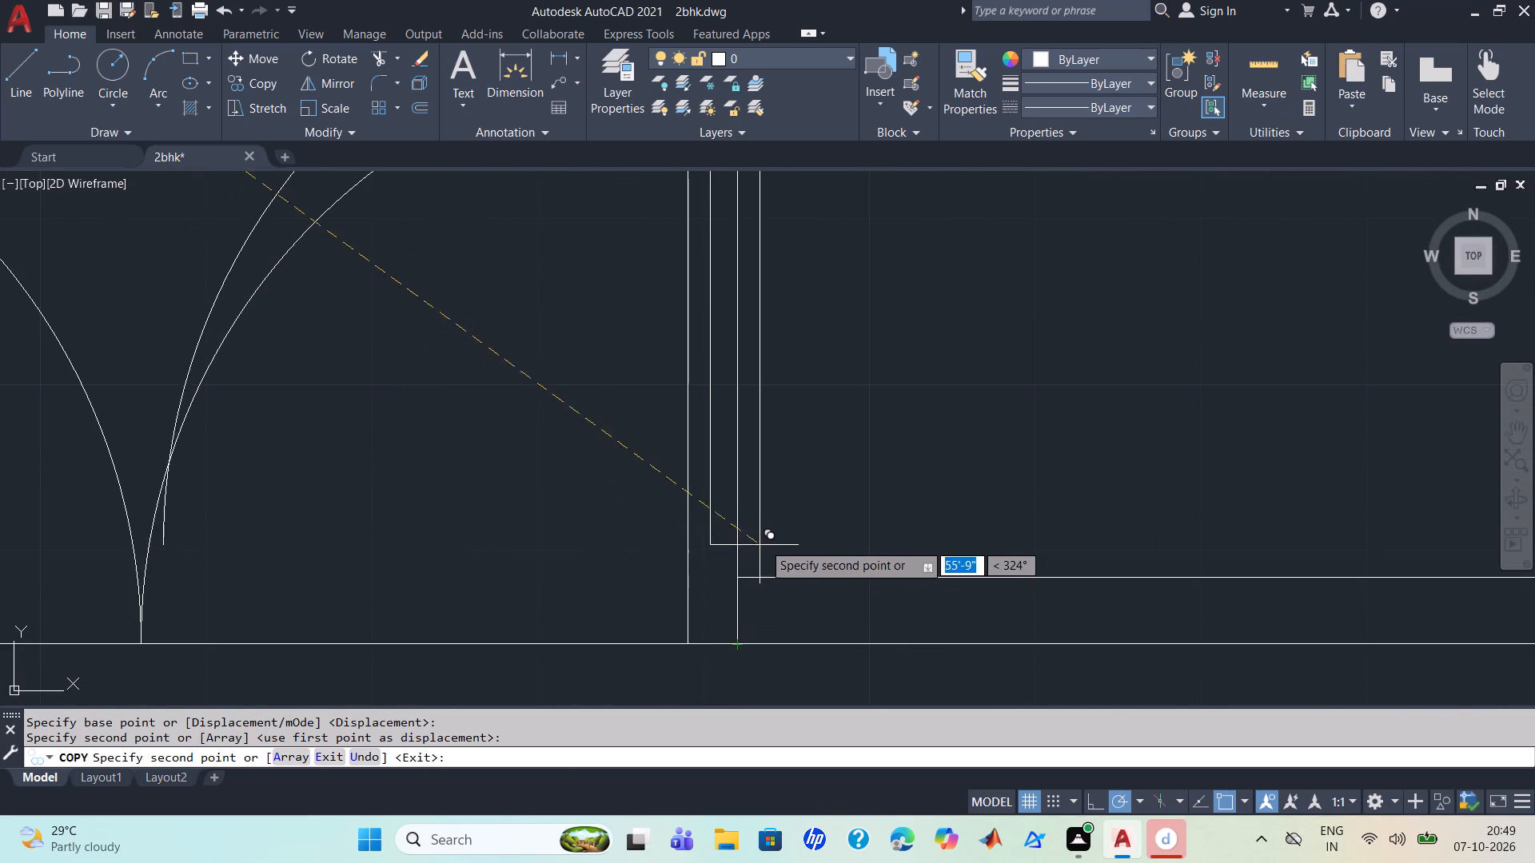
{"action": "scroll", "coordinate": [791, 532], "scroll_direction": "up", "scroll_amount": 2}
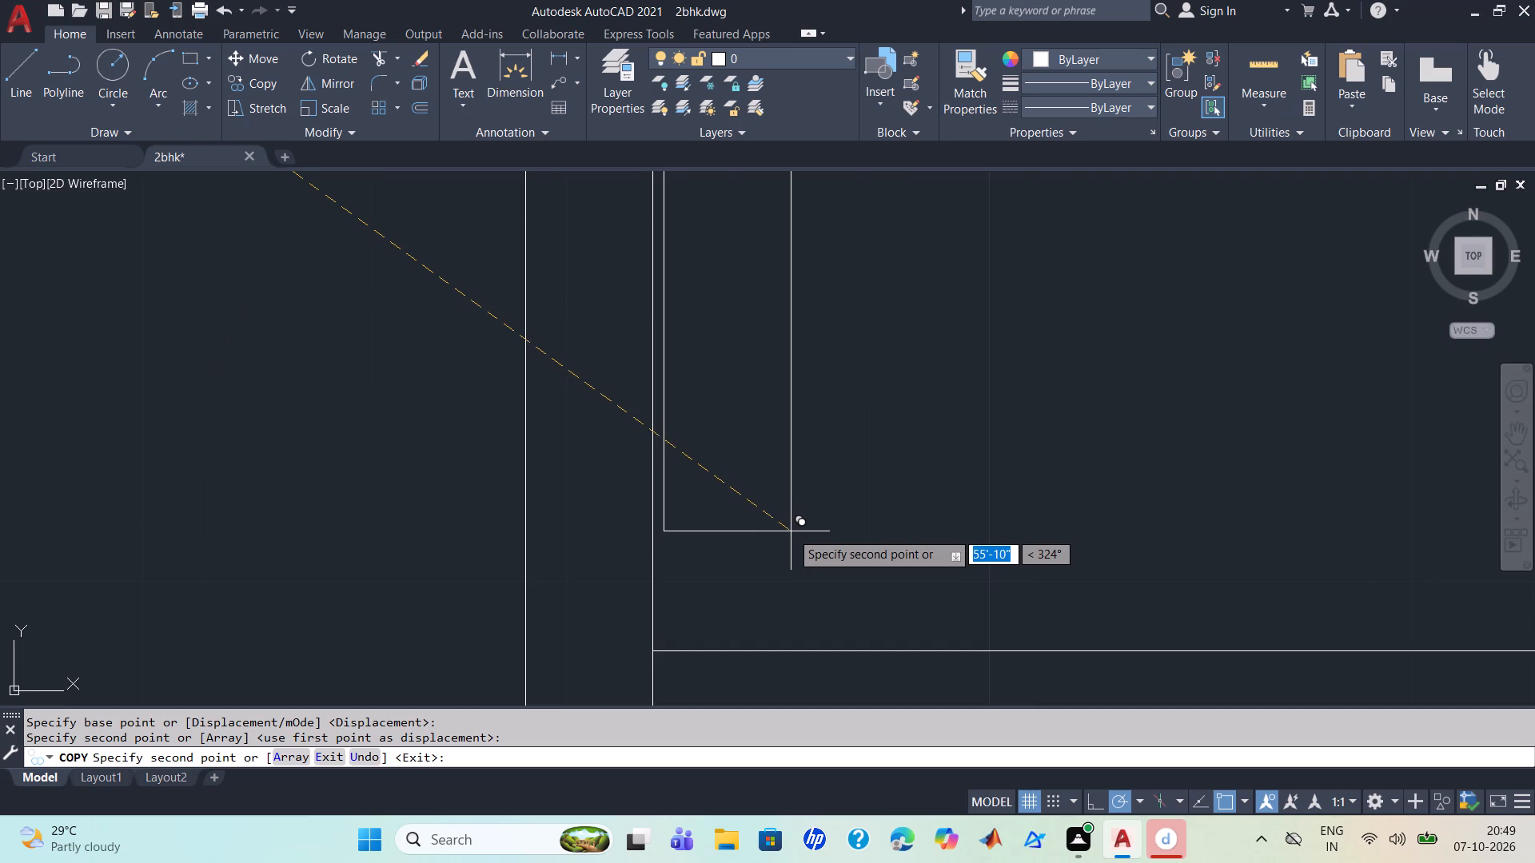
{"action": "middle_click_drag", "start_coordinate": [791, 531], "coordinate": [804, 267]}
{"action": "scroll", "coordinate": [791, 526], "scroll_direction": "down", "scroll_amount": 1}
{"action": "scroll", "coordinate": [804, 267], "scroll_direction": "down", "scroll_amount": 3}
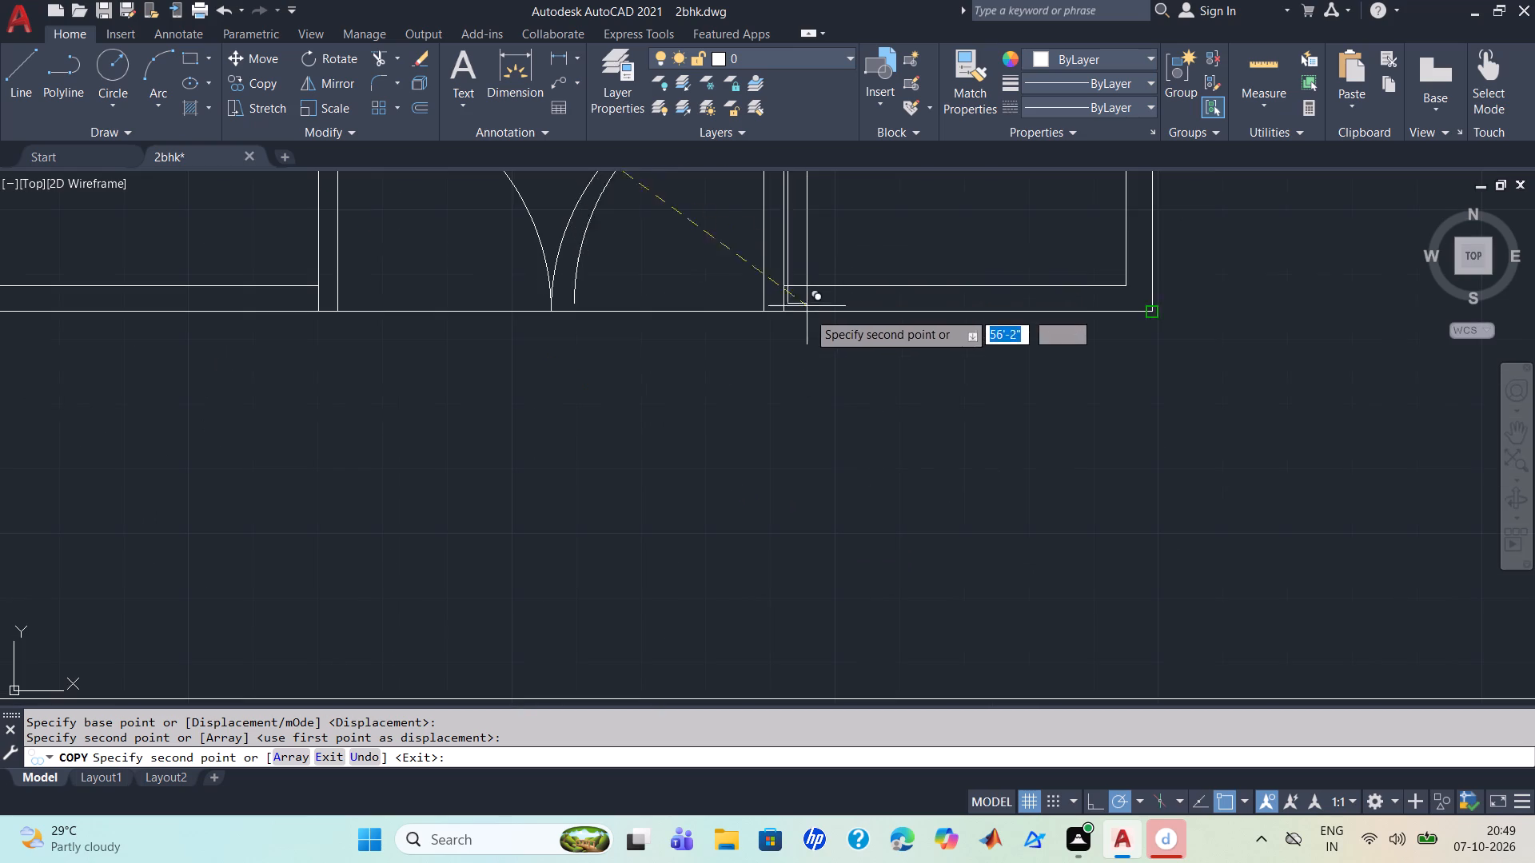
{"action": "scroll", "coordinate": [807, 457], "scroll_direction": "down", "scroll_amount": 4}
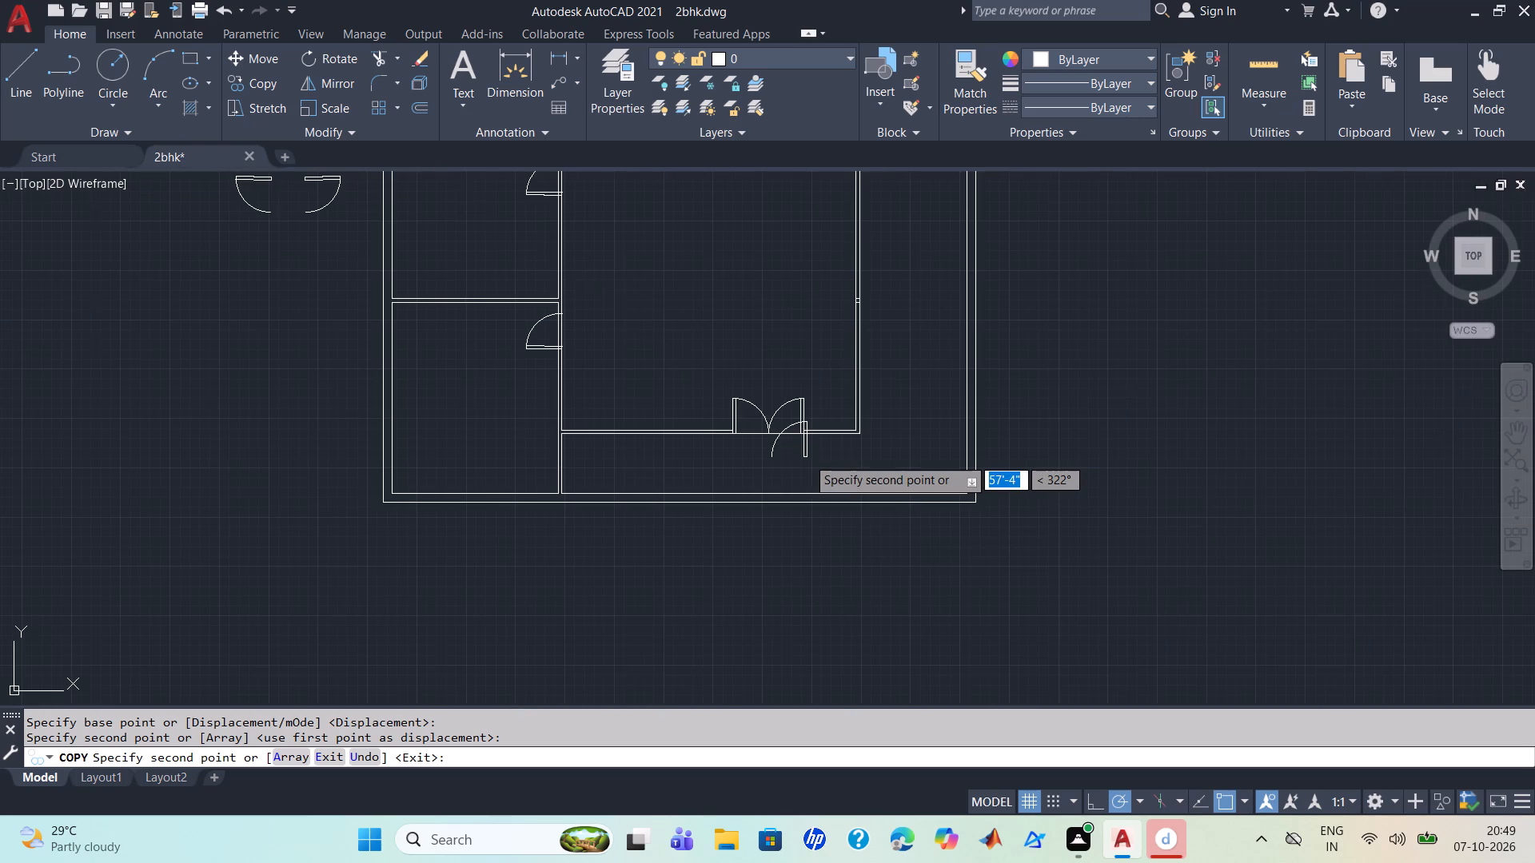
{"action": "scroll", "coordinate": [807, 457], "scroll_direction": "down", "scroll_amount": 1}
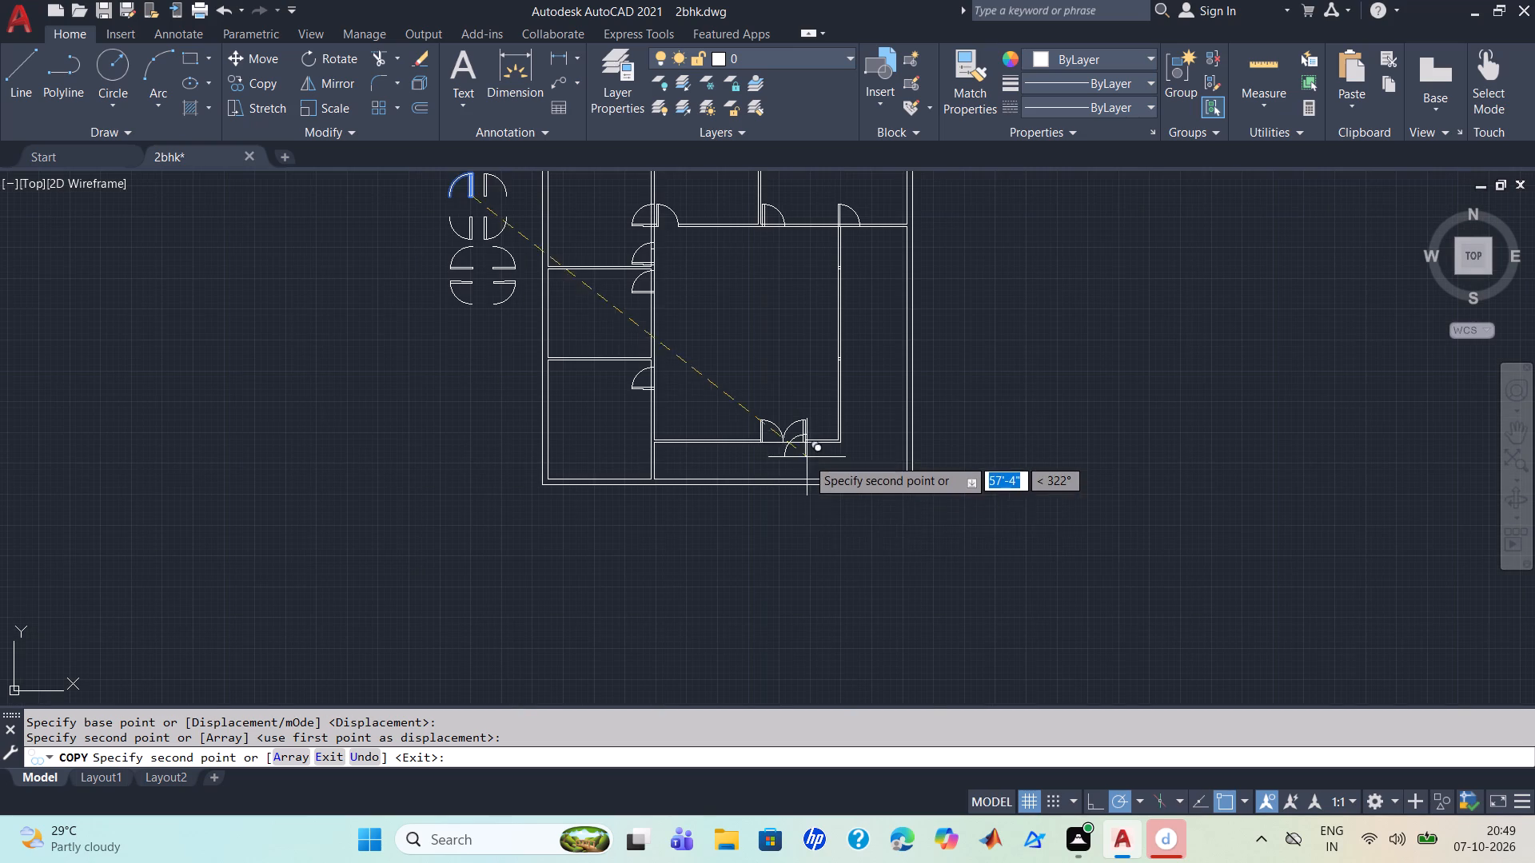
{"action": "middle_click_drag", "start_coordinate": [803, 519], "coordinate": [803, 628]}
{"action": "scroll", "coordinate": [802, 622], "scroll_direction": "up", "scroll_amount": 3}
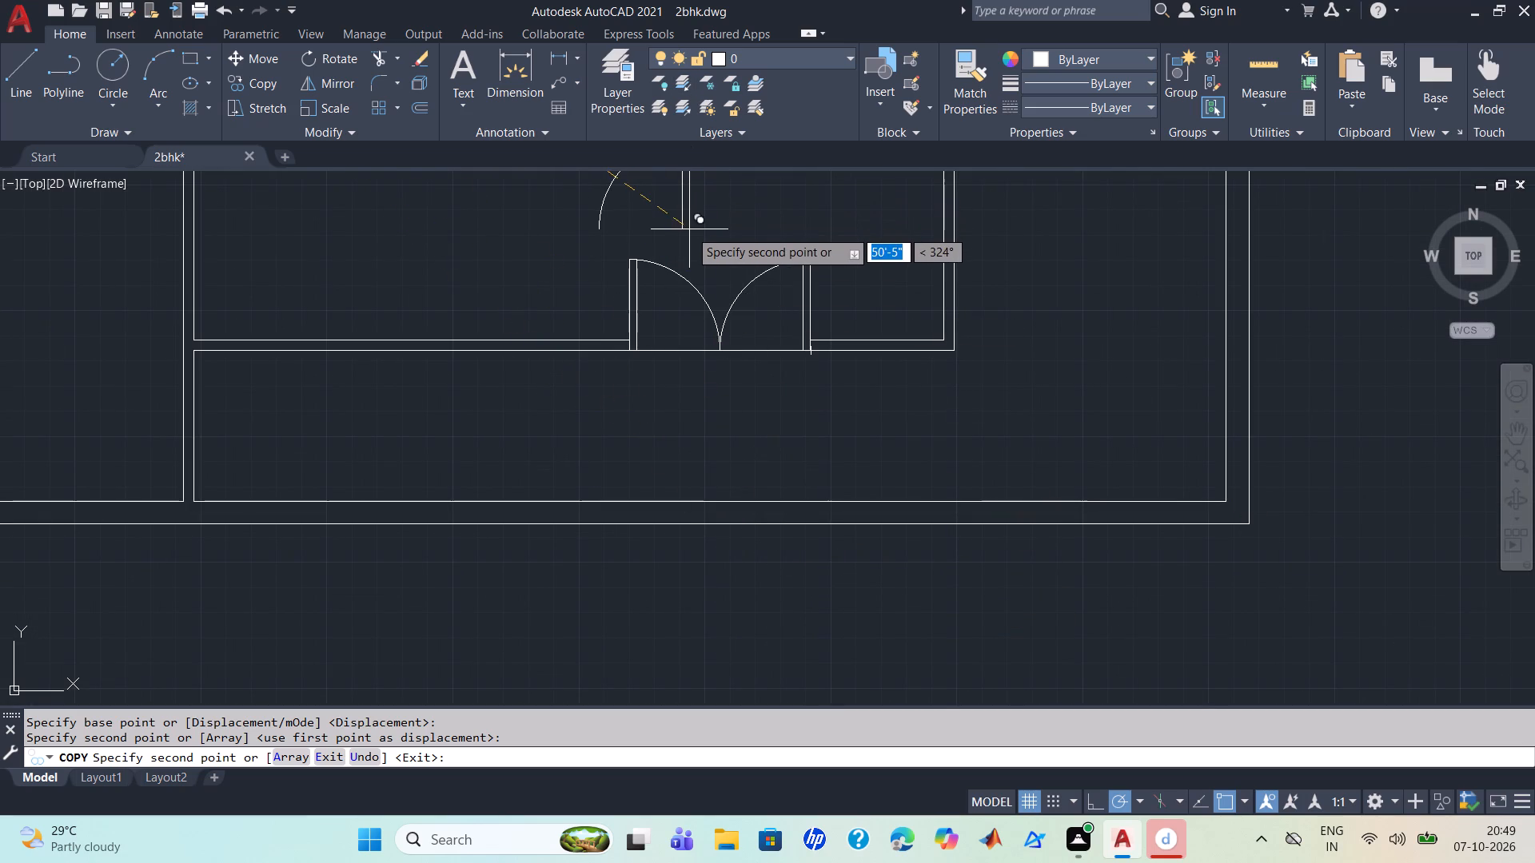
{"action": "middle_click_drag", "start_coordinate": [689, 229], "coordinate": [994, 654]}
{"action": "scroll", "coordinate": [689, 229], "scroll_direction": "down", "scroll_amount": 1}
{"action": "middle_click_drag", "start_coordinate": [851, 485], "coordinate": [923, 655]}
{"action": "scroll", "coordinate": [924, 656], "scroll_direction": "down", "scroll_amount": 1}
{"action": "scroll", "coordinate": [919, 642], "scroll_direction": "up", "scroll_amount": 3}
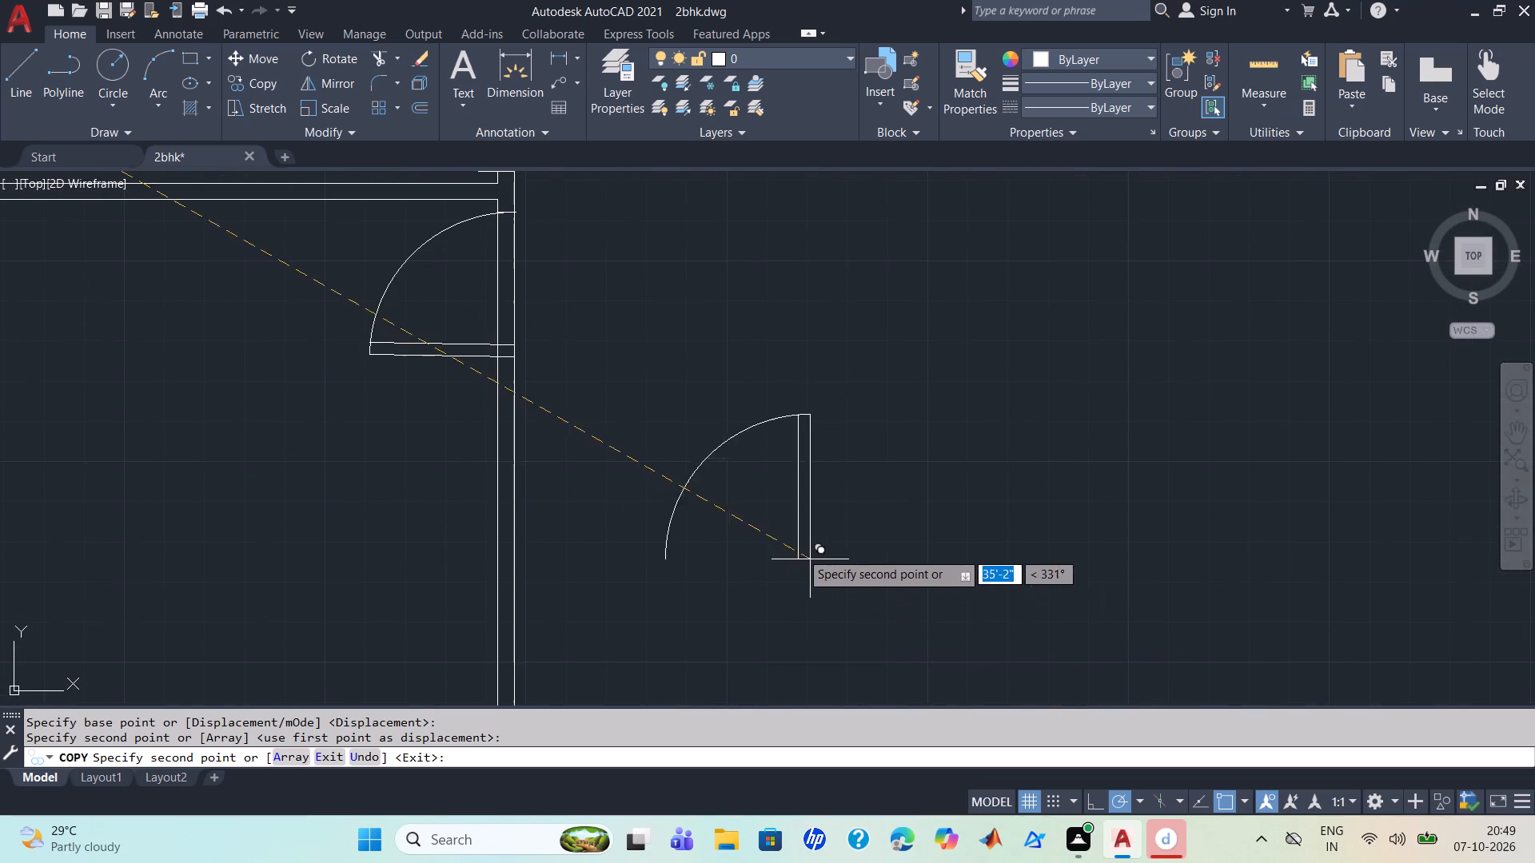
{"action": "middle_click_drag", "start_coordinate": [684, 445], "coordinate": [851, 664]}
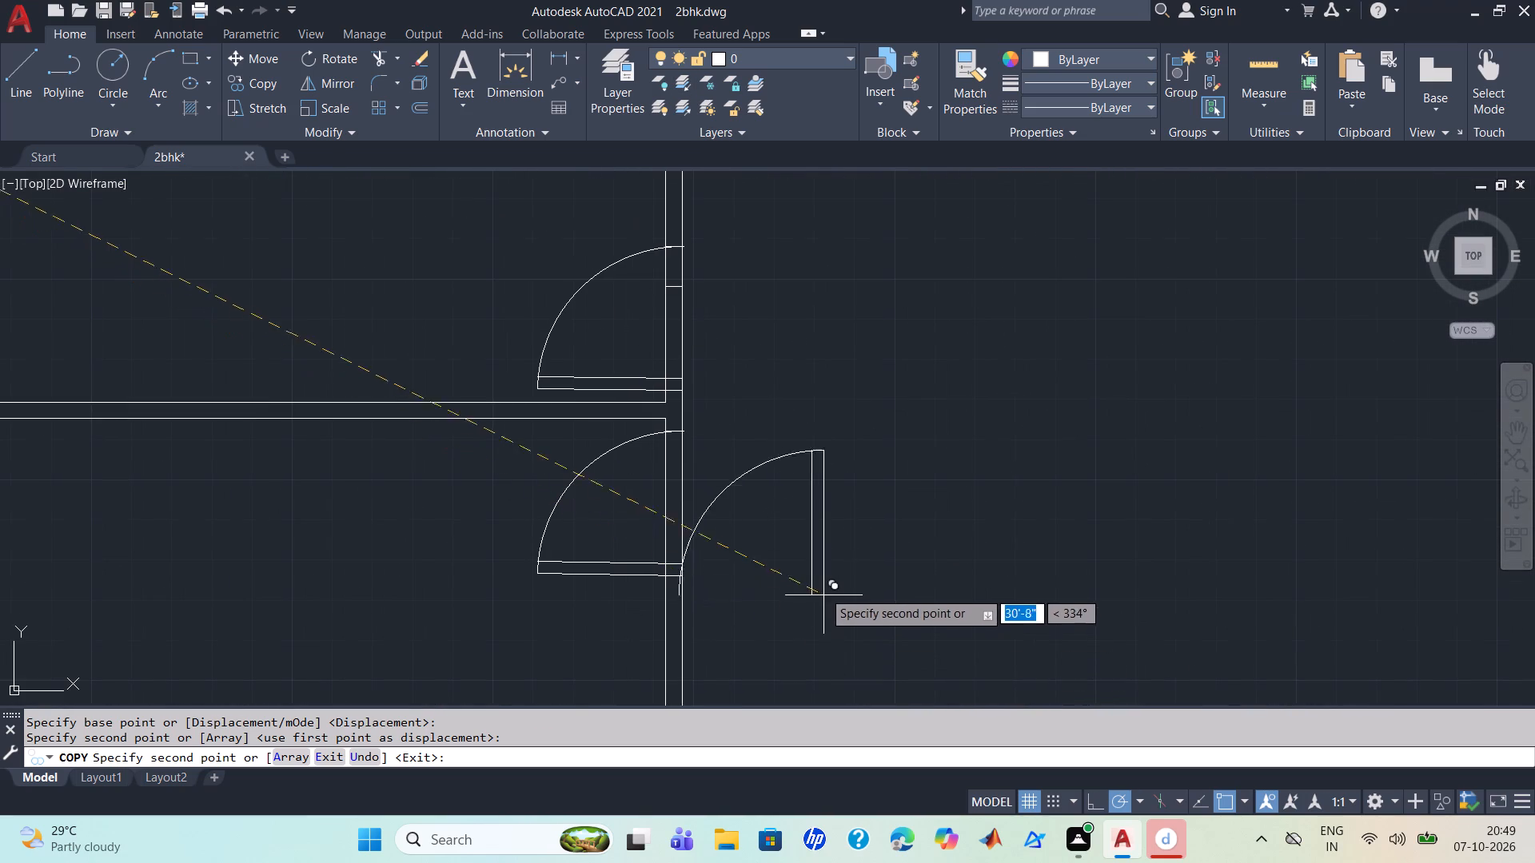
{"action": "key", "text": "Escape"}
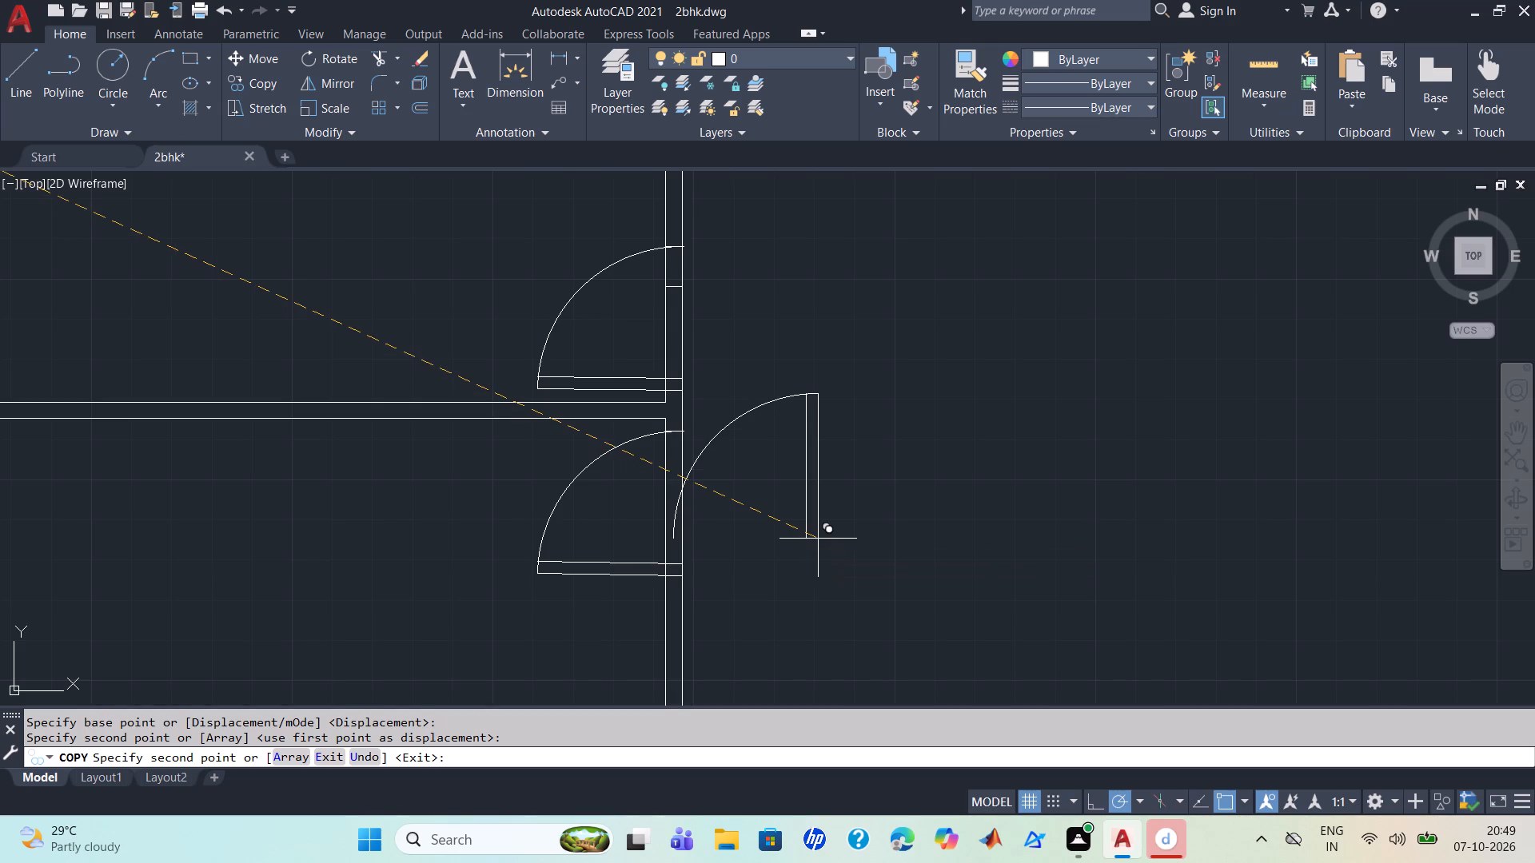
Trim the overhanging line ends at the middle-left room's door and both wall lines across its opening.
{"action": "type", "text": "tr"}
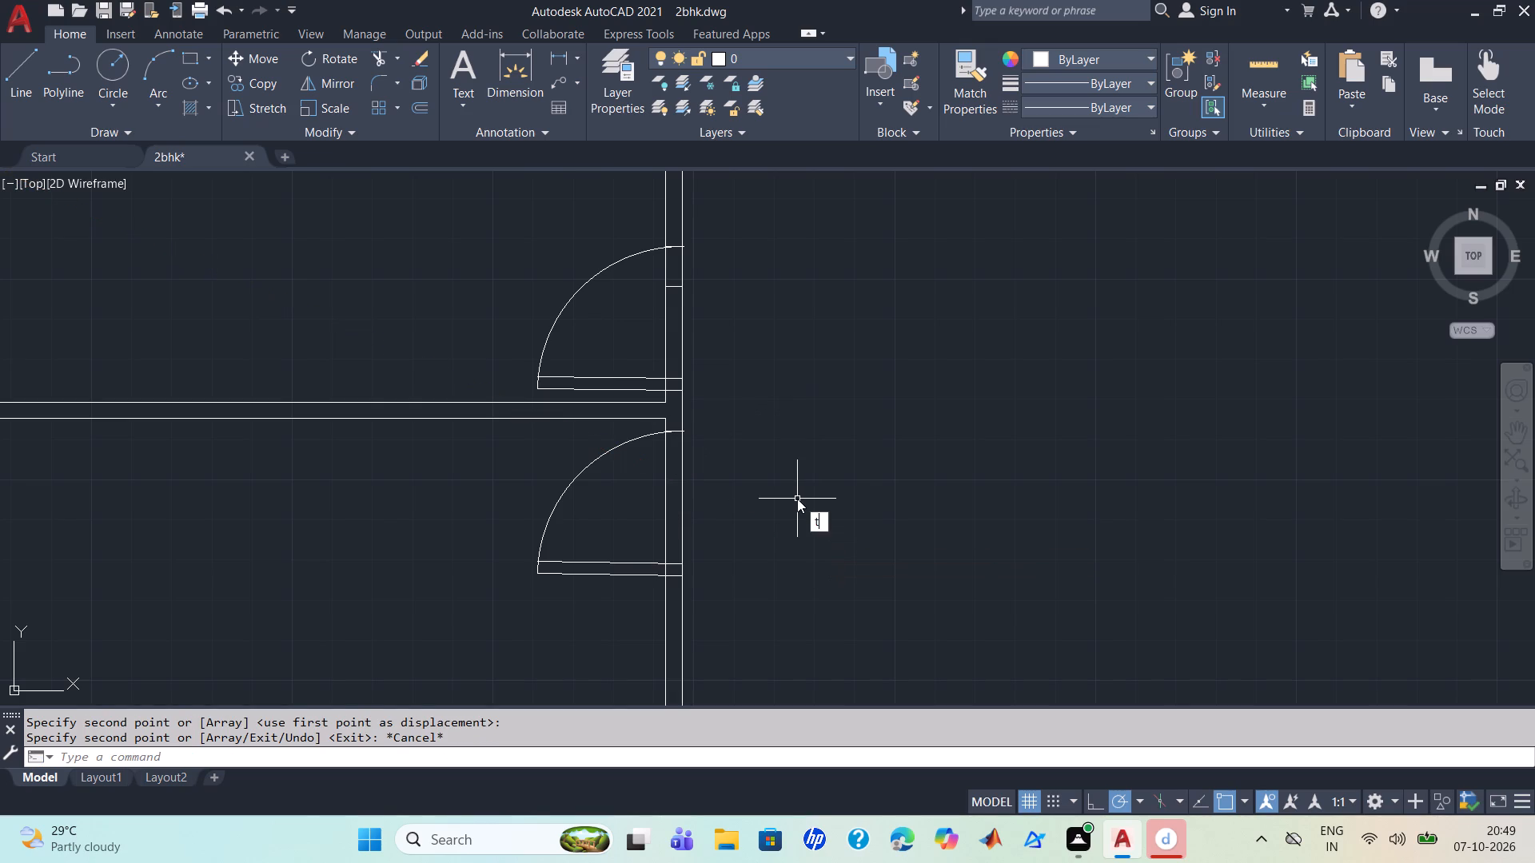
{"action": "key", "text": "Return"}
{"action": "scroll", "coordinate": [797, 499], "scroll_direction": "up", "scroll_amount": 2}
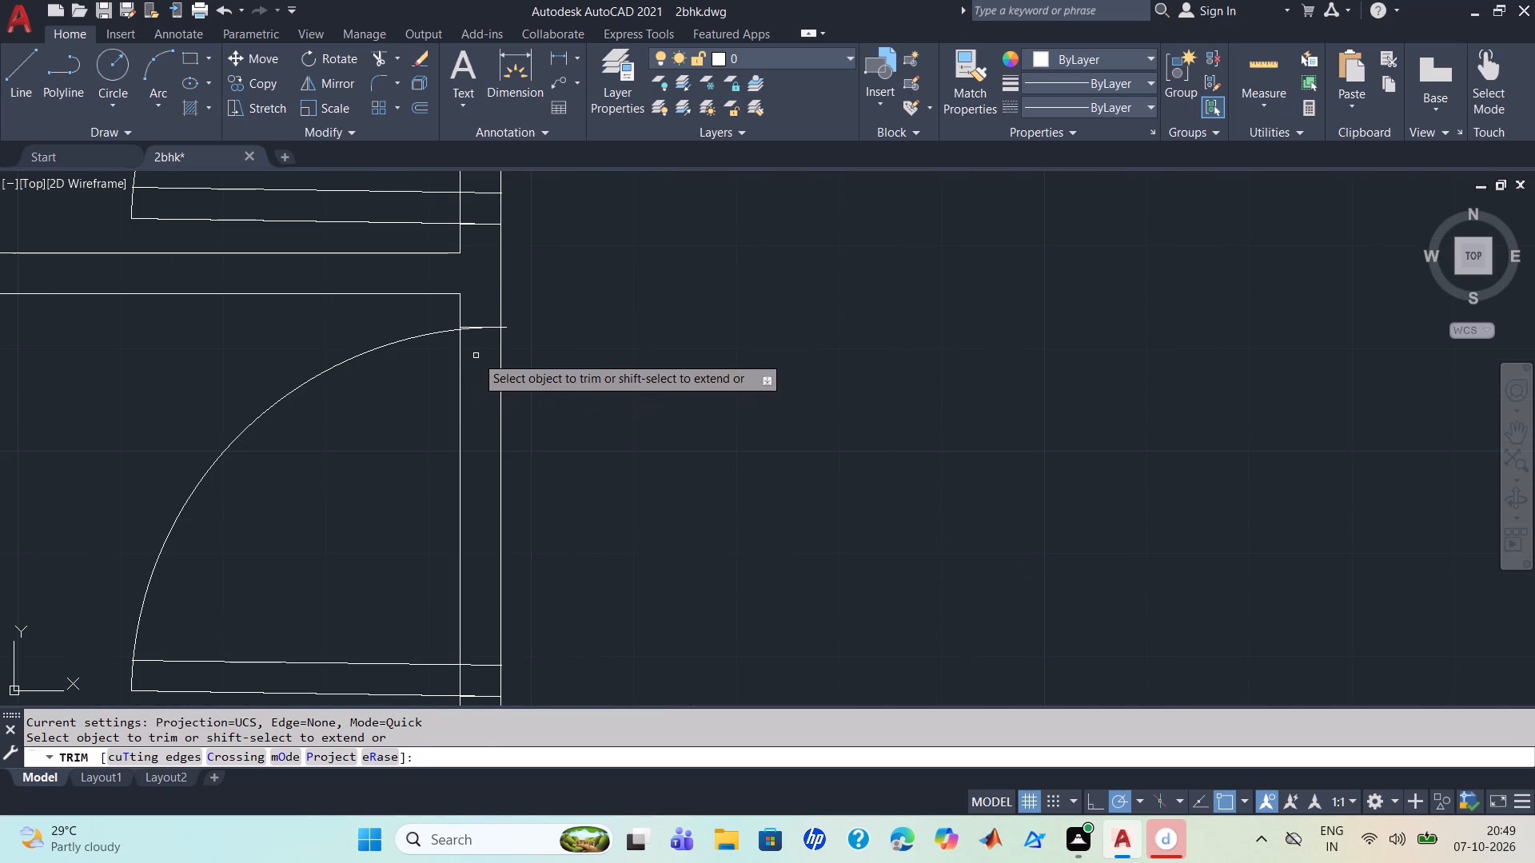
{"action": "scroll", "coordinate": [511, 336], "scroll_direction": "up", "scroll_amount": 1}
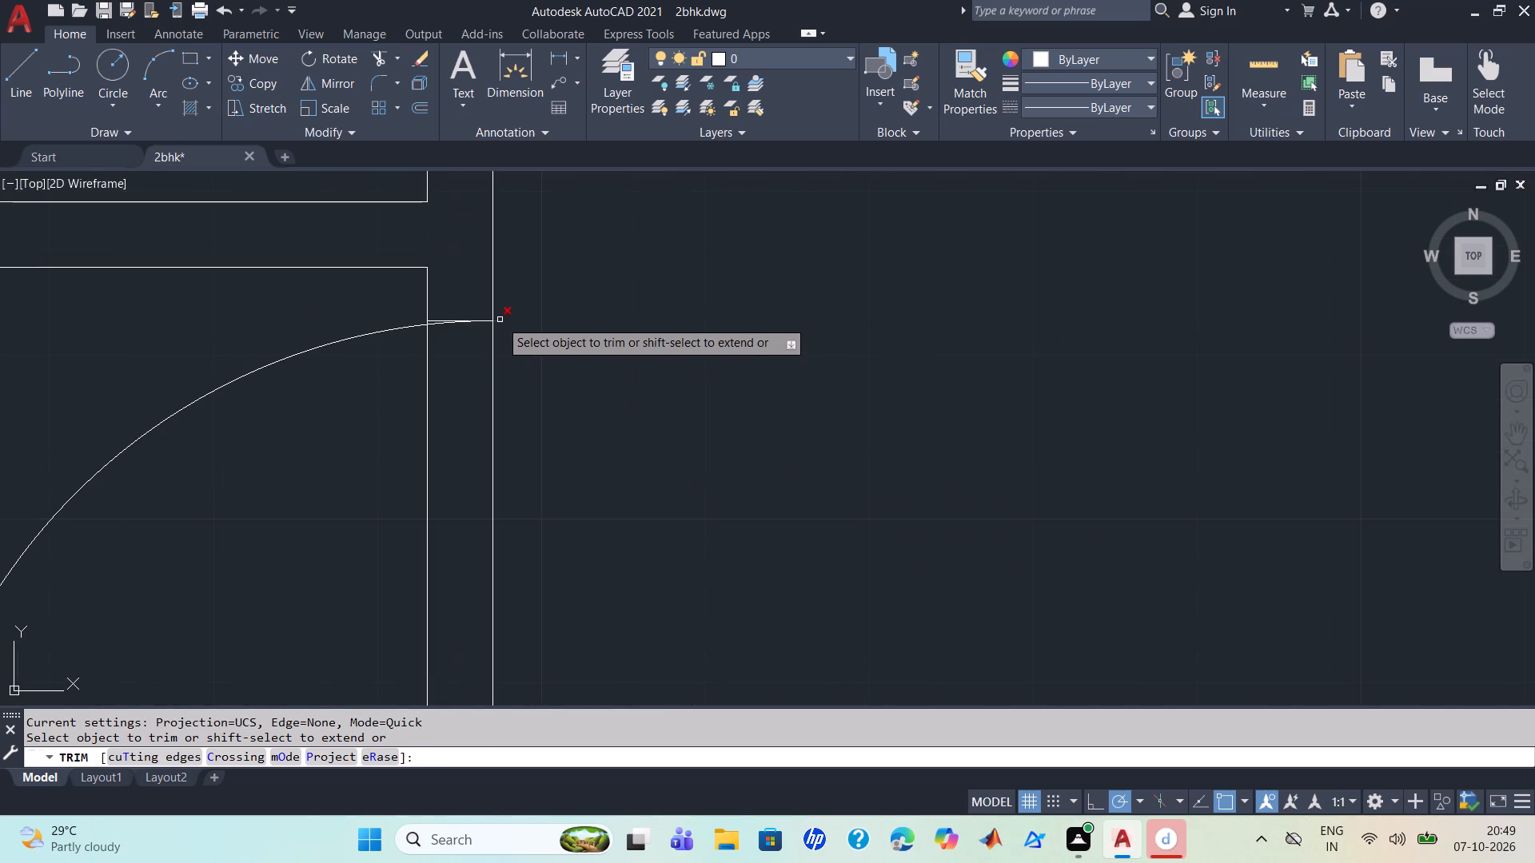
{"action": "left_click", "coordinate": [500, 320]}
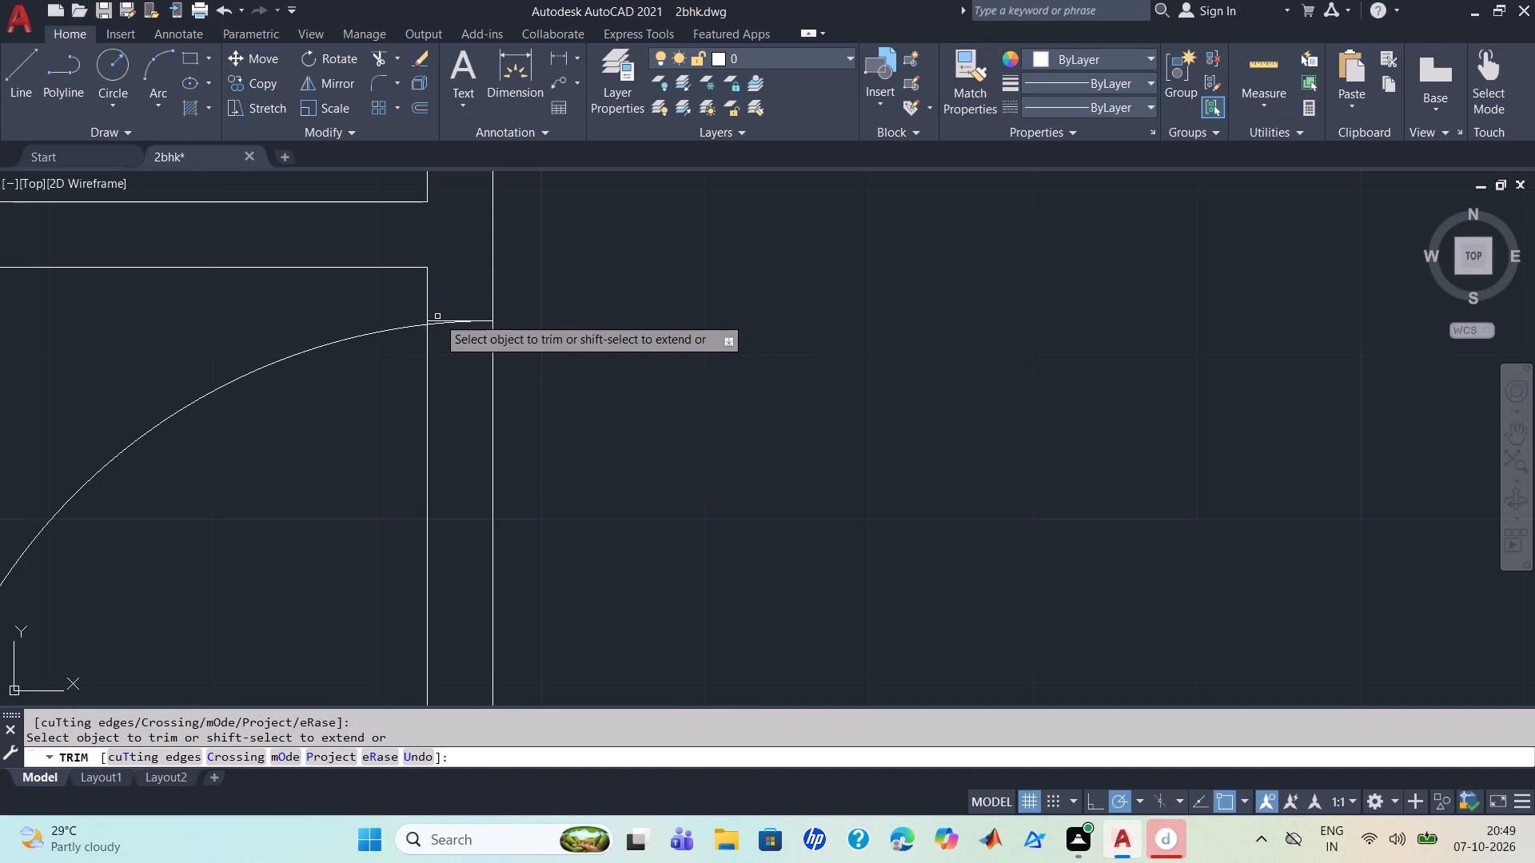
{"action": "left_click", "coordinate": [436, 320]}
{"action": "scroll", "coordinate": [472, 288], "scroll_direction": "down", "scroll_amount": 2}
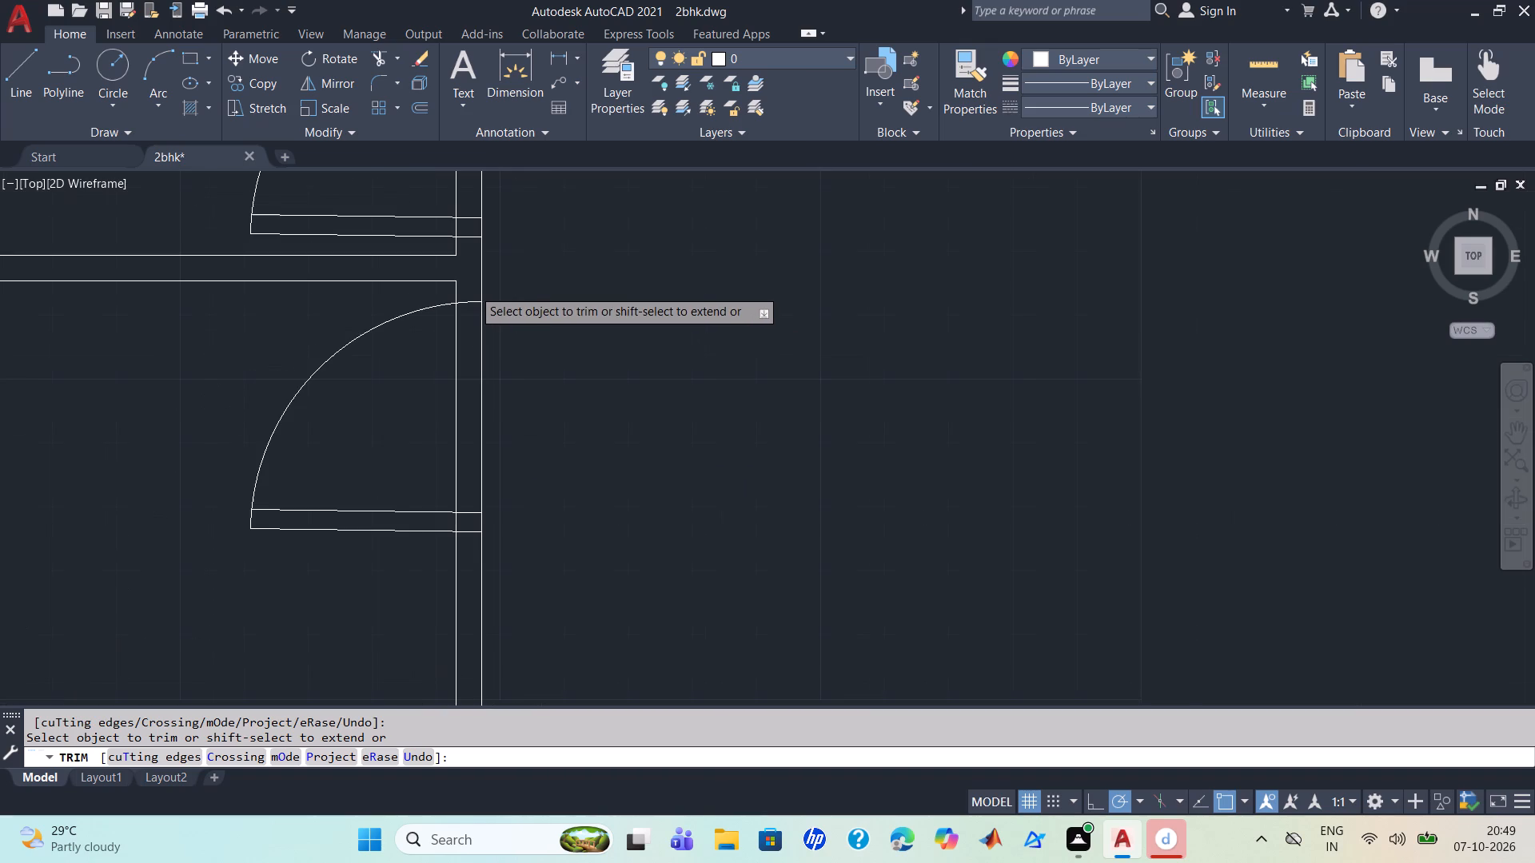
{"action": "left_click", "coordinate": [456, 360]}
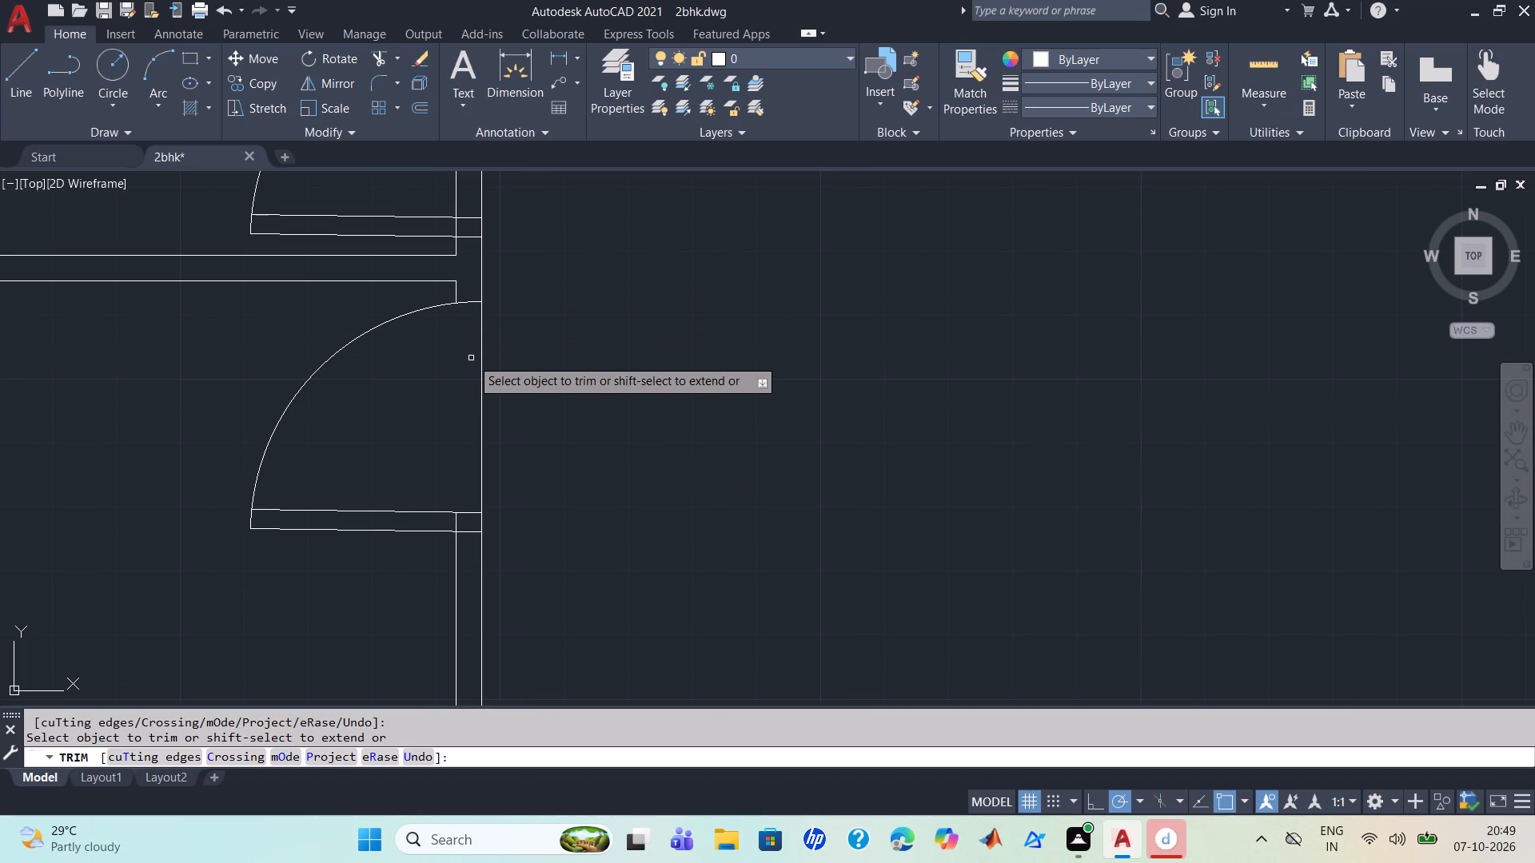
{"action": "left_click", "coordinate": [483, 361]}
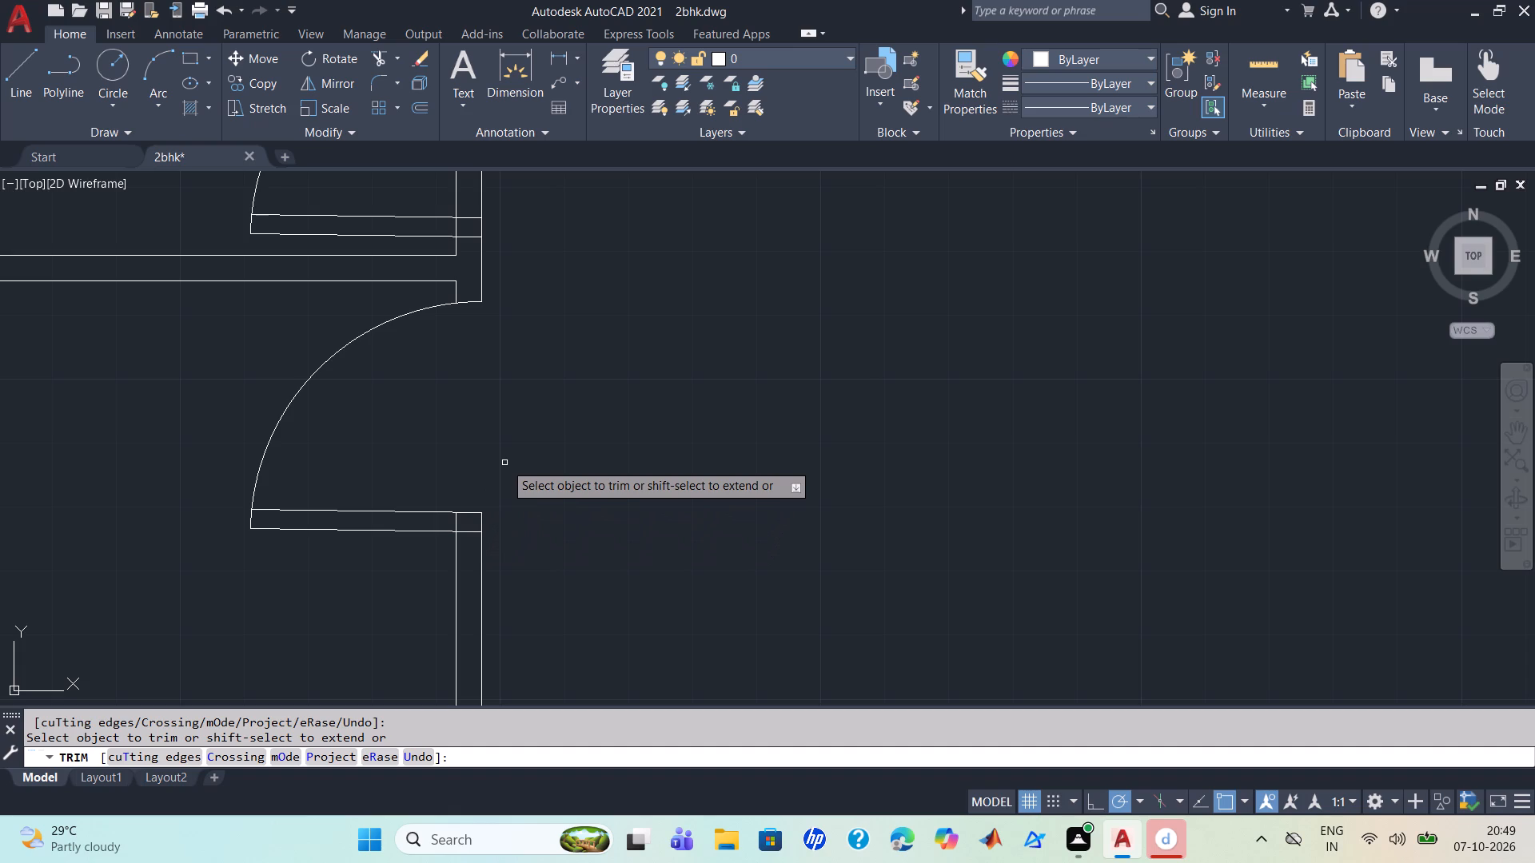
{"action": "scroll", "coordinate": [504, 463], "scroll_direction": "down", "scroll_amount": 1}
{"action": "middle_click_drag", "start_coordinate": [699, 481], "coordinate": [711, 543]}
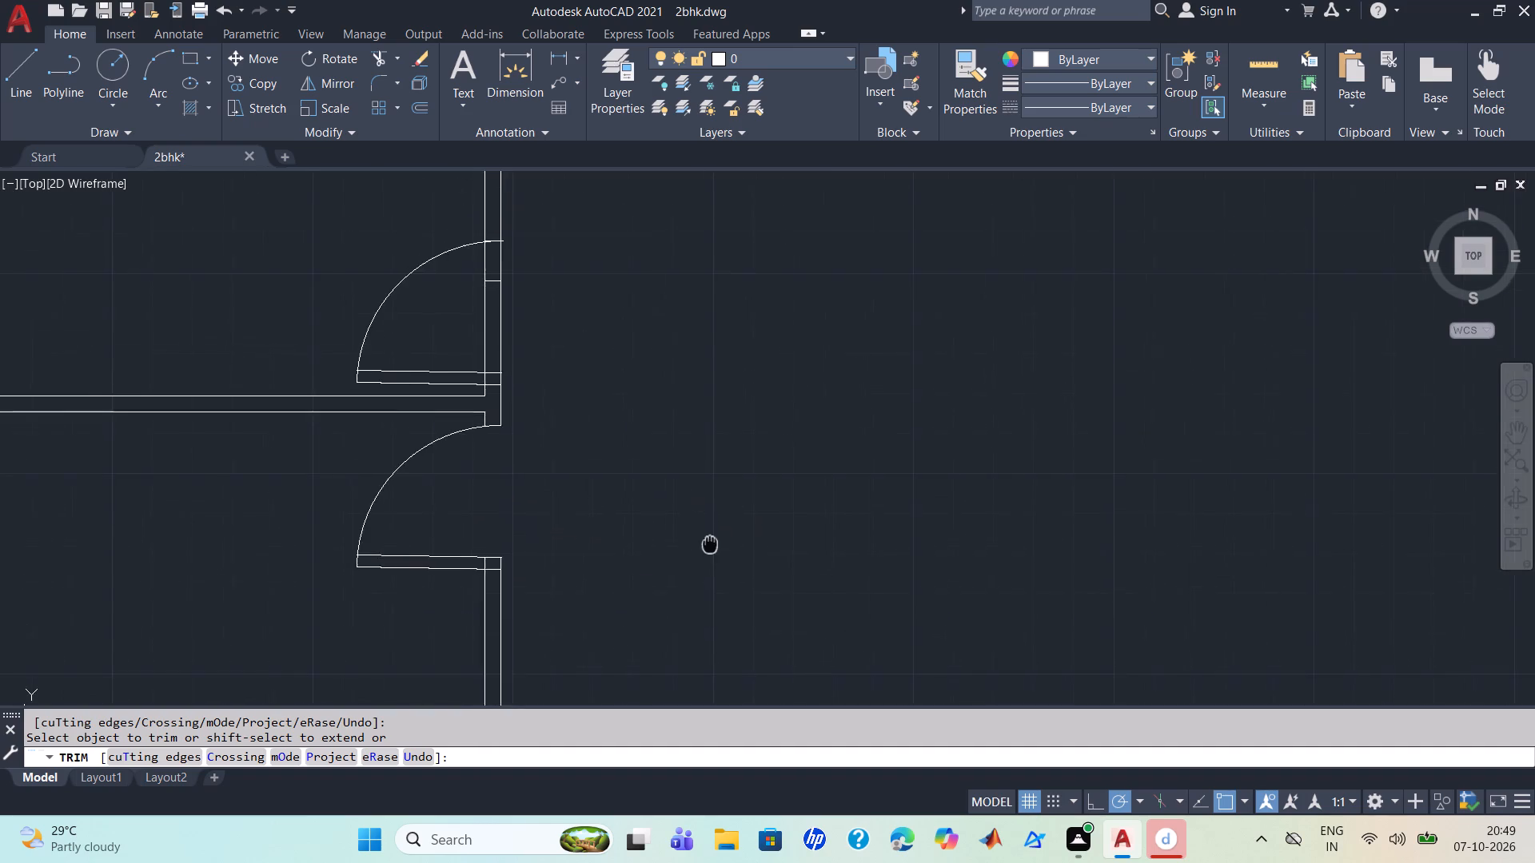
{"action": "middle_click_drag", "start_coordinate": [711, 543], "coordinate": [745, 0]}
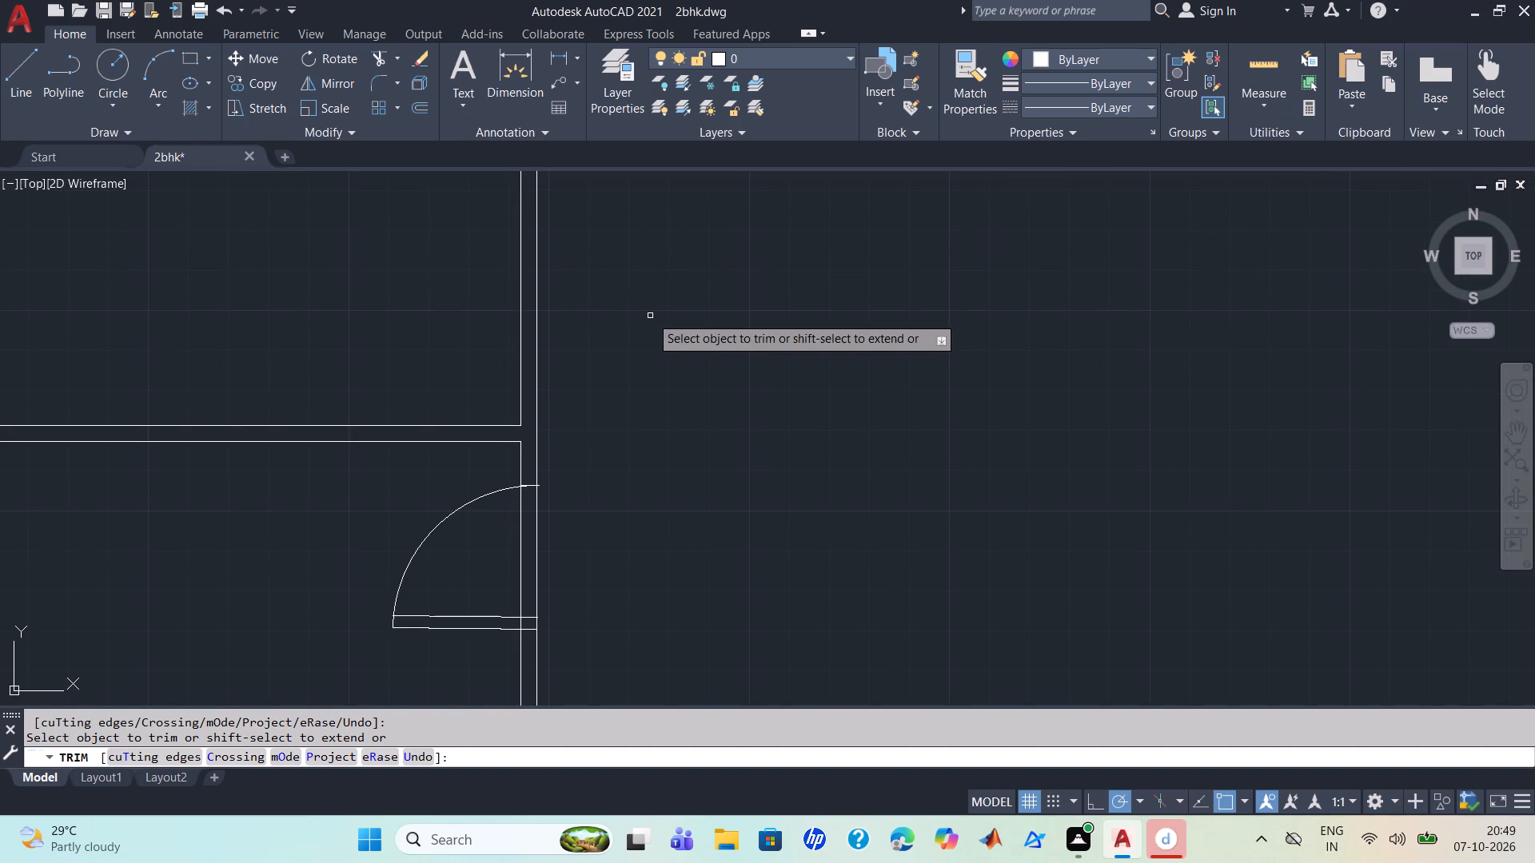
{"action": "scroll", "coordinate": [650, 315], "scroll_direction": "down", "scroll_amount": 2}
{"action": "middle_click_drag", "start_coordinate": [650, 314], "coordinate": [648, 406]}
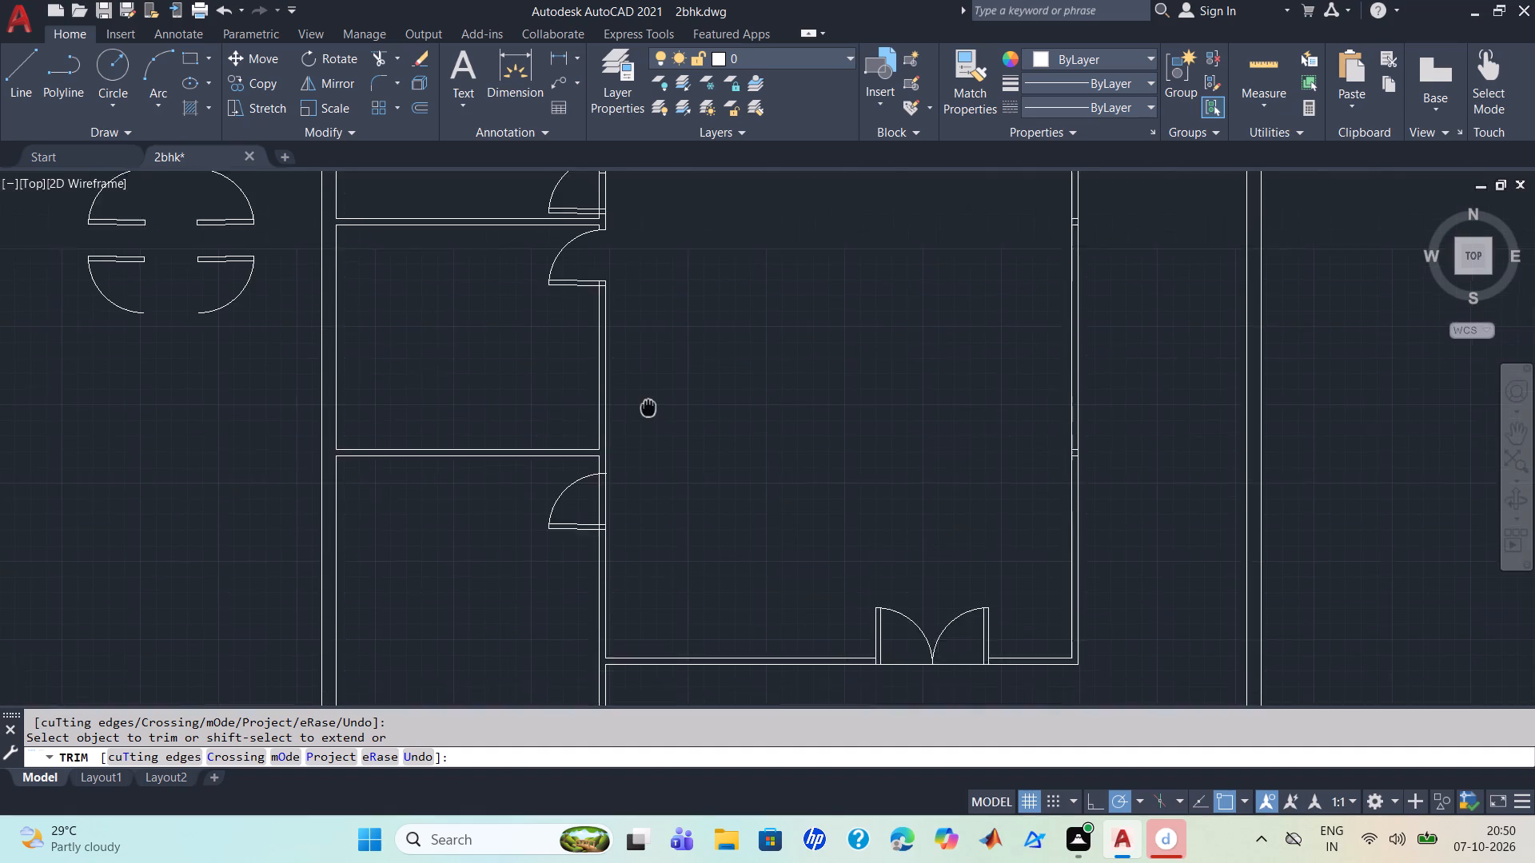
Trim away the middle-left room's door symbol, removing the short jamb line, swing arc, both leaf lines and the leaf's end line.
{"action": "middle_click_drag", "start_coordinate": [648, 406], "coordinate": [629, 514]}
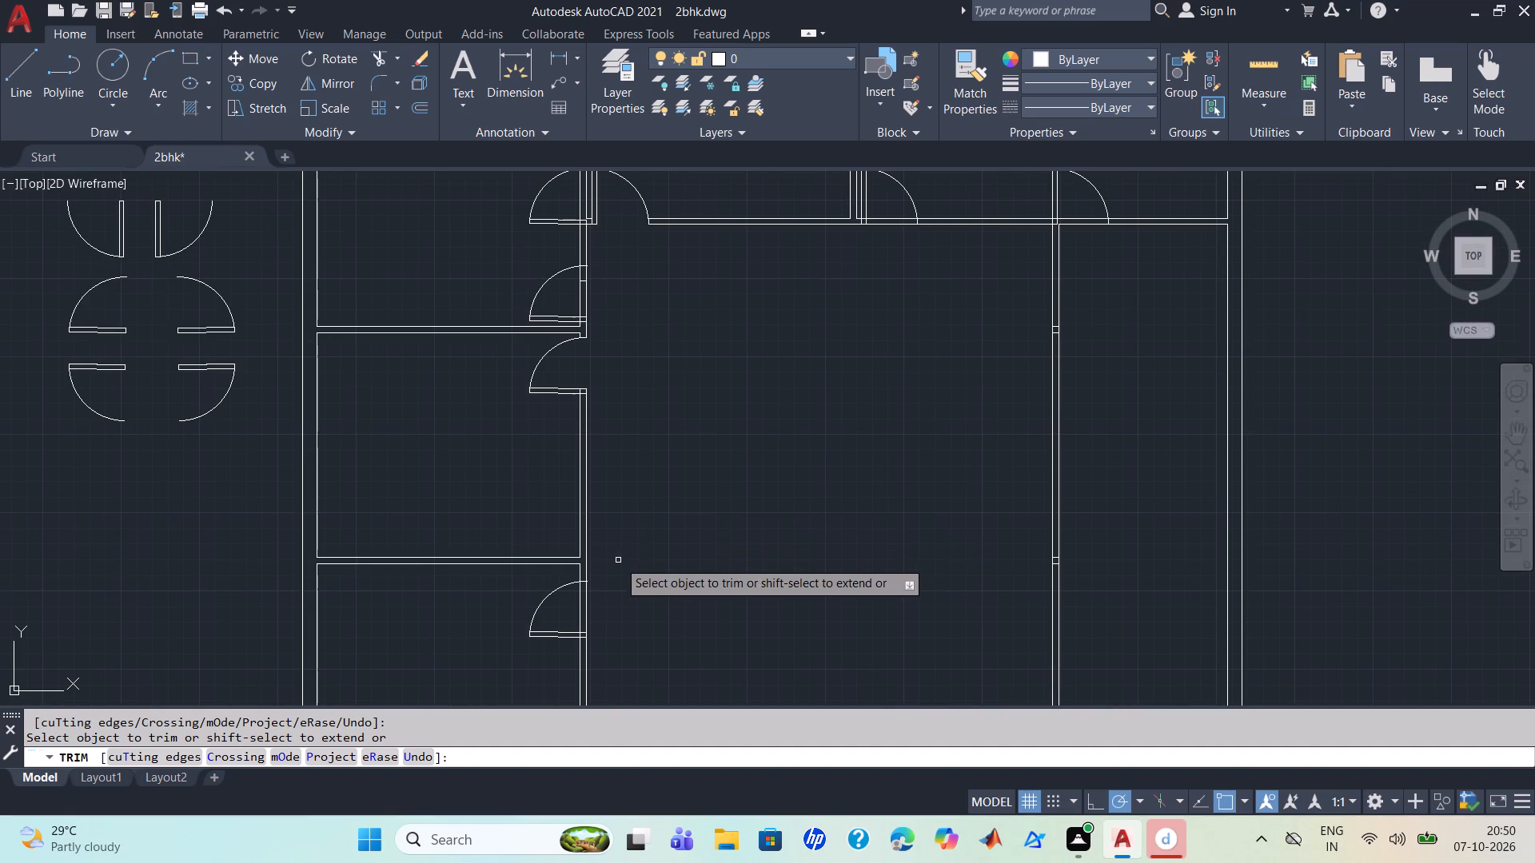
{"action": "scroll", "coordinate": [569, 378], "scroll_direction": "up", "scroll_amount": 2}
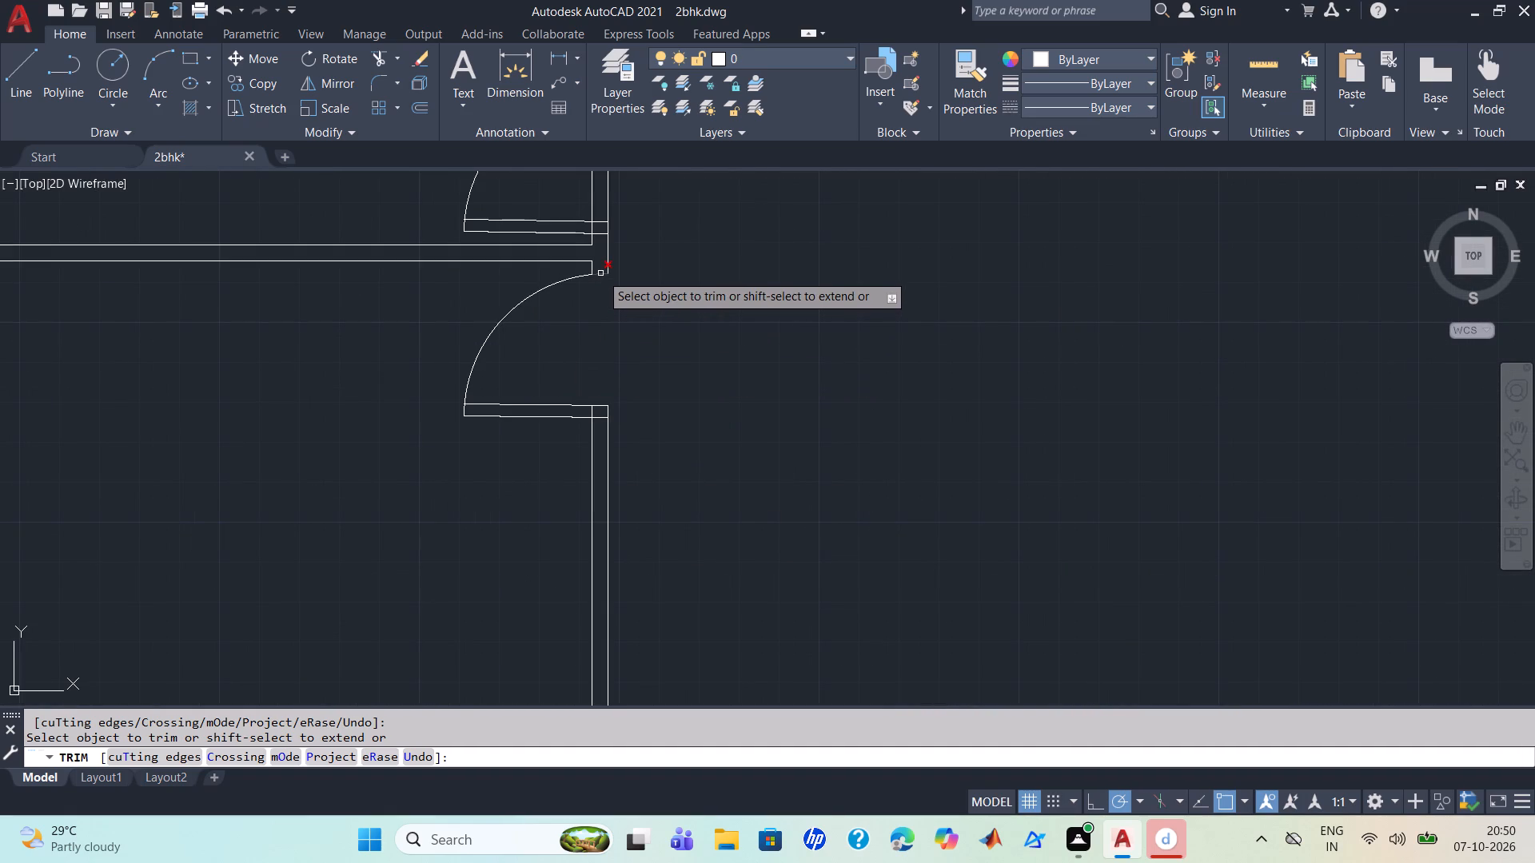
{"action": "left_click", "coordinate": [600, 273]}
{"action": "left_click", "coordinate": [564, 280]}
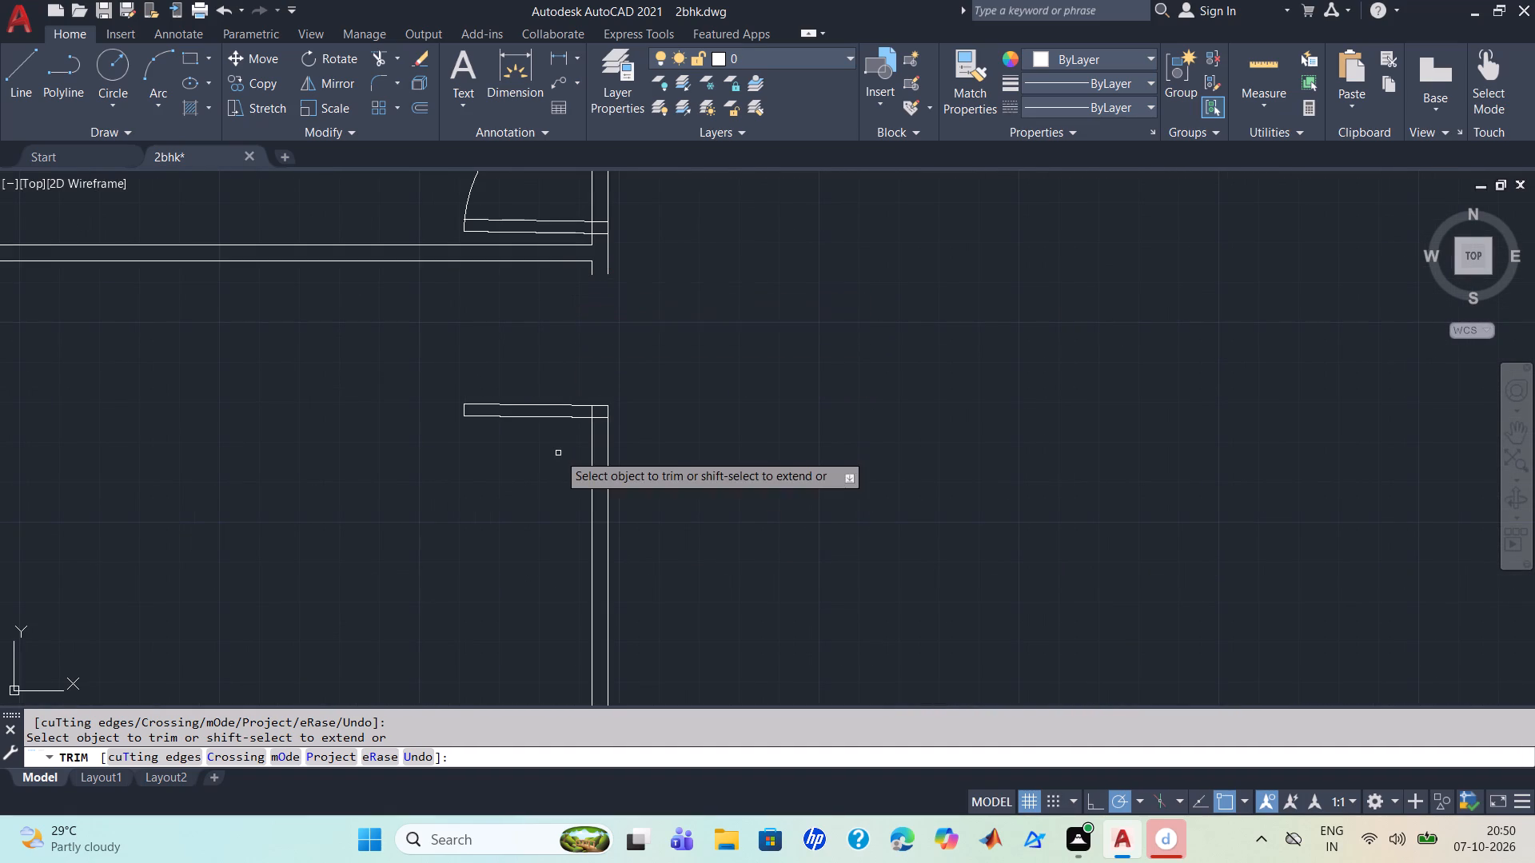
{"action": "left_click", "coordinate": [566, 417]}
{"action": "left_click", "coordinate": [563, 406]}
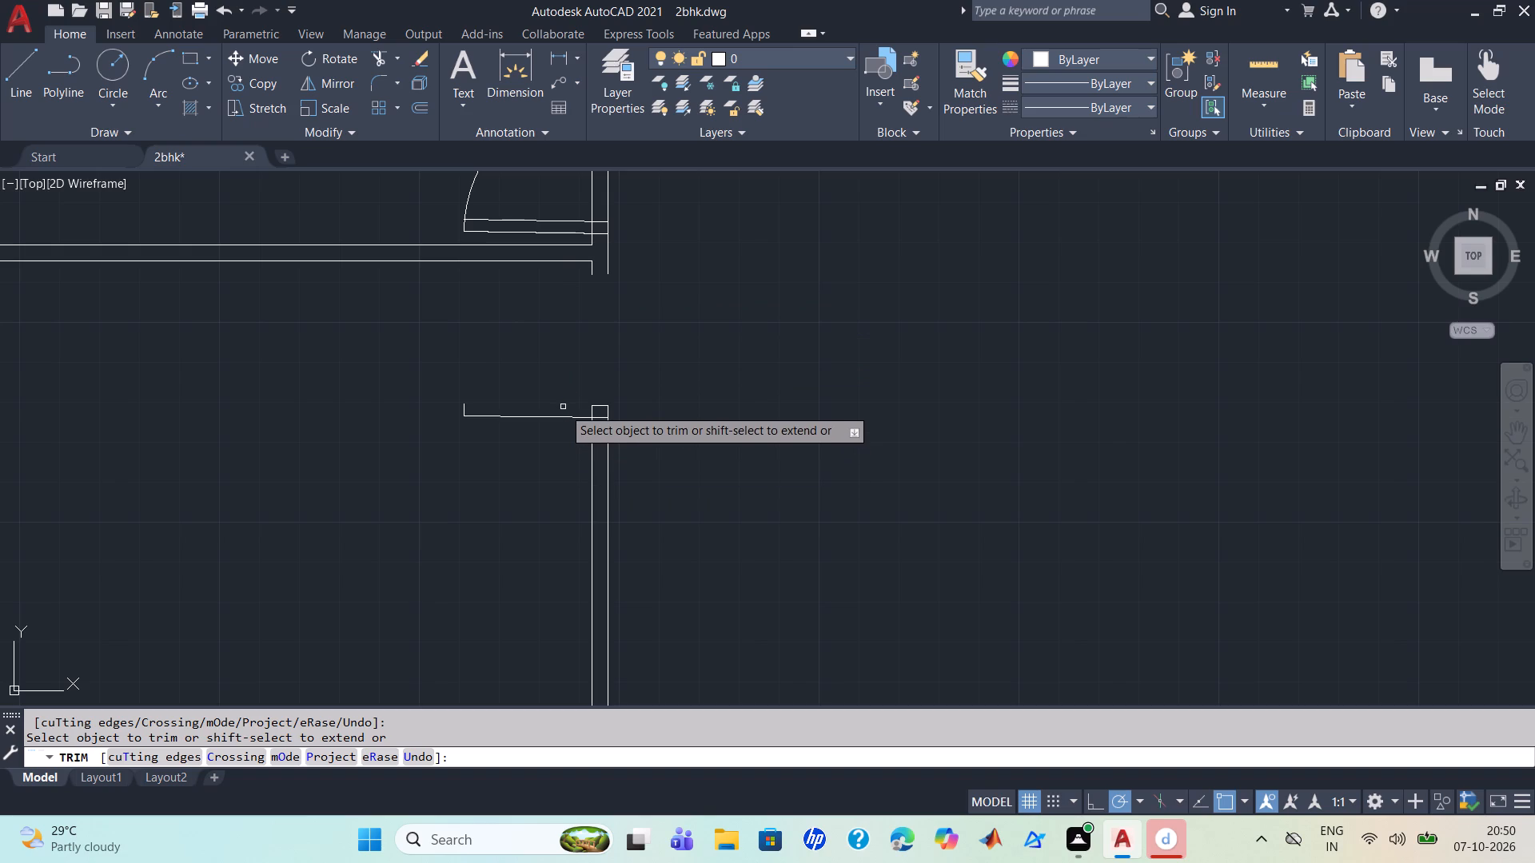
{"action": "left_click", "coordinate": [560, 418]}
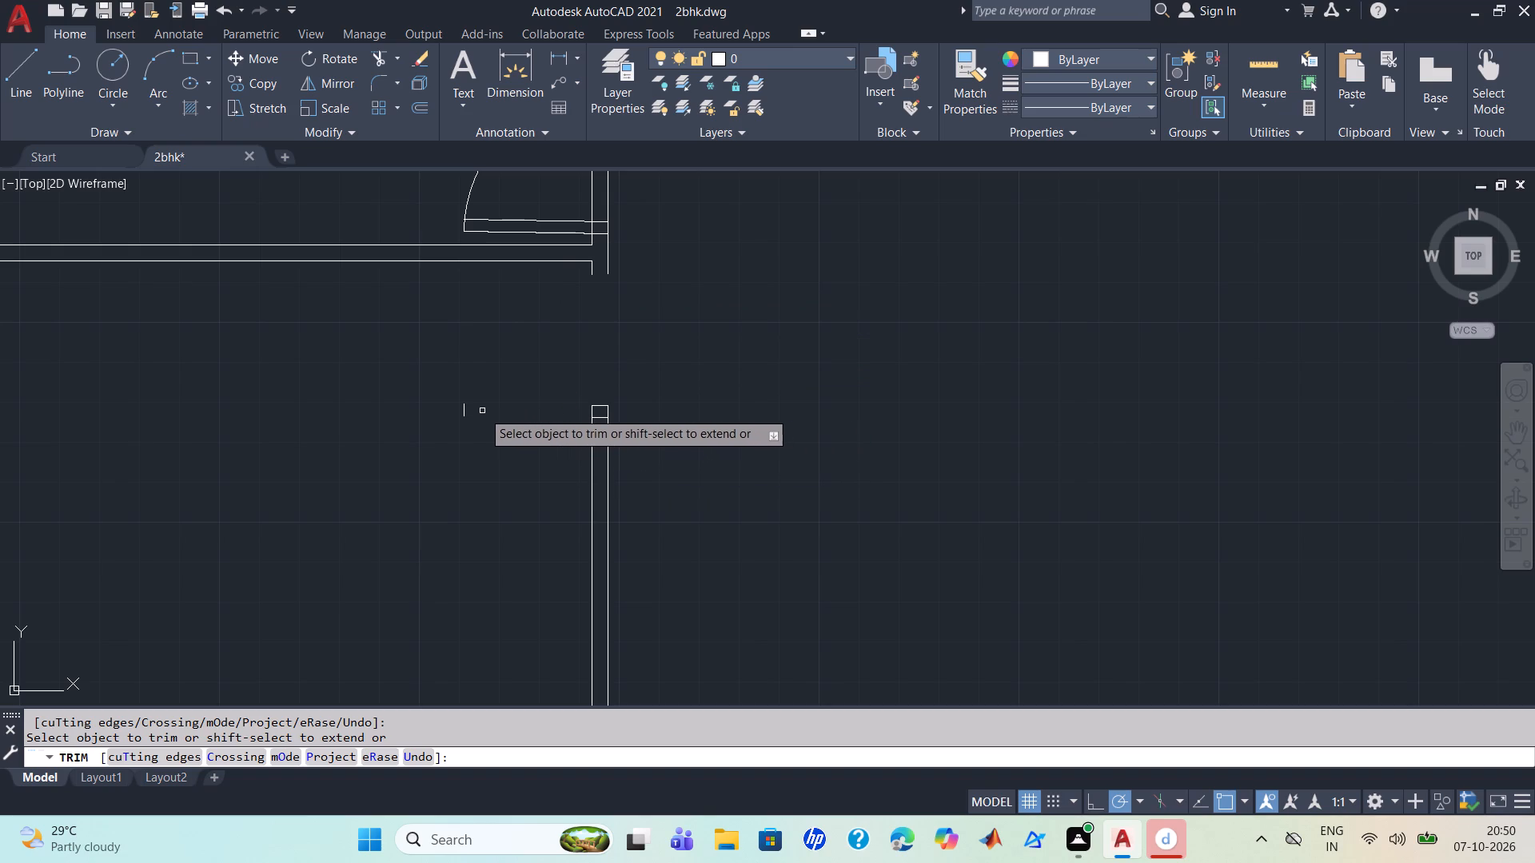
{"action": "left_click", "coordinate": [464, 411]}
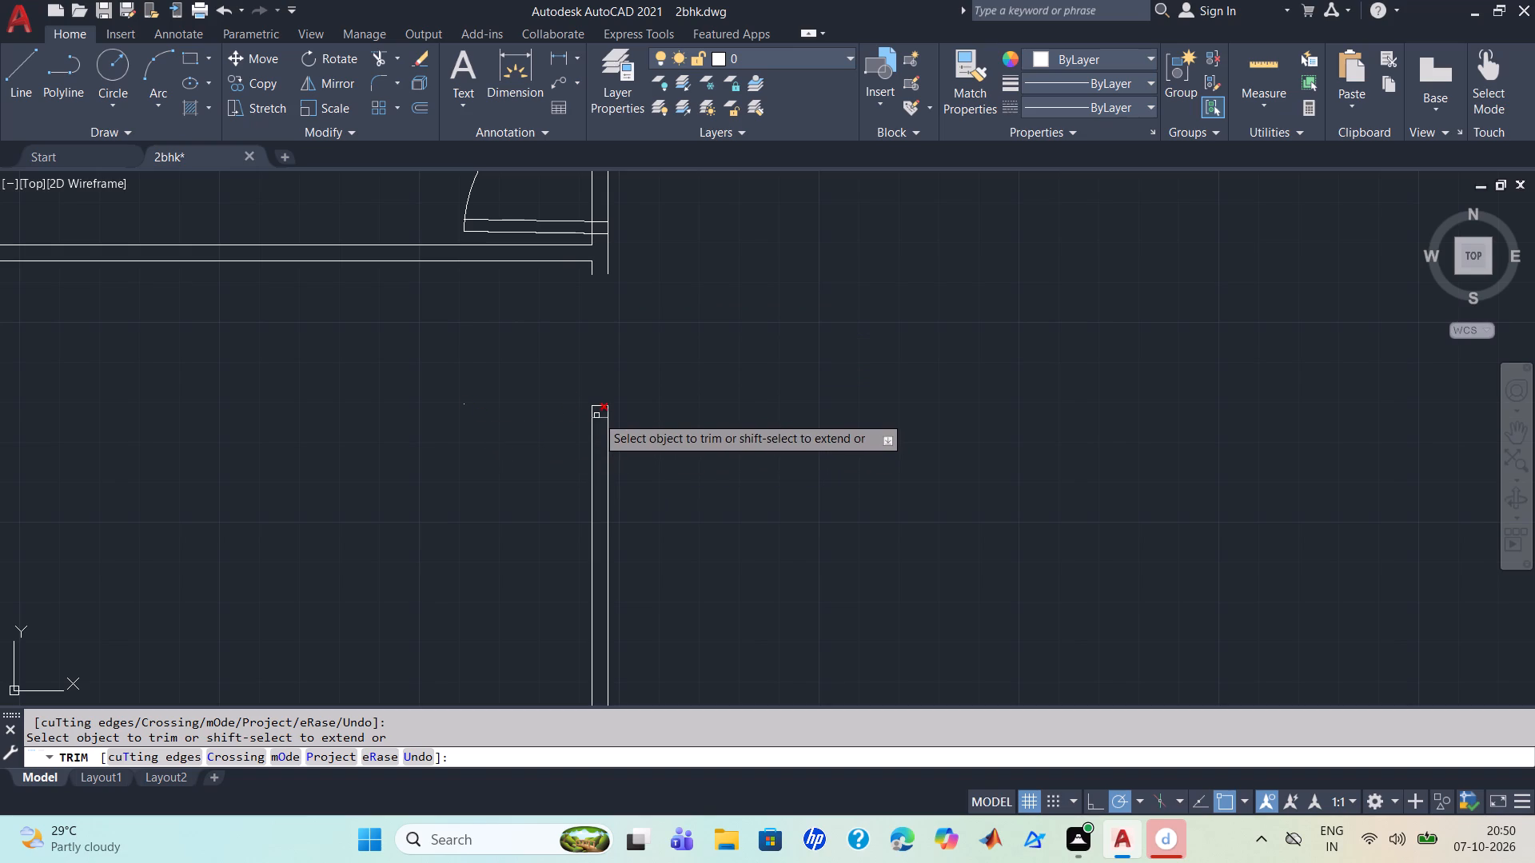
{"action": "left_click", "coordinate": [599, 418]}
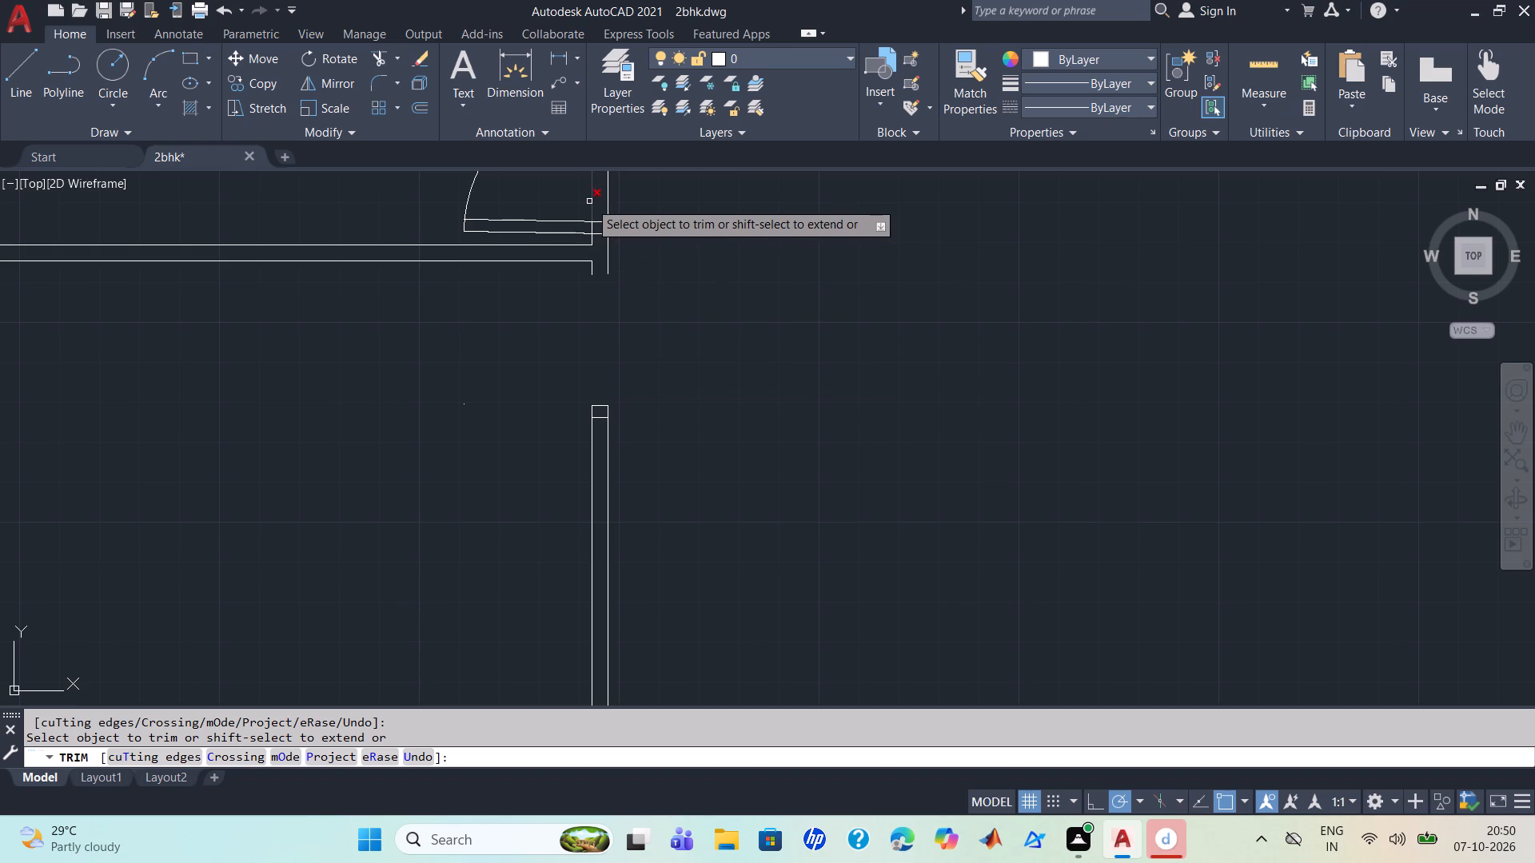
Trim both wall lines across the door opening just above the middle-left room's partition, plus the stray short line across the gap.
{"action": "left_click", "coordinate": [589, 201]}
{"action": "left_click", "coordinate": [604, 201]}
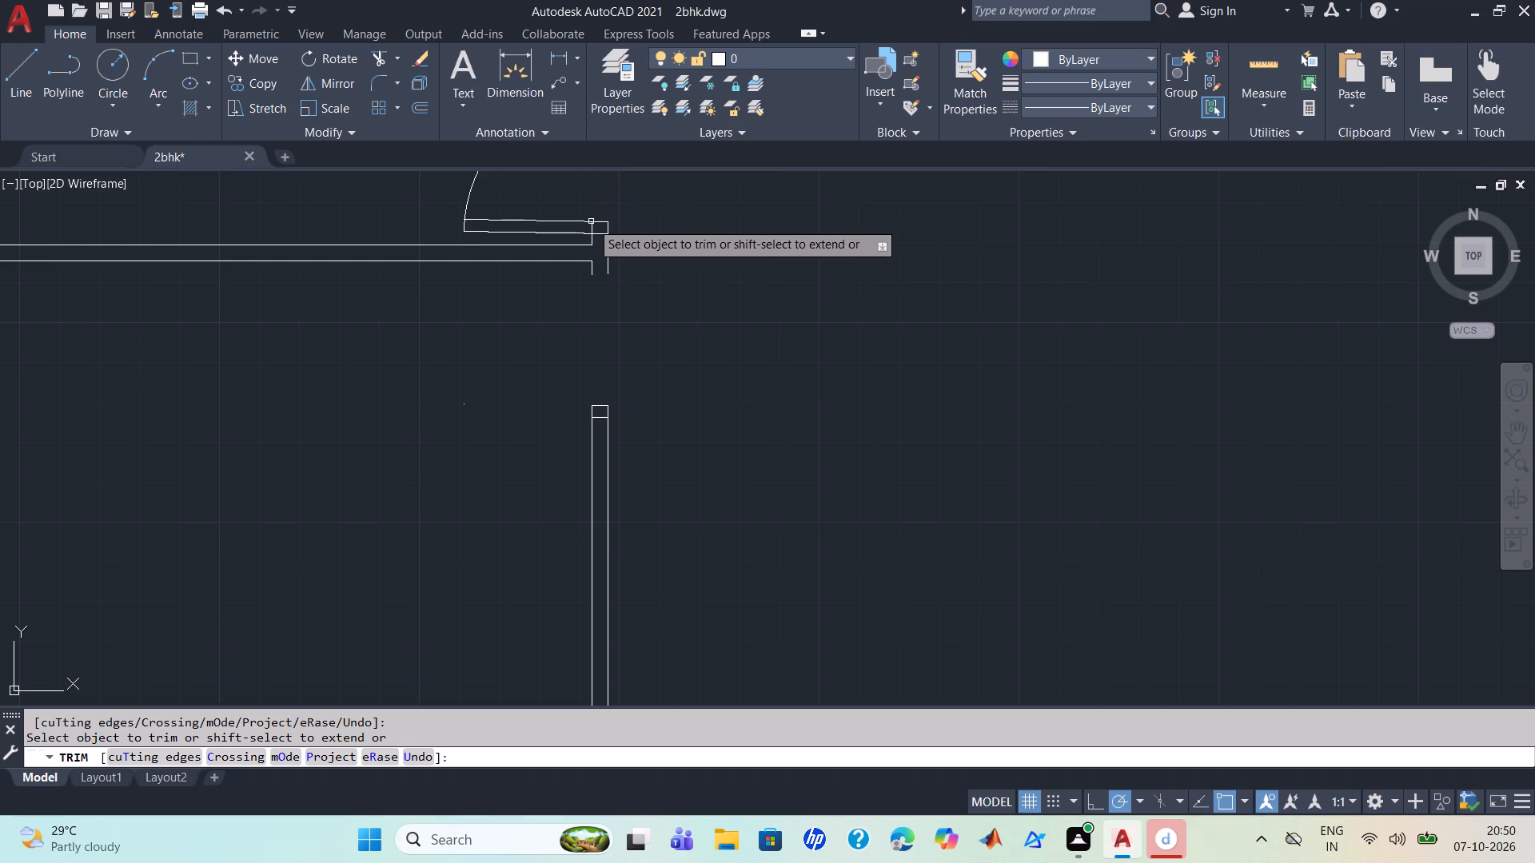
{"action": "left_click", "coordinate": [591, 228]}
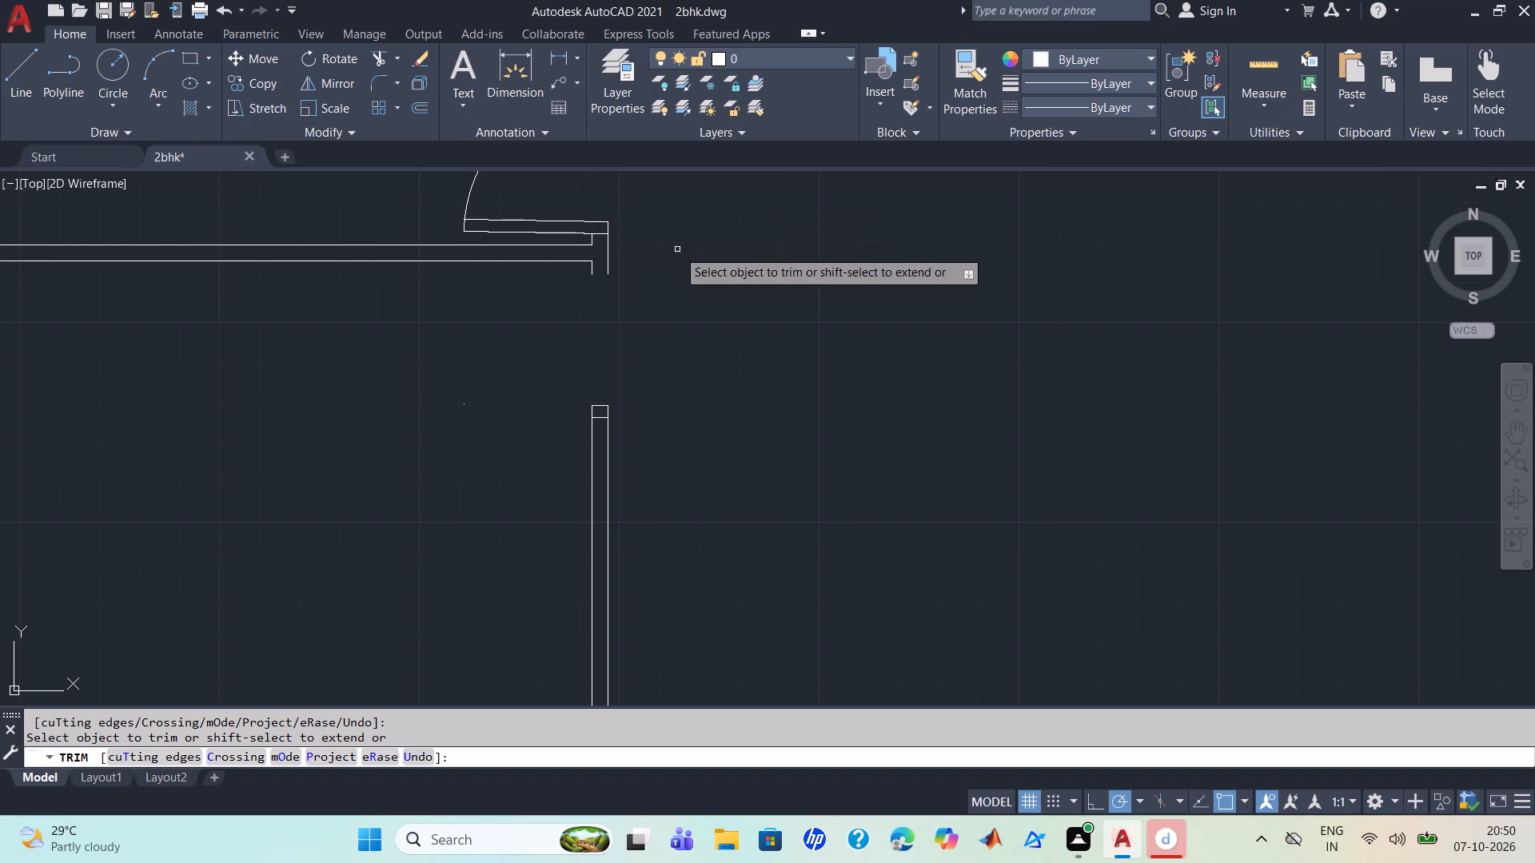
{"action": "middle_click_drag", "start_coordinate": [678, 249], "coordinate": [706, 503]}
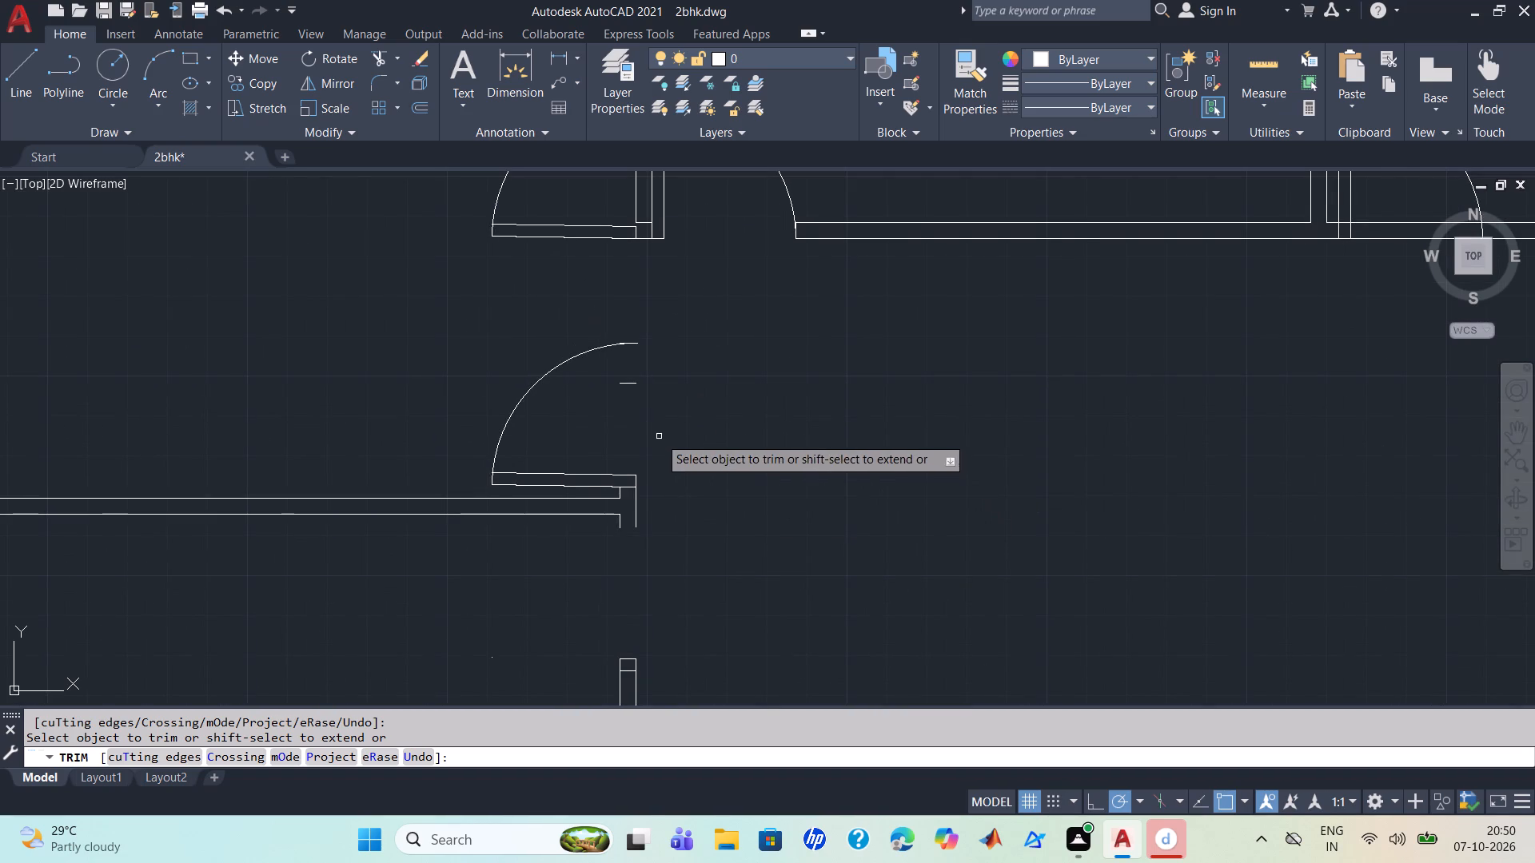
{"action": "left_click", "coordinate": [631, 382]}
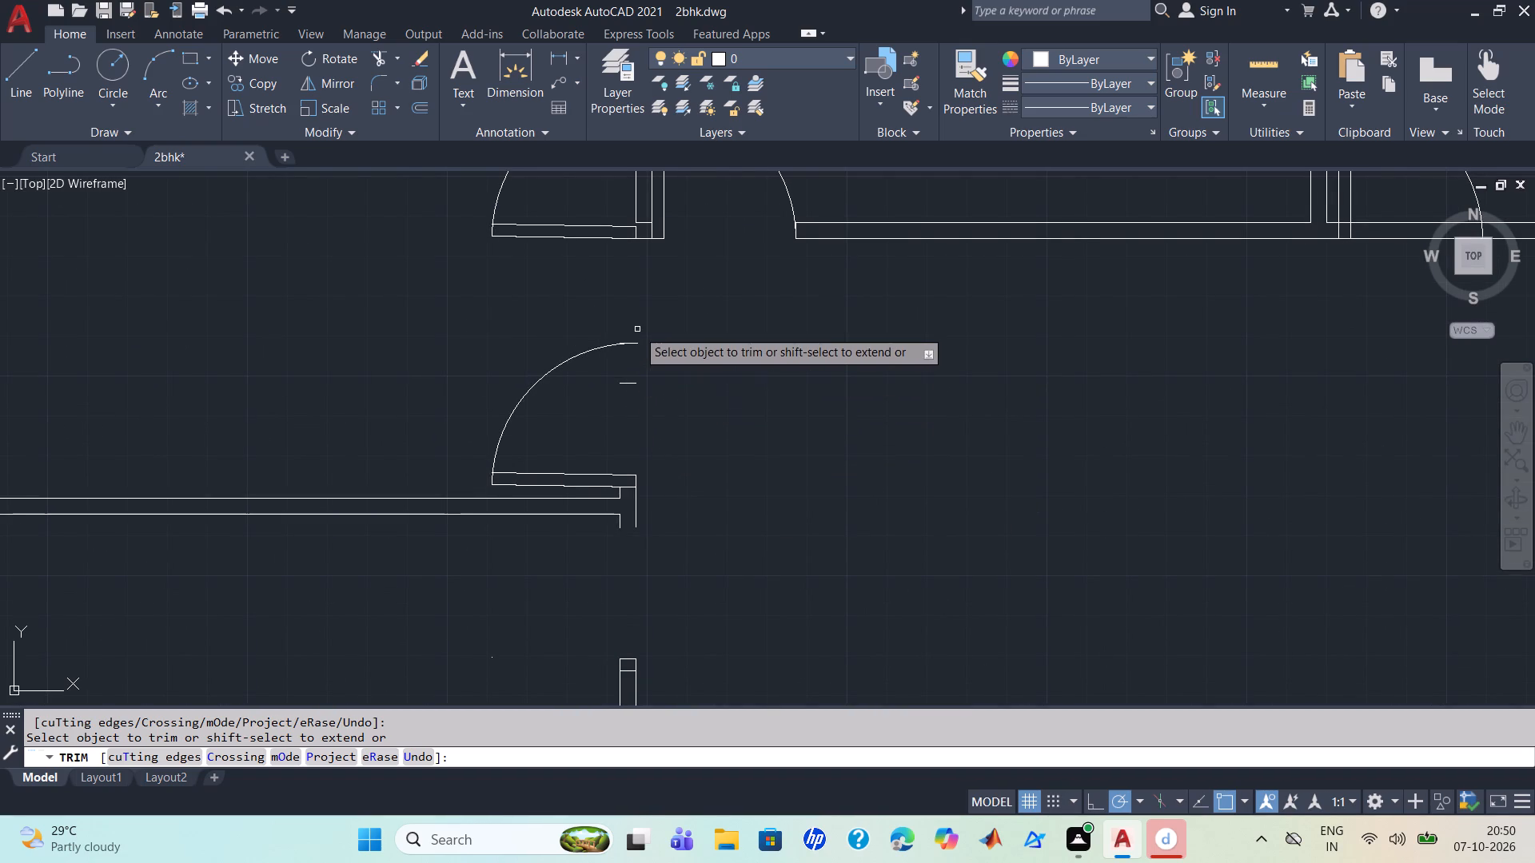
{"action": "left_click", "coordinate": [632, 385]}
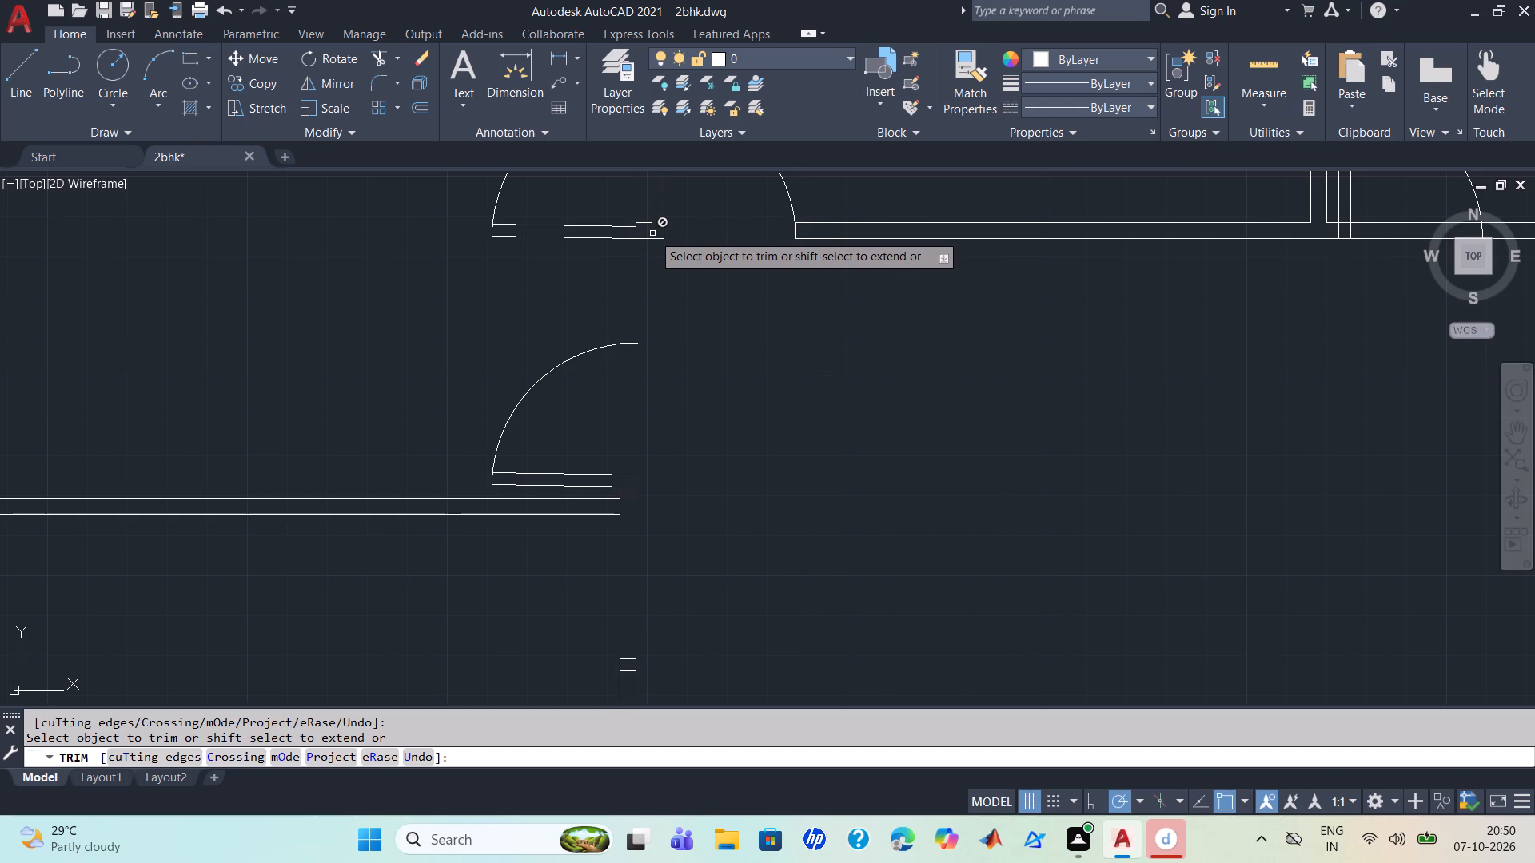
Extend the hall-side wall line up past the same door to the next wall, and trim its portion across the opening.
{"action": "left_click", "coordinate": [636, 499], "text": "shift"}
{"action": "left_click", "coordinate": [635, 426], "text": "shift"}
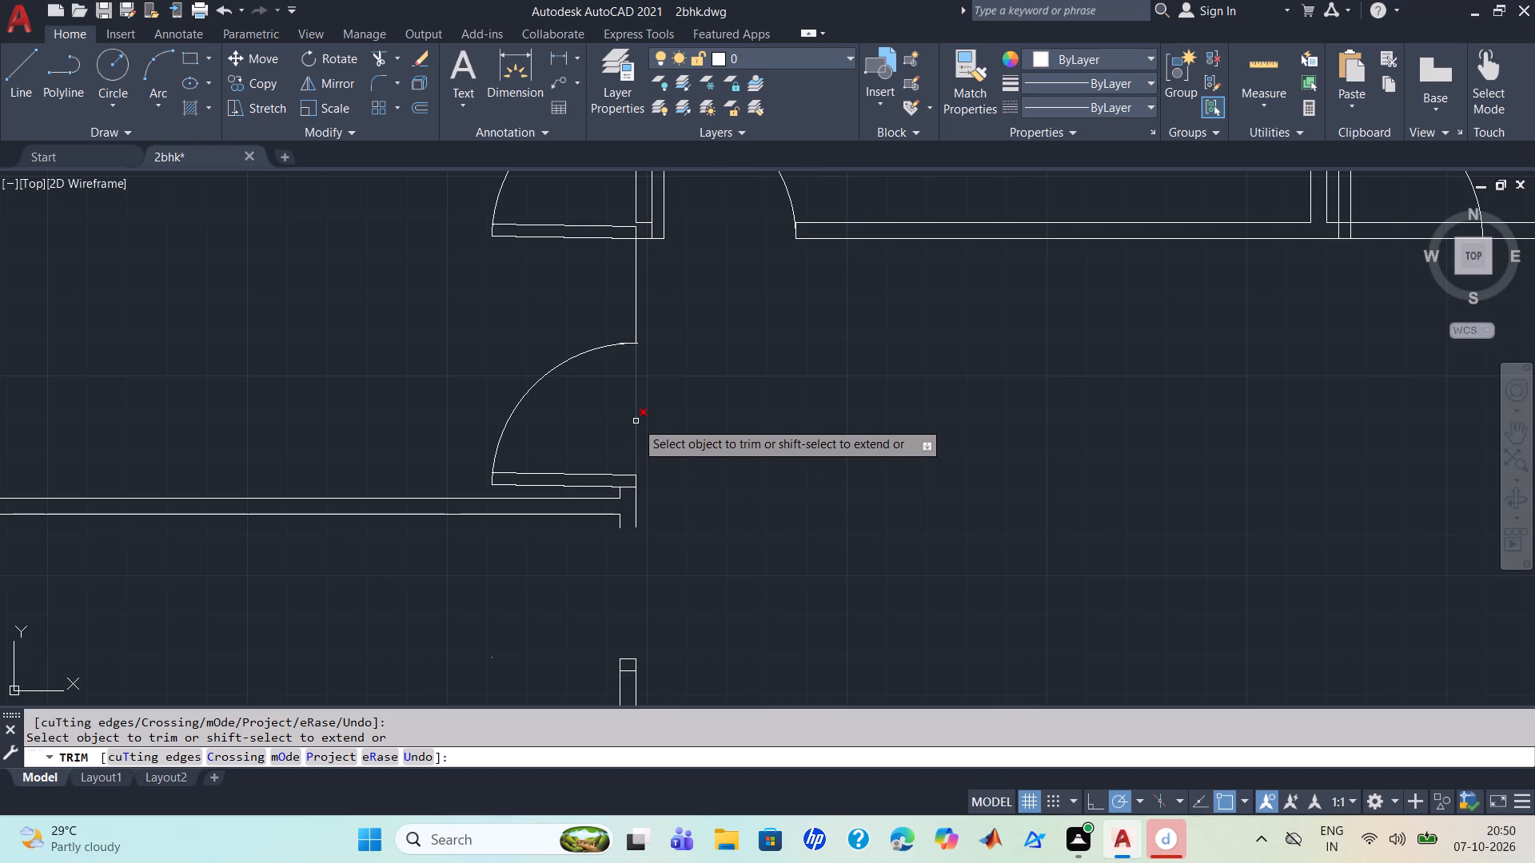
{"action": "left_click", "coordinate": [636, 421]}
Trim away the door symbol on the room side of the hall's upper-left corner, removing its swing arc, leaf lines and leaf end line.
{"action": "scroll", "coordinate": [687, 475], "scroll_direction": "down", "scroll_amount": 2}
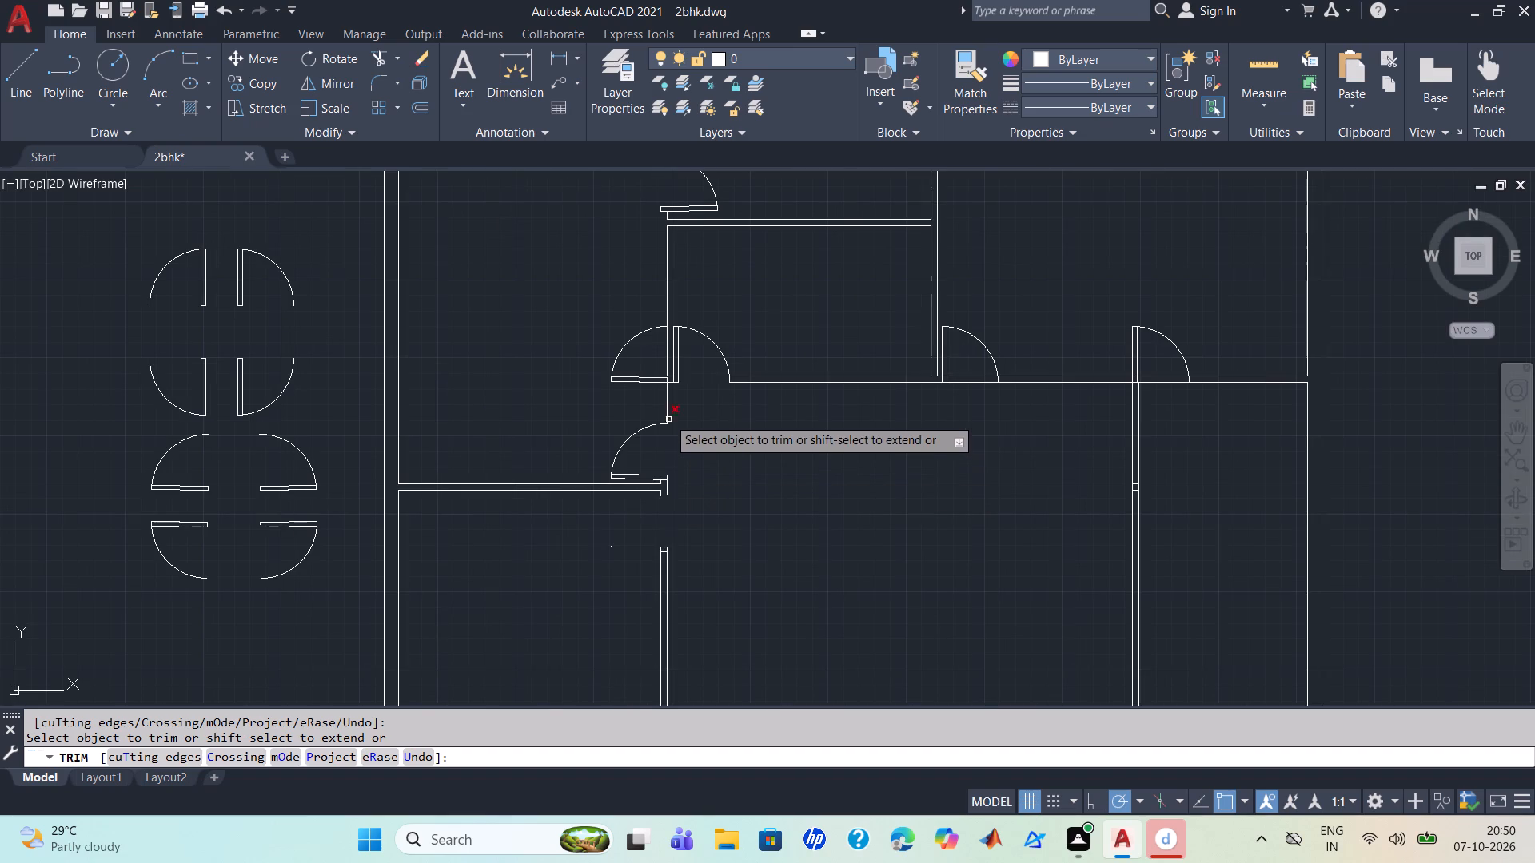
{"action": "scroll", "coordinate": [648, 393], "scroll_direction": "up", "scroll_amount": 3}
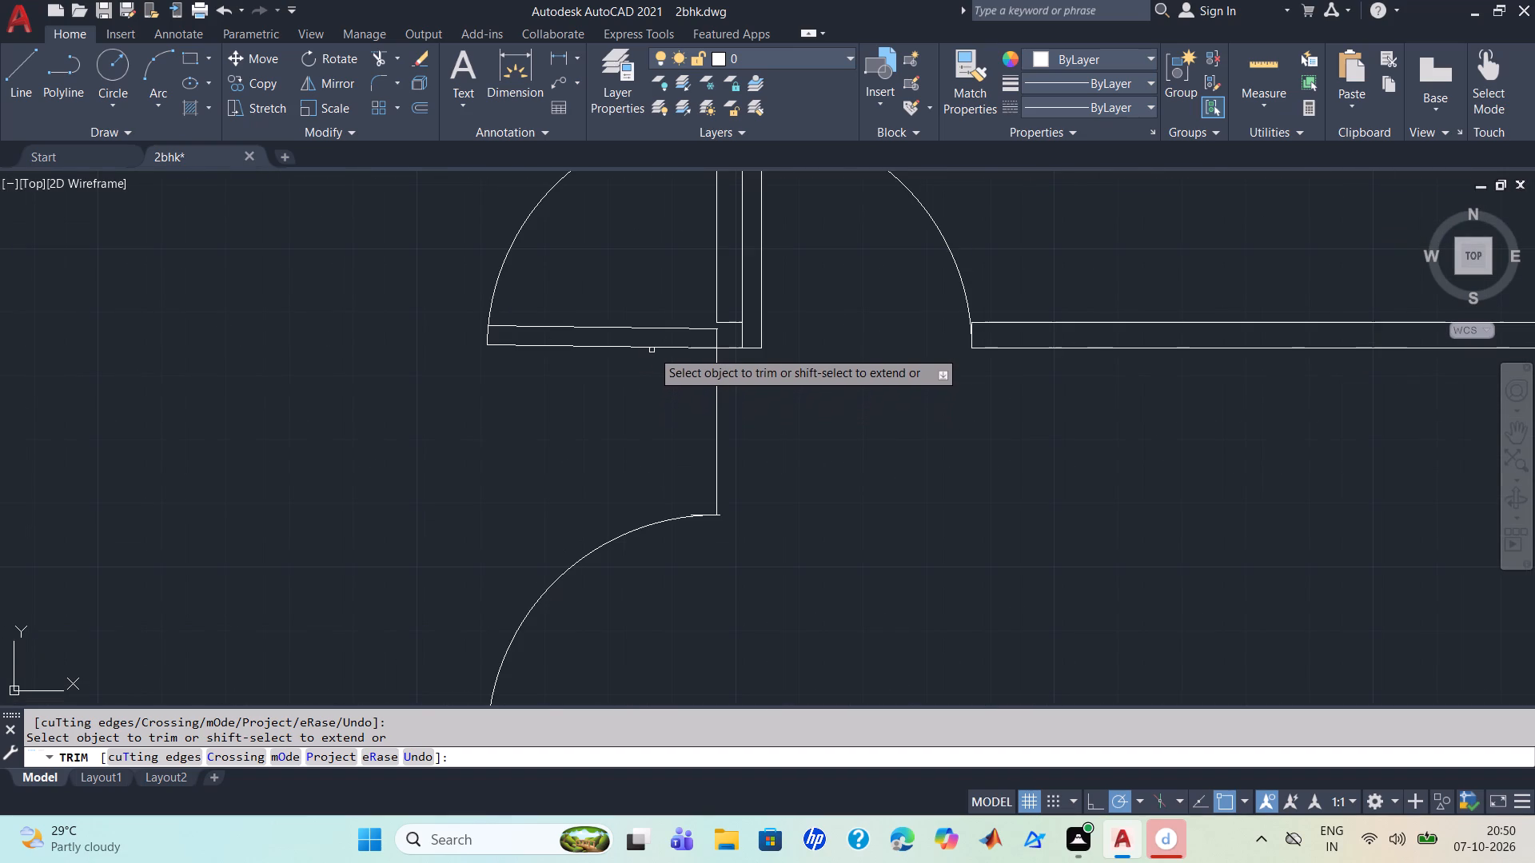
{"action": "left_click", "coordinate": [652, 349]}
{"action": "left_click", "coordinate": [664, 331]}
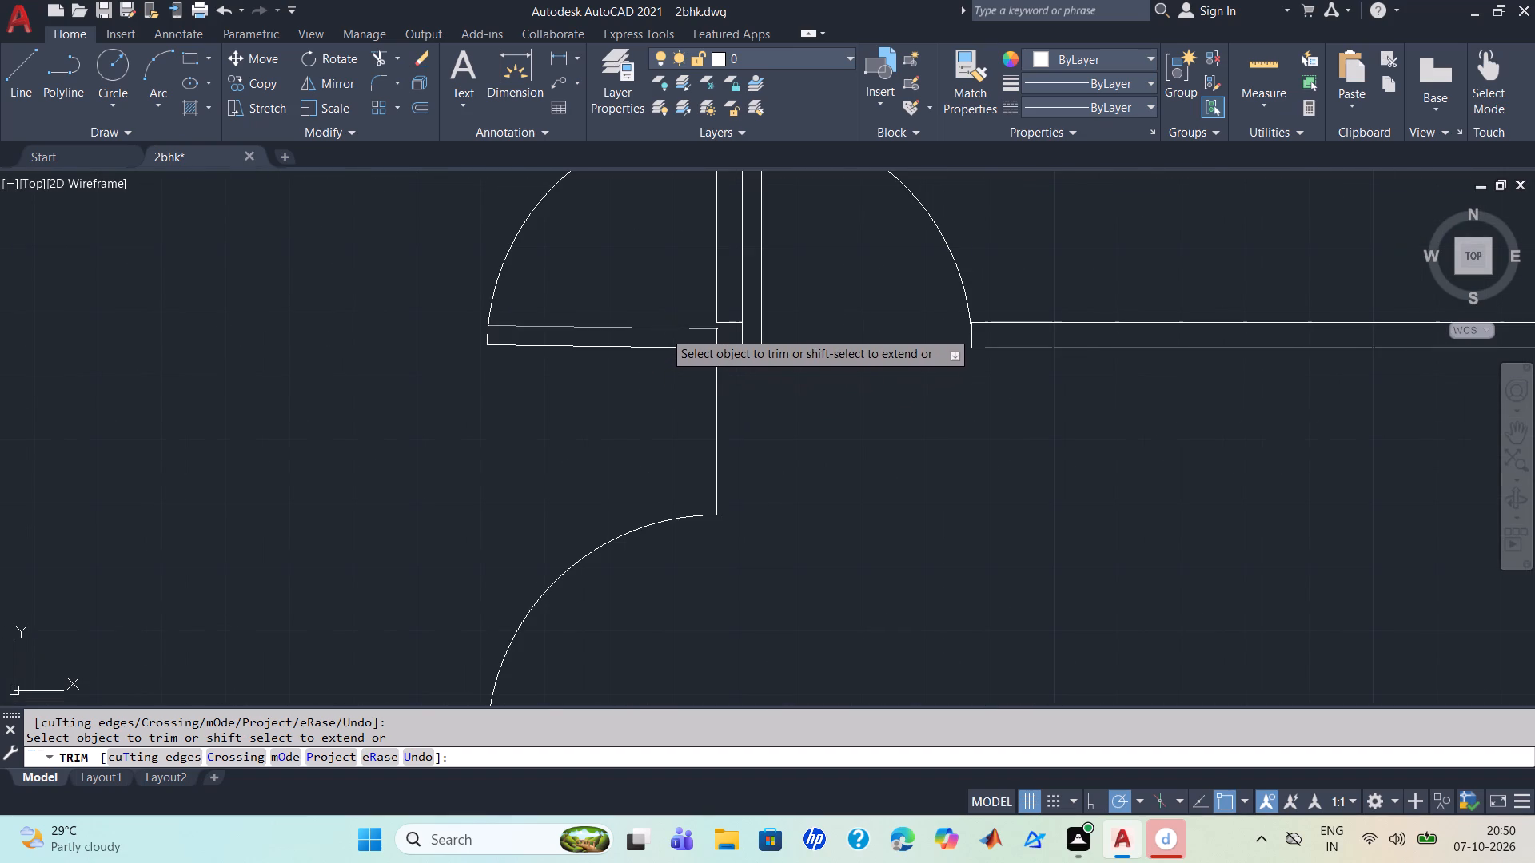
{"action": "left_click", "coordinate": [660, 350]}
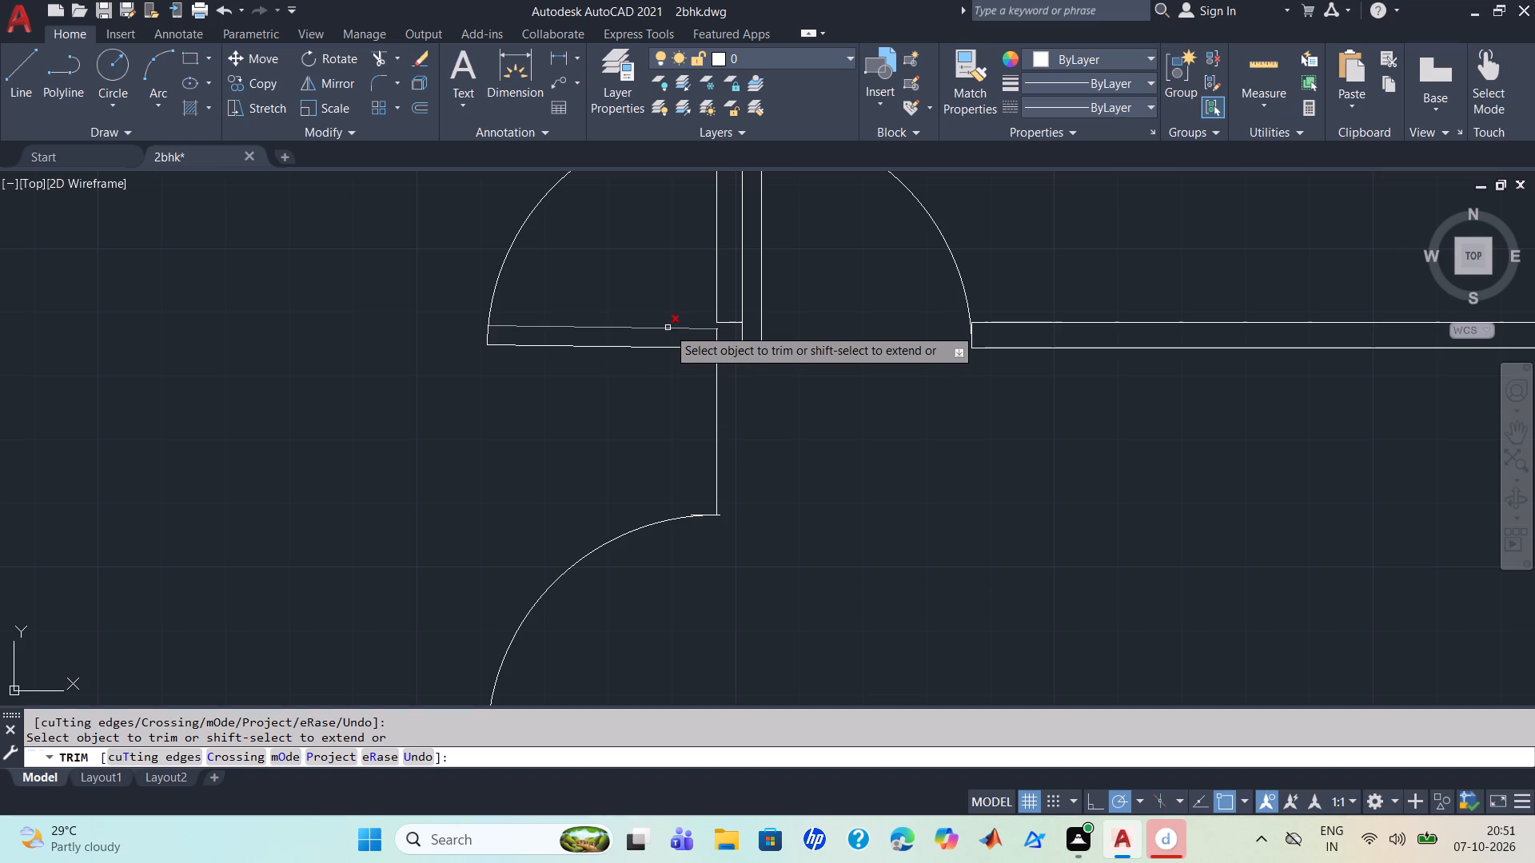
{"action": "left_click", "coordinate": [668, 328]}
{"action": "left_click", "coordinate": [663, 348]}
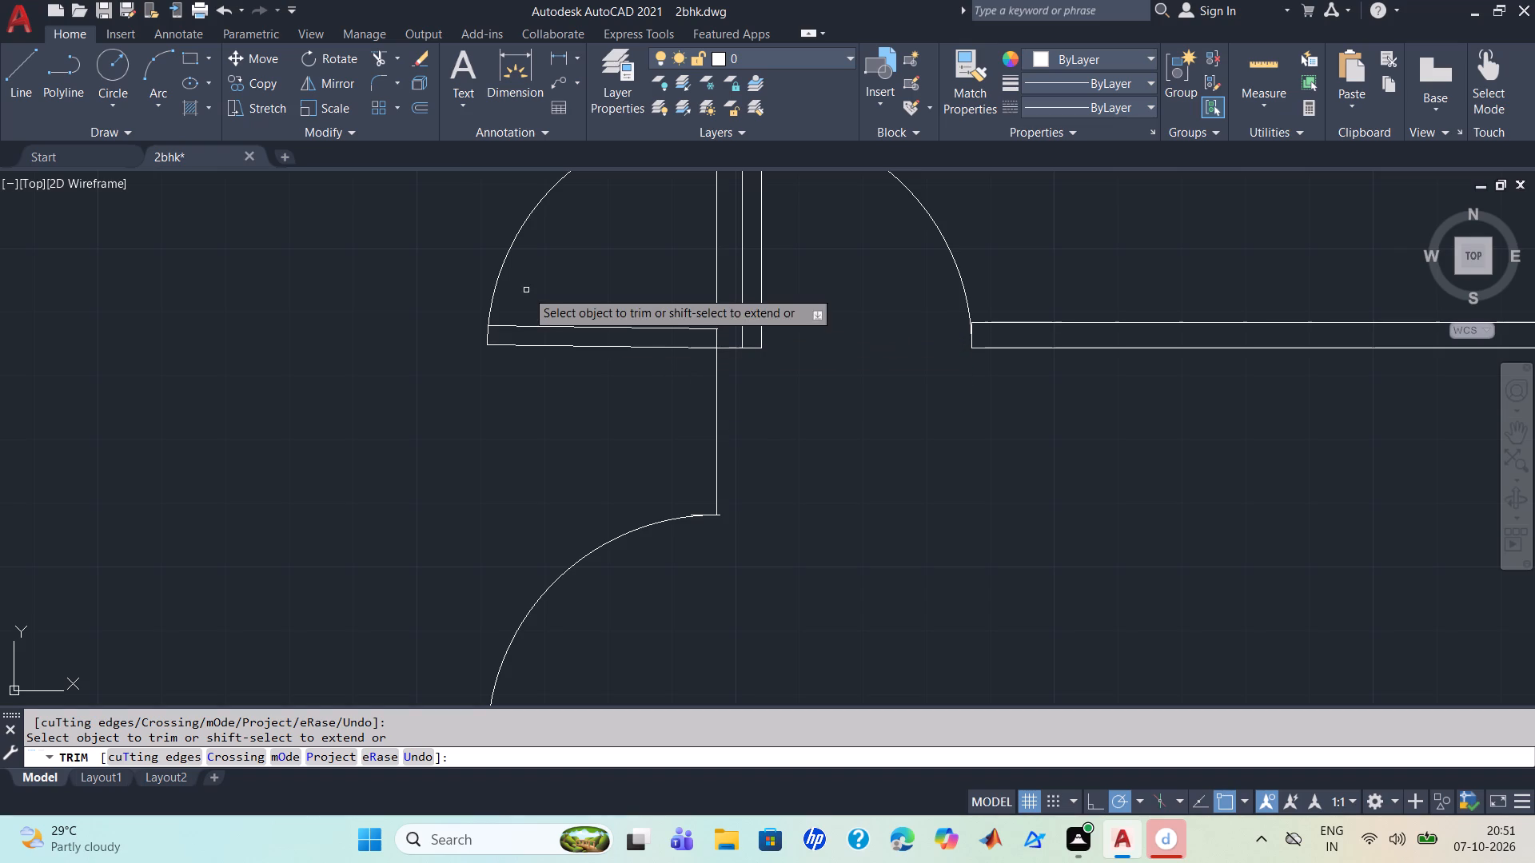
{"action": "left_click", "coordinate": [492, 285]}
{"action": "left_click_drag", "start_coordinate": [495, 285], "coordinate": [496, 264]}
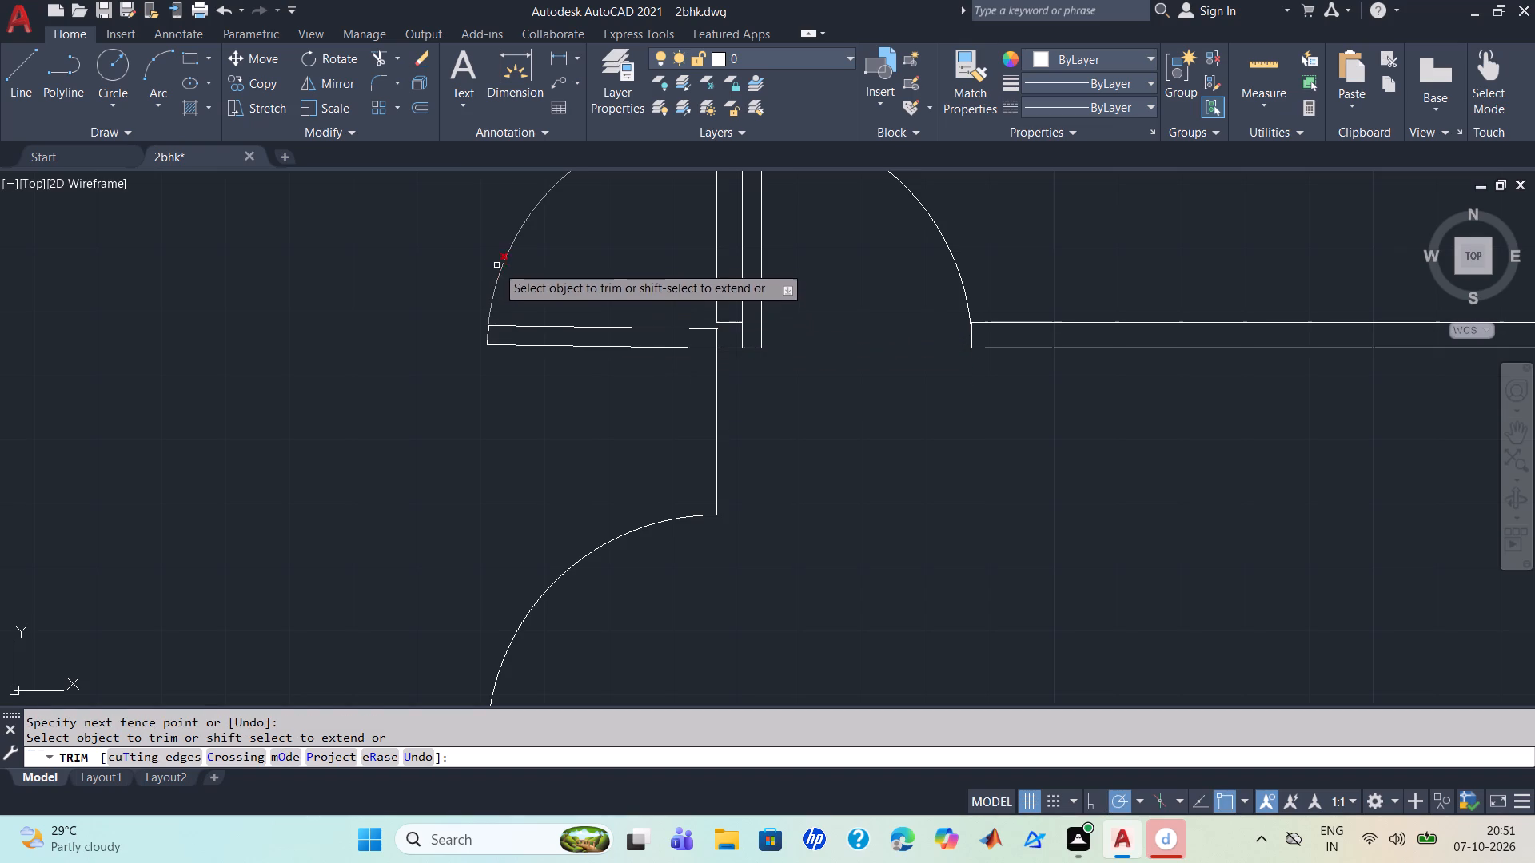
{"action": "left_click_drag", "start_coordinate": [496, 264], "coordinate": [544, 341]}
{"action": "left_click", "coordinate": [544, 341]}
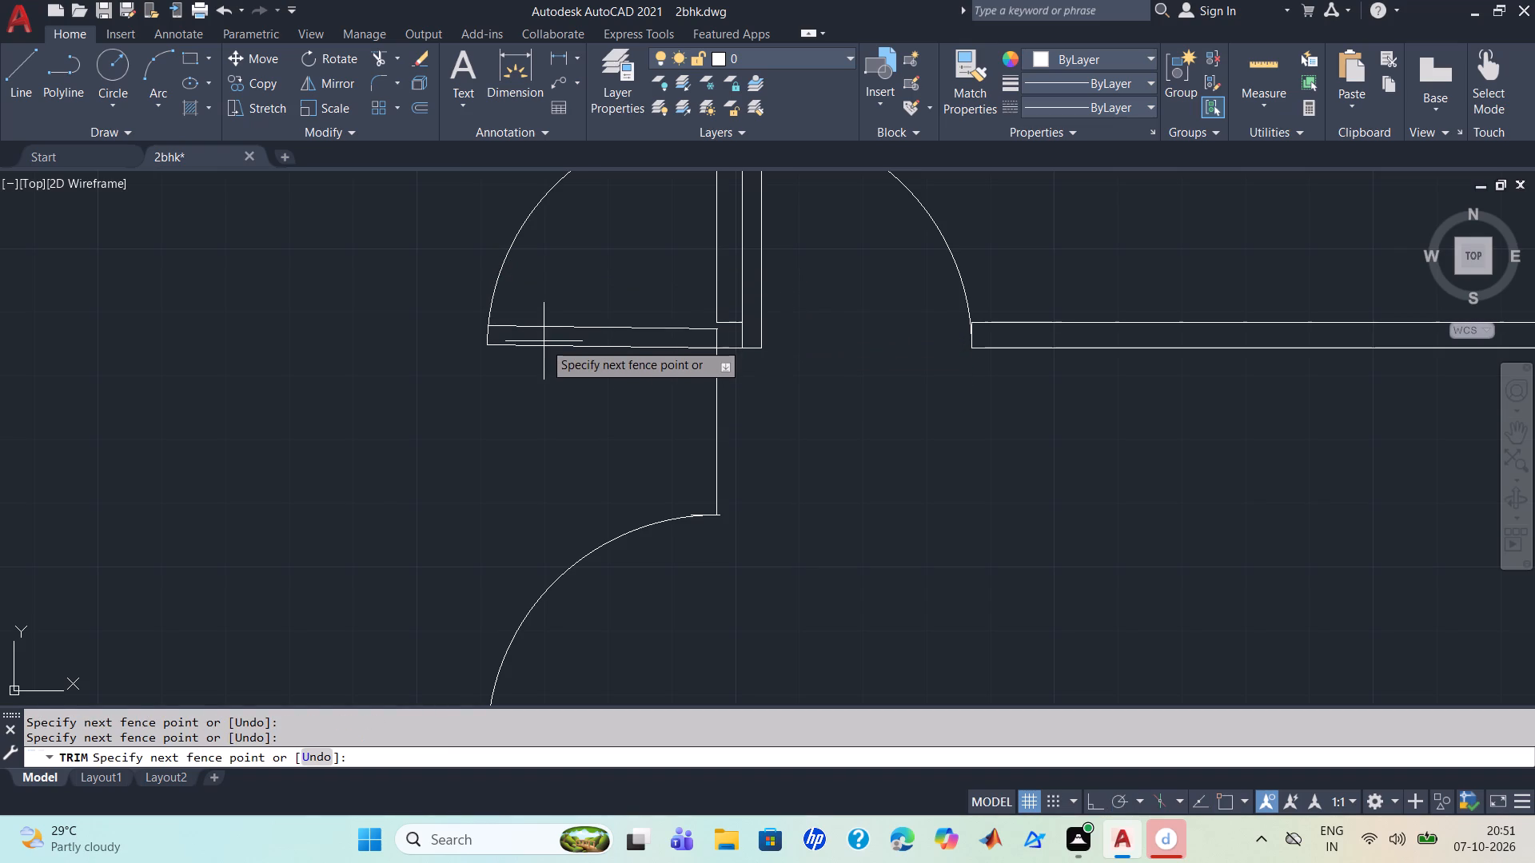
{"action": "left_click", "coordinate": [542, 364]}
{"action": "left_click_drag", "start_coordinate": [546, 317], "coordinate": [547, 340]}
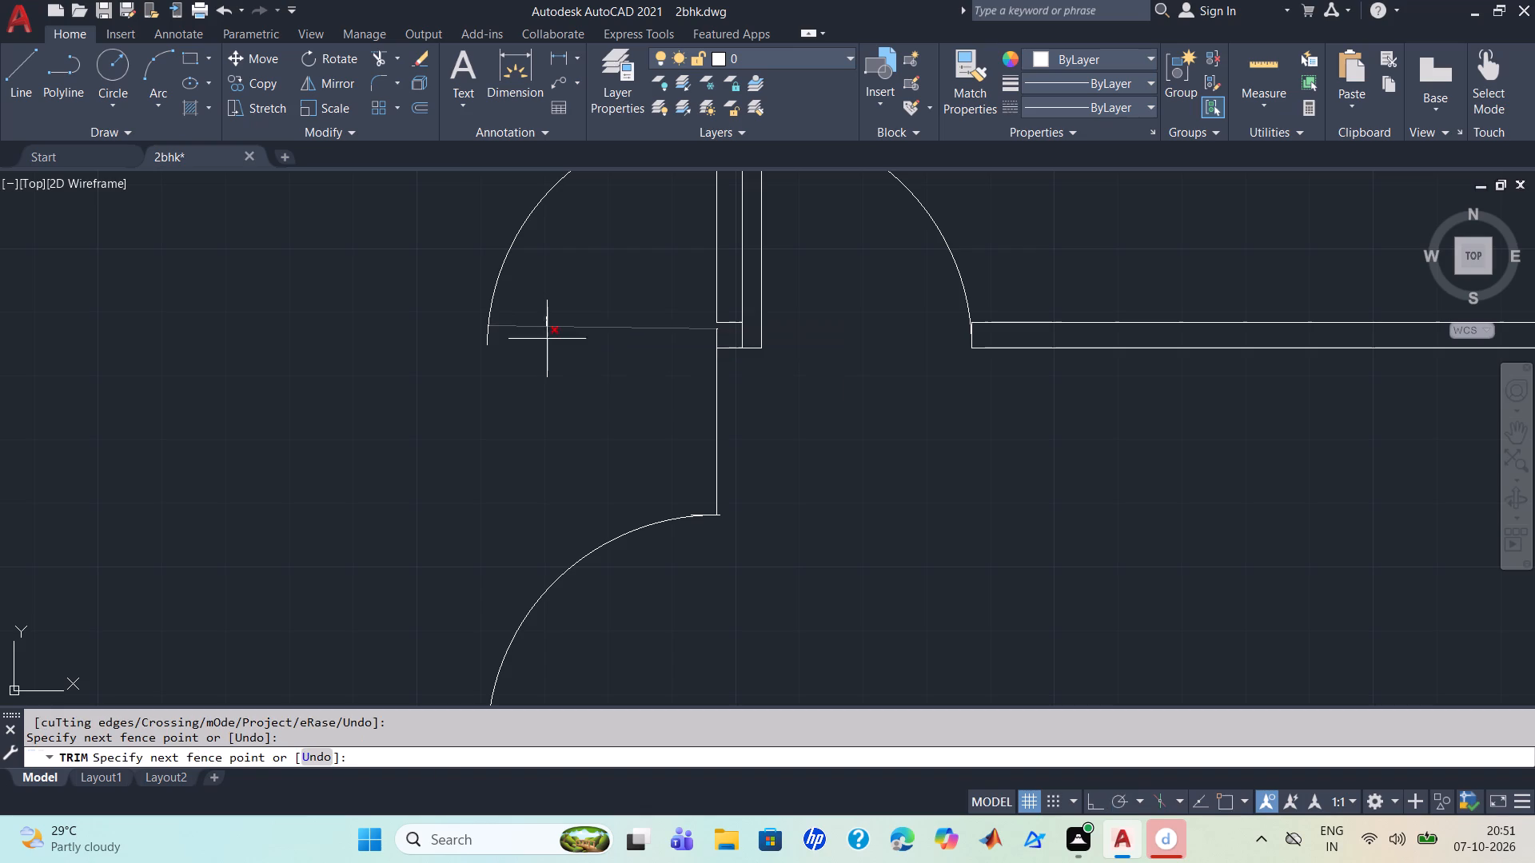
{"action": "left_click_drag", "start_coordinate": [547, 340], "coordinate": [548, 349]}
{"action": "left_click_drag", "start_coordinate": [516, 309], "coordinate": [472, 301]}
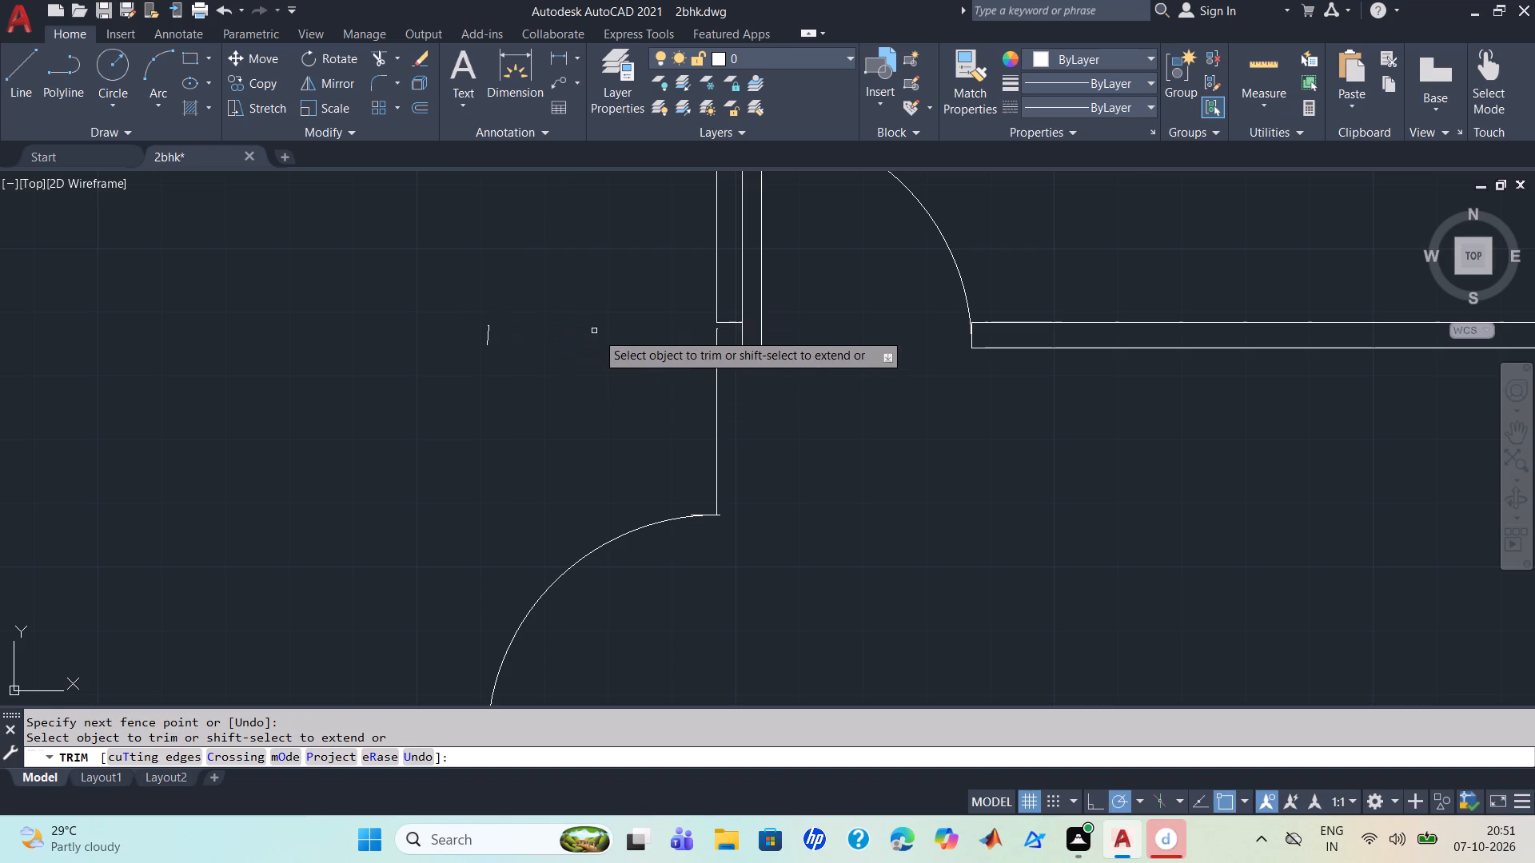
{"action": "scroll", "coordinate": [617, 343], "scroll_direction": "up", "scroll_amount": 1}
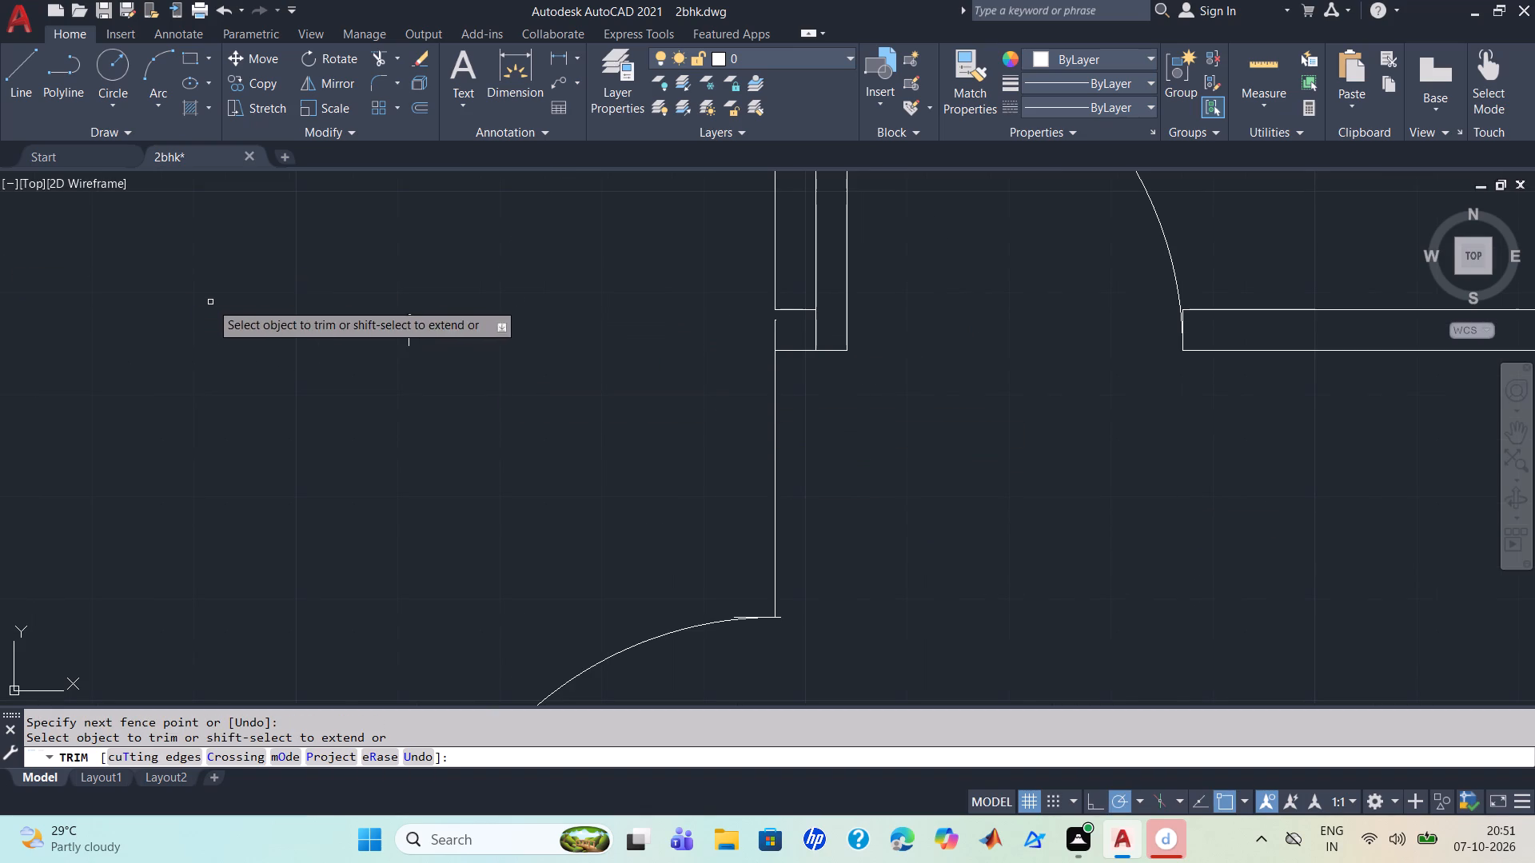
{"action": "left_click_drag", "start_coordinate": [342, 332], "coordinate": [445, 337]}
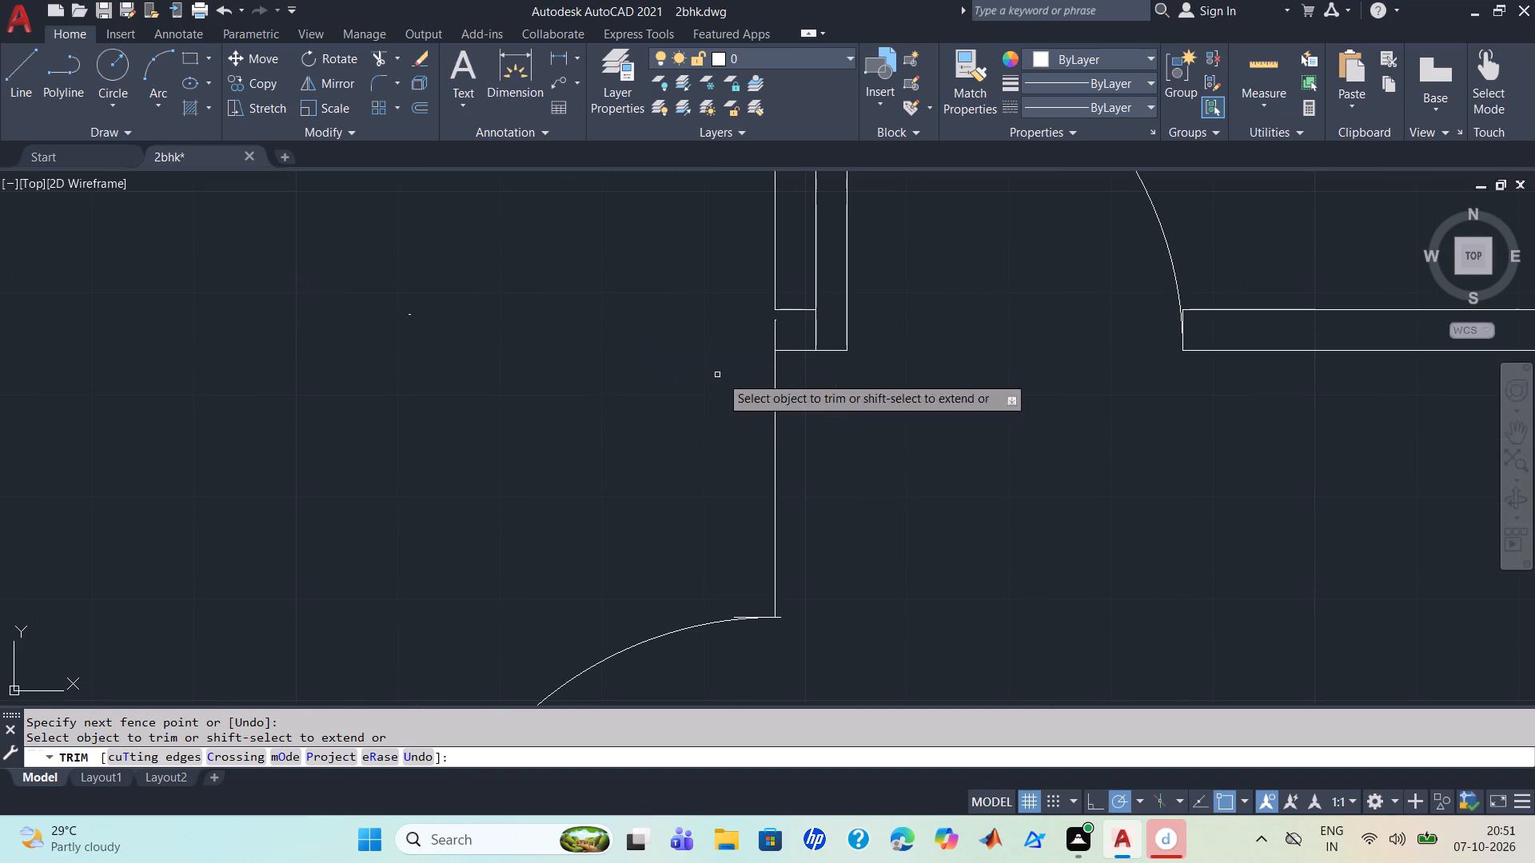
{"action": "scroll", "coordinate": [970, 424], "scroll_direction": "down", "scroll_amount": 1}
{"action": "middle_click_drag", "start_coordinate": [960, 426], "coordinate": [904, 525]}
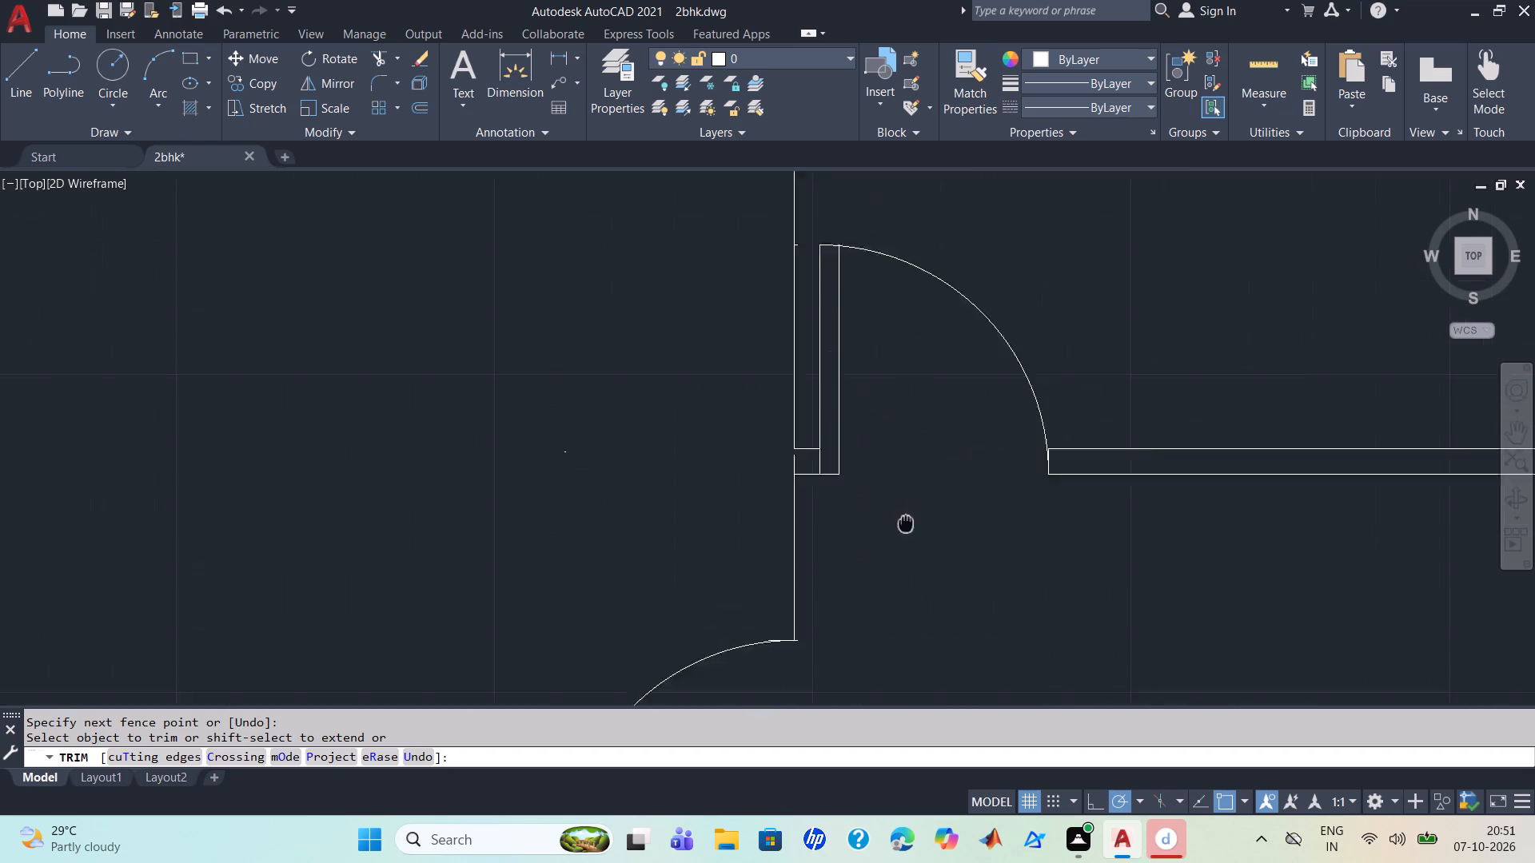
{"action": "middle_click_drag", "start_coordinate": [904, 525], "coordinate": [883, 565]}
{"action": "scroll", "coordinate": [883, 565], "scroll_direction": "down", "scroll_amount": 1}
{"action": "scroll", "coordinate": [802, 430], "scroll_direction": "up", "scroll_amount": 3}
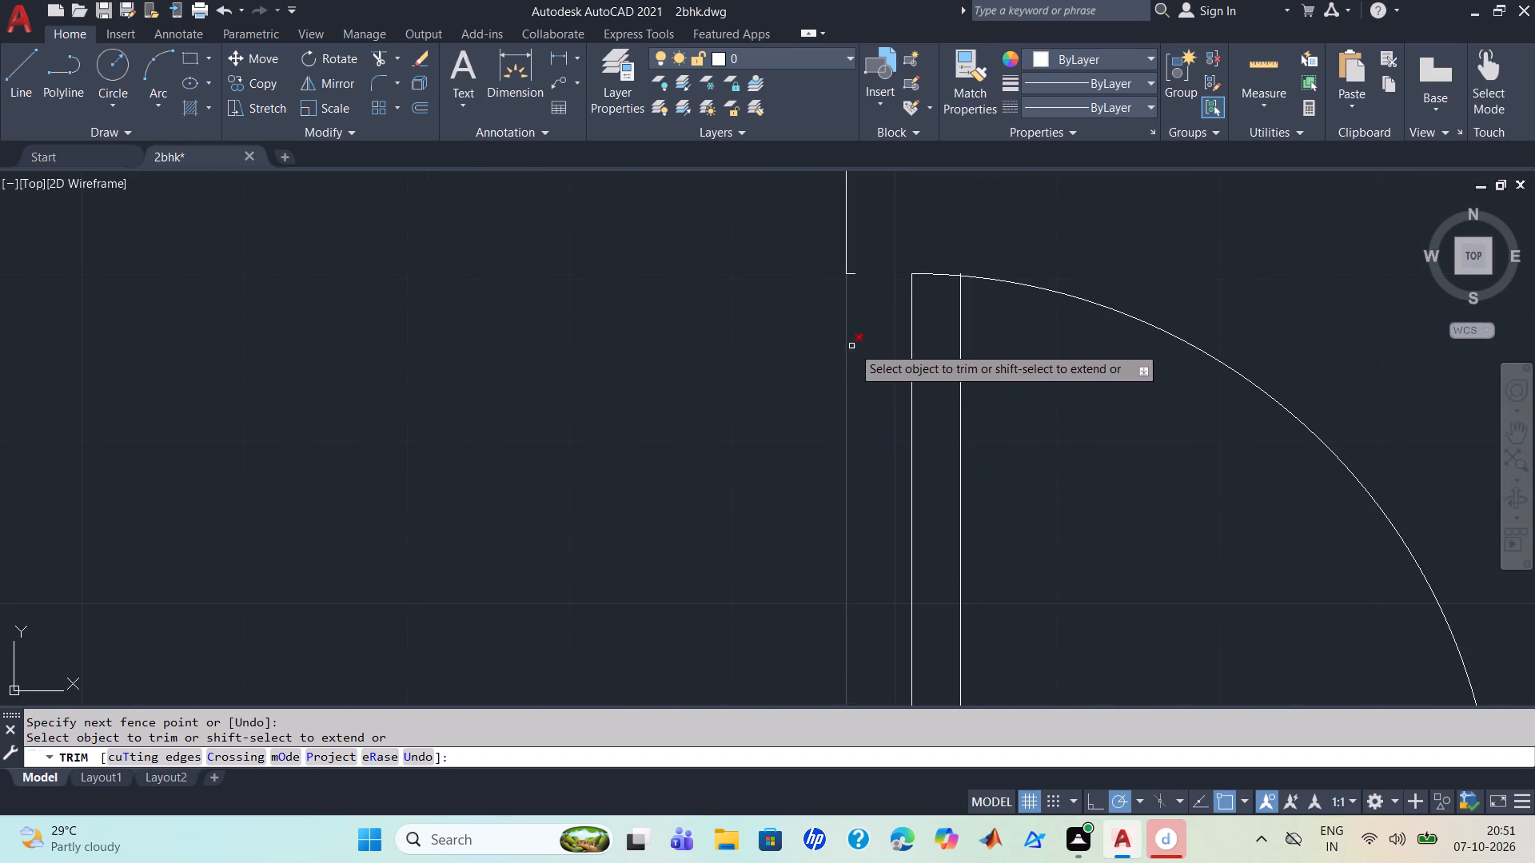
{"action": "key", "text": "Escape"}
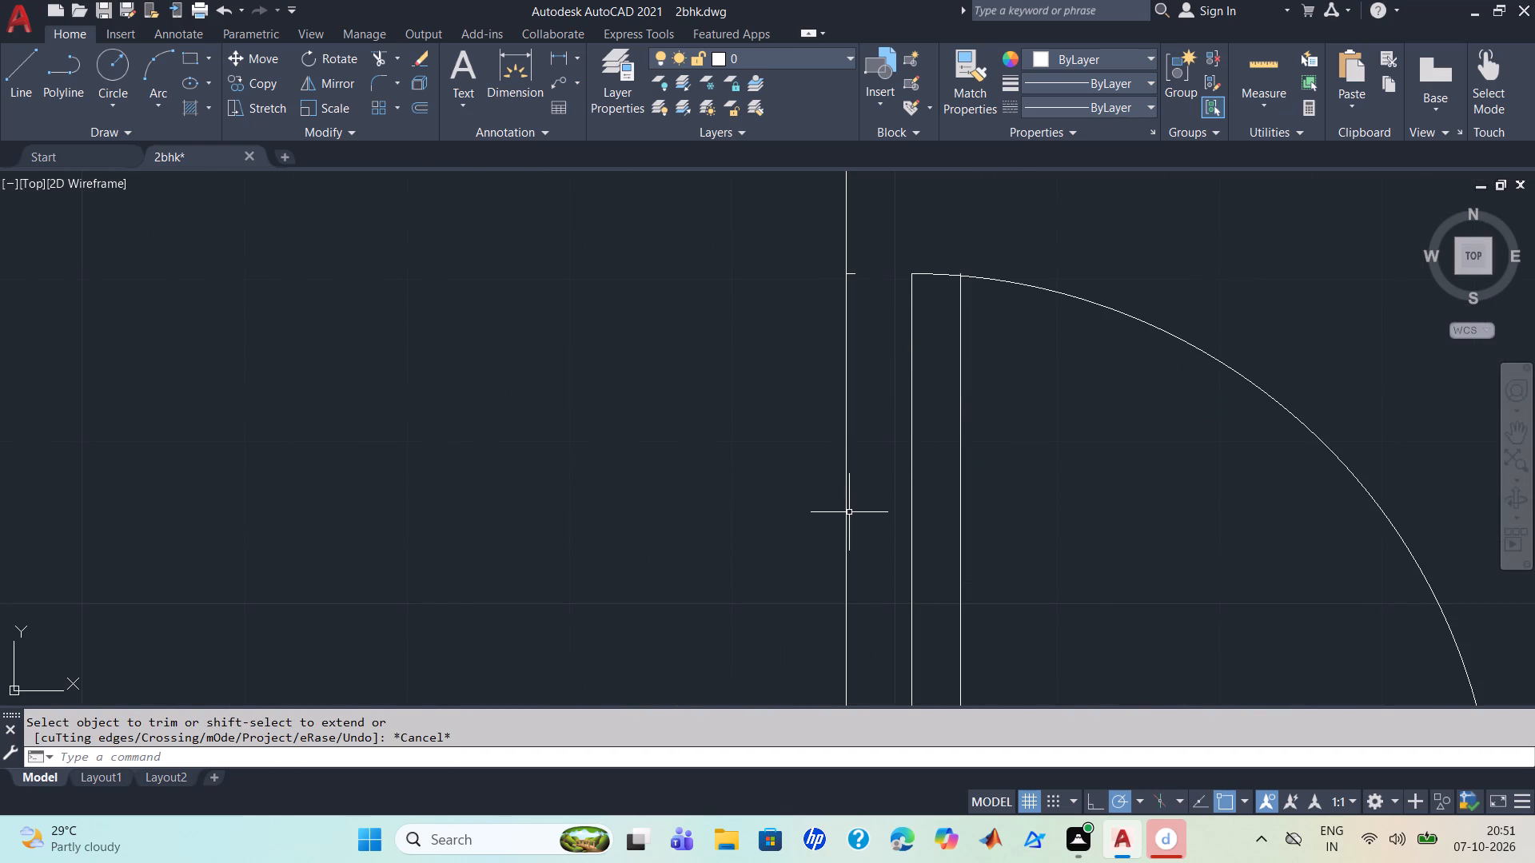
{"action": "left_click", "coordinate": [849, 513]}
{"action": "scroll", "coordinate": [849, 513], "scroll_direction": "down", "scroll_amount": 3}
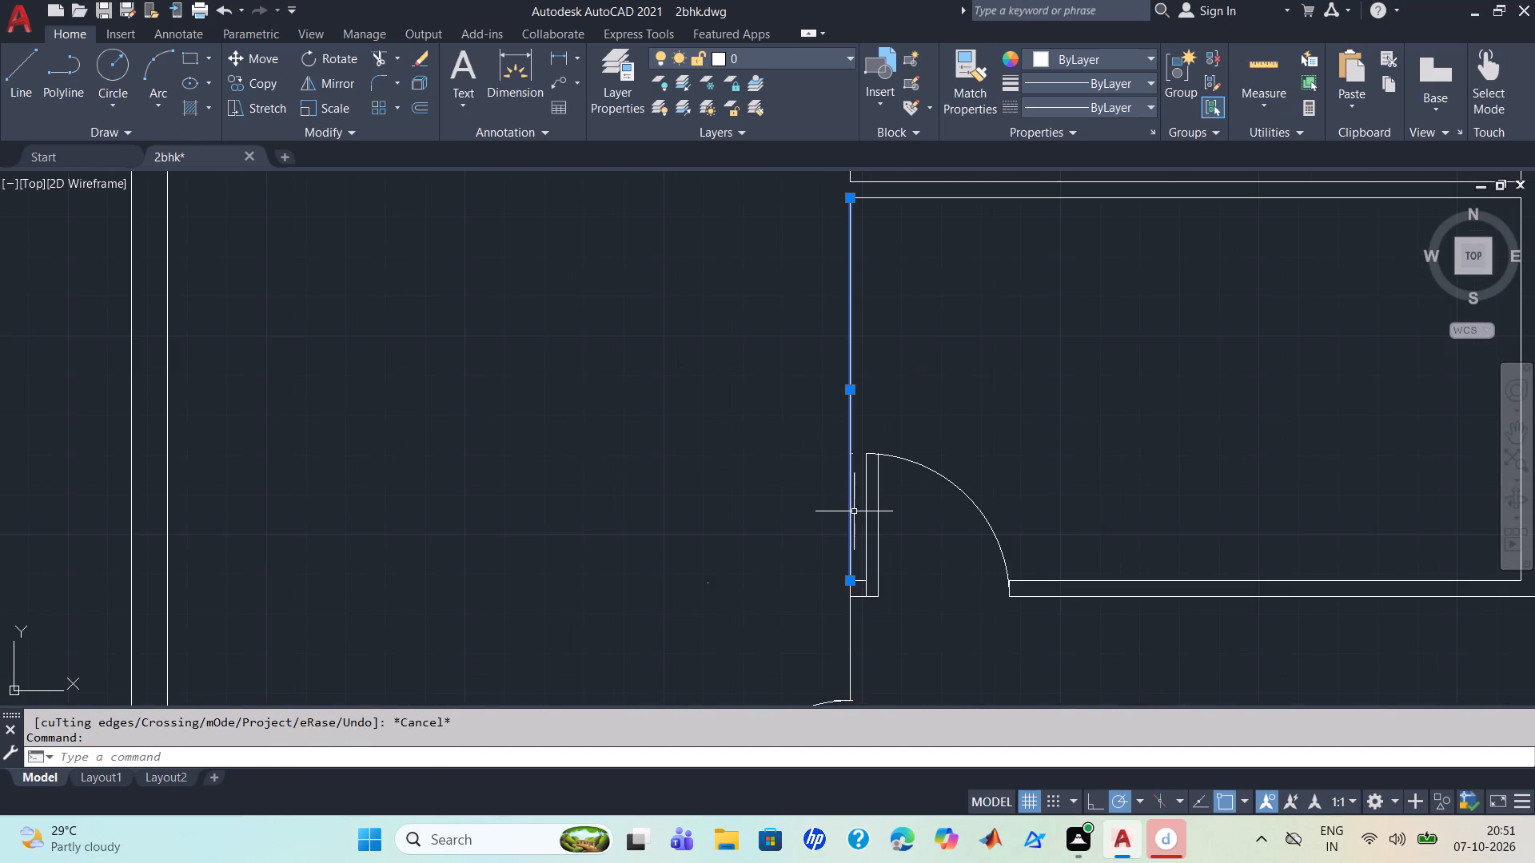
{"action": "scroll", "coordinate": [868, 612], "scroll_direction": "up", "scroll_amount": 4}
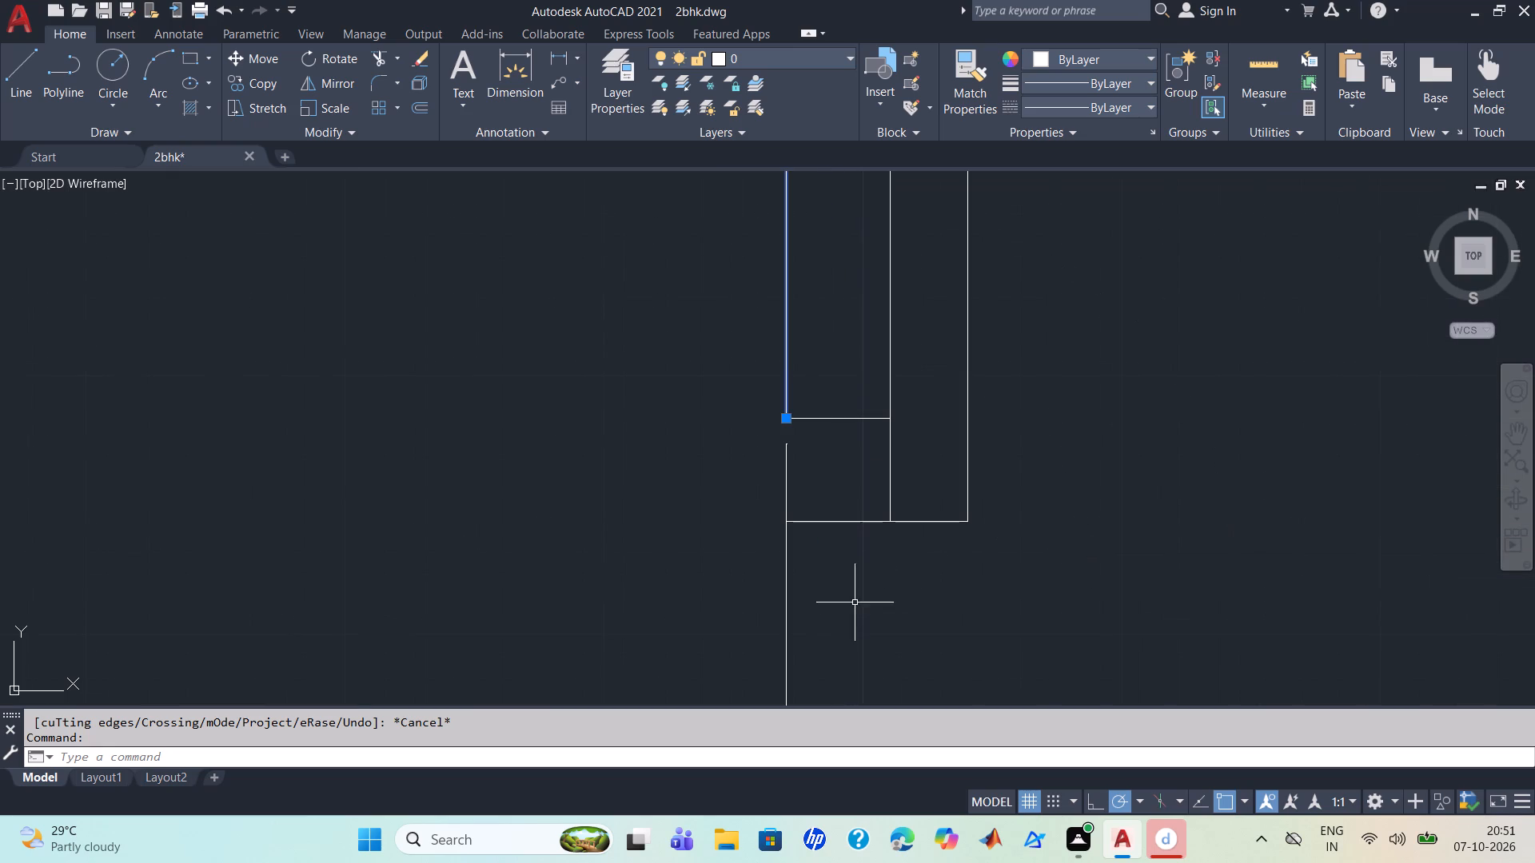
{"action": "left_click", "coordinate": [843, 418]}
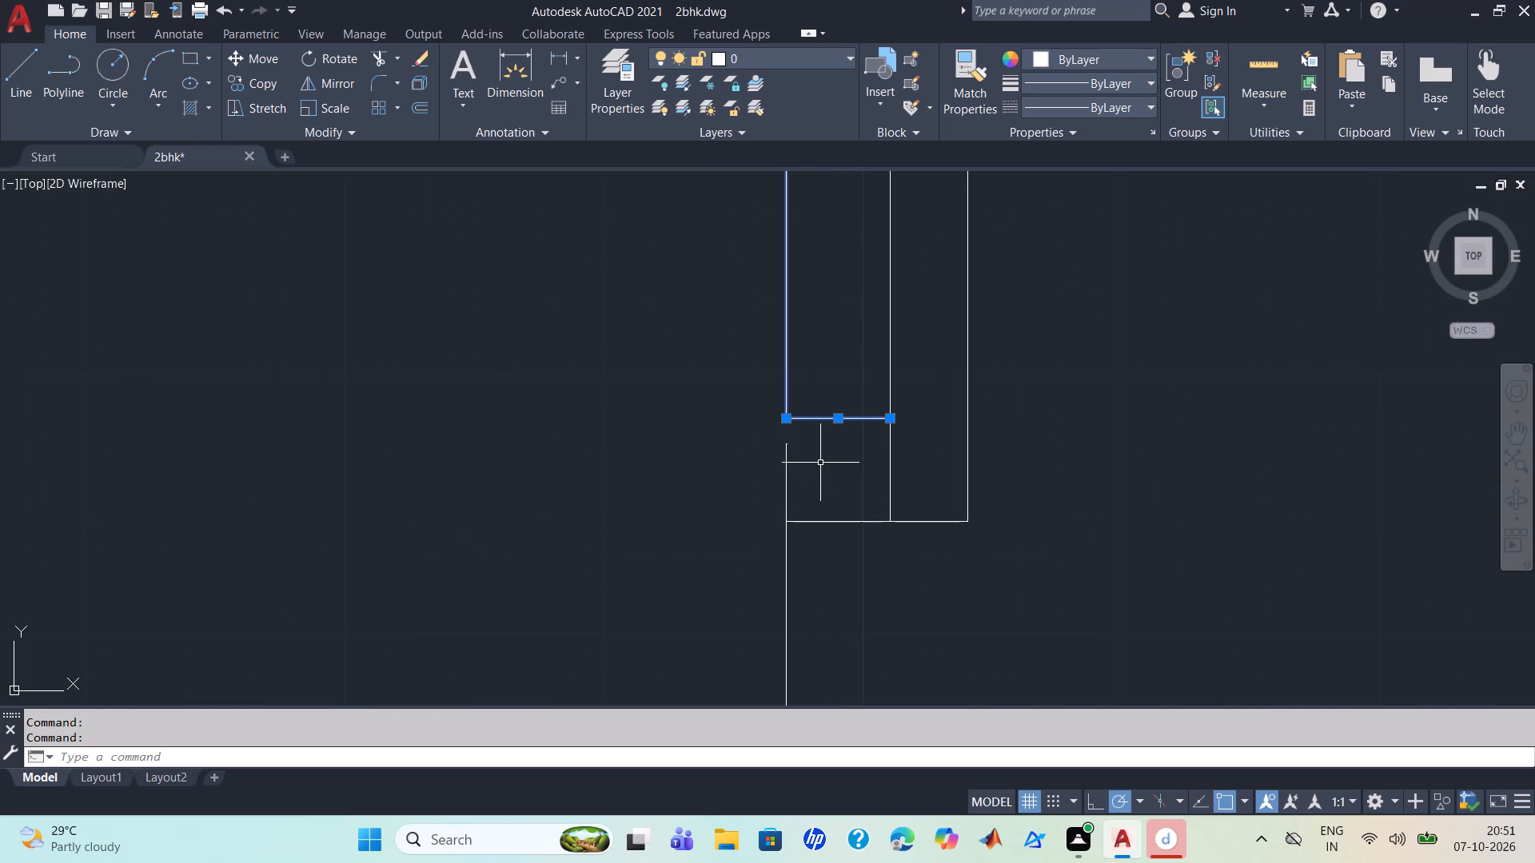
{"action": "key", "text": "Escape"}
Trim the short vertical wall-line stub beside the remaining door's hinge corner, above the lower jamb line.
{"action": "type", "text": "tr"}
{"action": "key", "text": "Return"}
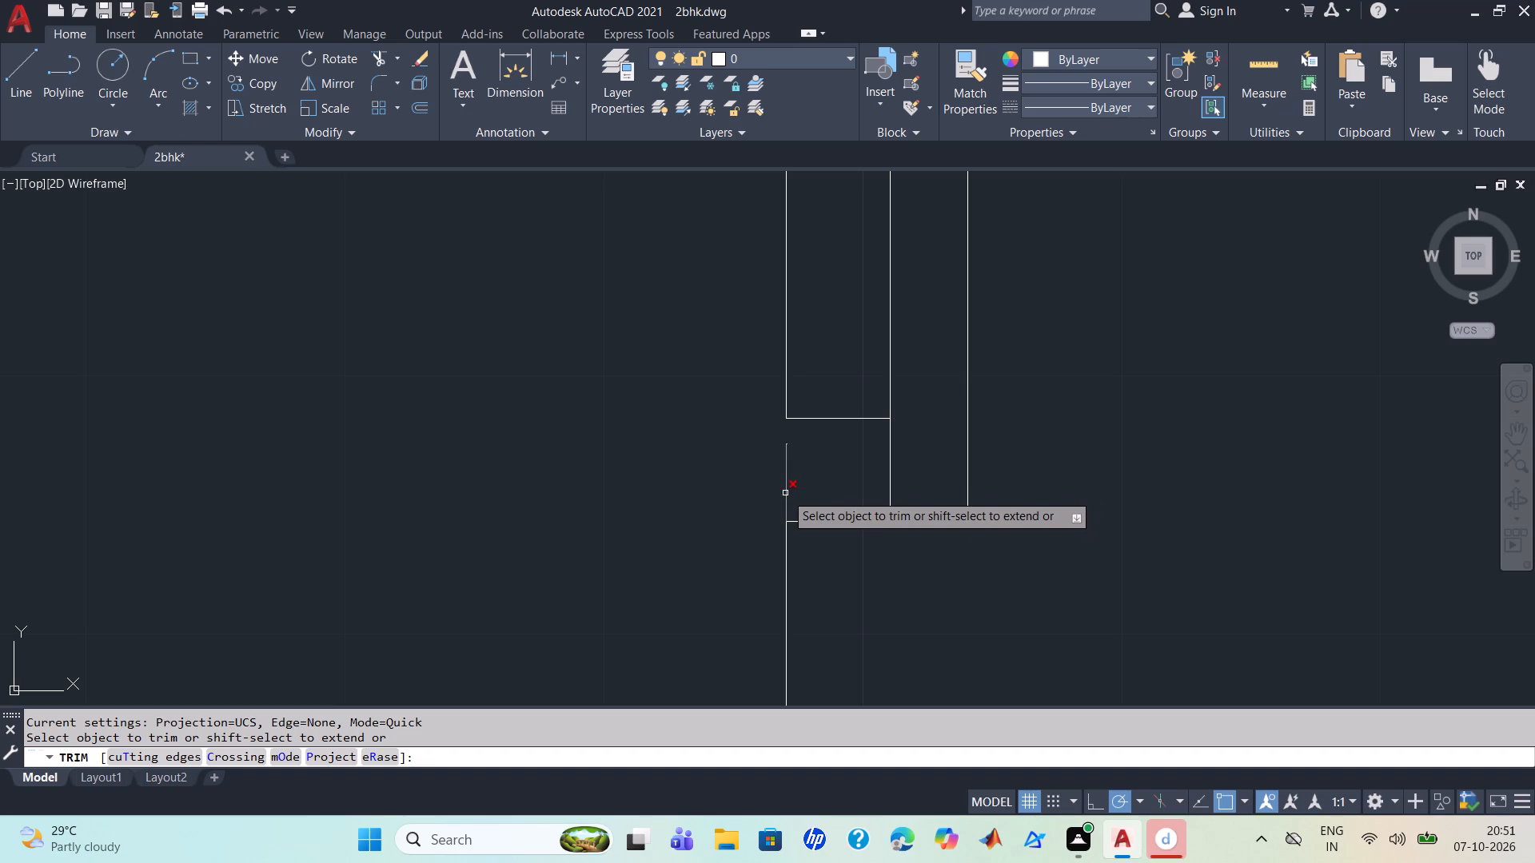
{"action": "left_click", "coordinate": [785, 479], "text": "shift"}
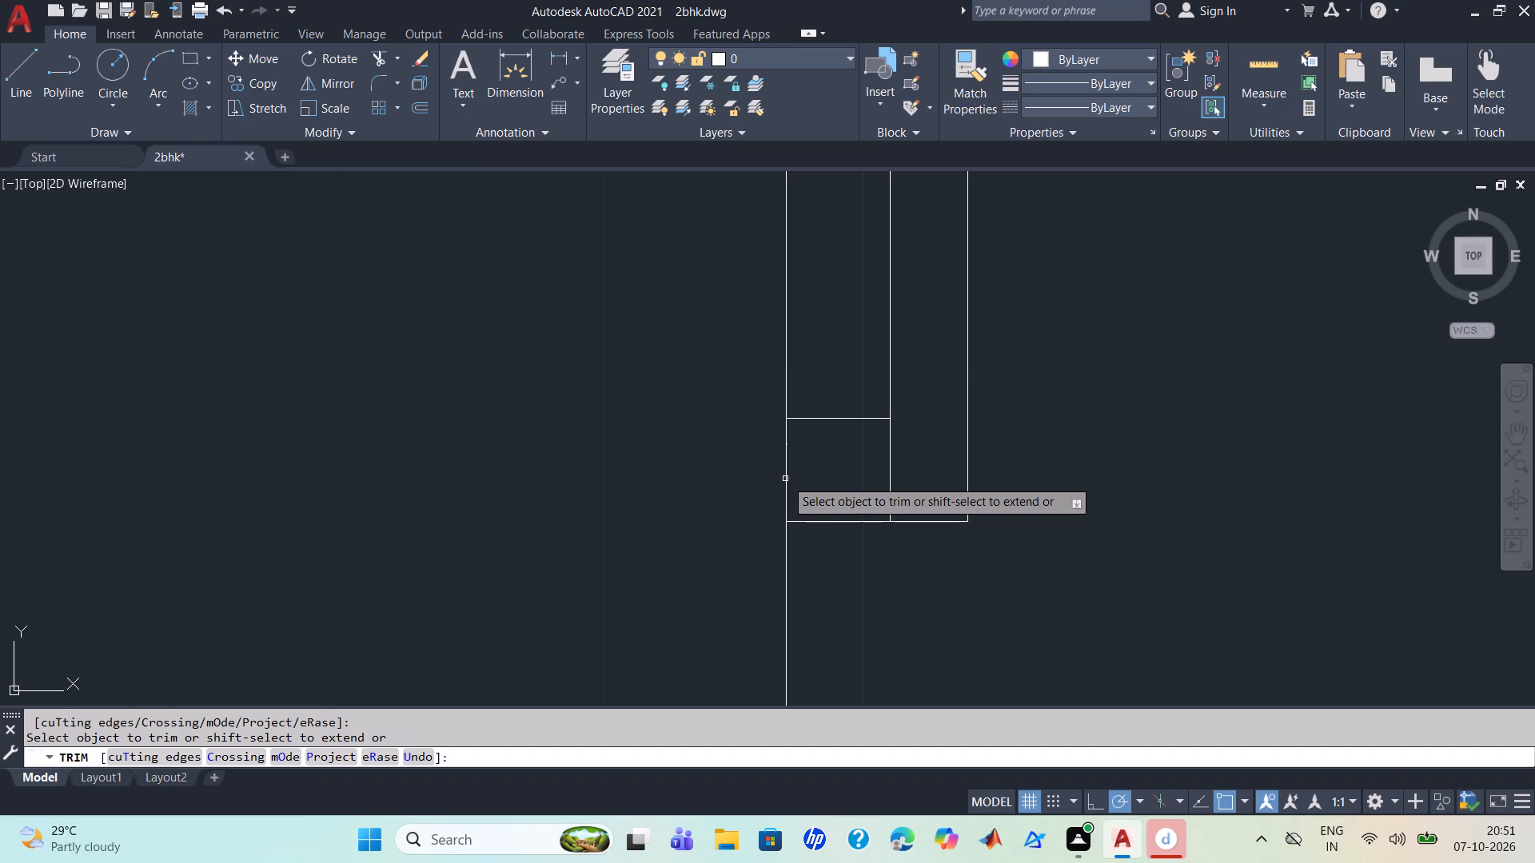
Trim the tiny leftover line fragment from the removed door leaf inside the upper-left room.
{"action": "scroll", "coordinate": [827, 469], "scroll_direction": "down", "scroll_amount": 3}
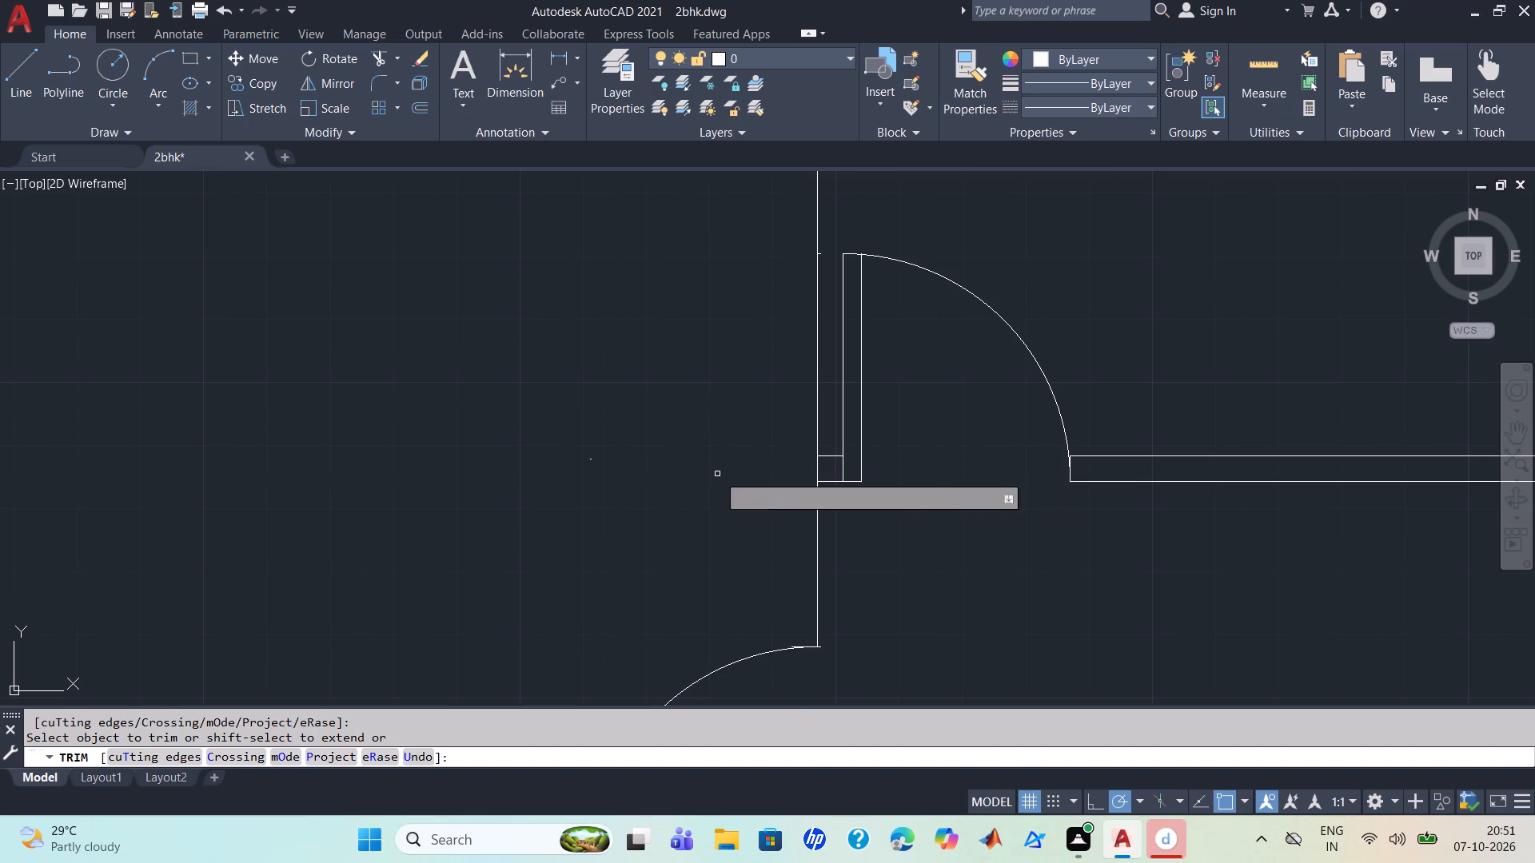
{"action": "scroll", "coordinate": [571, 463], "scroll_direction": "up", "scroll_amount": 6}
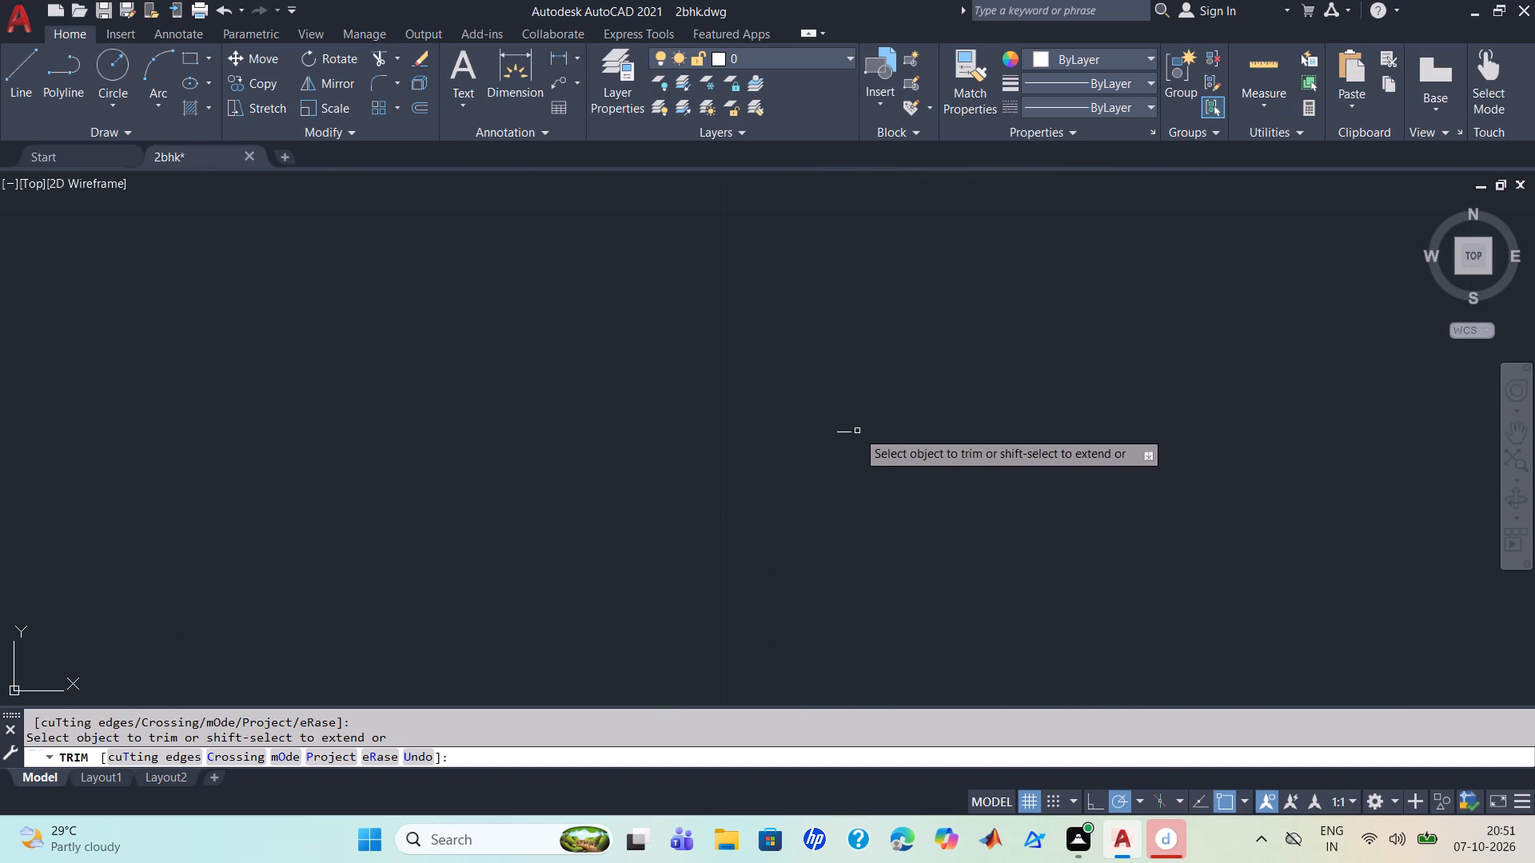
{"action": "left_click", "coordinate": [848, 433]}
{"action": "left_click_drag", "start_coordinate": [839, 443], "coordinate": [843, 428]}
{"action": "scroll", "coordinate": [898, 427], "scroll_direction": "down", "scroll_amount": 7}
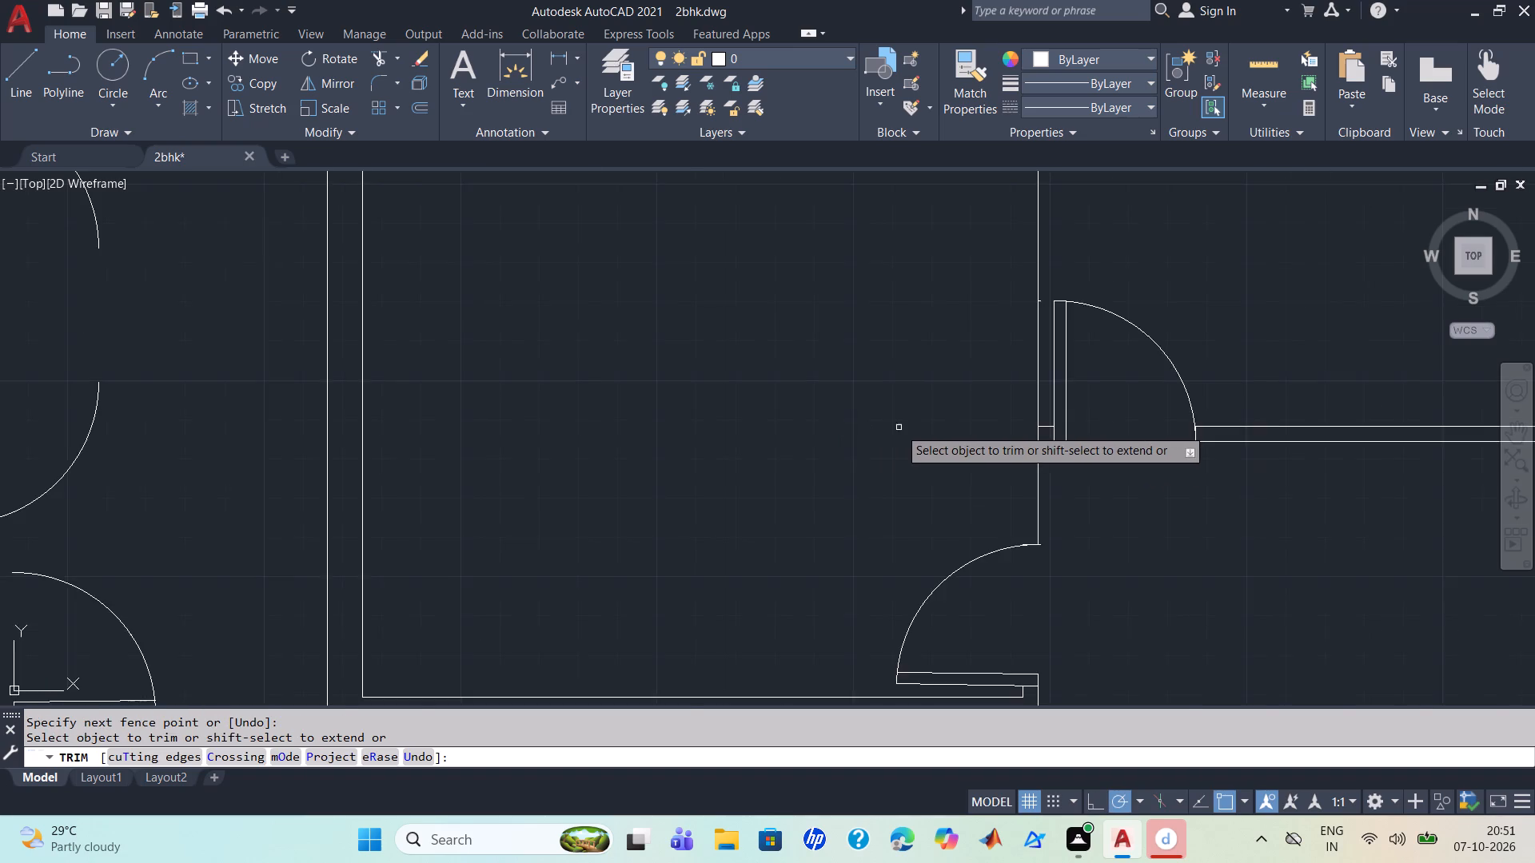
Trim the surplus cross line just below the capped top end of the wall beneath the hall's left-side opening.
{"action": "scroll", "coordinate": [899, 428], "scroll_direction": "down", "scroll_amount": 2}
{"action": "scroll", "coordinate": [1126, 534], "scroll_direction": "up", "scroll_amount": 4}
{"action": "middle_click", "coordinate": [811, 436]}
{"action": "scroll", "coordinate": [811, 436], "scroll_direction": "down", "scroll_amount": 2}
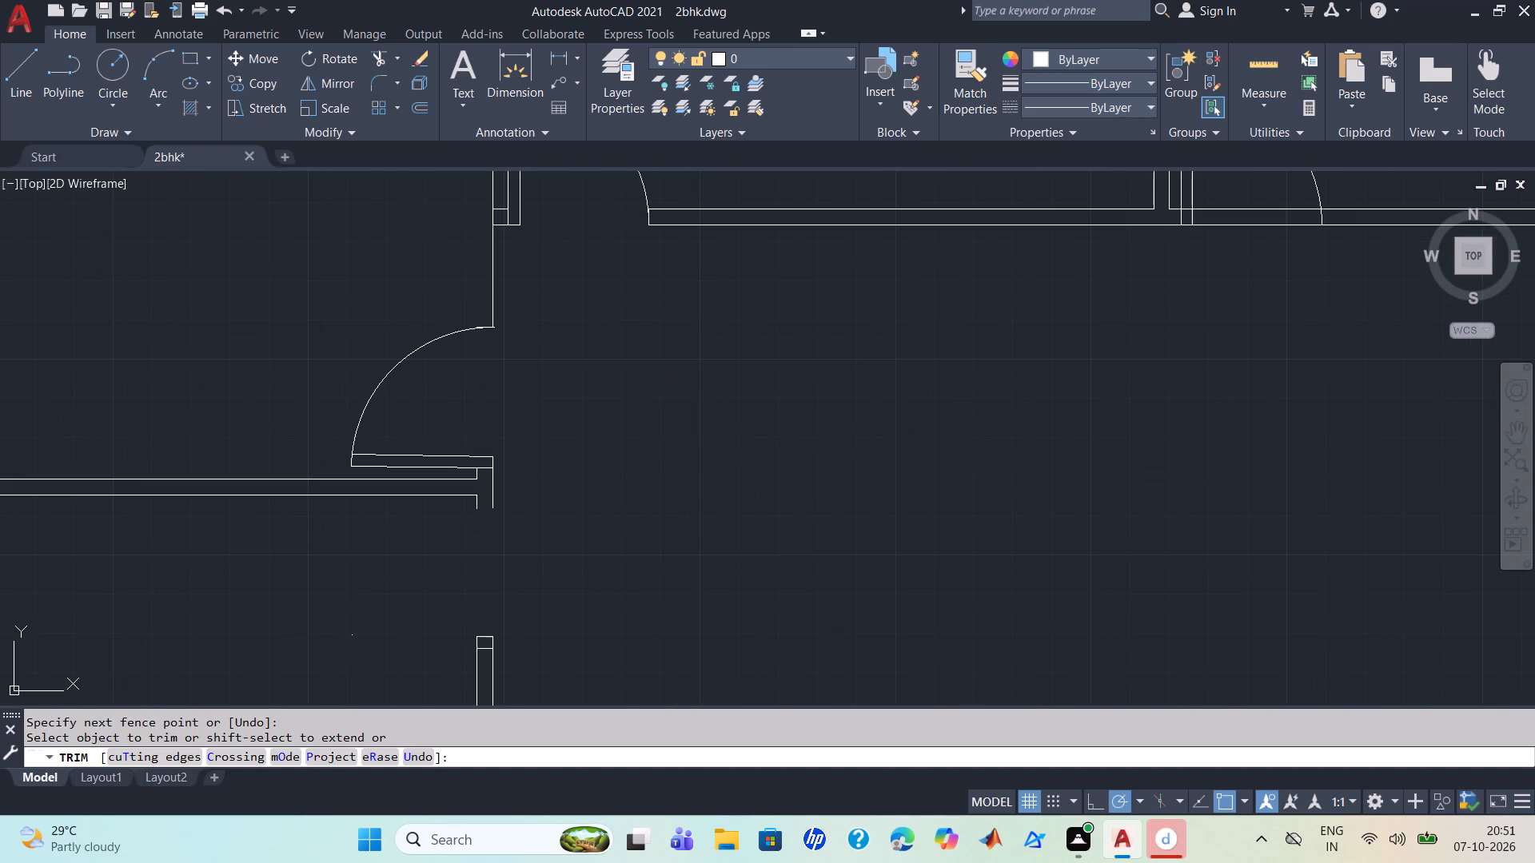
{"action": "middle_click", "coordinate": [636, 423]}
{"action": "scroll", "coordinate": [636, 423], "scroll_direction": "down", "scroll_amount": 1}
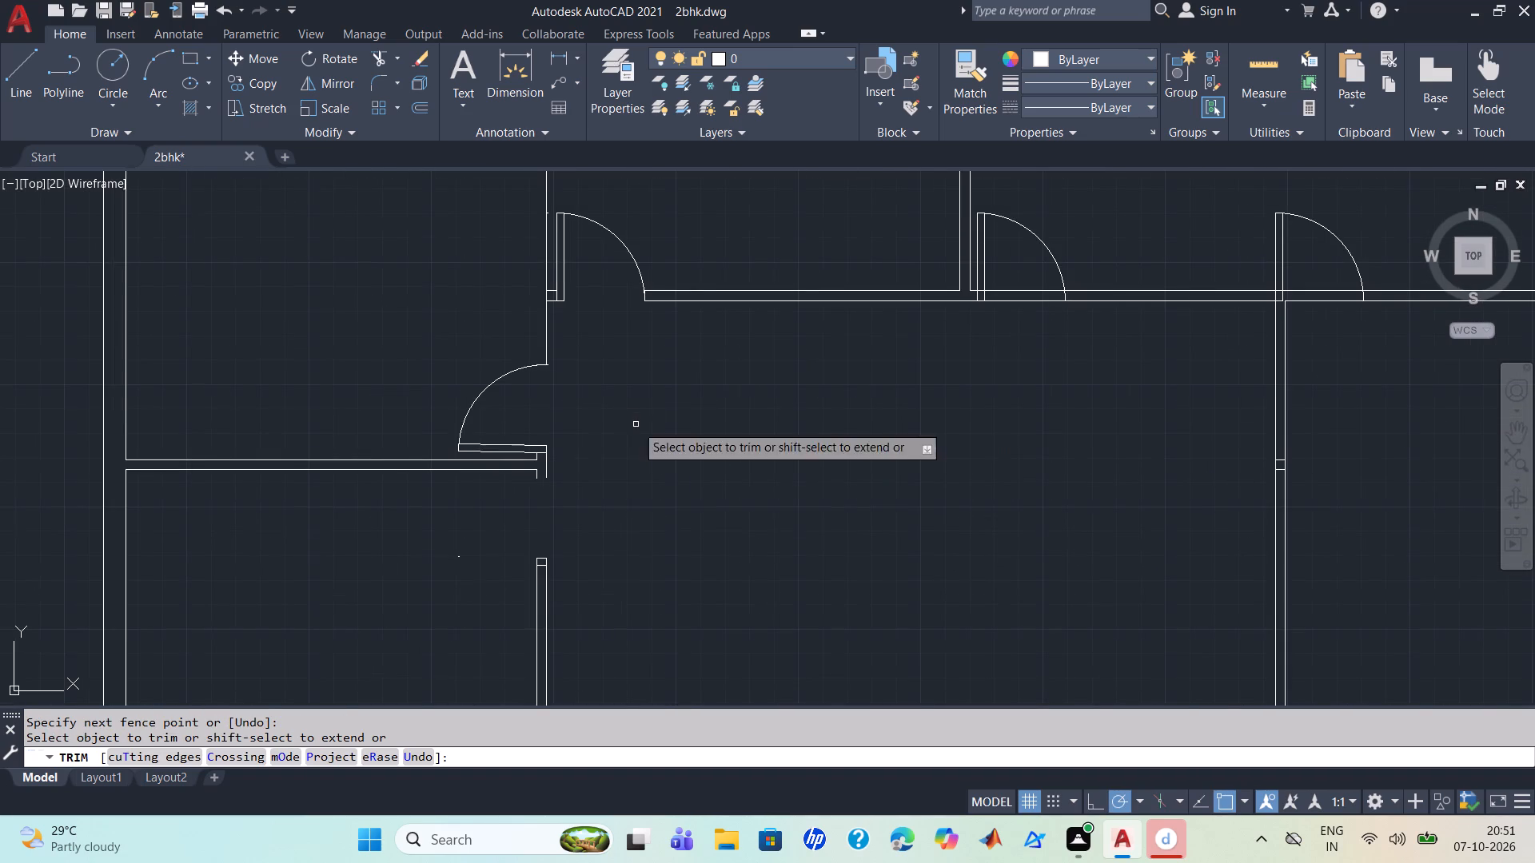
{"action": "scroll", "coordinate": [526, 614], "scroll_direction": "up", "scroll_amount": 4}
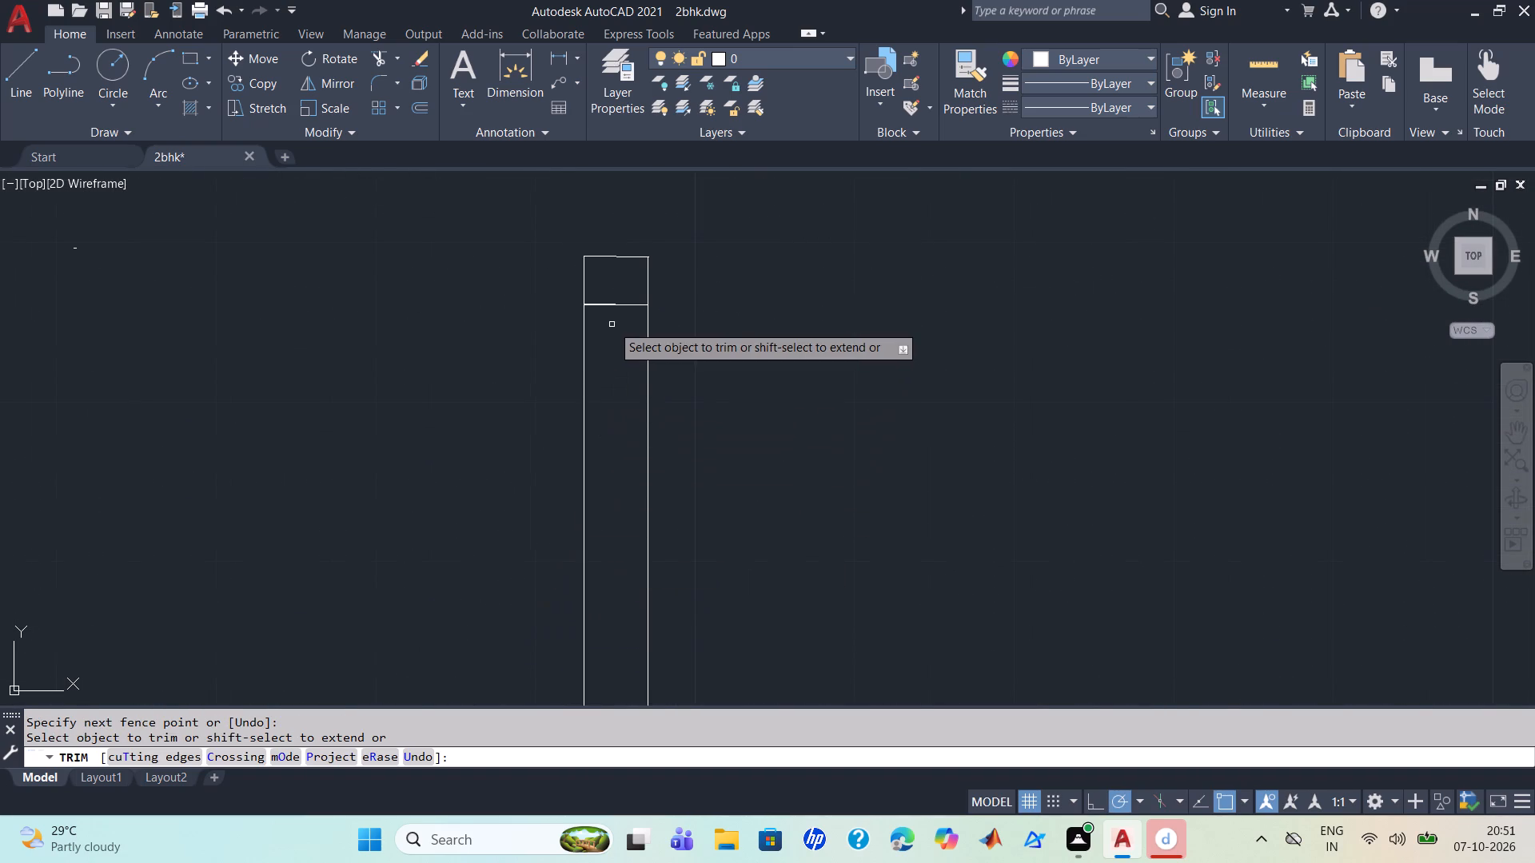
{"action": "left_click_drag", "start_coordinate": [612, 324], "coordinate": [612, 300]}
Trim the tiny leftover fragment of the removed door symbol in the room beside that capped wall end.
{"action": "scroll", "coordinate": [141, 293], "scroll_direction": "up", "scroll_amount": 1}
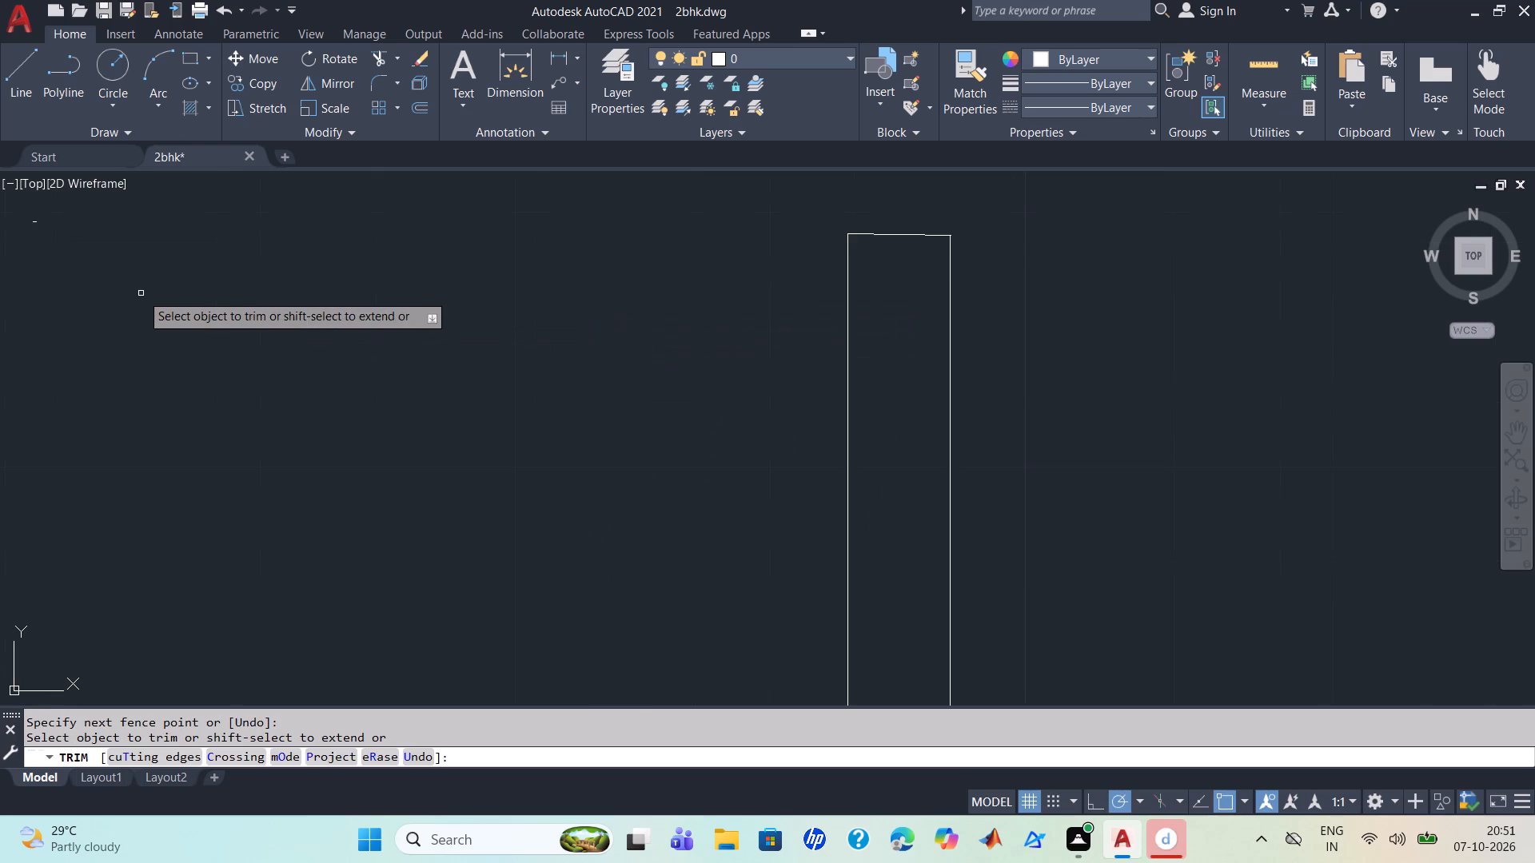
{"action": "middle_click_drag", "start_coordinate": [141, 293], "coordinate": [607, 536]}
{"action": "scroll", "coordinate": [499, 491], "scroll_direction": "up", "scroll_amount": 1}
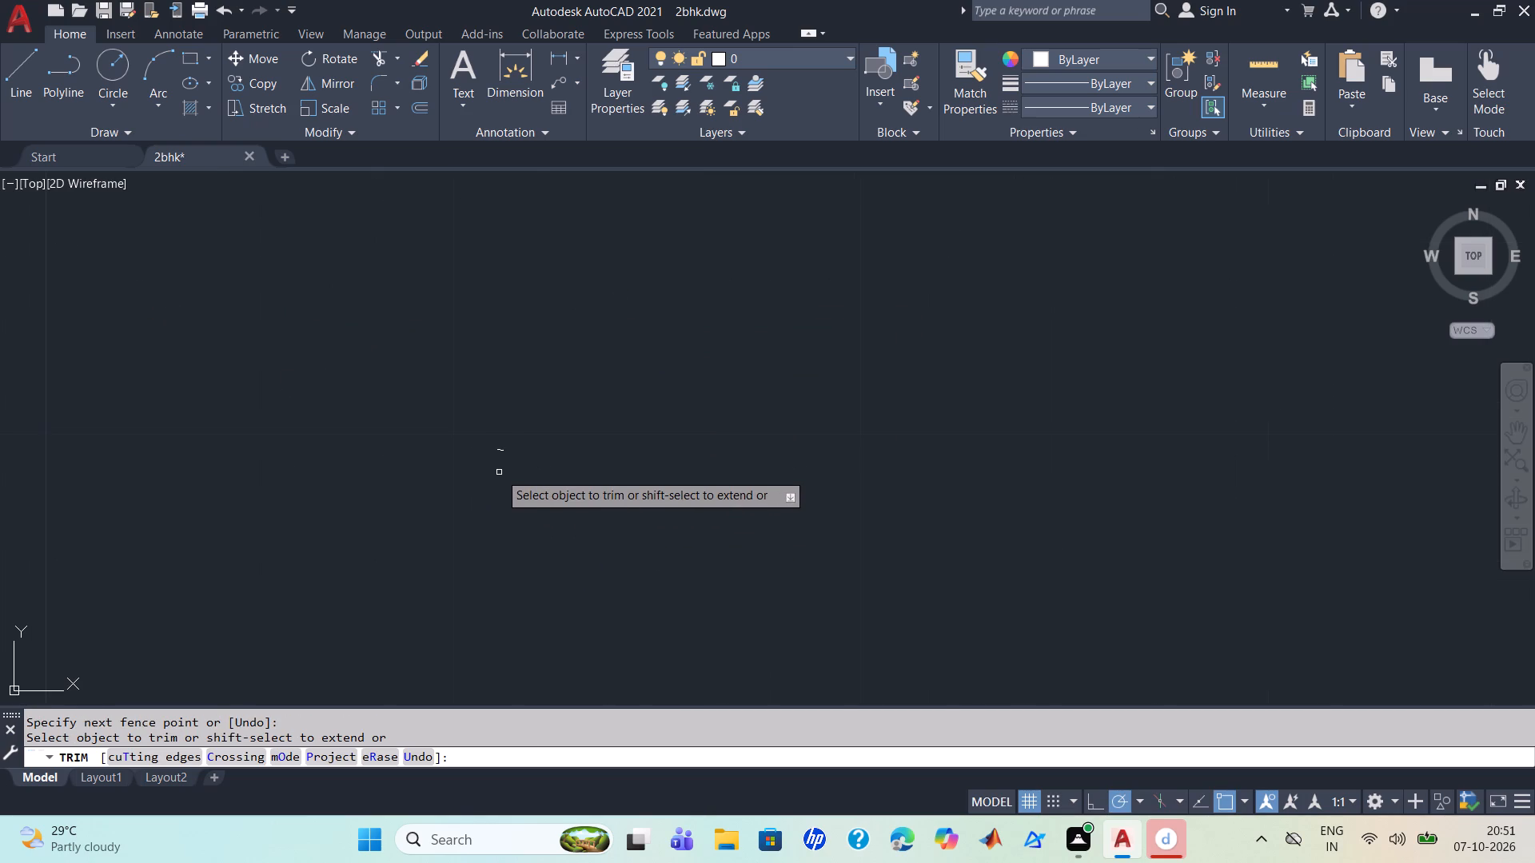
{"action": "middle_click_drag", "start_coordinate": [499, 472], "coordinate": [501, 451]}
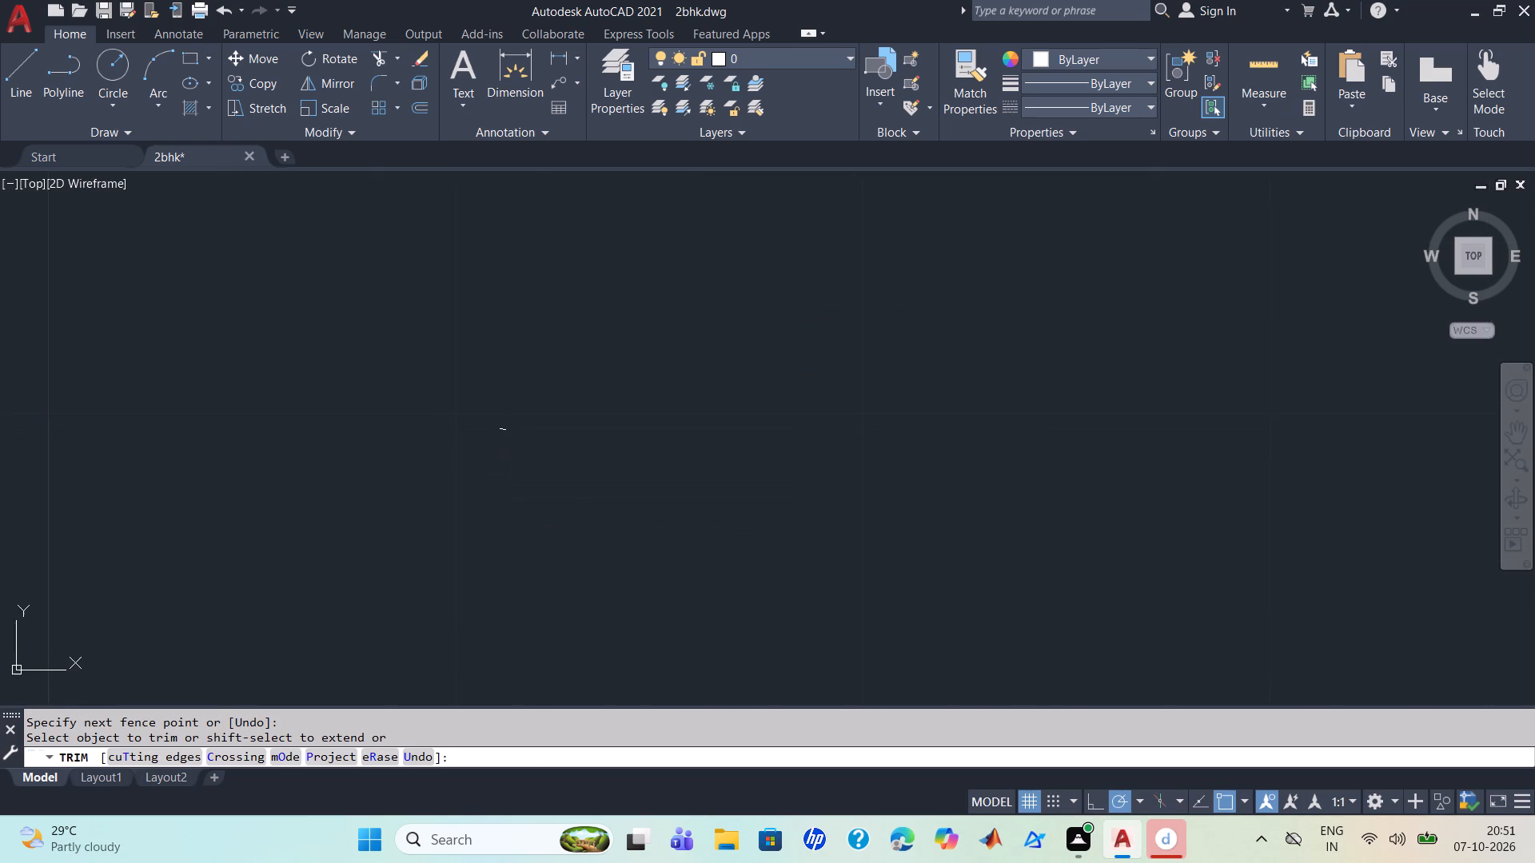
{"action": "scroll", "coordinate": [501, 451], "scroll_direction": "up", "scroll_amount": 3}
{"action": "left_click_drag", "start_coordinate": [503, 431], "coordinate": [503, 306]}
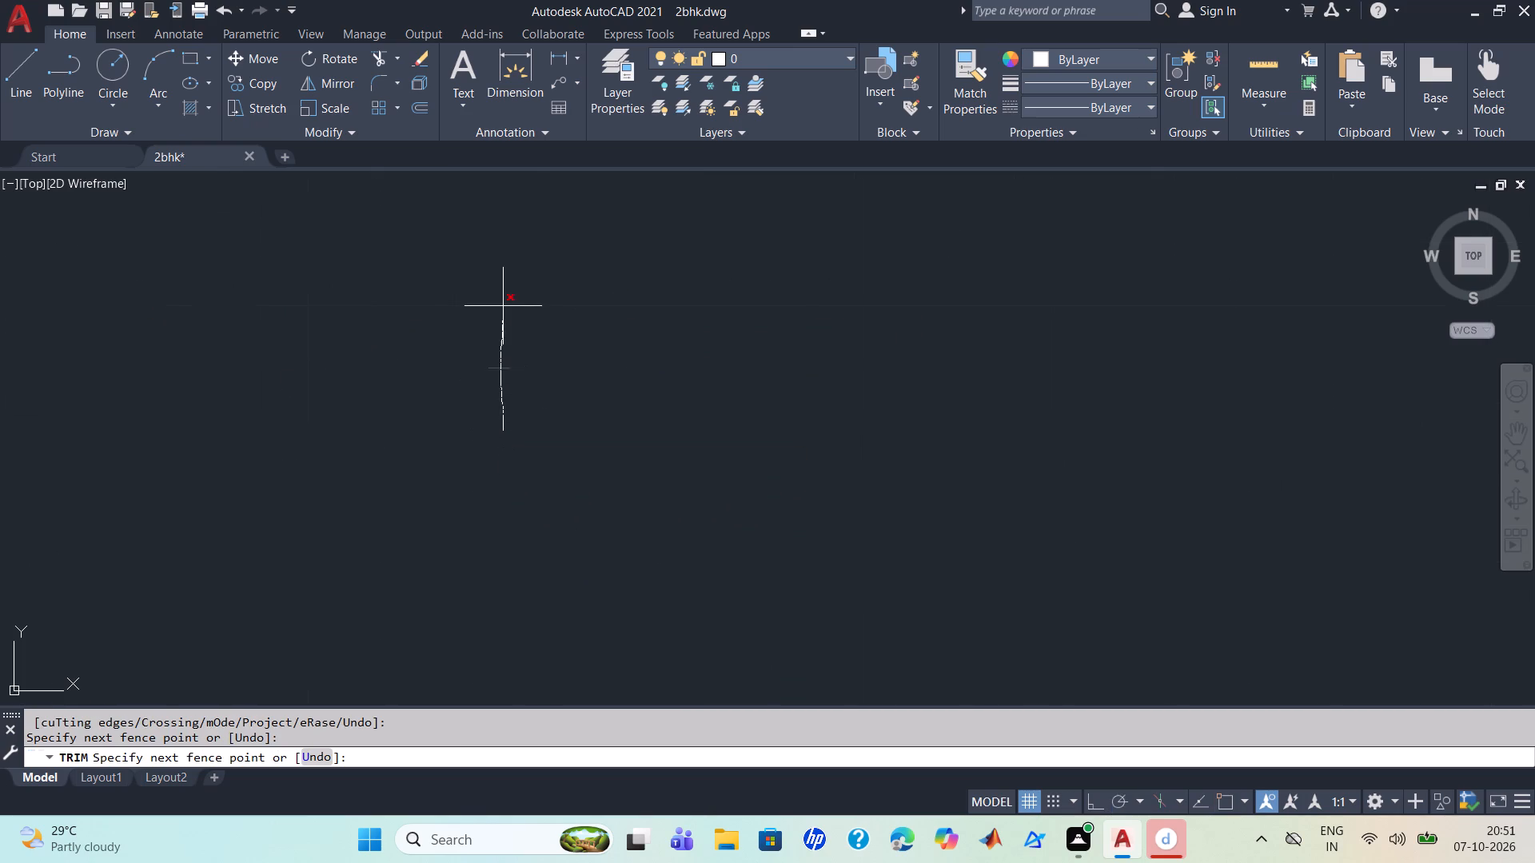
{"action": "left_click_drag", "start_coordinate": [503, 306], "coordinate": [504, 306]}
Trim the upper wall line between the leaf lines and across the opening of the upper-right room's door.
{"action": "scroll", "coordinate": [635, 338], "scroll_direction": "down", "scroll_amount": 10}
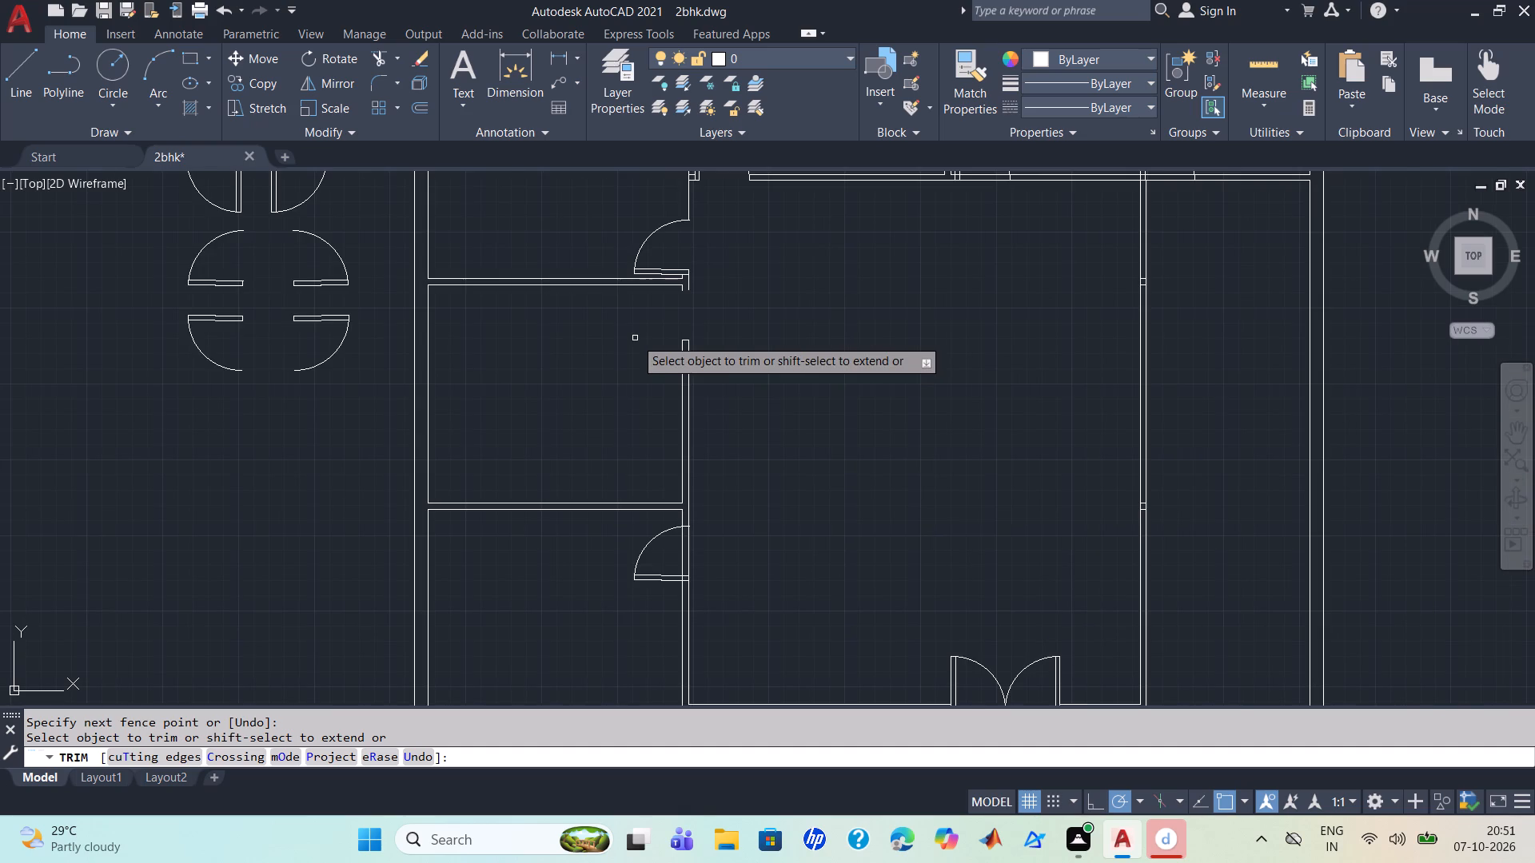
{"action": "scroll", "coordinate": [635, 338], "scroll_direction": "down", "scroll_amount": 1}
{"action": "scroll", "coordinate": [690, 307], "scroll_direction": "up", "scroll_amount": 2}
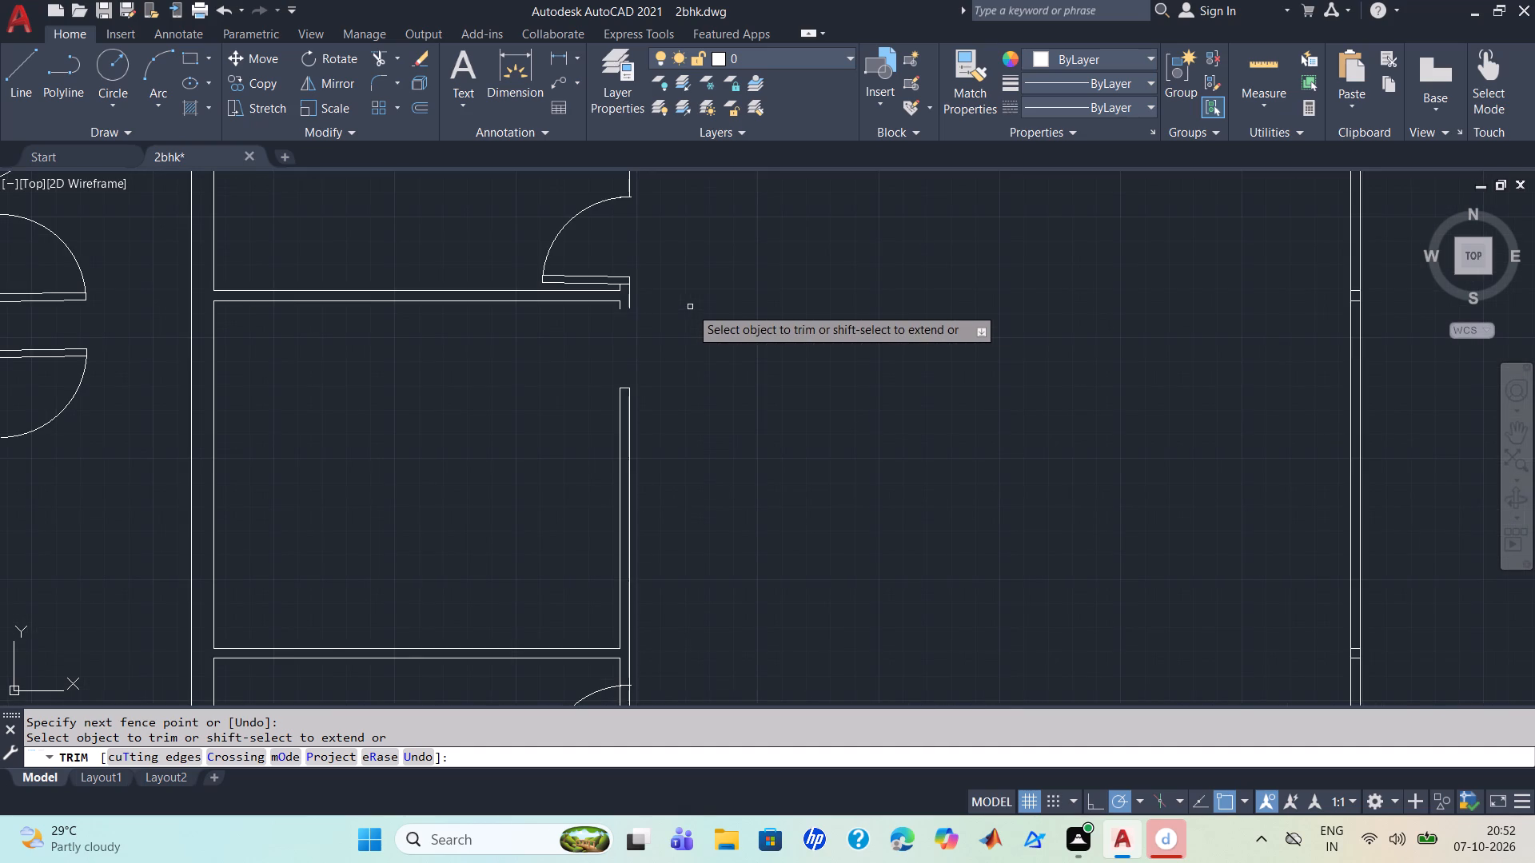
{"action": "scroll", "coordinate": [690, 307], "scroll_direction": "up", "scroll_amount": 1}
{"action": "middle_click_drag", "start_coordinate": [690, 307], "coordinate": [767, 580]}
{"action": "scroll", "coordinate": [767, 580], "scroll_direction": "up", "scroll_amount": 2}
{"action": "scroll", "coordinate": [767, 573], "scroll_direction": "down", "scroll_amount": 2}
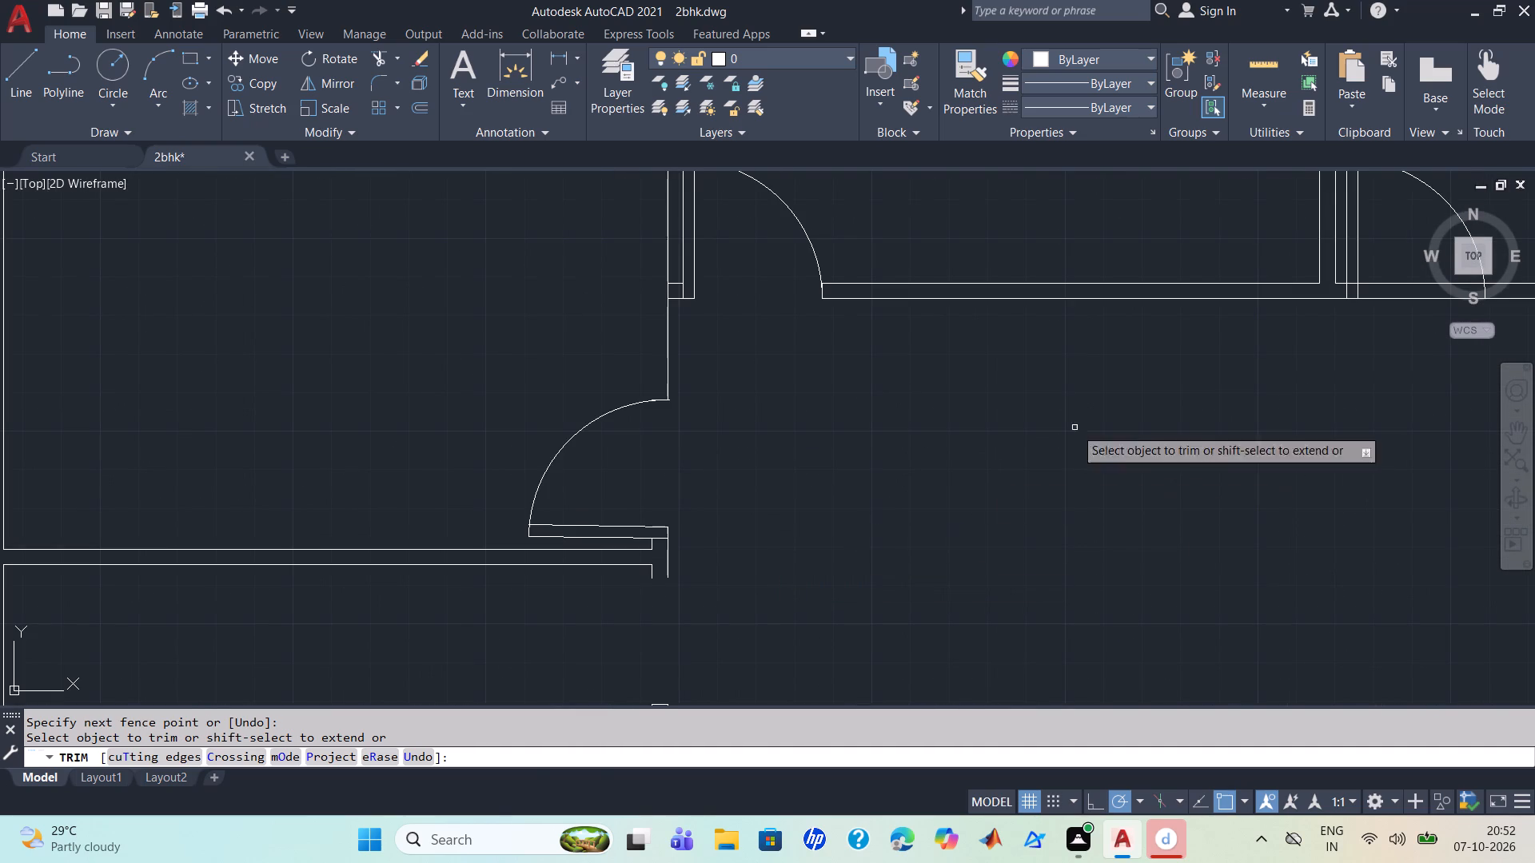
{"action": "middle_click_drag", "start_coordinate": [1186, 385], "coordinate": [652, 527]}
{"action": "scroll", "coordinate": [756, 487], "scroll_direction": "up", "scroll_amount": 1}
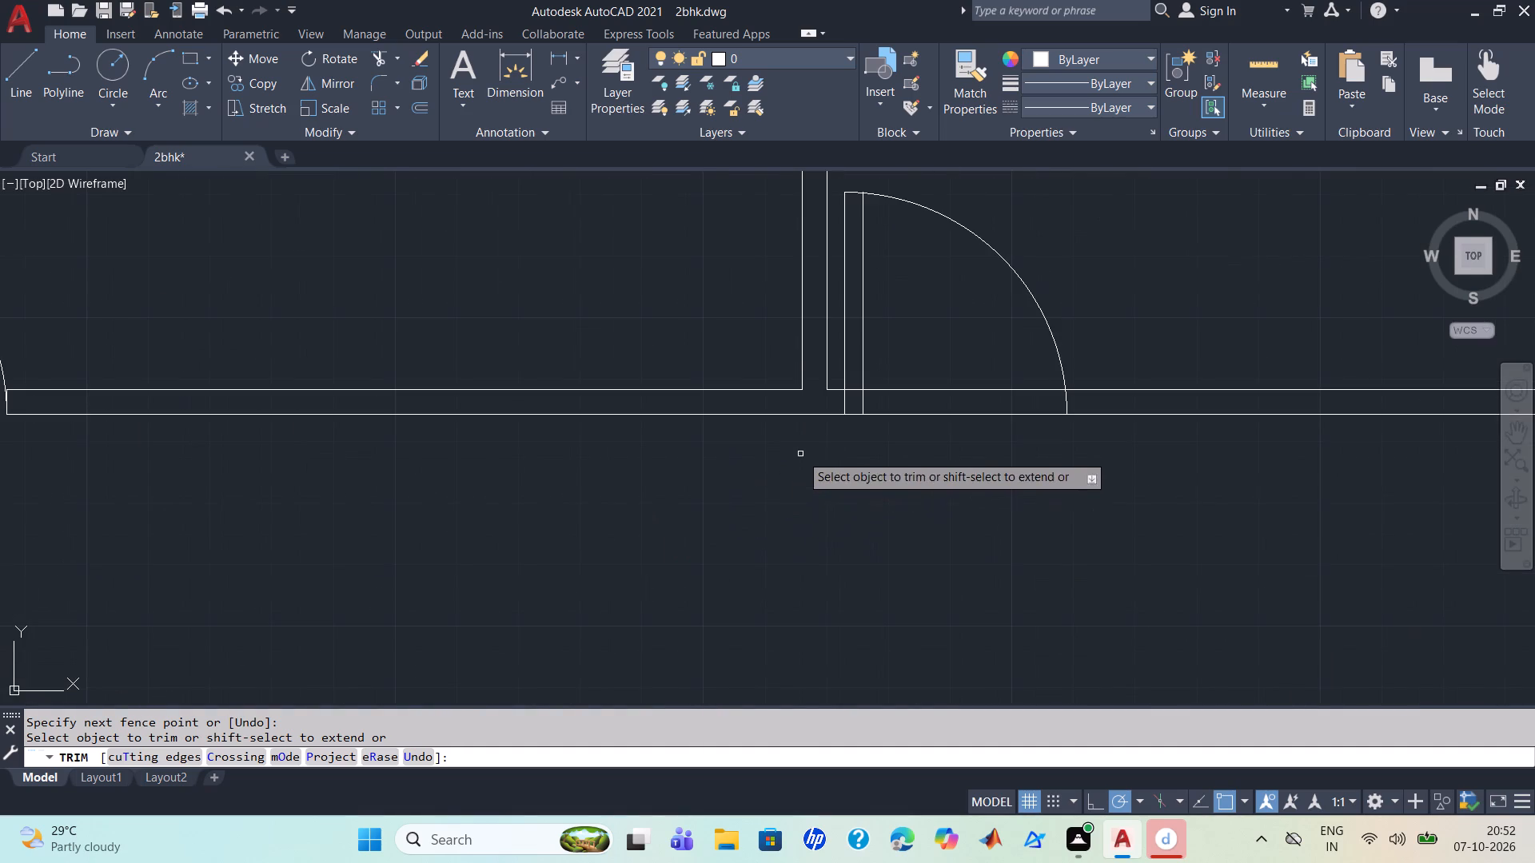
{"action": "left_click", "coordinate": [853, 392]}
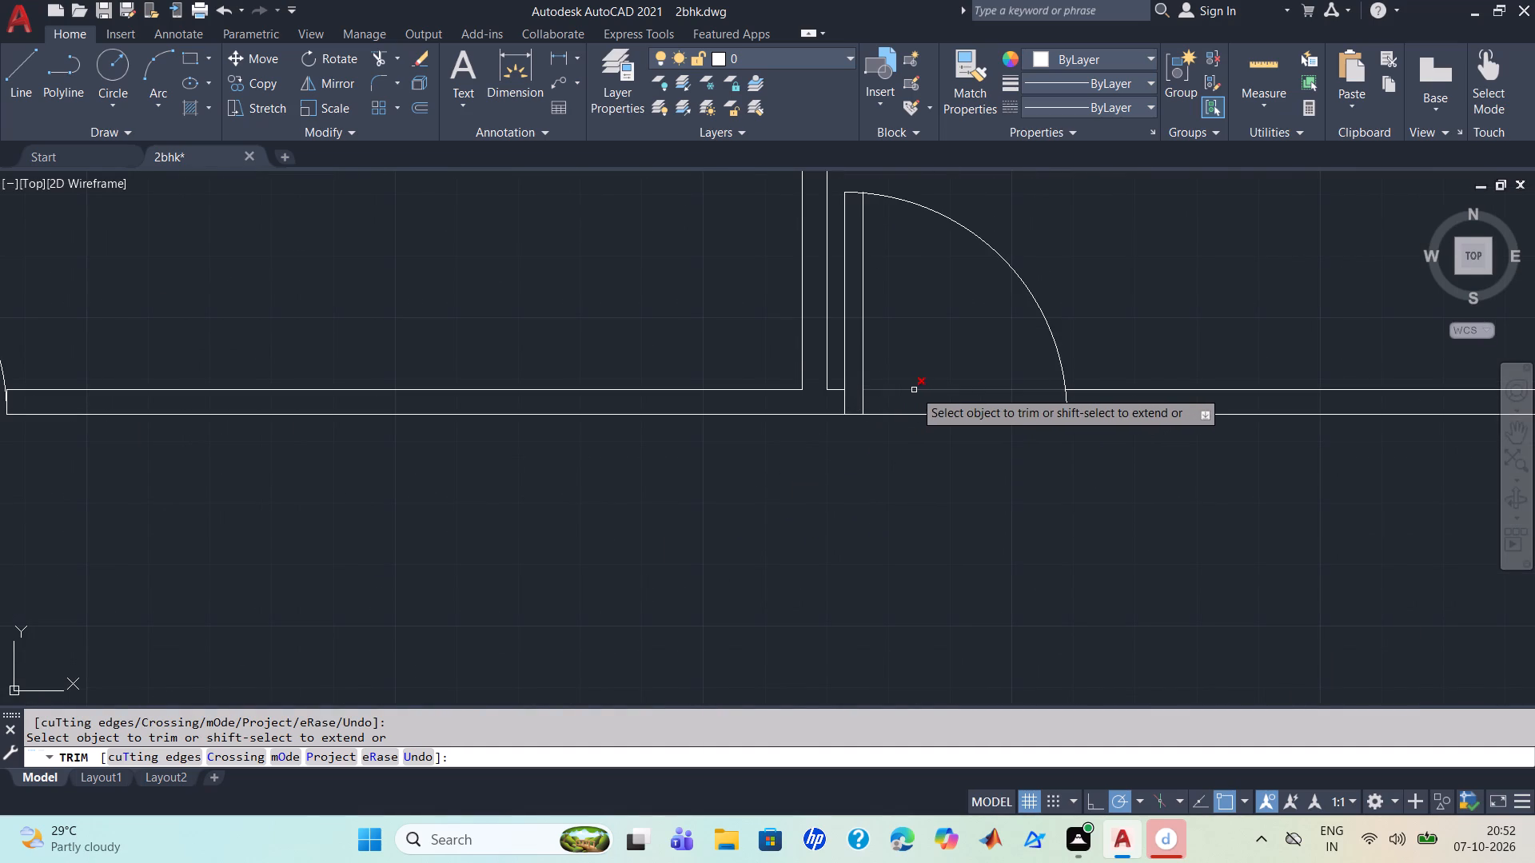
{"action": "left_click", "coordinate": [914, 390]}
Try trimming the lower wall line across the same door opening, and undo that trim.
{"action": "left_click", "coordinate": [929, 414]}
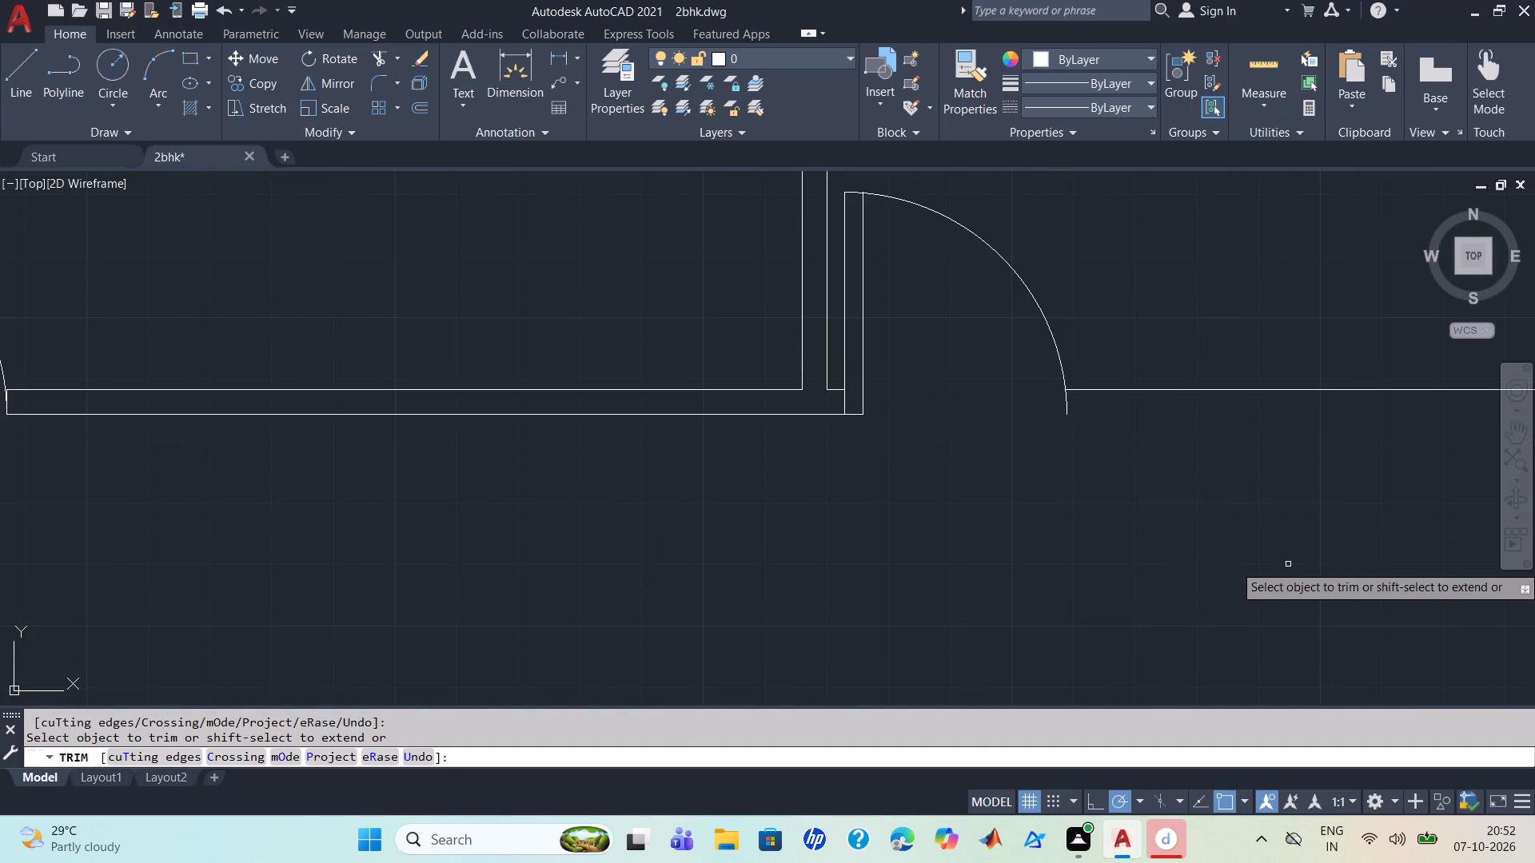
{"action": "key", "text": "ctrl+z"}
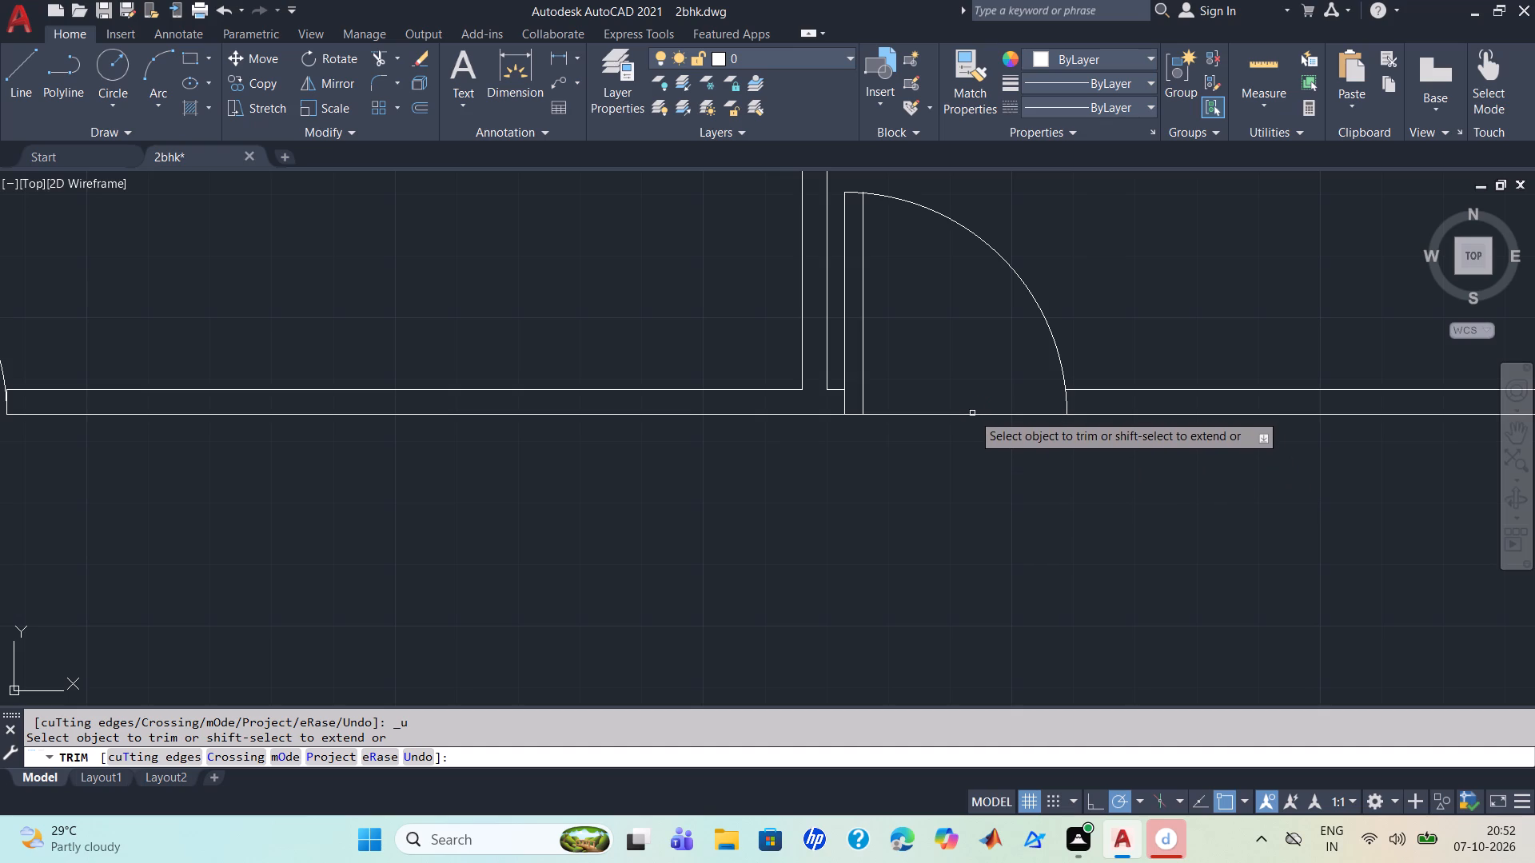
Trim away the surplus door symbol above the hall's upper-right corner, including its swing arc, leaf lines and leaf end line.
{"action": "scroll", "coordinate": [971, 415], "scroll_direction": "down", "scroll_amount": 2}
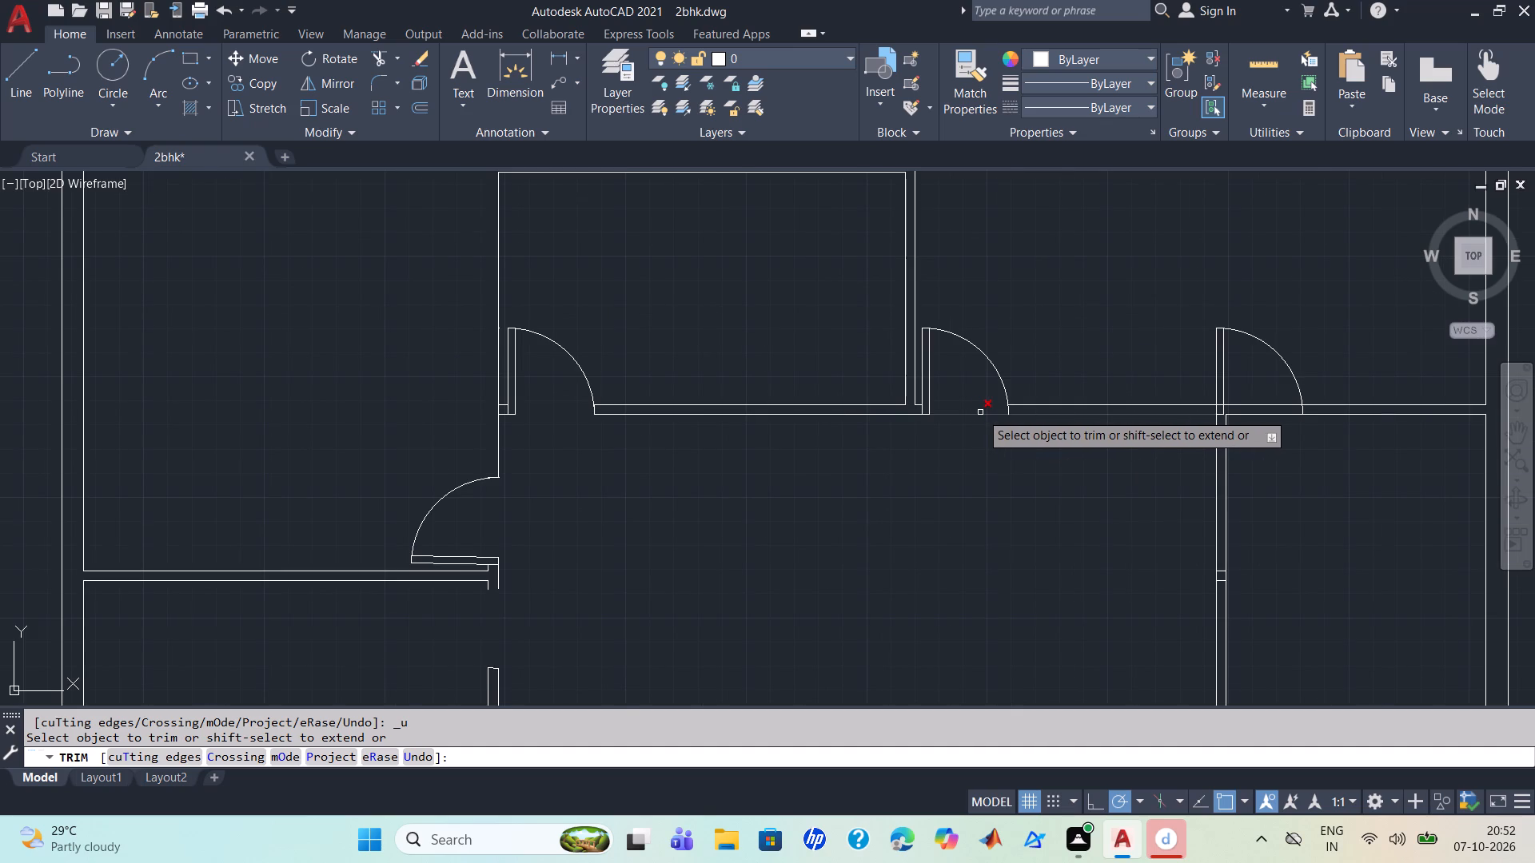
{"action": "left_click", "coordinate": [1223, 387]}
{"action": "left_click_drag", "start_coordinate": [1198, 388], "coordinate": [1283, 344]}
{"action": "scroll", "coordinate": [1222, 354], "scroll_direction": "up", "scroll_amount": 2}
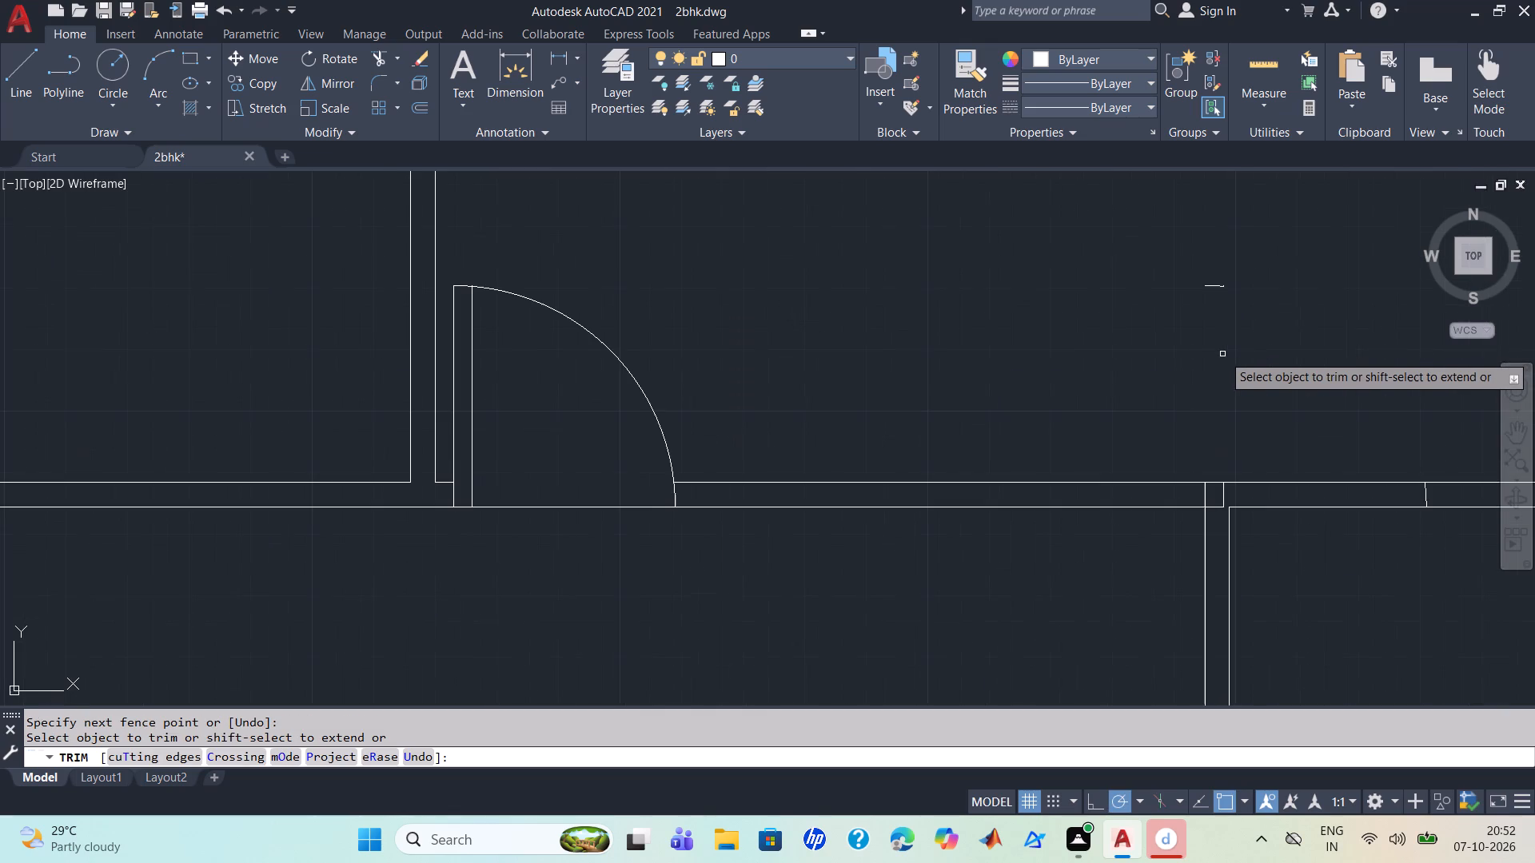
{"action": "left_click_drag", "start_coordinate": [1209, 300], "coordinate": [1210, 290]}
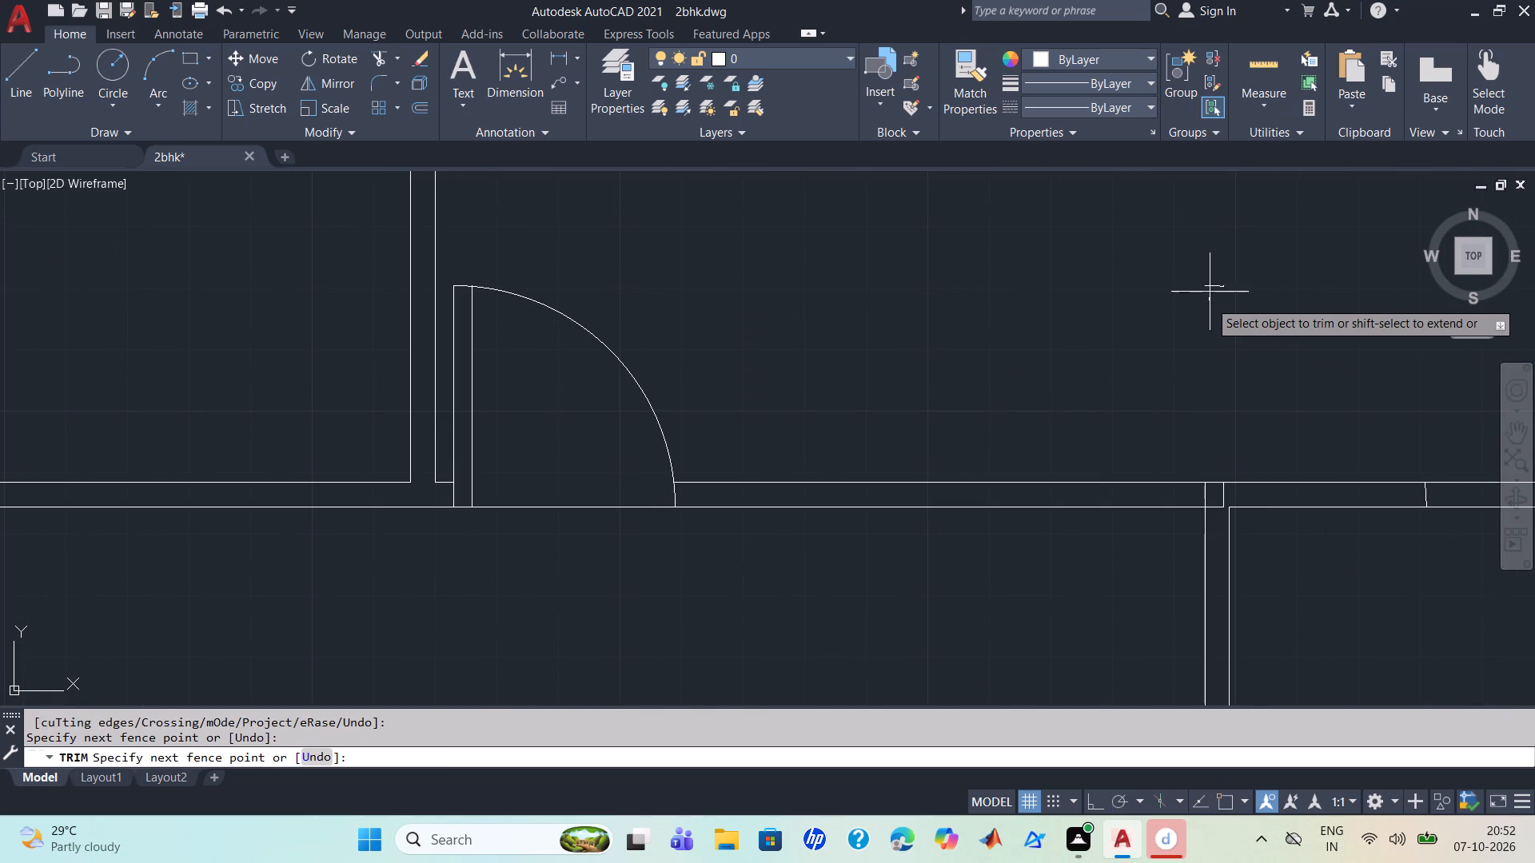
{"action": "left_click_drag", "start_coordinate": [1210, 290], "coordinate": [1212, 245]}
Trim the tiny leftover line fragment of that removed door symbol above the wall.
{"action": "scroll", "coordinate": [1289, 306], "scroll_direction": "up", "scroll_amount": 3}
{"action": "scroll", "coordinate": [1100, 269], "scroll_direction": "up", "scroll_amount": 1}
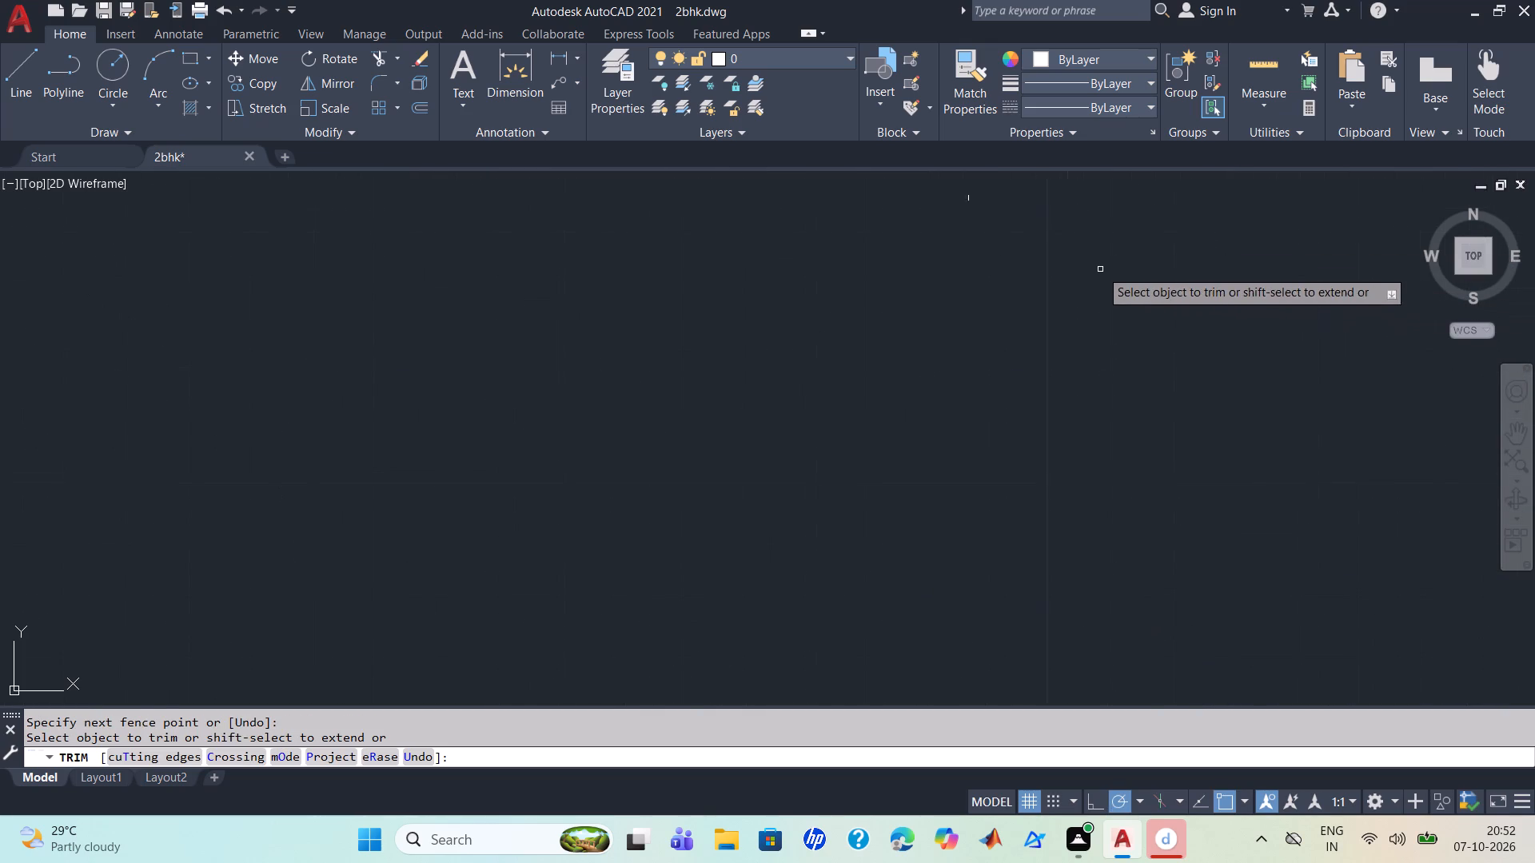
{"action": "scroll", "coordinate": [1100, 269], "scroll_direction": "up", "scroll_amount": 1}
{"action": "middle_click_drag", "start_coordinate": [931, 221], "coordinate": [975, 402]}
{"action": "scroll", "coordinate": [930, 220], "scroll_direction": "down", "scroll_amount": 1}
{"action": "scroll", "coordinate": [975, 401], "scroll_direction": "up", "scroll_amount": 1}
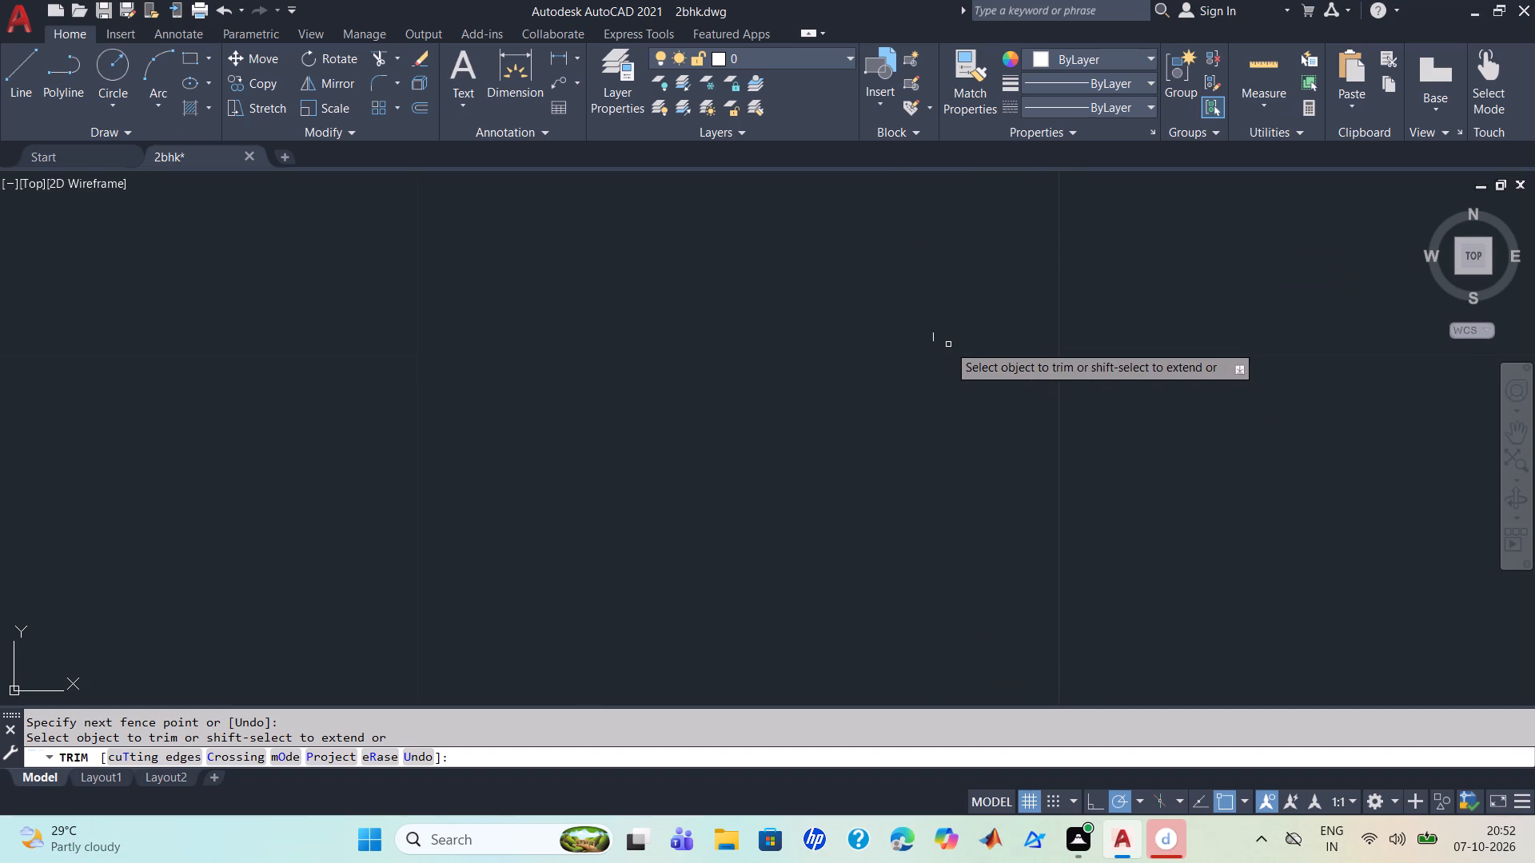
{"action": "left_click_drag", "start_coordinate": [947, 336], "coordinate": [914, 342]}
Trim the removed door's arc and leaf remnants within the wall thickness, and the lower wall line across the vertical wall junction.
{"action": "scroll", "coordinate": [1051, 361], "scroll_direction": "down", "scroll_amount": 3}
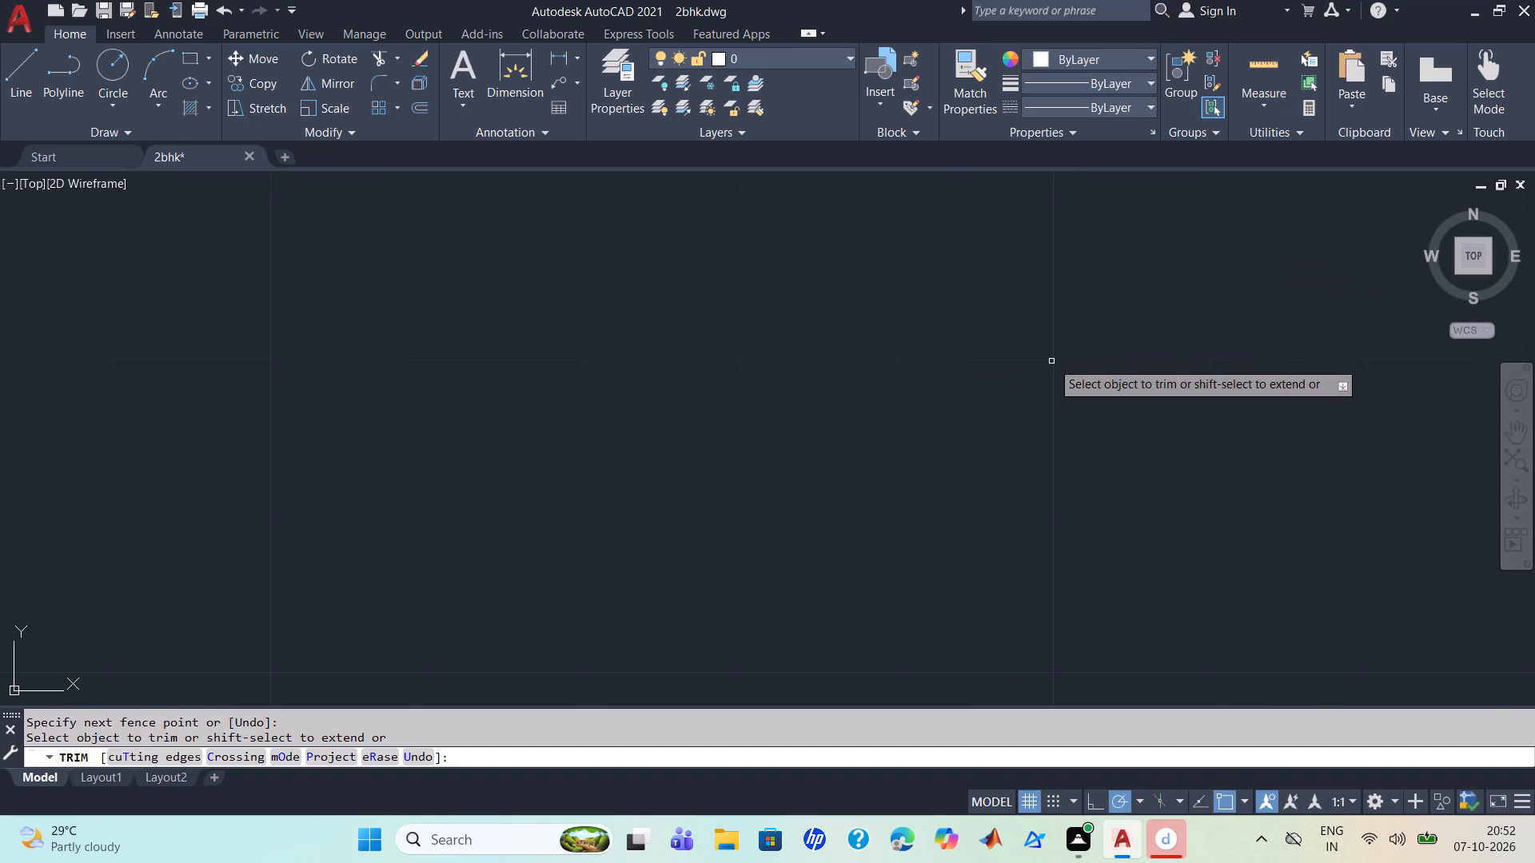
{"action": "scroll", "coordinate": [1051, 362], "scroll_direction": "down", "scroll_amount": 3}
{"action": "scroll", "coordinate": [1098, 430], "scroll_direction": "up", "scroll_amount": 2}
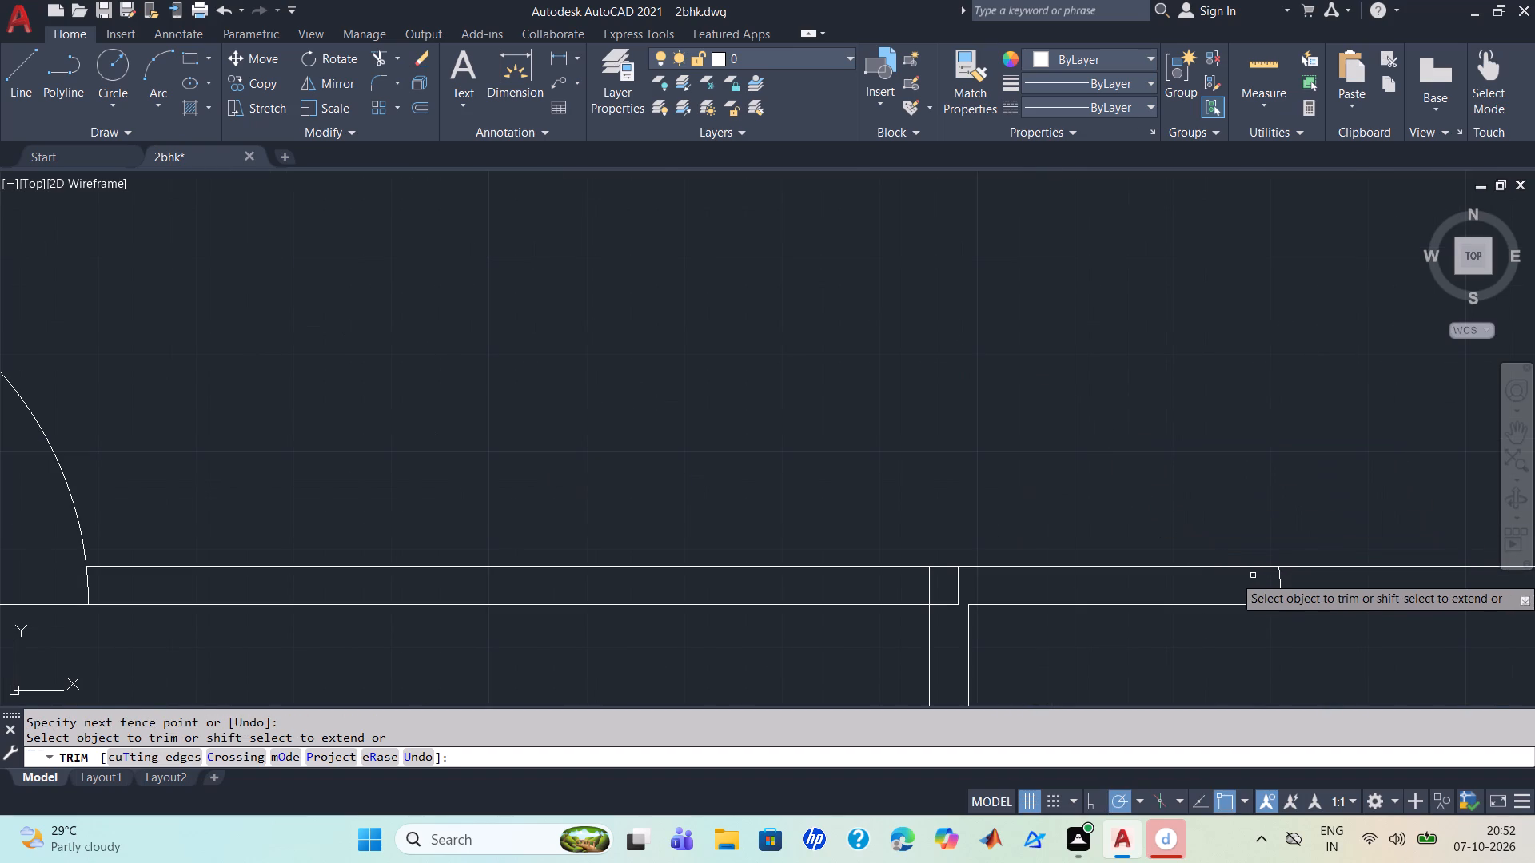
{"action": "left_click_drag", "start_coordinate": [1250, 579], "coordinate": [1310, 573]}
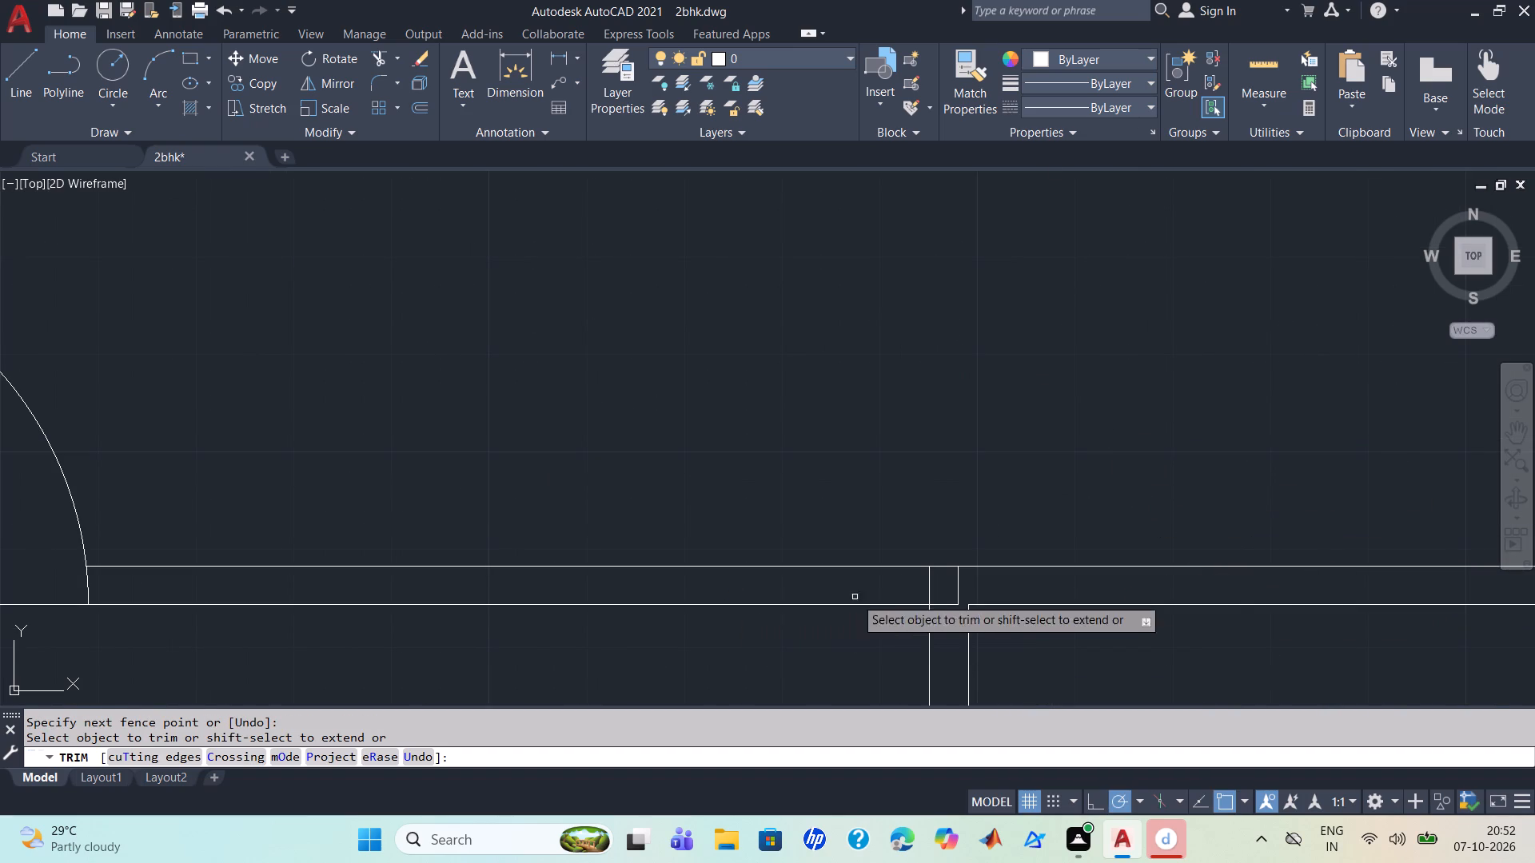
{"action": "left_click_drag", "start_coordinate": [907, 591], "coordinate": [1008, 590]}
{"action": "left_click_drag", "start_coordinate": [946, 590], "coordinate": [958, 627]}
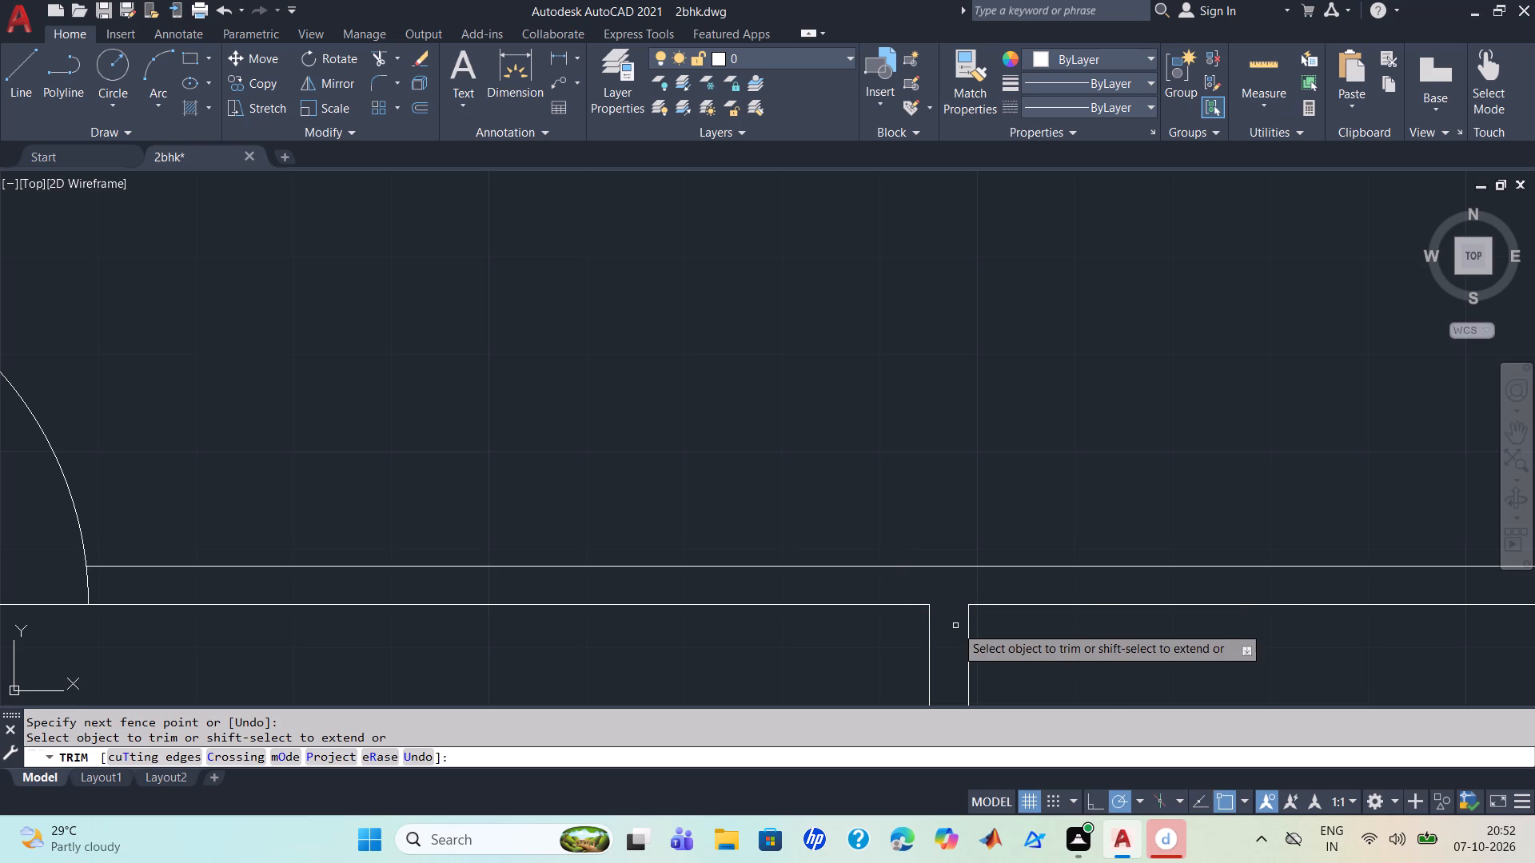
Examine the remaining doors and openings around the hall, down to the lower-left room's door and the double door.
{"action": "scroll", "coordinate": [402, 503], "scroll_direction": "down", "scroll_amount": 4}
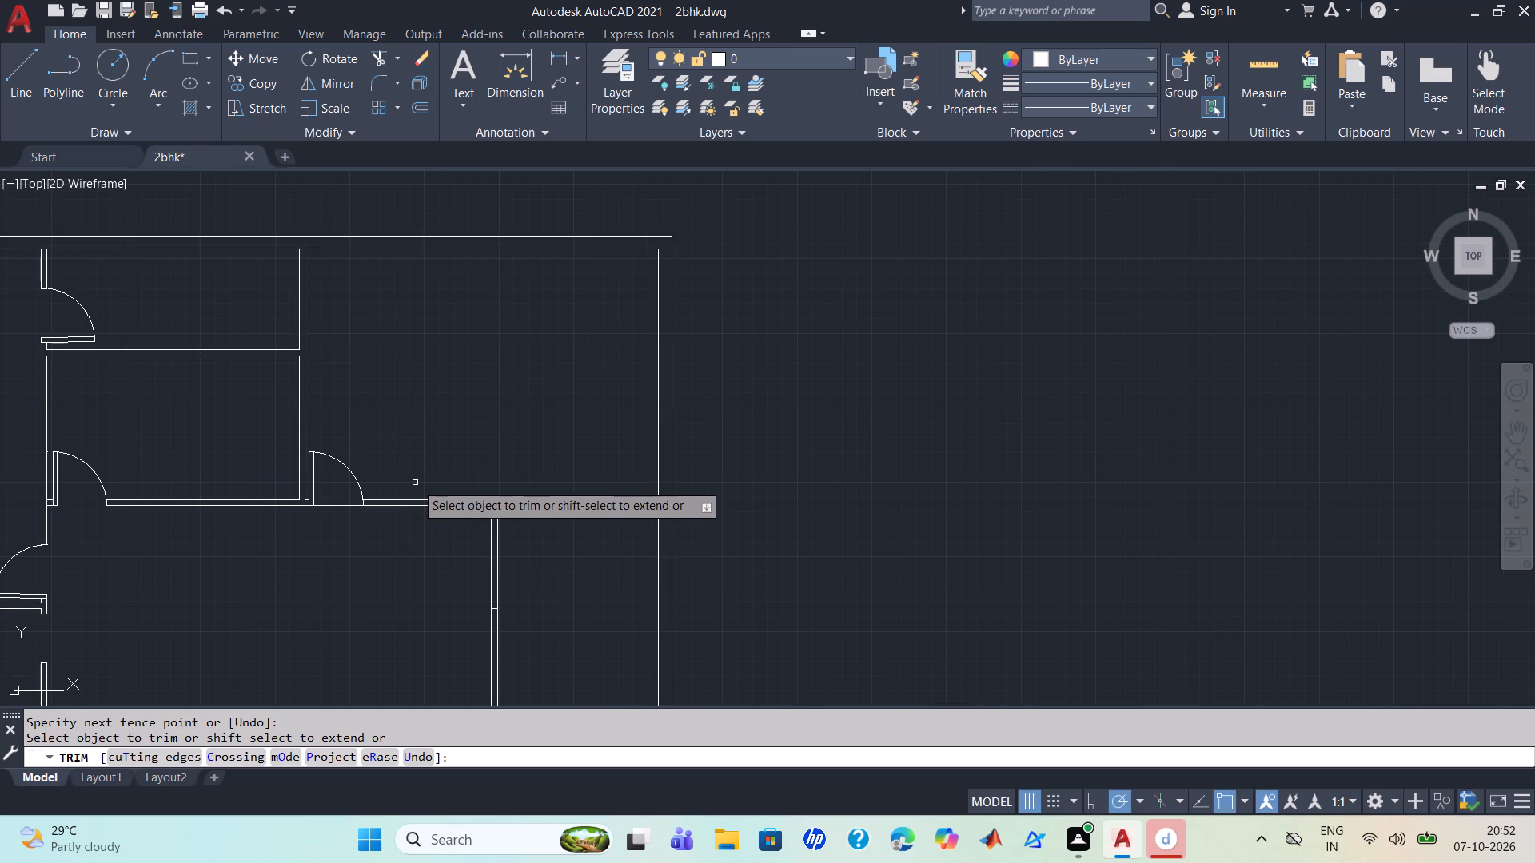
{"action": "middle_click_drag", "start_coordinate": [540, 618], "coordinate": [617, 461]}
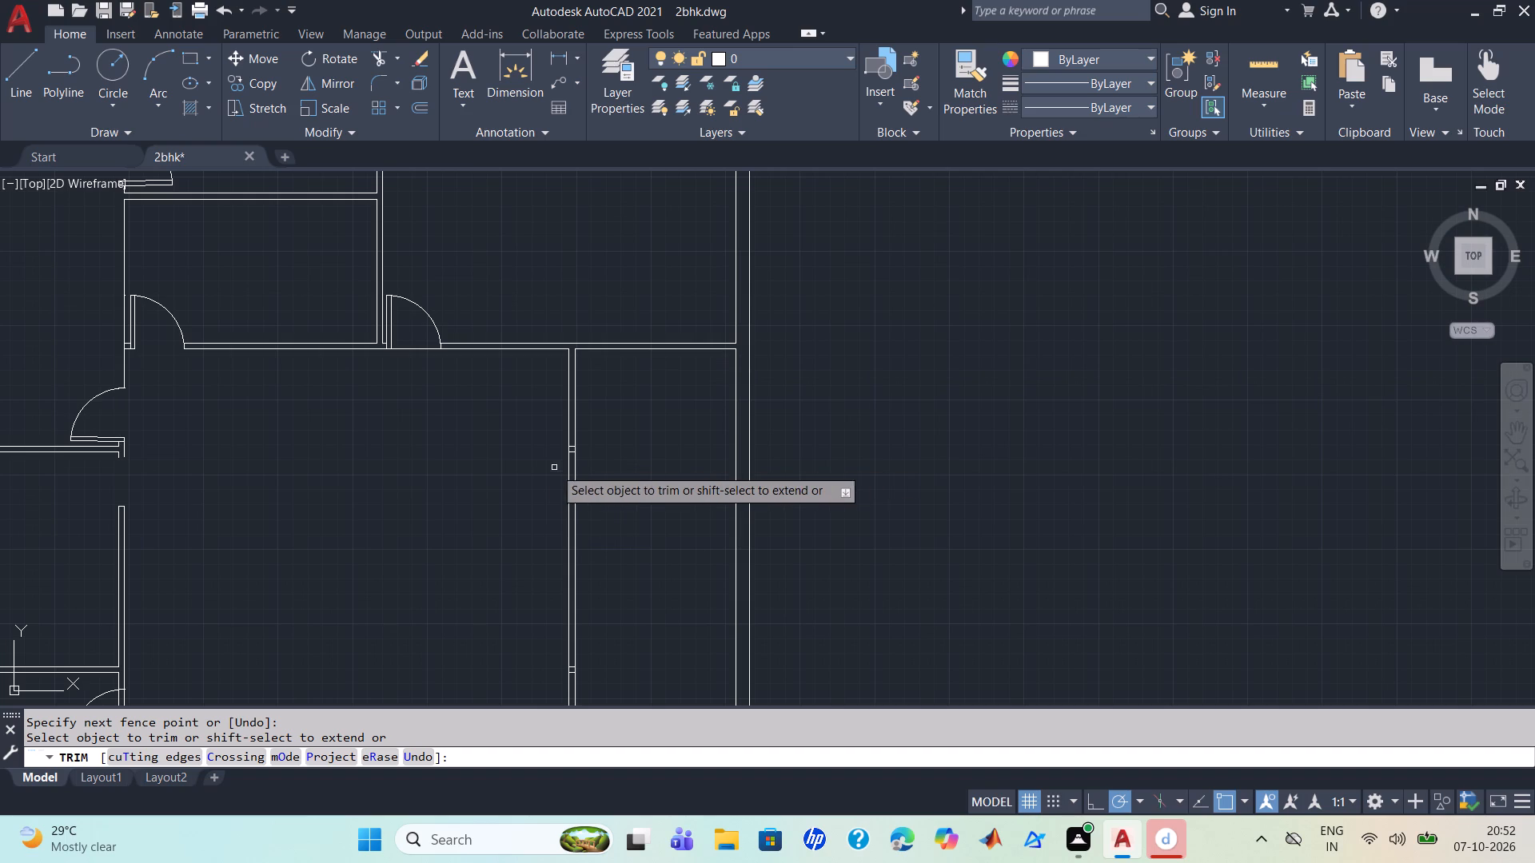
{"action": "scroll", "coordinate": [480, 482], "scroll_direction": "up", "scroll_amount": 1}
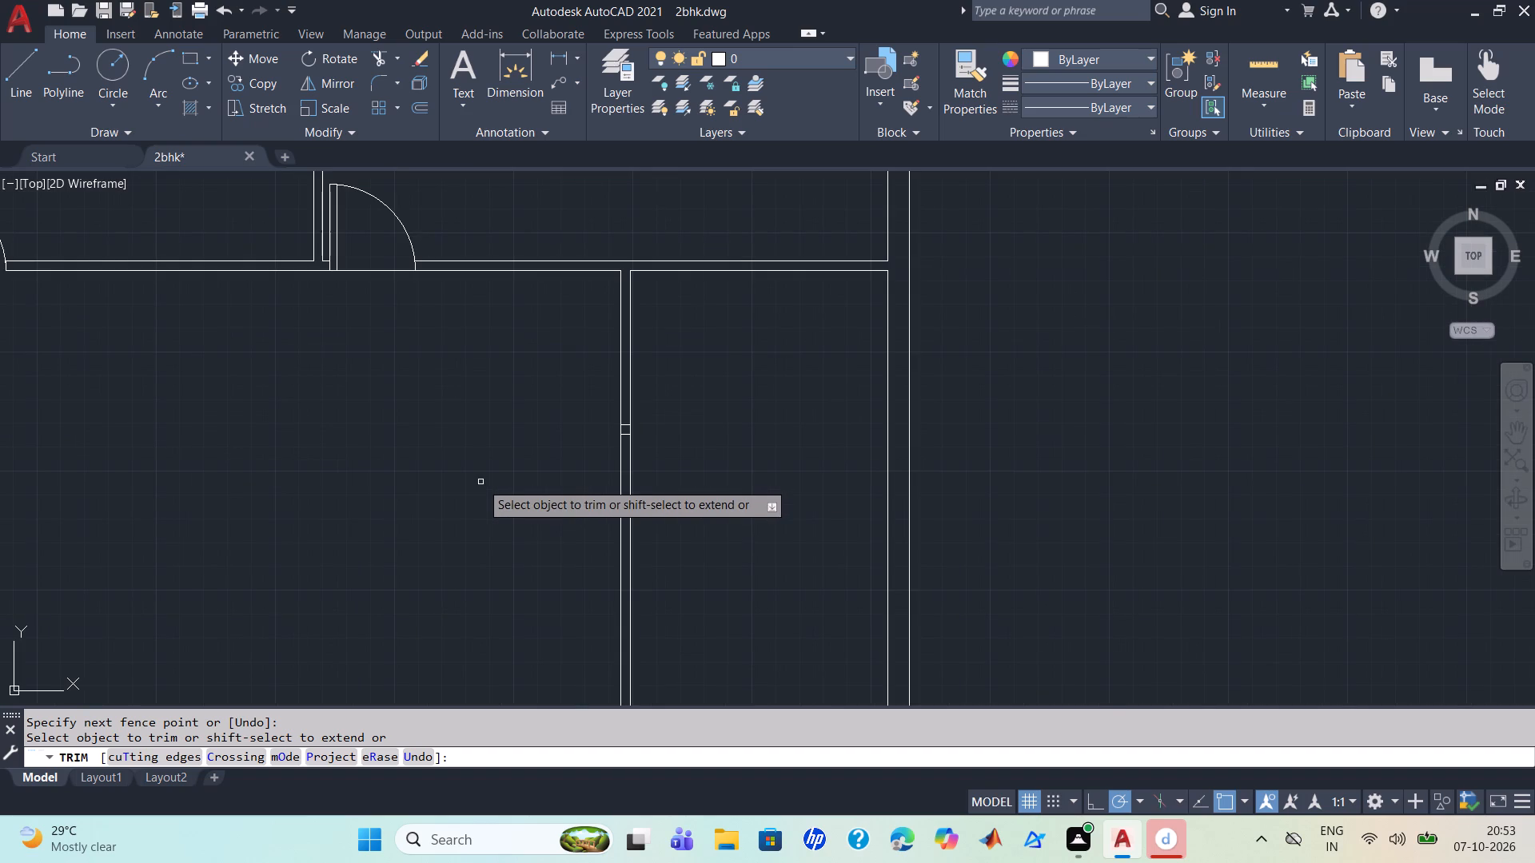
{"action": "scroll", "coordinate": [480, 482], "scroll_direction": "down", "scroll_amount": 2}
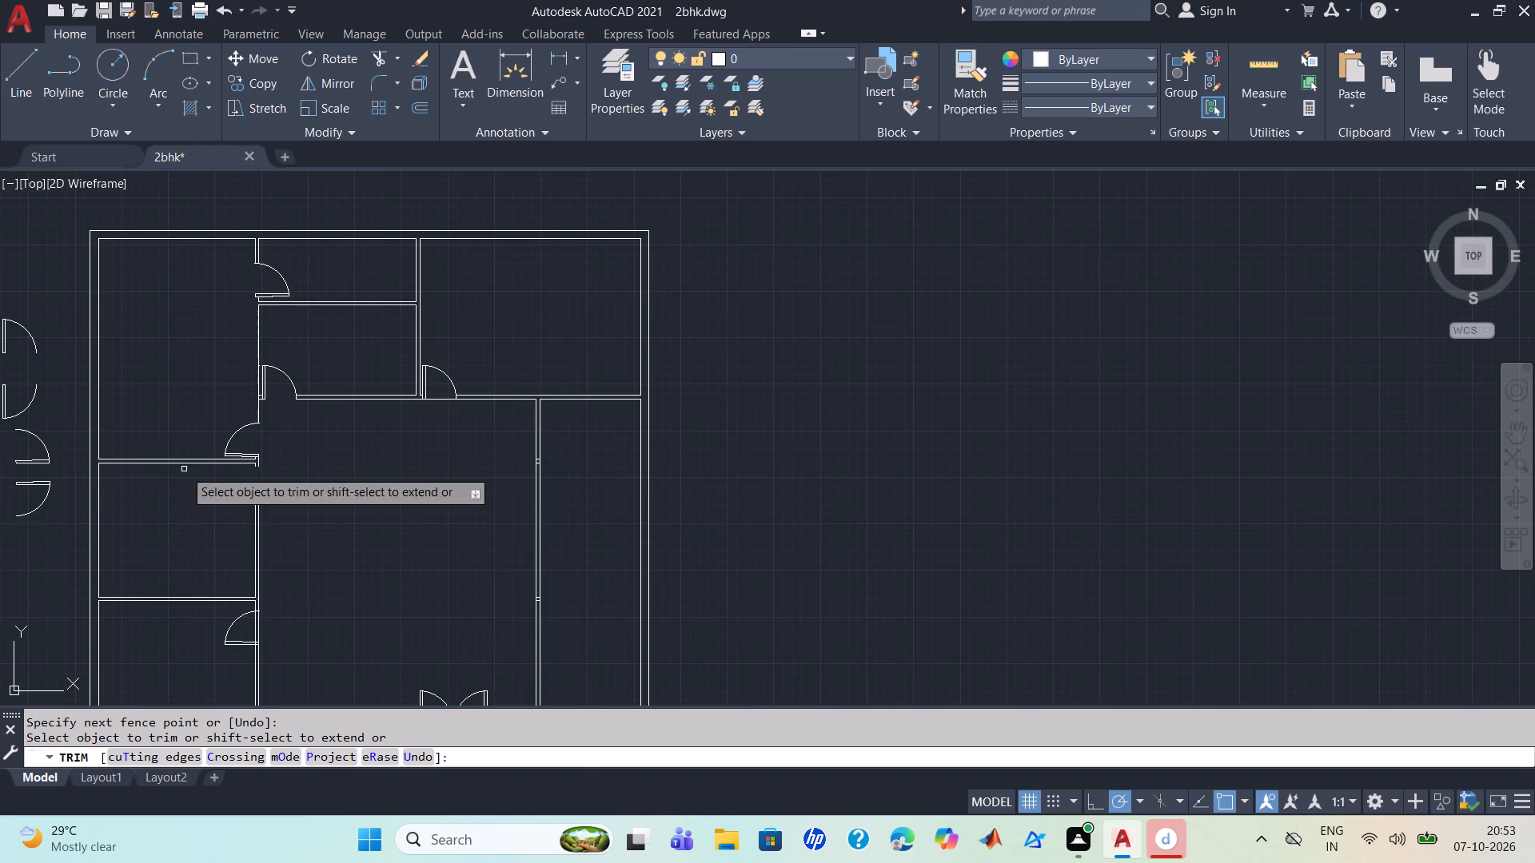
{"action": "scroll", "coordinate": [336, 581], "scroll_direction": "up", "scroll_amount": 1}
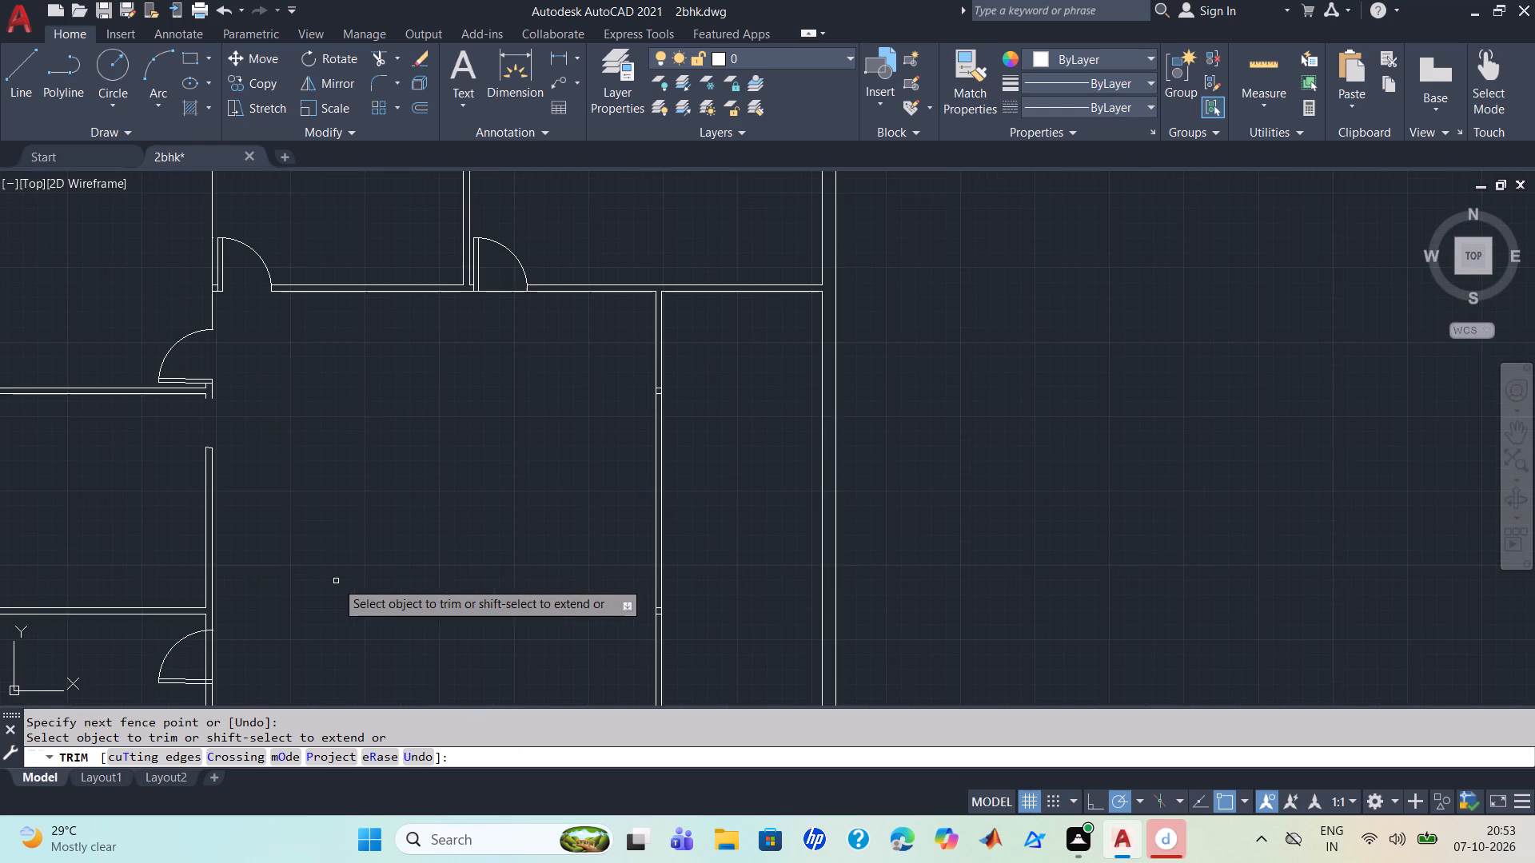
{"action": "middle_click_drag", "start_coordinate": [336, 581], "coordinate": [593, 427]}
{"action": "scroll", "coordinate": [336, 581], "scroll_direction": "down", "scroll_amount": 1}
{"action": "scroll", "coordinate": [610, 408], "scroll_direction": "up", "scroll_amount": 2}
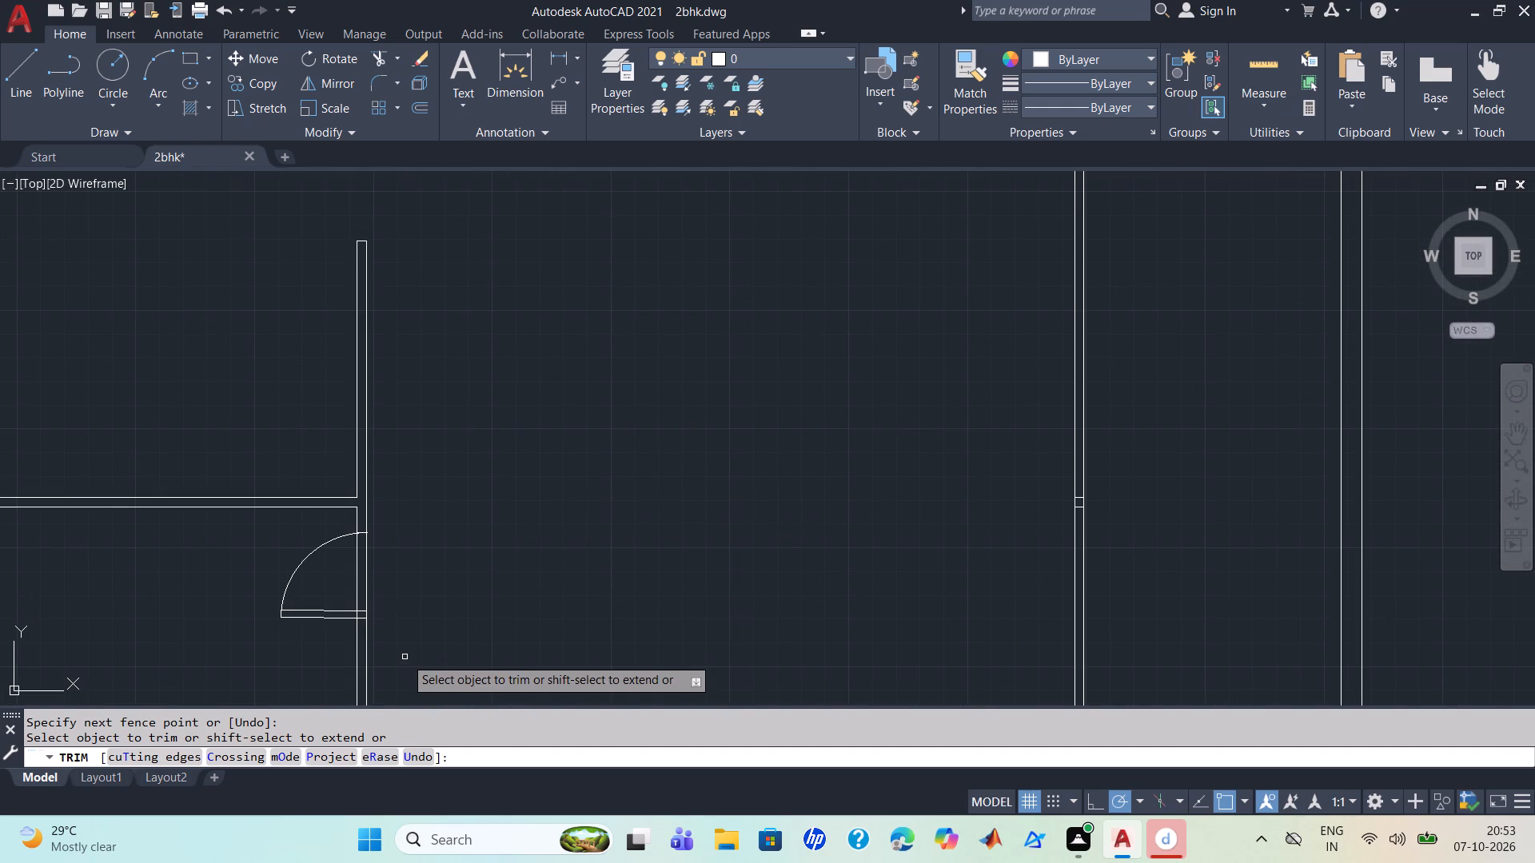
{"action": "middle_click_drag", "start_coordinate": [404, 650], "coordinate": [551, 501]}
{"action": "scroll", "coordinate": [404, 650], "scroll_direction": "down", "scroll_amount": 1}
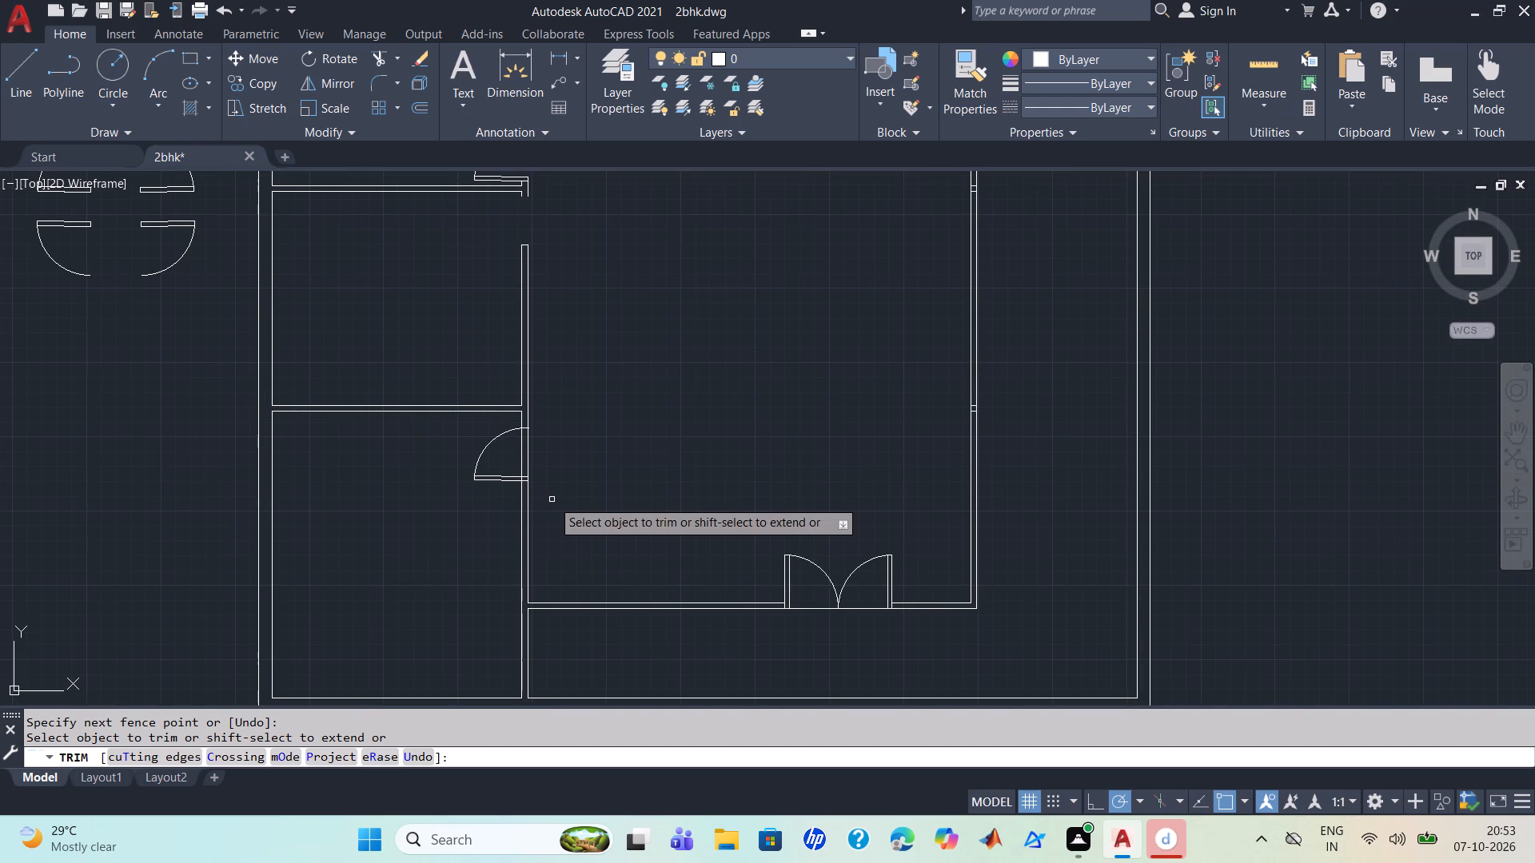
{"action": "key", "text": "Escape"}
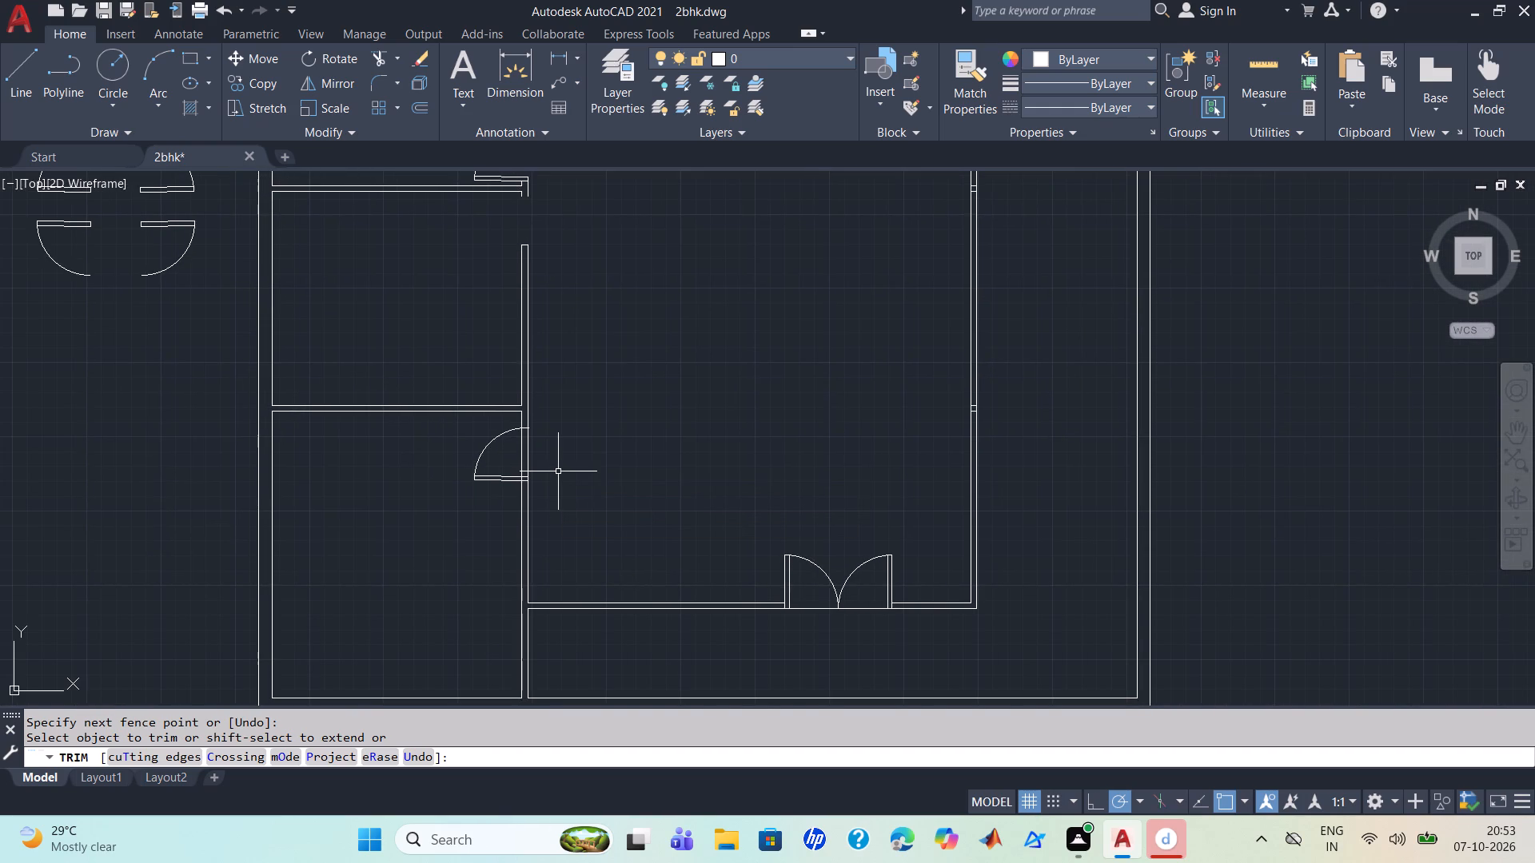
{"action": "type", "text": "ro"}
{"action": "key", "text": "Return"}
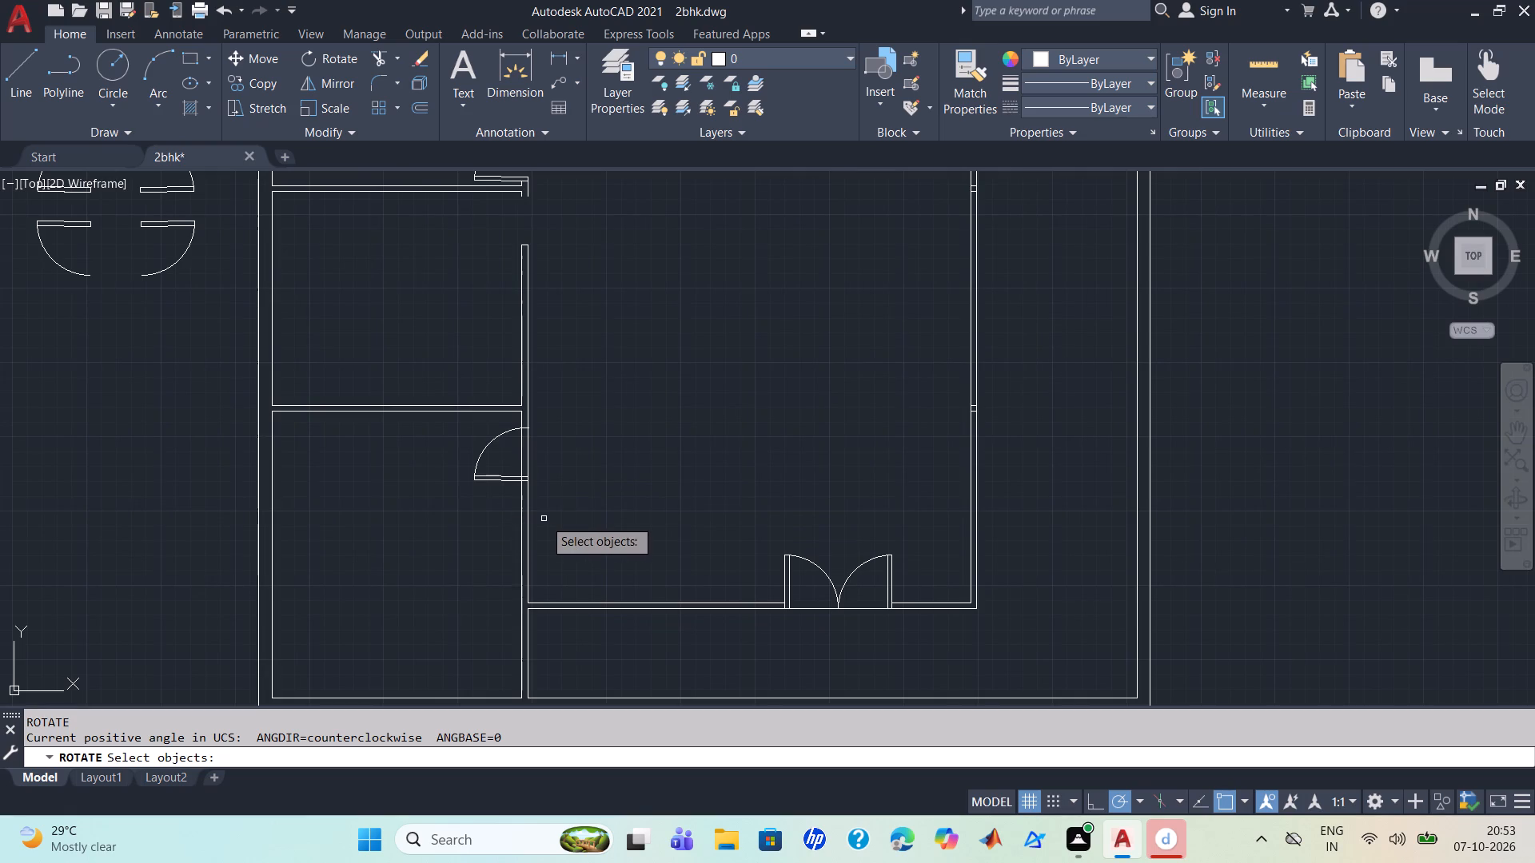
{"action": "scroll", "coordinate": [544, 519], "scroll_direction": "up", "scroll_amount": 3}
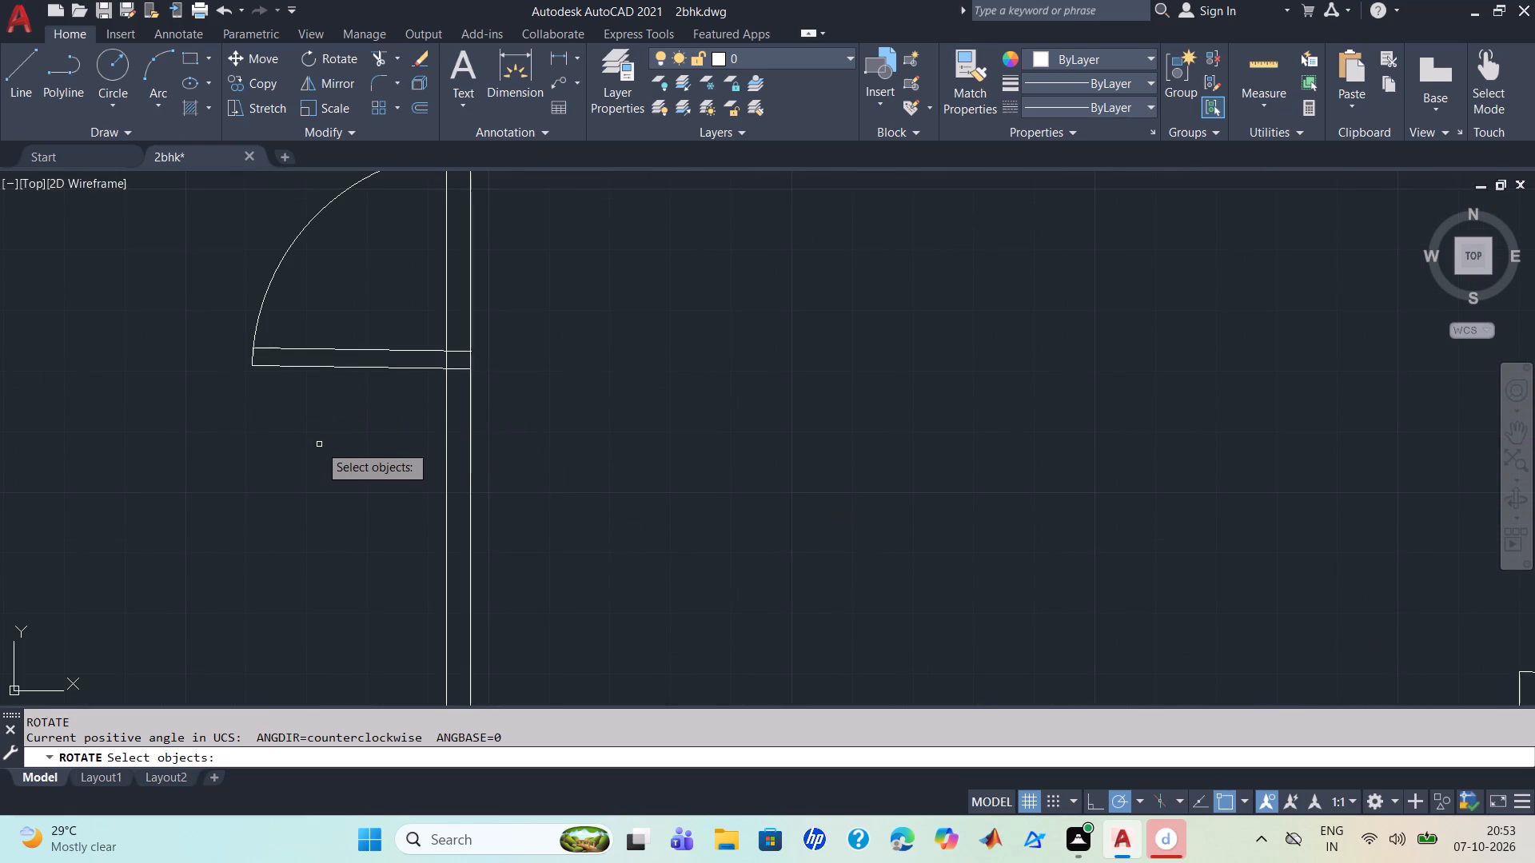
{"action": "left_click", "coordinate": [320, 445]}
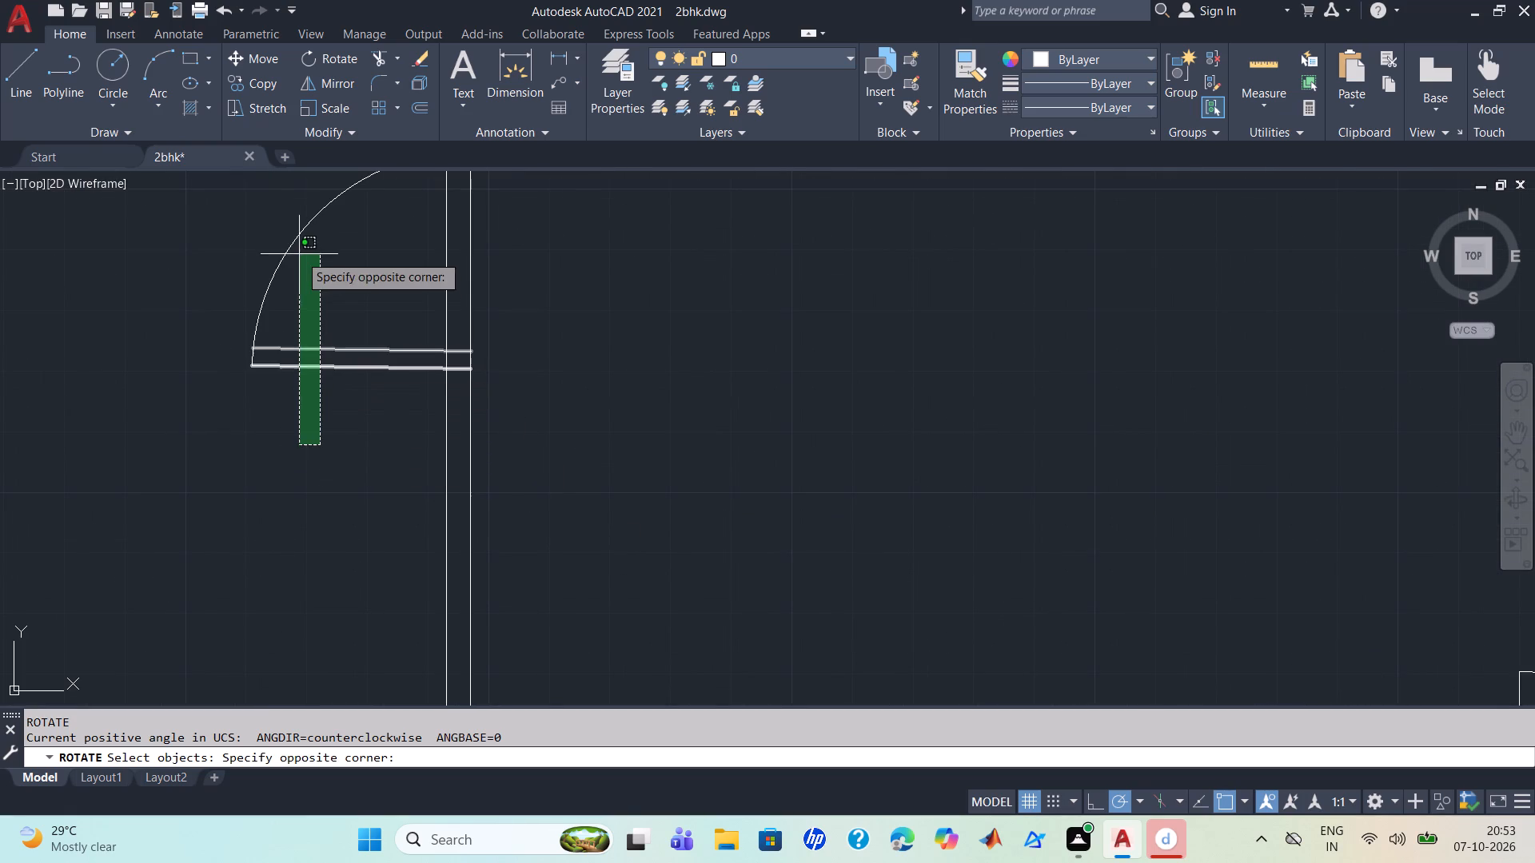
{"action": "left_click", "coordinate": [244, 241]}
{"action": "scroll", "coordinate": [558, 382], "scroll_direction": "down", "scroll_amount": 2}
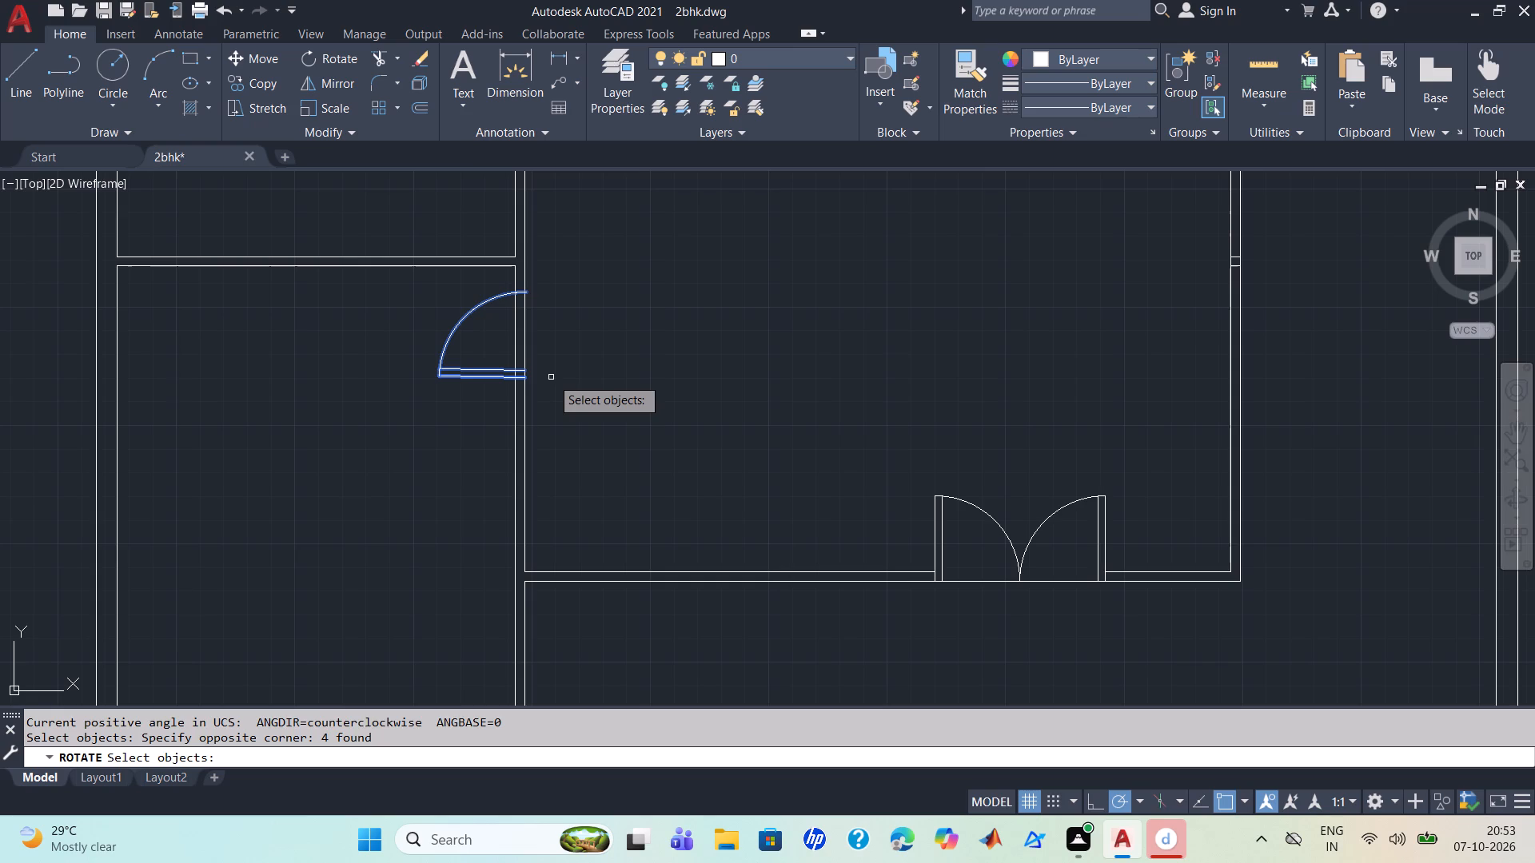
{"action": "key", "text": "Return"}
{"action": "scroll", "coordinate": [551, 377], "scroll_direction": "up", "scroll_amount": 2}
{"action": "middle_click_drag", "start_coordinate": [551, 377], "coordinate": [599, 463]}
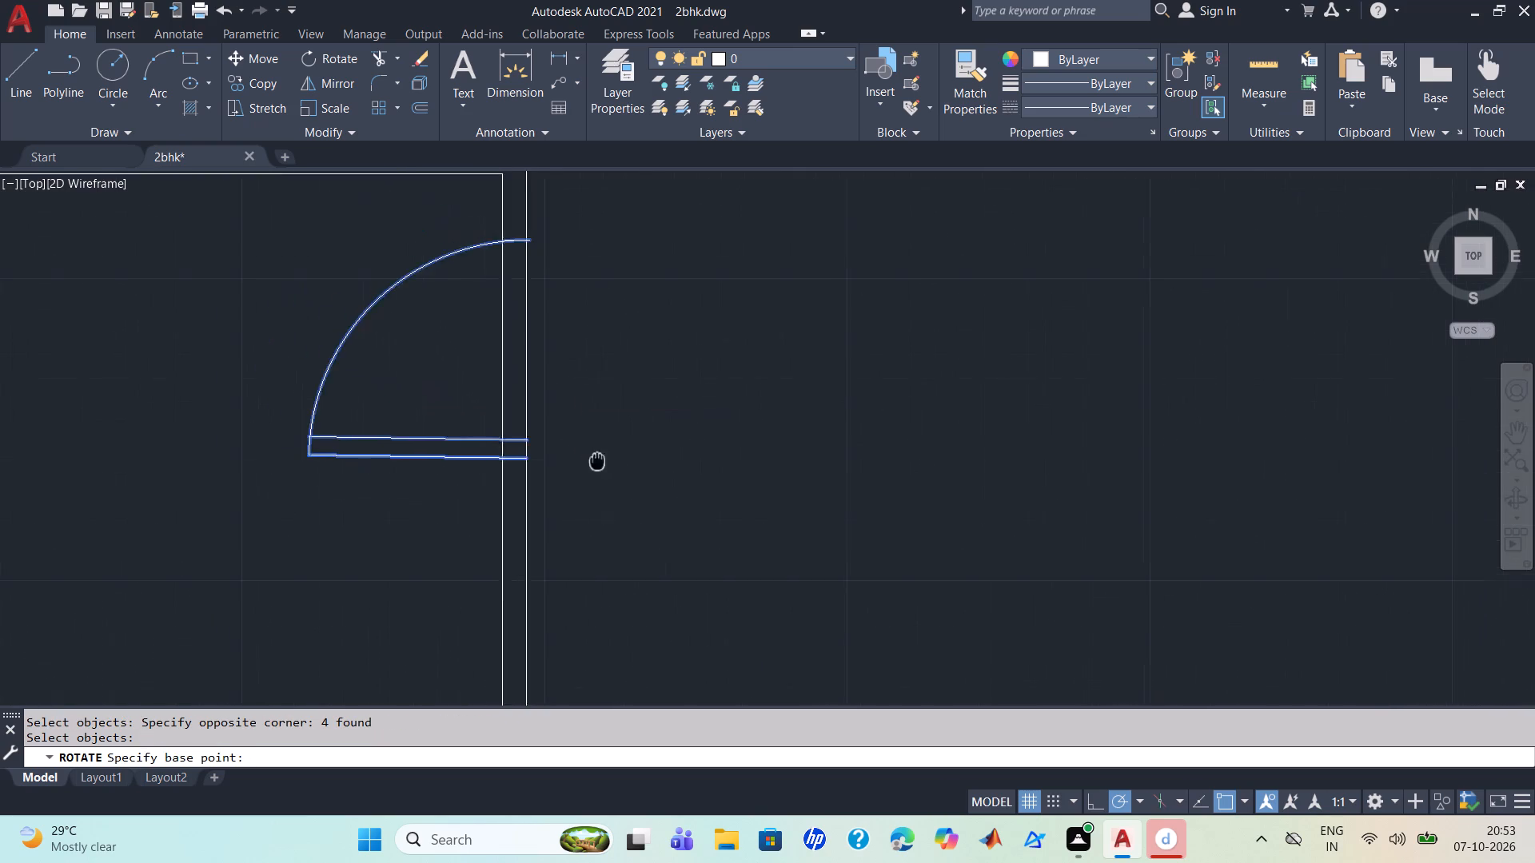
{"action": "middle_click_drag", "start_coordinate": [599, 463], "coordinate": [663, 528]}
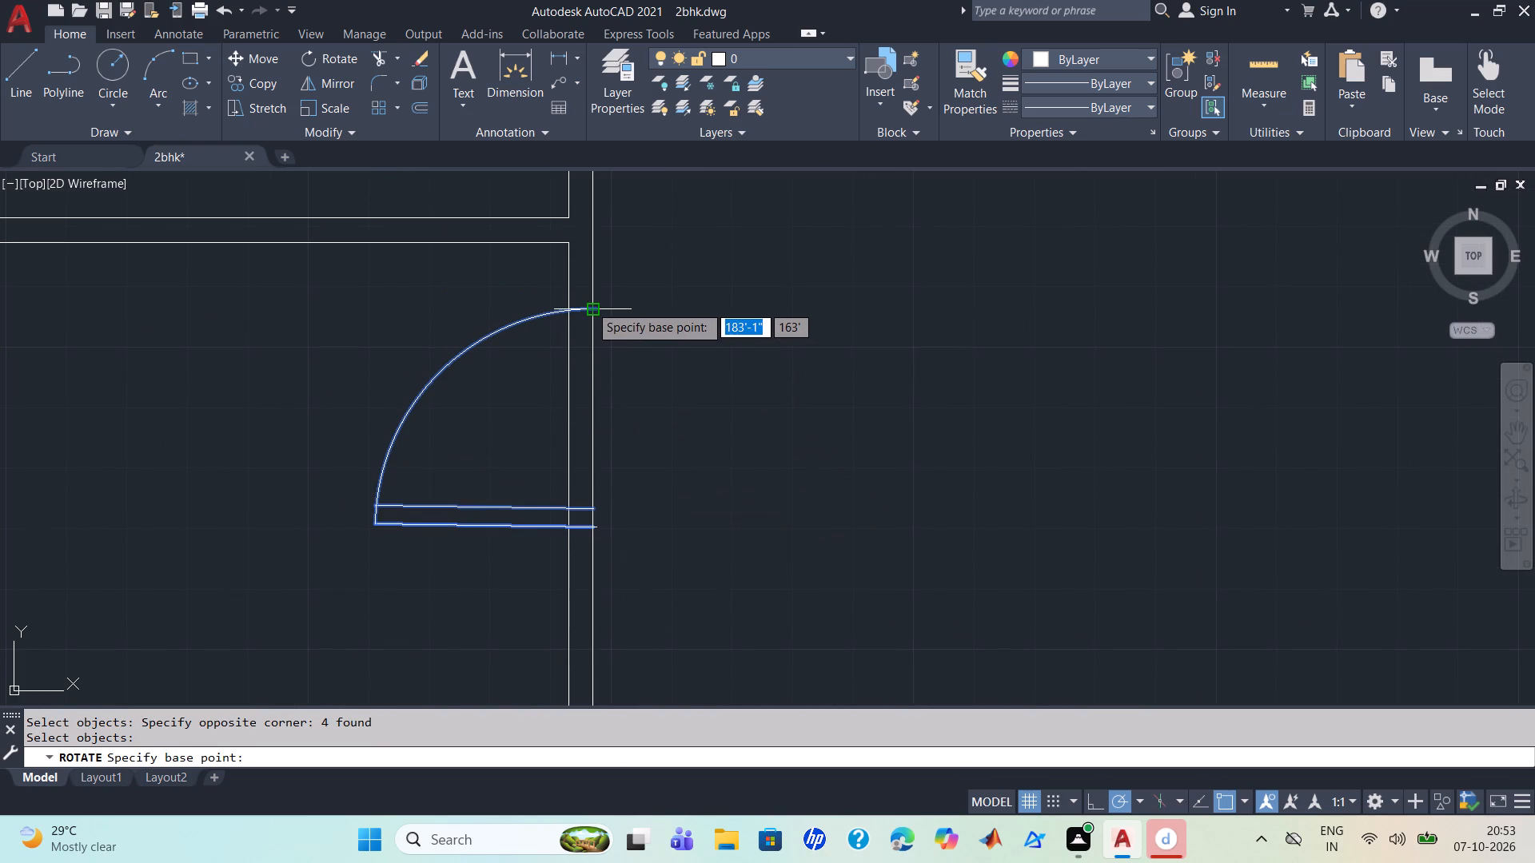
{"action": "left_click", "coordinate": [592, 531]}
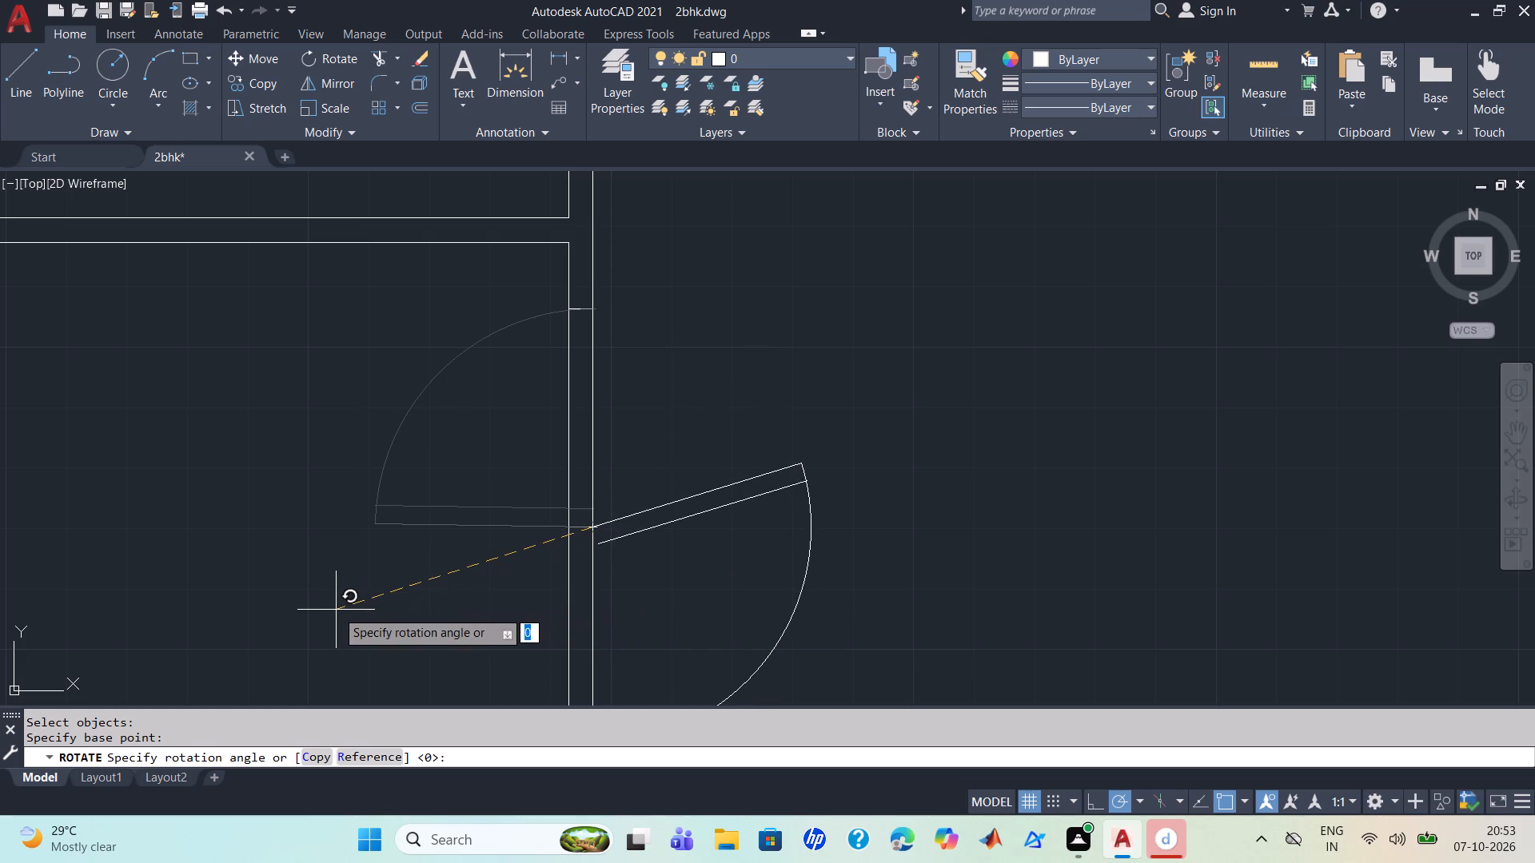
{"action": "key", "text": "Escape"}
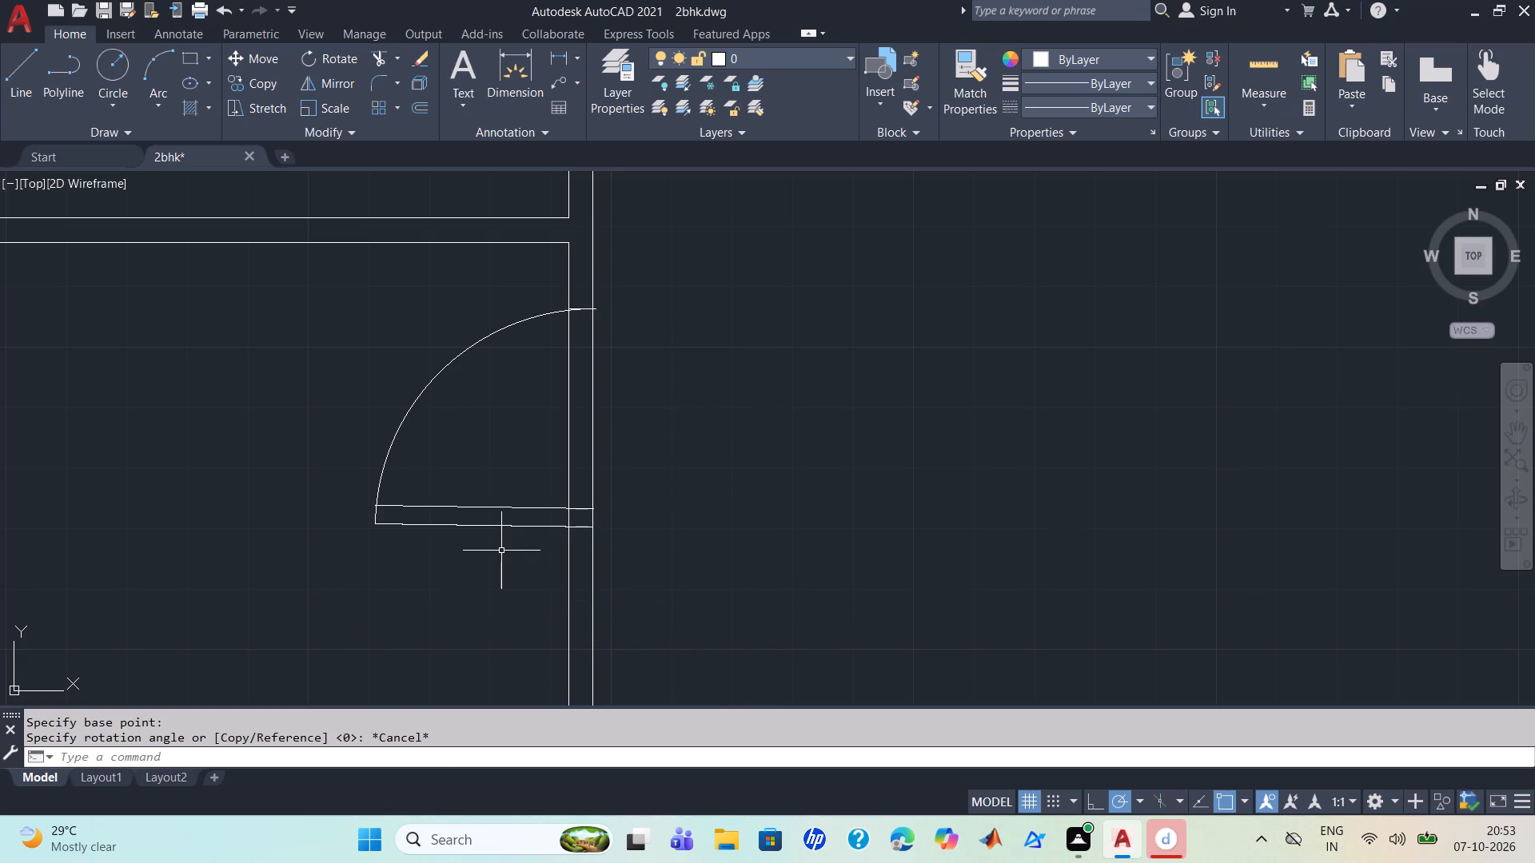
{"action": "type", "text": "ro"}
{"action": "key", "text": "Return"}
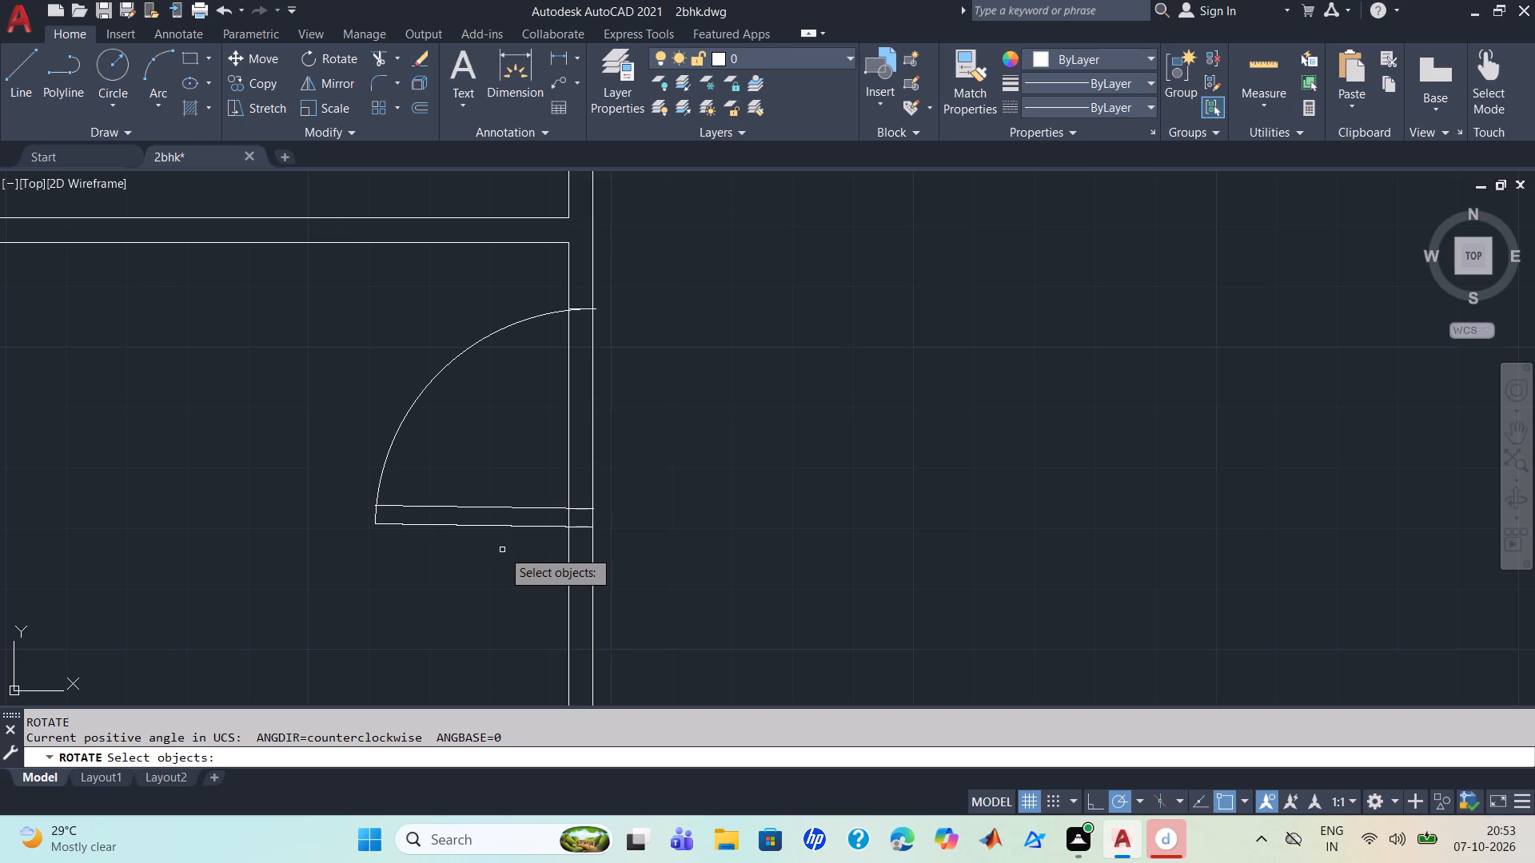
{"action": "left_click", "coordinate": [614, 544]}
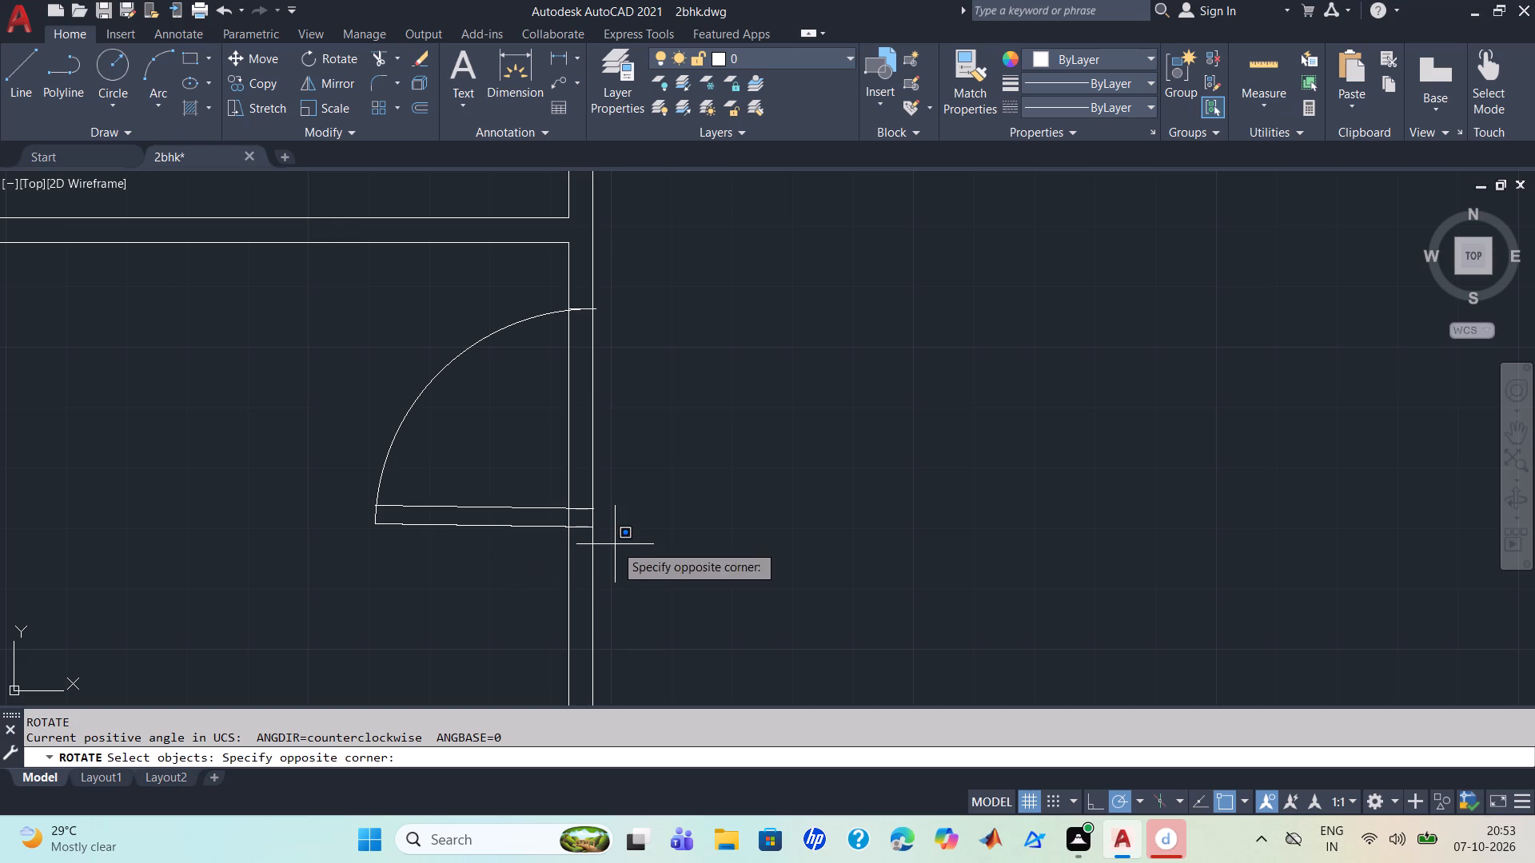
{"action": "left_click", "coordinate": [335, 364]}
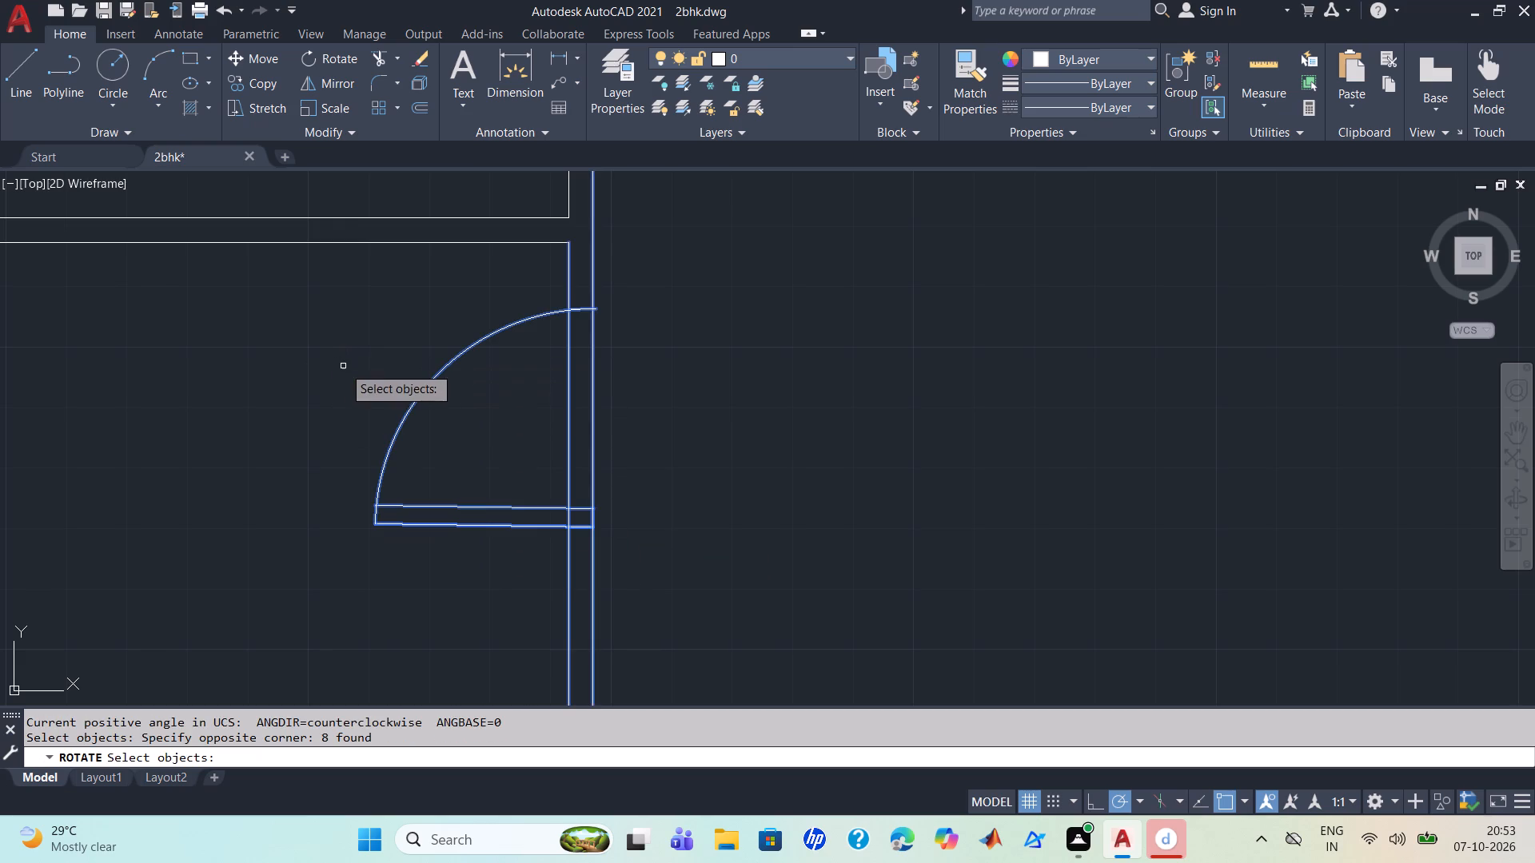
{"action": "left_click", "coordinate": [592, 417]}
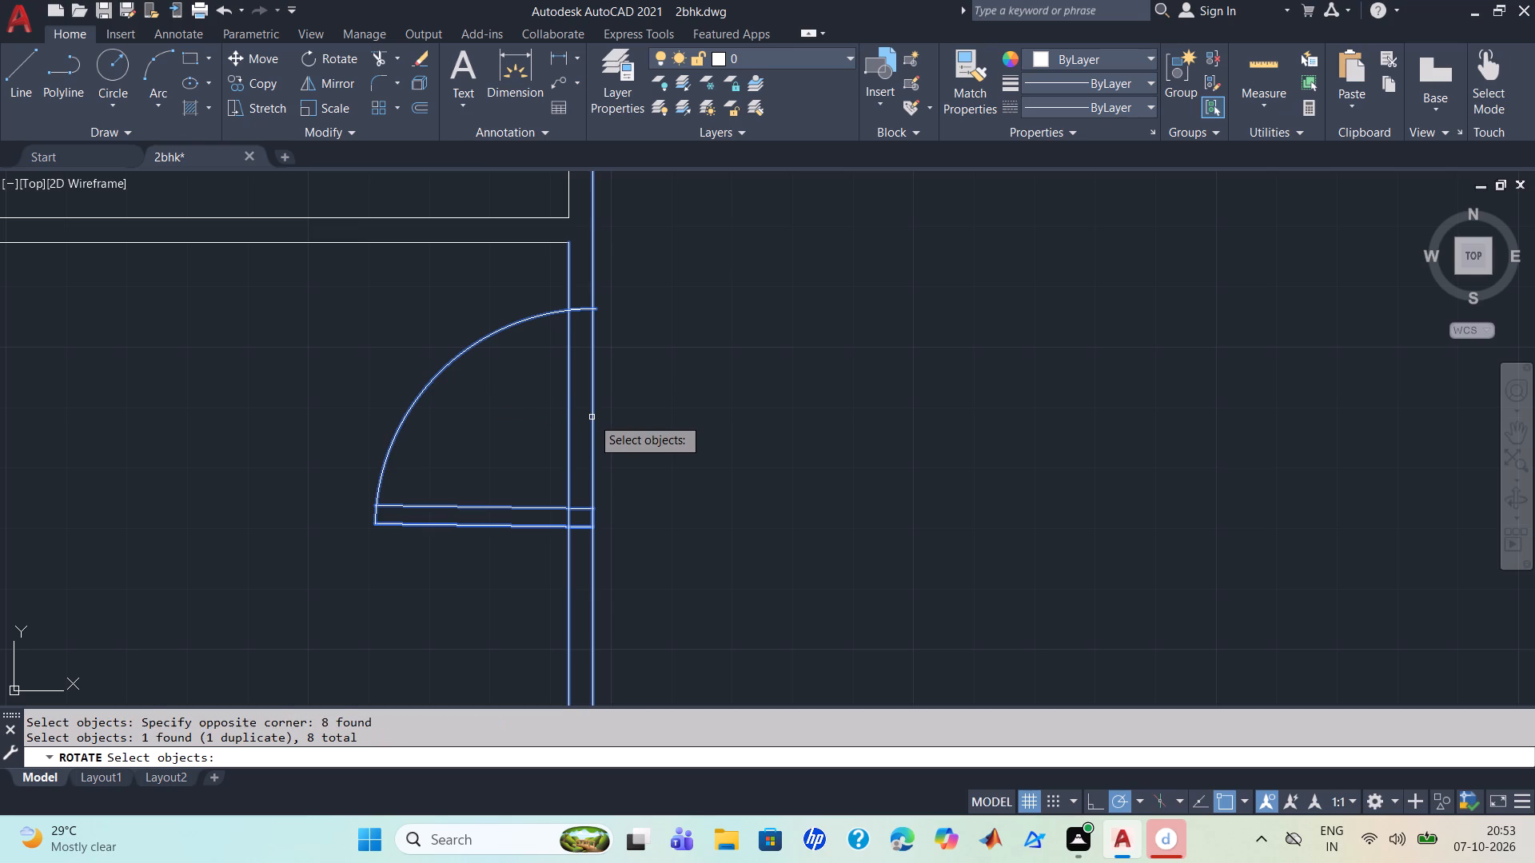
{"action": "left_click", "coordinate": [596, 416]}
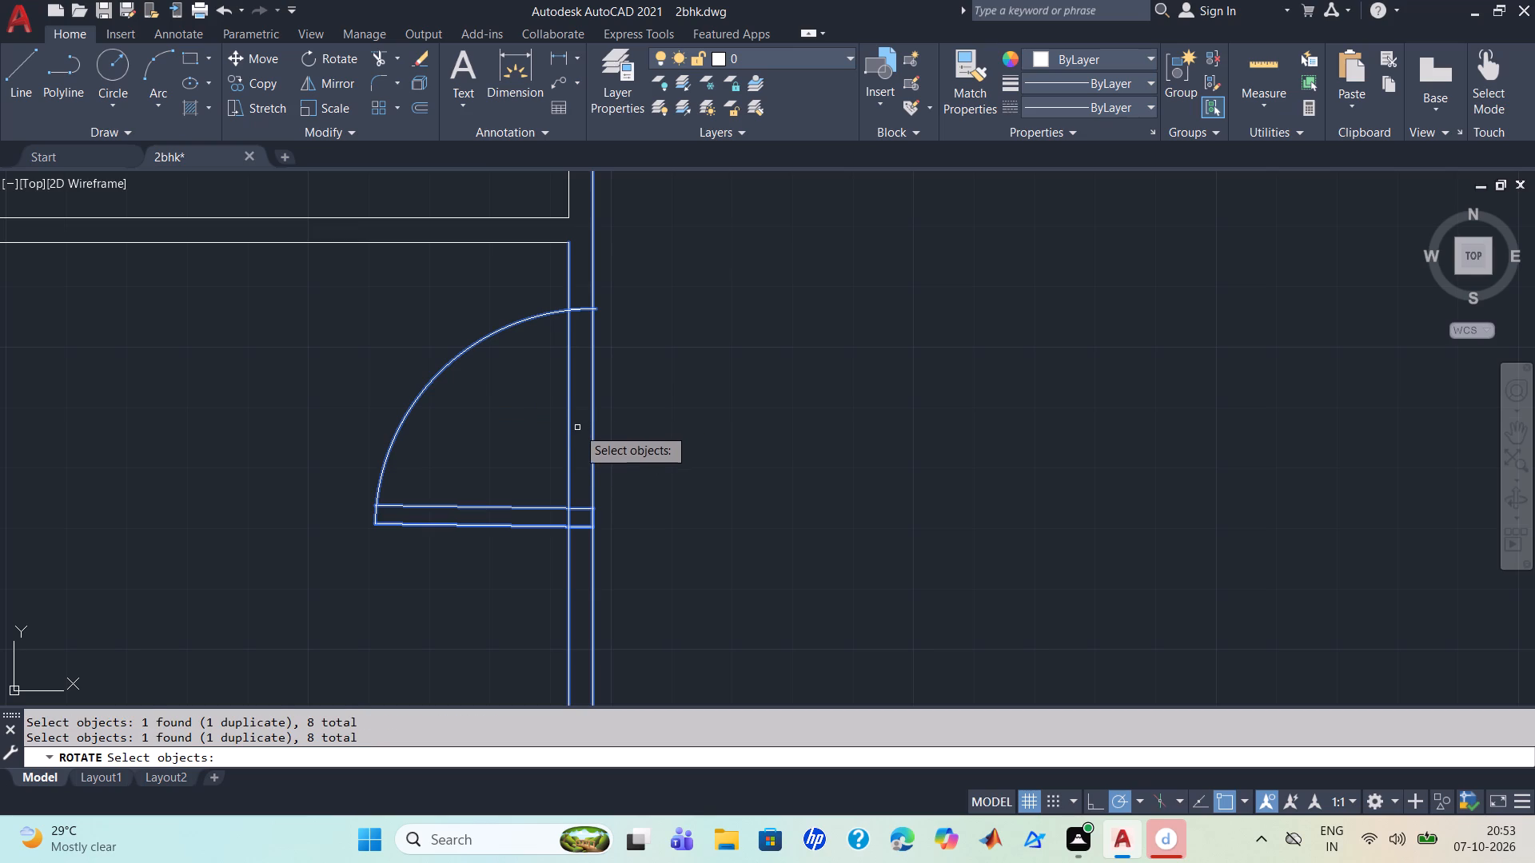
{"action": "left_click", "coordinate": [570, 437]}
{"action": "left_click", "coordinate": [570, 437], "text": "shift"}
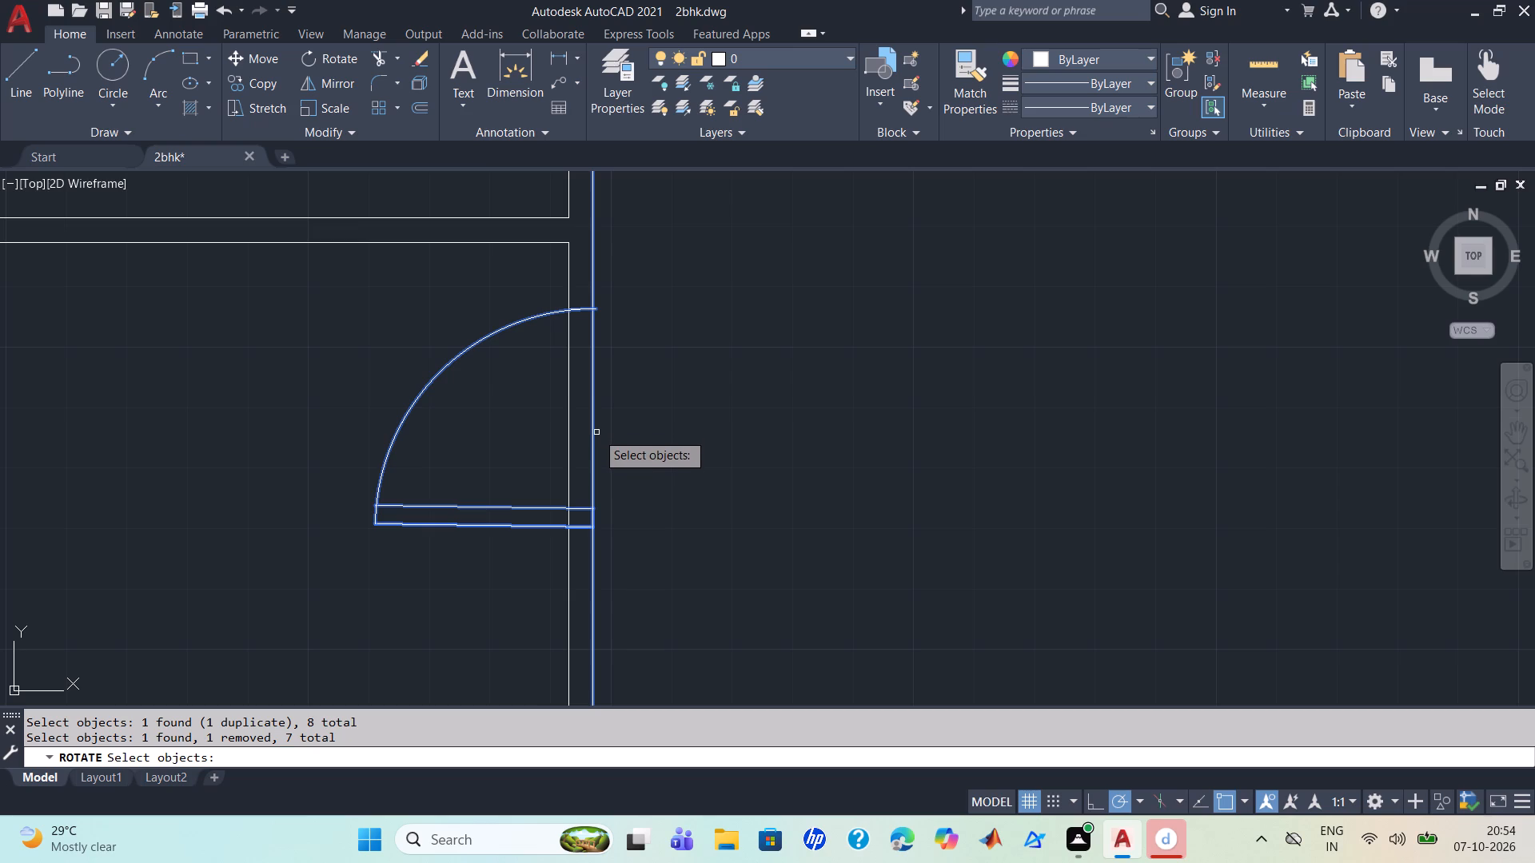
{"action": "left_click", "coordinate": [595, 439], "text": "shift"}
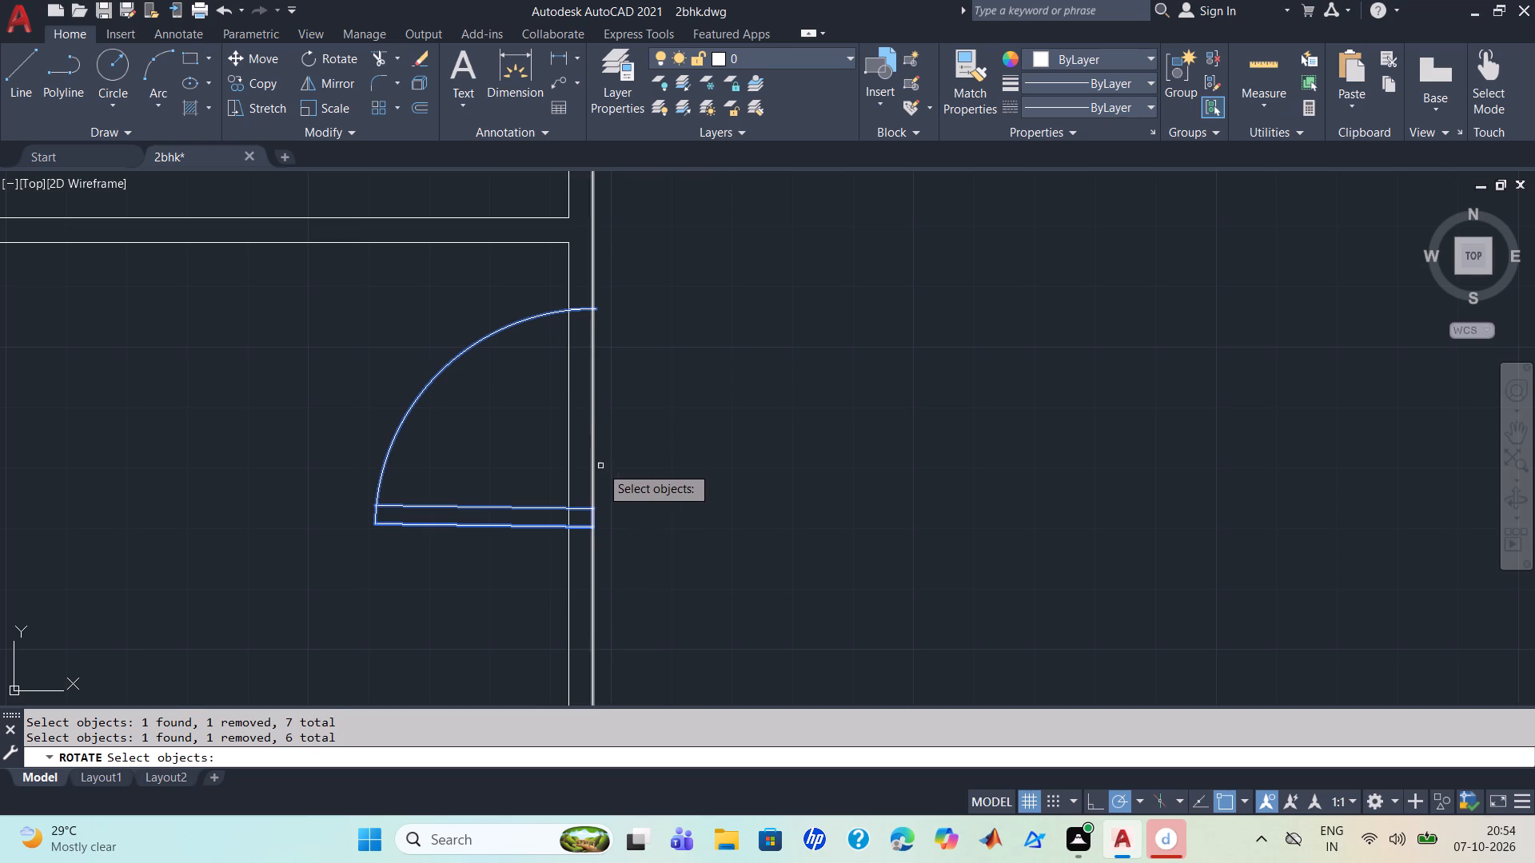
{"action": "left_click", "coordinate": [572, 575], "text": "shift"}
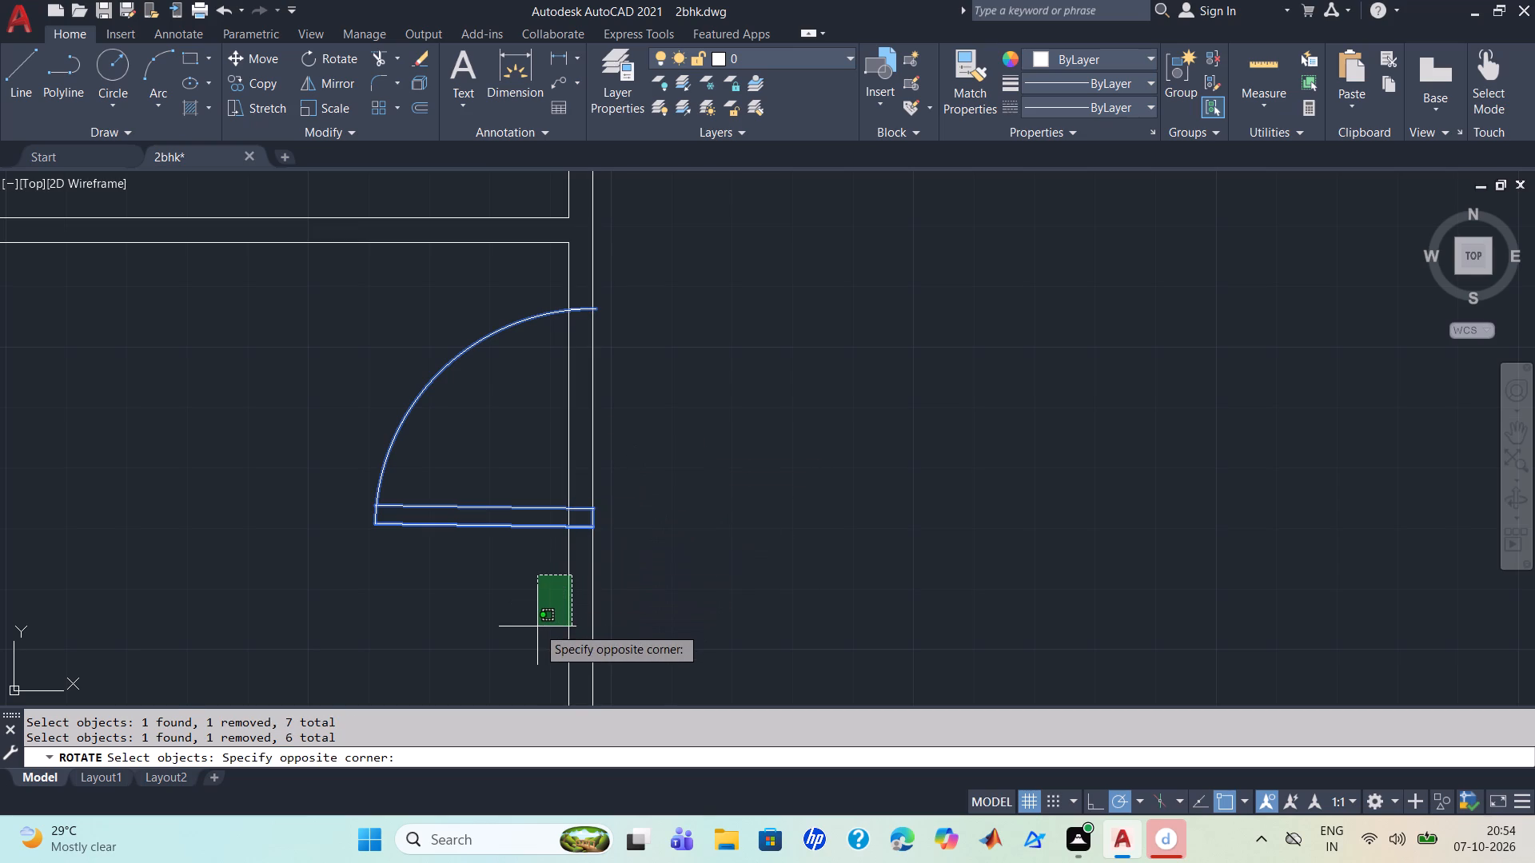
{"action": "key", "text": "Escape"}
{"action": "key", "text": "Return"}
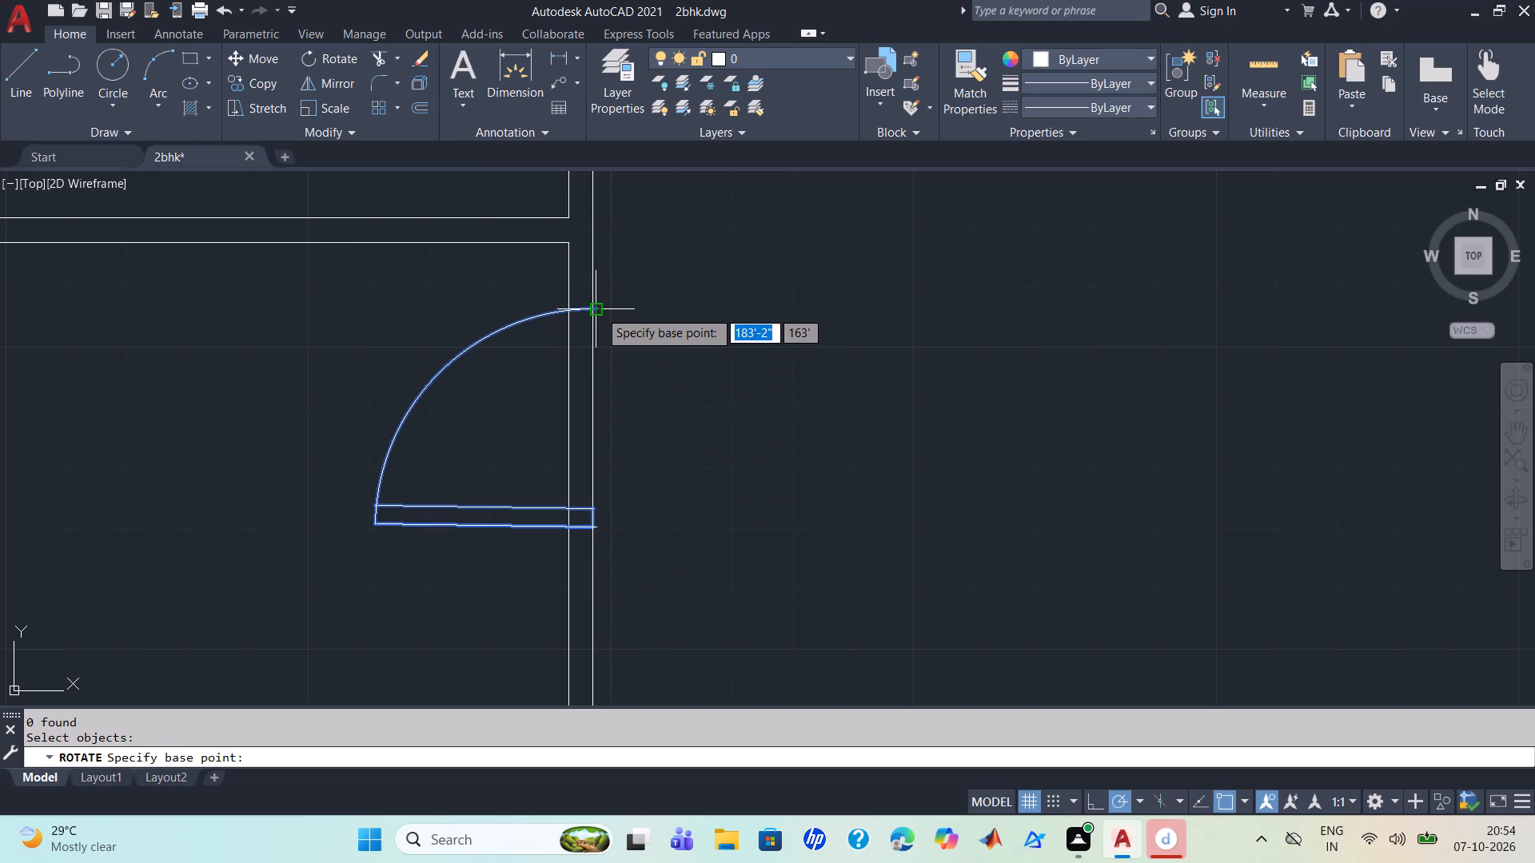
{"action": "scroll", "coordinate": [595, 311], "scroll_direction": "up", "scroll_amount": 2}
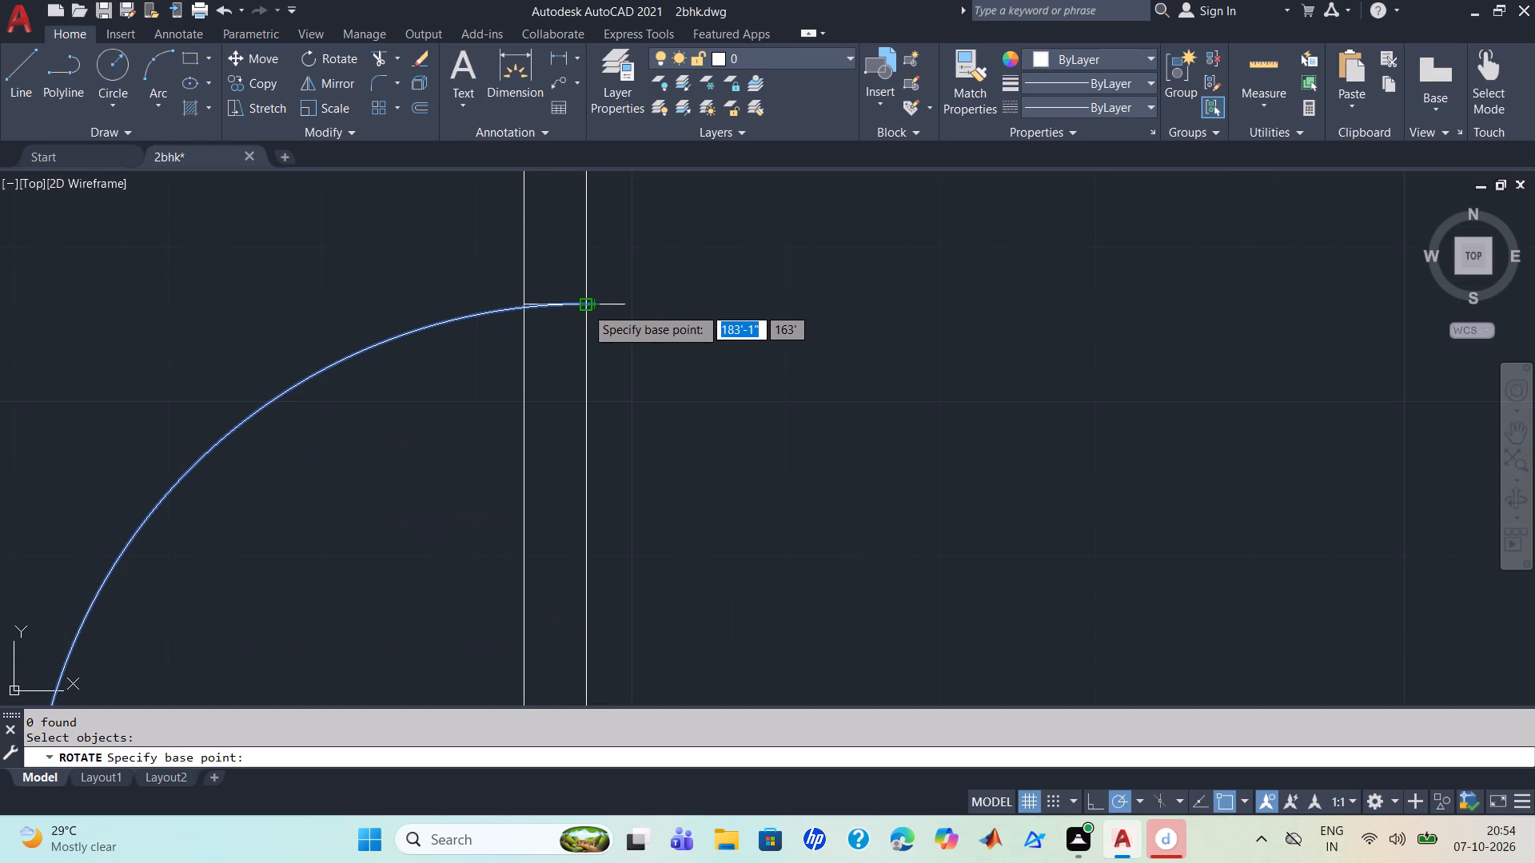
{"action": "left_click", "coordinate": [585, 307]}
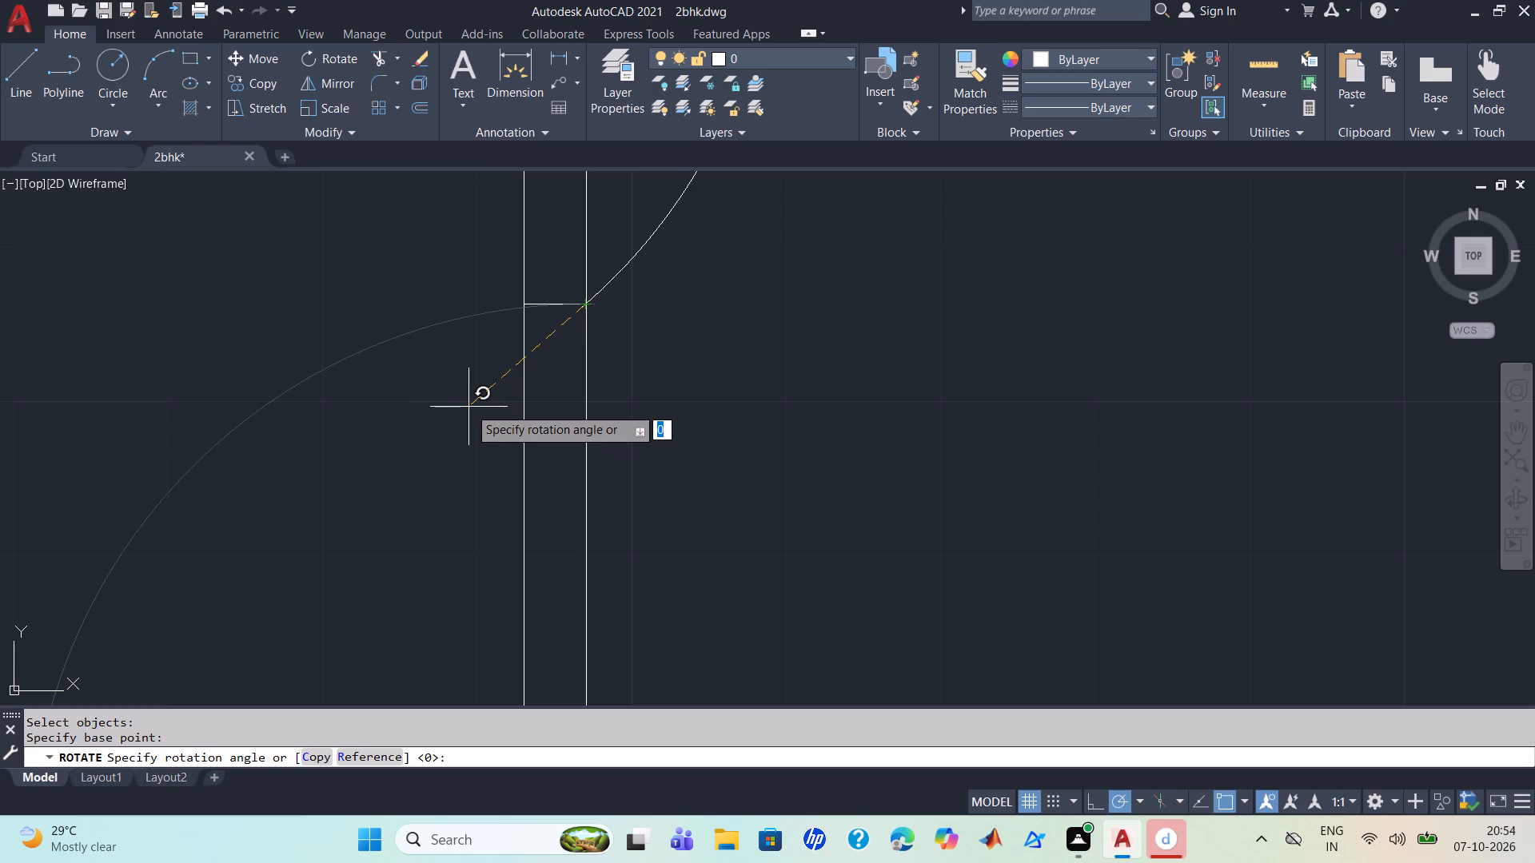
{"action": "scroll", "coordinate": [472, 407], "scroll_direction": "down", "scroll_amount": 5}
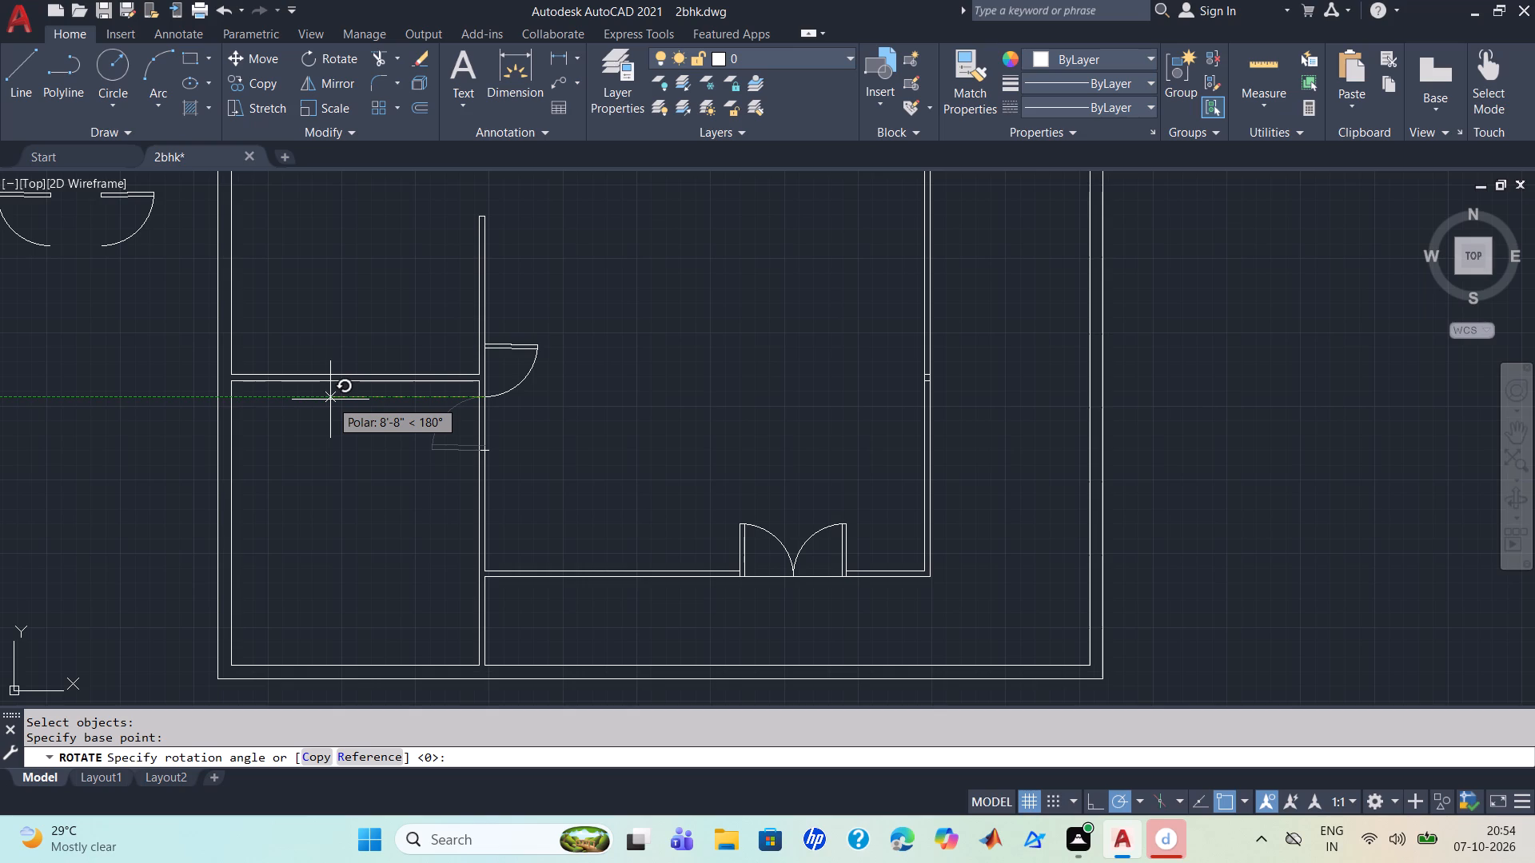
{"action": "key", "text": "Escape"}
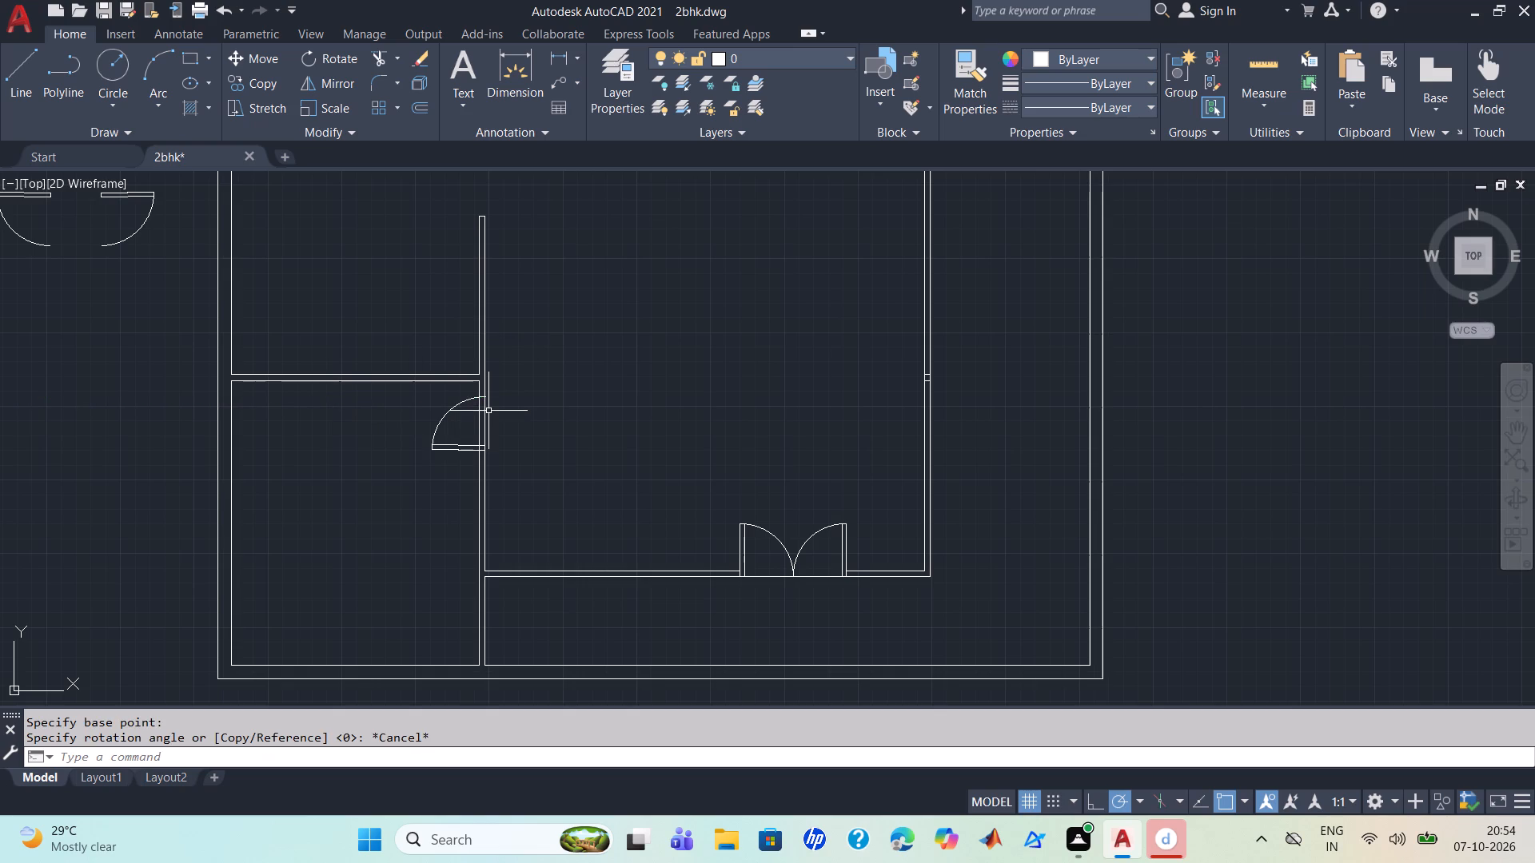
Trim away the lower-left room's door symbol on the hall wall, including its swing arc, both leaf lines and leaf end line.
{"action": "type", "text": "tr"}
{"action": "key", "text": "Return"}
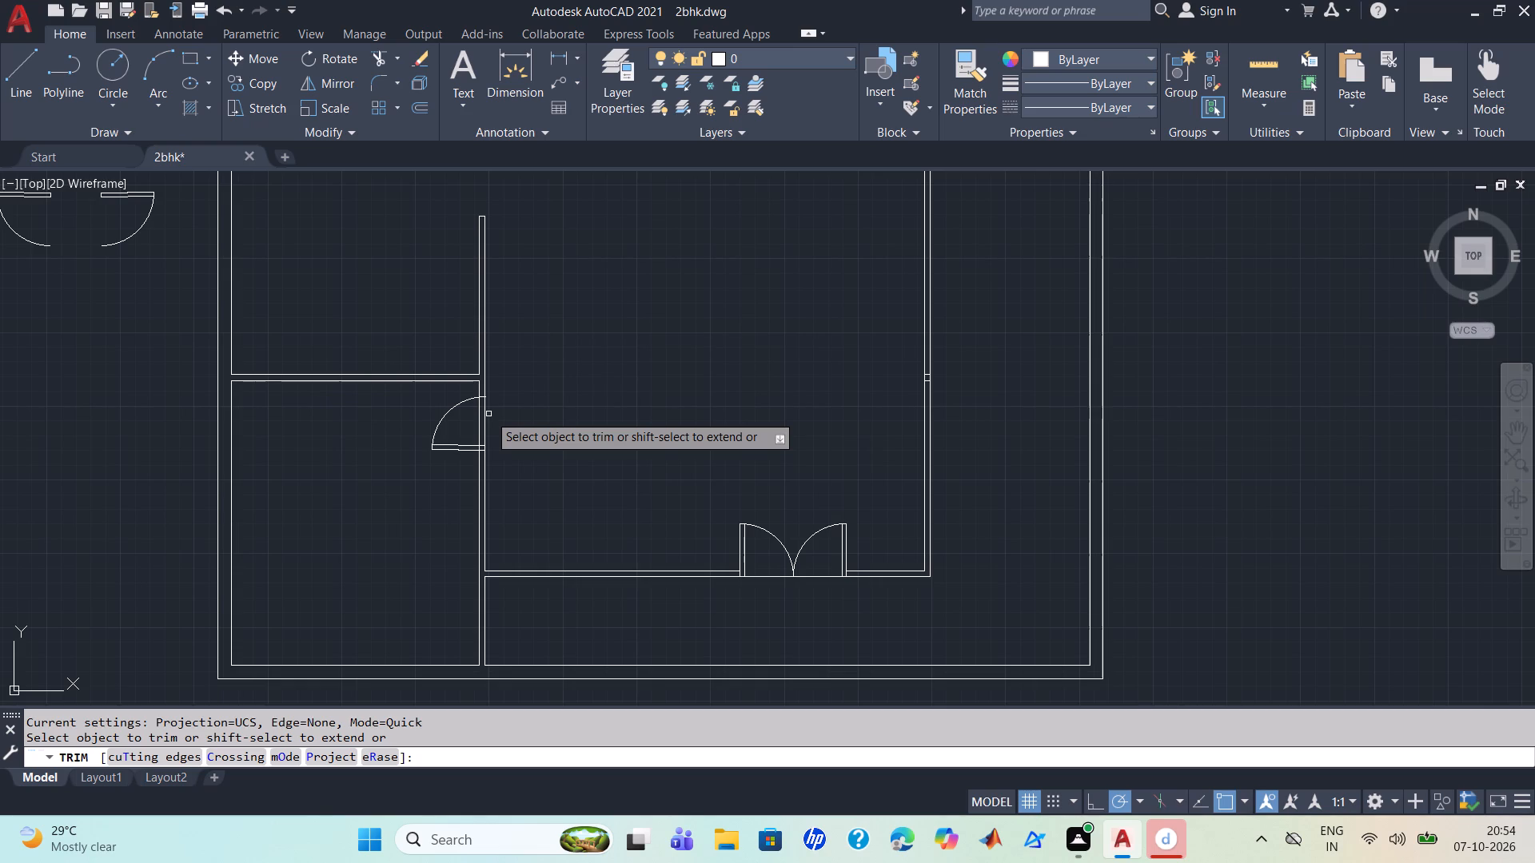
{"action": "scroll", "coordinate": [488, 414], "scroll_direction": "up", "scroll_amount": 4}
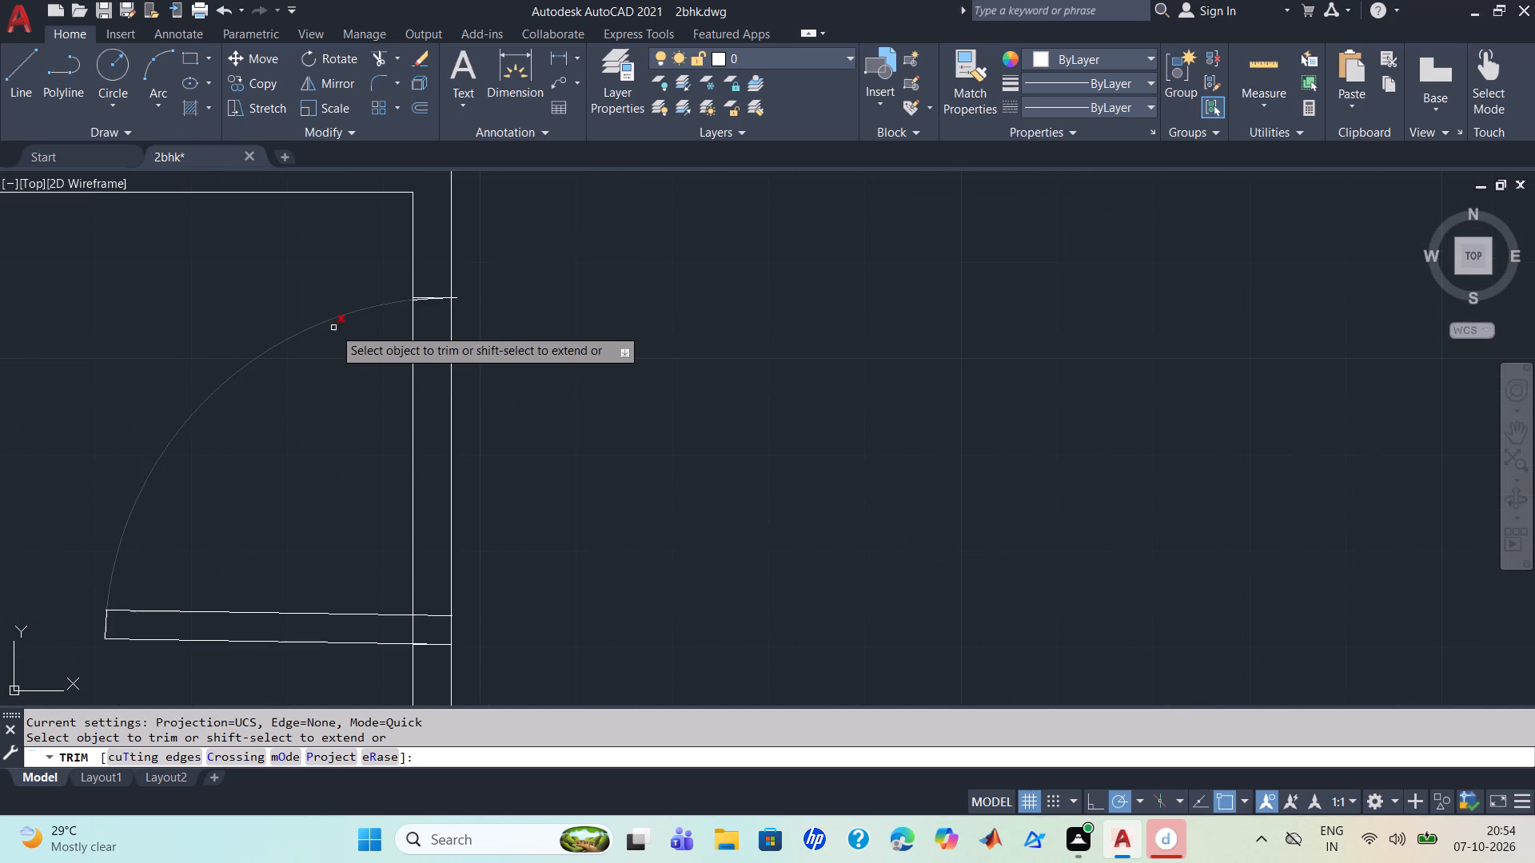
{"action": "left_click", "coordinate": [333, 318]}
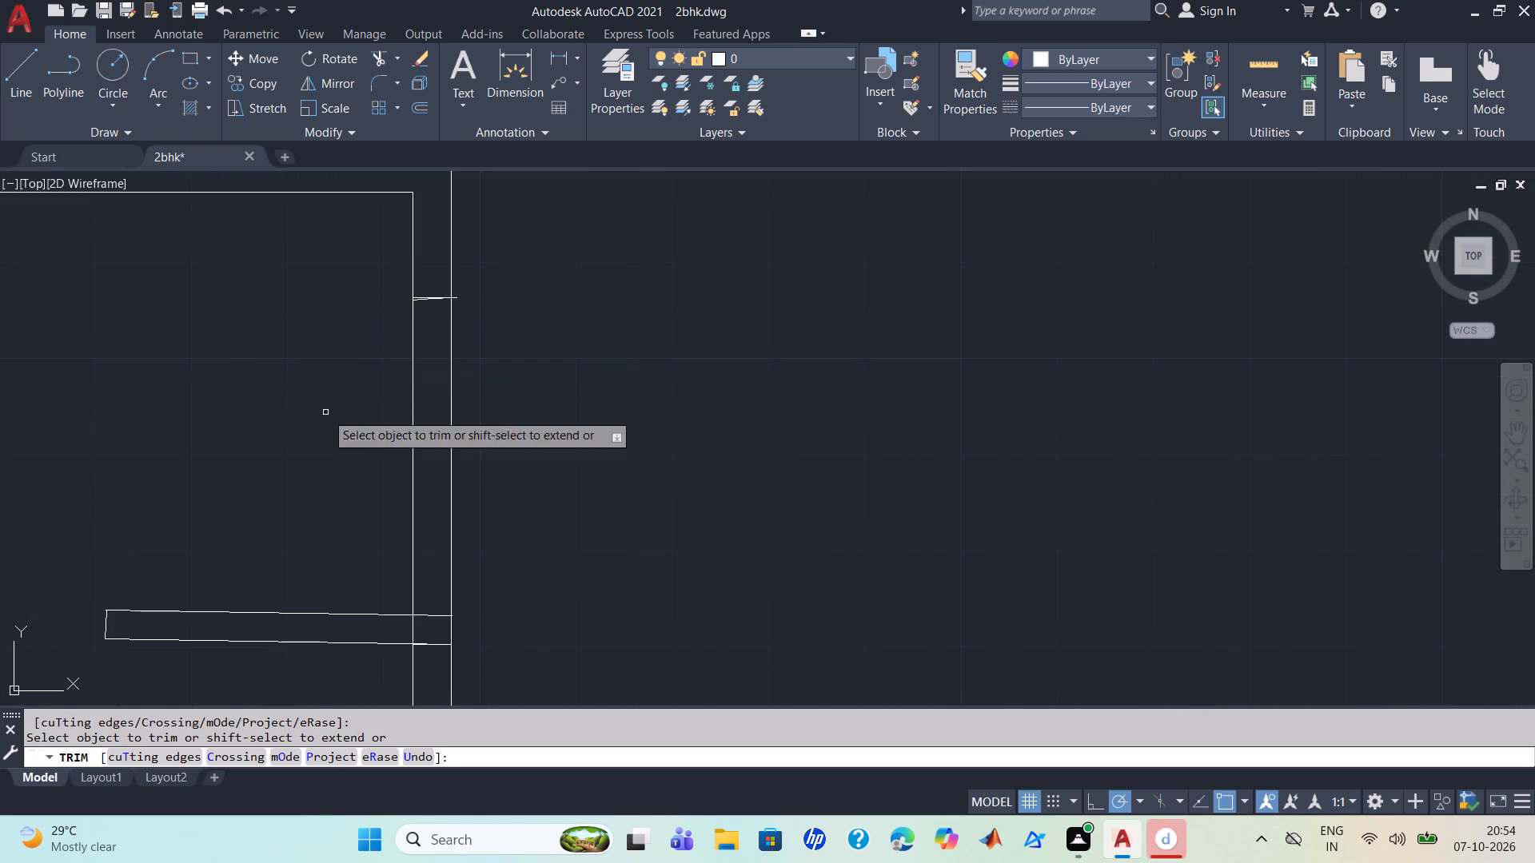
{"action": "left_click", "coordinate": [336, 645]}
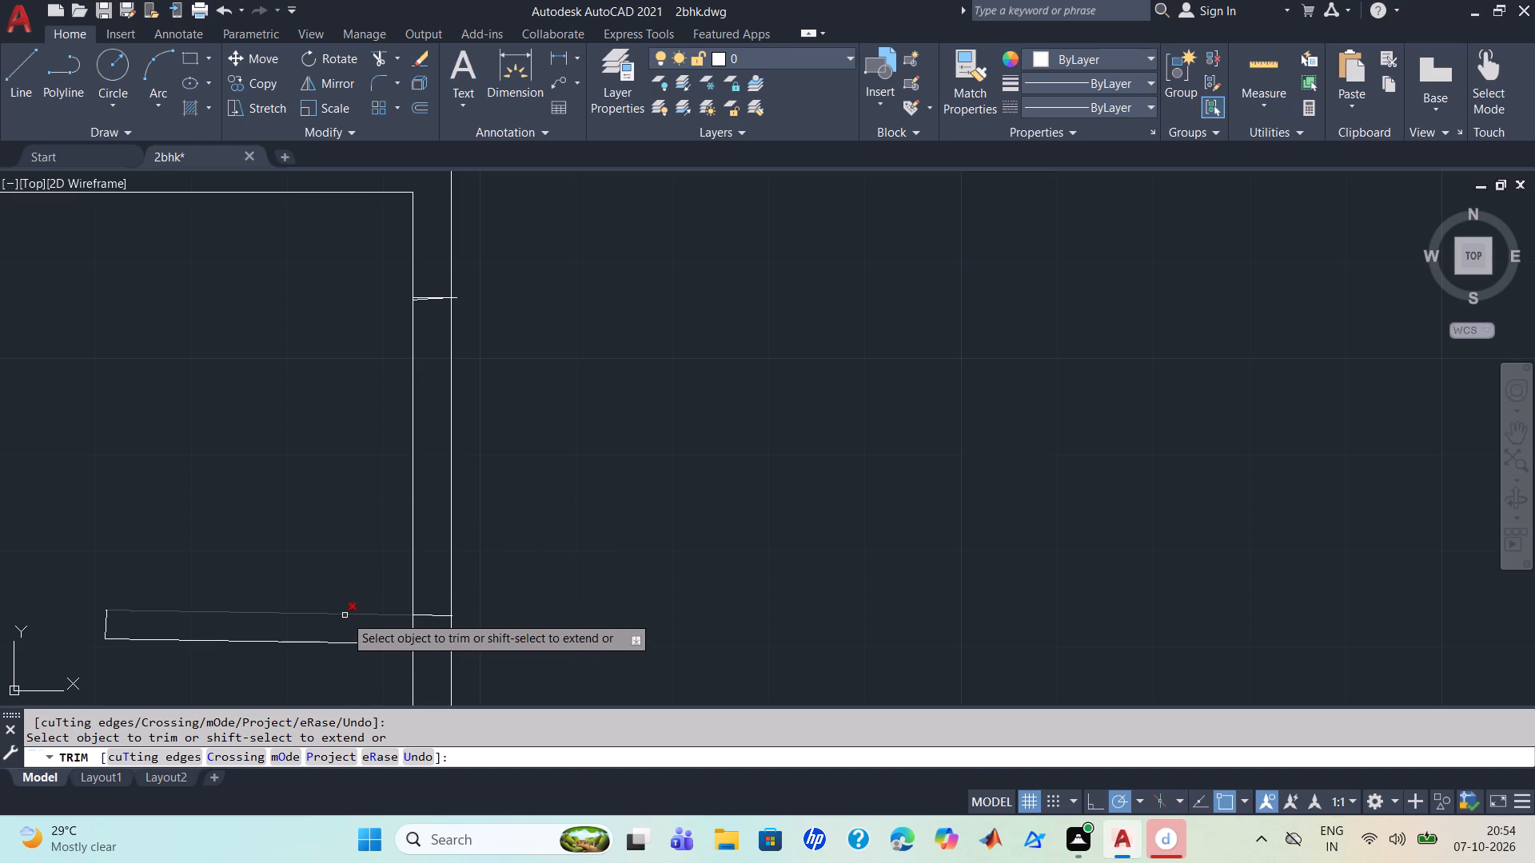
{"action": "left_click", "coordinate": [345, 615]}
{"action": "left_click", "coordinate": [337, 642]}
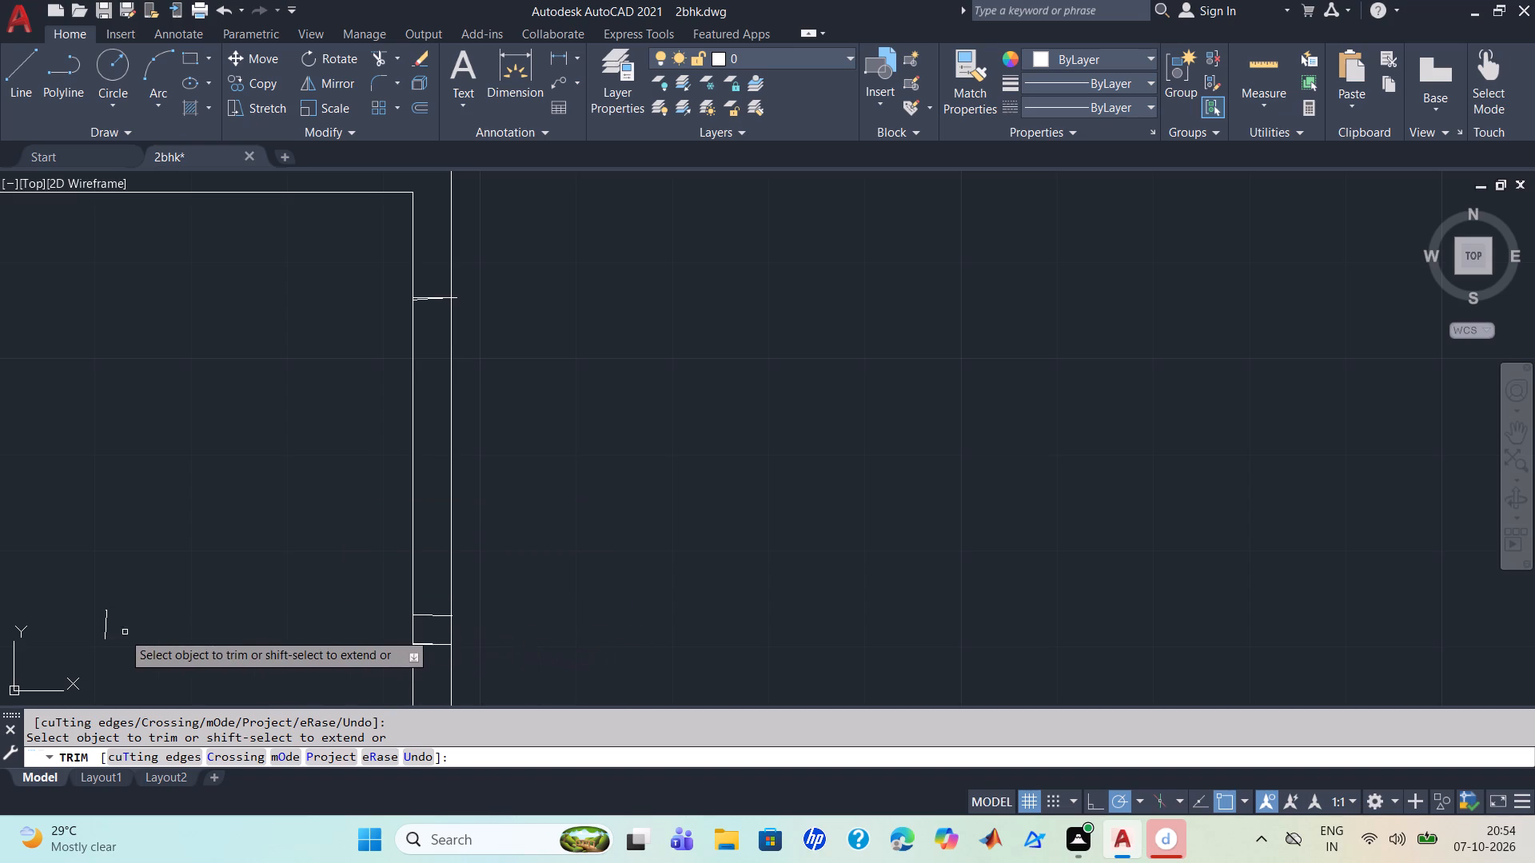
{"action": "left_click", "coordinate": [104, 634]}
{"action": "scroll", "coordinate": [102, 622], "scroll_direction": "up", "scroll_amount": 1}
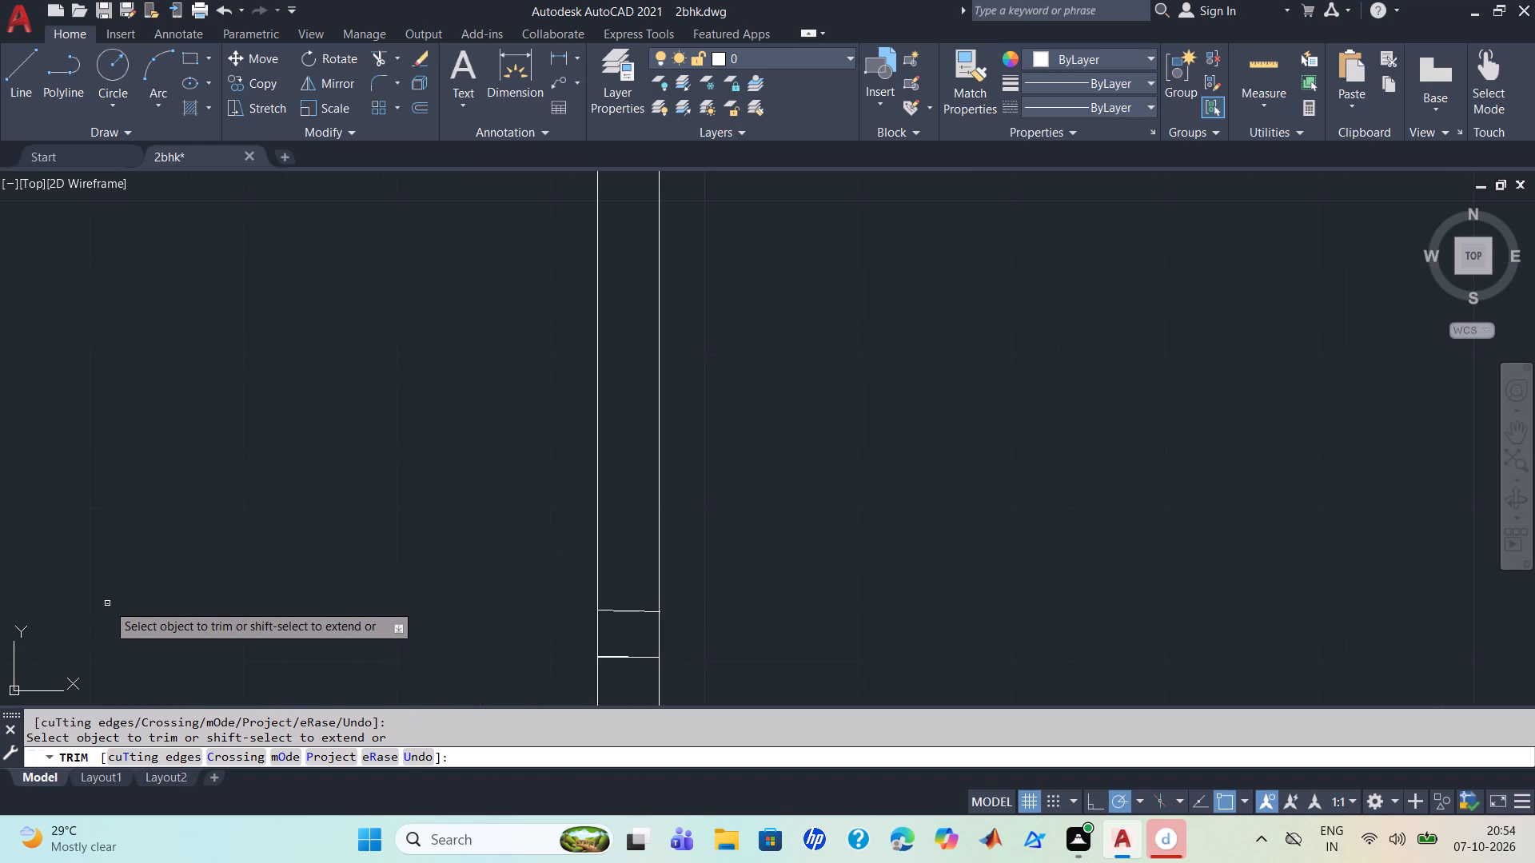
{"action": "left_click", "coordinate": [107, 603]}
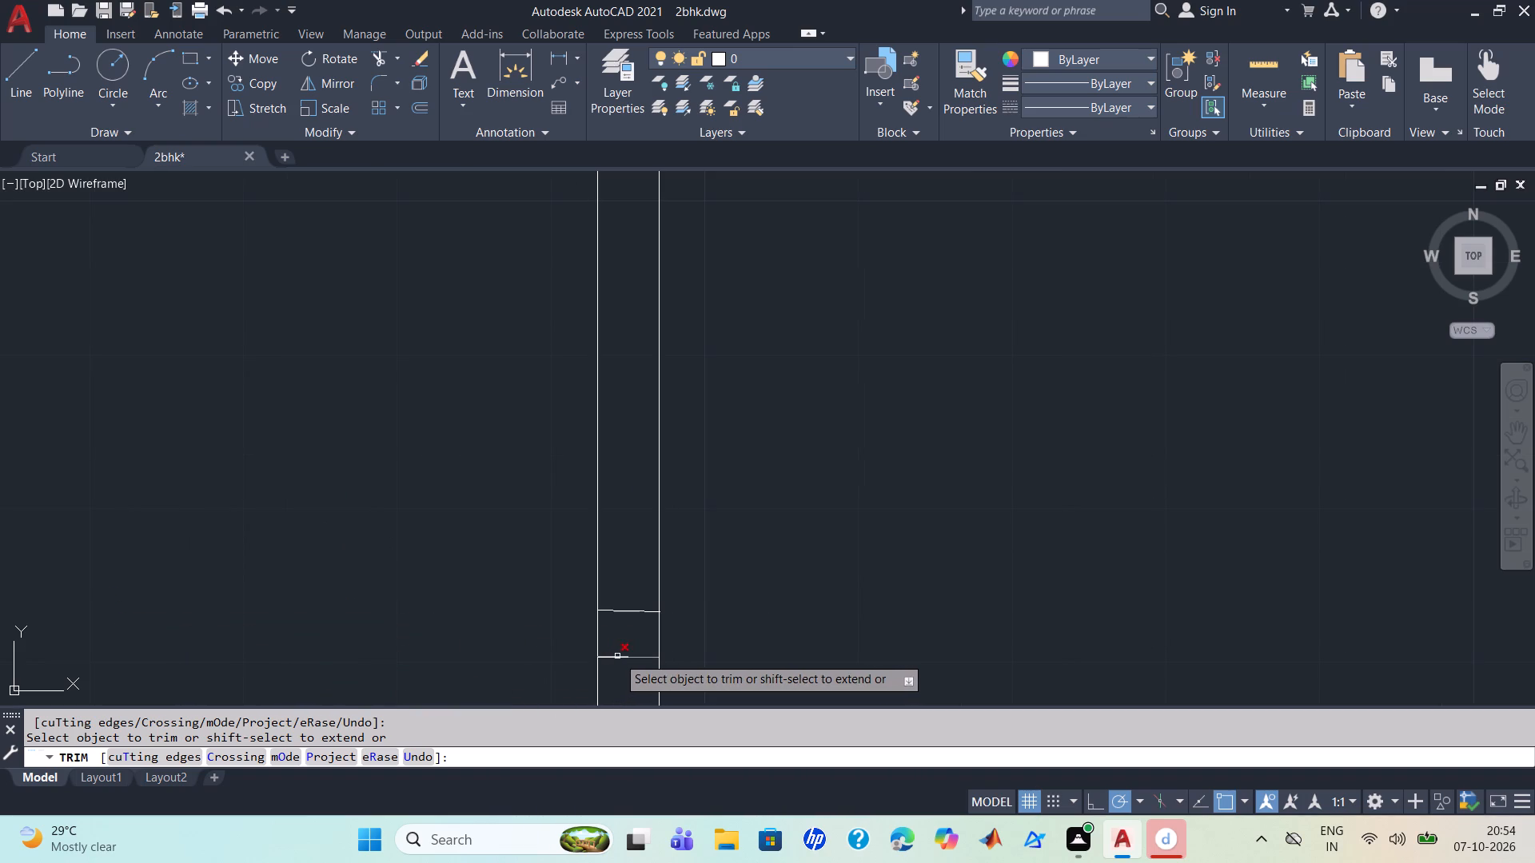
Trim the removed door's leaf remnants and lower cross lines within the wall thickness between the lower-left room and the hall.
{"action": "left_click", "coordinate": [626, 657]}
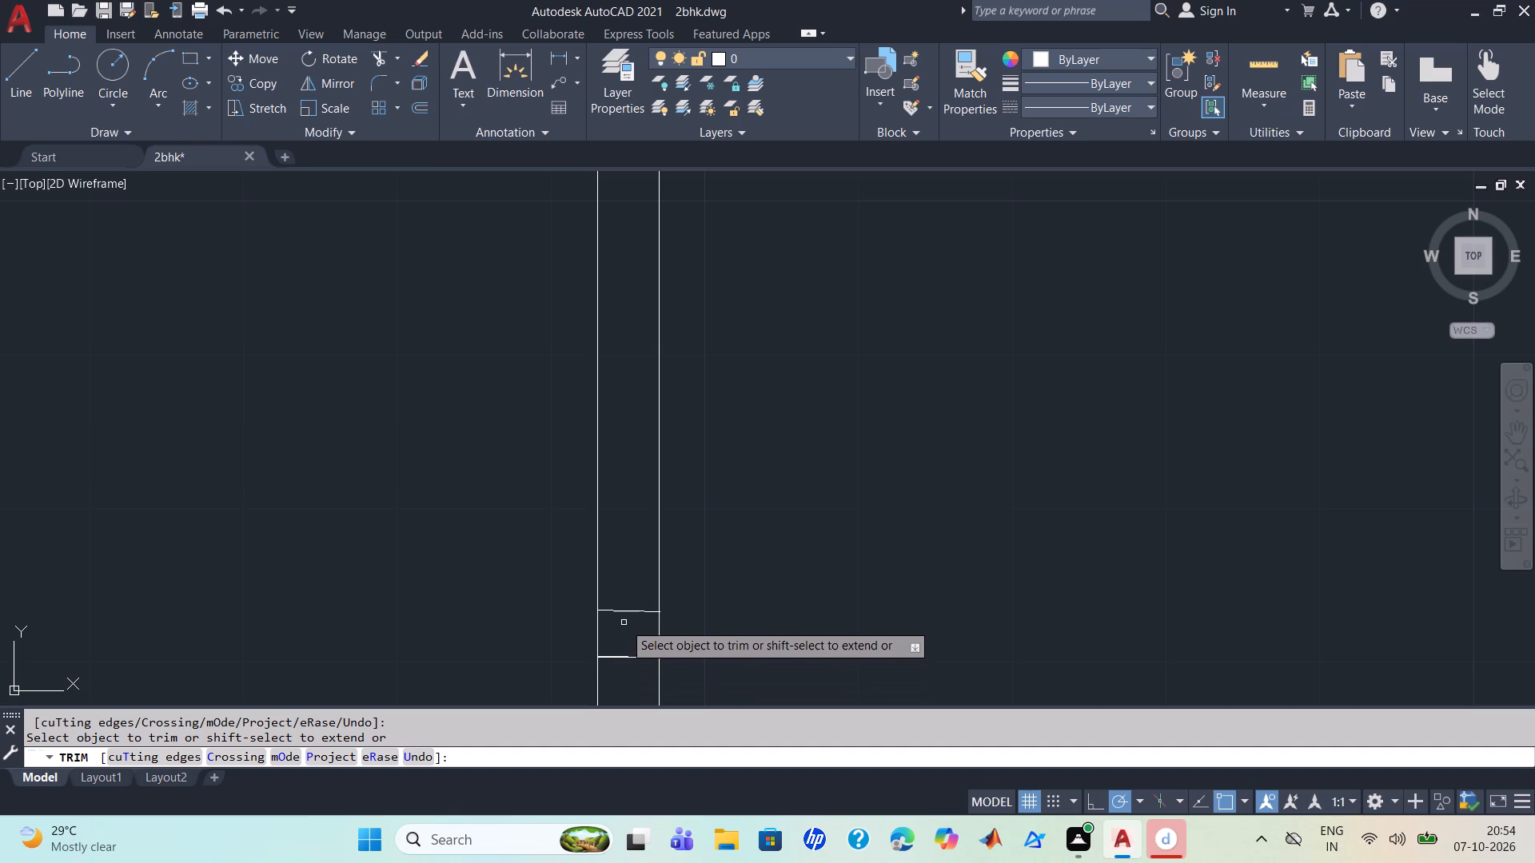
{"action": "left_click", "coordinate": [628, 608]}
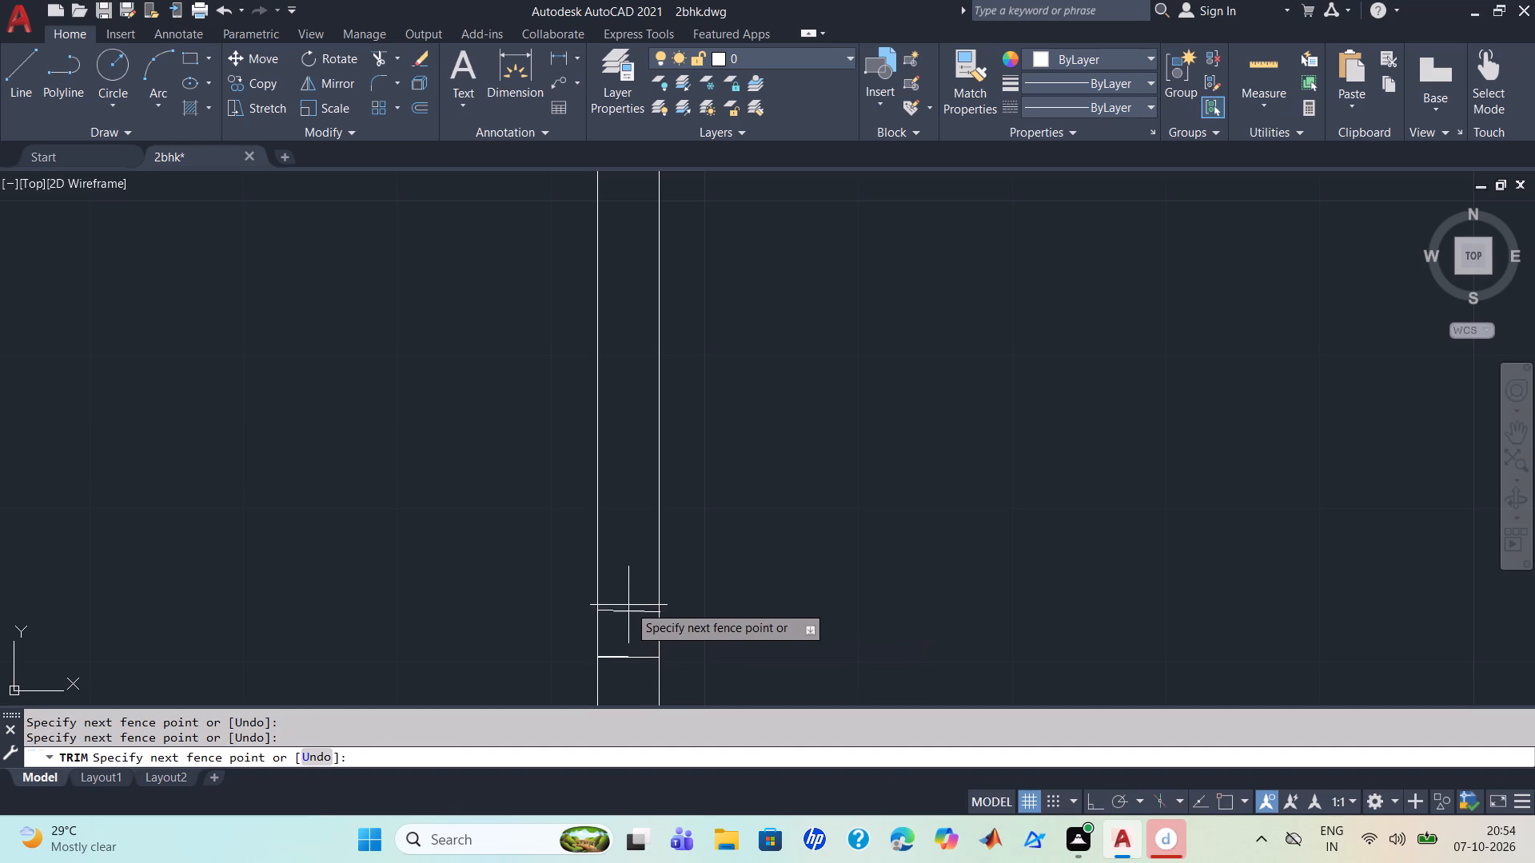
{"action": "left_click_drag", "start_coordinate": [631, 595], "coordinate": [640, 638]}
{"action": "left_click_drag", "start_coordinate": [624, 594], "coordinate": [624, 600]}
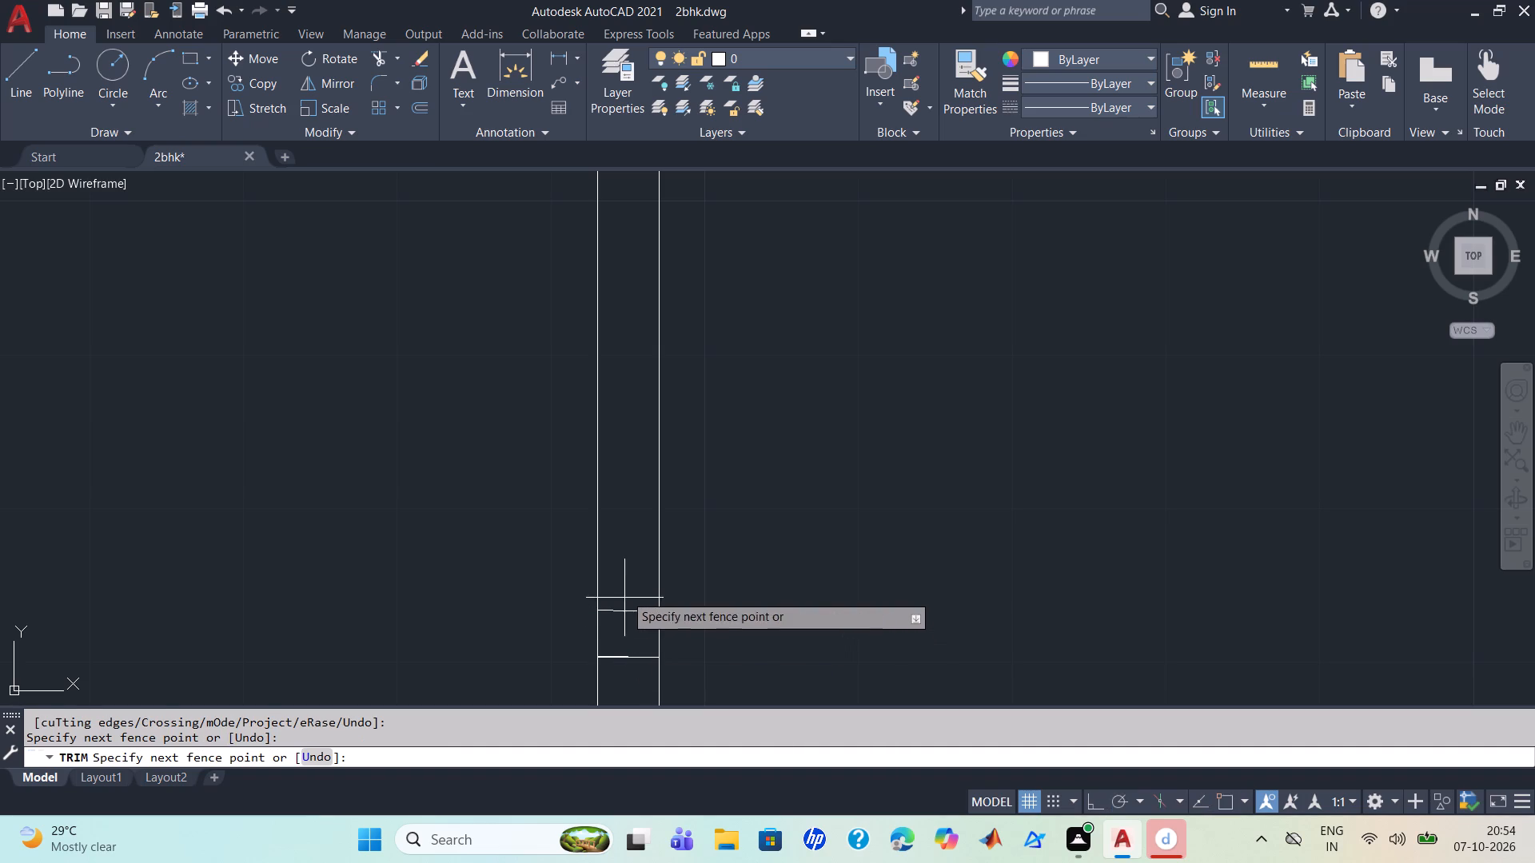
{"action": "left_click_drag", "start_coordinate": [624, 600], "coordinate": [628, 685]}
{"action": "scroll", "coordinate": [625, 659], "scroll_direction": "down", "scroll_amount": 3}
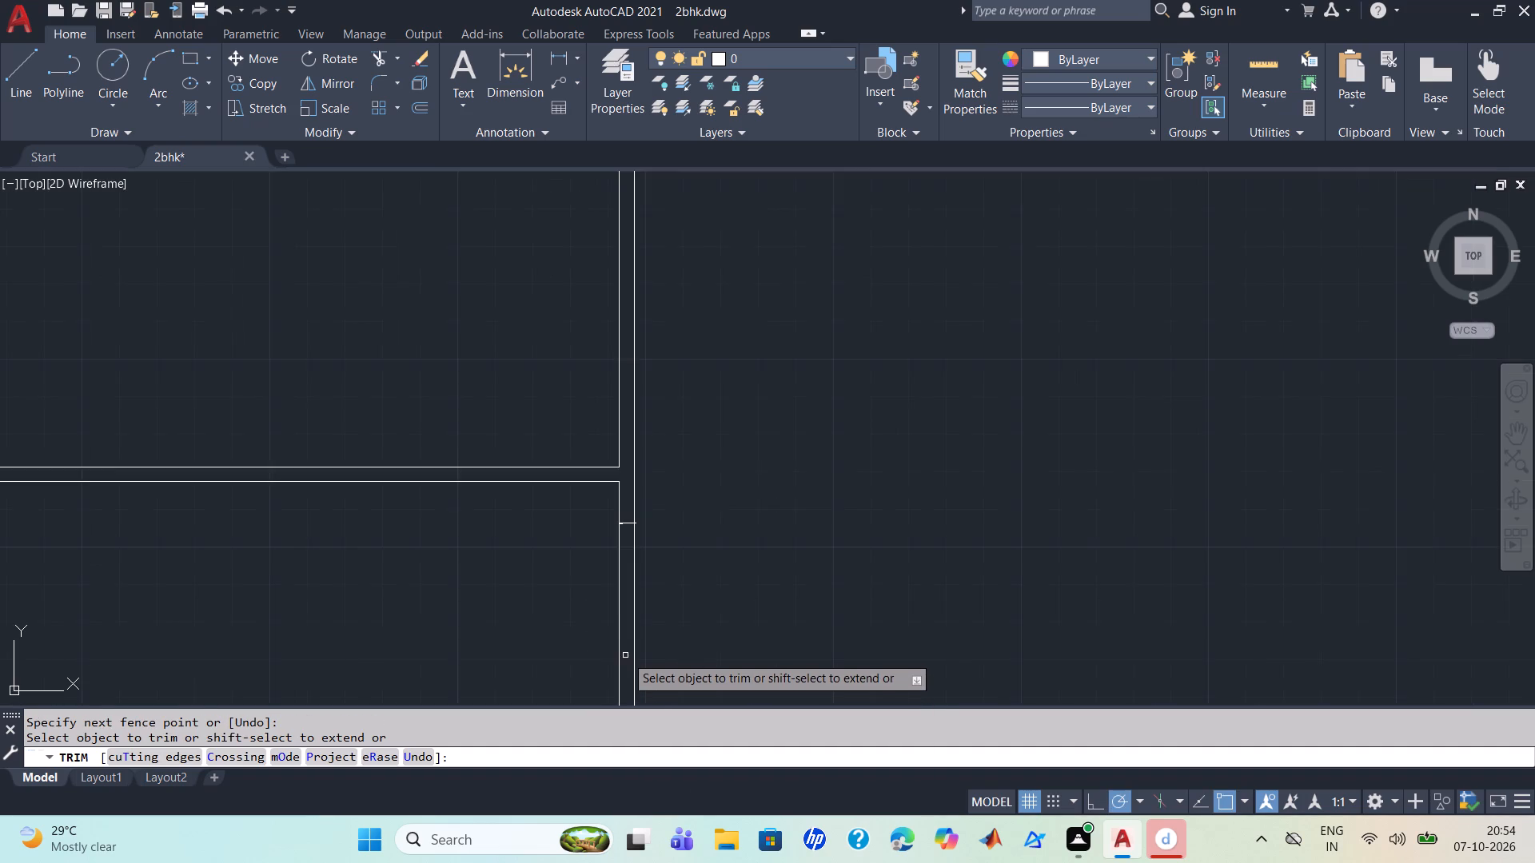
{"action": "scroll", "coordinate": [619, 612], "scroll_direction": "down", "scroll_amount": 3}
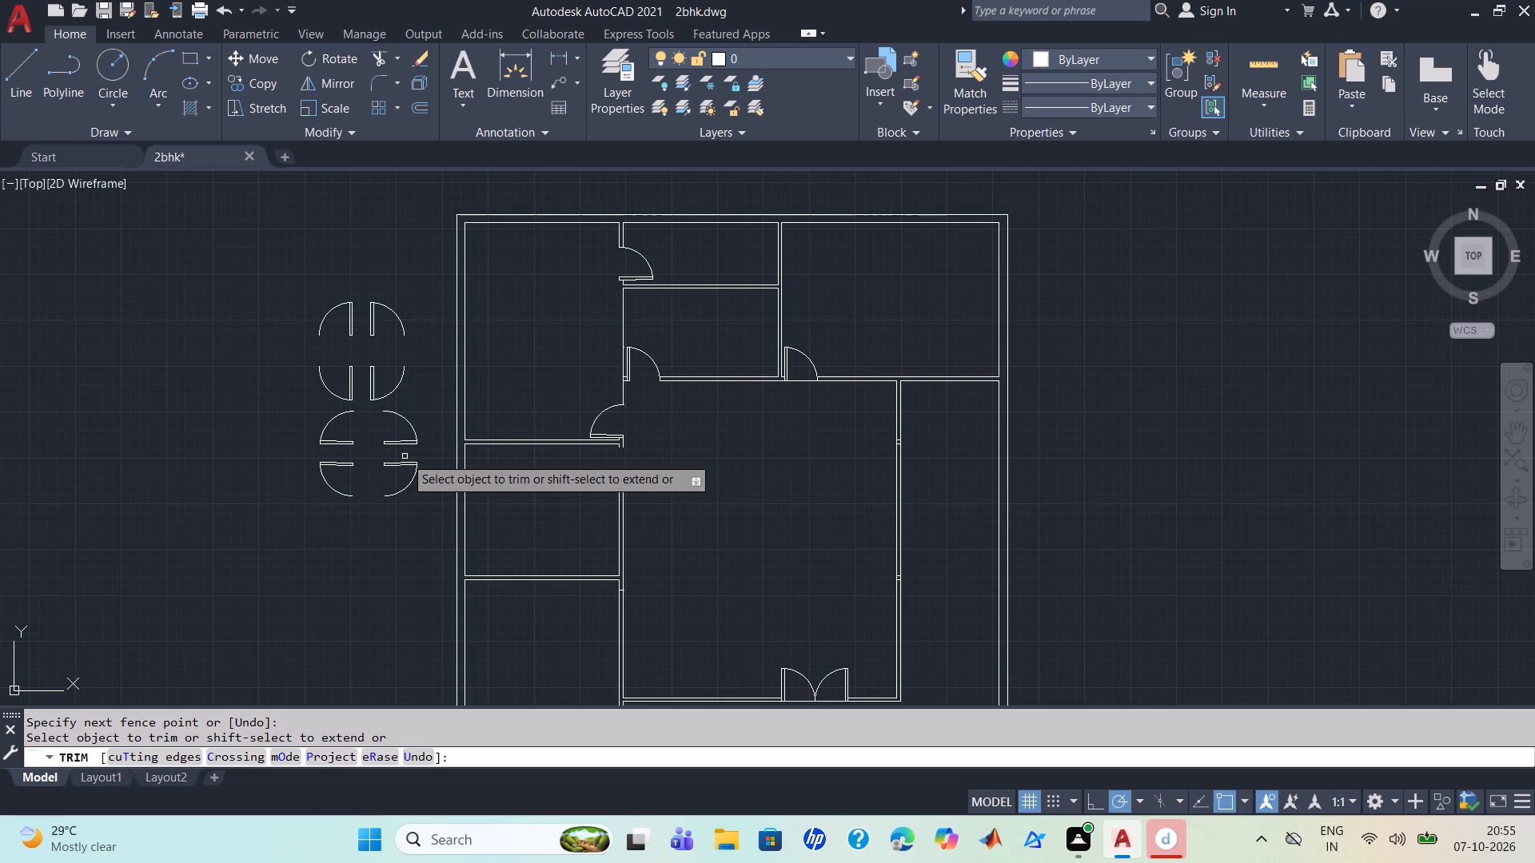
{"action": "key", "text": "Escape"}
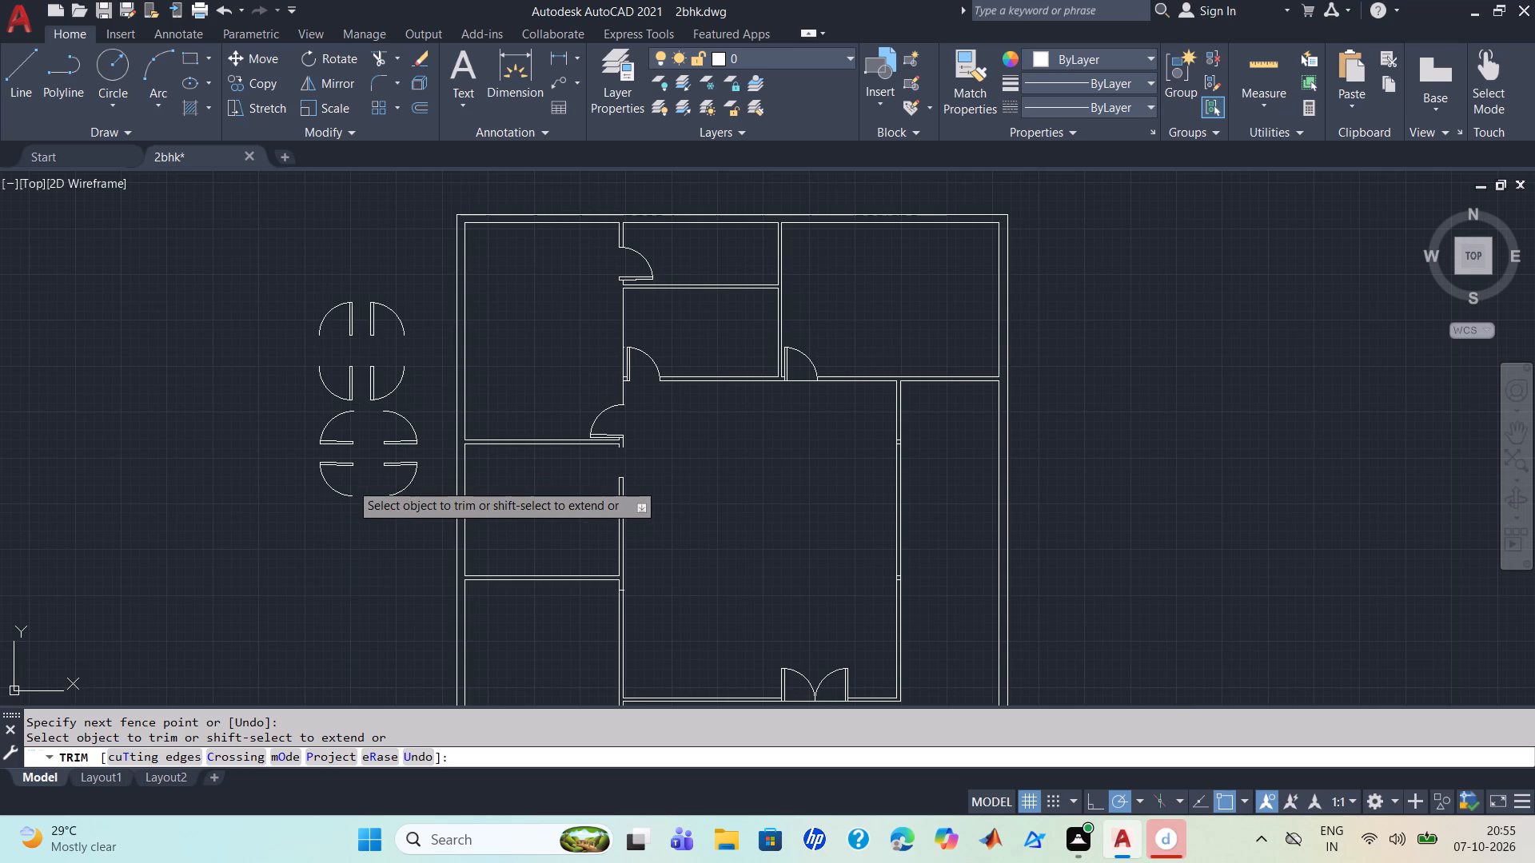
Copy the downward-swinging, right-hinged door symbol from the reference set into the middle-left room's open gap on the hall wall.
{"action": "left_click", "coordinate": [372, 524]}
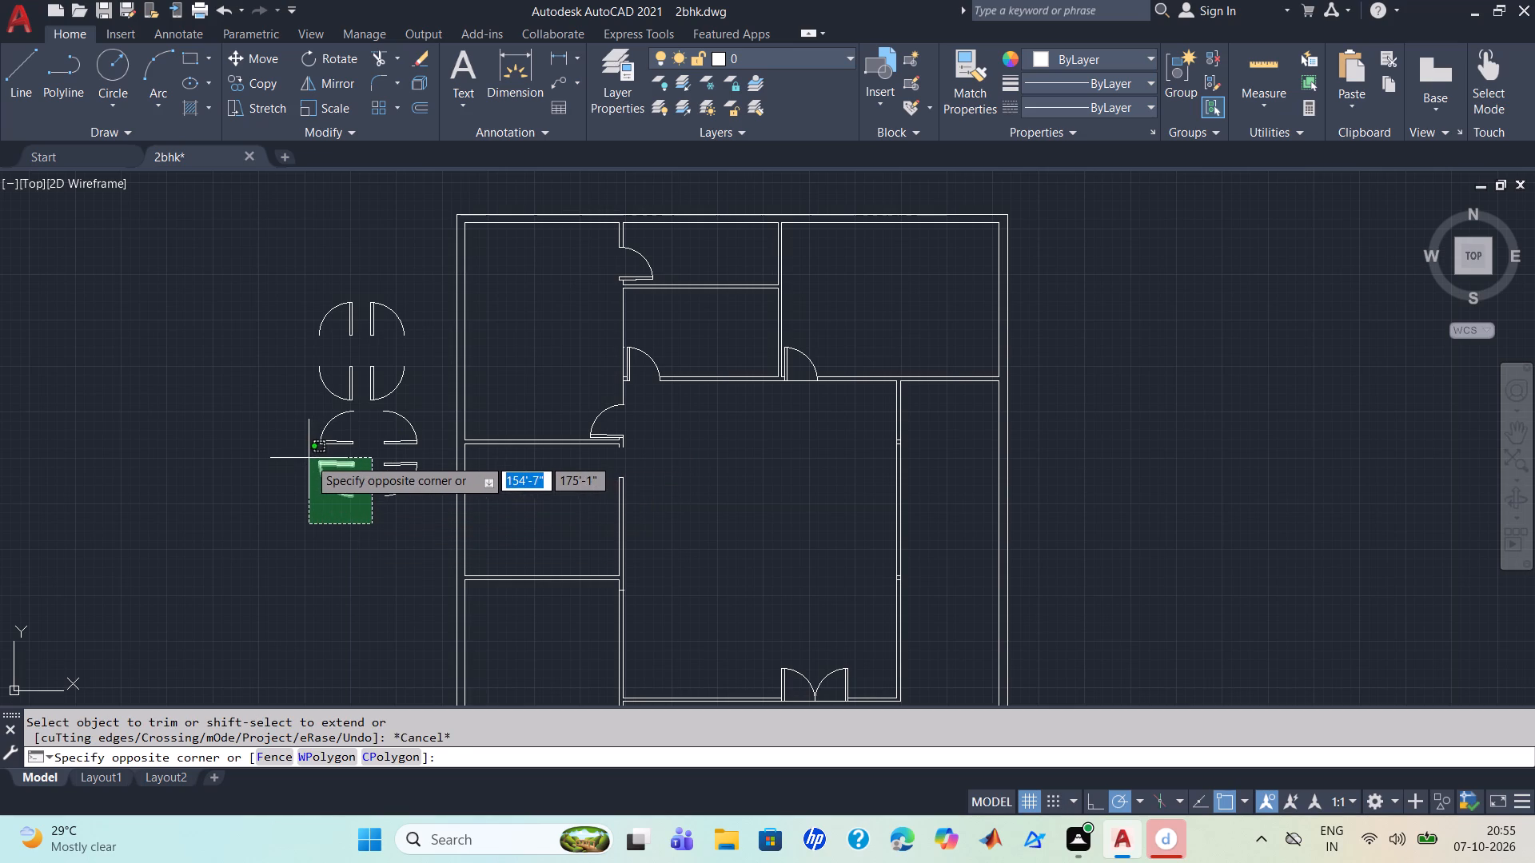
{"action": "left_click", "coordinate": [309, 458]}
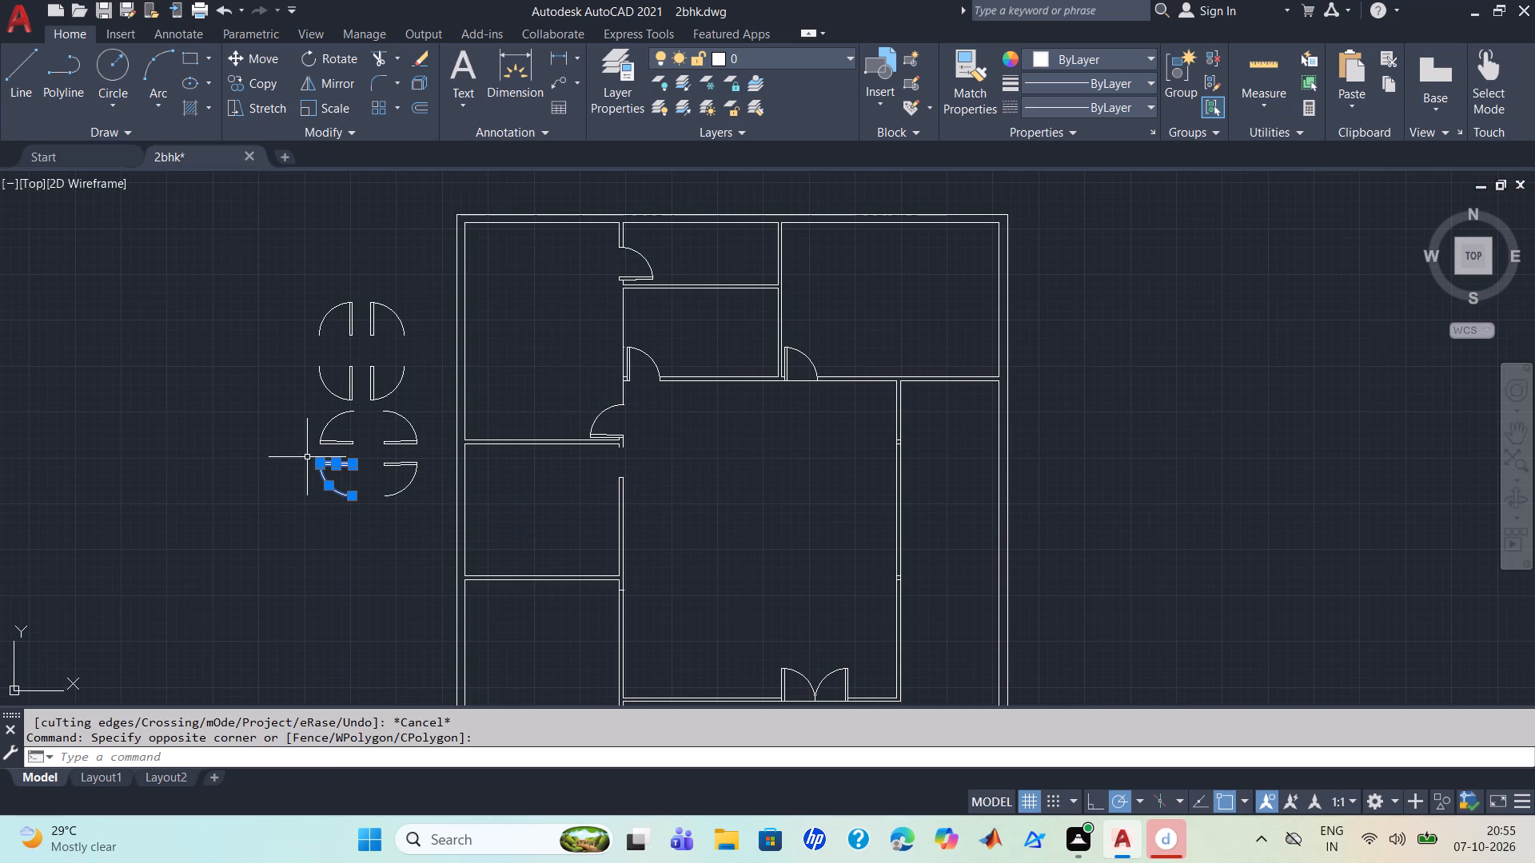
{"action": "type", "text": "co"}
{"action": "key", "text": "Return"}
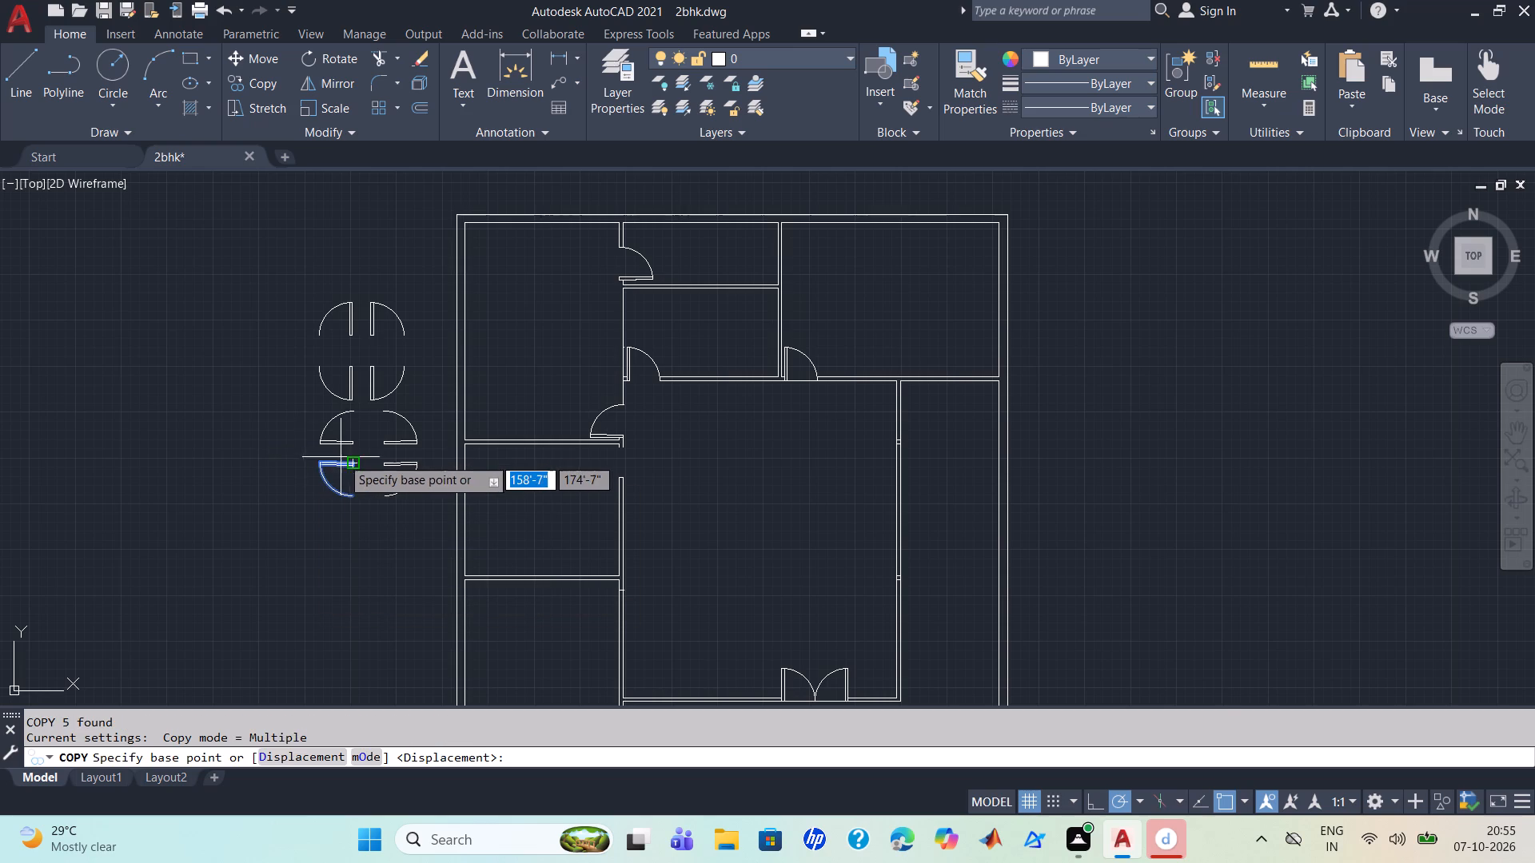
{"action": "scroll", "coordinate": [342, 458], "scroll_direction": "up", "scroll_amount": 3}
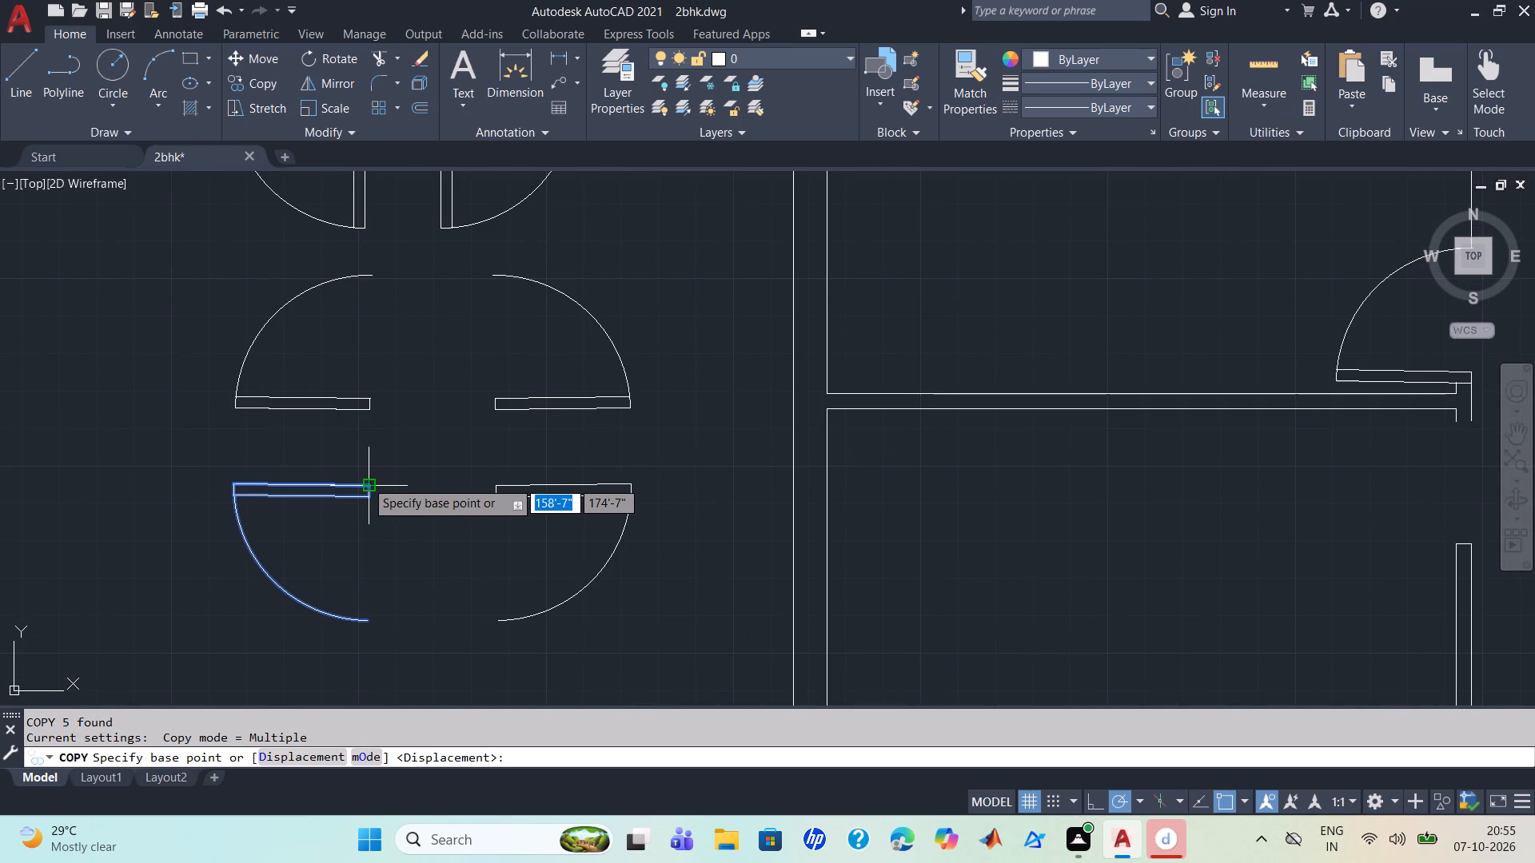
{"action": "left_click", "coordinate": [365, 482]}
{"action": "scroll", "coordinate": [954, 597], "scroll_direction": "down", "scroll_amount": 1}
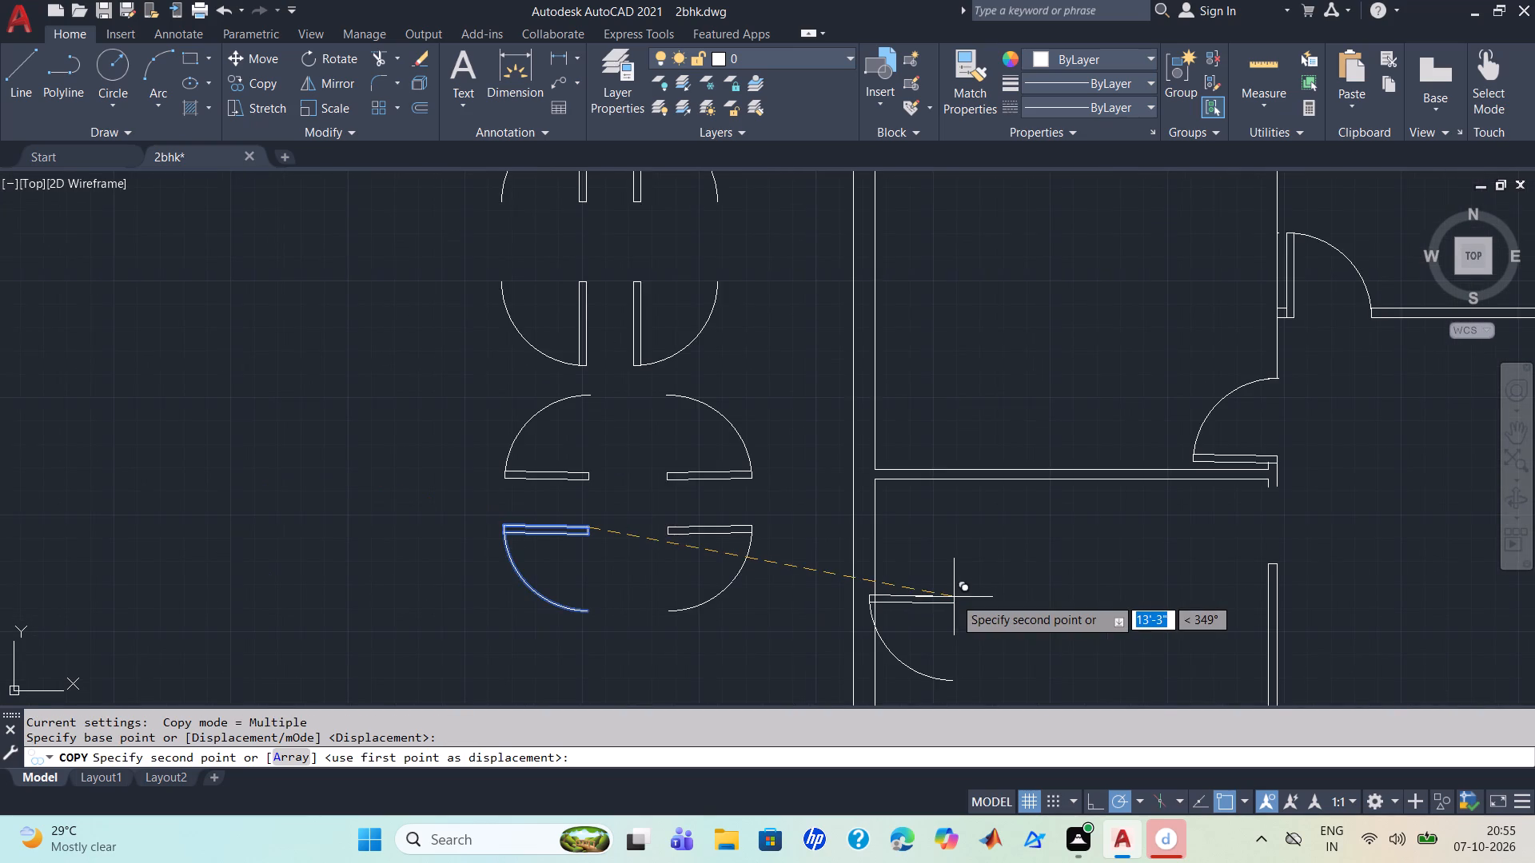
{"action": "scroll", "coordinate": [954, 597], "scroll_direction": "down", "scroll_amount": 2}
{"action": "scroll", "coordinate": [1089, 573], "scroll_direction": "up", "scroll_amount": 3}
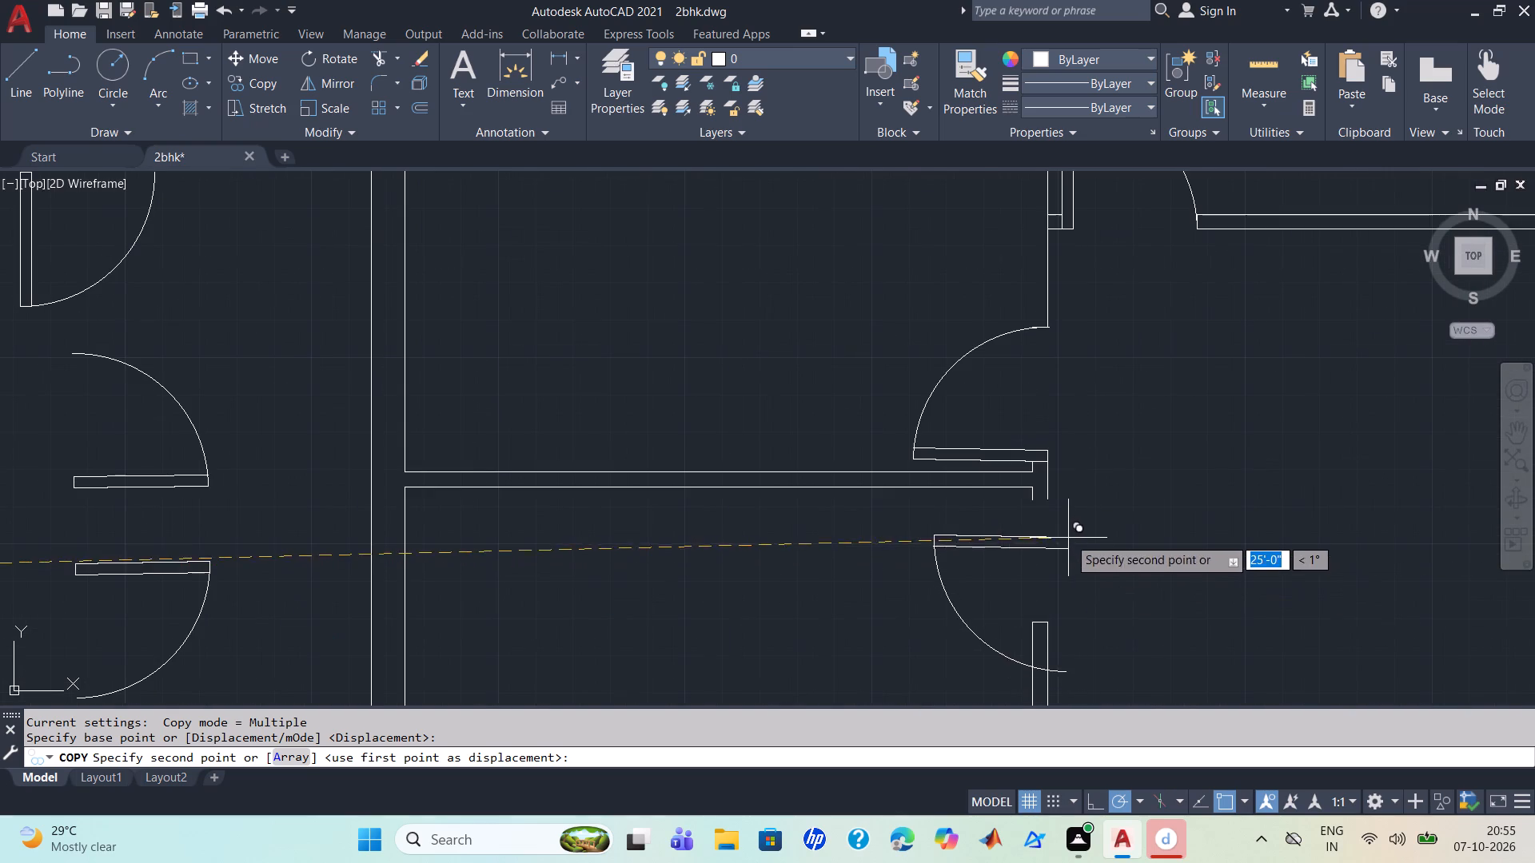
{"action": "scroll", "coordinate": [1048, 500], "scroll_direction": "up", "scroll_amount": 4}
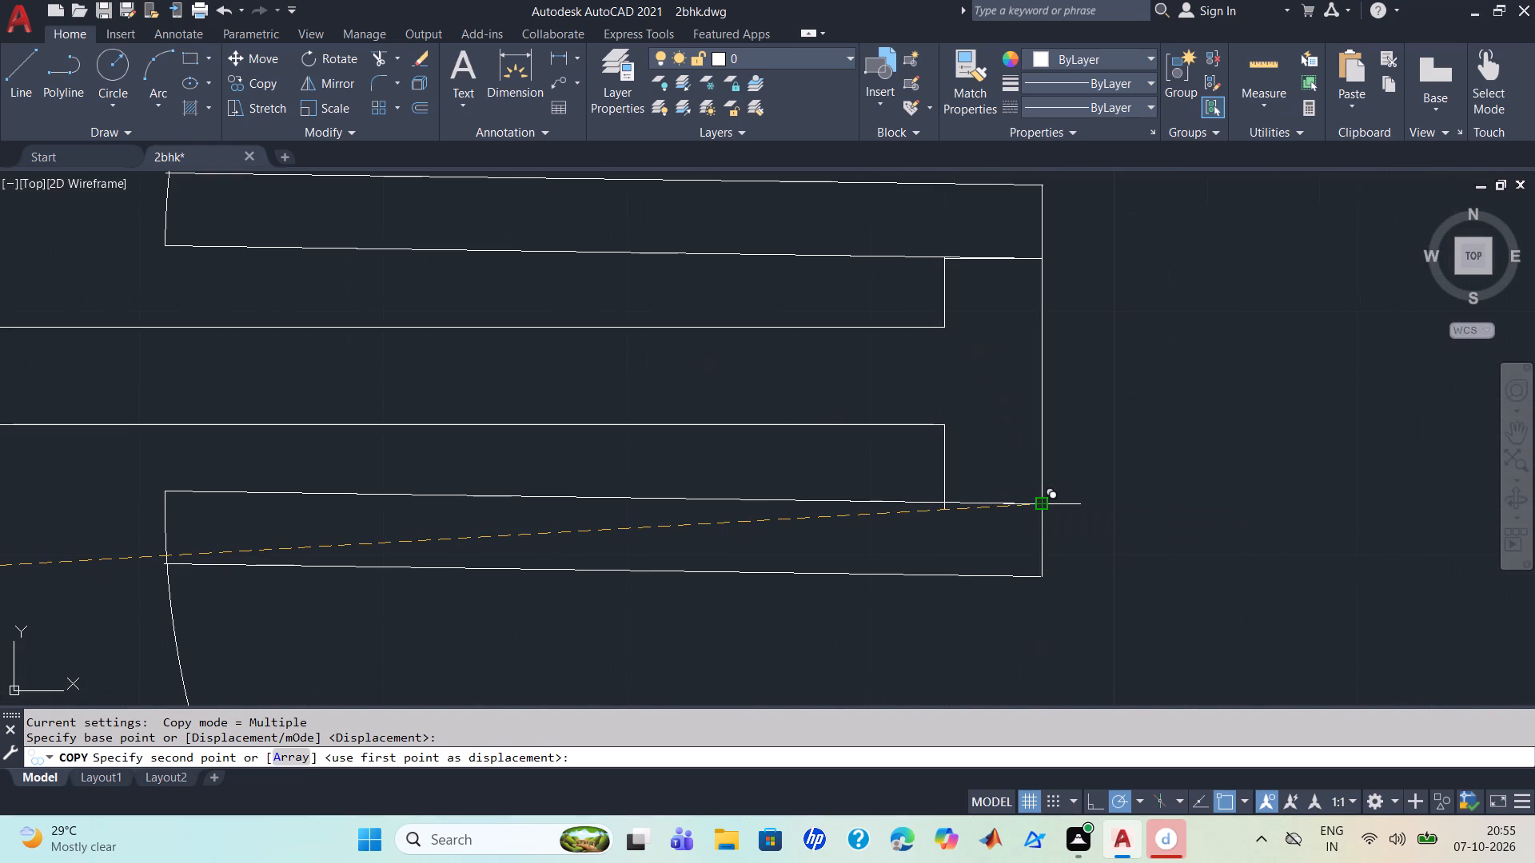
{"action": "left_click", "coordinate": [1047, 499]}
{"action": "scroll", "coordinate": [1047, 539], "scroll_direction": "down", "scroll_amount": 7}
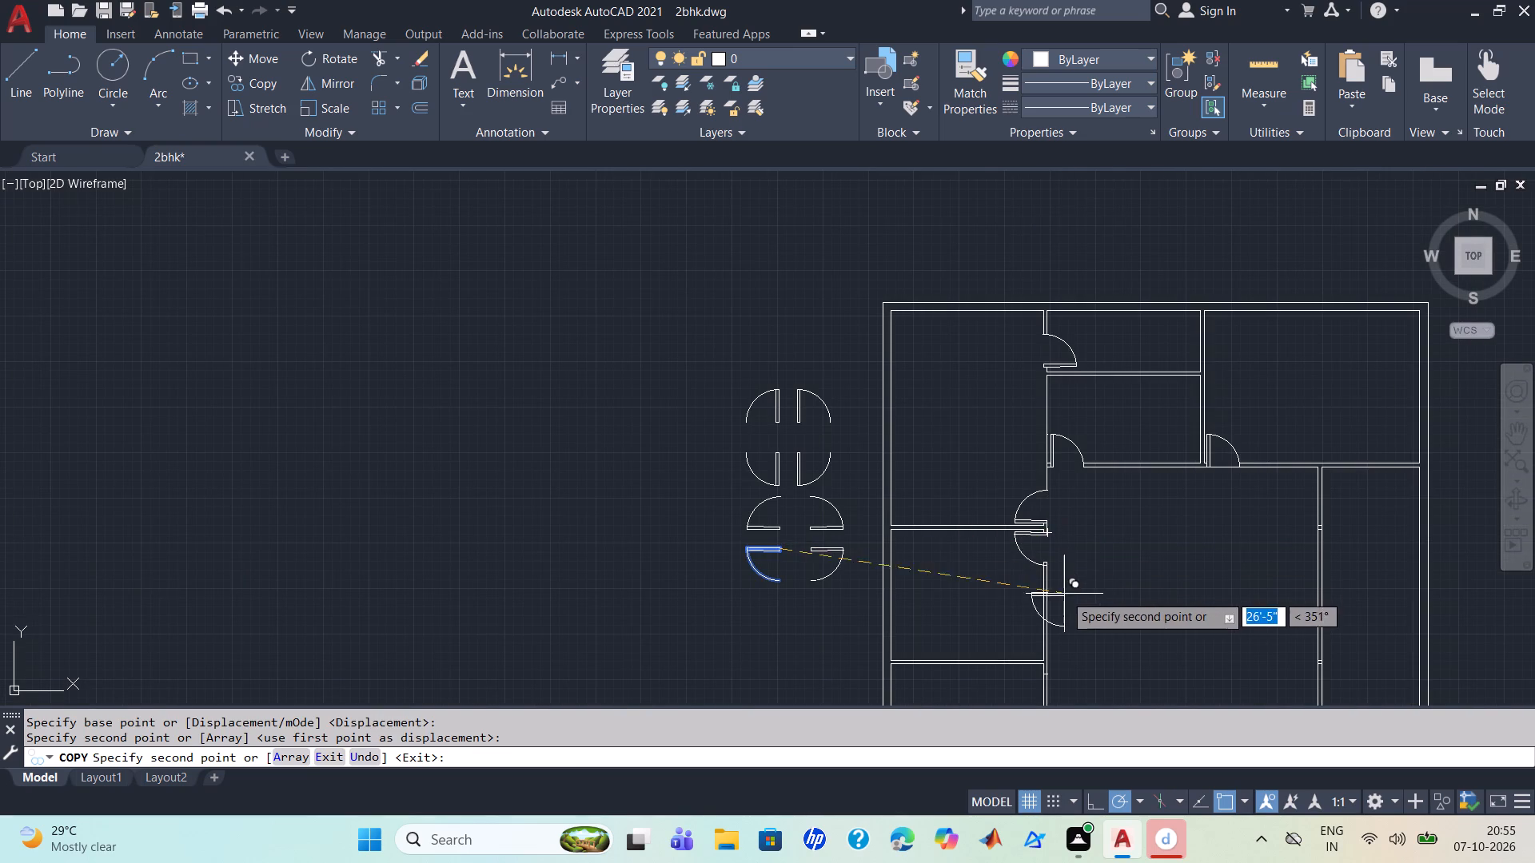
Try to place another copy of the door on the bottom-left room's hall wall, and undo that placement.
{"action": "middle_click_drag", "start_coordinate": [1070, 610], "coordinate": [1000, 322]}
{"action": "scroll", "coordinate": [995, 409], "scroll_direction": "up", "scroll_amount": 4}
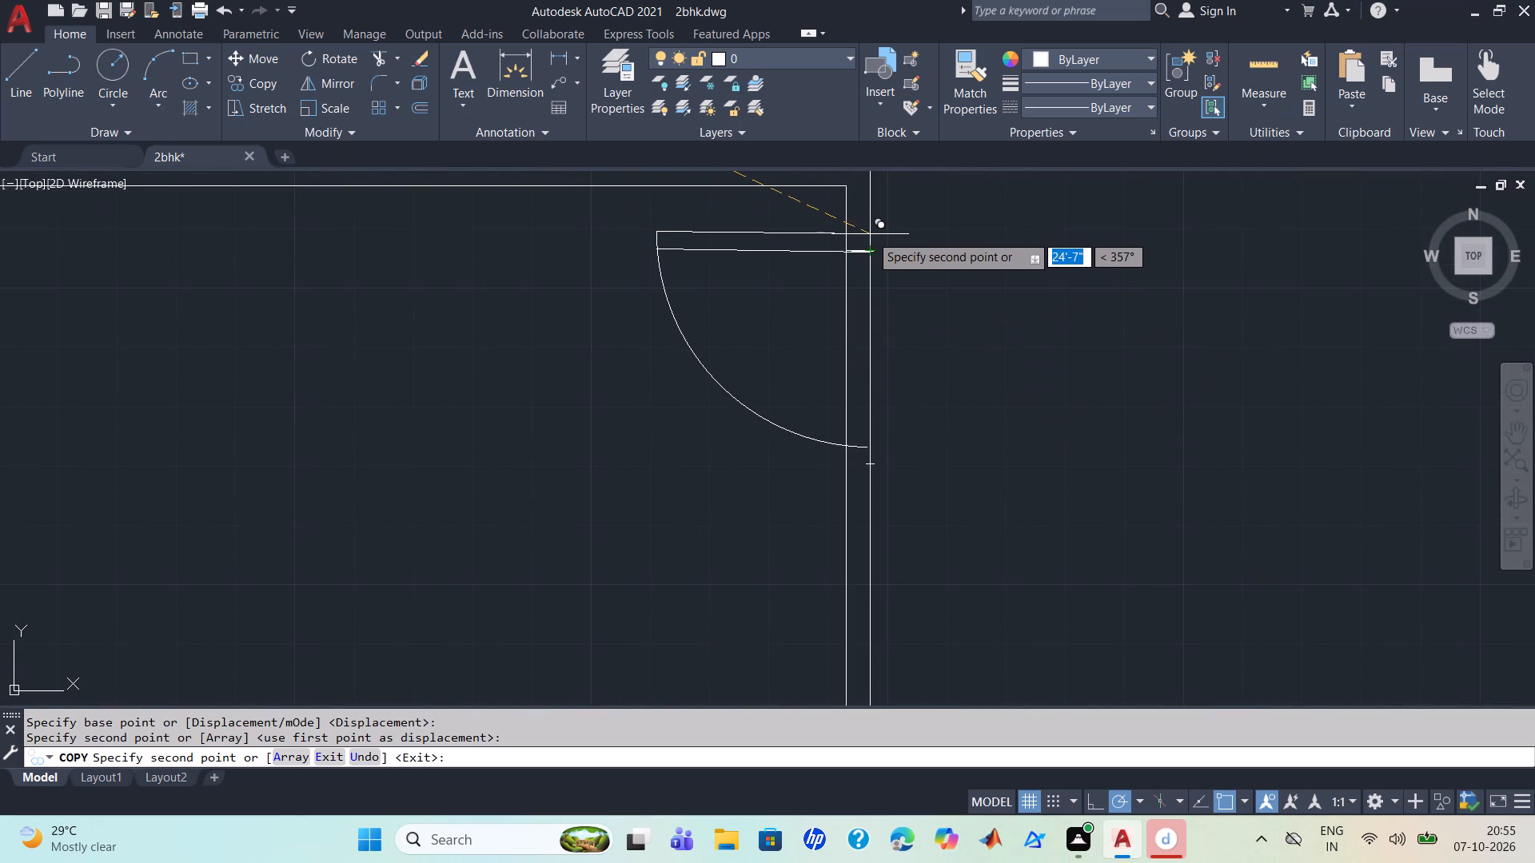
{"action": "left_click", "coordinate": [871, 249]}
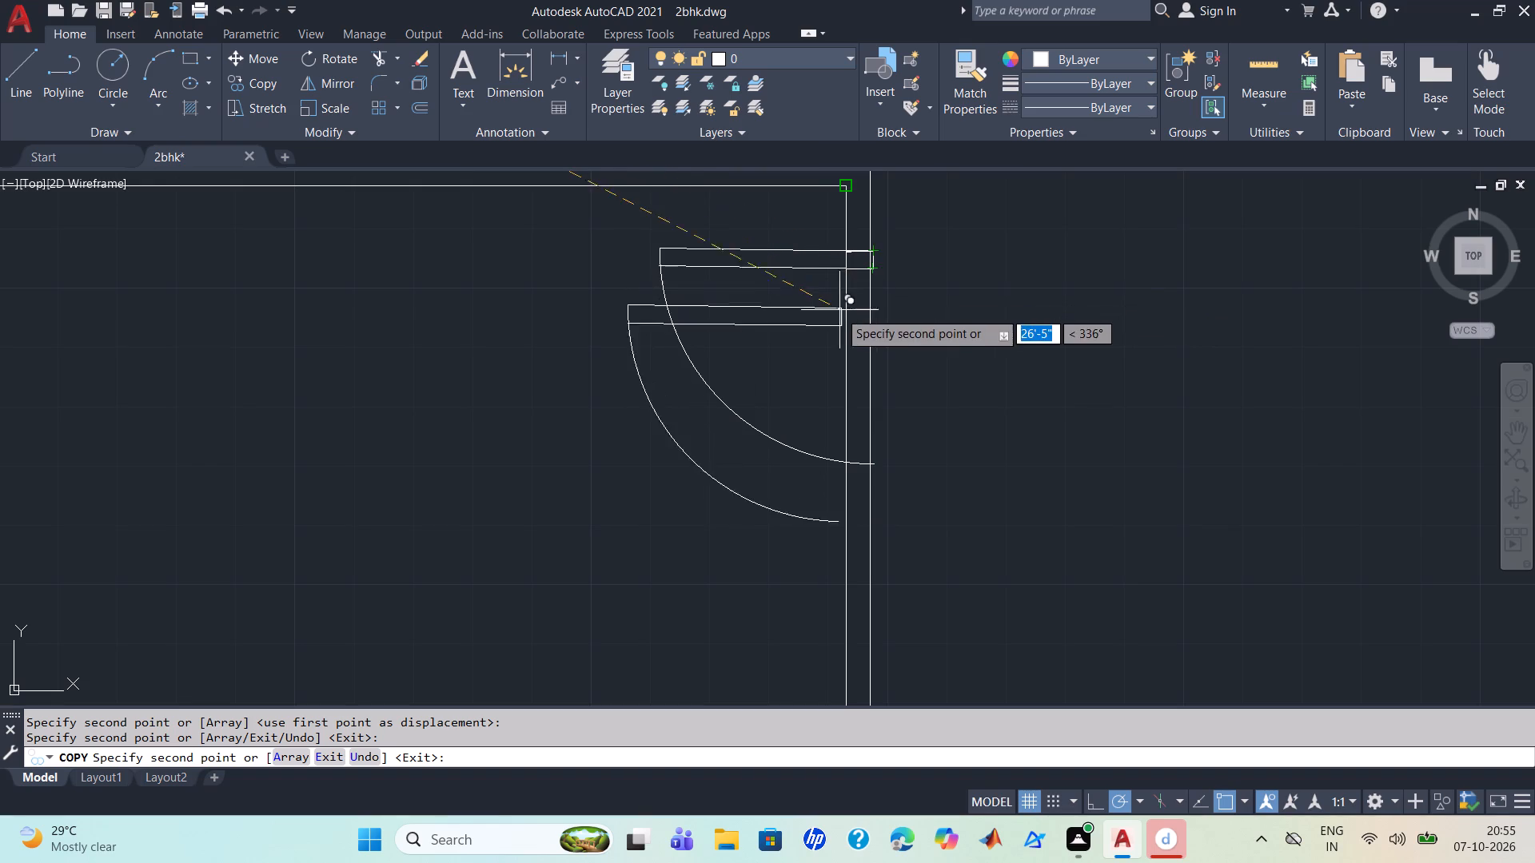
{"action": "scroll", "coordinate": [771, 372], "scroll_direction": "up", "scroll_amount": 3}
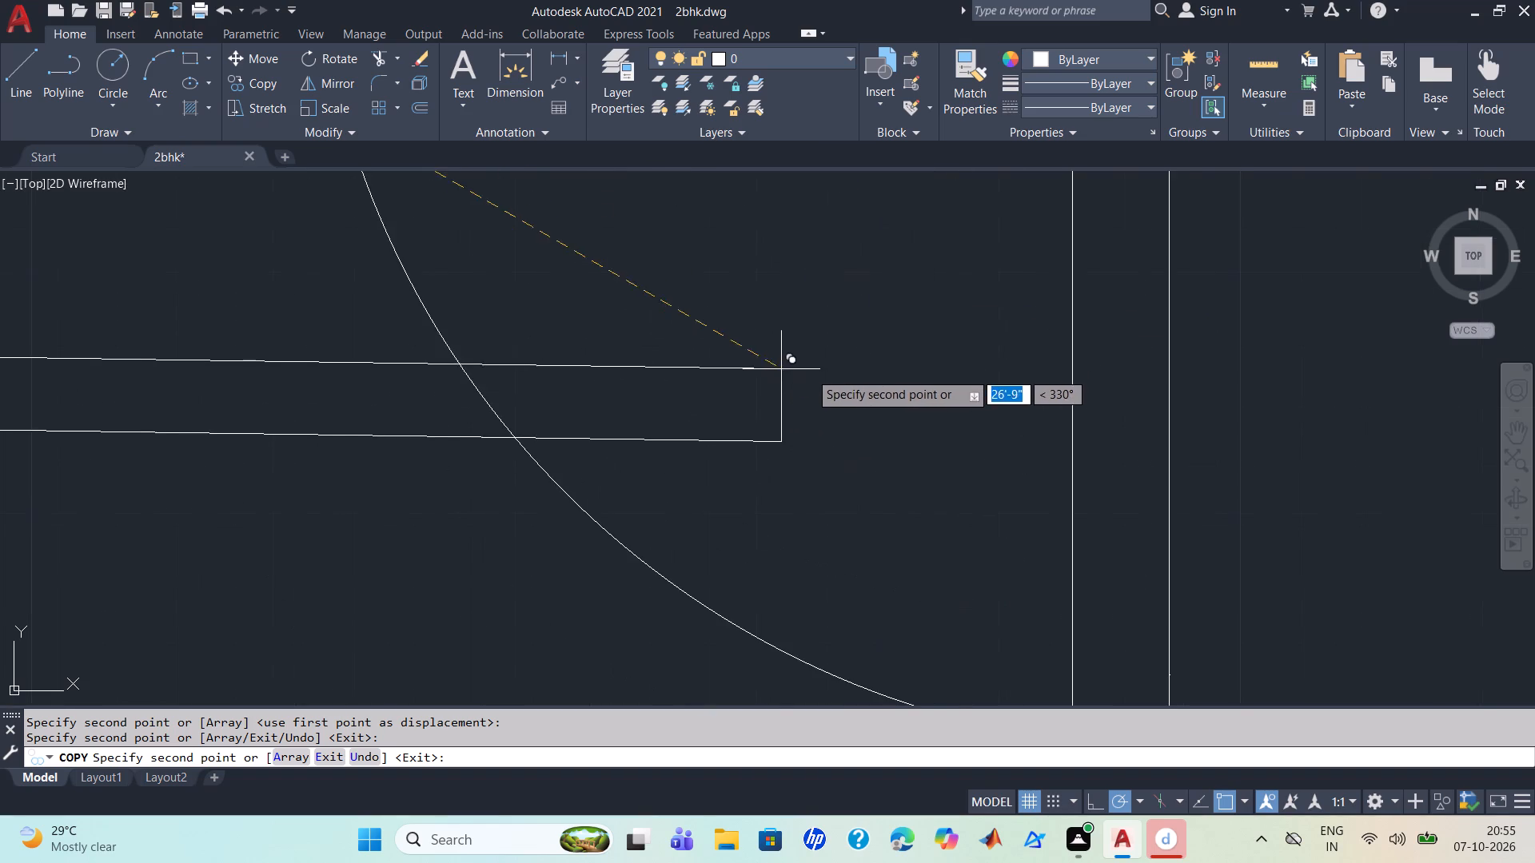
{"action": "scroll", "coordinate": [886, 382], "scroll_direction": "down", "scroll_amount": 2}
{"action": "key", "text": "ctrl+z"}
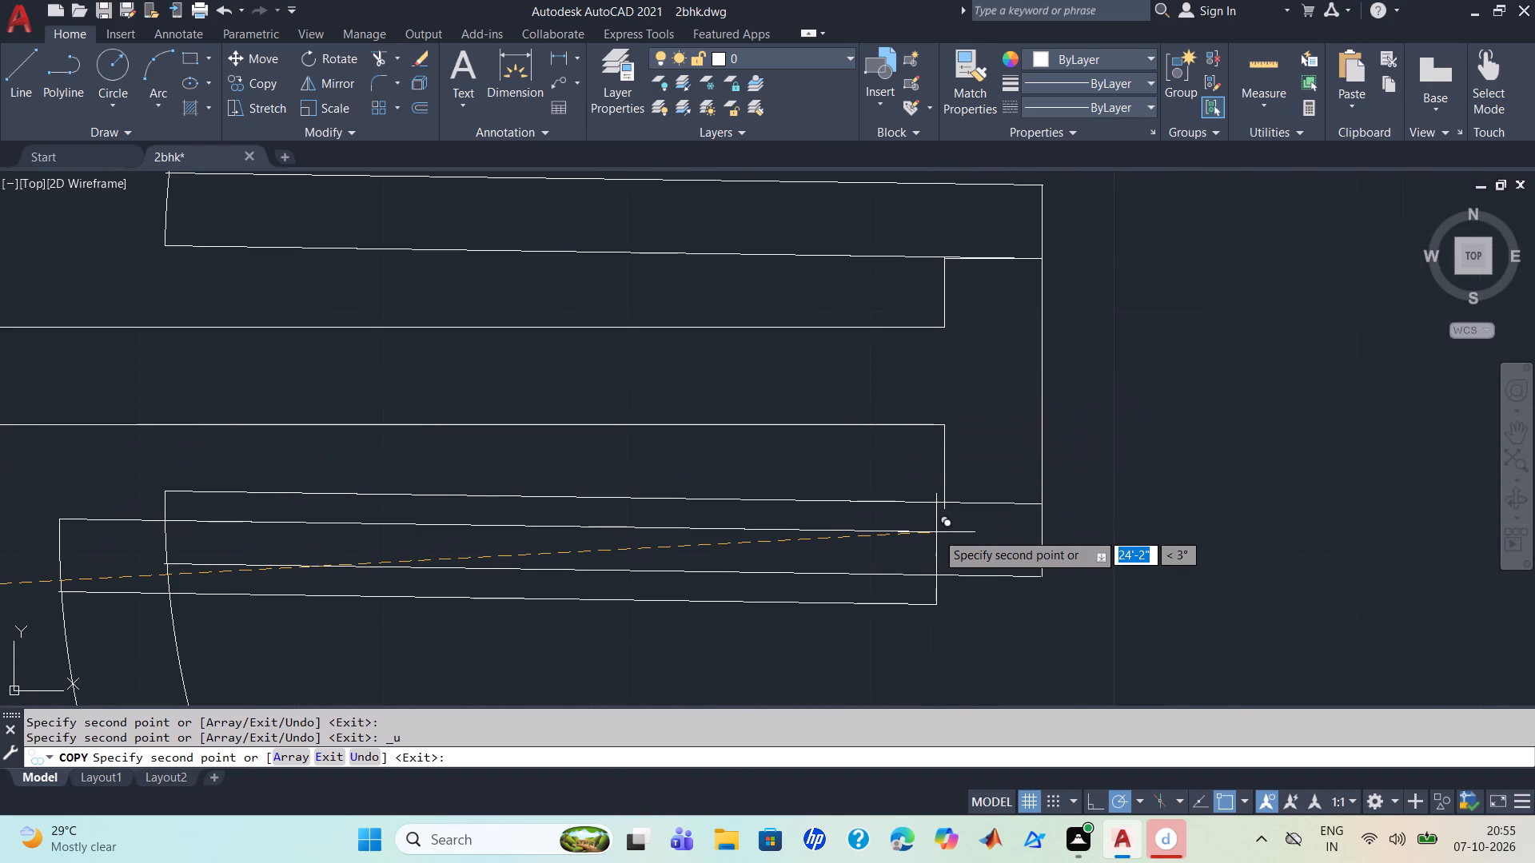
Place a copy of the door on the bottom-left room's hall wall, with its upper leaf corner at the cross mark, and finish copying.
{"action": "scroll", "coordinate": [936, 530], "scroll_direction": "down", "scroll_amount": 8}
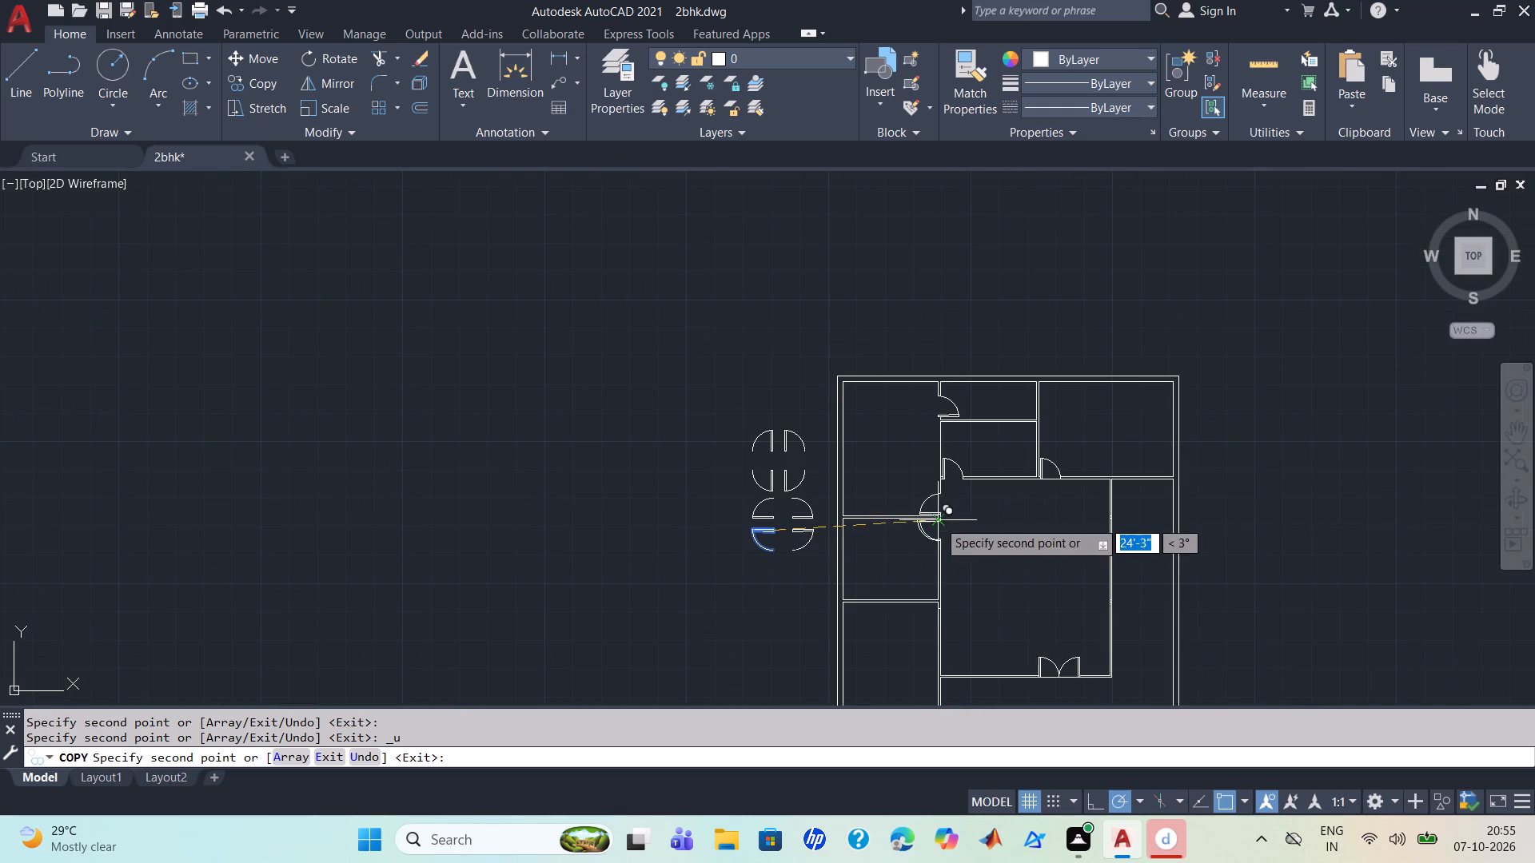
{"action": "scroll", "coordinate": [983, 654], "scroll_direction": "up", "scroll_amount": 3}
{"action": "middle_click_drag", "start_coordinate": [960, 644], "coordinate": [906, 474]}
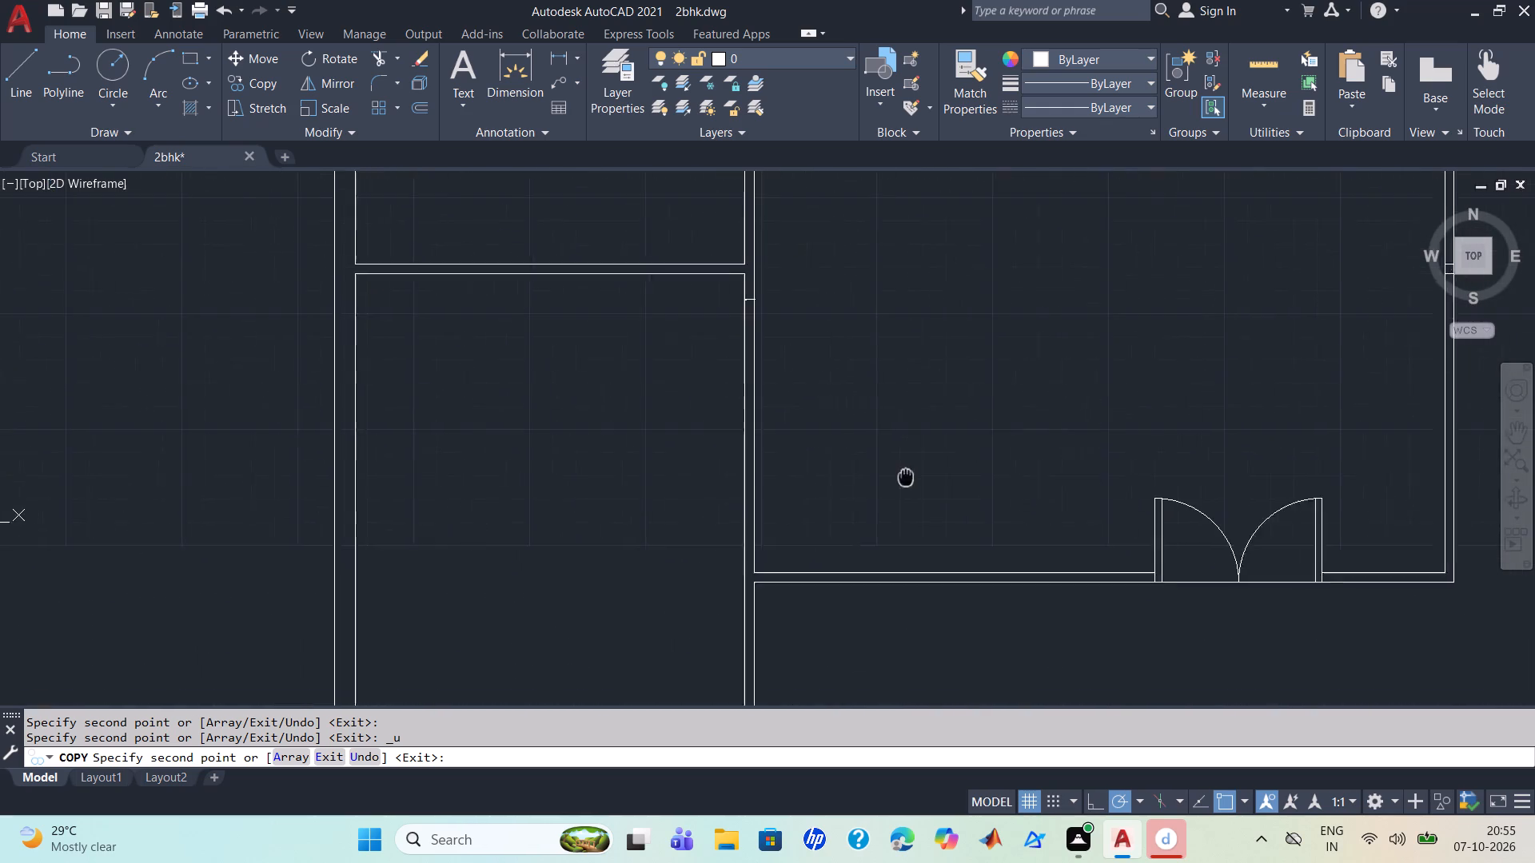
{"action": "middle_click_drag", "start_coordinate": [906, 474], "coordinate": [895, 409]}
{"action": "scroll", "coordinate": [723, 236], "scroll_direction": "up", "scroll_amount": 3}
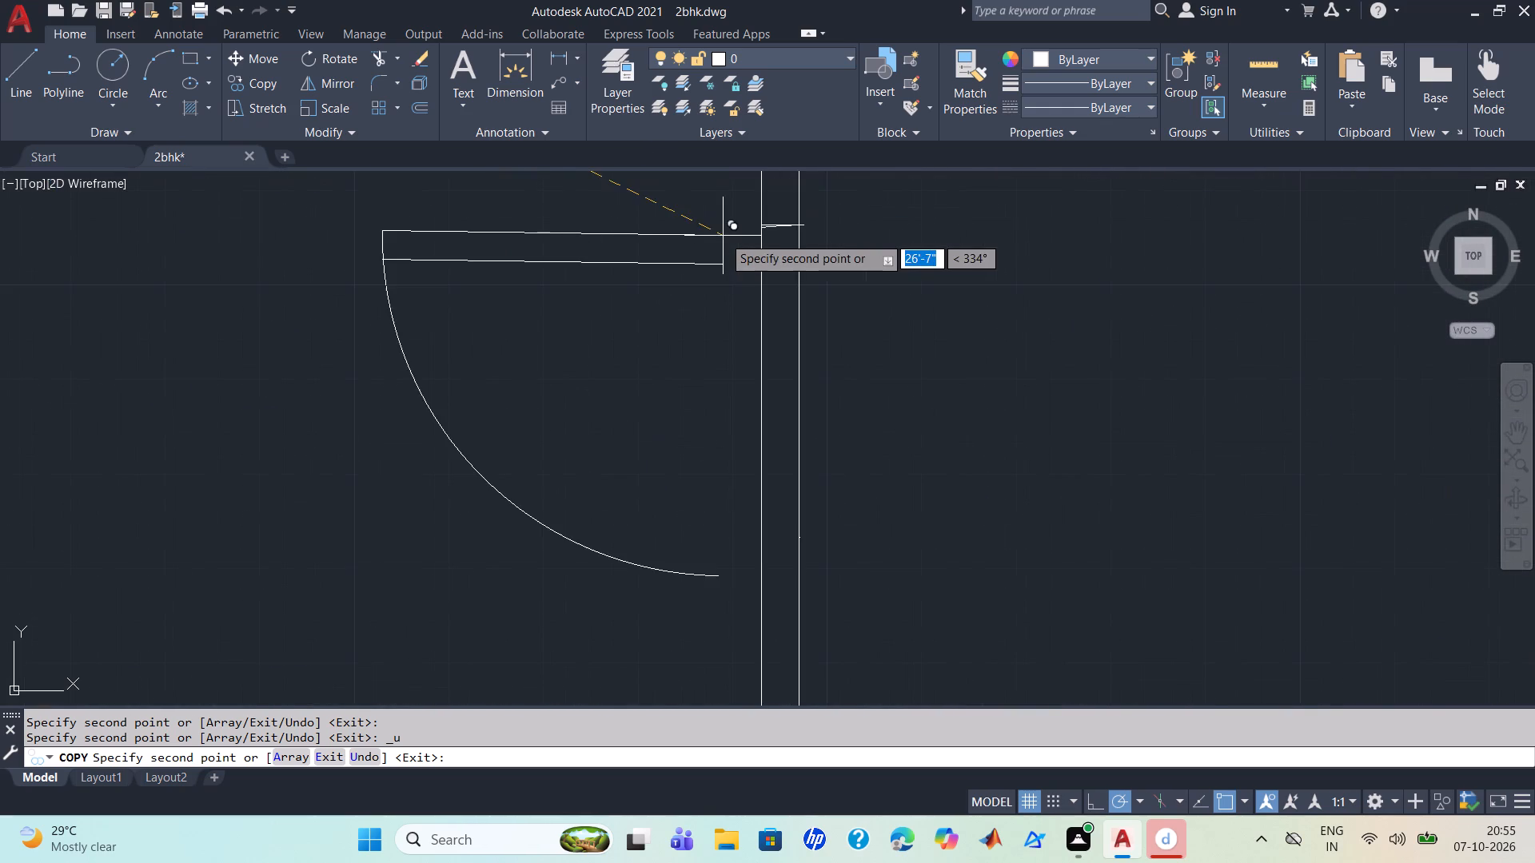
{"action": "scroll", "coordinate": [791, 231], "scroll_direction": "up", "scroll_amount": 3}
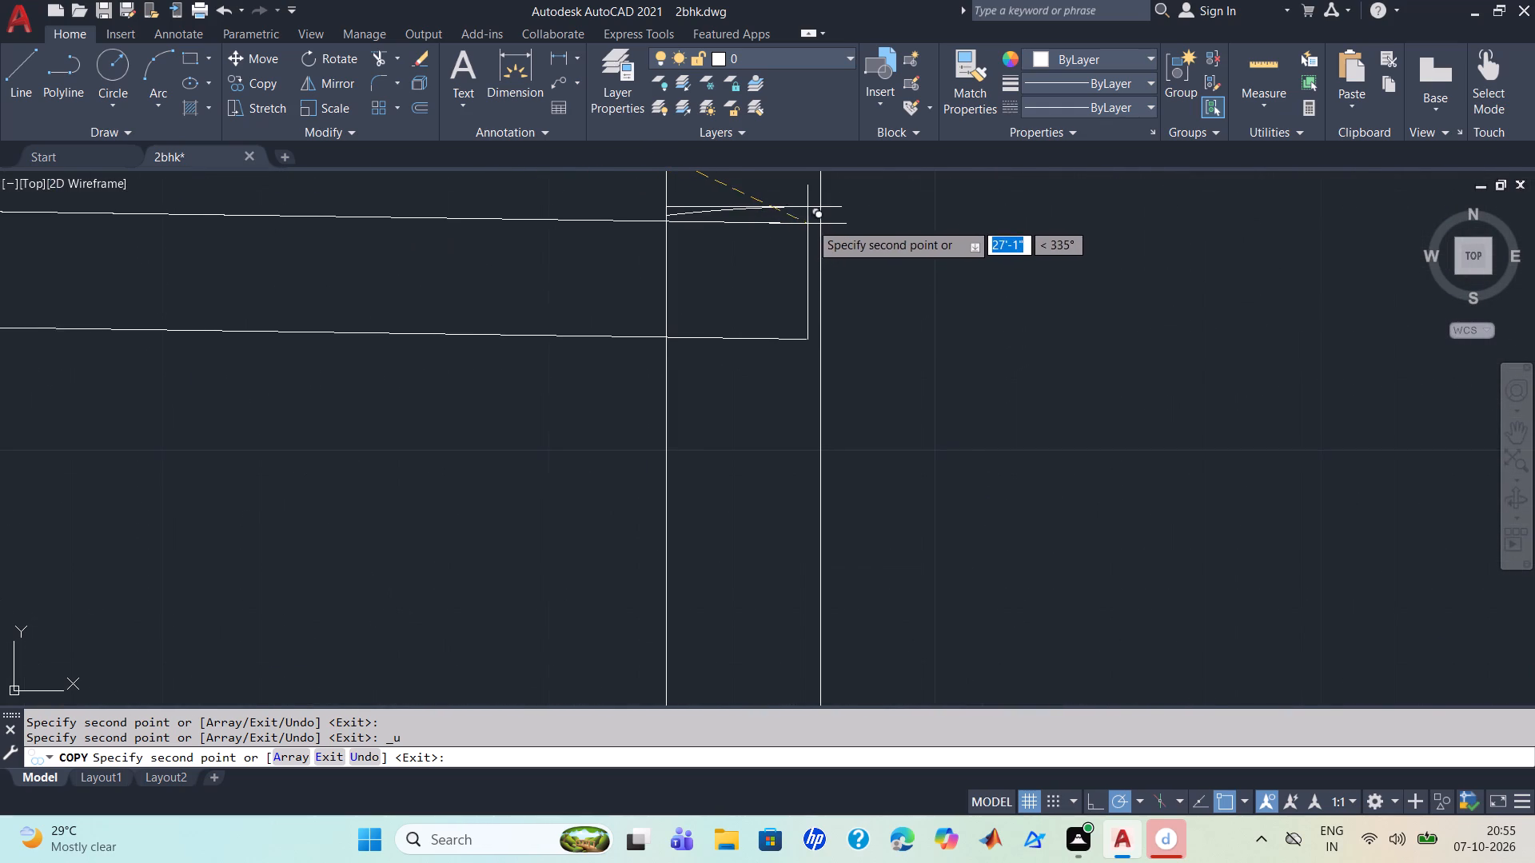
{"action": "left_click", "coordinate": [820, 212]}
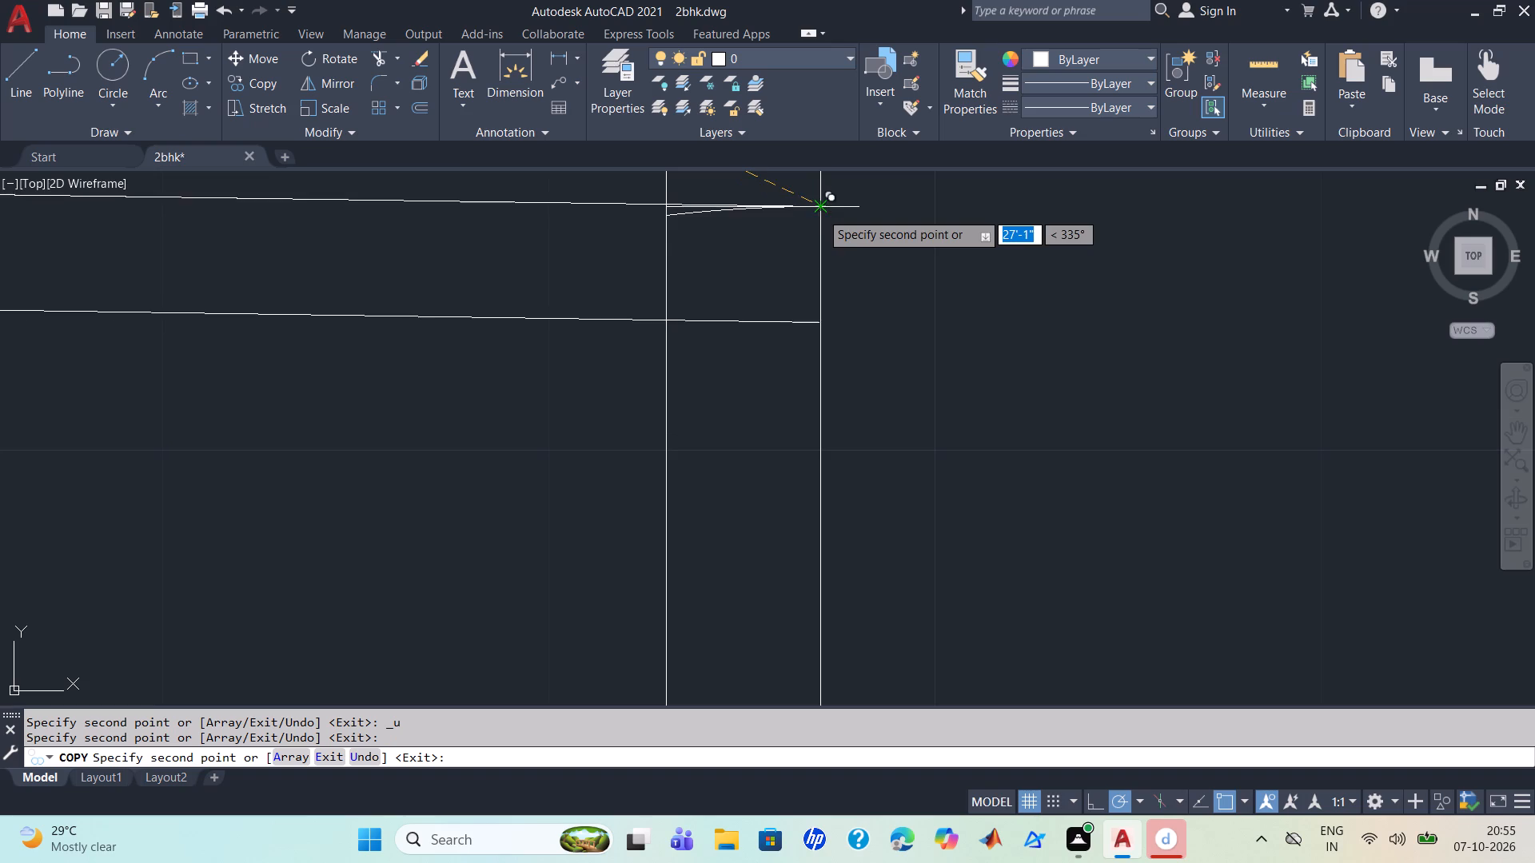
{"action": "key", "text": "Escape"}
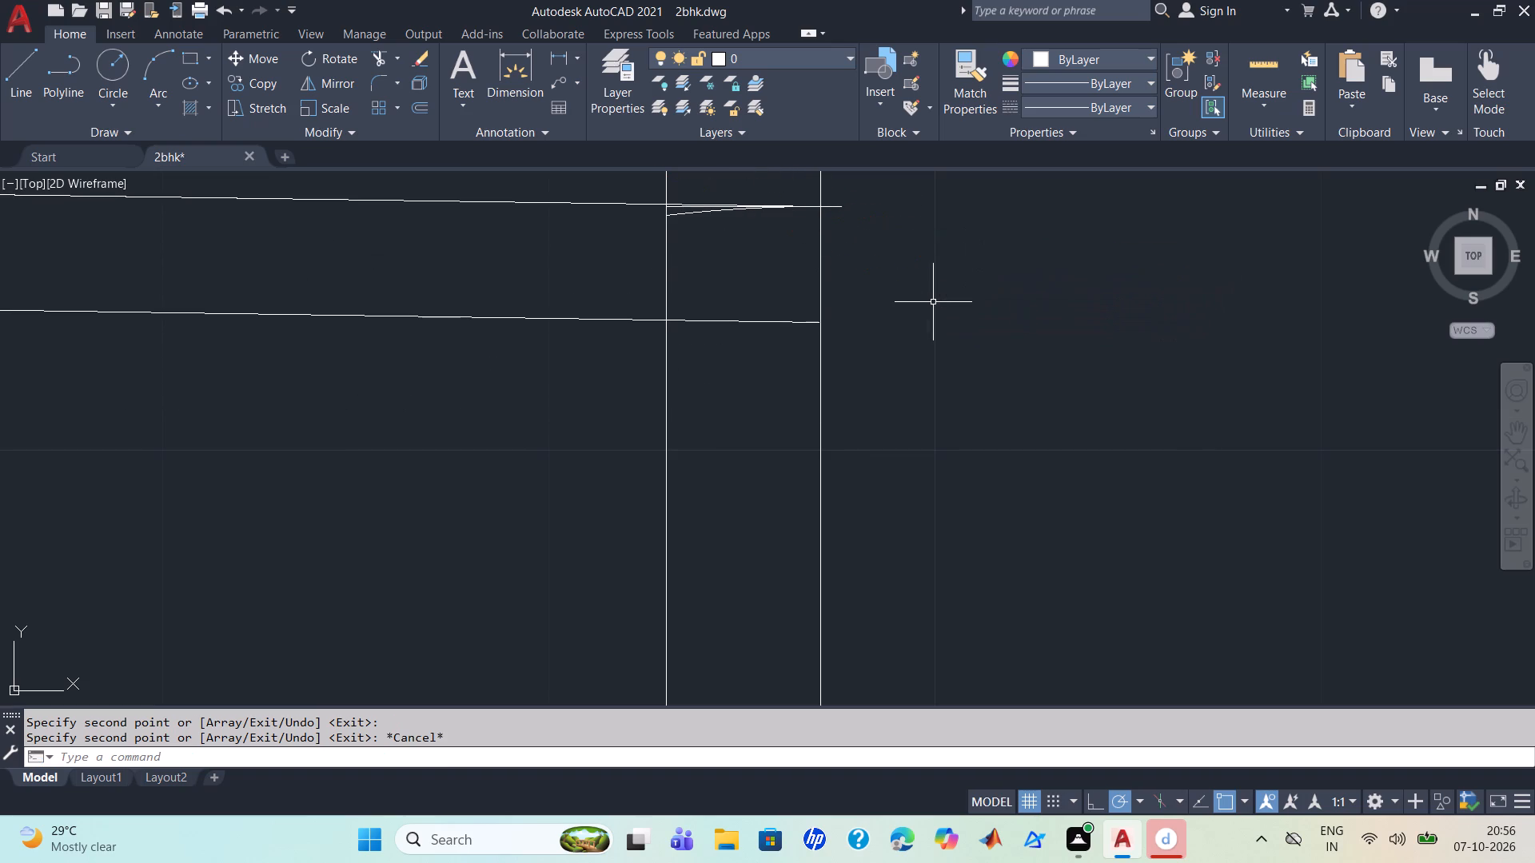
Trim the stray arc and cross-line remnants around the bottom-left room door's upper leaf line at the hall wall.
{"action": "type", "text": "tr"}
{"action": "key", "text": "Return"}
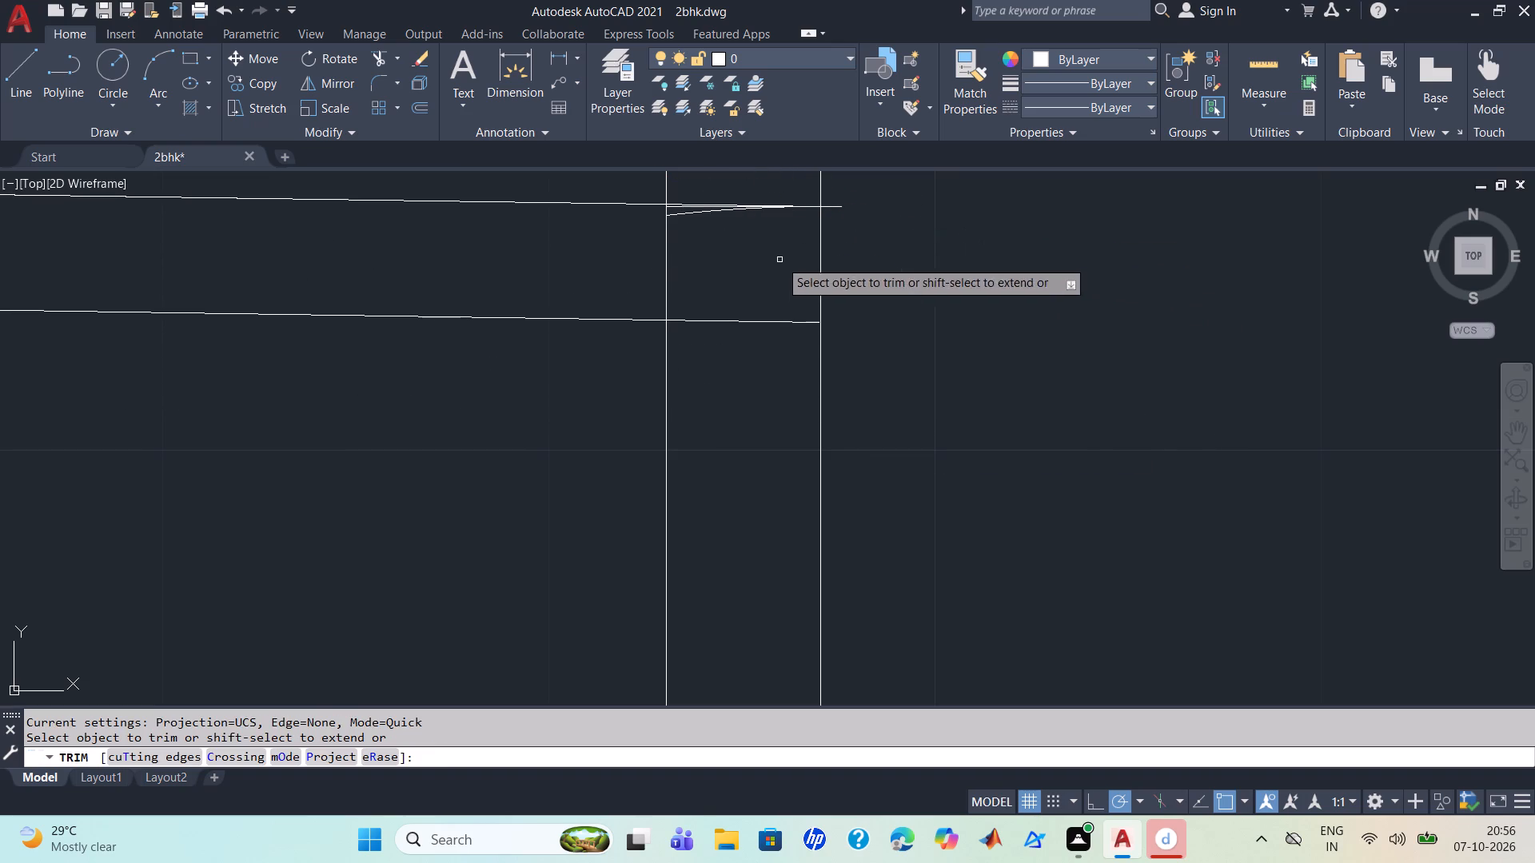
{"action": "left_click", "coordinate": [678, 217]}
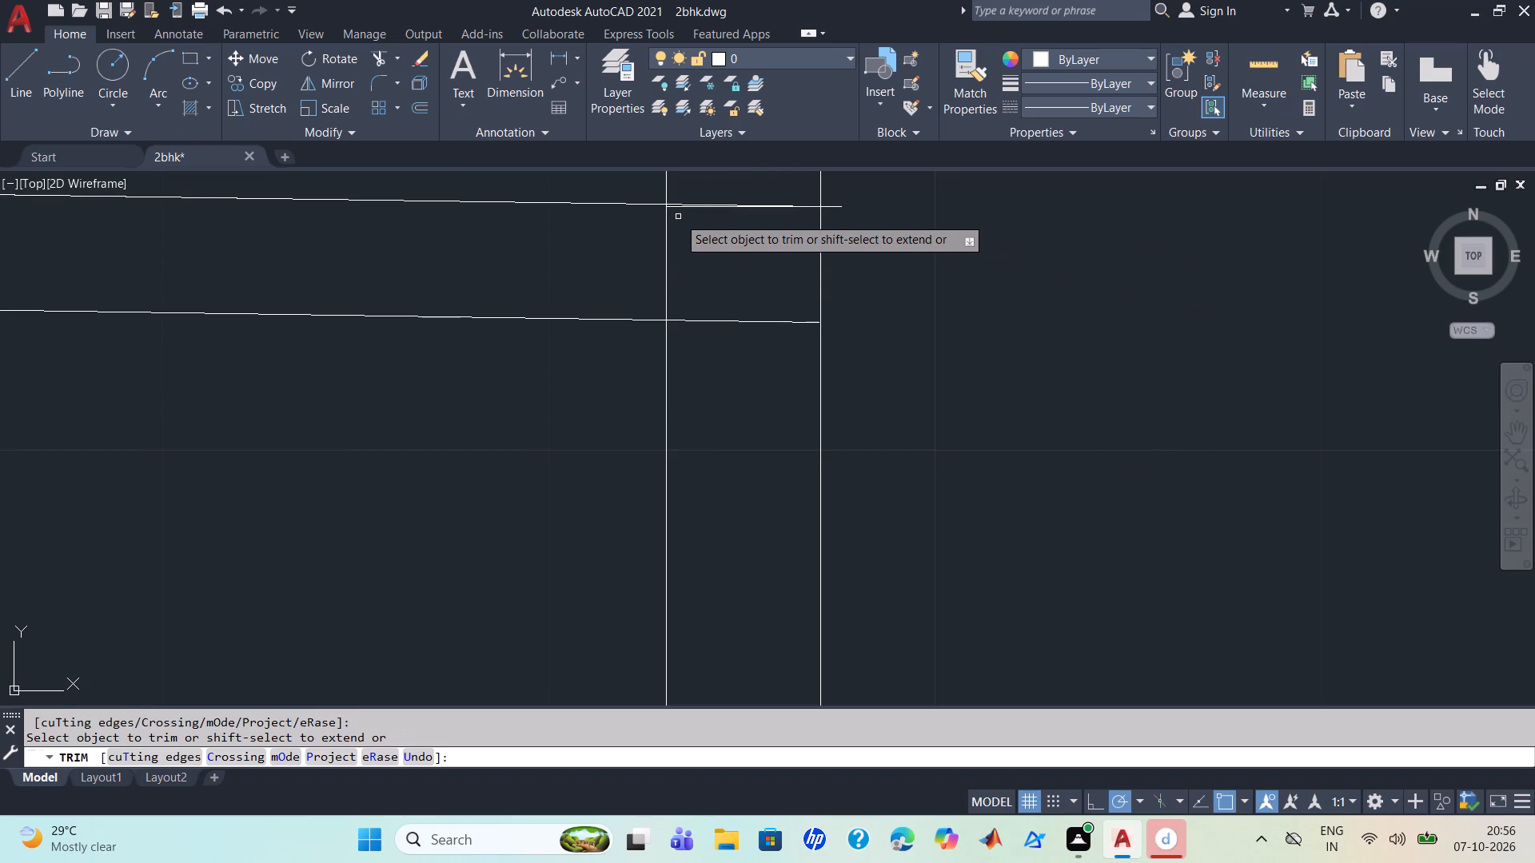
{"action": "left_click", "coordinate": [674, 209]}
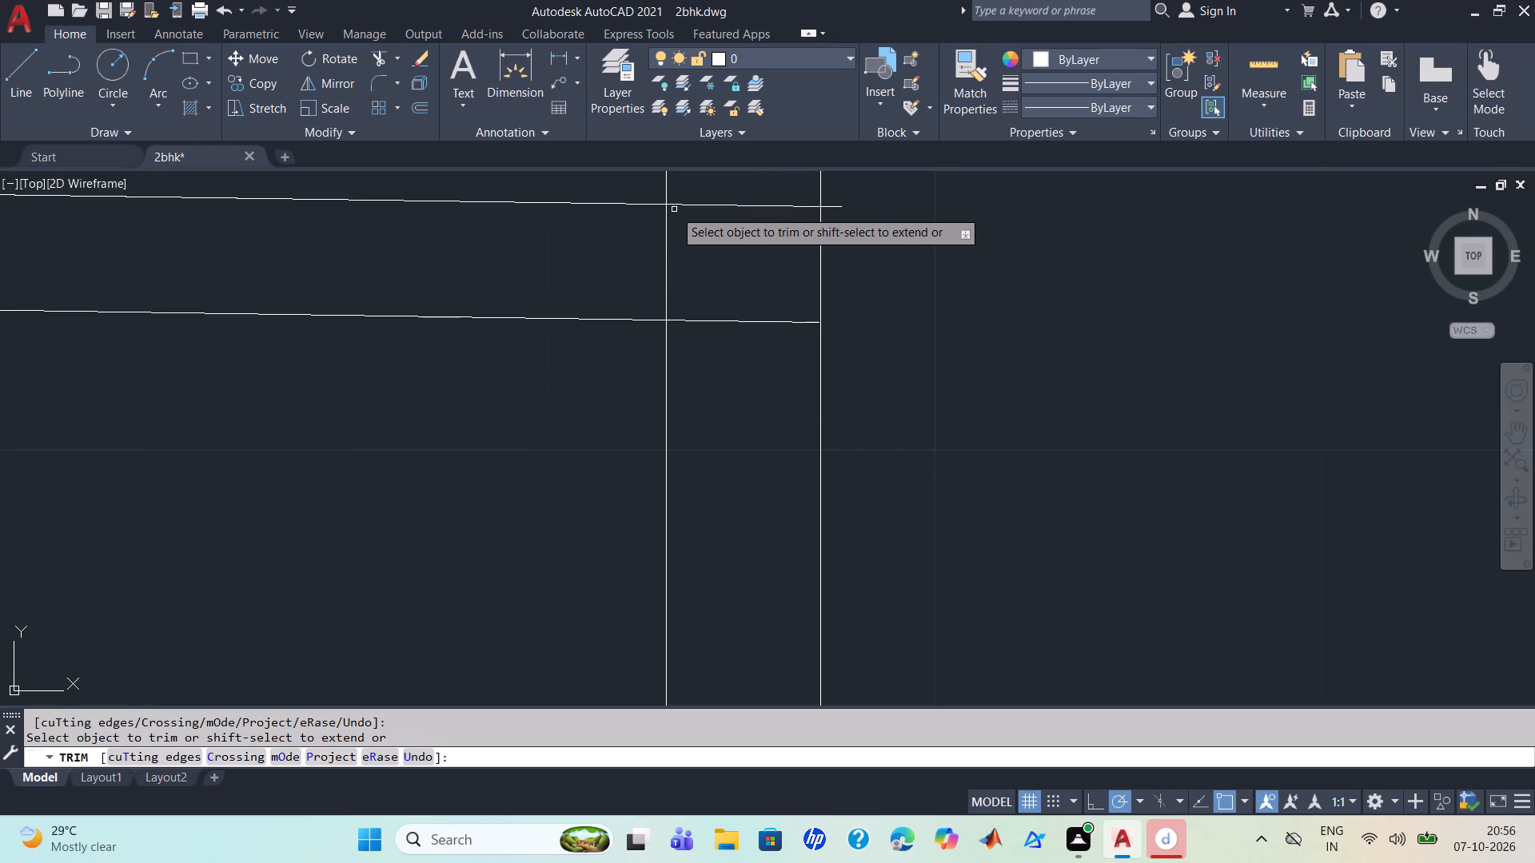
{"action": "scroll", "coordinate": [765, 282], "scroll_direction": "down", "scroll_amount": 1}
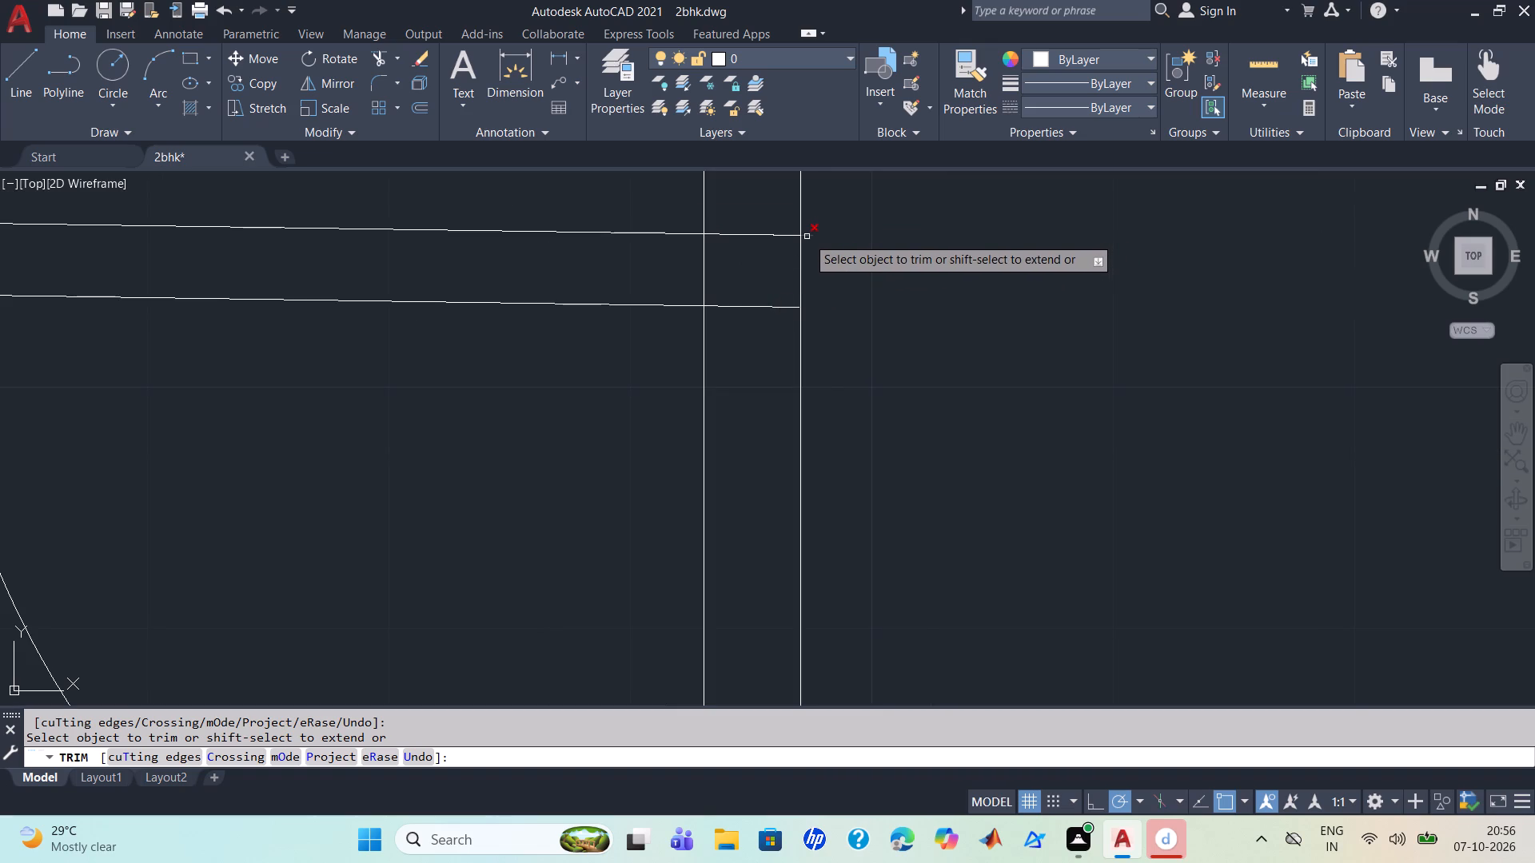
{"action": "left_click", "coordinate": [807, 237]}
Trim both hall wall lines between the leaf and swing arc to open the bottom-left room's doorway.
{"action": "scroll", "coordinate": [851, 417], "scroll_direction": "down", "scroll_amount": 3}
{"action": "middle_click_drag", "start_coordinate": [848, 482], "coordinate": [828, 390]}
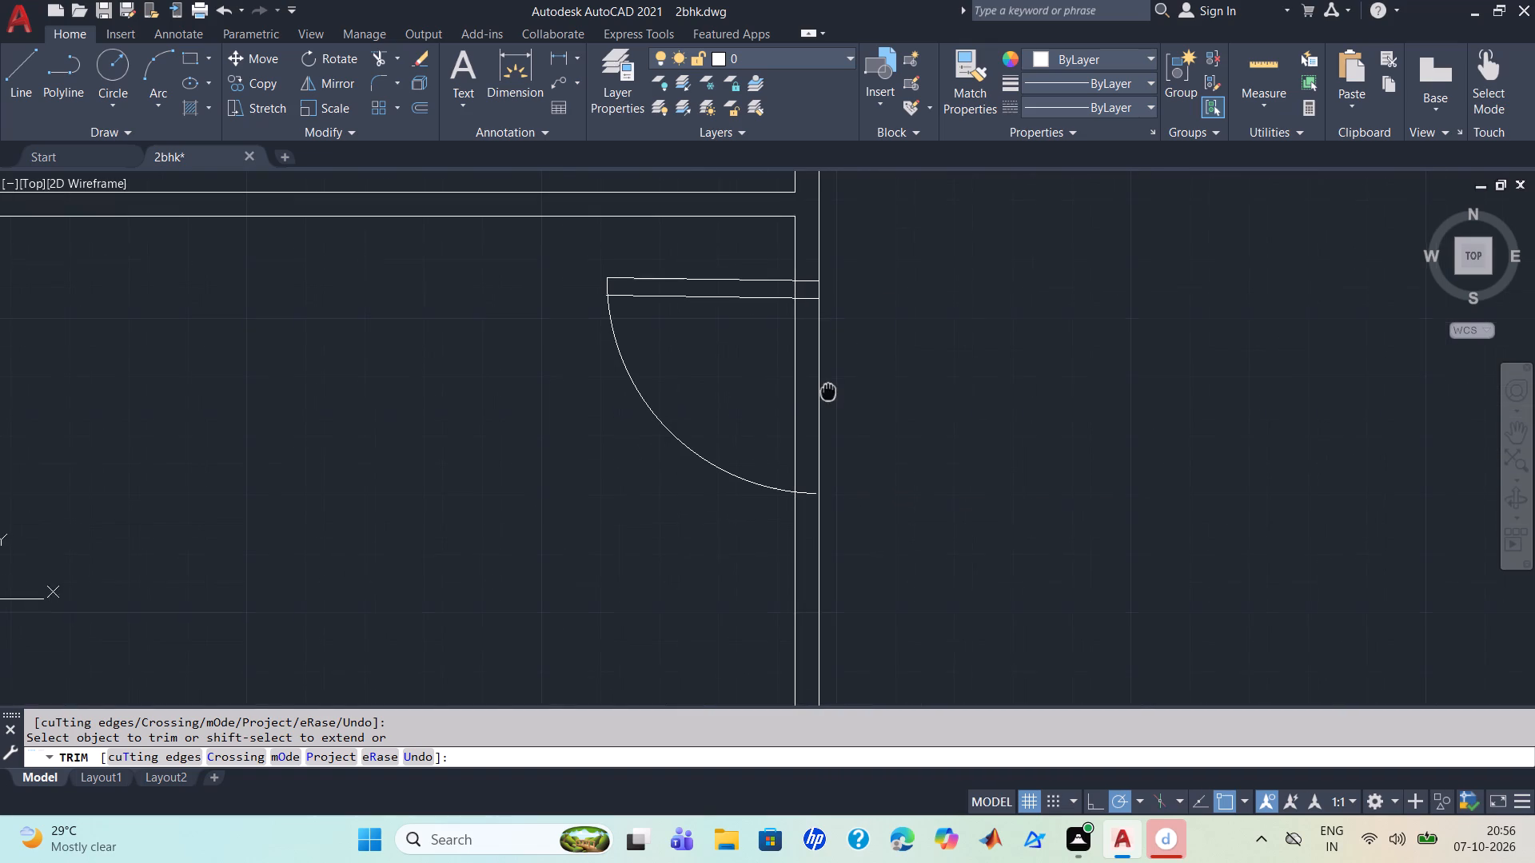
{"action": "middle_click_drag", "start_coordinate": [828, 390], "coordinate": [828, 389]}
{"action": "left_click", "coordinate": [796, 389]}
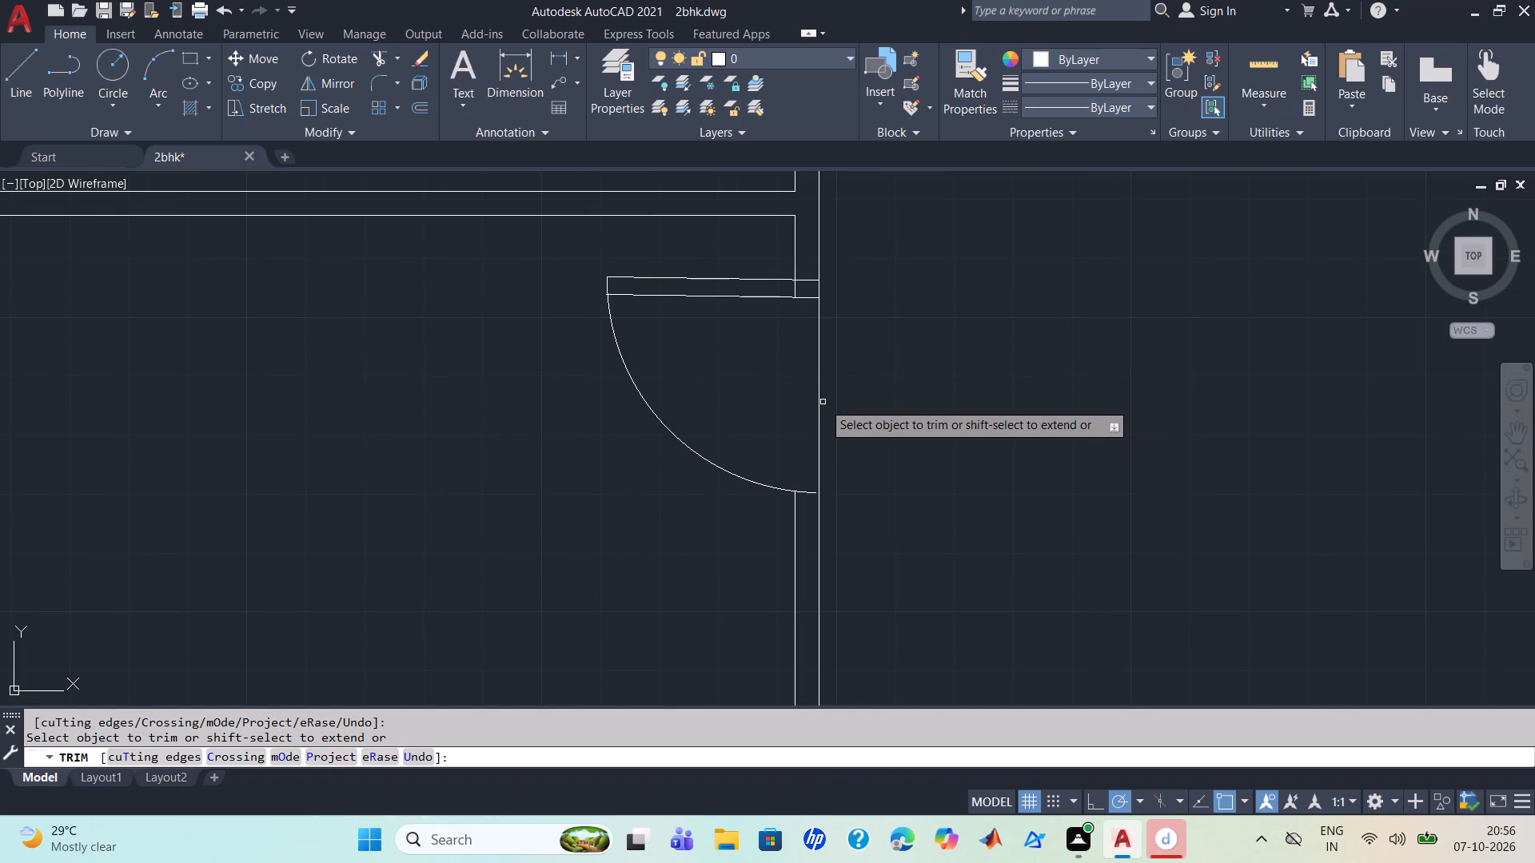
{"action": "left_click", "coordinate": [819, 407]}
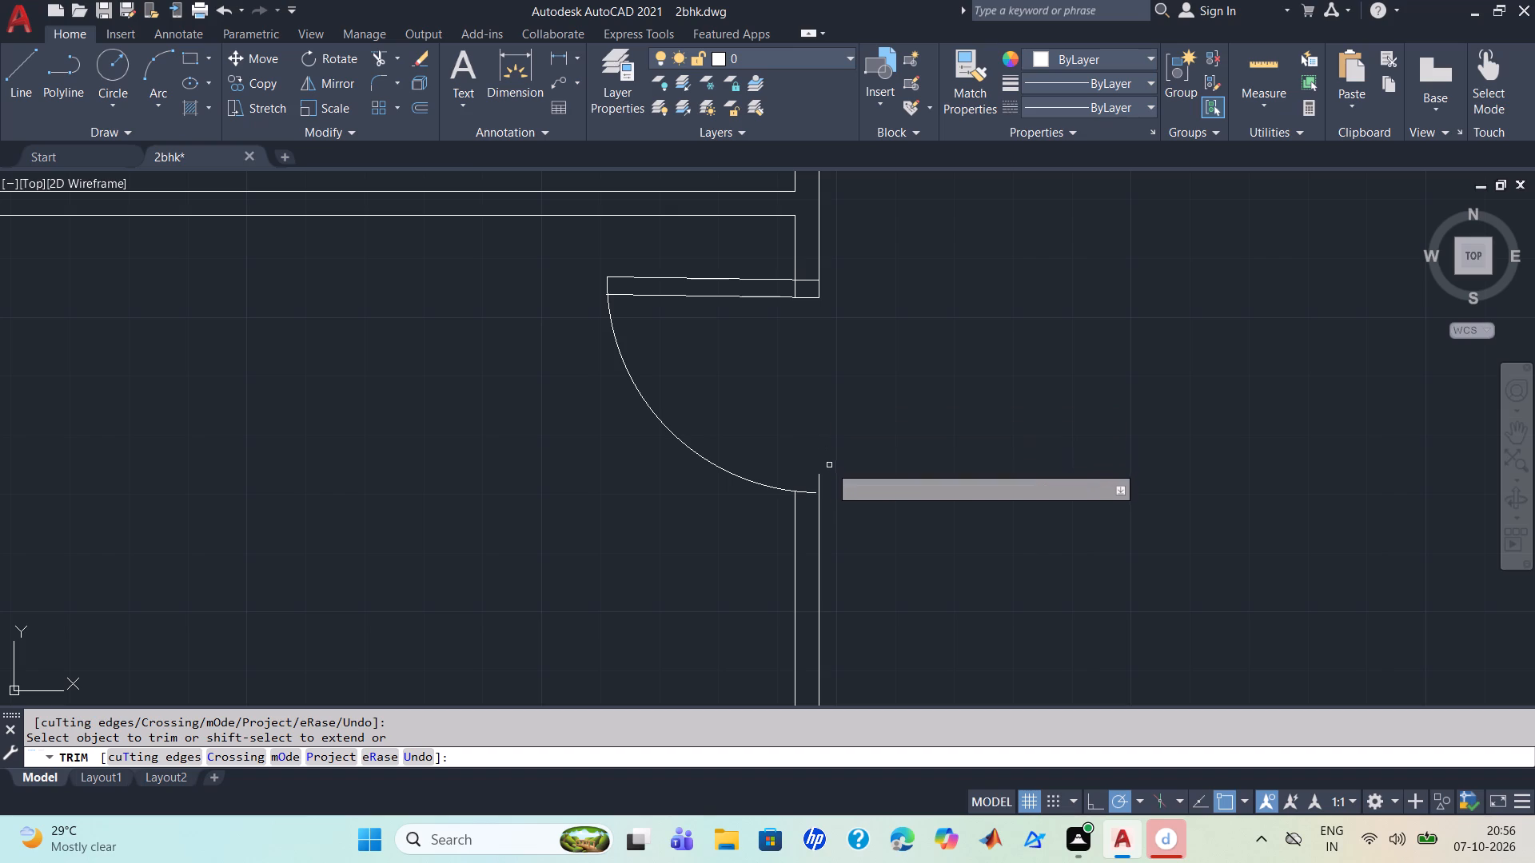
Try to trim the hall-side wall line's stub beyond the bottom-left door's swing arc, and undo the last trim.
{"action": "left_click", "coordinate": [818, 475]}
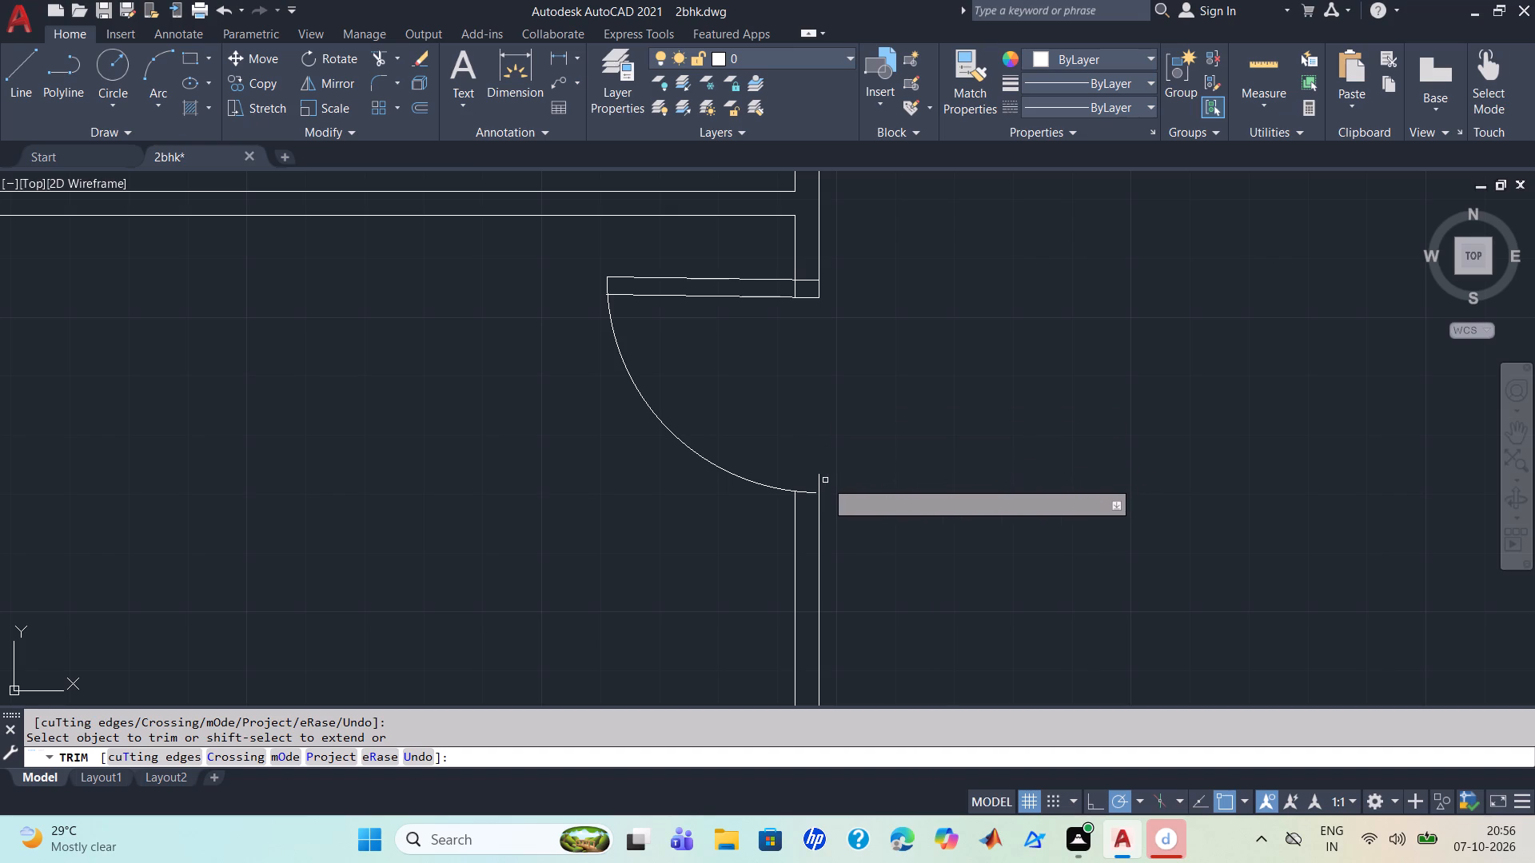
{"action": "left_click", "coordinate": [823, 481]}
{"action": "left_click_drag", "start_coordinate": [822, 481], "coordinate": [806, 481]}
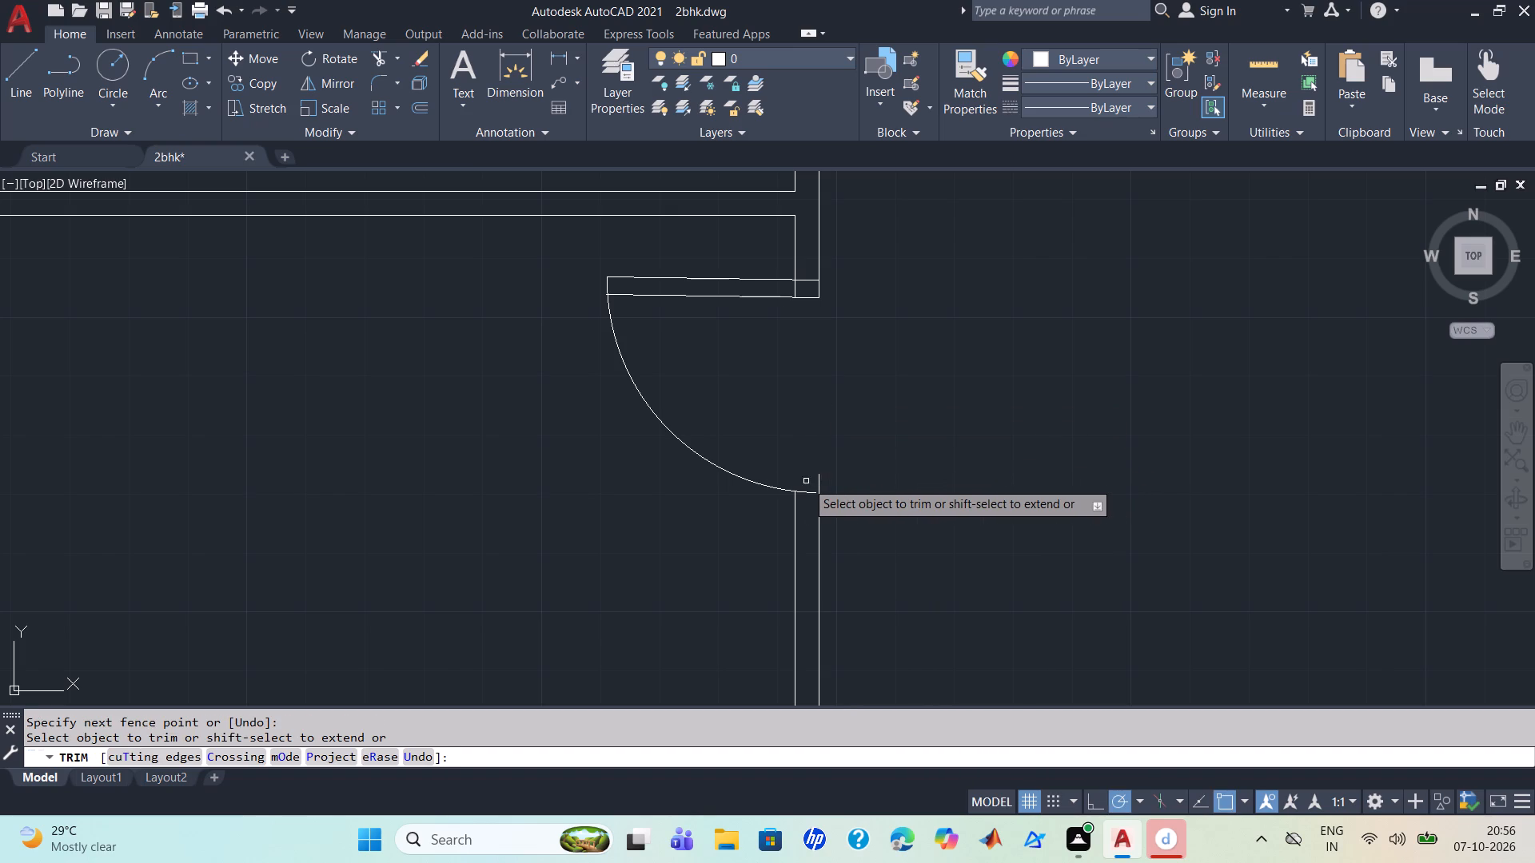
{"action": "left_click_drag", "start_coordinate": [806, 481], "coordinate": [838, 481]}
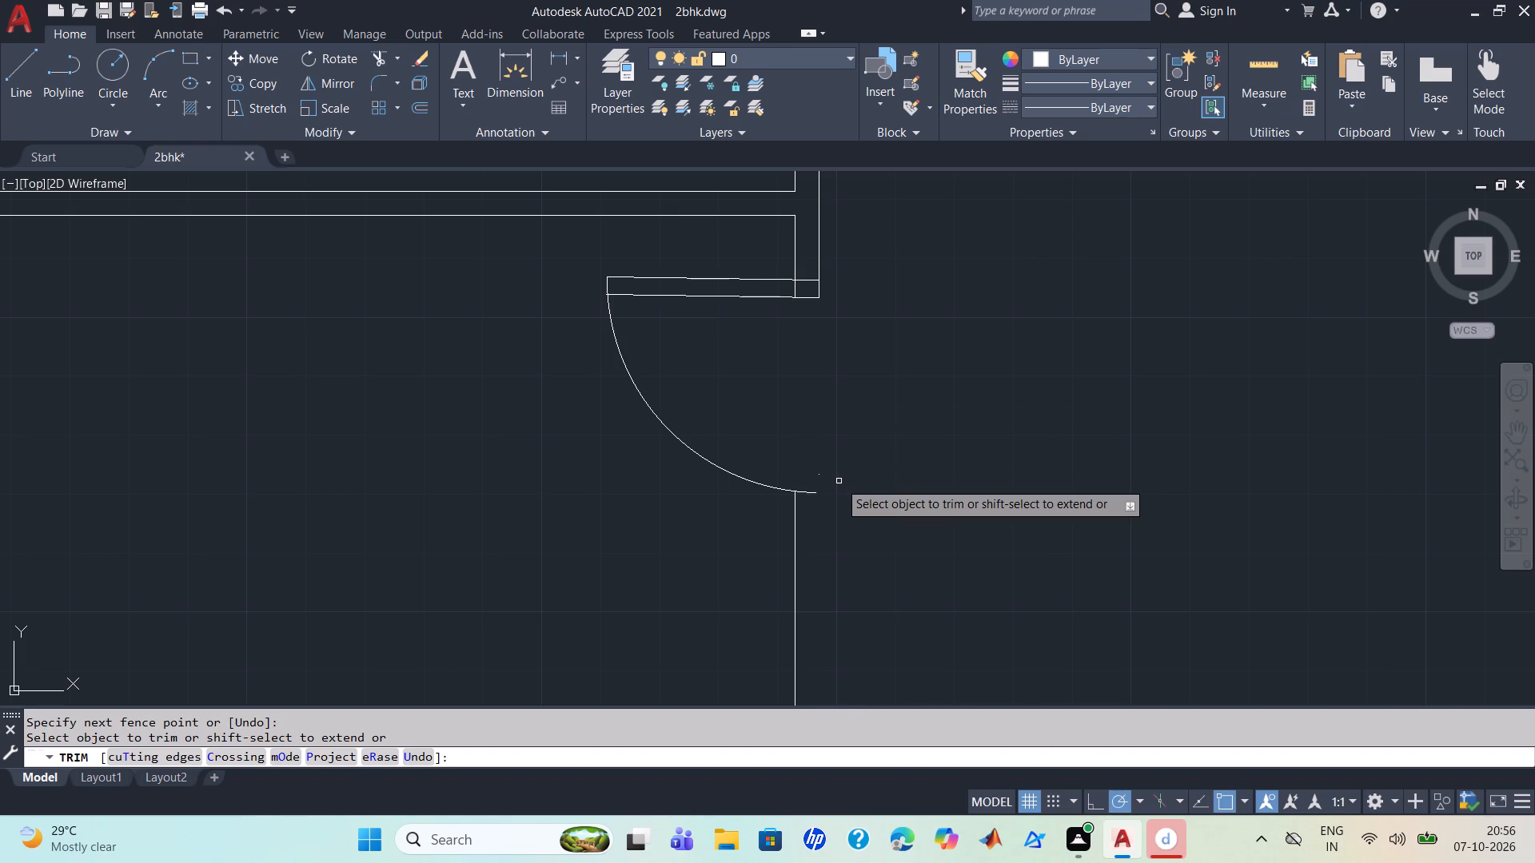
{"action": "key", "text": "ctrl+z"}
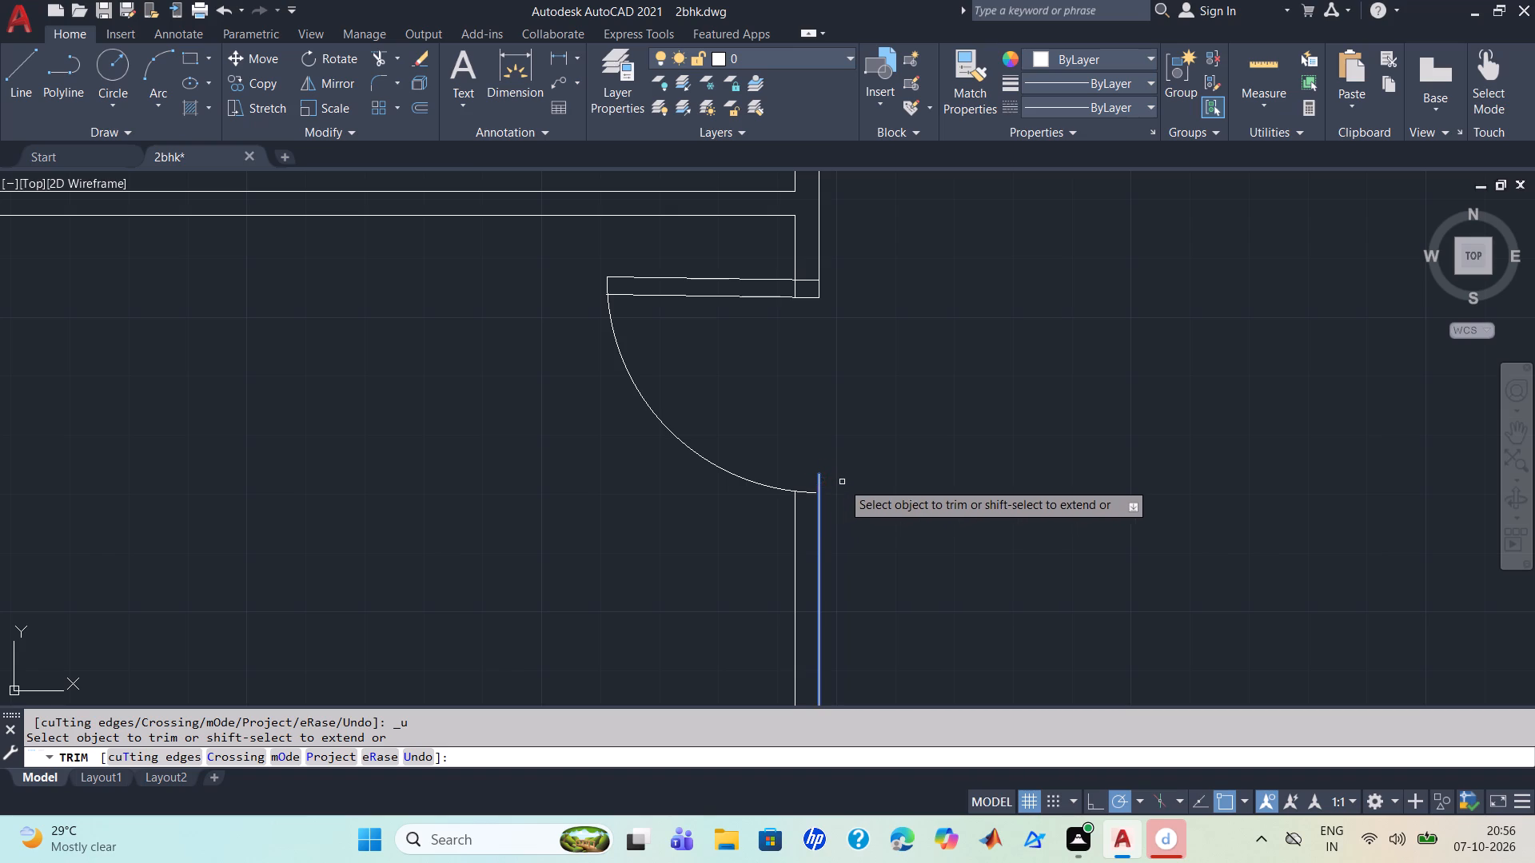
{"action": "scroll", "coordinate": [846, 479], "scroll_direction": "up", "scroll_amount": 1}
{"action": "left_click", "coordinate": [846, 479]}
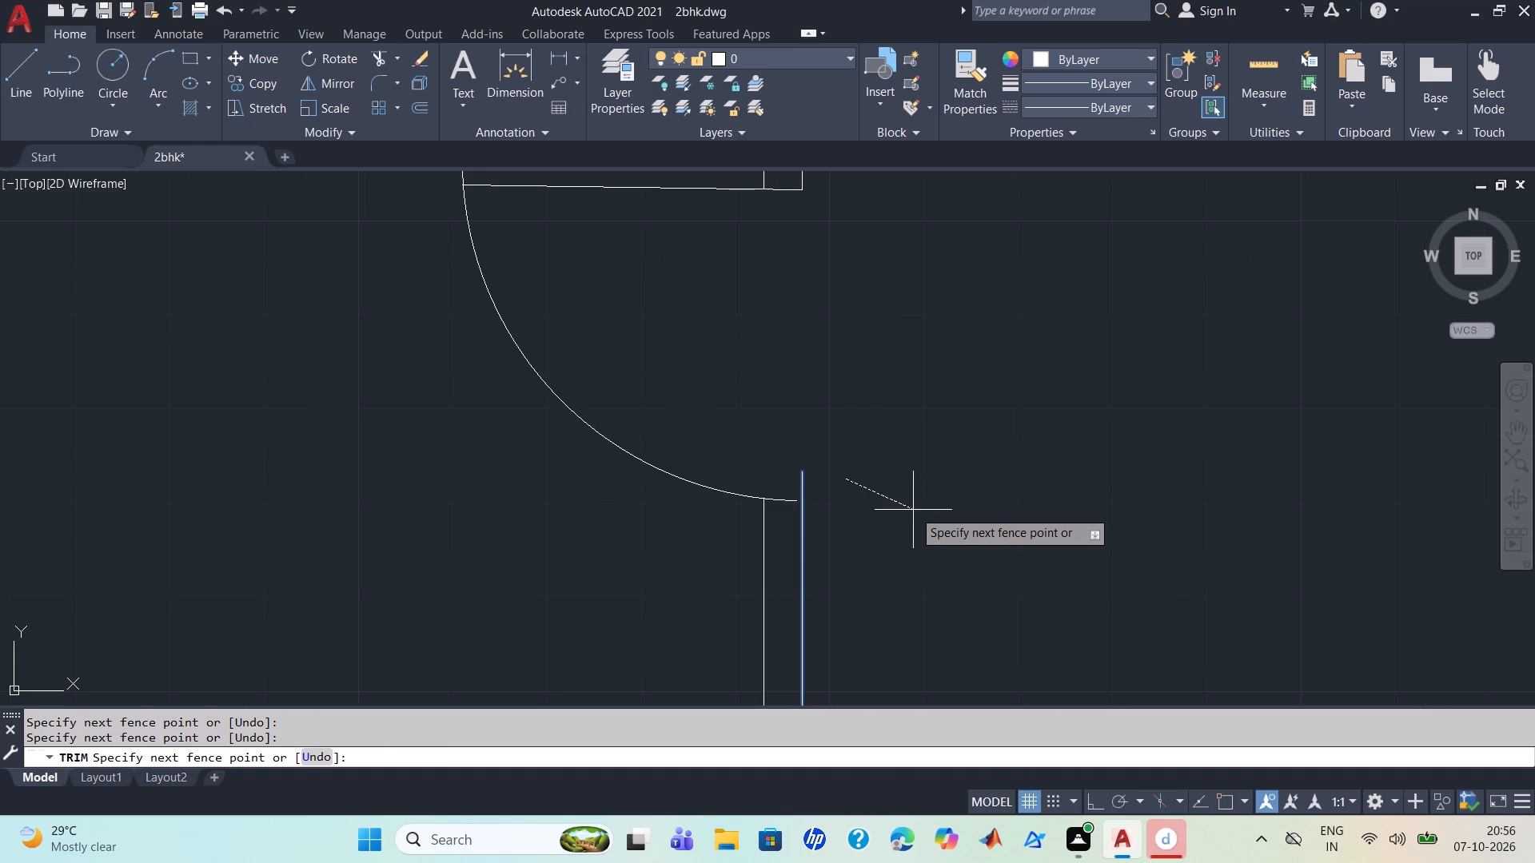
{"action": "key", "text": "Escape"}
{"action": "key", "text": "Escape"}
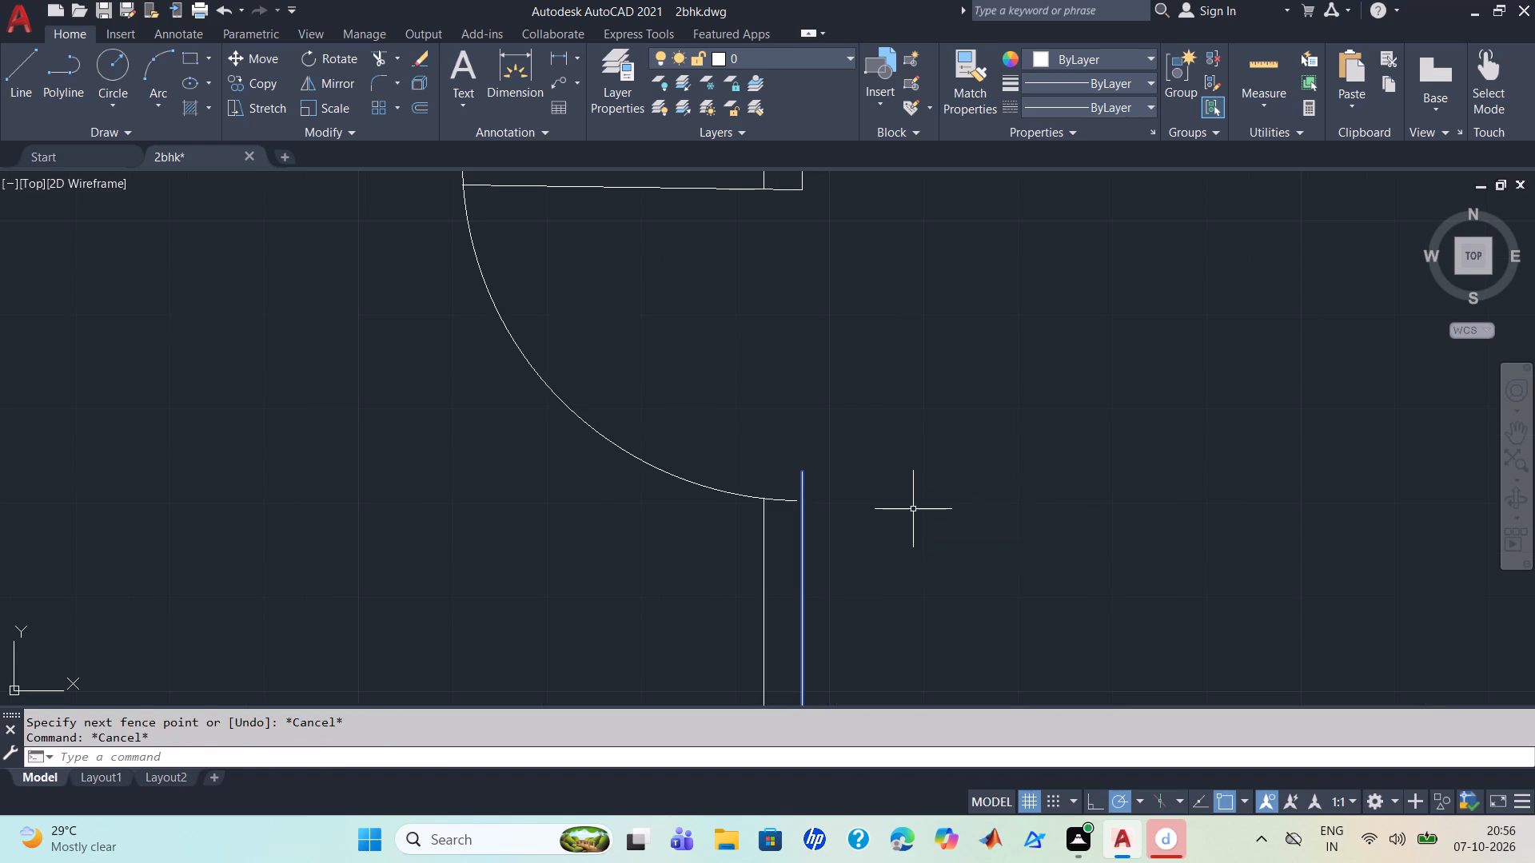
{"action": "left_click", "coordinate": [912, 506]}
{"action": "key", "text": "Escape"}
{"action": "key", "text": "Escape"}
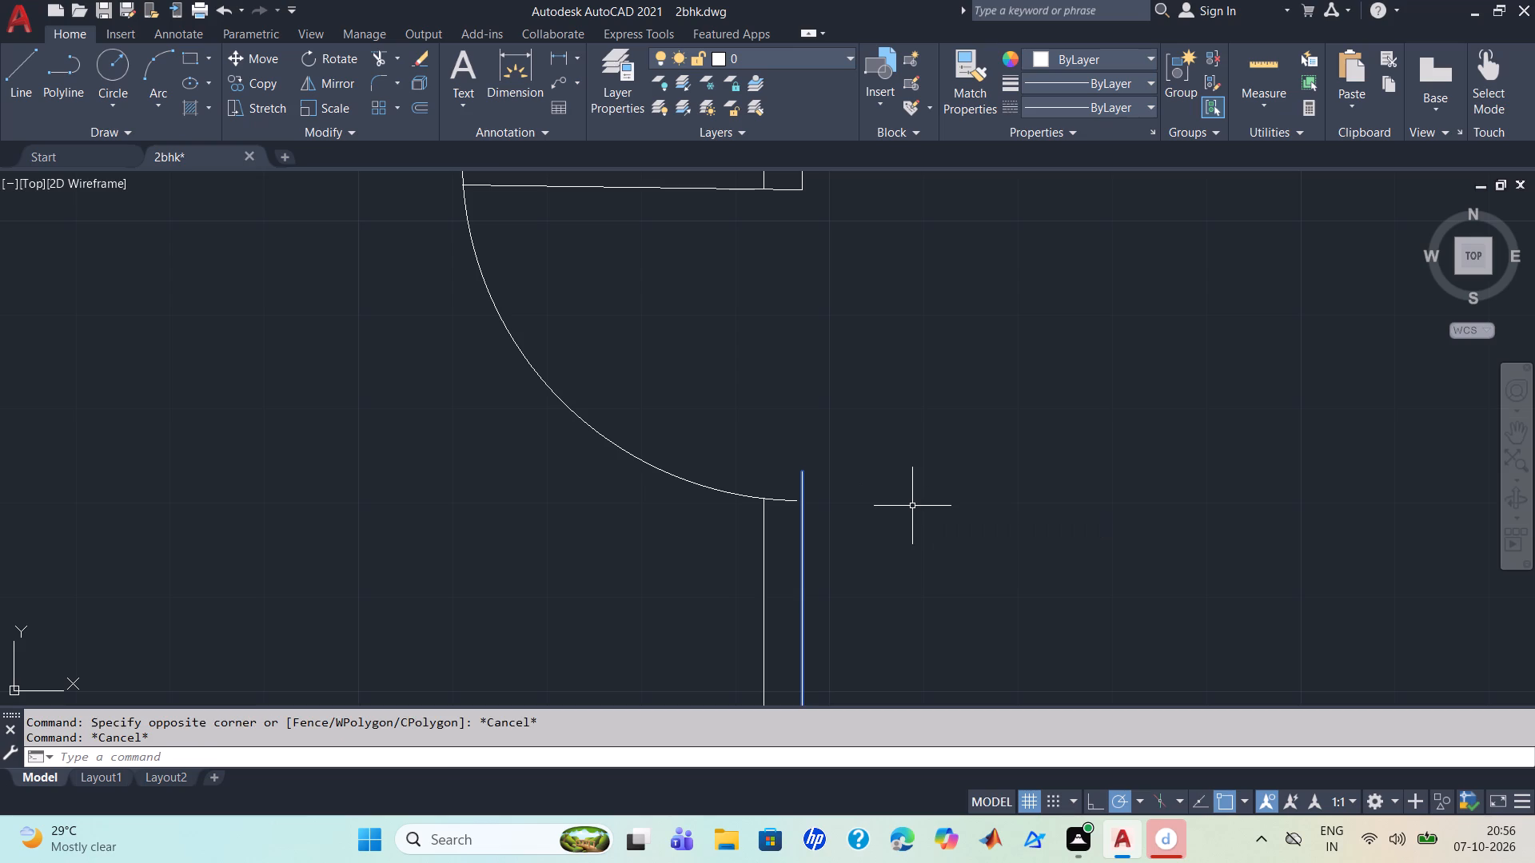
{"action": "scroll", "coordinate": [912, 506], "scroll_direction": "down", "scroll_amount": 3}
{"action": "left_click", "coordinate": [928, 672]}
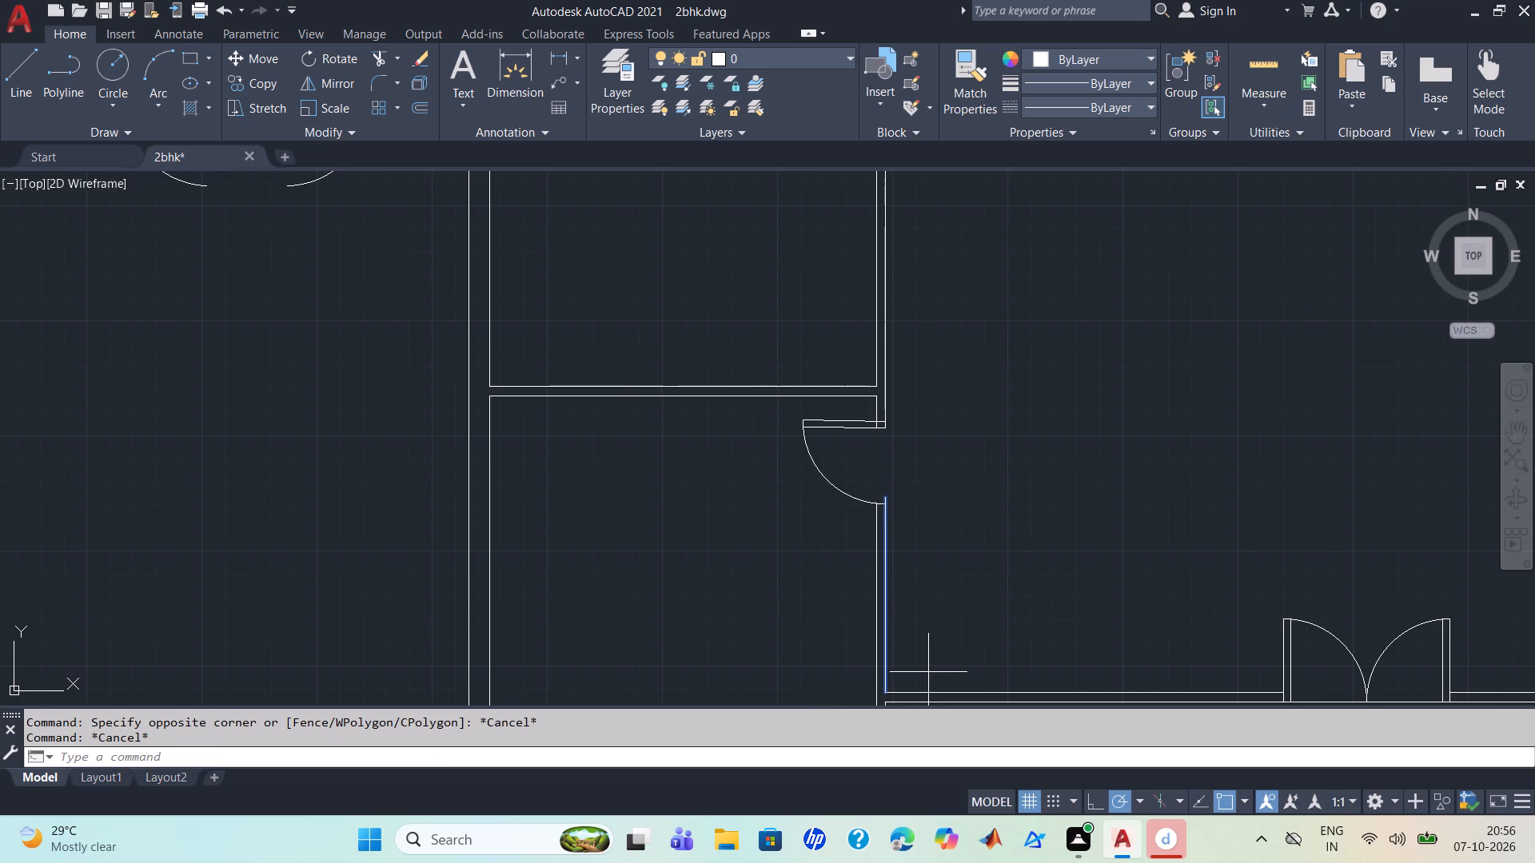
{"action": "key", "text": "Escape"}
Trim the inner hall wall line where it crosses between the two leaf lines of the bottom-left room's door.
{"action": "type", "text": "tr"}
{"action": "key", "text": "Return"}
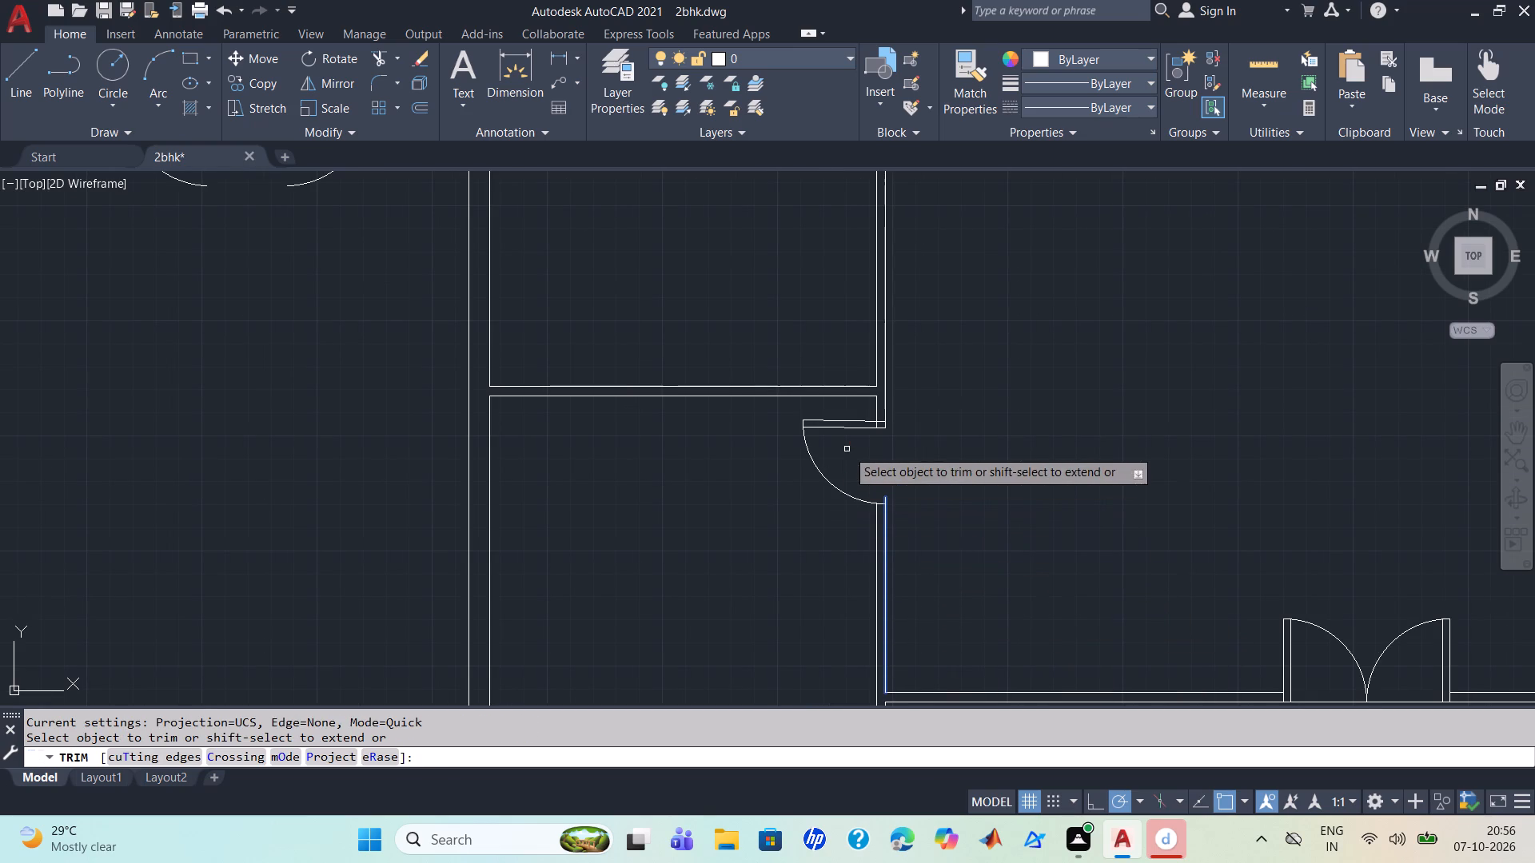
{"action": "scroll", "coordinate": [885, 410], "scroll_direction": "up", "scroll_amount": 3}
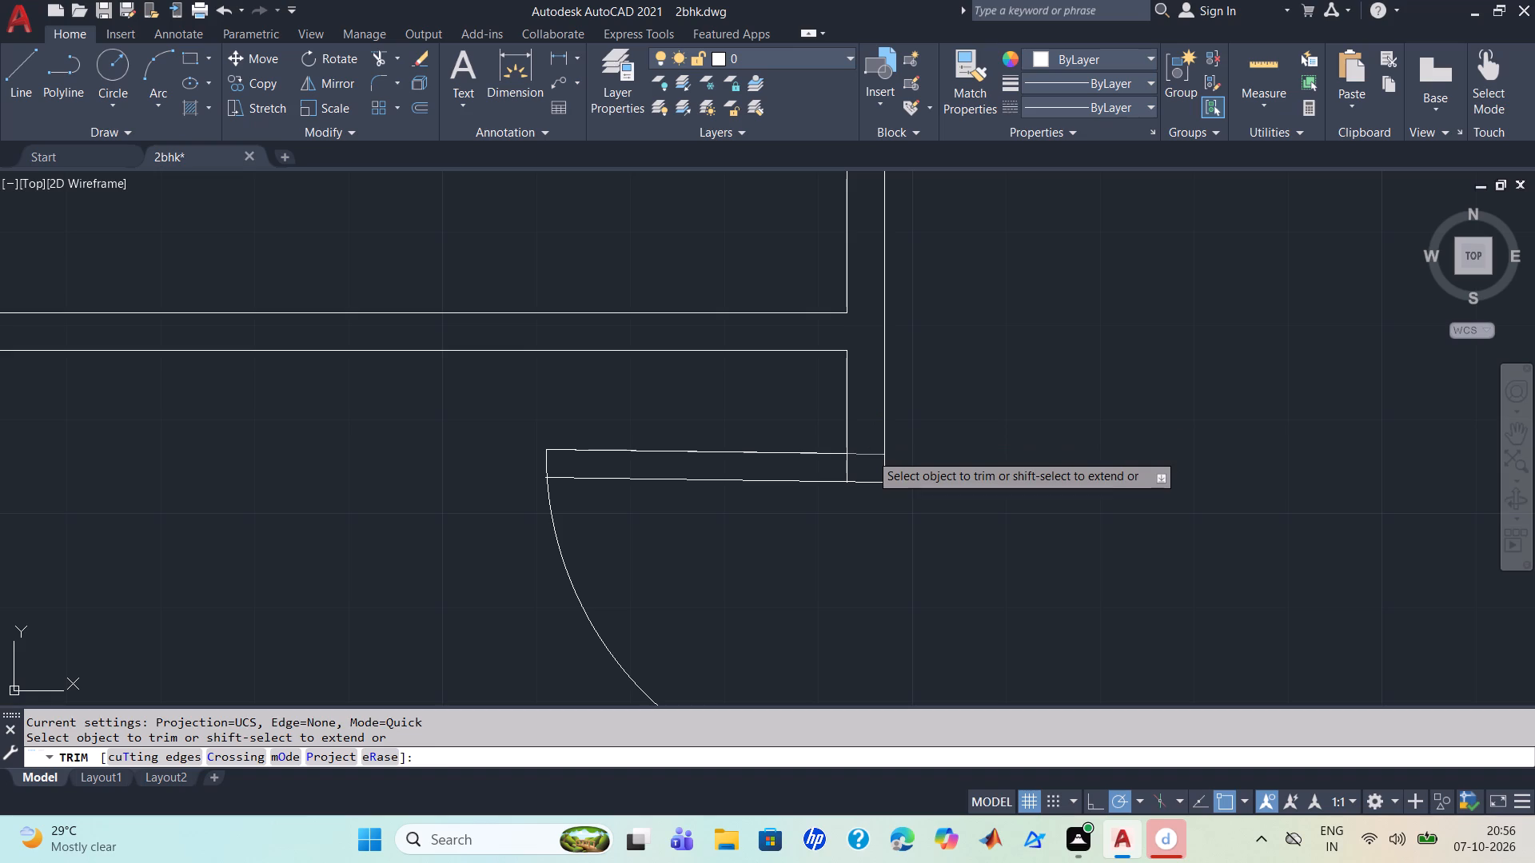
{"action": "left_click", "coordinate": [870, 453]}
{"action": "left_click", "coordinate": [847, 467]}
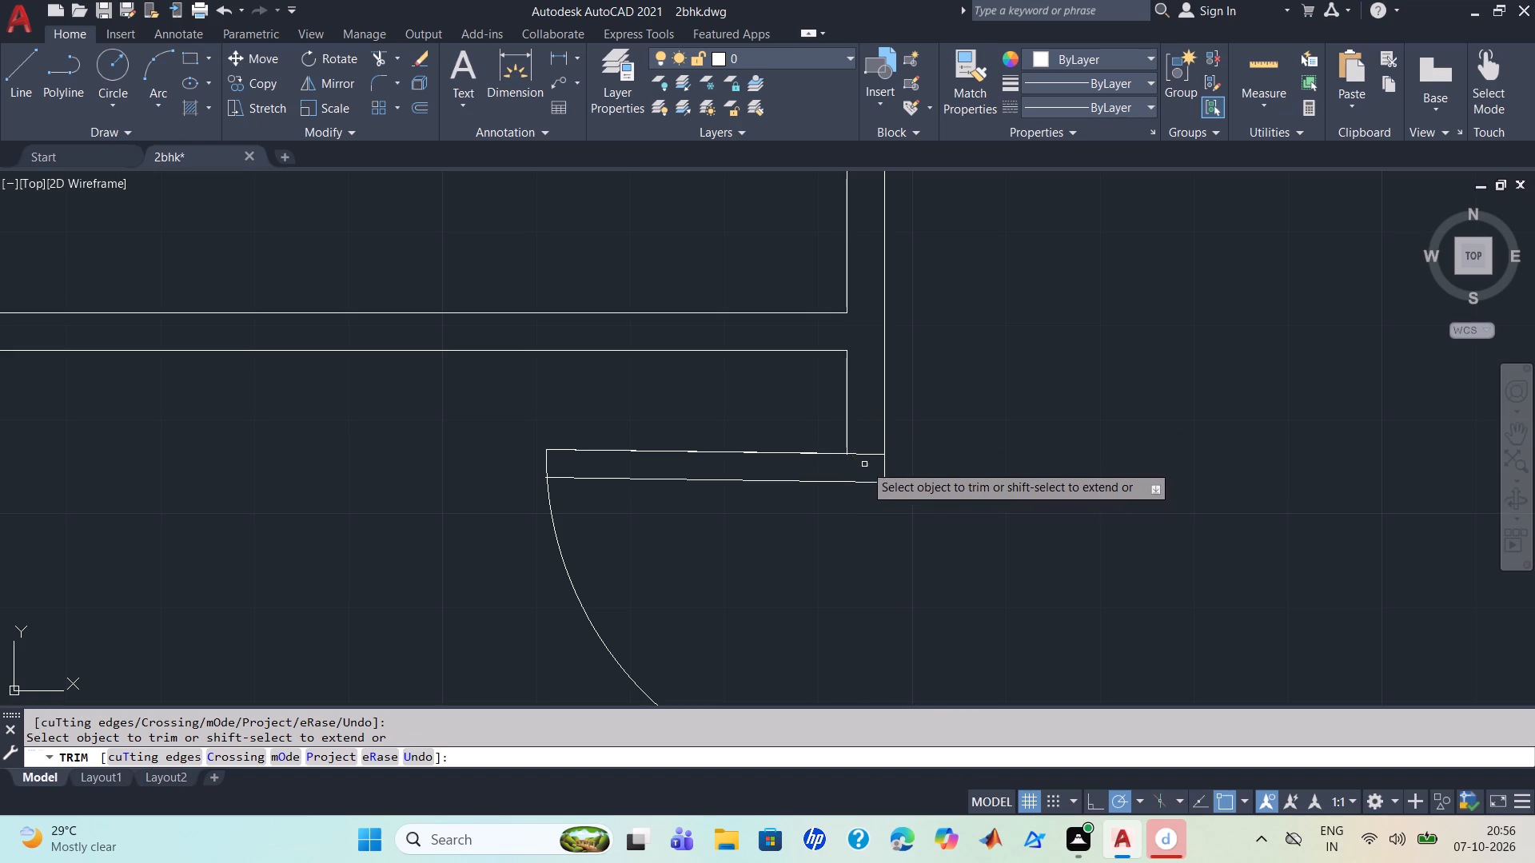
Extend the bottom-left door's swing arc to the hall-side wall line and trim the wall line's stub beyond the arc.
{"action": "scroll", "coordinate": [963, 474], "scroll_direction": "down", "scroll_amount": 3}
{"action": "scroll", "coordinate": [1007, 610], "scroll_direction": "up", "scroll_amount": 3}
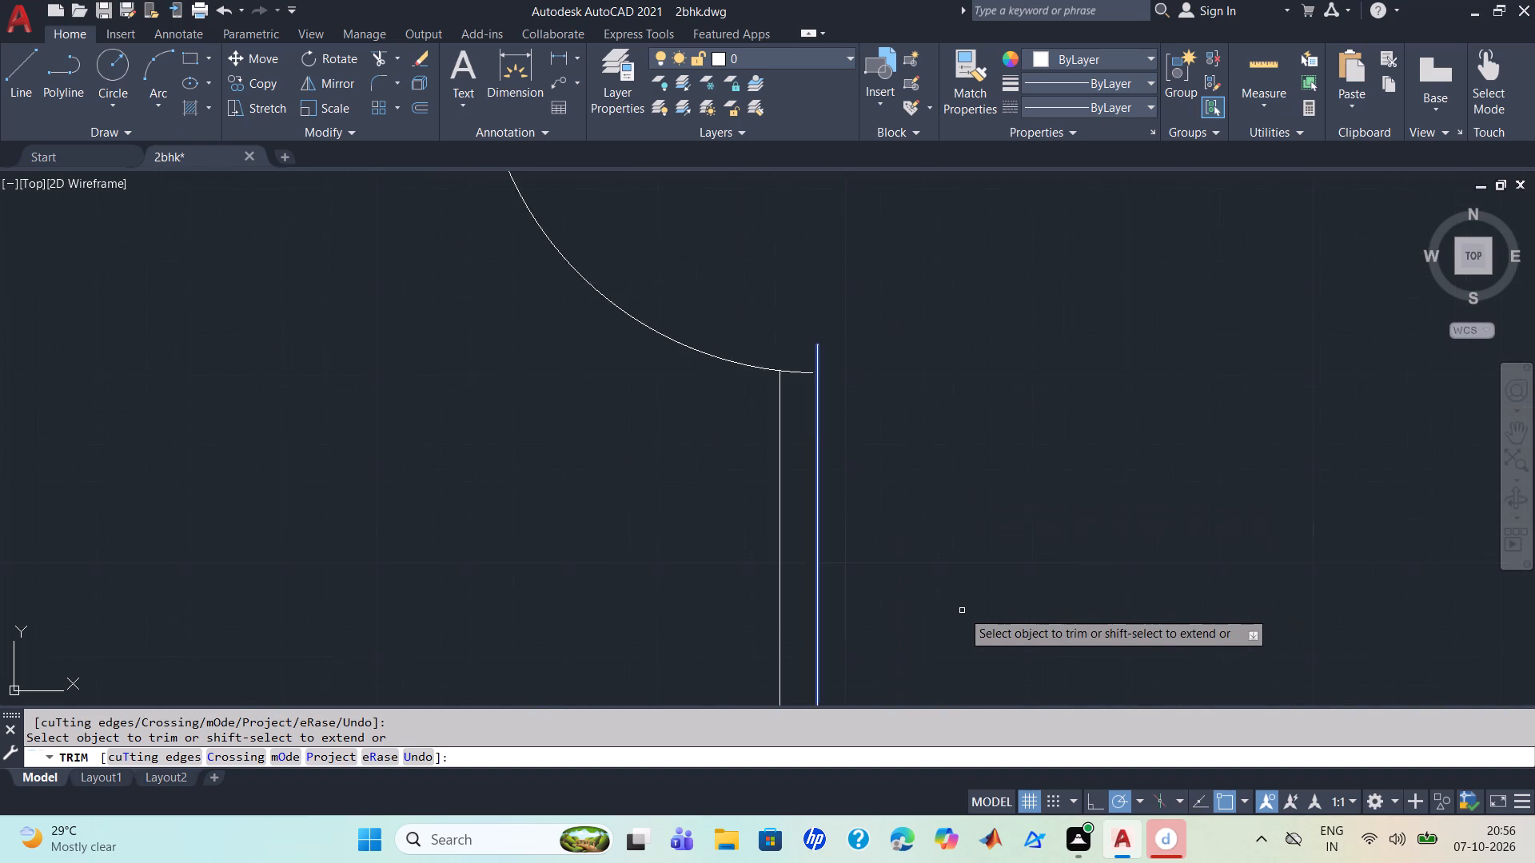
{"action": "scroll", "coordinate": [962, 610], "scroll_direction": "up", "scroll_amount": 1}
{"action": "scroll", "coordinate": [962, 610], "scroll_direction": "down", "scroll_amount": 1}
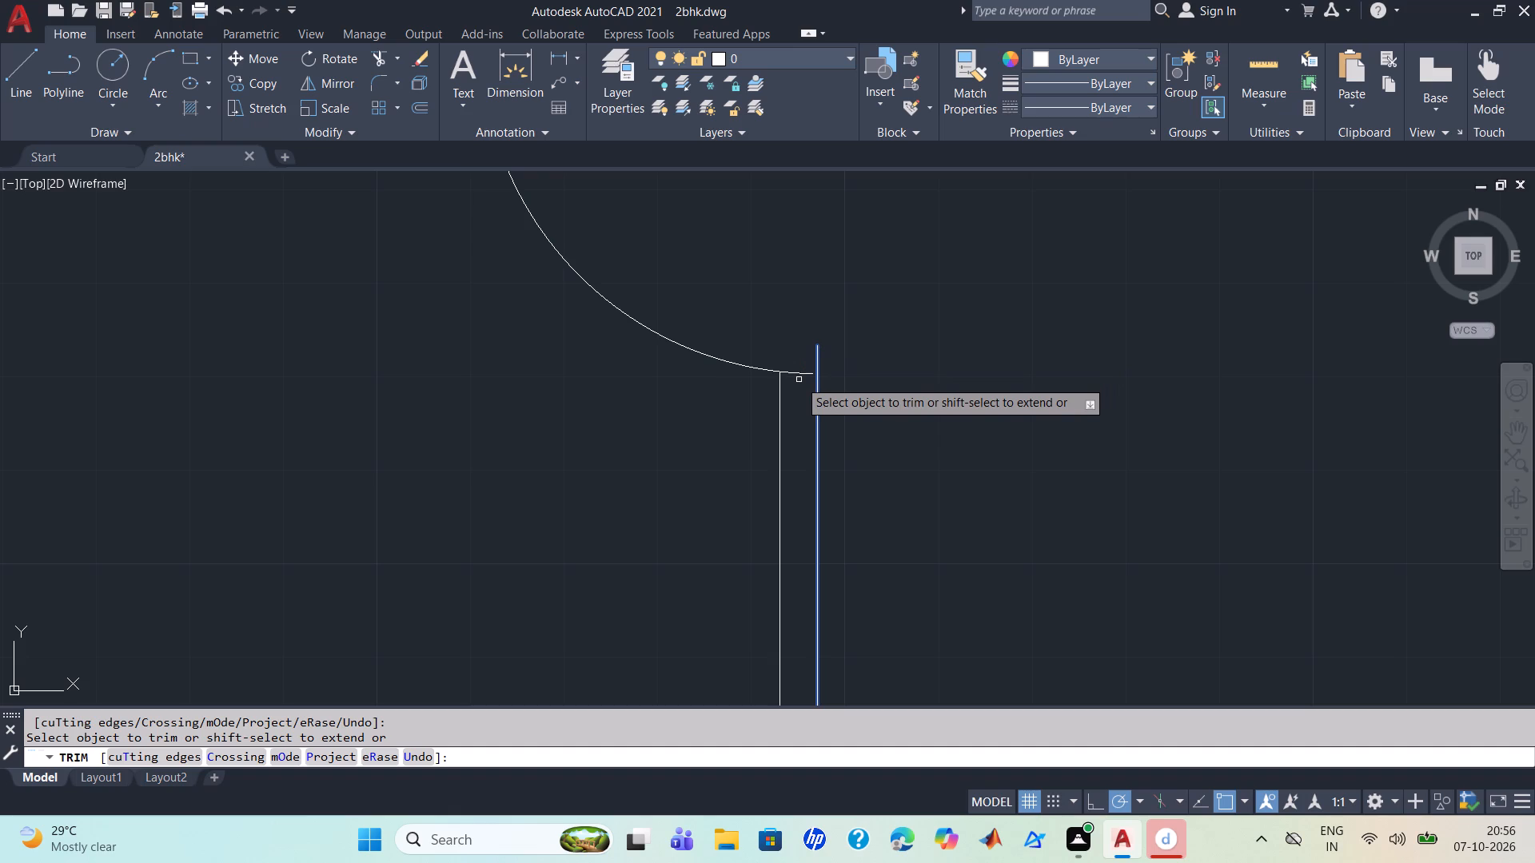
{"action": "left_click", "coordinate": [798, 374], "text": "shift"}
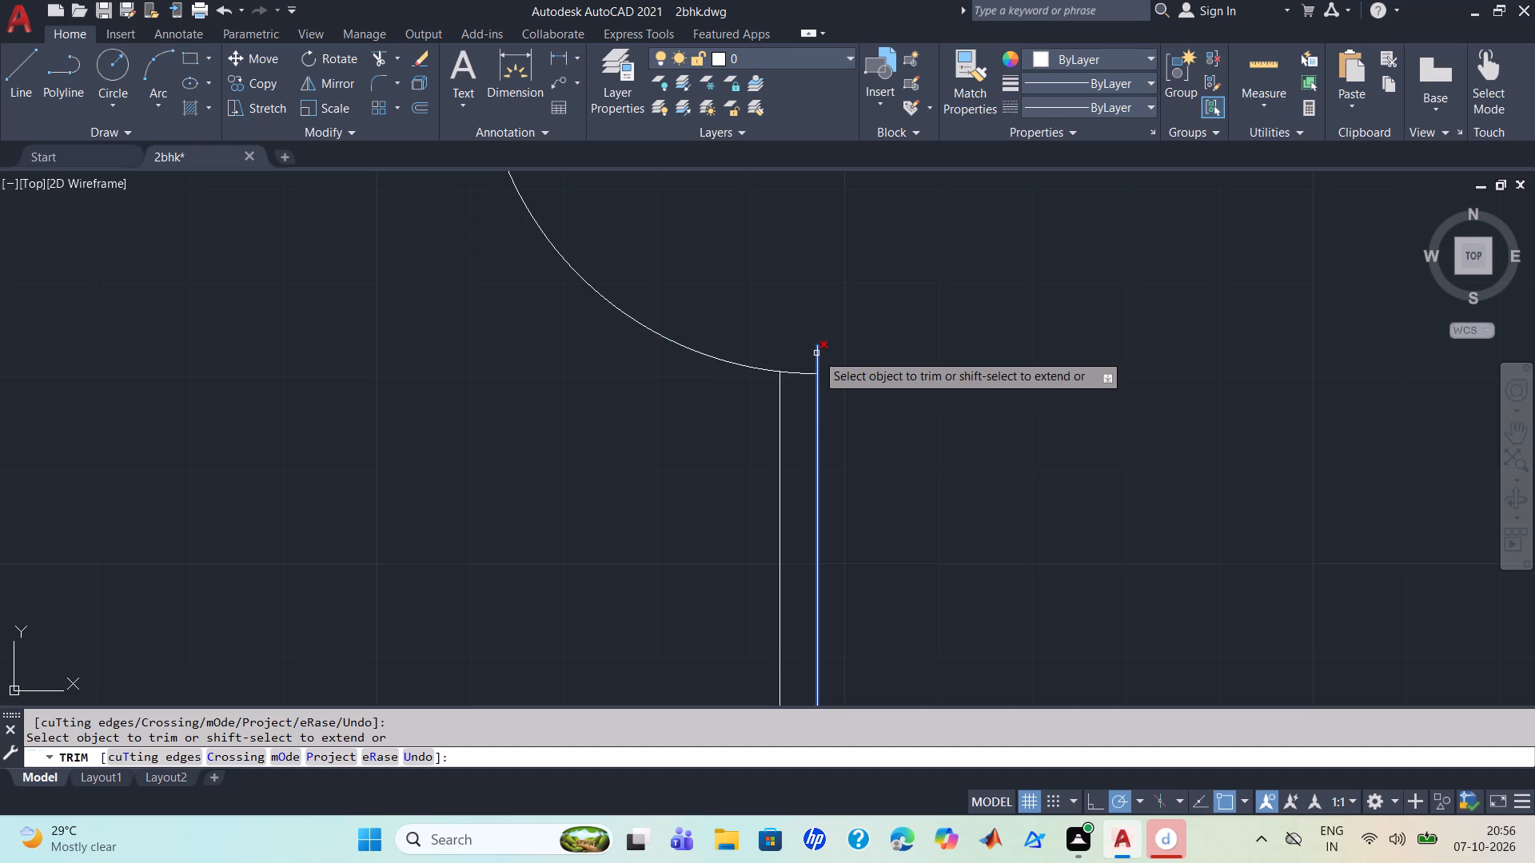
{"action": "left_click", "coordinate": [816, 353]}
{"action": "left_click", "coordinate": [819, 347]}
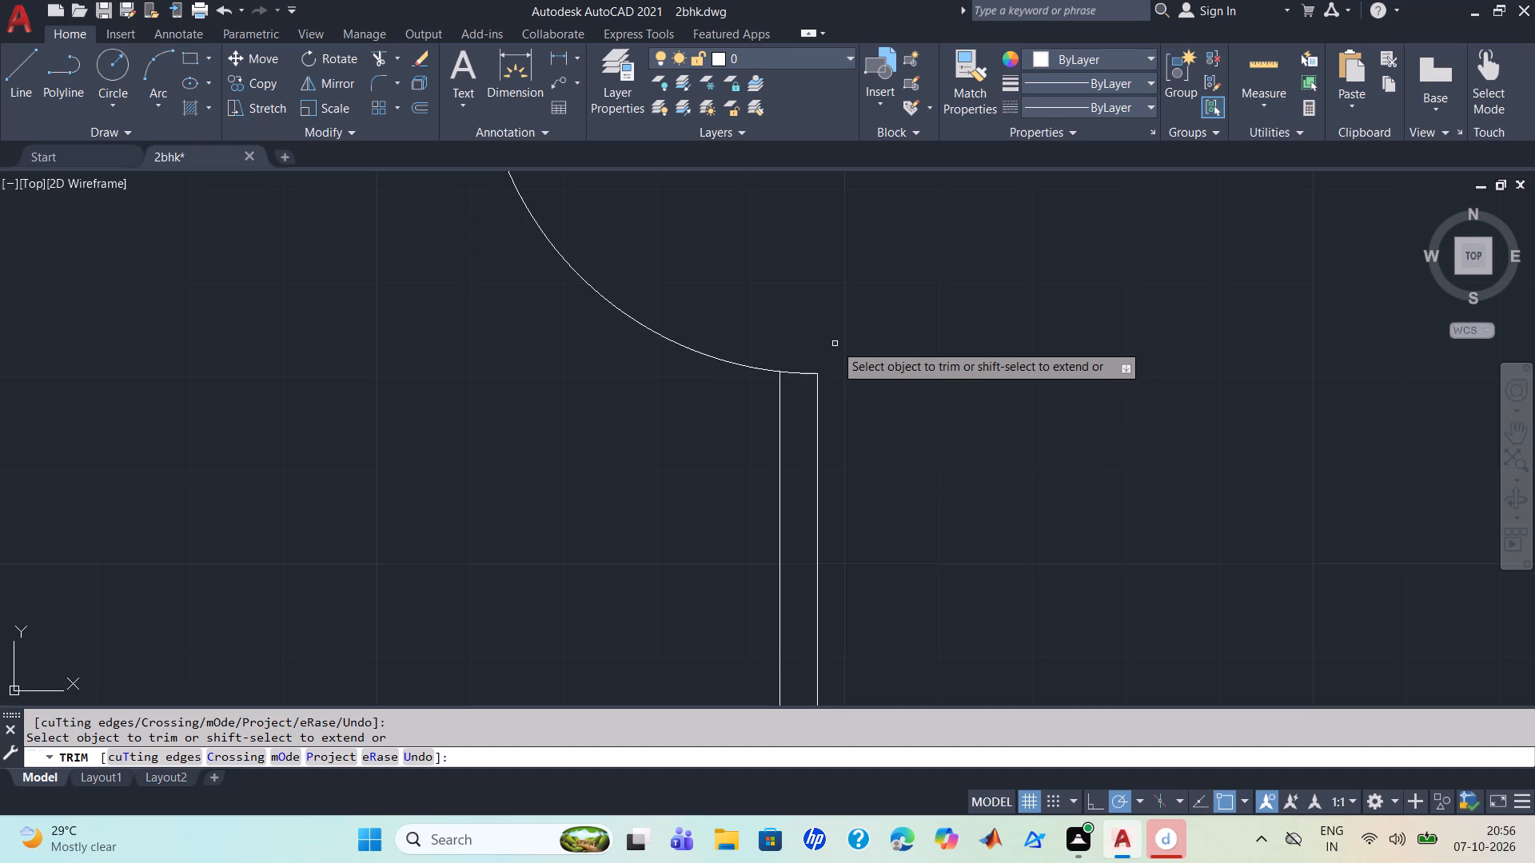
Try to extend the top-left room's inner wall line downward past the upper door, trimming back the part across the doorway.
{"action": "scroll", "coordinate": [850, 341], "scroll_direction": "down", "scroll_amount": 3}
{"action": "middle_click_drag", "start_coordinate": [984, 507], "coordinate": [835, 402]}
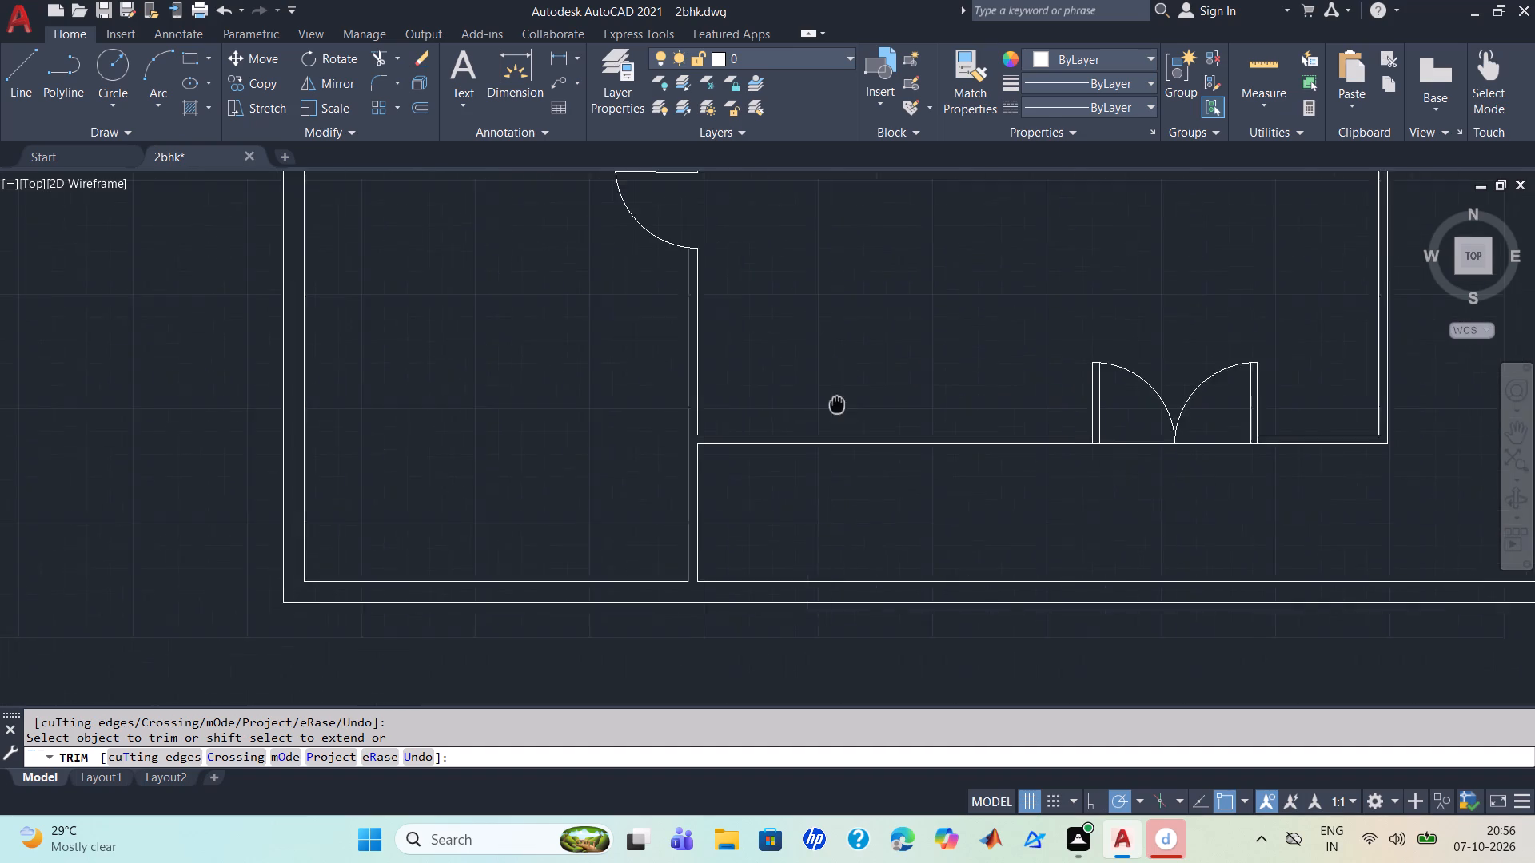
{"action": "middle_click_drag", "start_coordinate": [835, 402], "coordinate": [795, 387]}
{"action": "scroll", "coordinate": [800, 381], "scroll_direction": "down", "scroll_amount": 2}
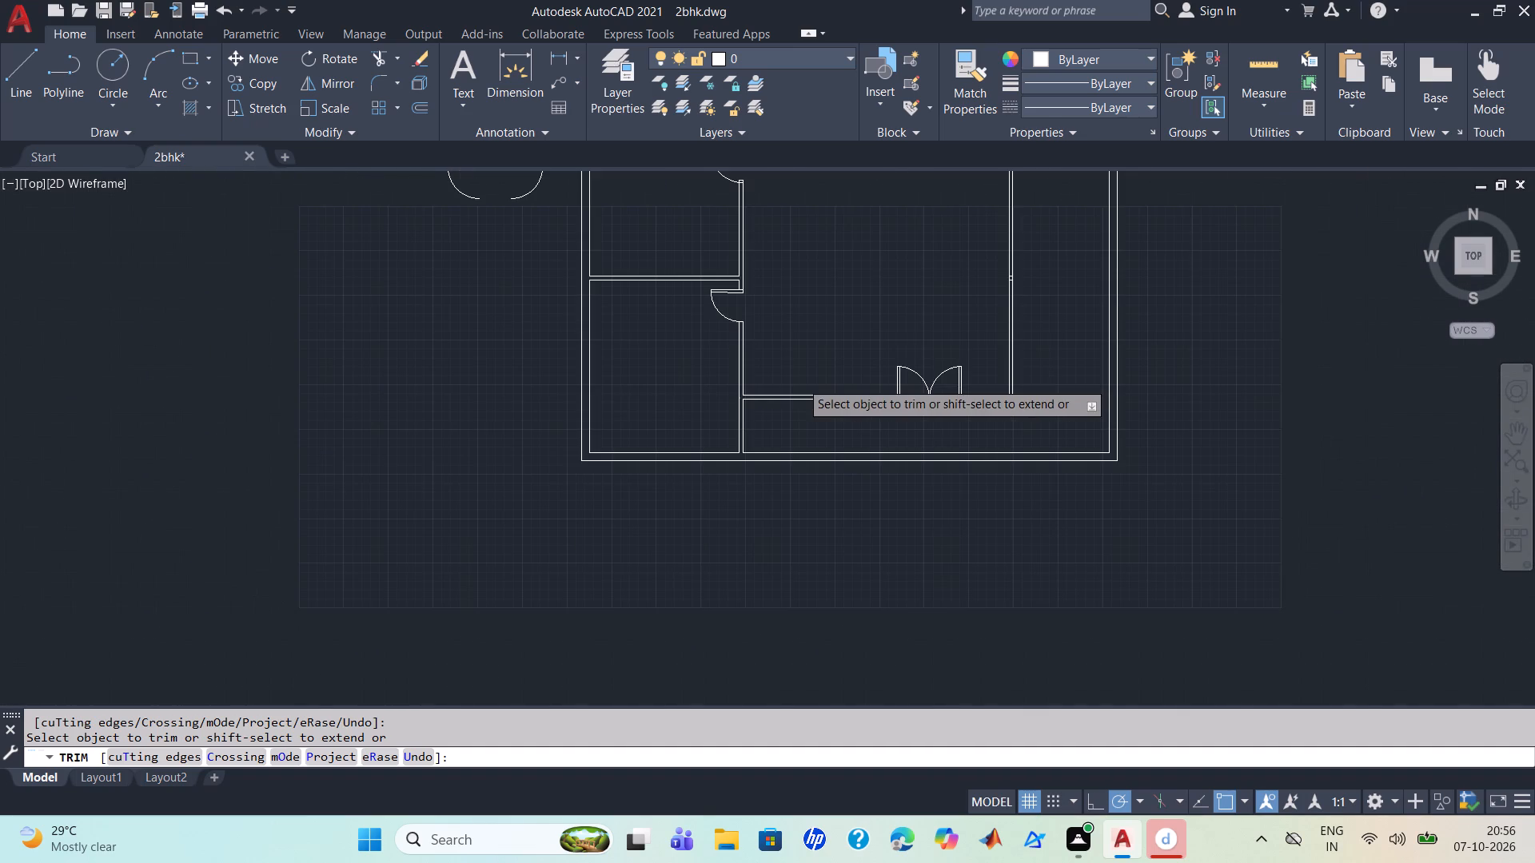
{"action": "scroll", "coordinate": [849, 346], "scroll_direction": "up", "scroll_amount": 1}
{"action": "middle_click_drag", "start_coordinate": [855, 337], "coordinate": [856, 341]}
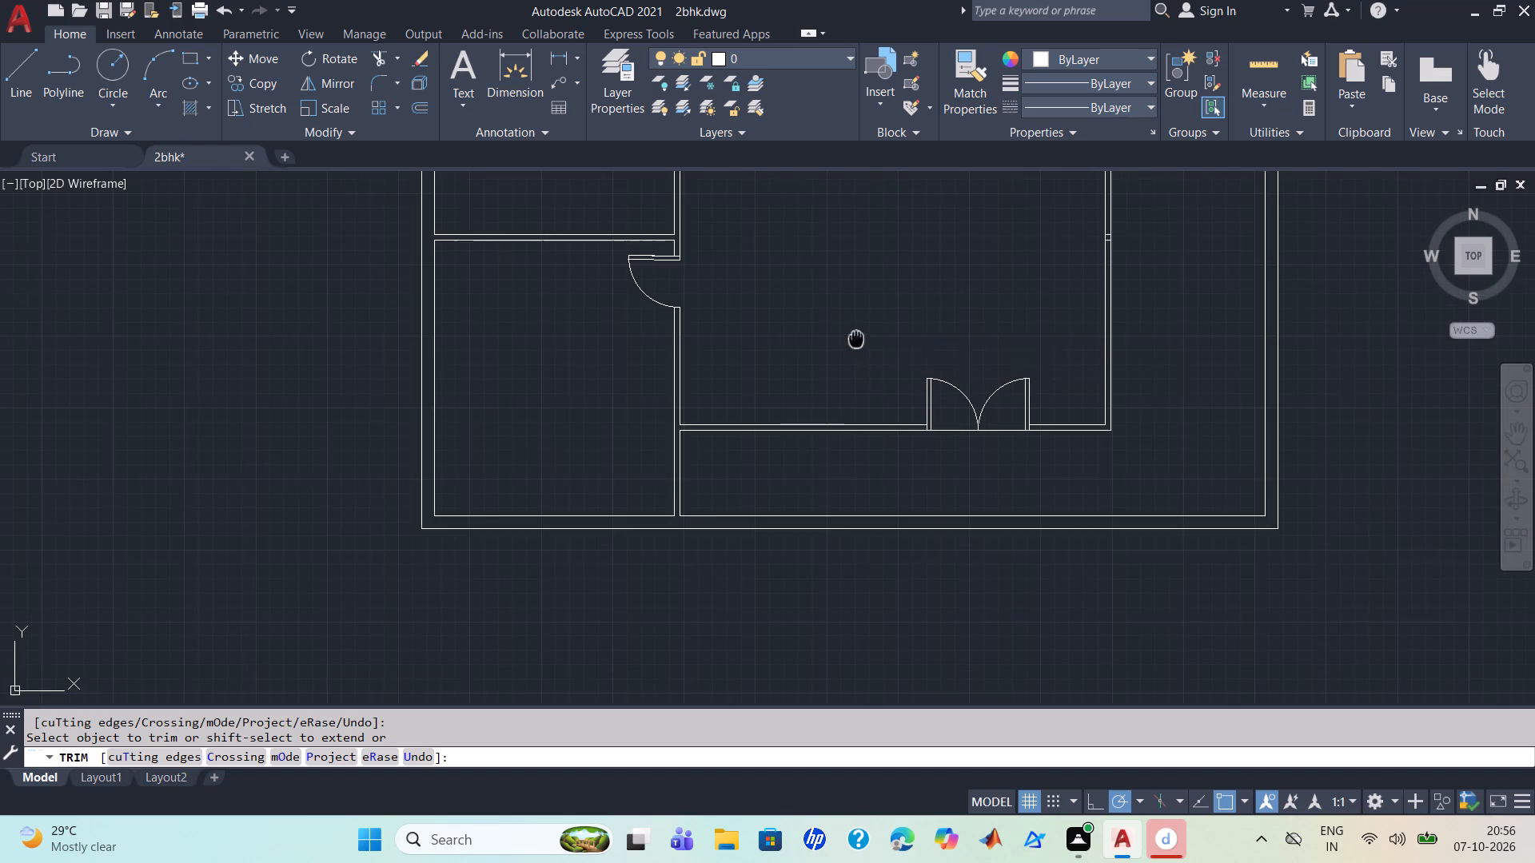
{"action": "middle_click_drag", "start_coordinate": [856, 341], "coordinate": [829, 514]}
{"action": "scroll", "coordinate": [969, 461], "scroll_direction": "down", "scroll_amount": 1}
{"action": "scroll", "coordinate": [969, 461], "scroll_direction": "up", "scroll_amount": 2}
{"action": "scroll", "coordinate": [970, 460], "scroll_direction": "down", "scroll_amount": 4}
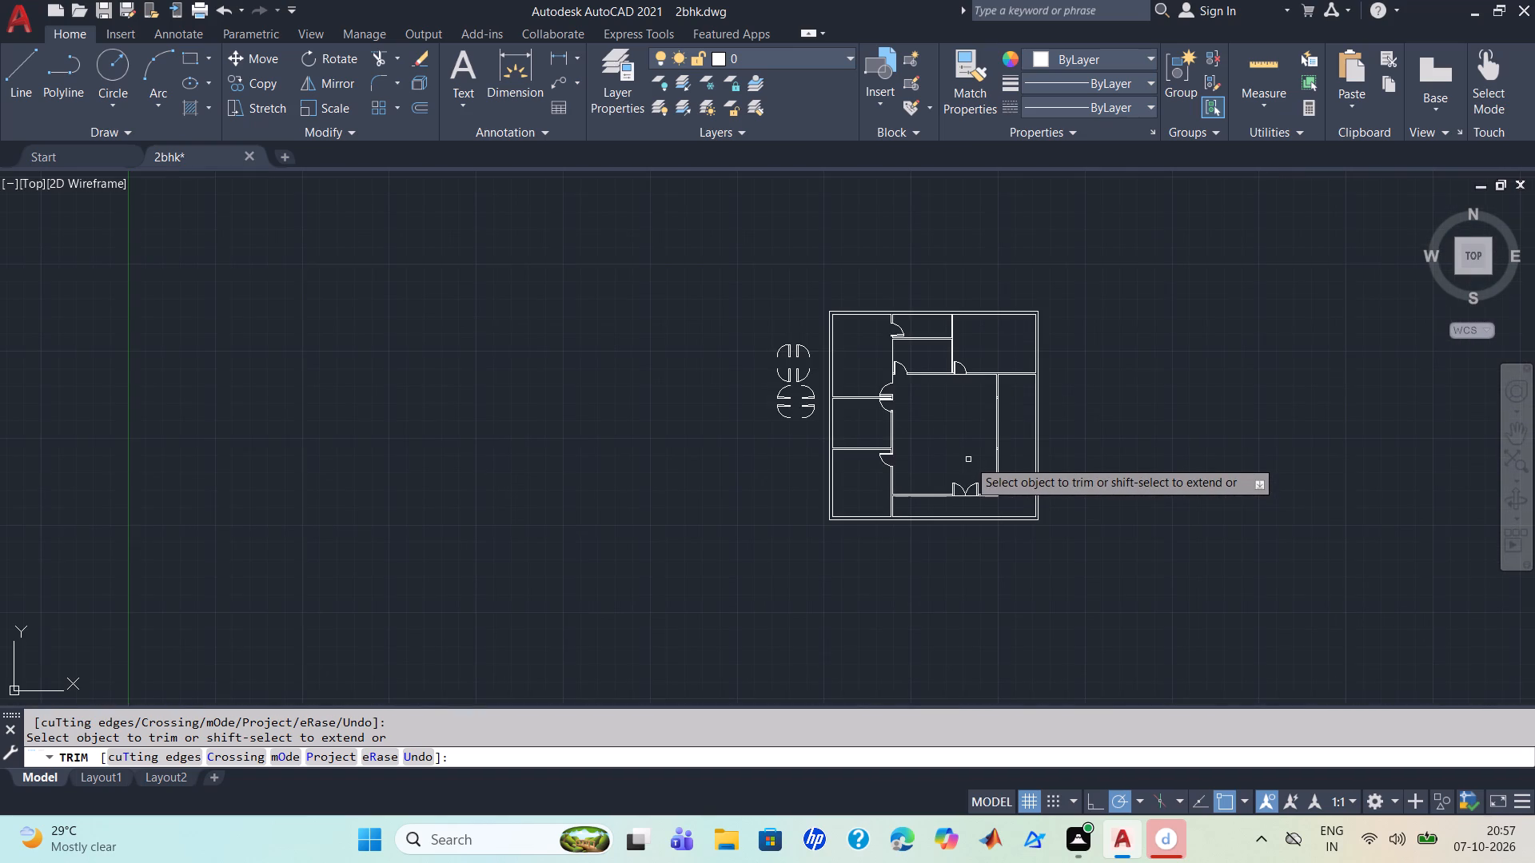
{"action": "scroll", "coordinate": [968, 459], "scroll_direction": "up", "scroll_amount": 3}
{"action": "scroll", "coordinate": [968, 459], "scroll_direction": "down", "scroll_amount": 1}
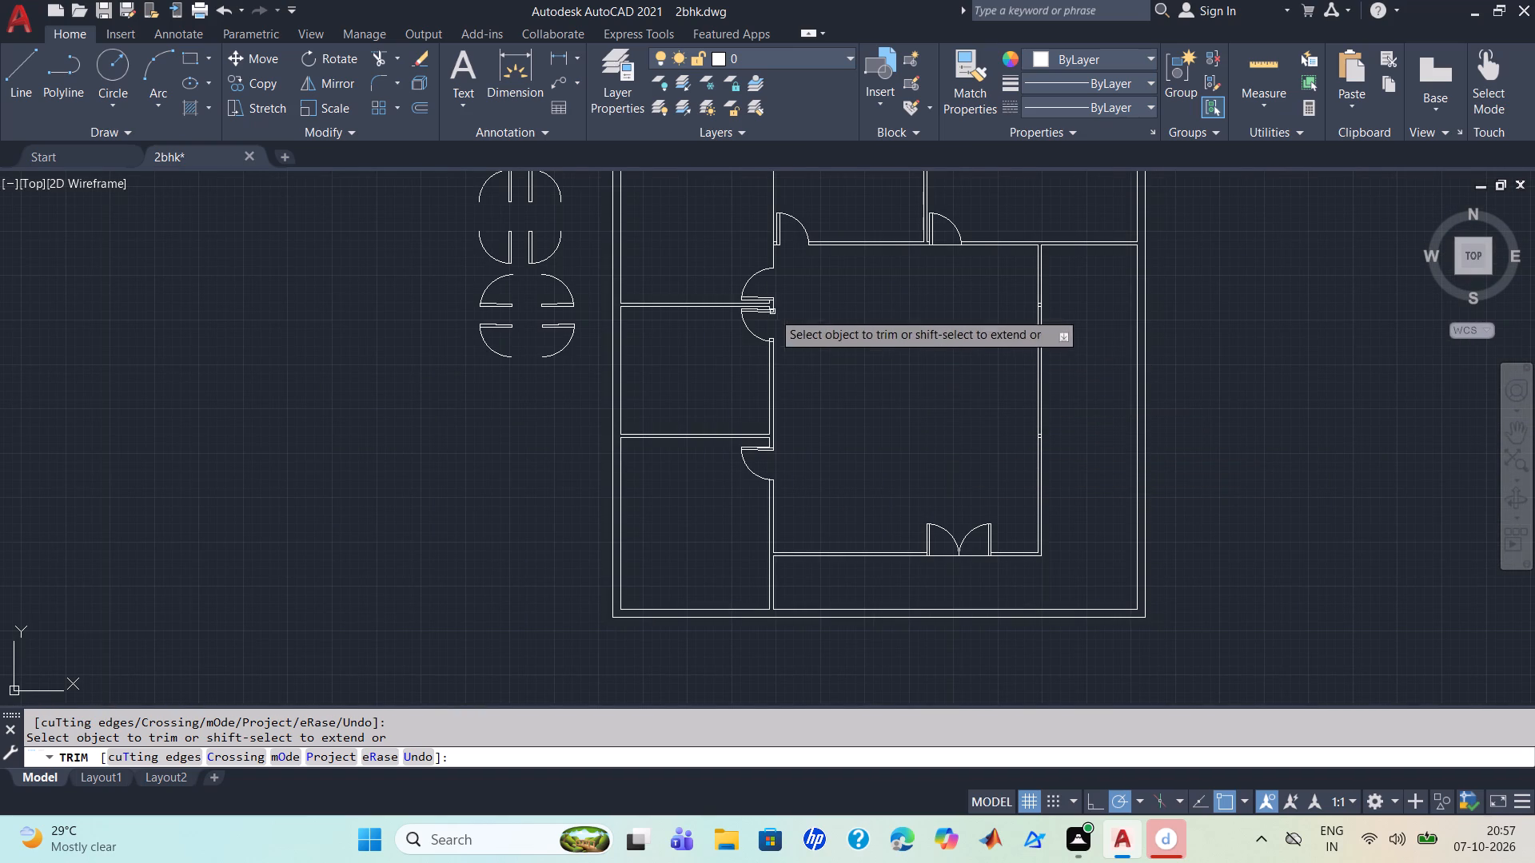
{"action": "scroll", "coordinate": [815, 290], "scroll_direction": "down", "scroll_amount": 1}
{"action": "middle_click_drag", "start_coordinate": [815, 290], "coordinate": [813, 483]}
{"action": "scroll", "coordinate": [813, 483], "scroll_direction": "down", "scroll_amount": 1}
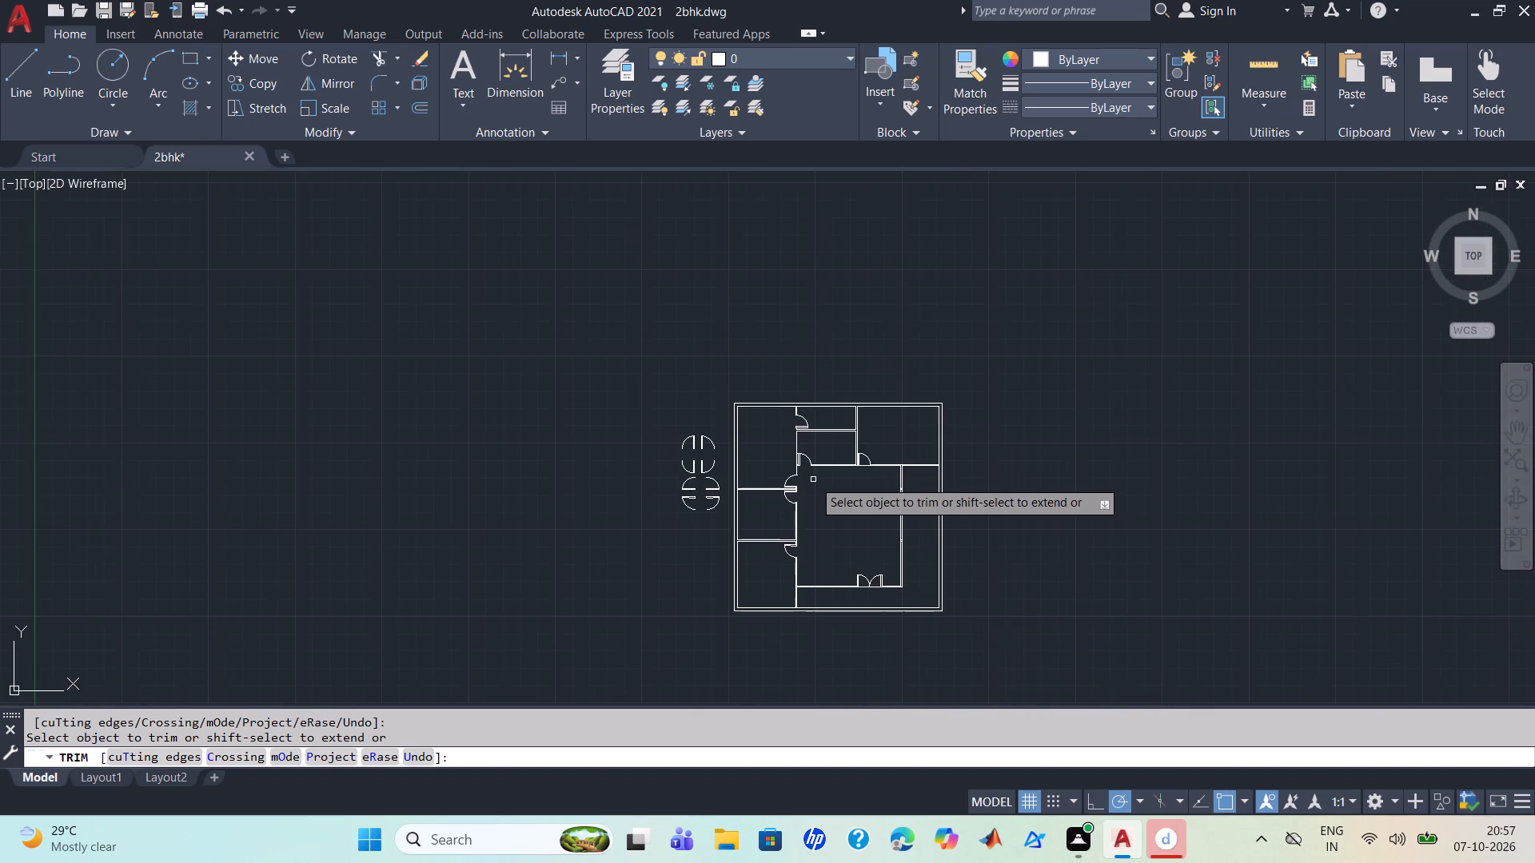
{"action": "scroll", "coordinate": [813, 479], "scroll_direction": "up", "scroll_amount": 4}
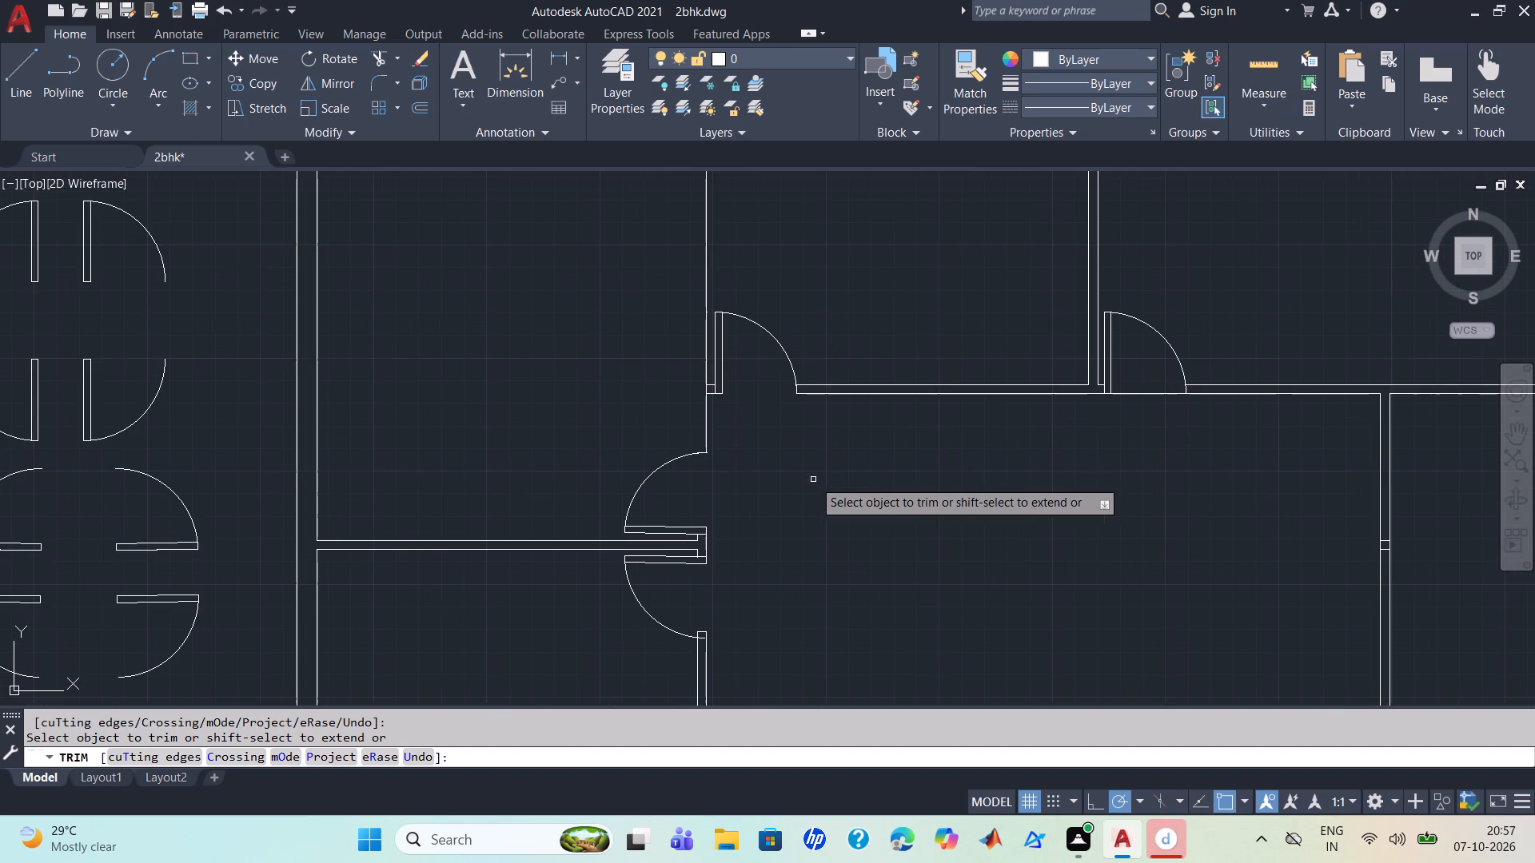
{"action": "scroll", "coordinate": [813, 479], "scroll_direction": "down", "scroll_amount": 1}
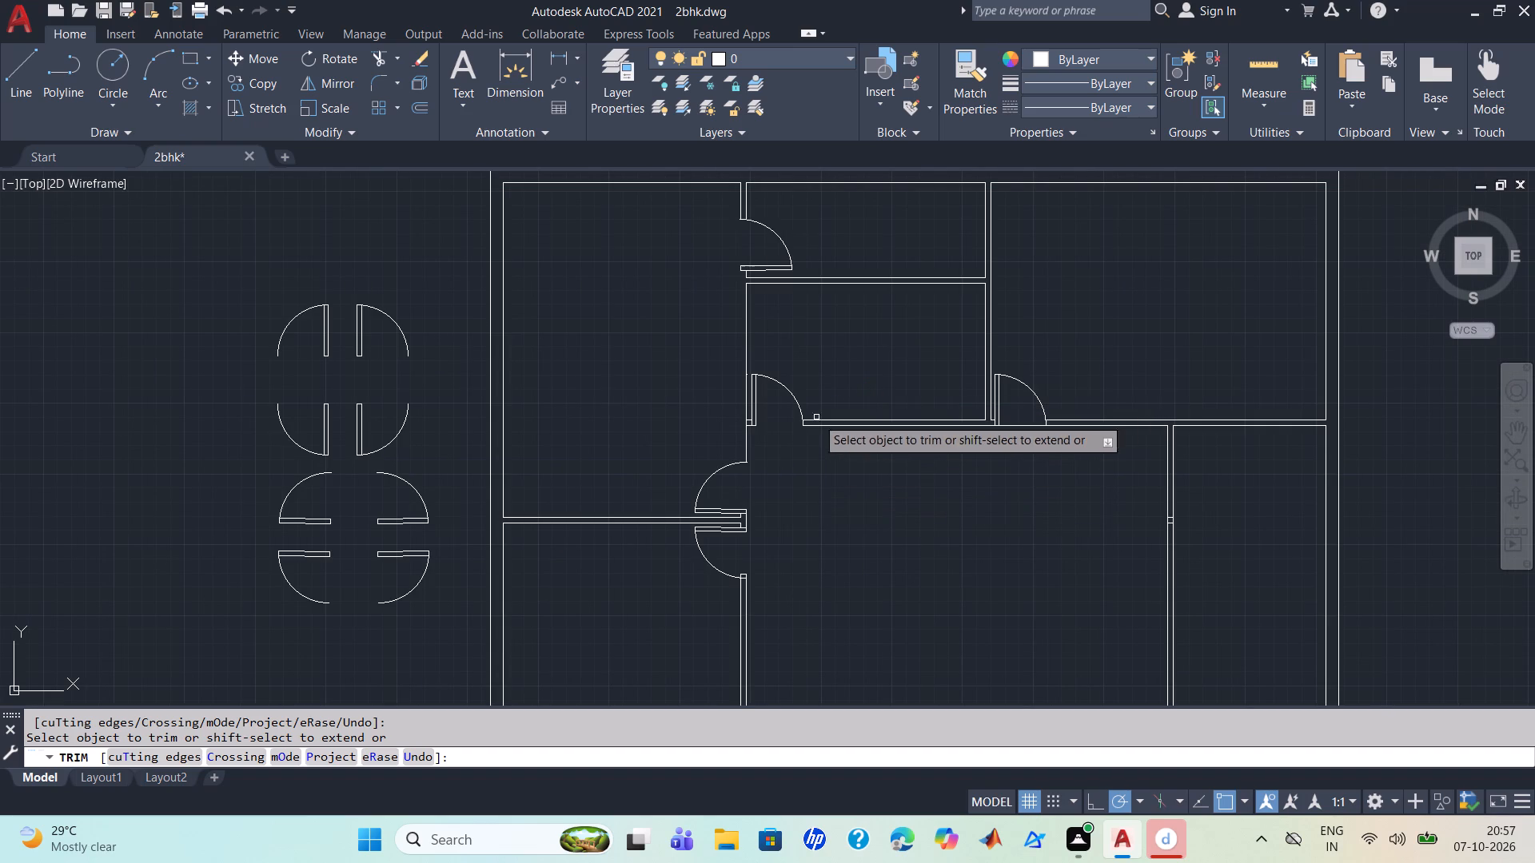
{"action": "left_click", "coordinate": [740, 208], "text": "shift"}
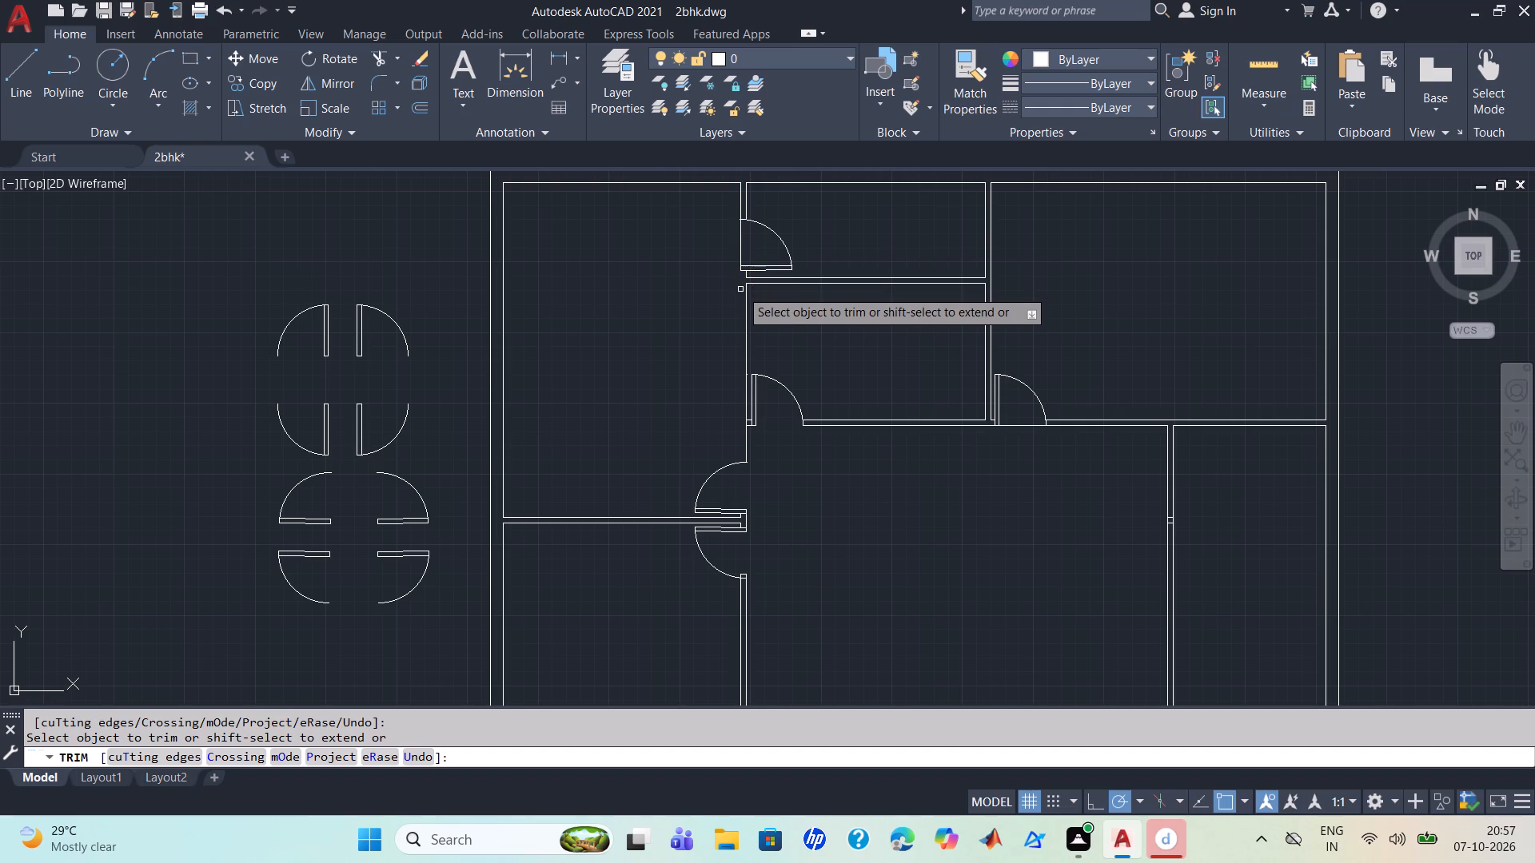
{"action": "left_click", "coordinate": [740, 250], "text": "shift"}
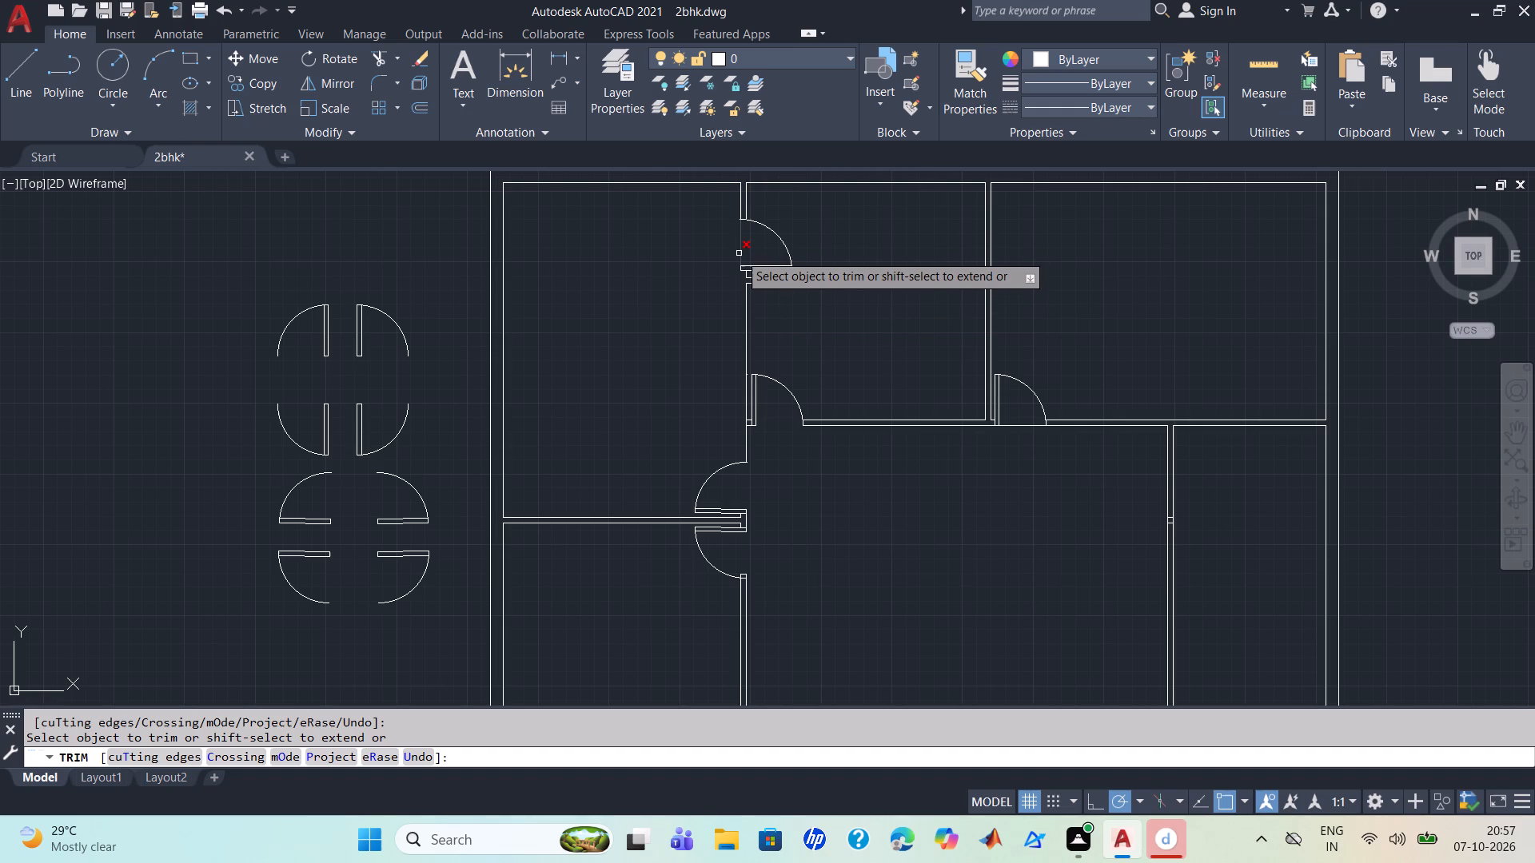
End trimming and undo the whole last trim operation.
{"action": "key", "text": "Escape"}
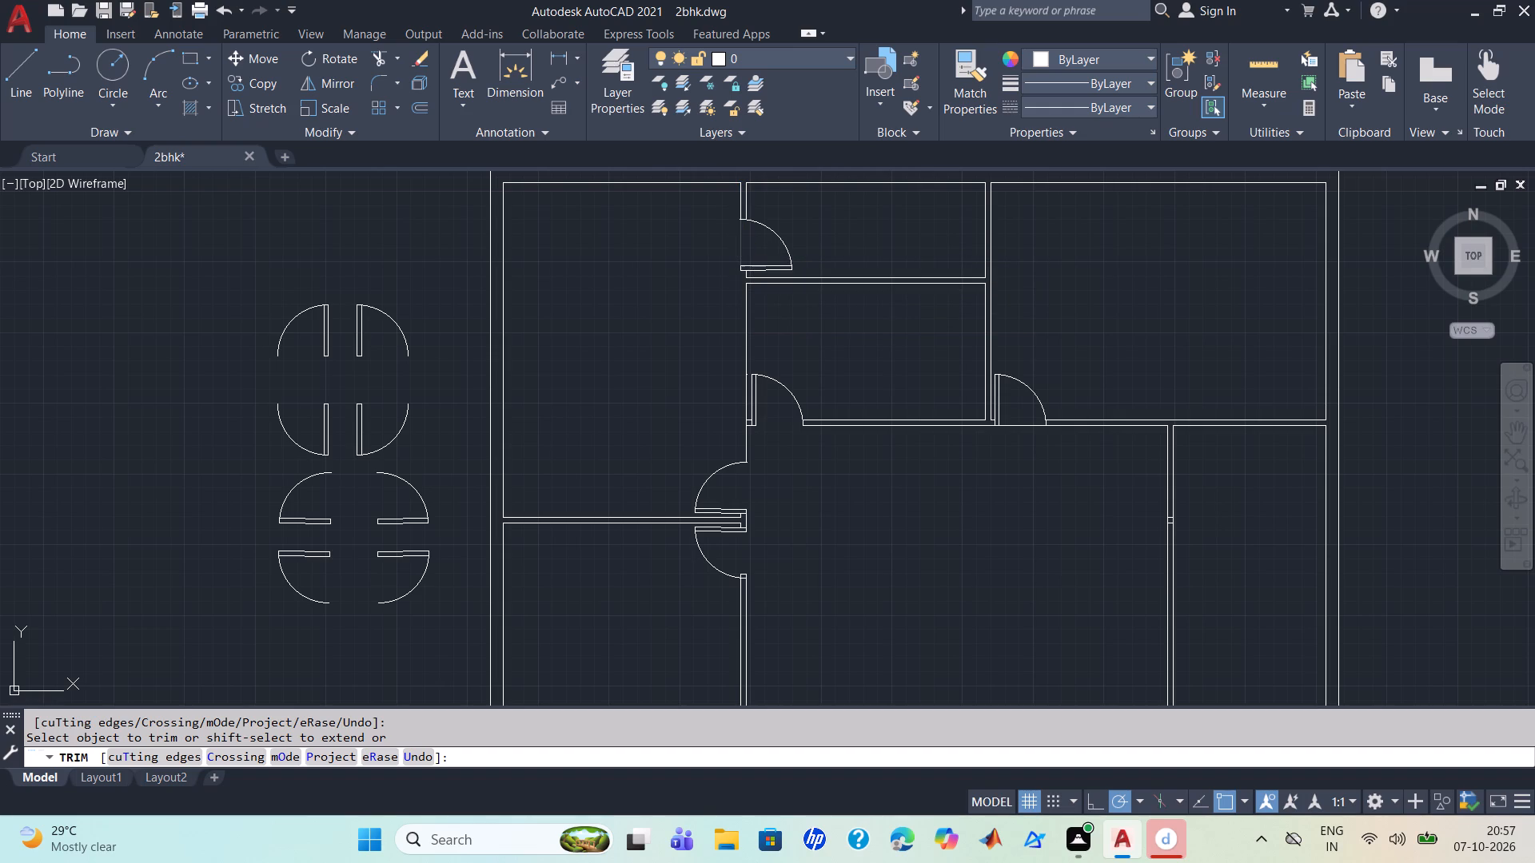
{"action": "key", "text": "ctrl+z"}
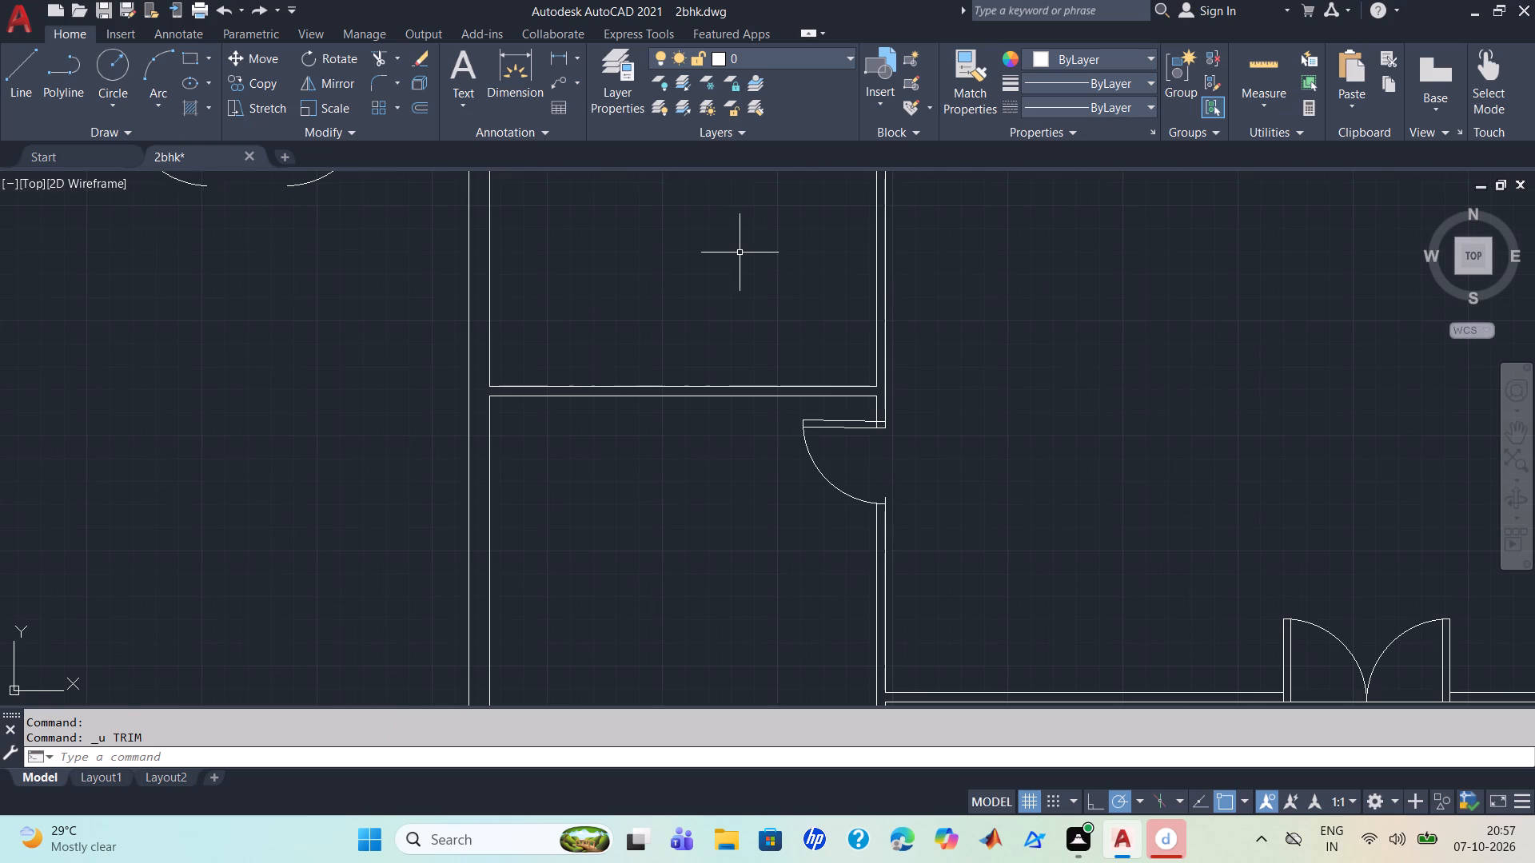
Offset the small middle room's left wall line by 4 towards the top-left room to form the missing wall face.
{"action": "scroll", "coordinate": [740, 253], "scroll_direction": "down", "scroll_amount": 2}
{"action": "middle_click_drag", "start_coordinate": [863, 264], "coordinate": [879, 469]}
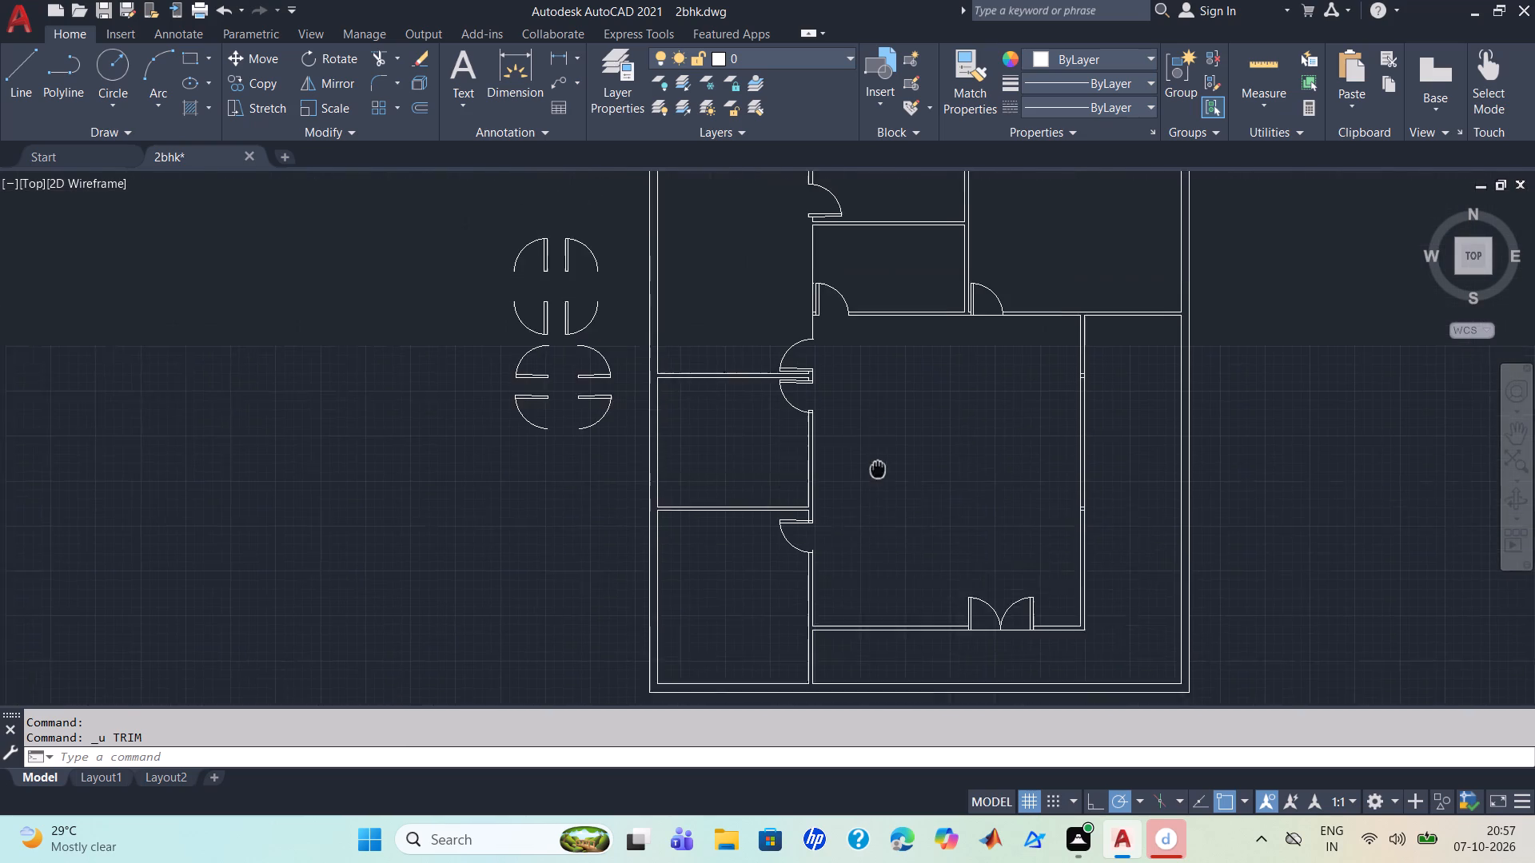
{"action": "middle_click_drag", "start_coordinate": [879, 469], "coordinate": [883, 519]}
{"action": "scroll", "coordinate": [883, 519], "scroll_direction": "up", "scroll_amount": 1}
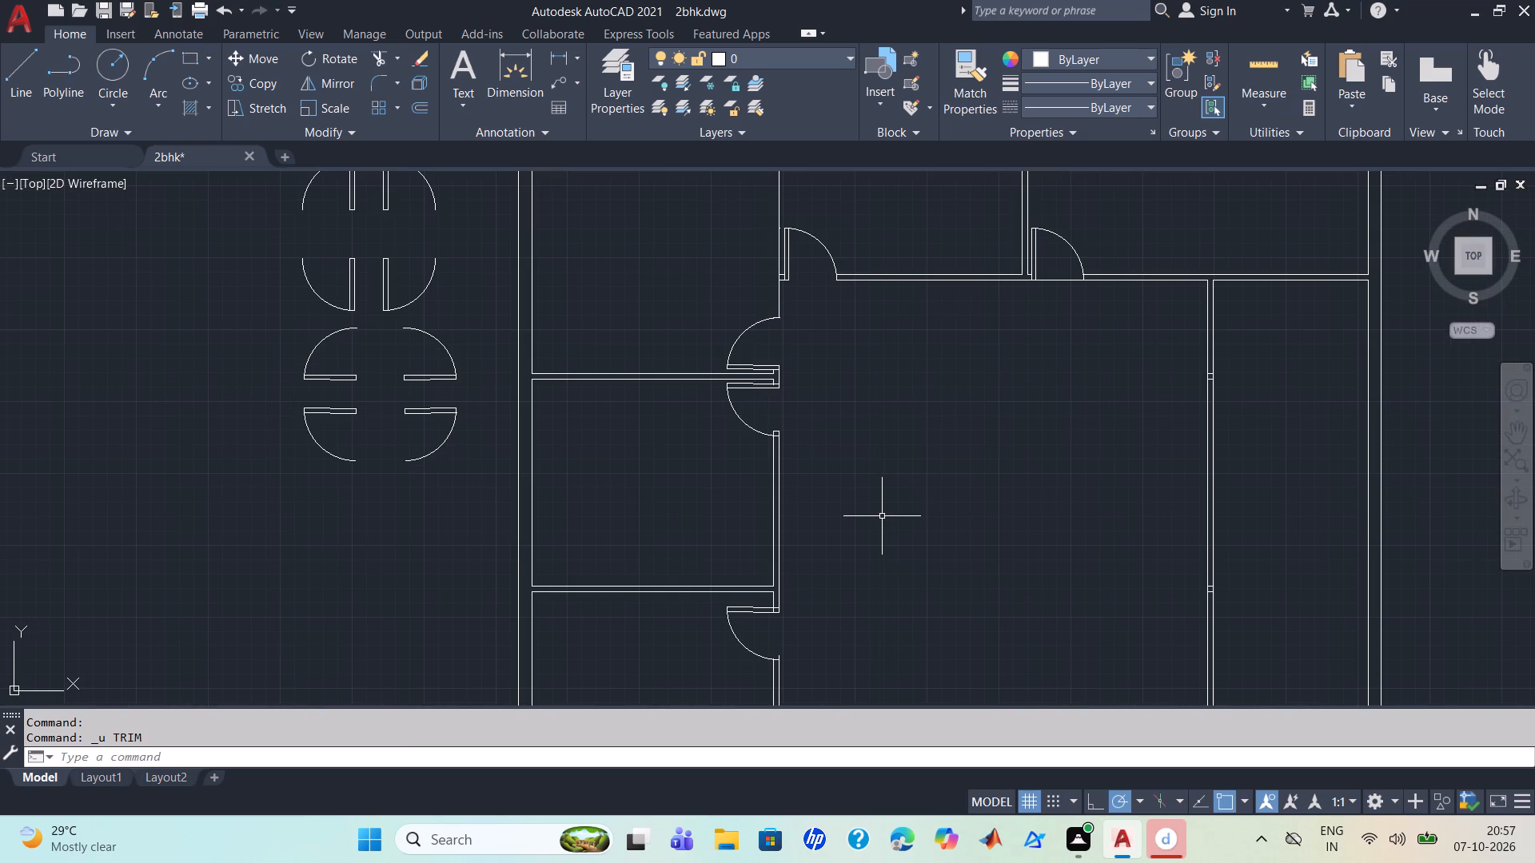
{"action": "key", "text": "o"}
{"action": "key", "text": "Return"}
{"action": "key", "text": "4"}
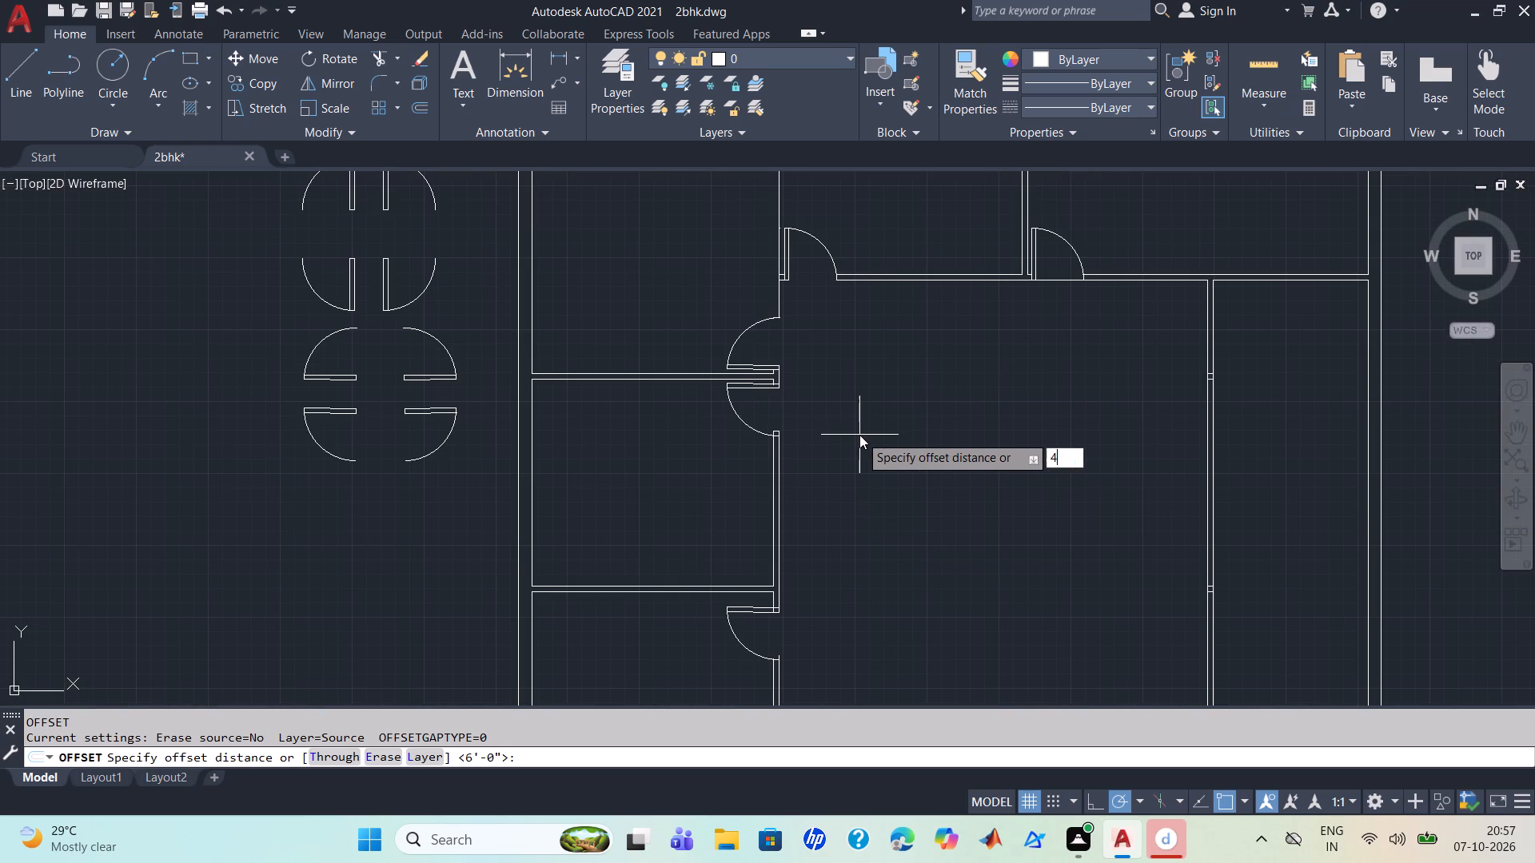
{"action": "key", "text": "Return"}
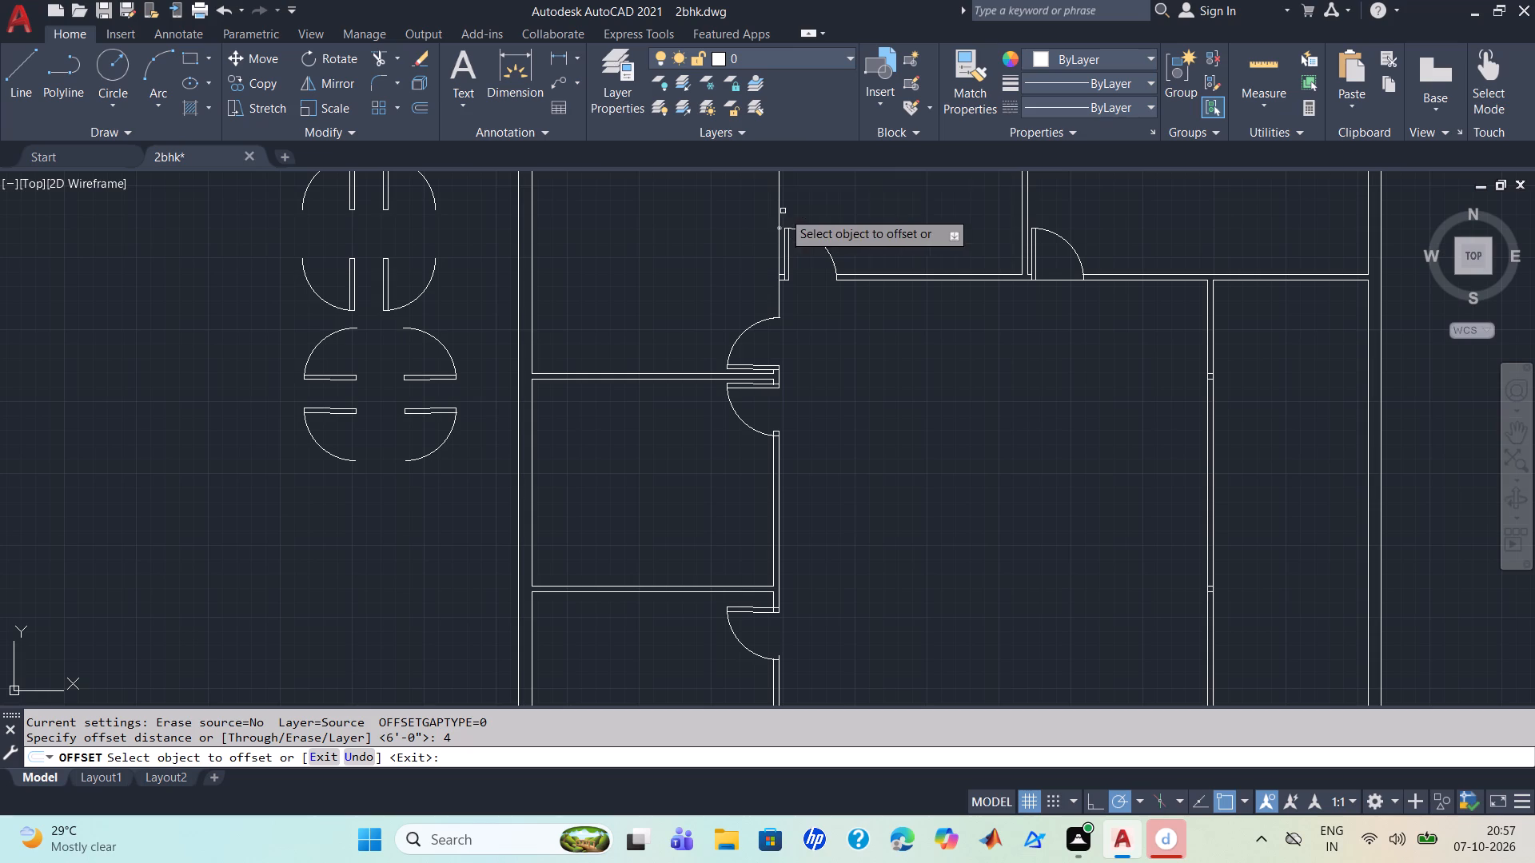
{"action": "left_click", "coordinate": [778, 208]}
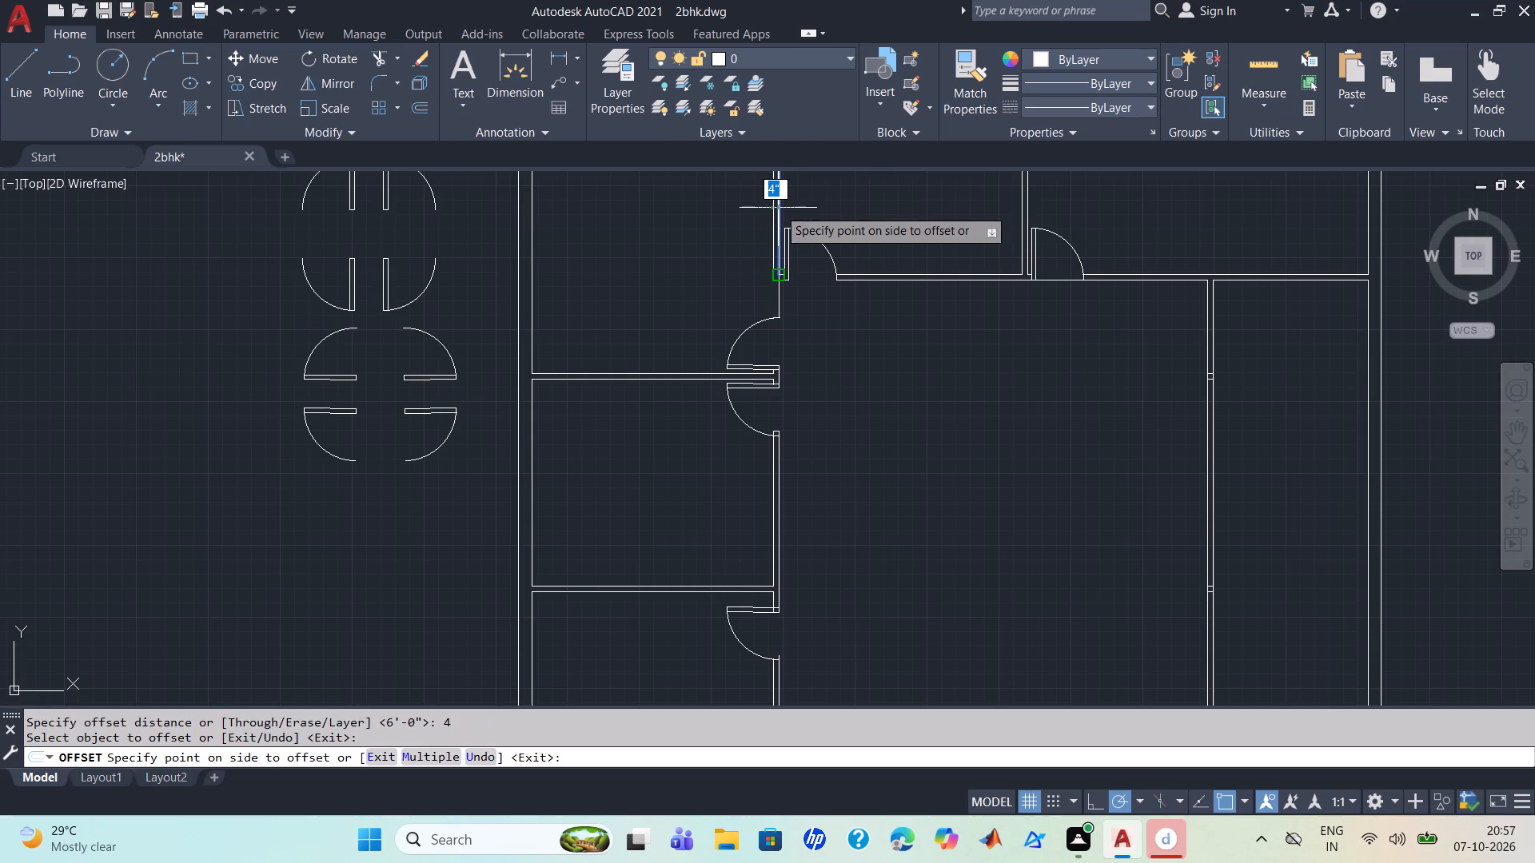
{"action": "left_click", "coordinate": [772, 209]}
{"action": "scroll", "coordinate": [864, 308], "scroll_direction": "down", "scroll_amount": 1}
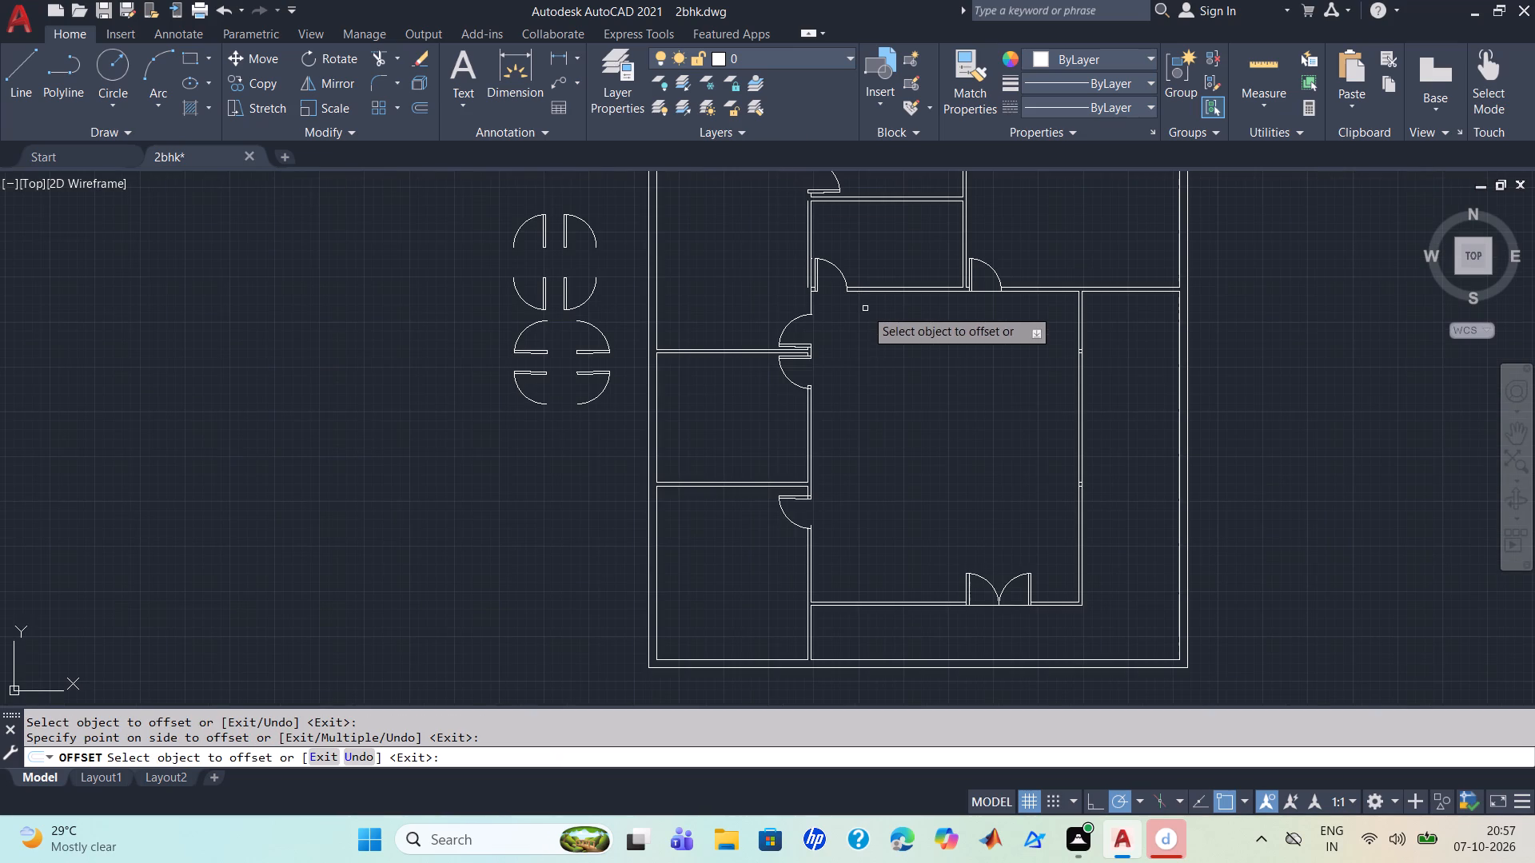
{"action": "middle_click_drag", "start_coordinate": [865, 308], "coordinate": [882, 458]}
{"action": "scroll", "coordinate": [879, 404], "scroll_direction": "up", "scroll_amount": 2}
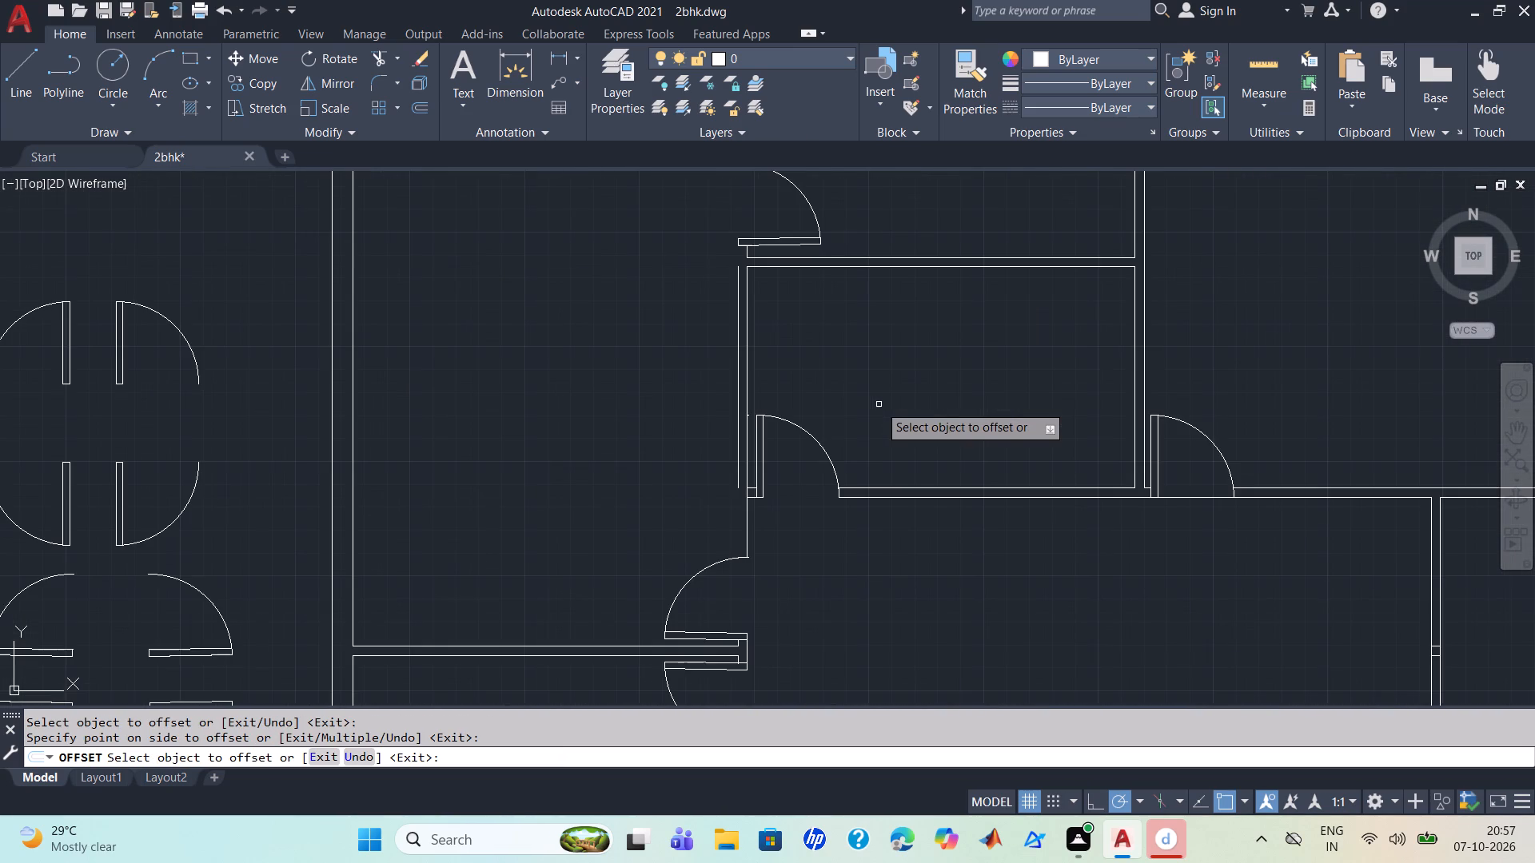
{"action": "key", "text": "t"}
{"action": "key", "text": "r"}
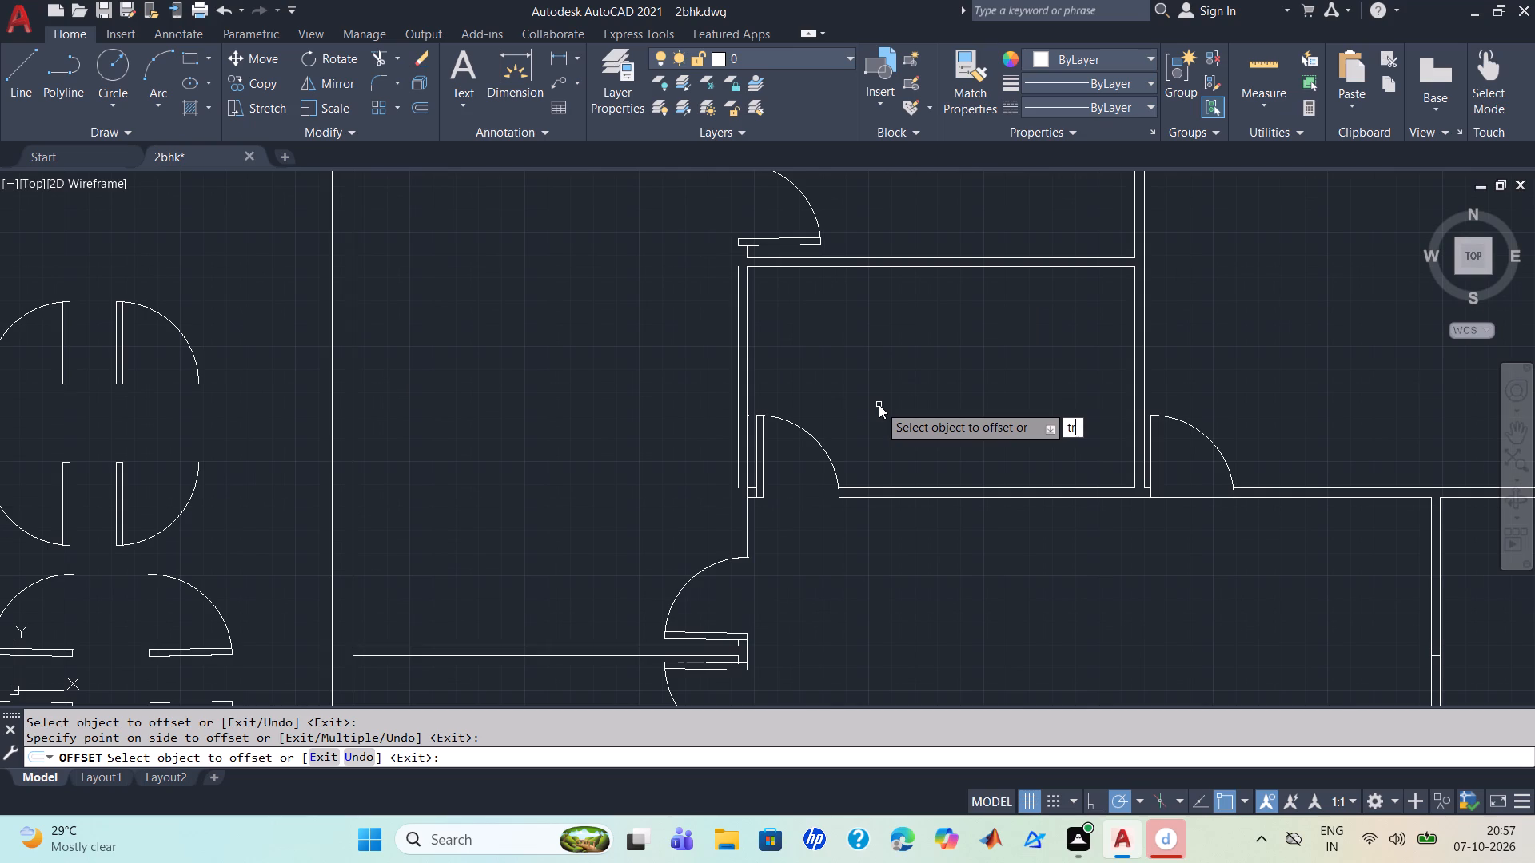
{"action": "key", "text": "Escape"}
Extend the offset wall line down to the top-left room's hall door arc and up to the upper door's leaf.
{"action": "type", "text": "tr"}
{"action": "key", "text": "Return"}
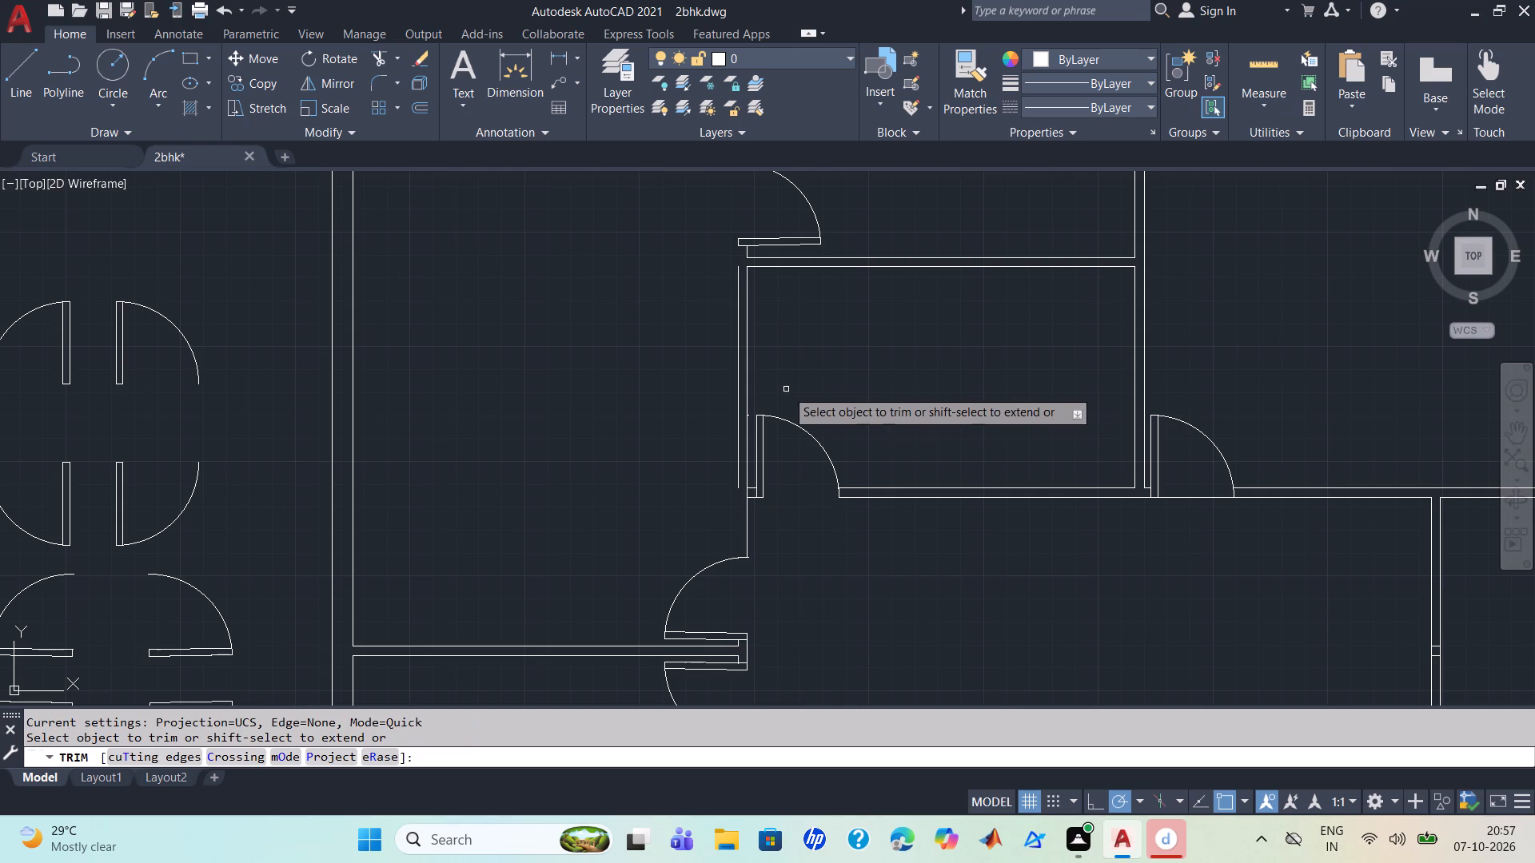
{"action": "left_click", "coordinate": [740, 409], "text": "shift"}
{"action": "left_click", "coordinate": [740, 325], "text": "shift"}
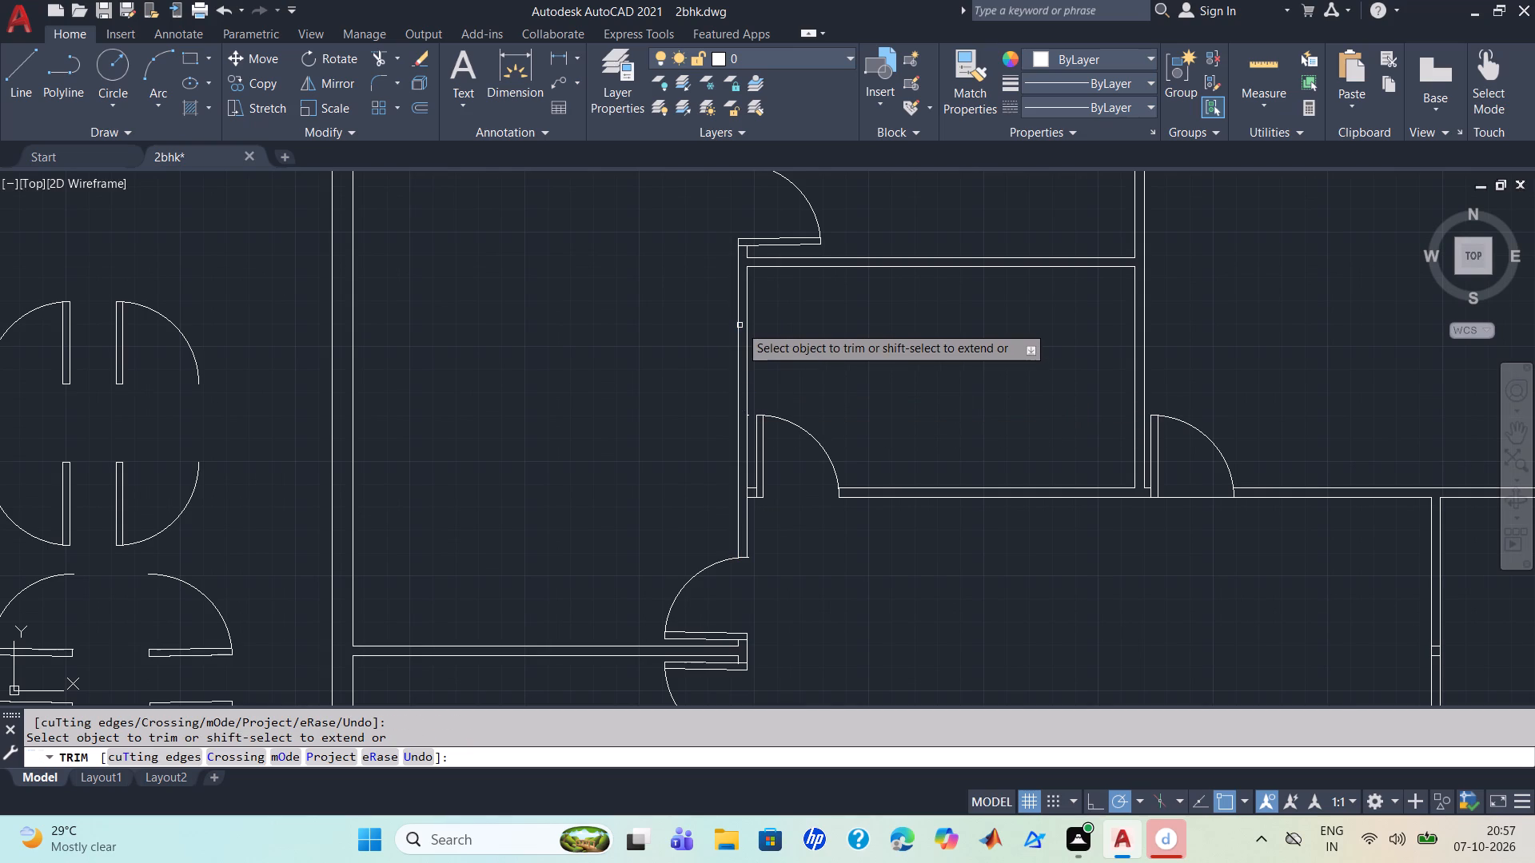
Trim the upper pair of stray short crosswise lines out of the hall's right wall.
{"action": "scroll", "coordinate": [932, 359], "scroll_direction": "down", "scroll_amount": 1}
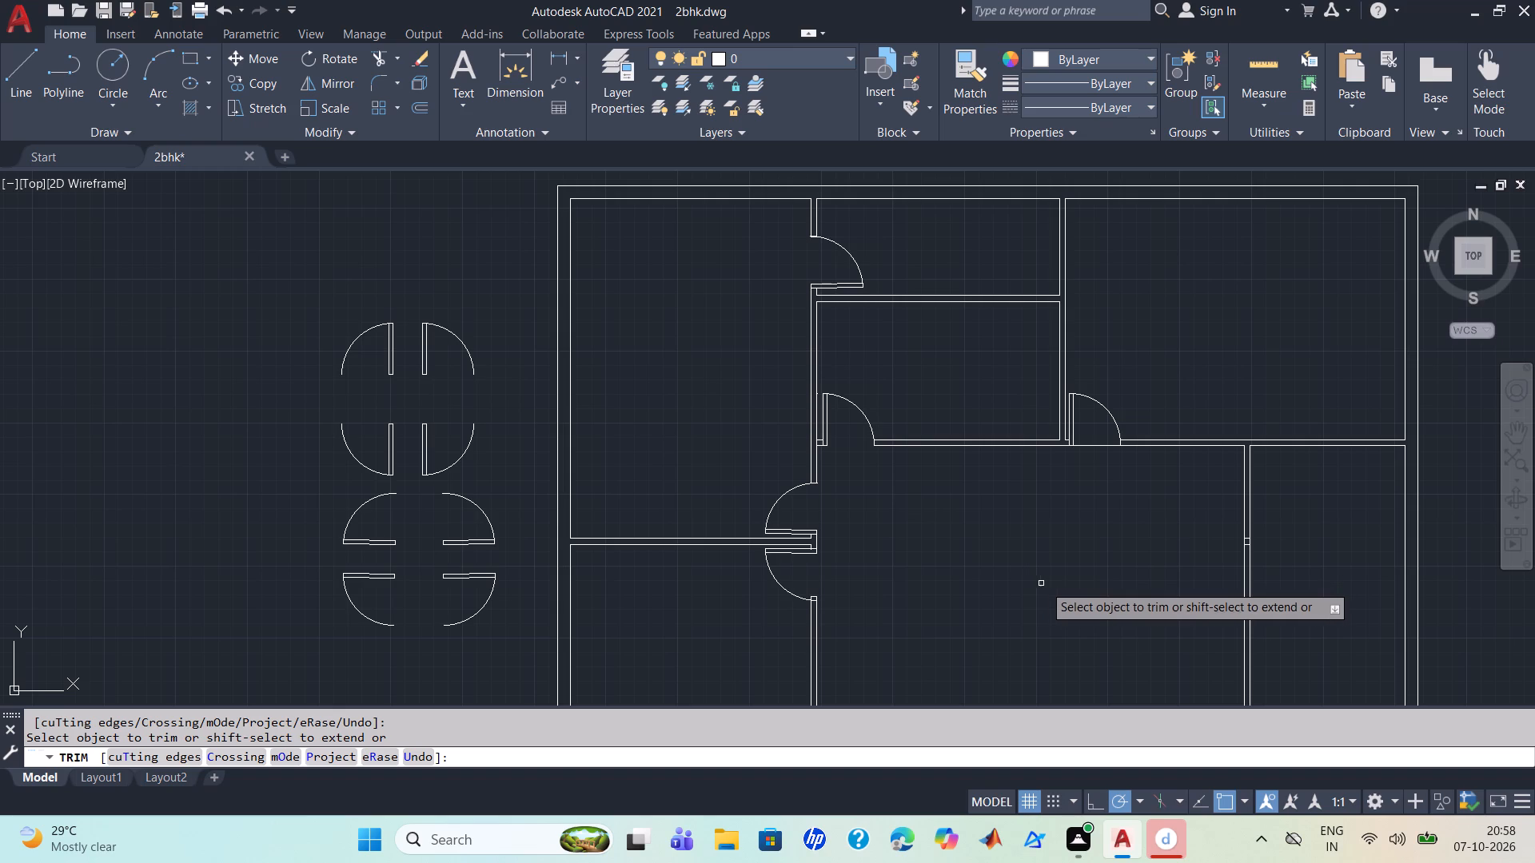
{"action": "middle_click_drag", "start_coordinate": [1529, 655], "coordinate": [1188, 502]}
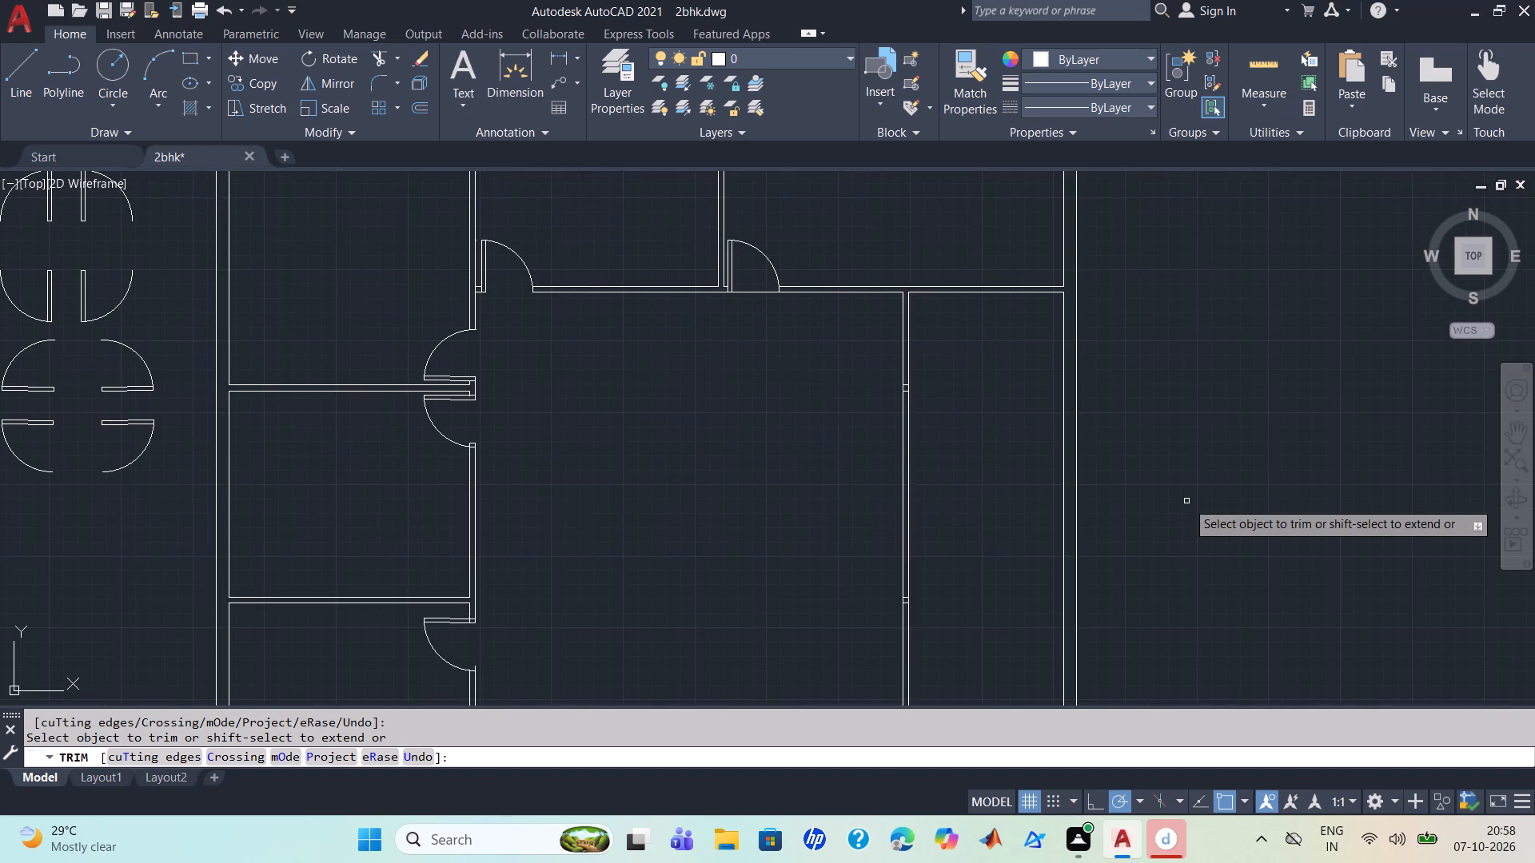
{"action": "scroll", "coordinate": [1186, 501], "scroll_direction": "up", "scroll_amount": 1}
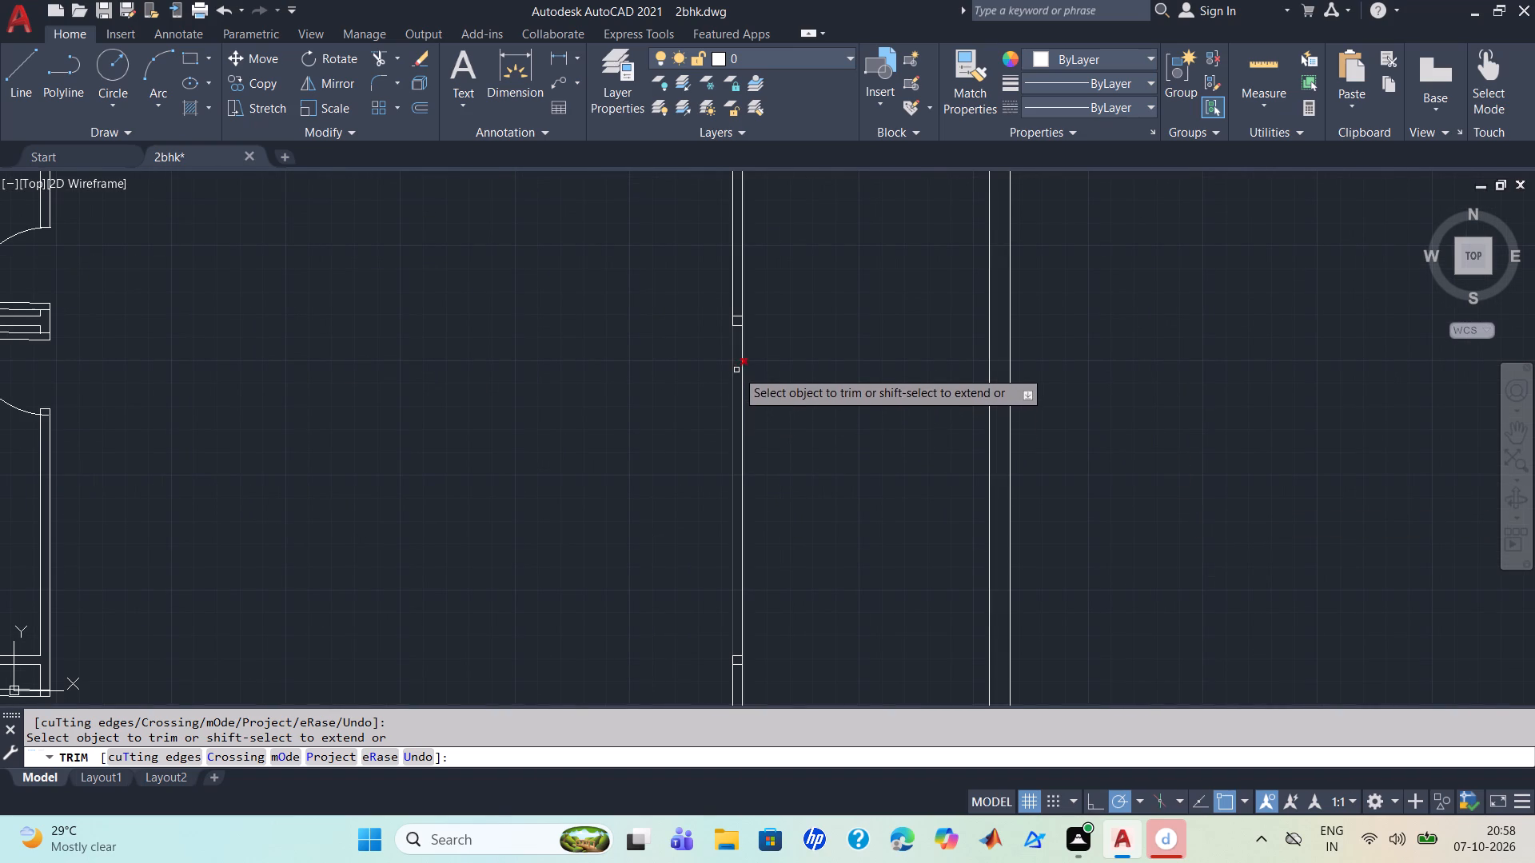
{"action": "scroll", "coordinate": [736, 370], "scroll_direction": "up", "scroll_amount": 3}
{"action": "left_click", "coordinate": [732, 188]}
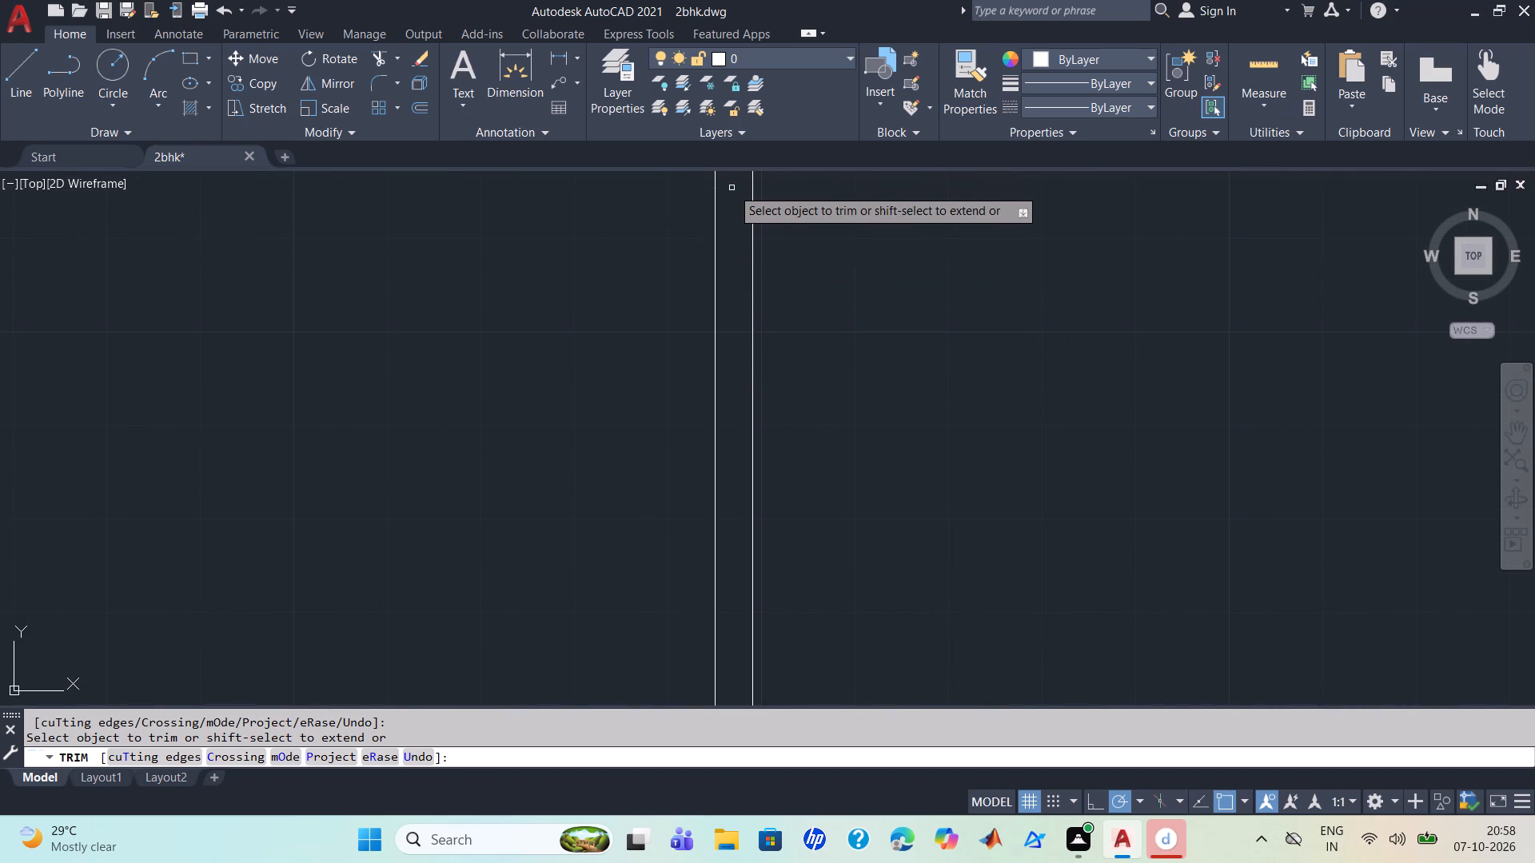
{"action": "middle_click_drag", "start_coordinate": [732, 195], "coordinate": [734, 260]}
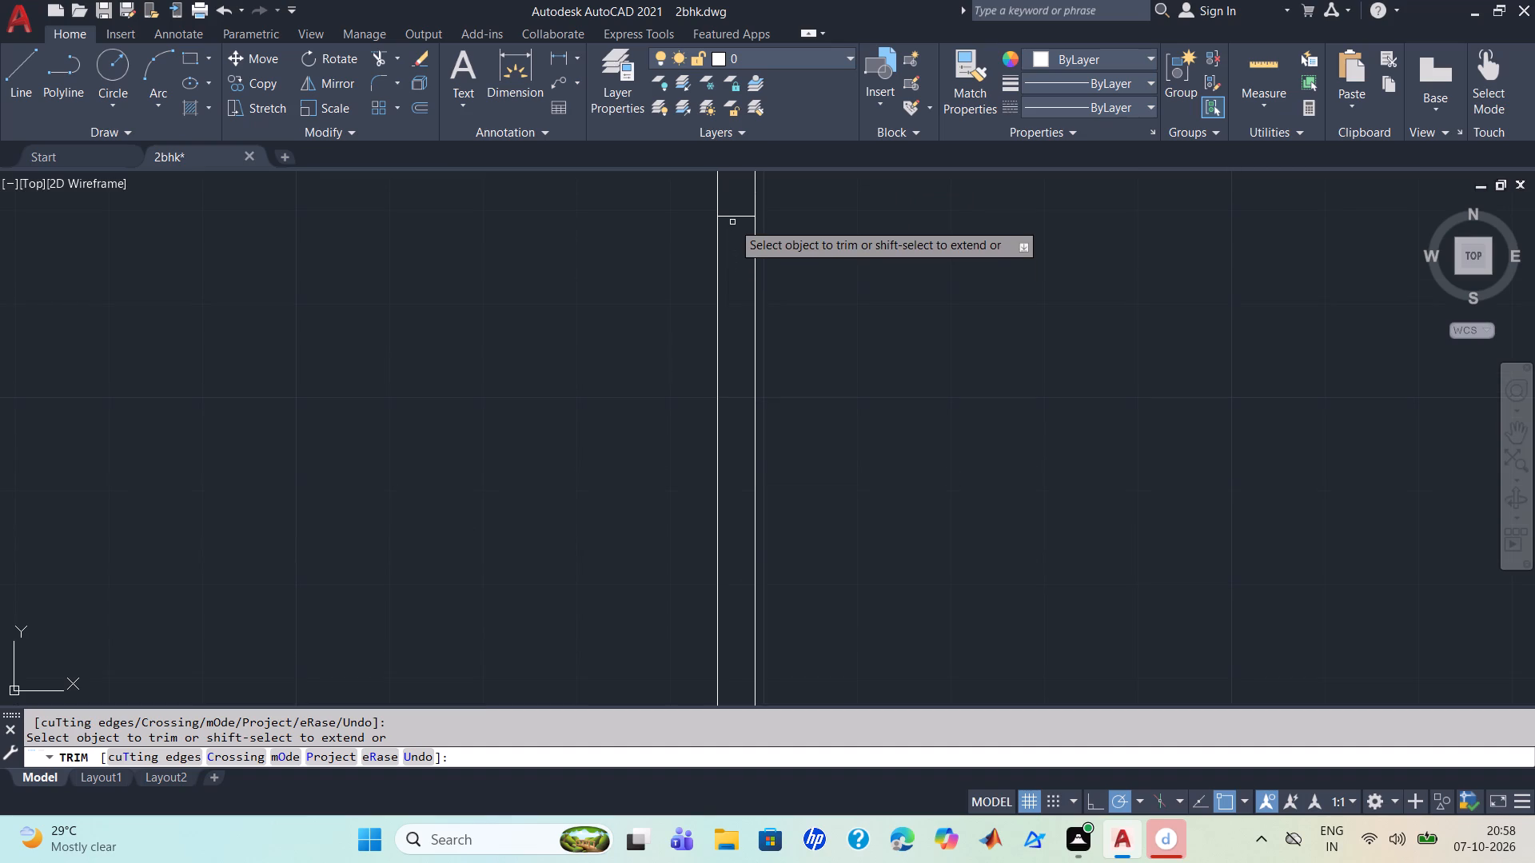
{"action": "left_click", "coordinate": [732, 219]}
Trim the lower pair of stray short crosswise lines out of the hall's right wall.
{"action": "middle_click_drag", "start_coordinate": [833, 405], "coordinate": [847, 275]}
{"action": "scroll", "coordinate": [833, 405], "scroll_direction": "down", "scroll_amount": 1}
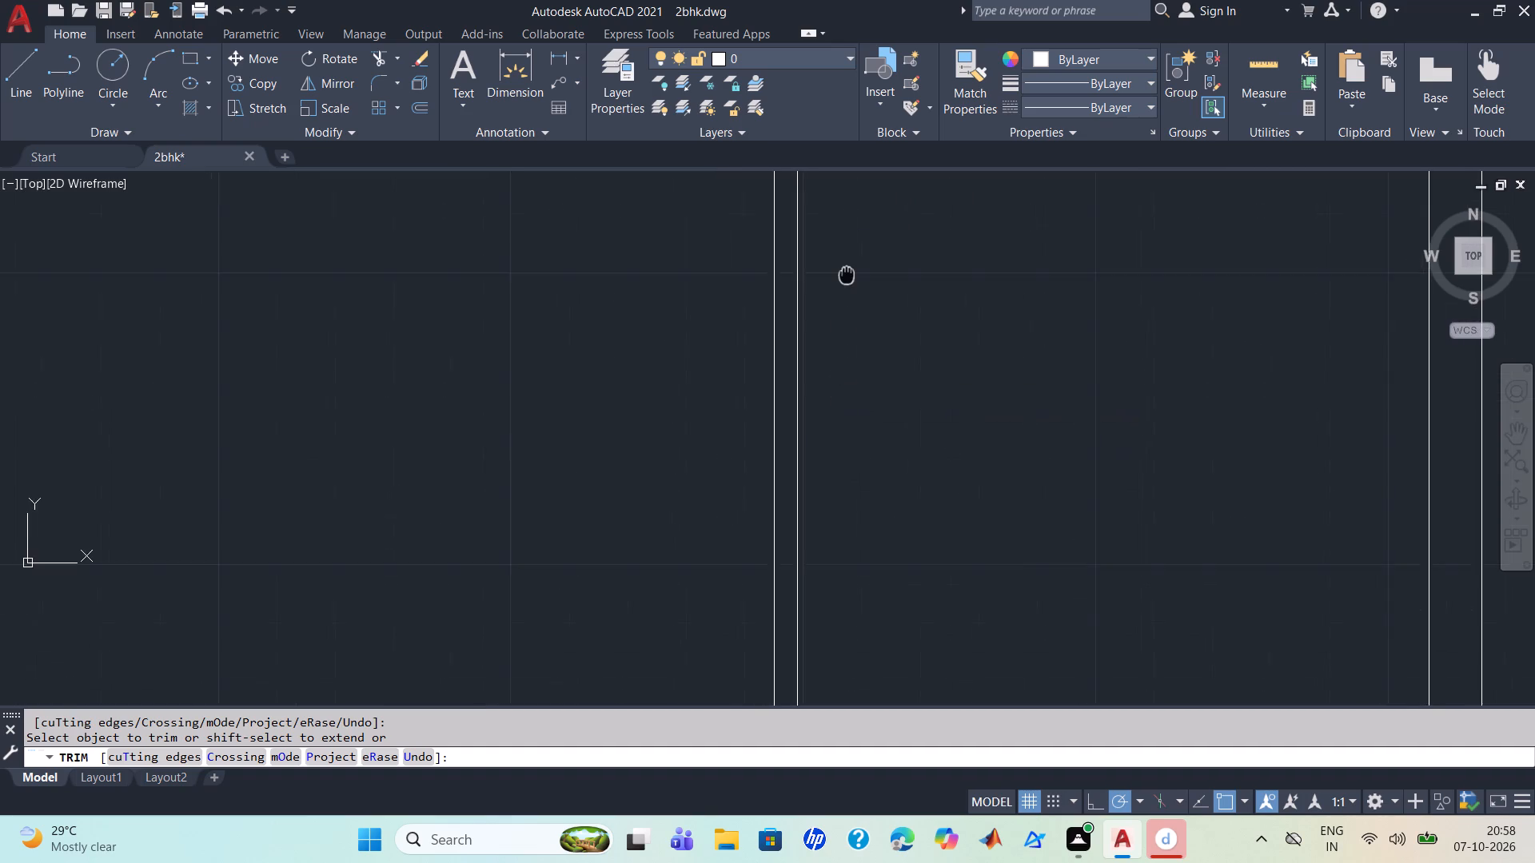
{"action": "middle_click_drag", "start_coordinate": [847, 275], "coordinate": [855, 173]}
{"action": "scroll", "coordinate": [841, 392], "scroll_direction": "down", "scroll_amount": 2}
{"action": "middle_click_drag", "start_coordinate": [871, 653], "coordinate": [867, 592]}
{"action": "scroll", "coordinate": [867, 592], "scroll_direction": "down", "scroll_amount": 1}
{"action": "scroll", "coordinate": [867, 592], "scroll_direction": "up", "scroll_amount": 5}
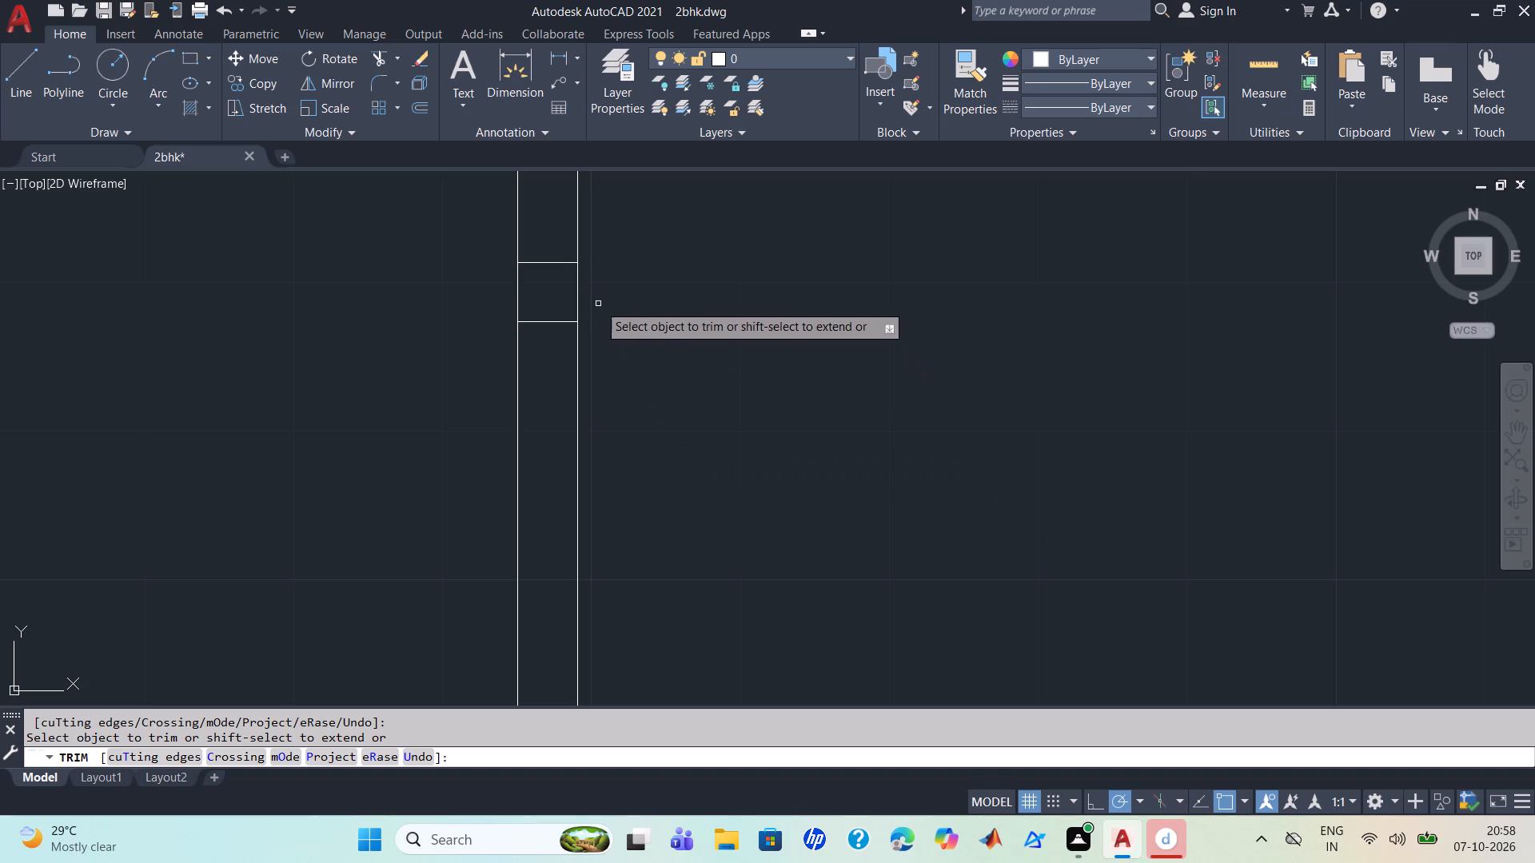
{"action": "left_click", "coordinate": [546, 262]}
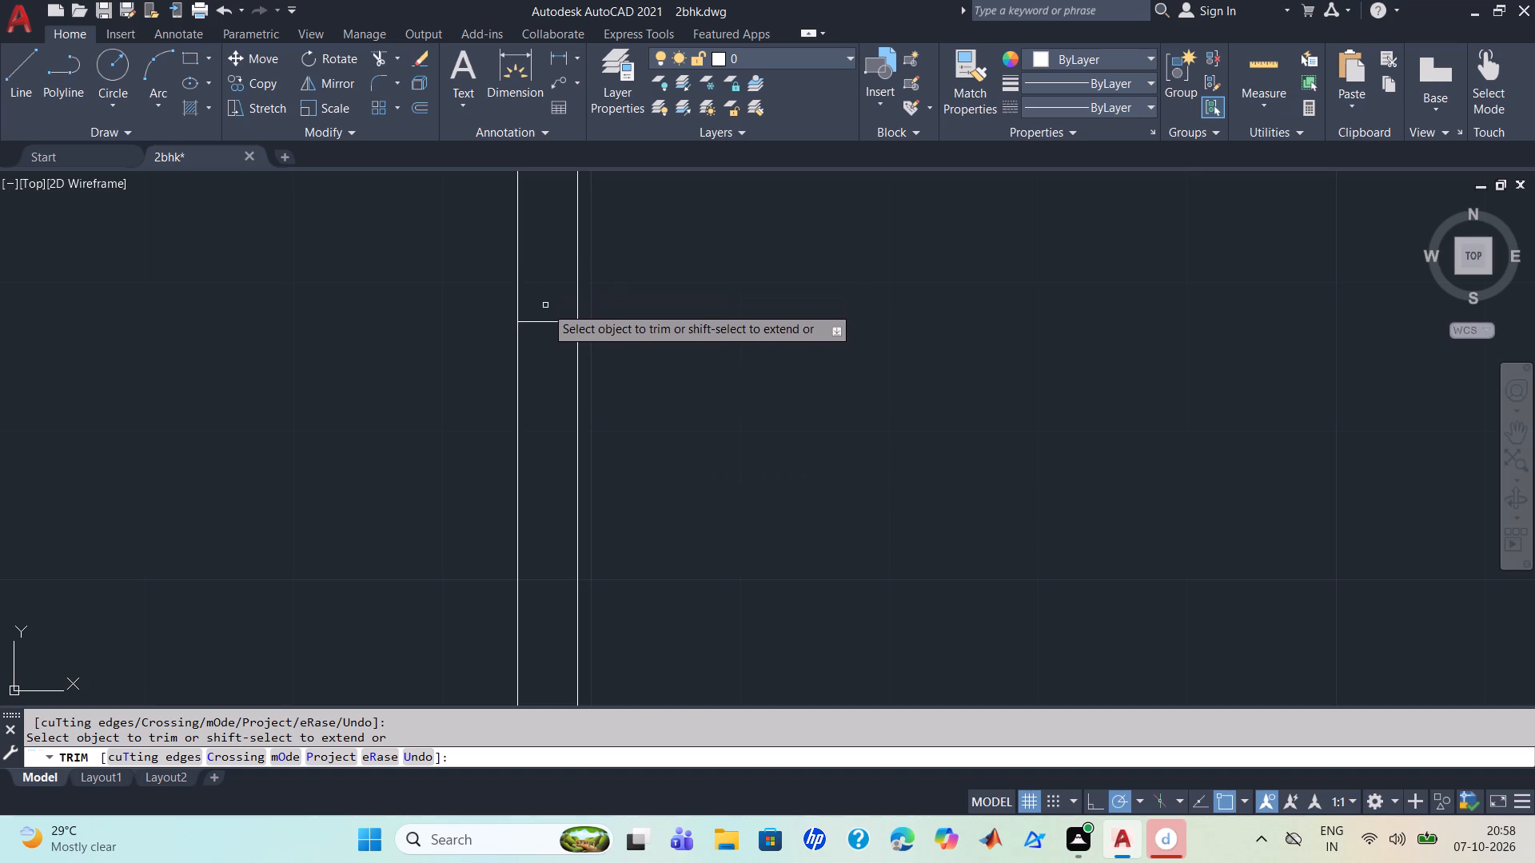
{"action": "left_click", "coordinate": [544, 324]}
Trim the inner wall line where it crosses the leaf of the bottom-left room's door.
{"action": "scroll", "coordinate": [895, 437], "scroll_direction": "down", "scroll_amount": 2}
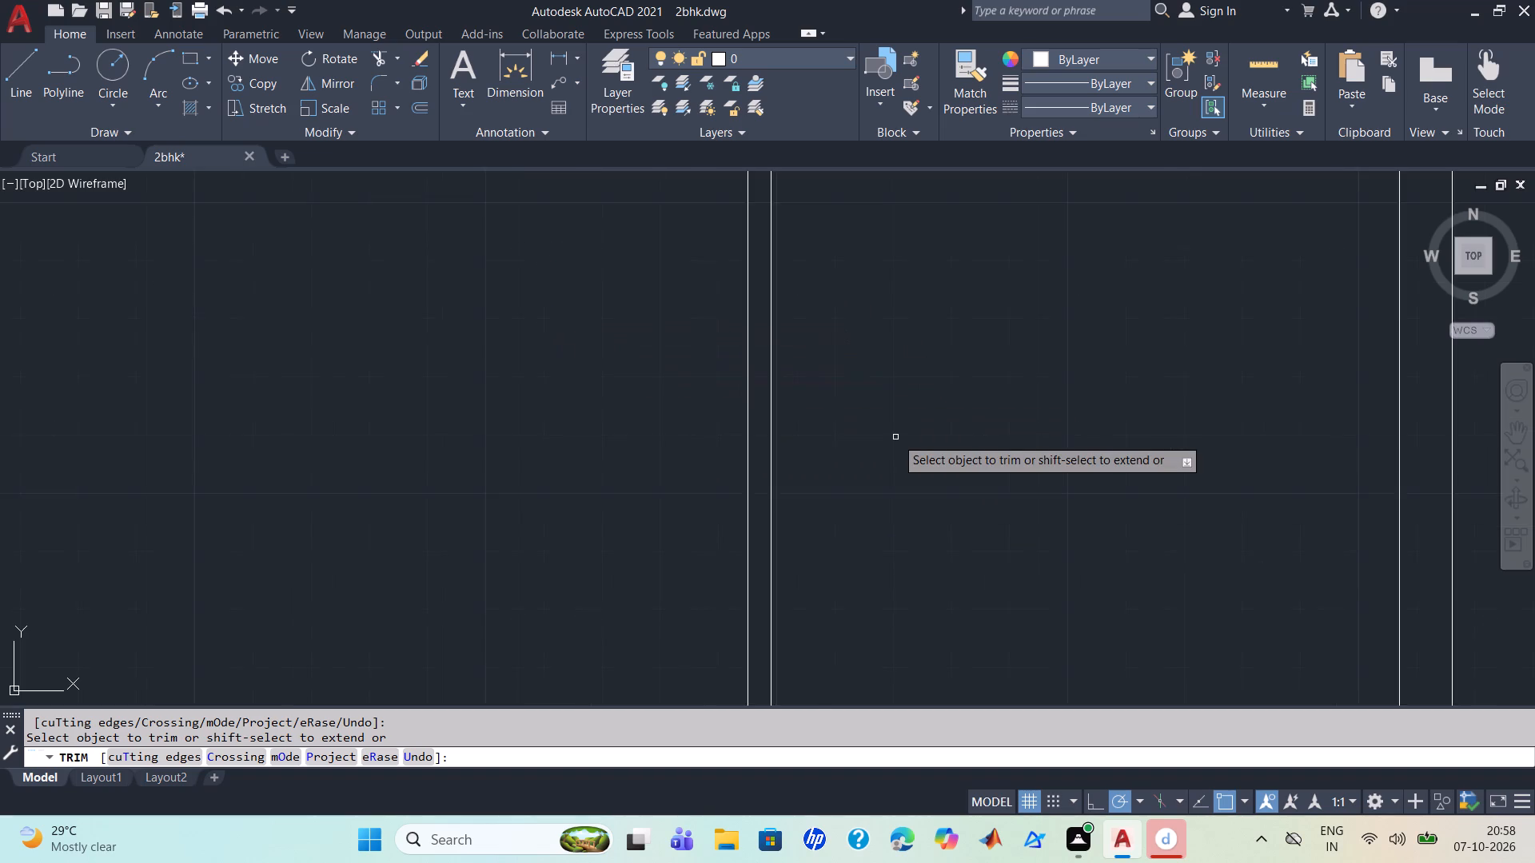
{"action": "scroll", "coordinate": [895, 437], "scroll_direction": "down", "scroll_amount": 4}
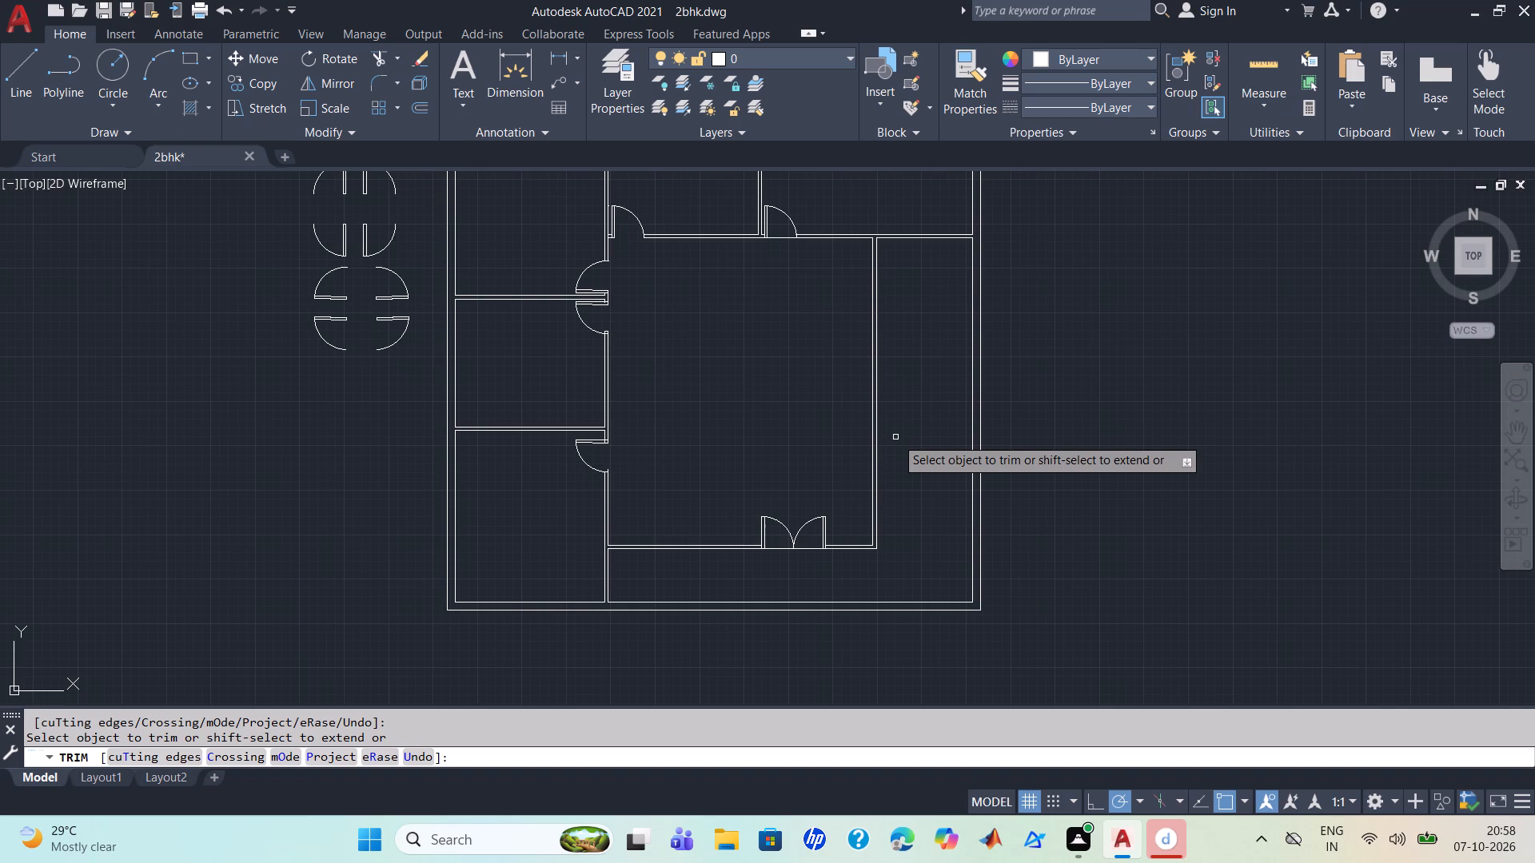
{"action": "scroll", "coordinate": [895, 437], "scroll_direction": "up", "scroll_amount": 1}
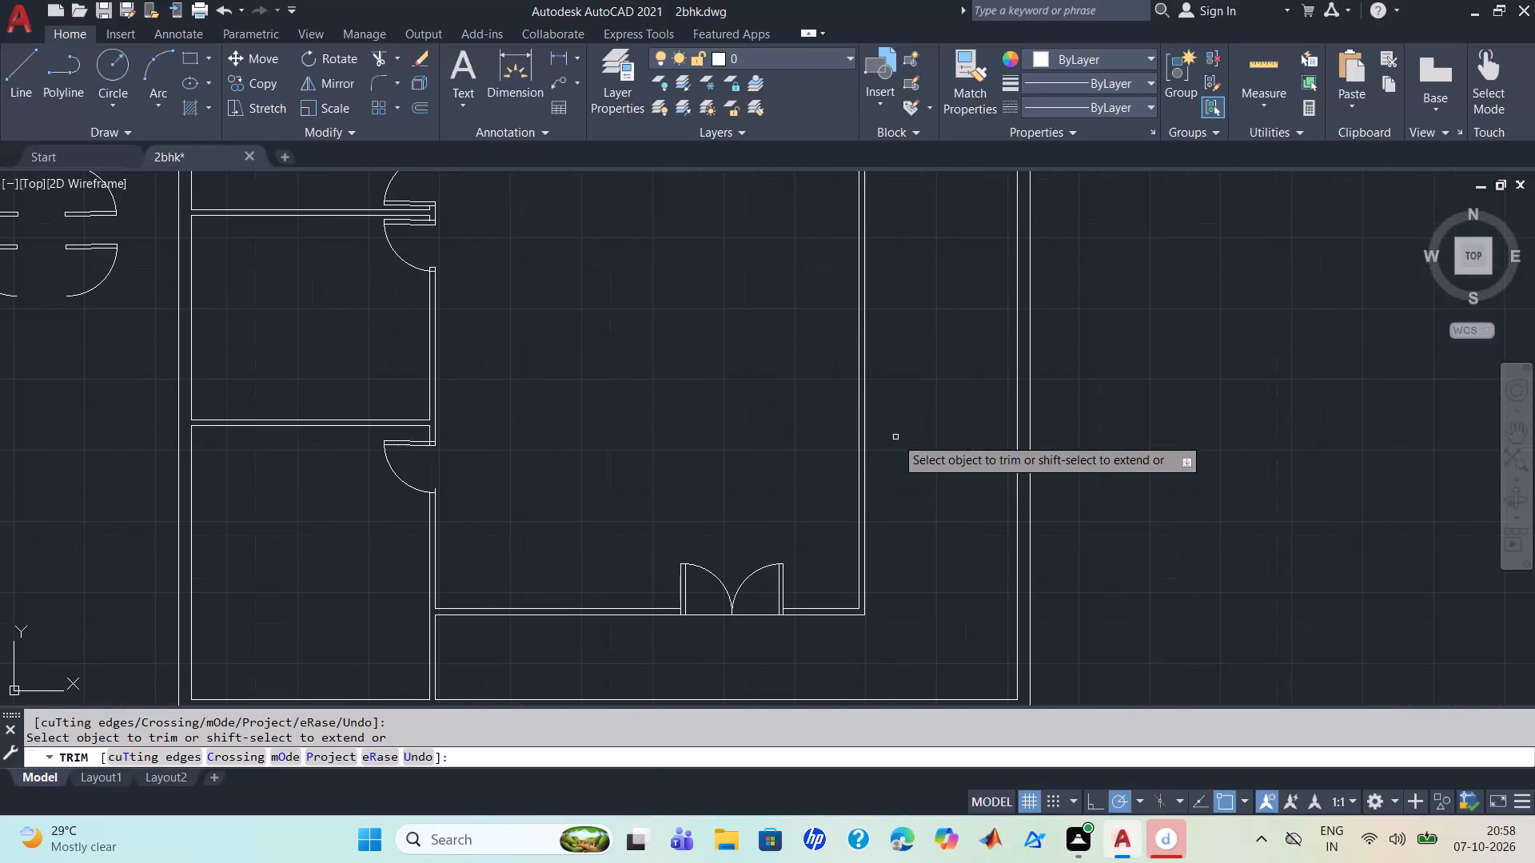
{"action": "scroll", "coordinate": [664, 463], "scroll_direction": "up", "scroll_amount": 2}
{"action": "middle_click_drag", "start_coordinate": [588, 464], "coordinate": [654, 465]}
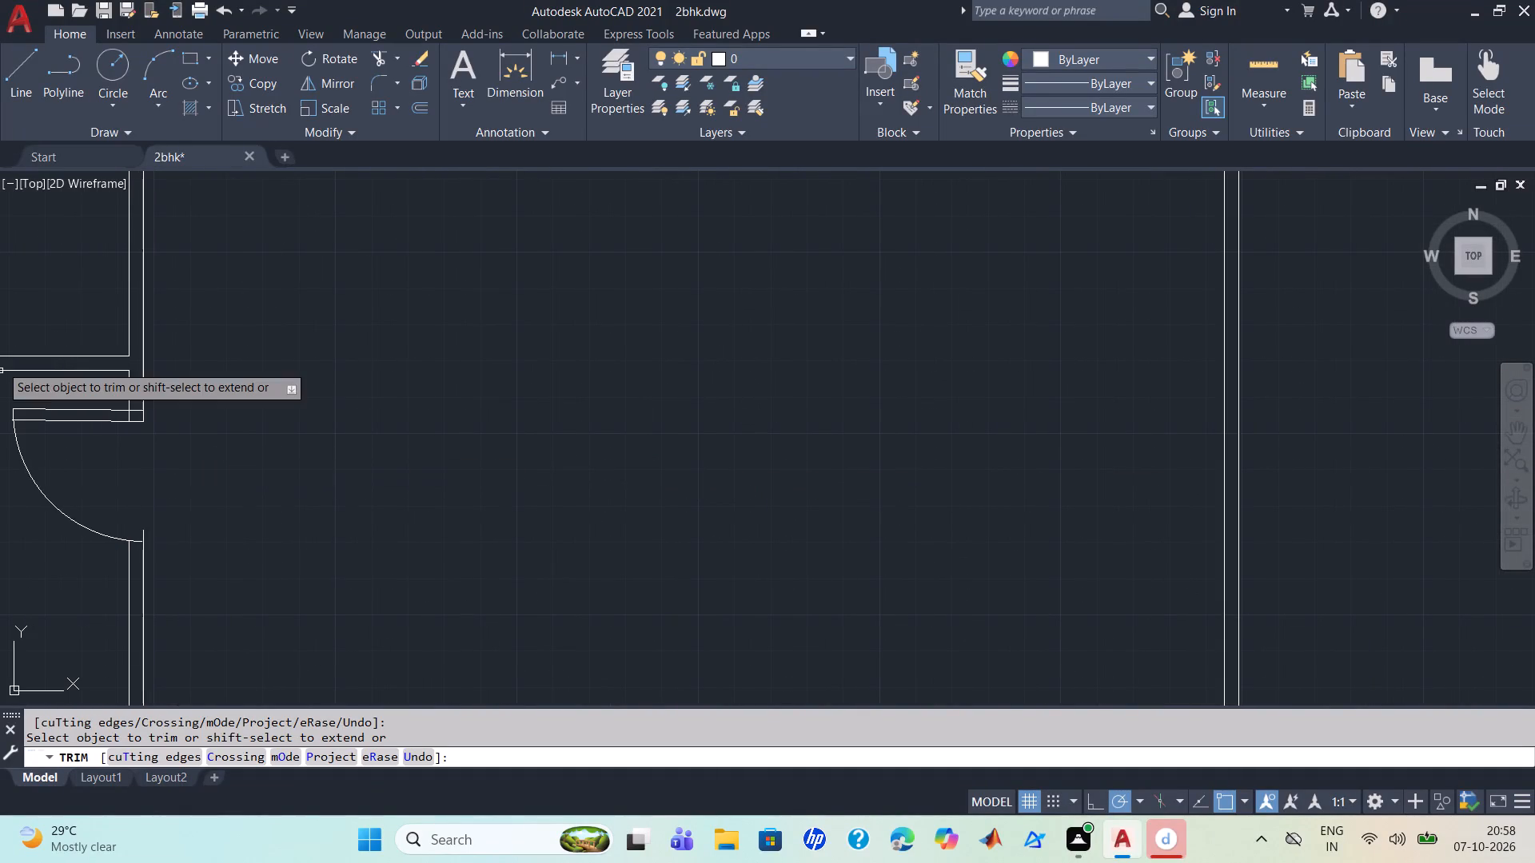
{"action": "scroll", "coordinate": [48, 368], "scroll_direction": "up", "scroll_amount": 1}
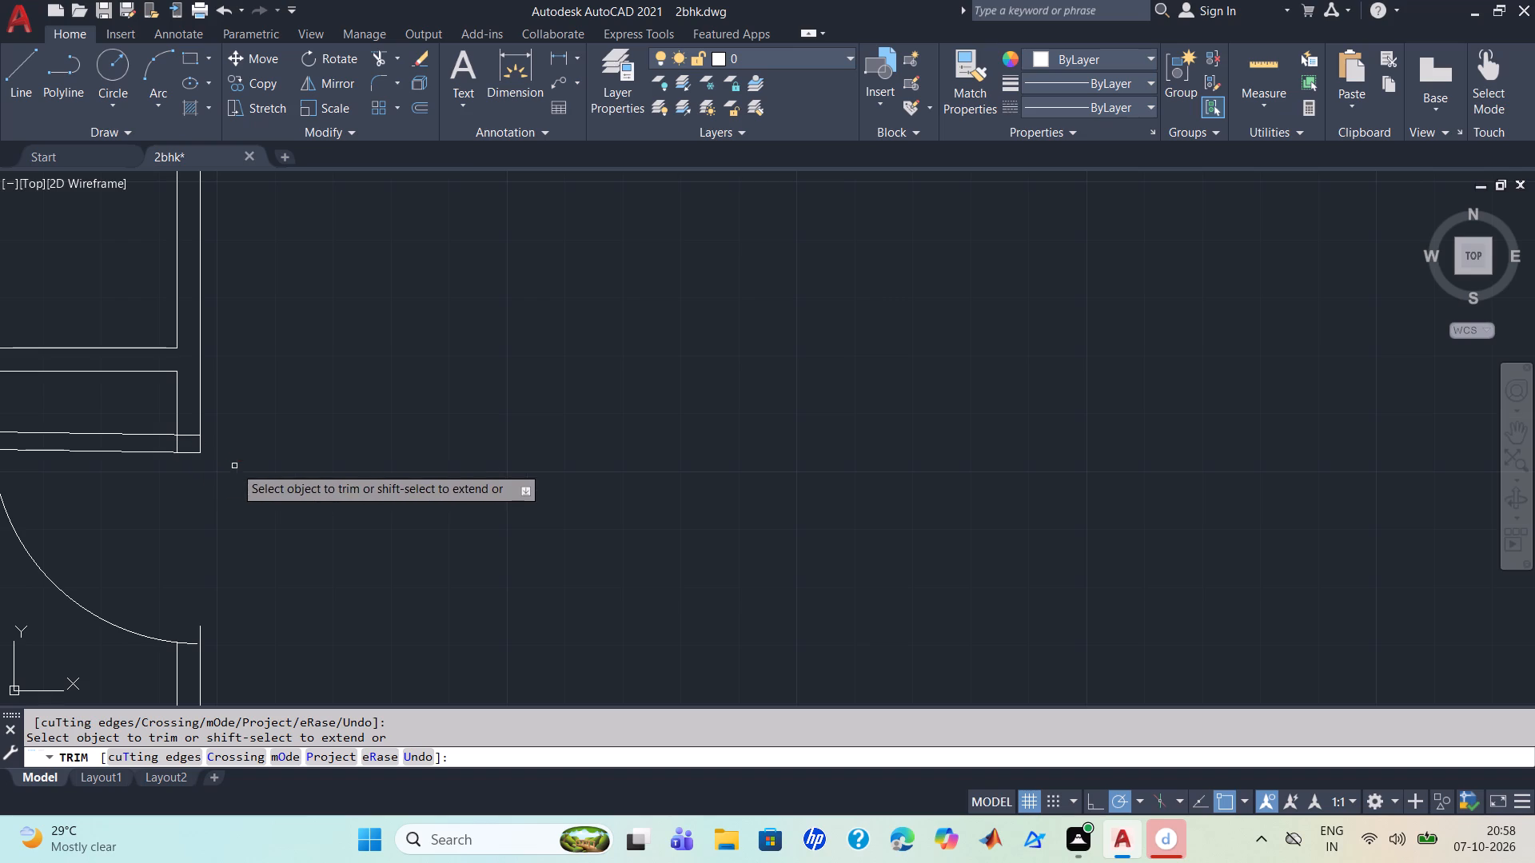
{"action": "left_click", "coordinate": [174, 447]}
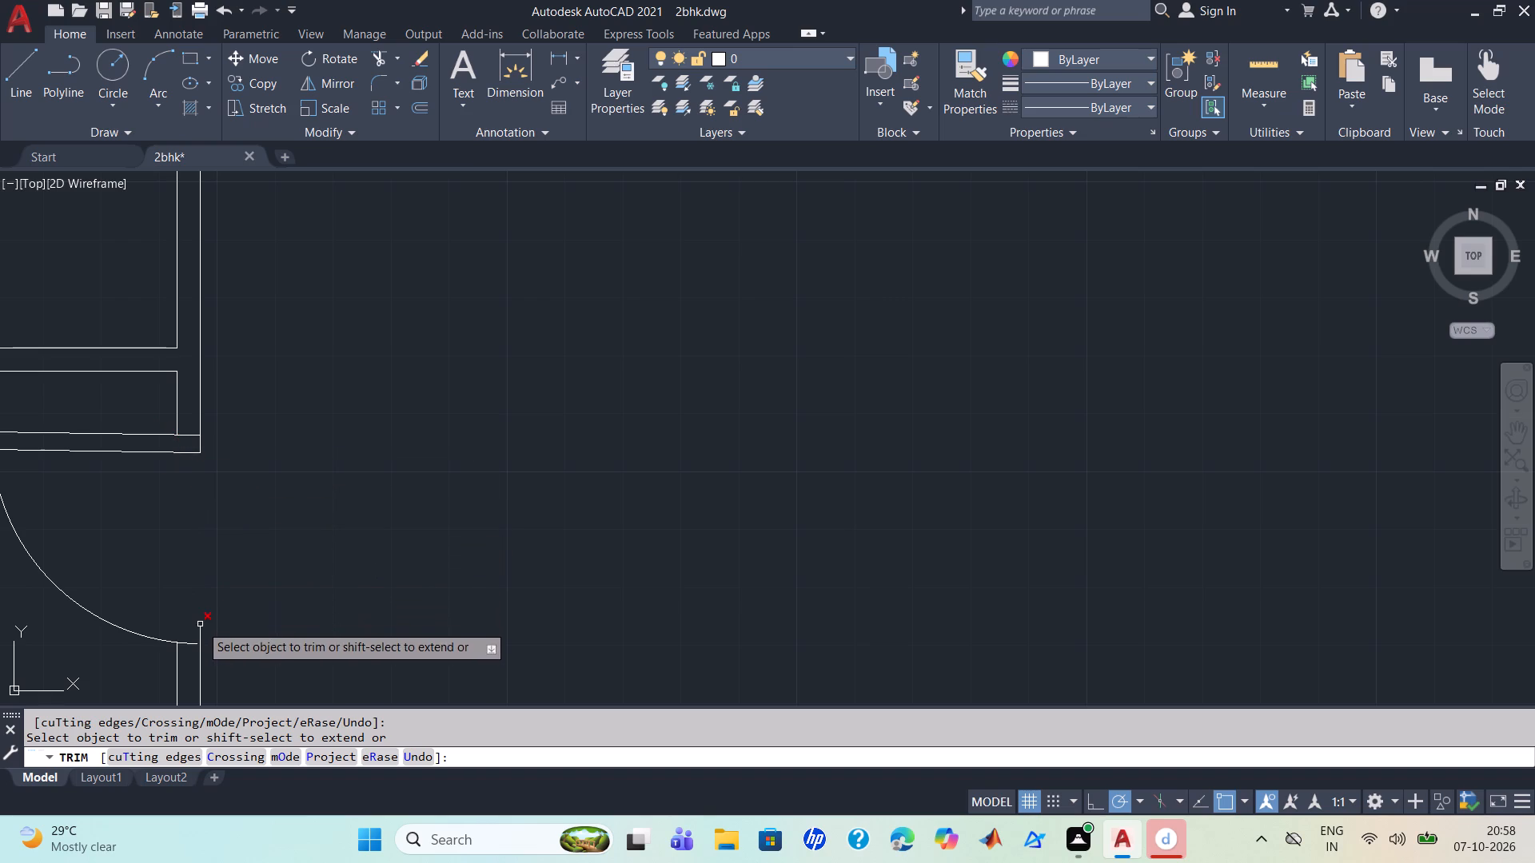
Extend the bottom-left room's door arc to the hall-side wall line and trim the bits projecting beyond their junction.
{"action": "scroll", "coordinate": [225, 618], "scroll_direction": "up", "scroll_amount": 1}
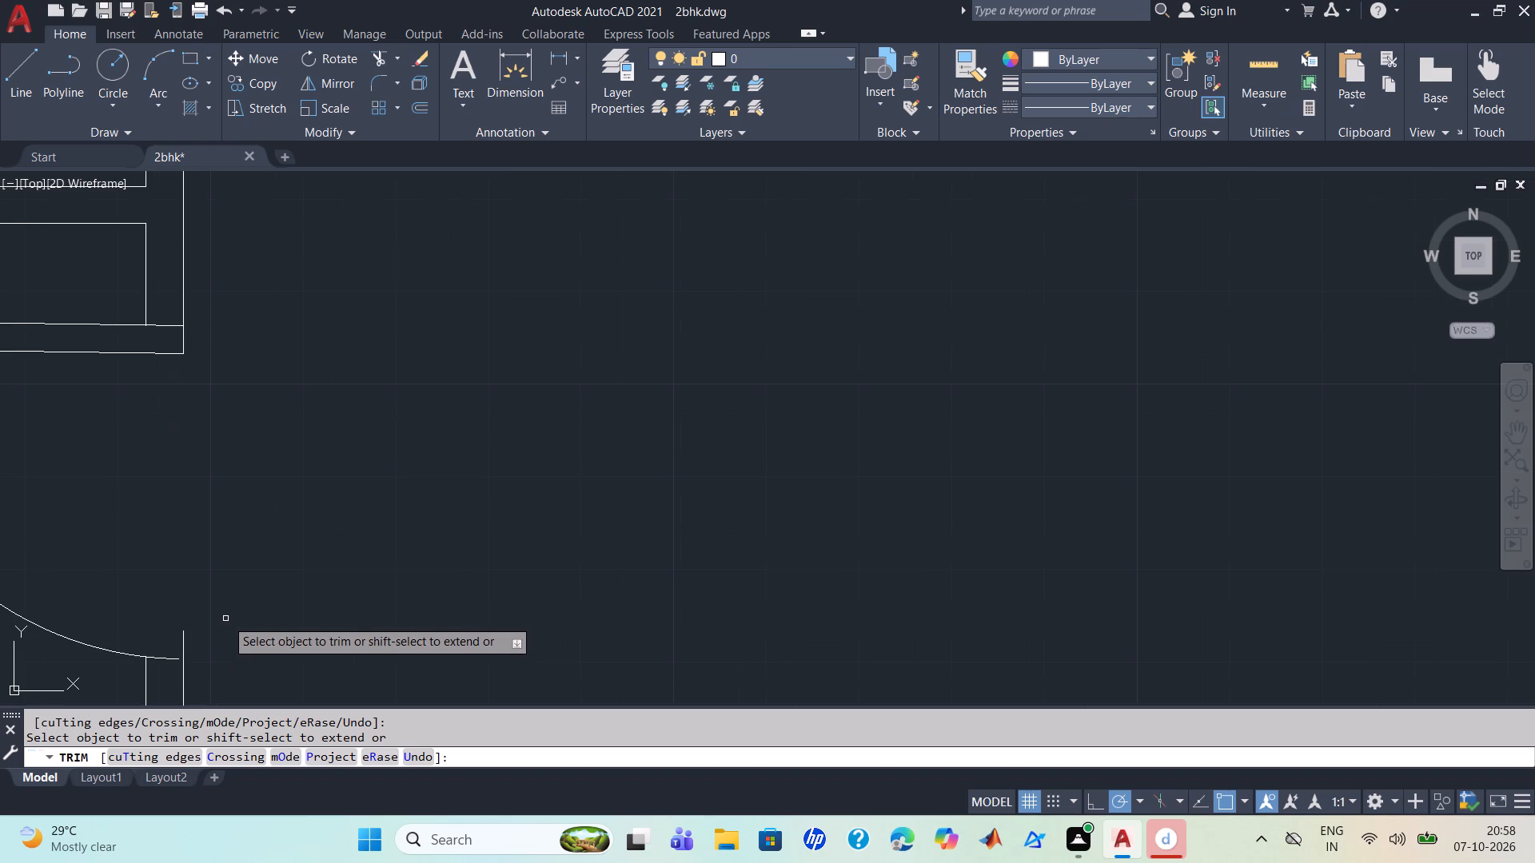
{"action": "left_click", "coordinate": [164, 661], "text": "shift"}
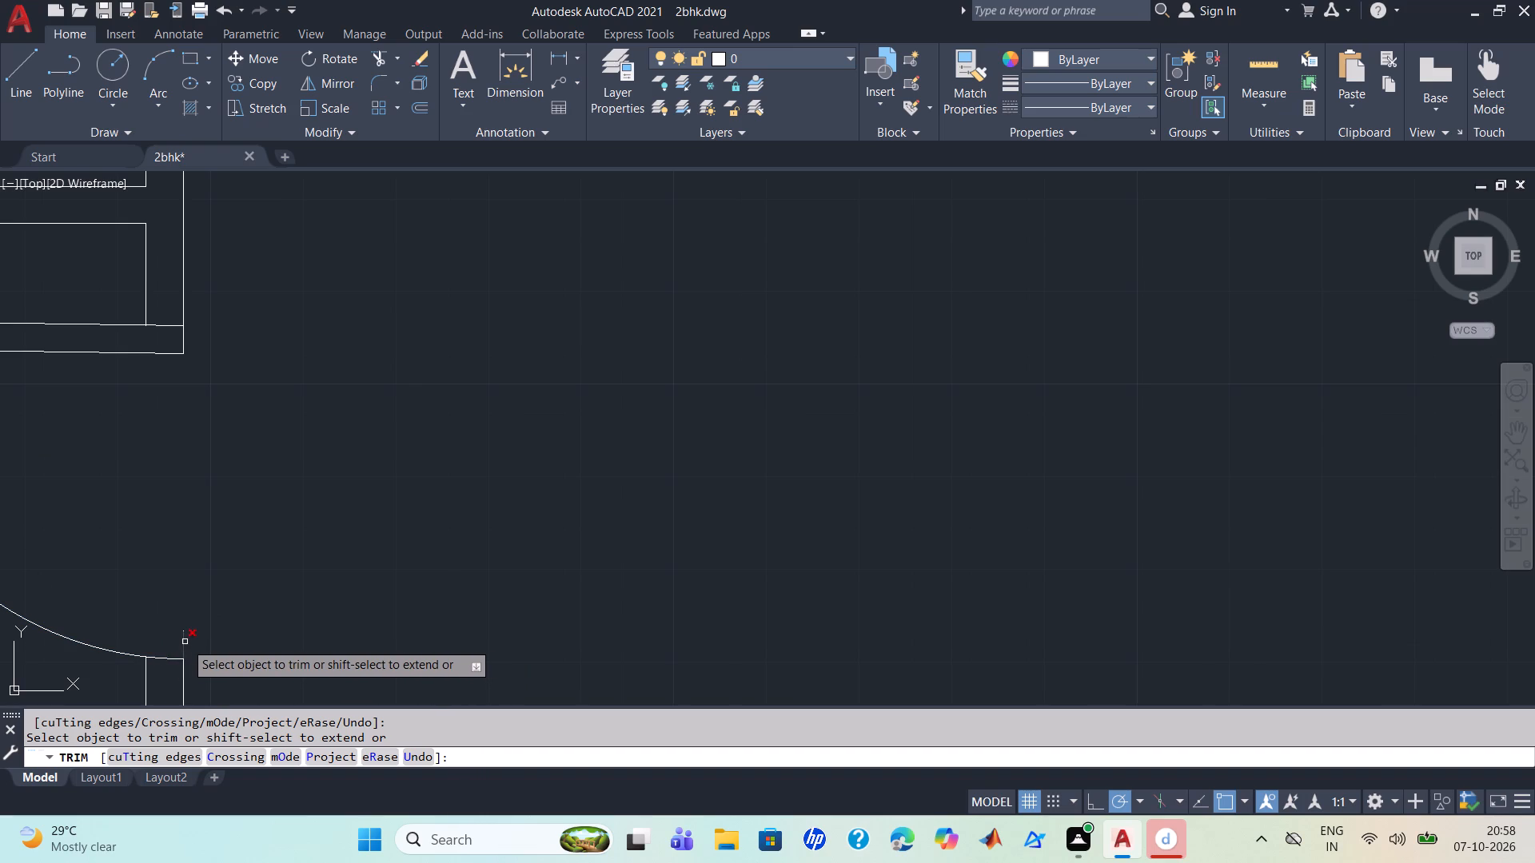
{"action": "left_click", "coordinate": [185, 642]}
{"action": "scroll", "coordinate": [184, 640], "scroll_direction": "up", "scroll_amount": 7}
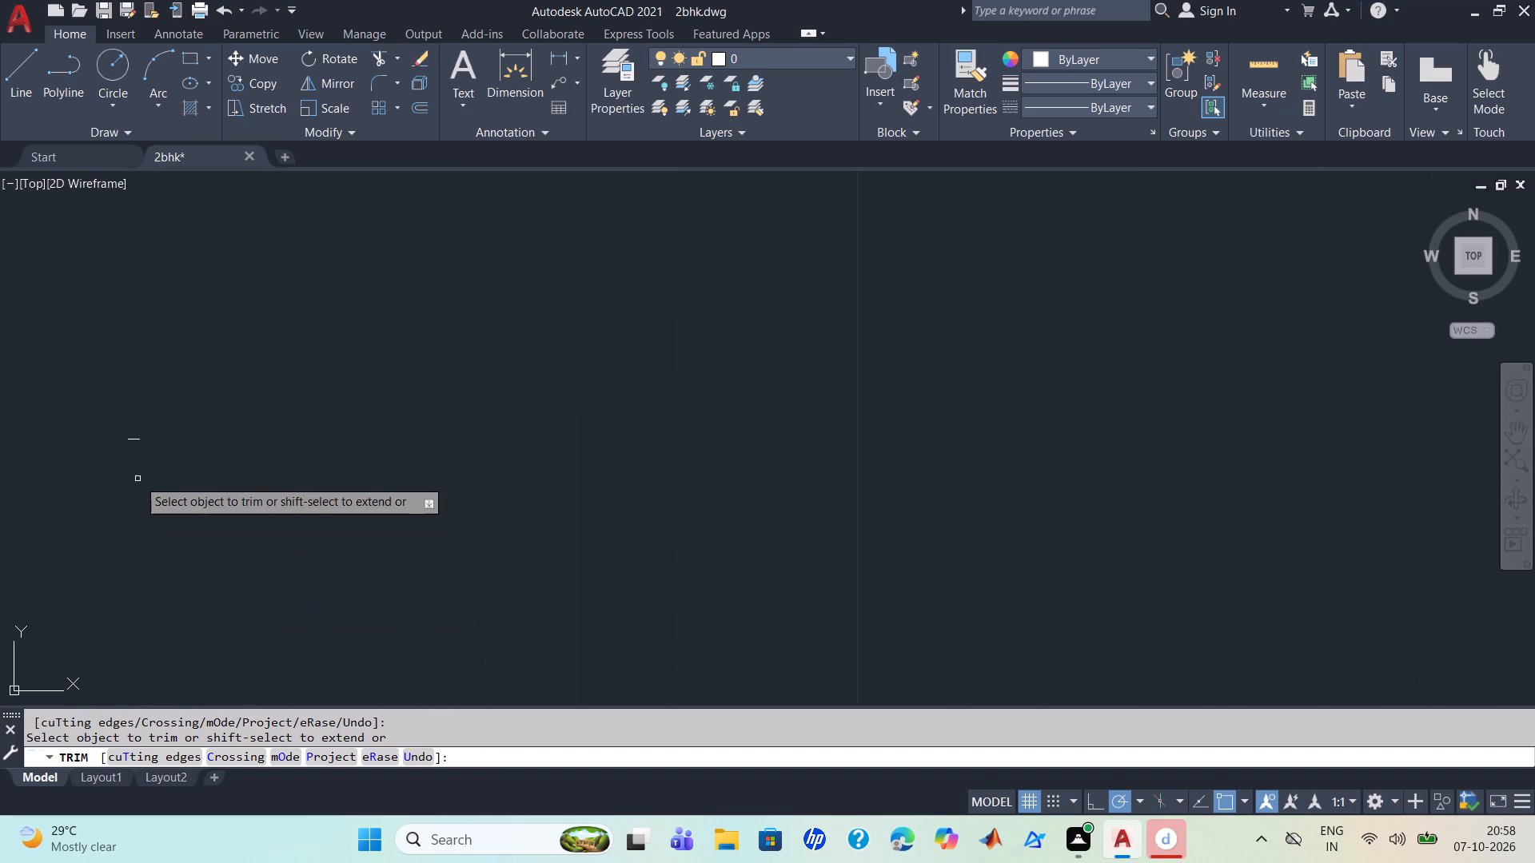
{"action": "left_click_drag", "start_coordinate": [138, 479], "coordinate": [139, 412]}
End trimming and erase all the spare door copies outside the plan's left side.
{"action": "scroll", "coordinate": [145, 411], "scroll_direction": "down", "scroll_amount": 4}
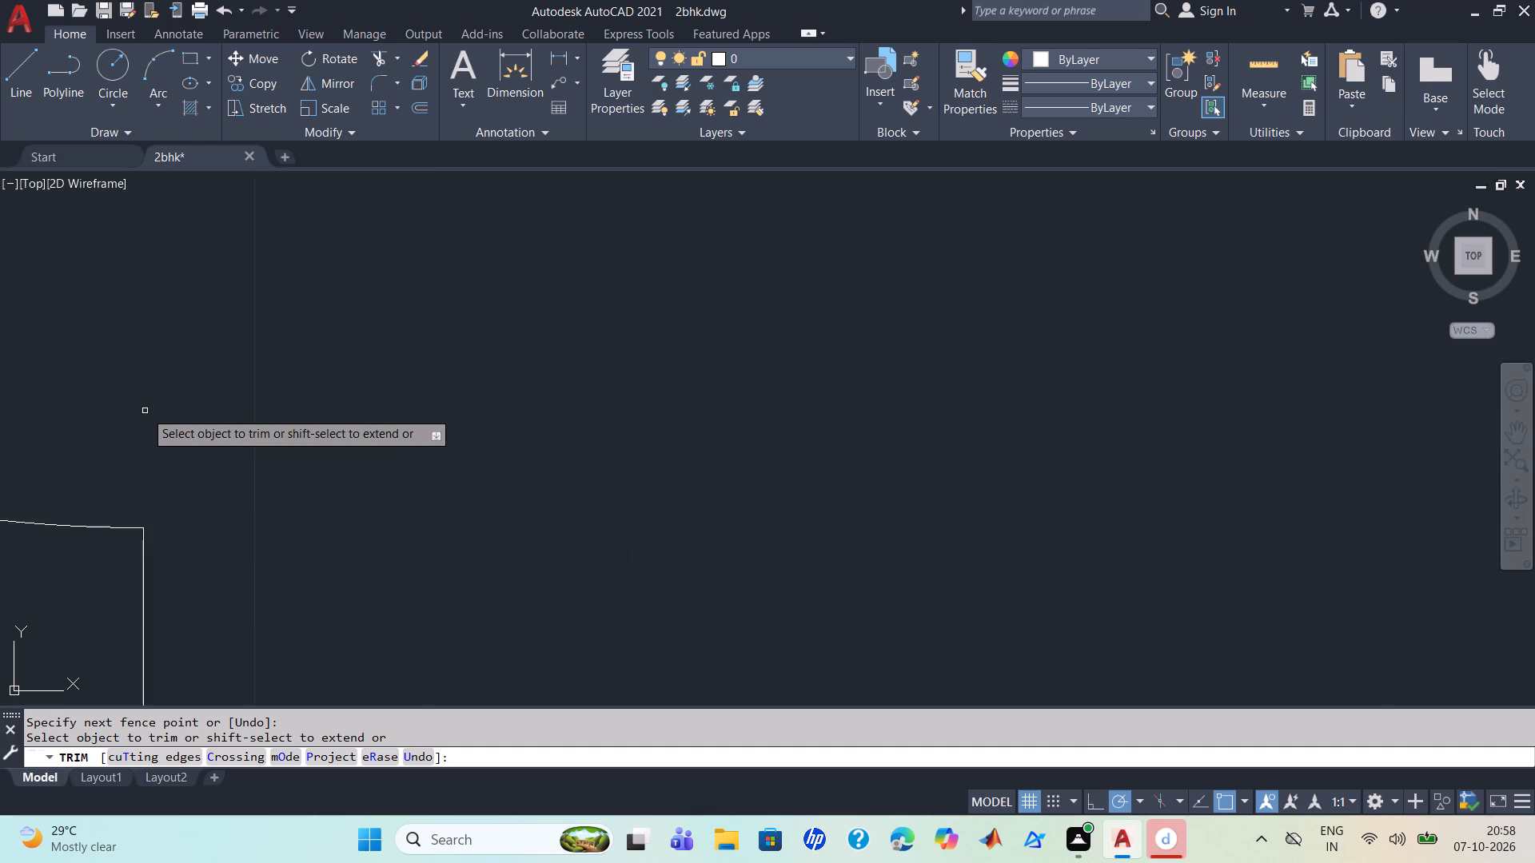
{"action": "scroll", "coordinate": [145, 411], "scroll_direction": "down", "scroll_amount": 4}
{"action": "scroll", "coordinate": [1135, 839], "scroll_direction": "down", "scroll_amount": 3}
{"action": "scroll", "coordinate": [1042, 454], "scroll_direction": "down", "scroll_amount": 5}
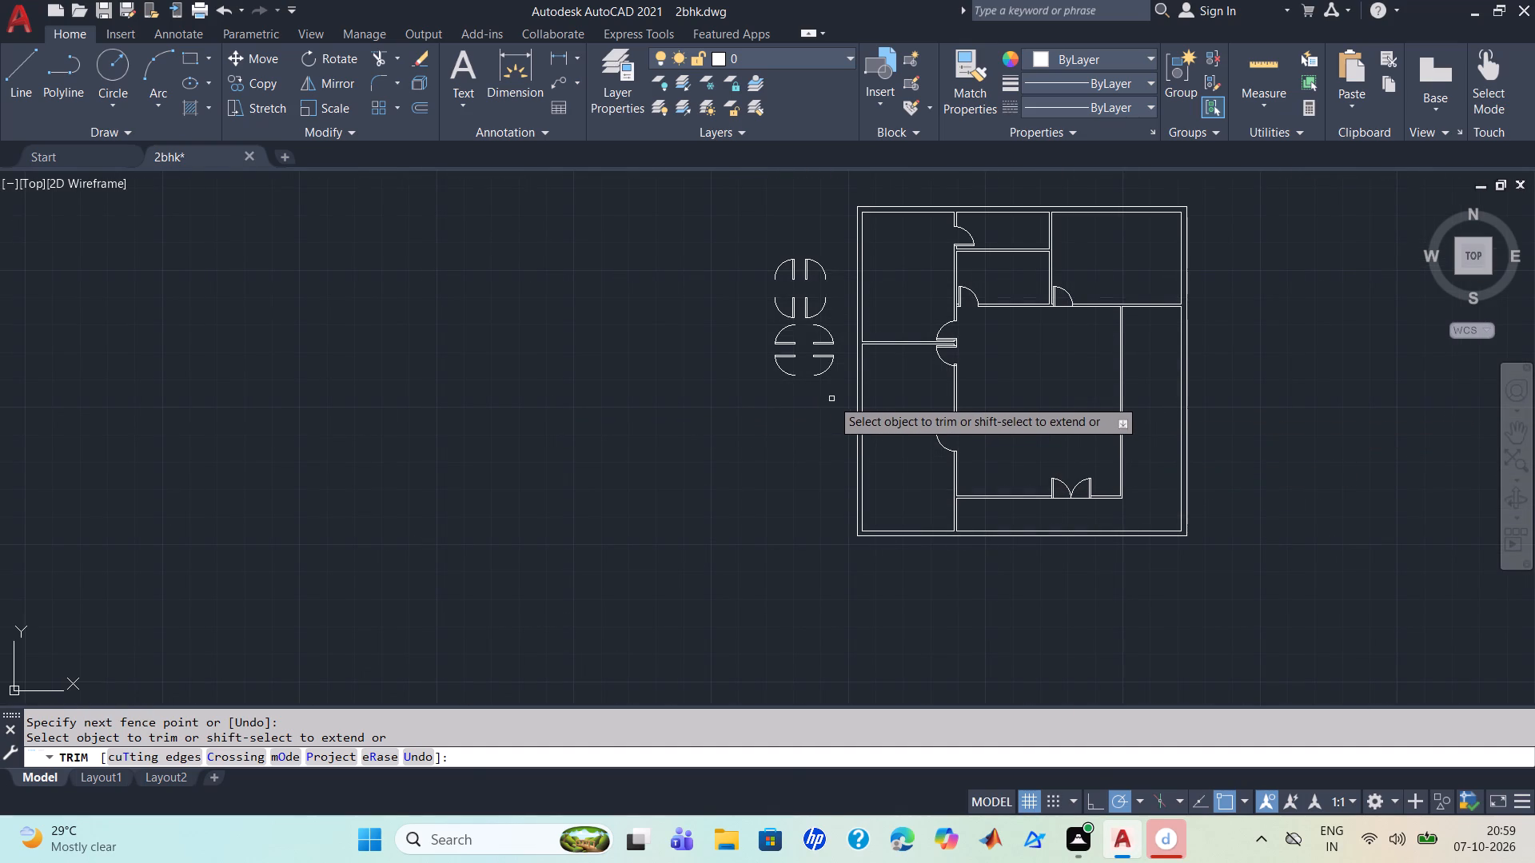
{"action": "left_click_drag", "start_coordinate": [833, 398], "coordinate": [813, 267]}
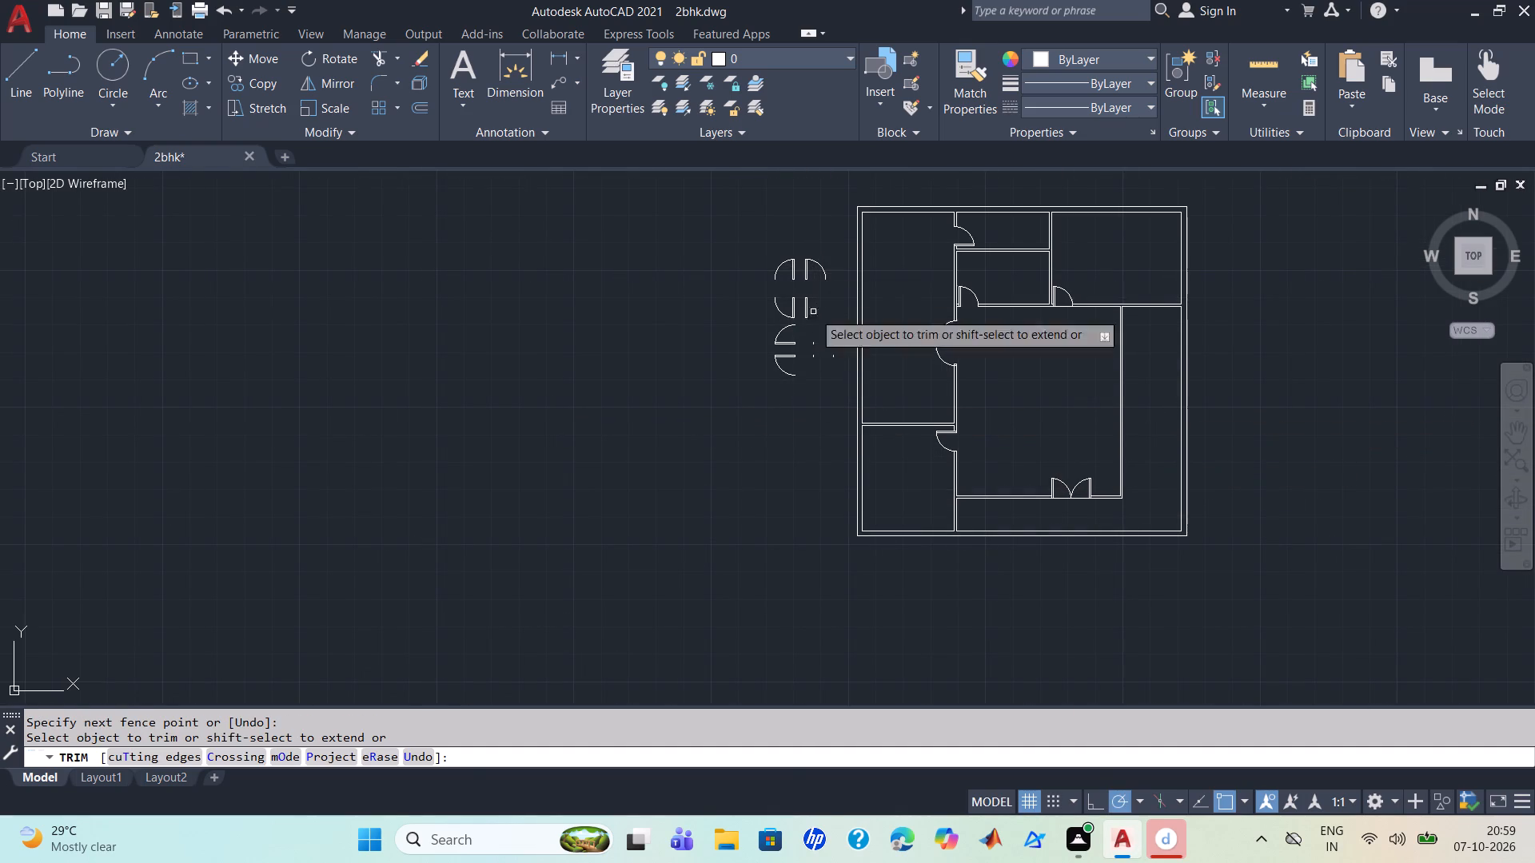
{"action": "key", "text": "Escape"}
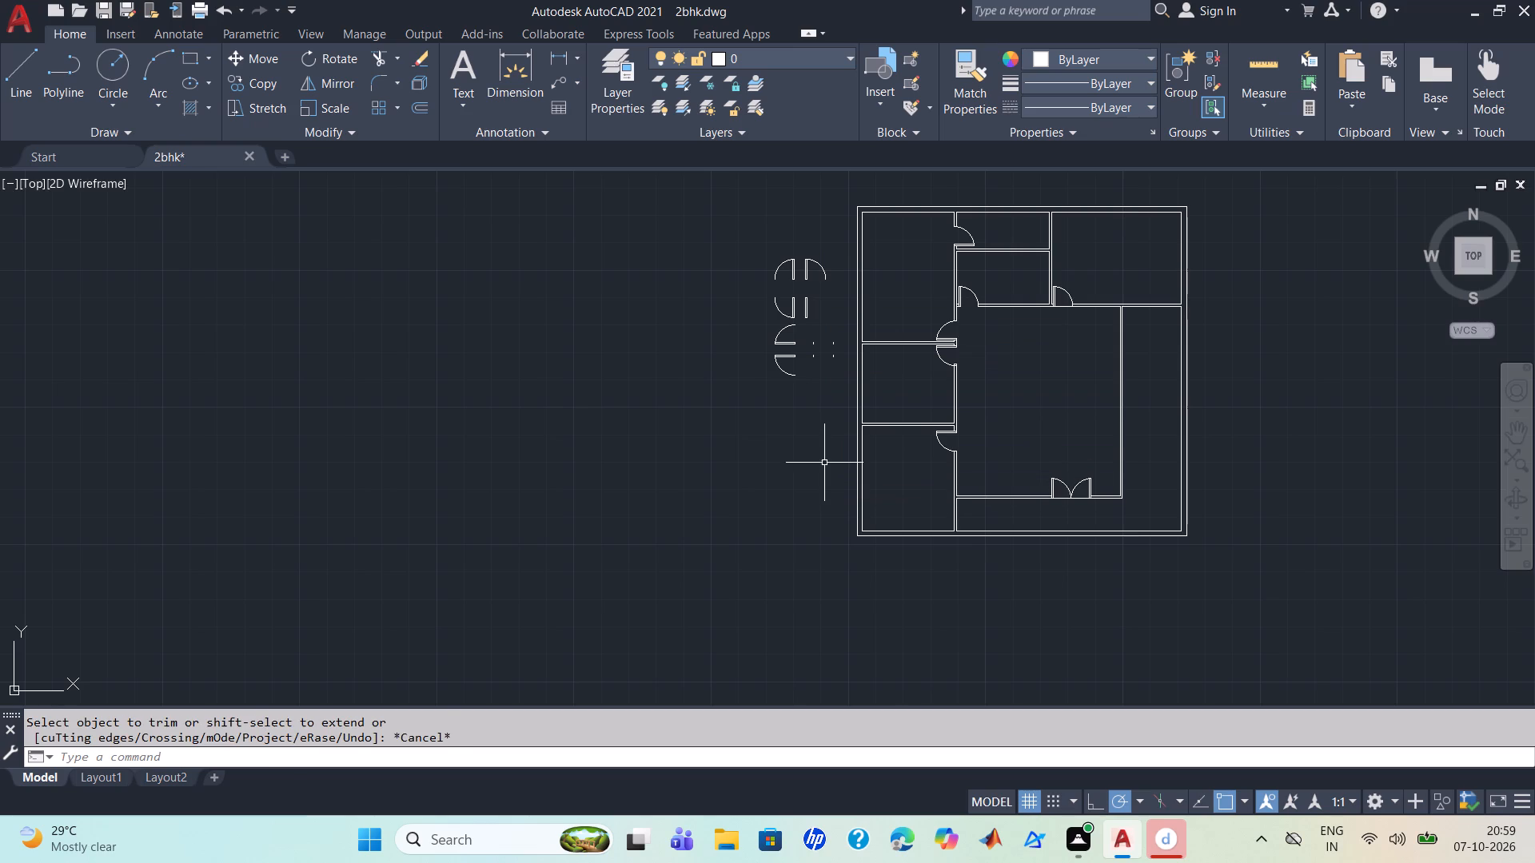
{"action": "left_click", "coordinate": [848, 402]}
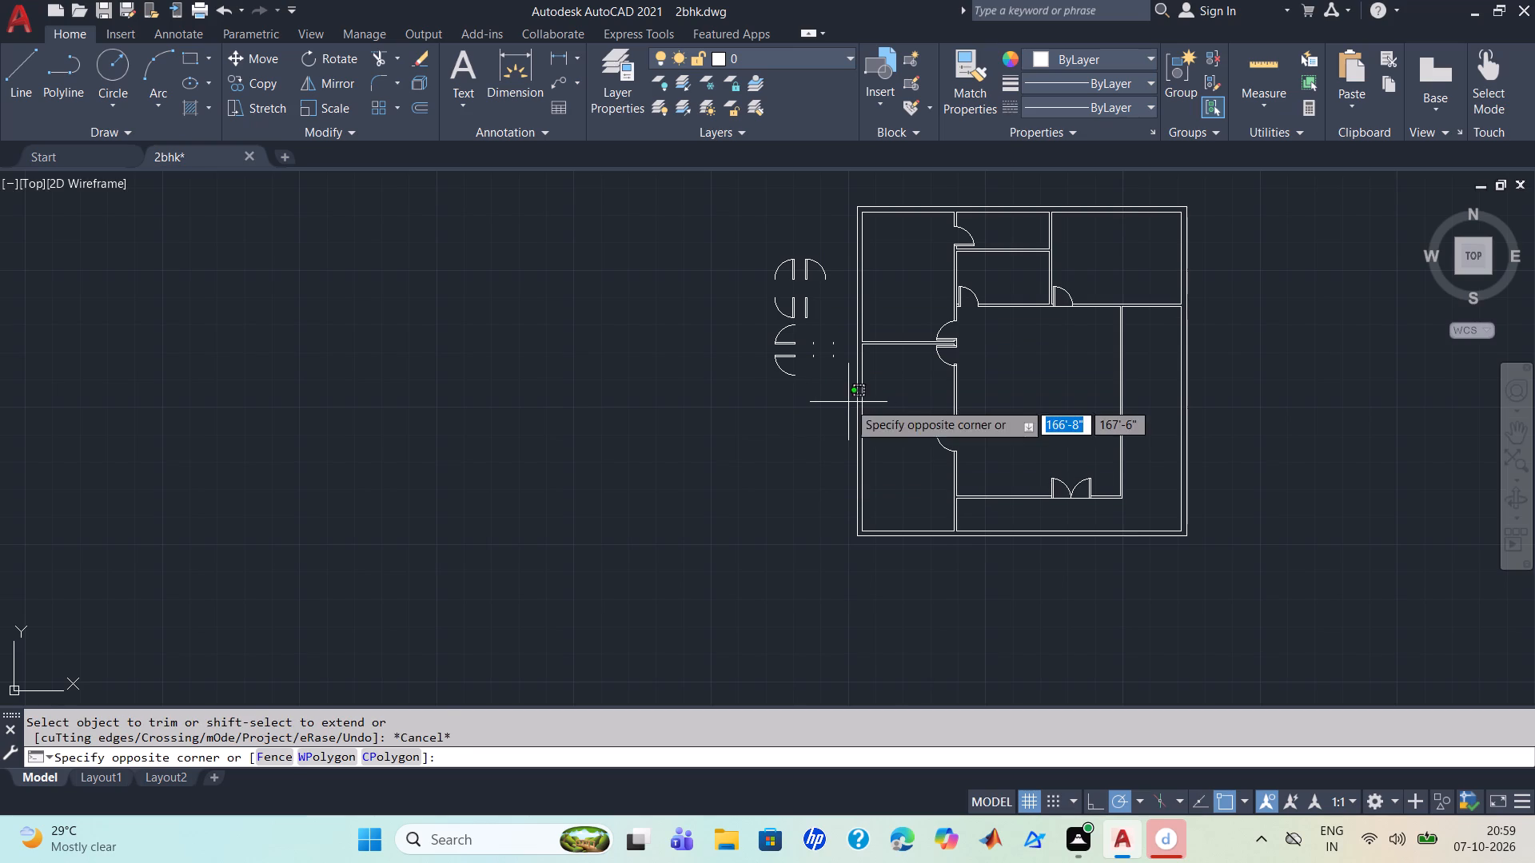
{"action": "left_click", "coordinate": [764, 253]}
{"action": "key", "text": "Delete"}
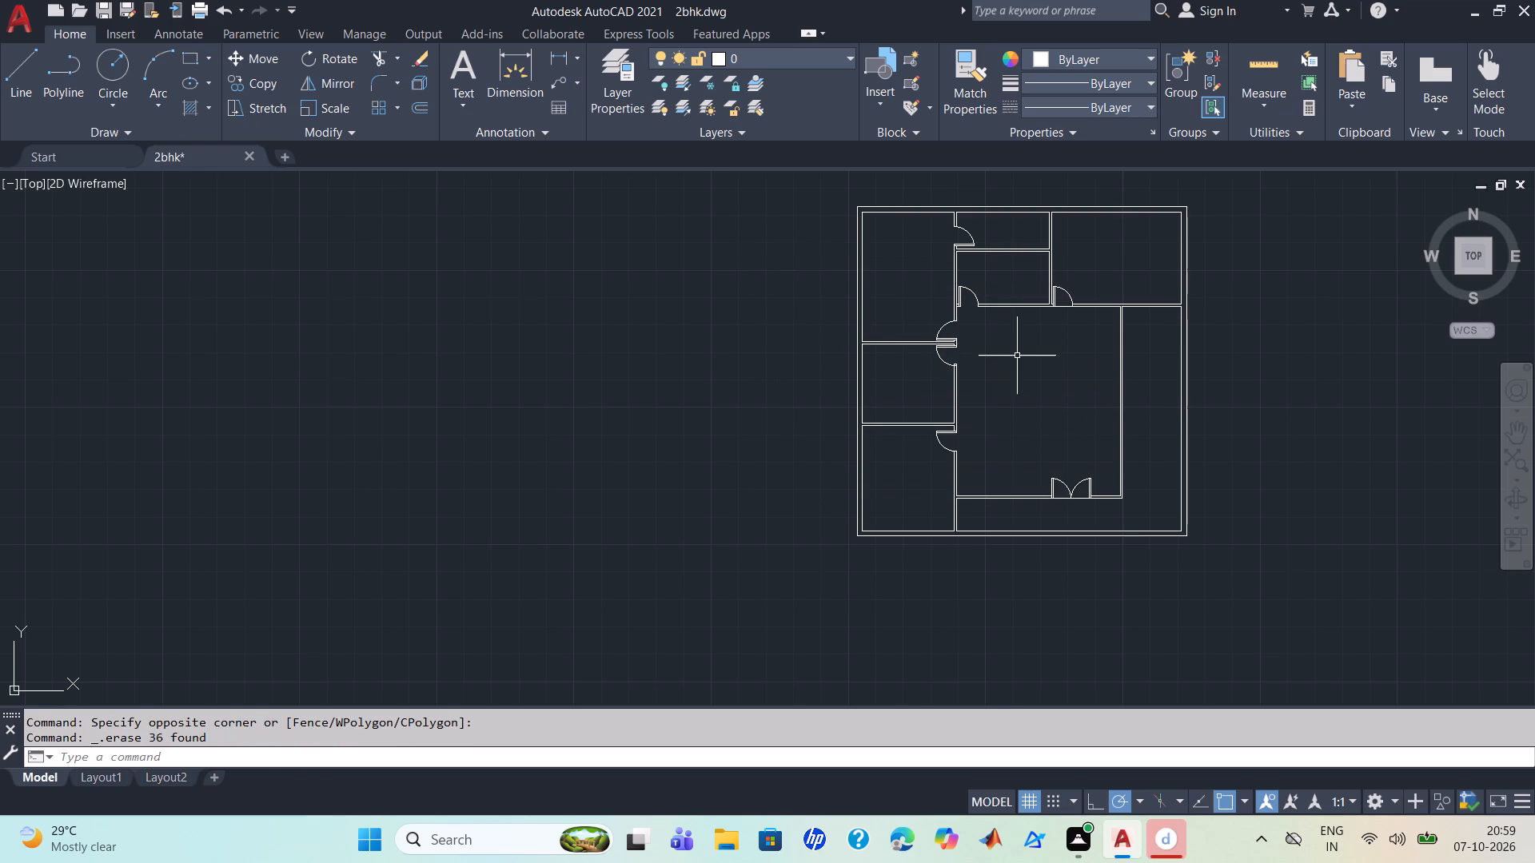
Offset the top wall line of the narrow right-hand strip beside the hall by 3' downward into the strip.
{"action": "scroll", "coordinate": [1017, 356], "scroll_direction": "down", "scroll_amount": 1}
{"action": "middle_click_drag", "start_coordinate": [1017, 356], "coordinate": [814, 376]}
{"action": "scroll", "coordinate": [814, 376], "scroll_direction": "up", "scroll_amount": 1}
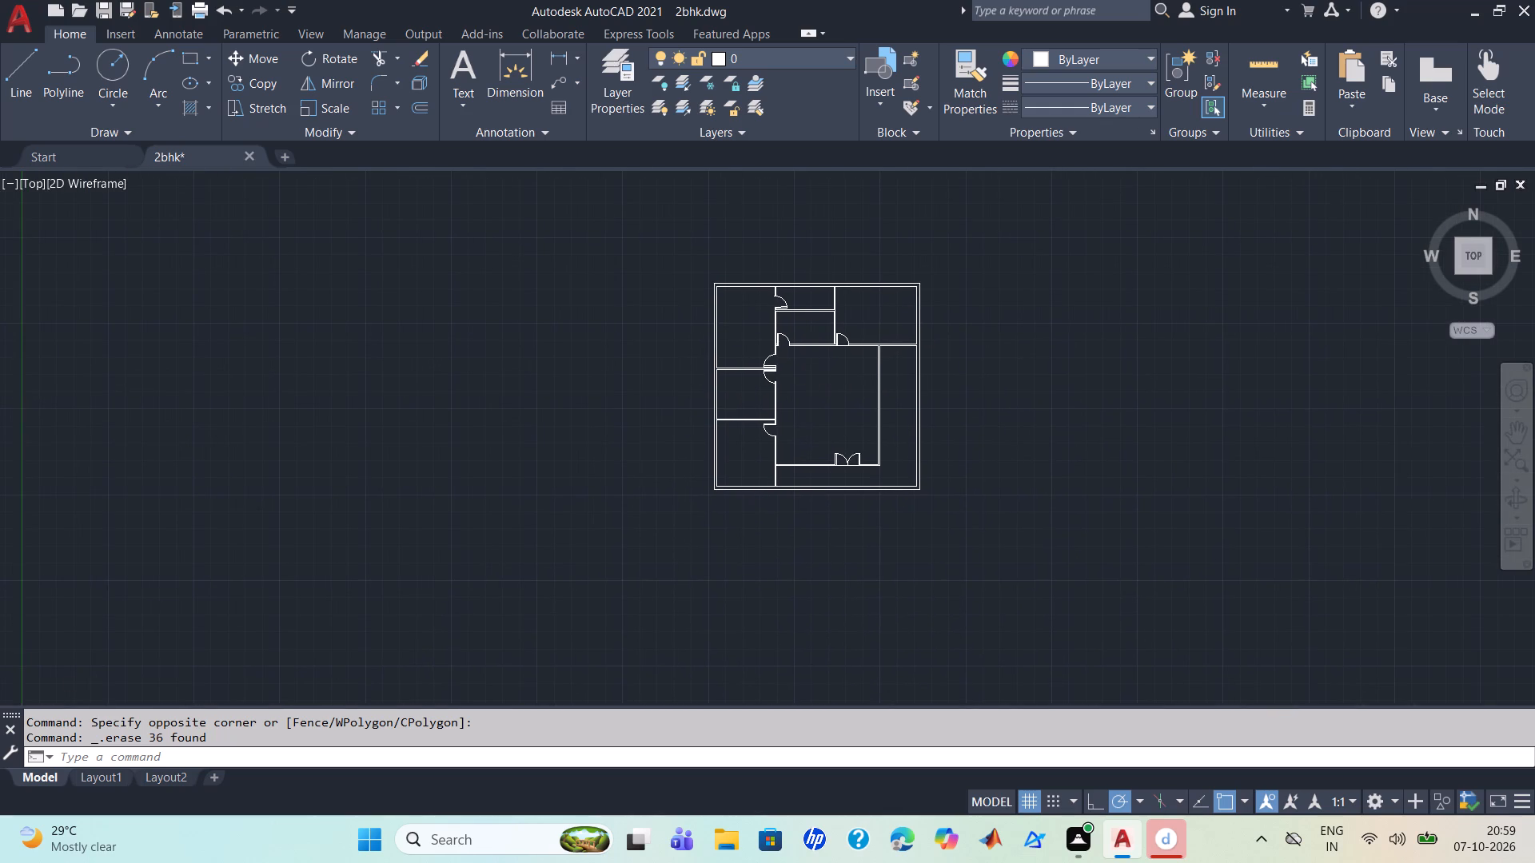
{"action": "scroll", "coordinate": [814, 376], "scroll_direction": "up", "scroll_amount": 2}
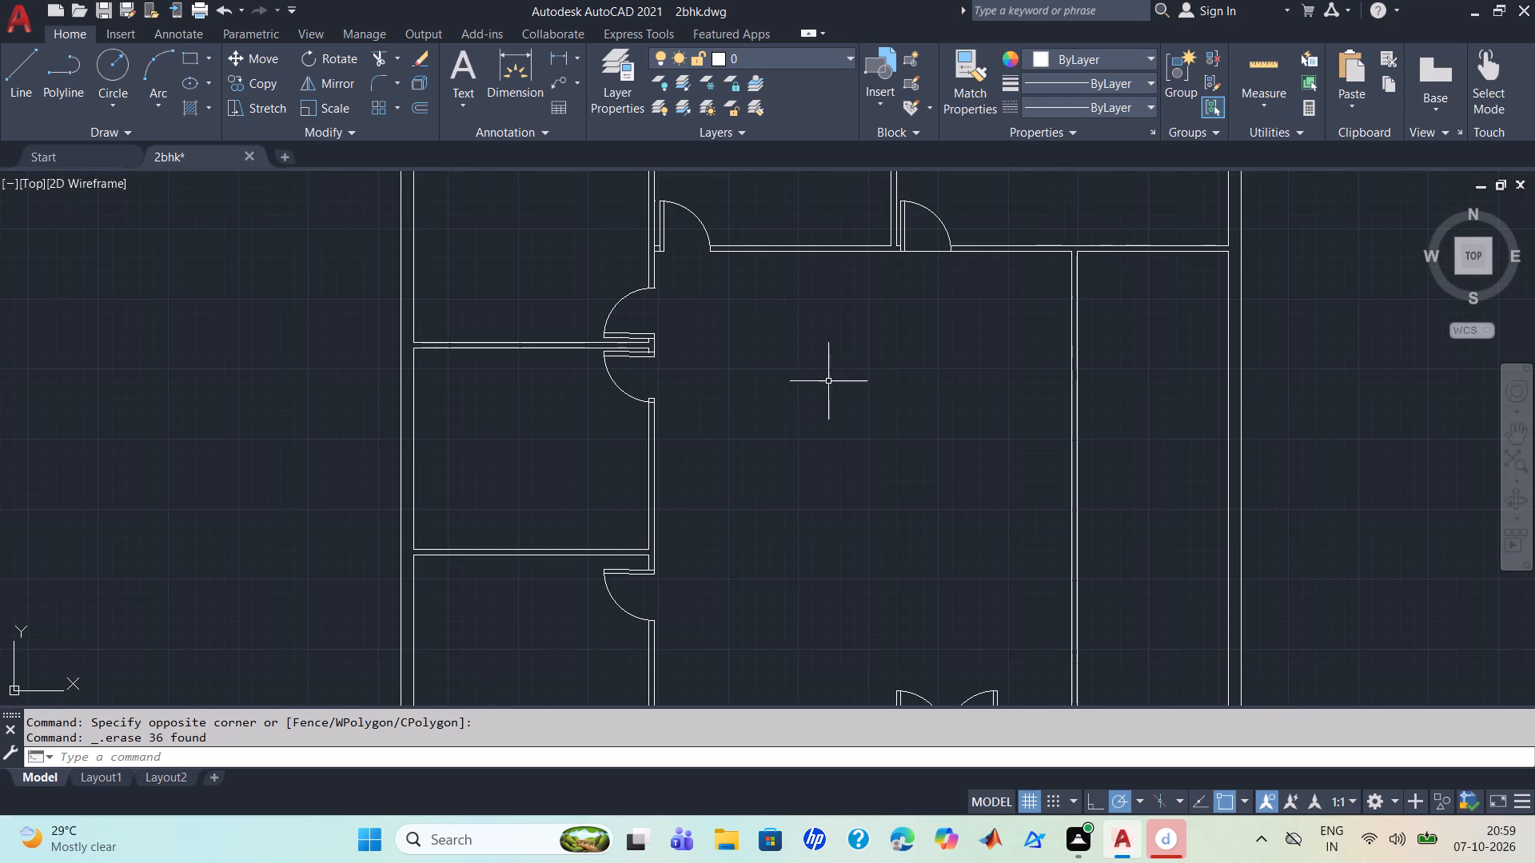
{"action": "middle_click_drag", "start_coordinate": [906, 399], "coordinate": [710, 635]}
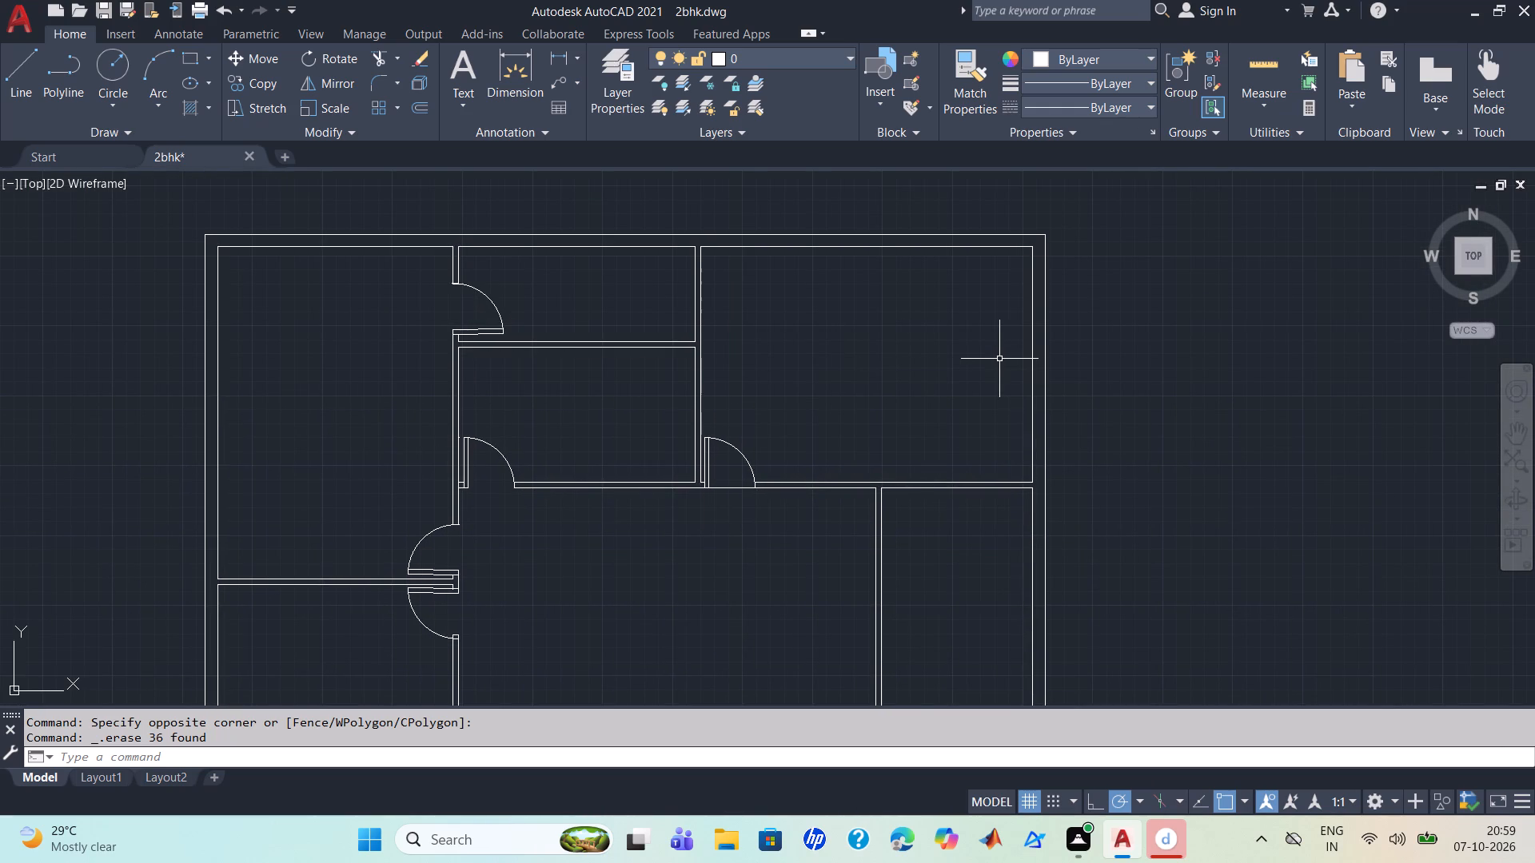
{"action": "scroll", "coordinate": [988, 383], "scroll_direction": "down", "scroll_amount": 1}
{"action": "key", "text": "o"}
{"action": "key", "text": "Return"}
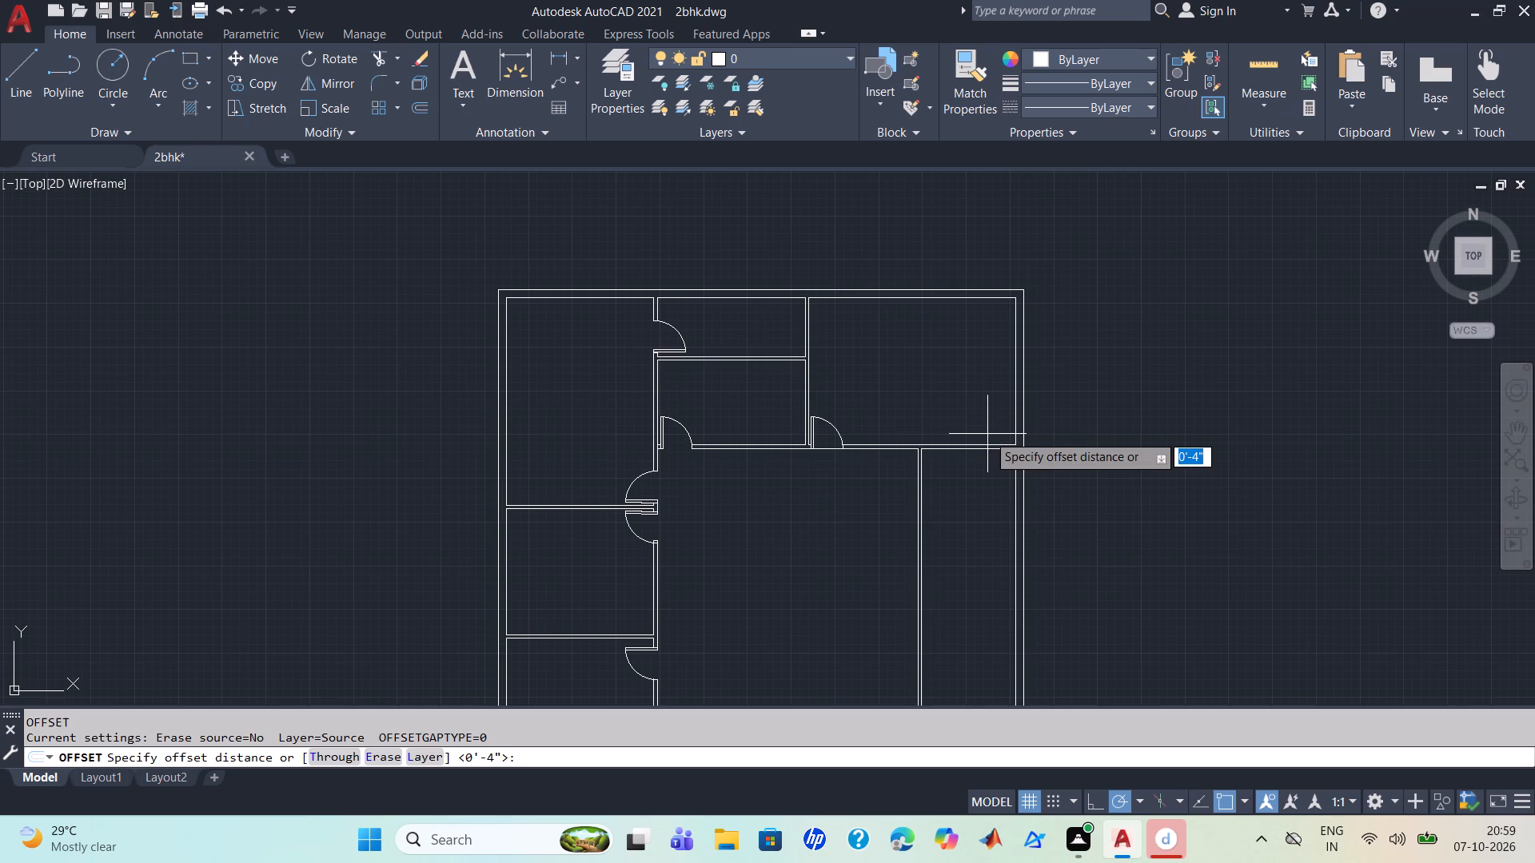
{"action": "key", "text": "9"}
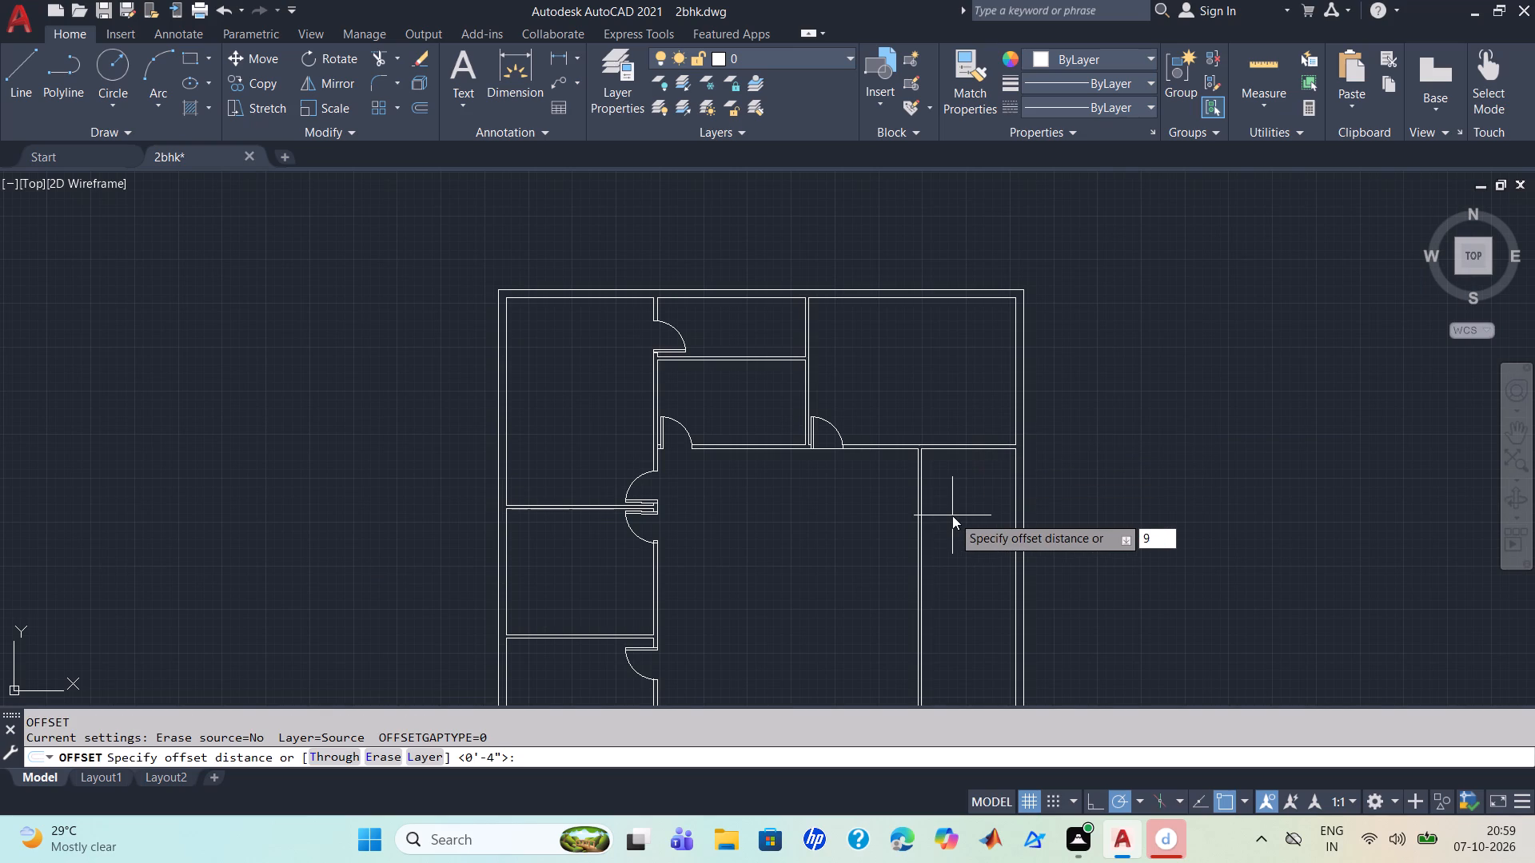
{"action": "key", "text": "BackSpace"}
{"action": "key", "text": "3"}
{"action": "key", "text": "apostrophe"}
{"action": "key", "text": "Return"}
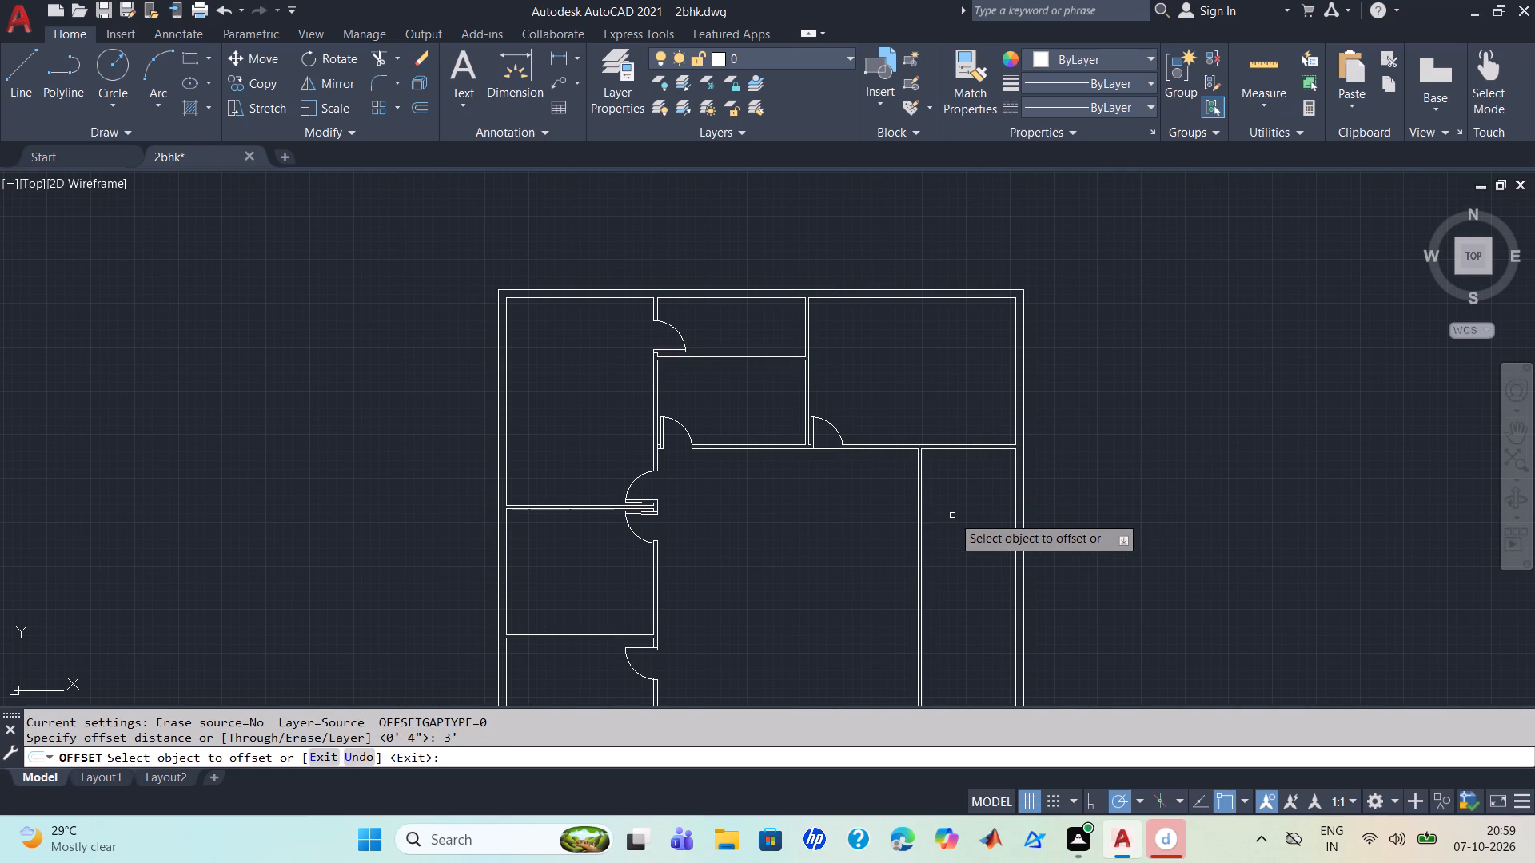
{"action": "scroll", "coordinate": [987, 463], "scroll_direction": "up", "scroll_amount": 1}
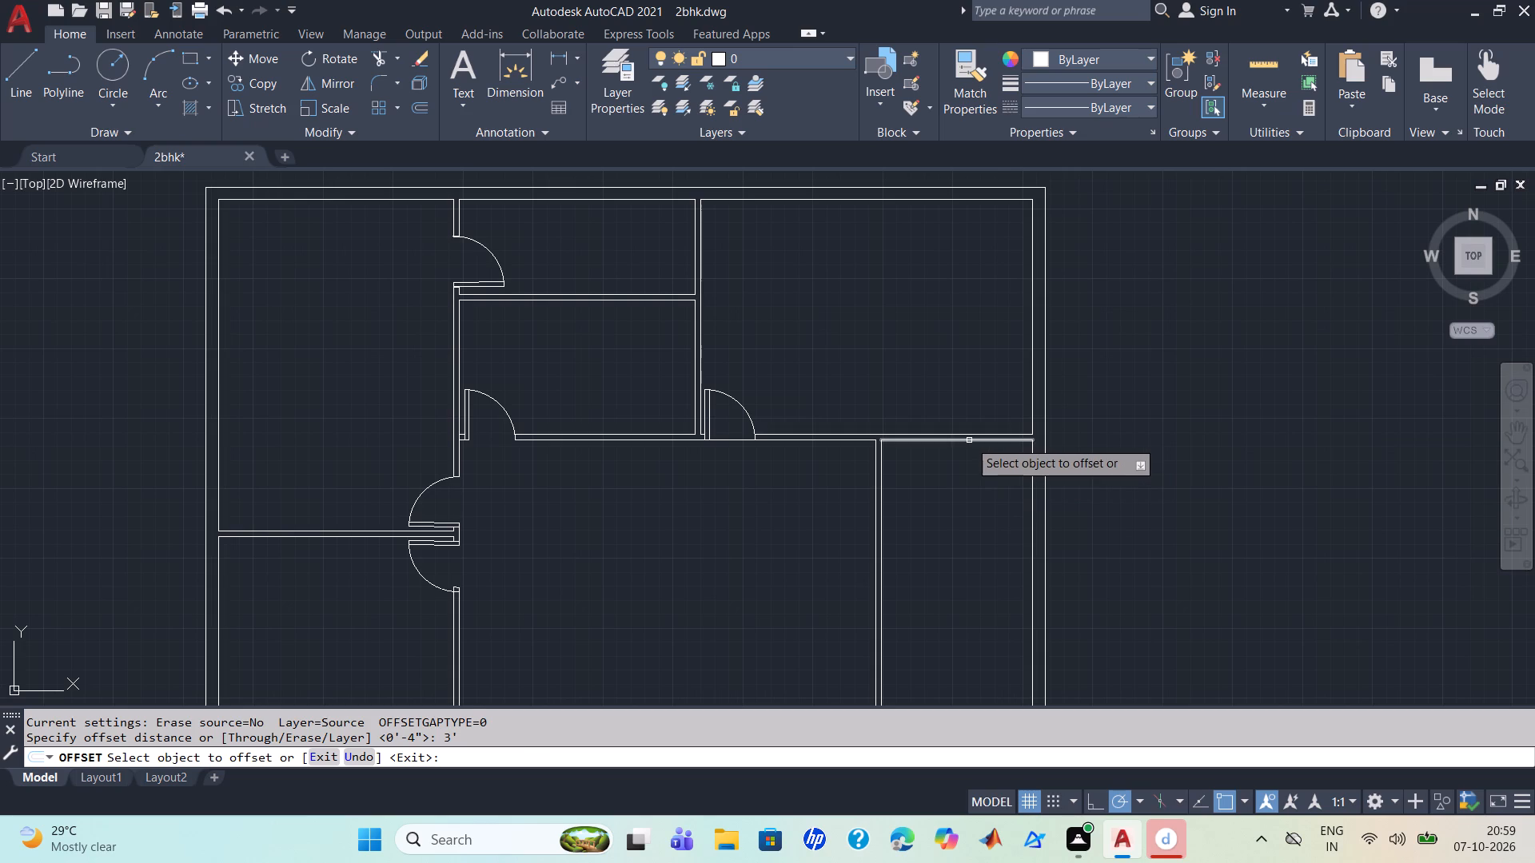
{"action": "left_click", "coordinate": [969, 440]}
{"action": "left_click", "coordinate": [963, 516]}
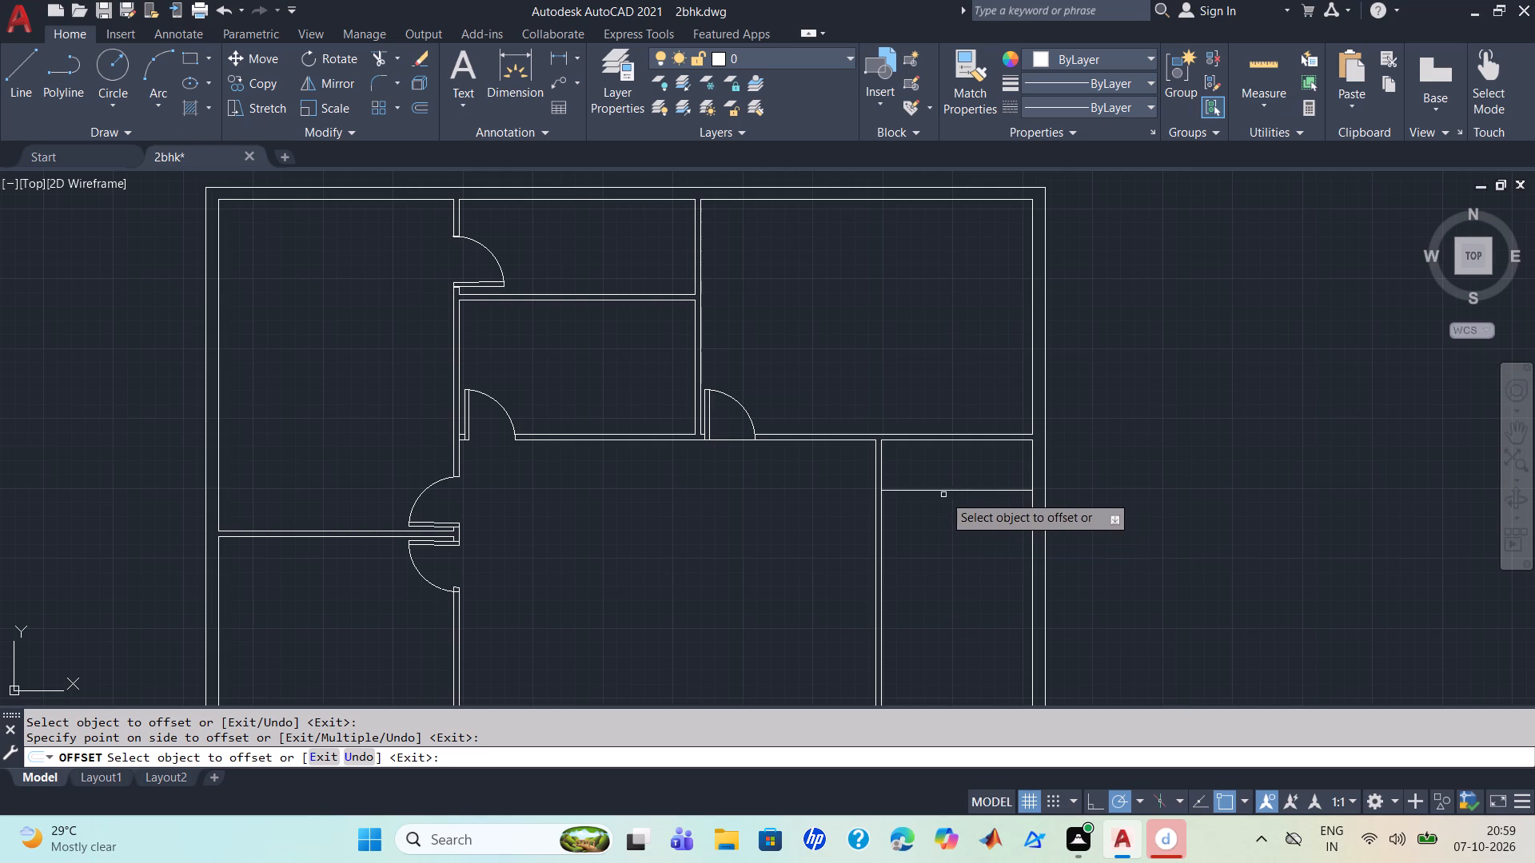
Offset the new crosswise line in the right-hand strip by 10 downward.
{"action": "left_click", "coordinate": [937, 491]}
{"action": "type", "text": "10"}
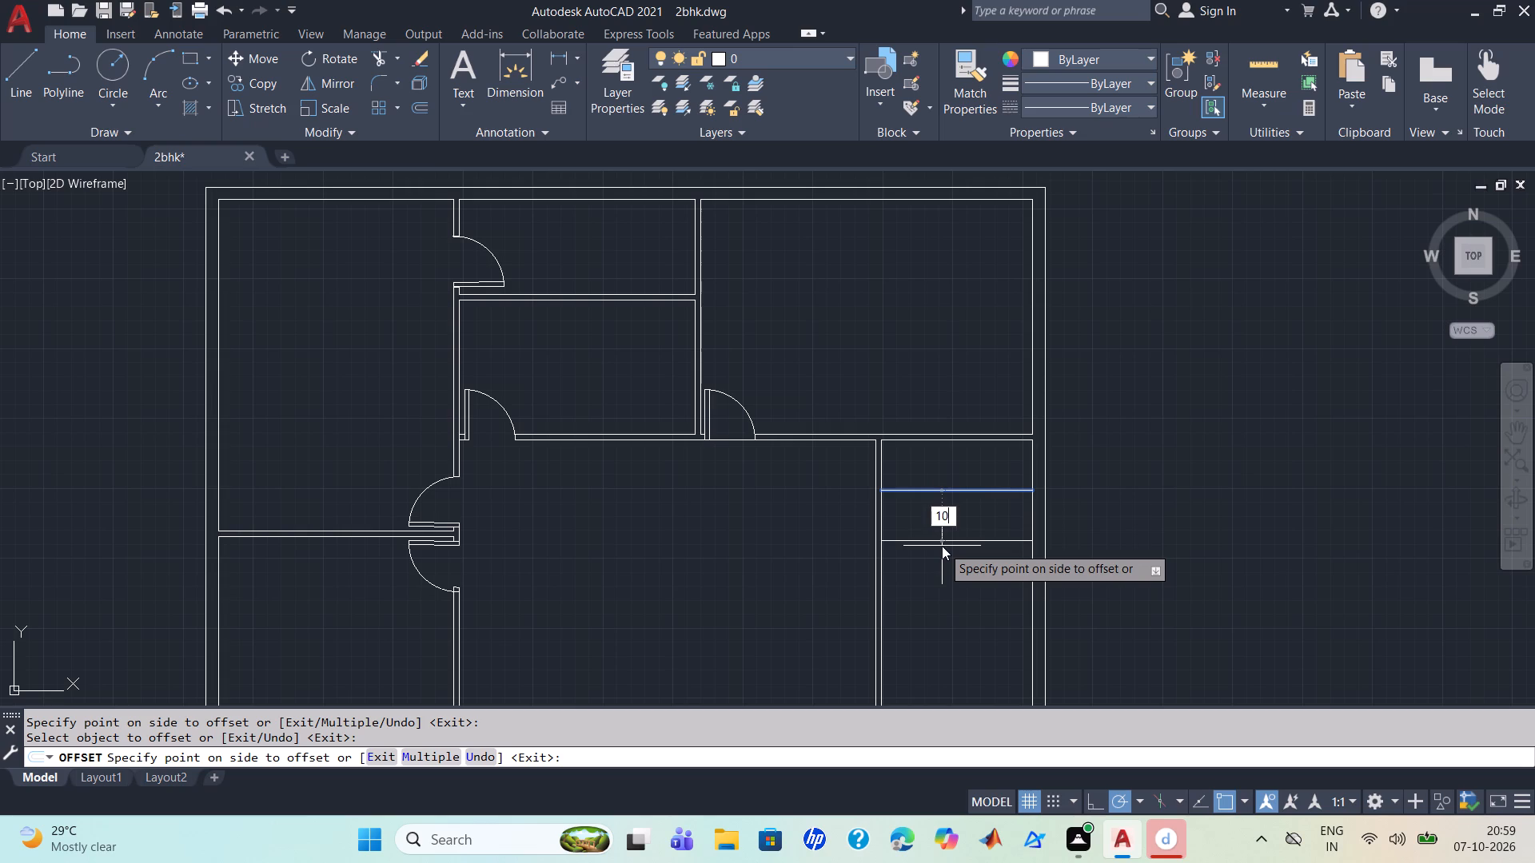
{"action": "key", "text": "Return"}
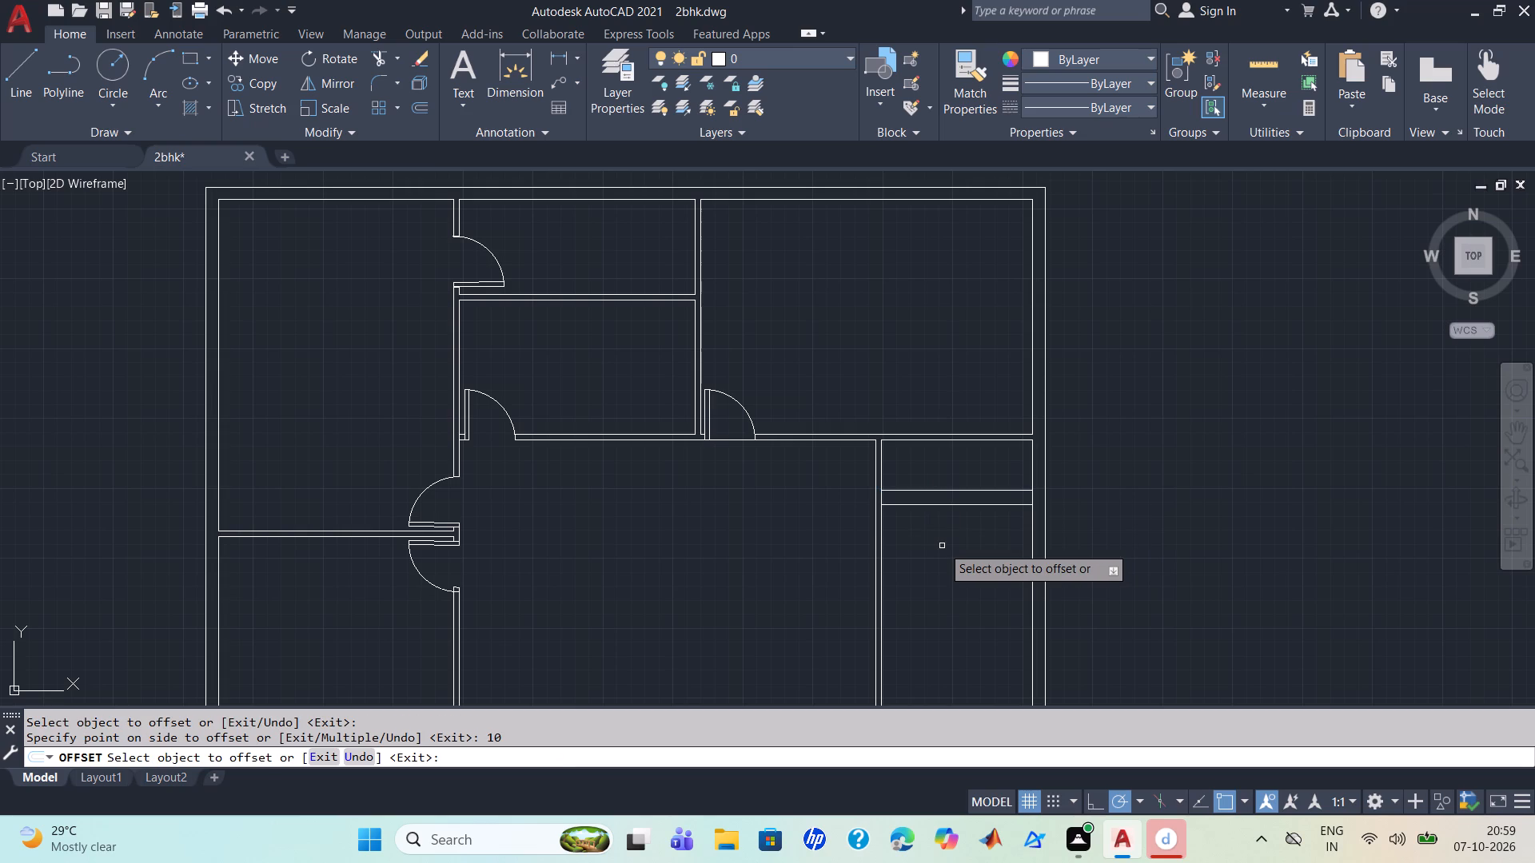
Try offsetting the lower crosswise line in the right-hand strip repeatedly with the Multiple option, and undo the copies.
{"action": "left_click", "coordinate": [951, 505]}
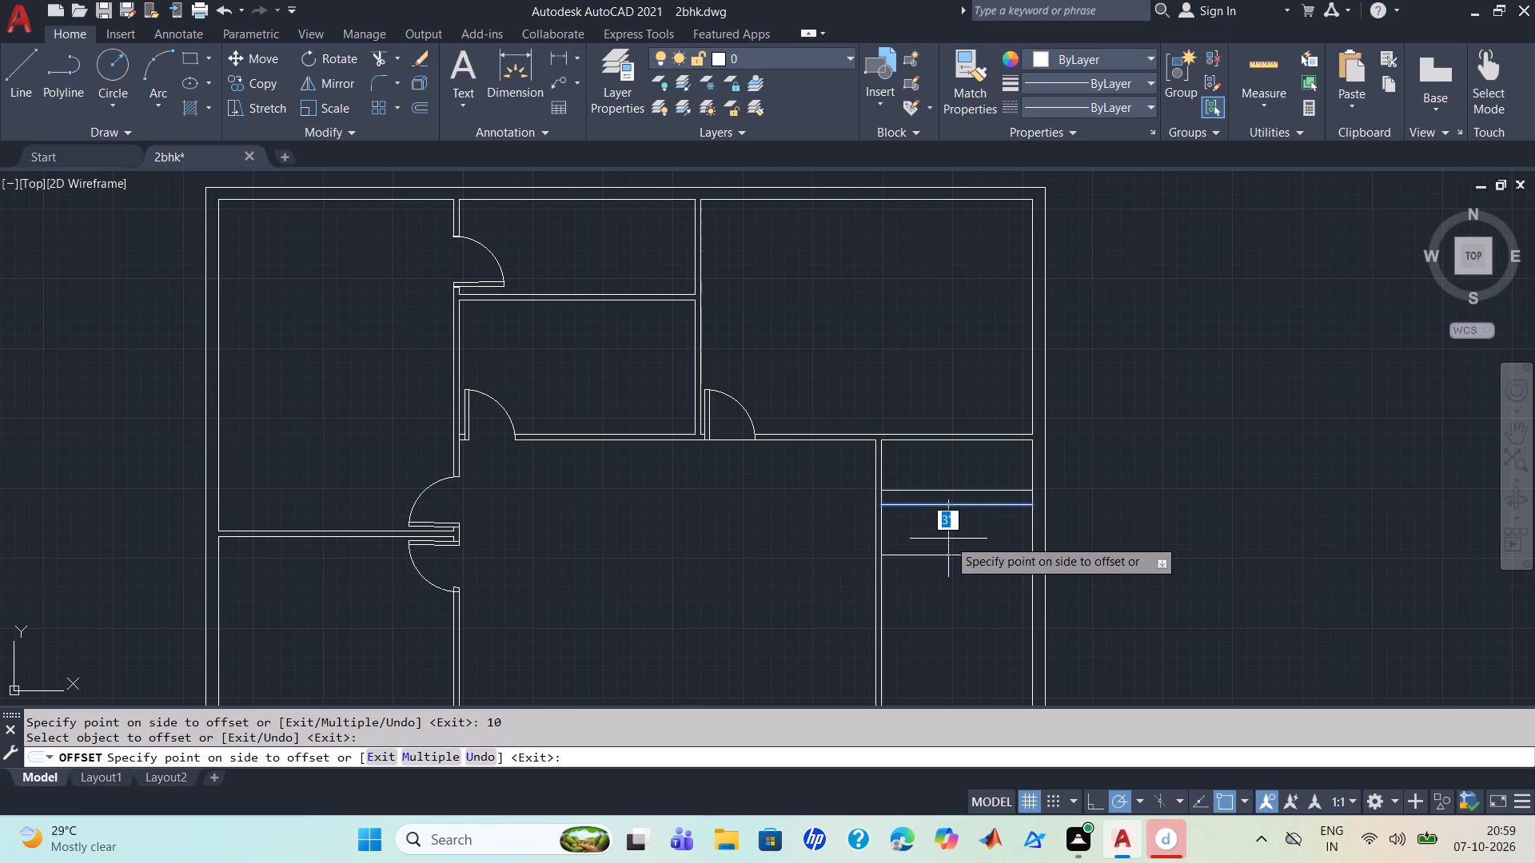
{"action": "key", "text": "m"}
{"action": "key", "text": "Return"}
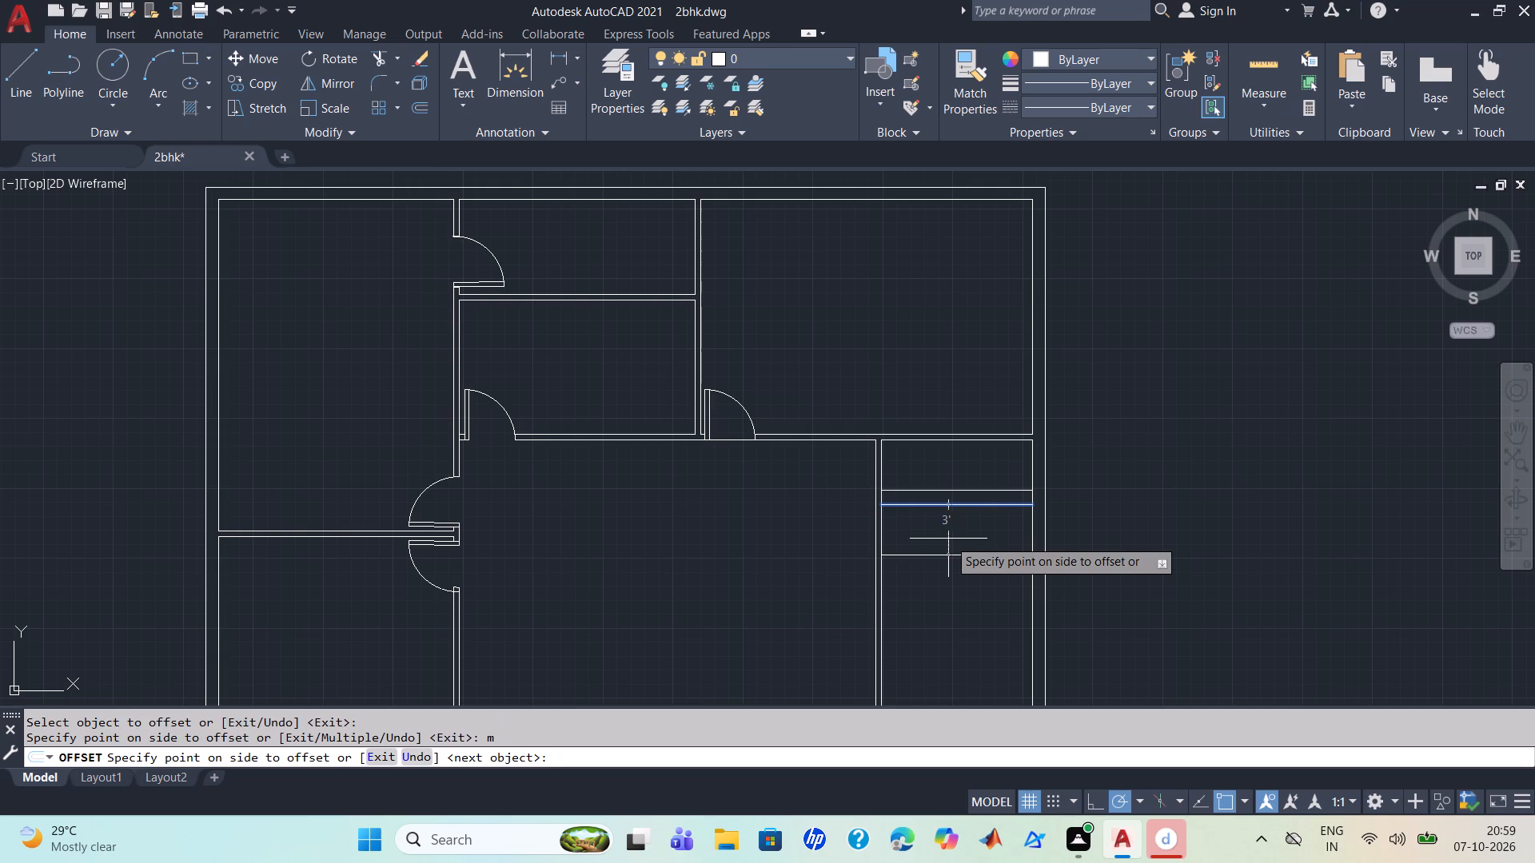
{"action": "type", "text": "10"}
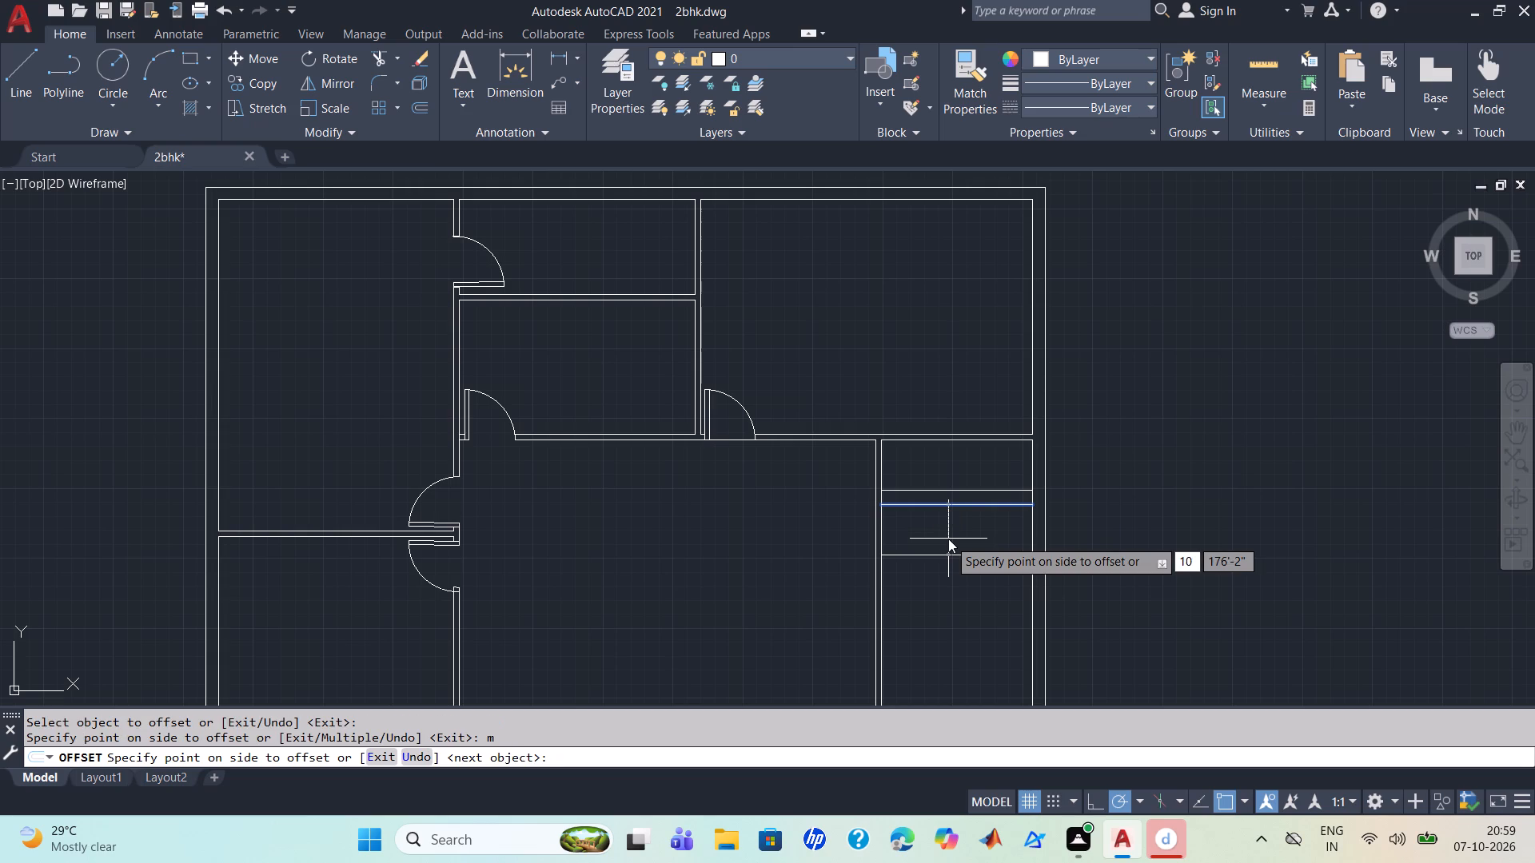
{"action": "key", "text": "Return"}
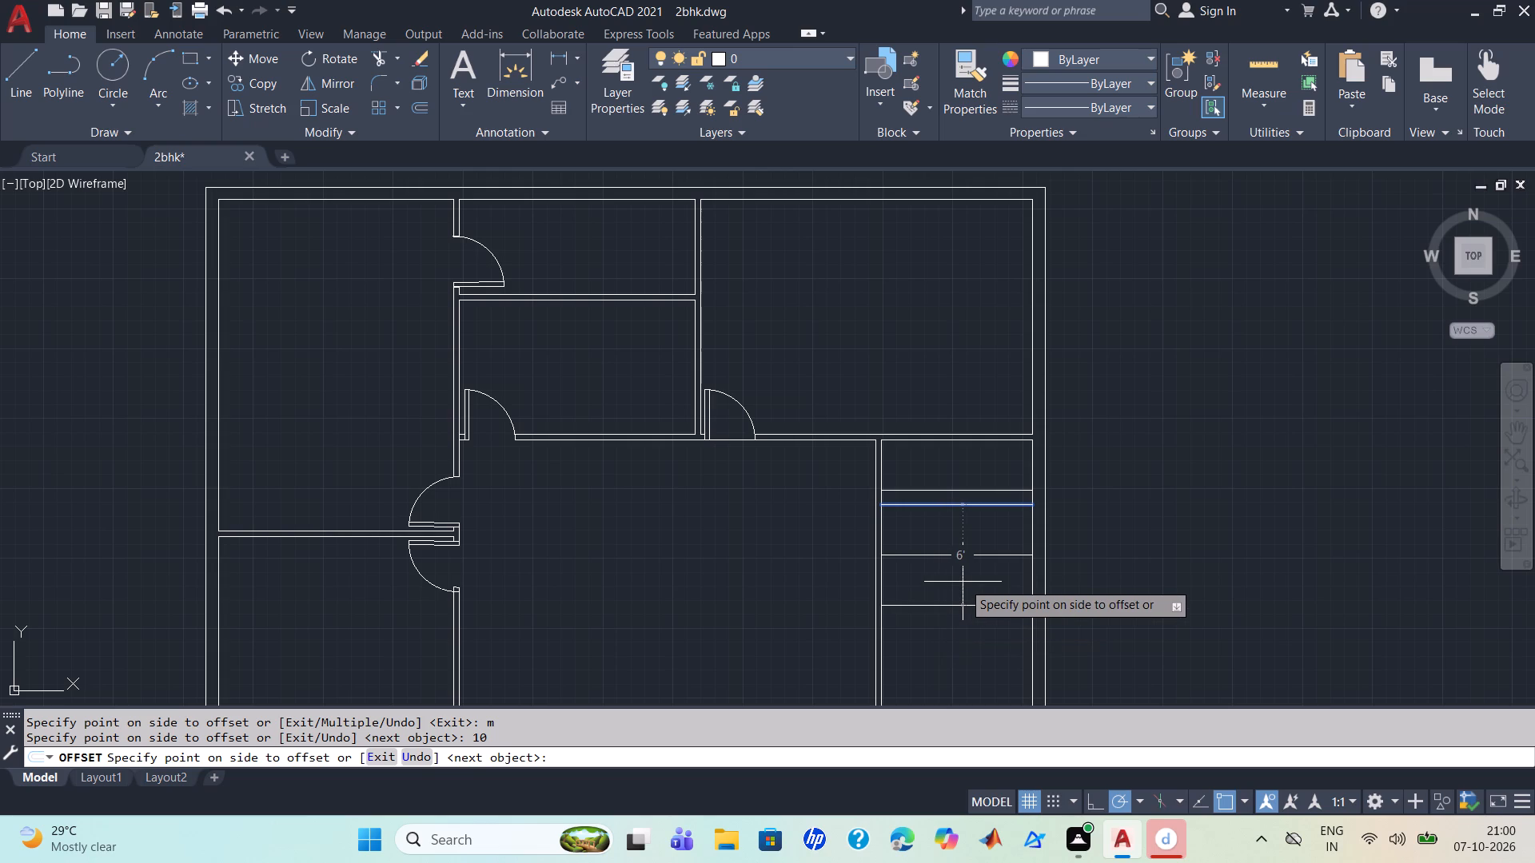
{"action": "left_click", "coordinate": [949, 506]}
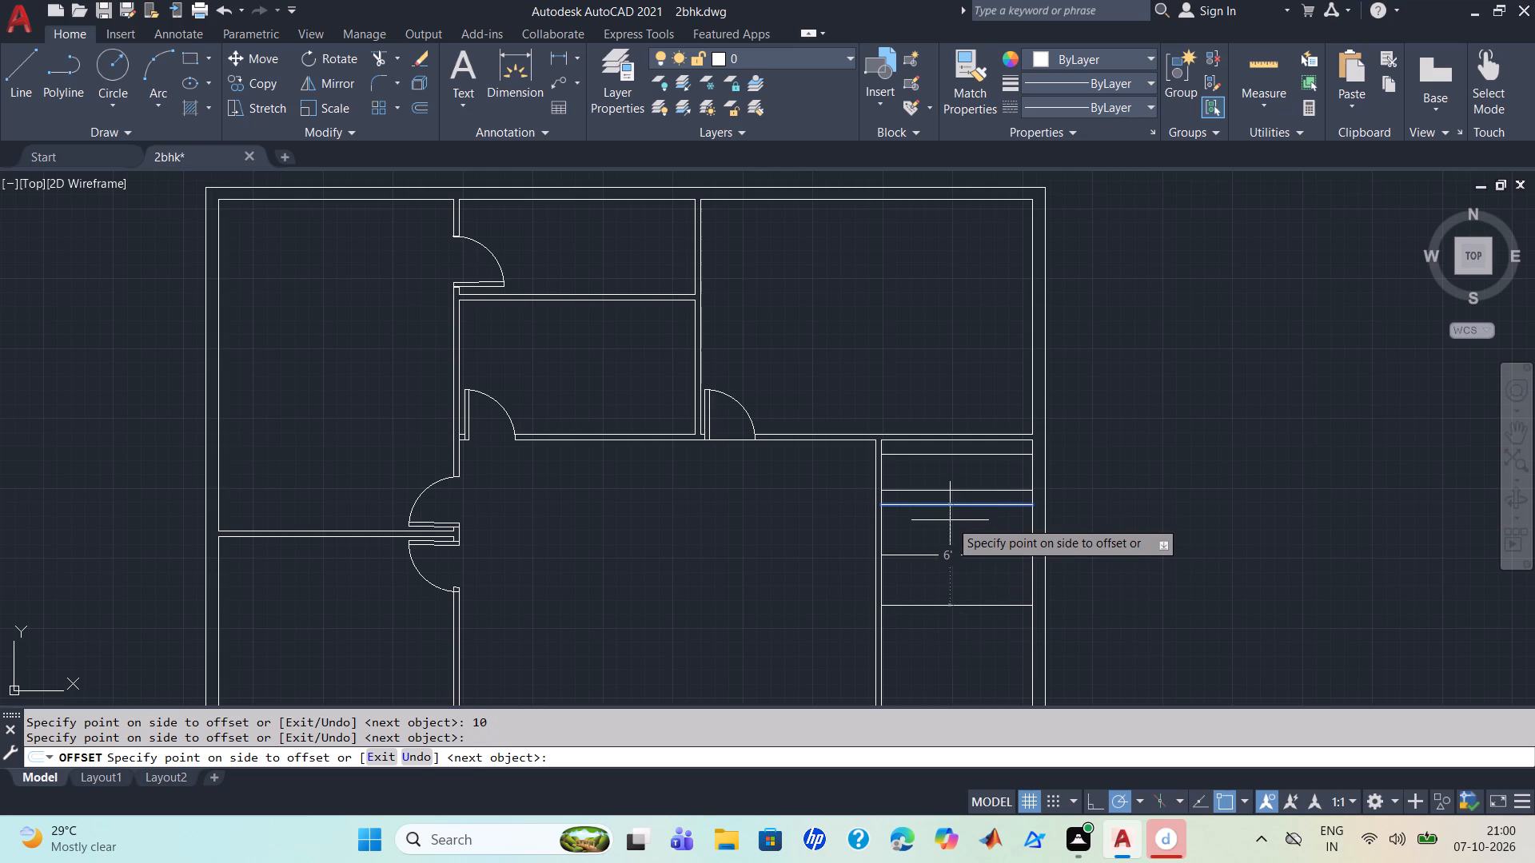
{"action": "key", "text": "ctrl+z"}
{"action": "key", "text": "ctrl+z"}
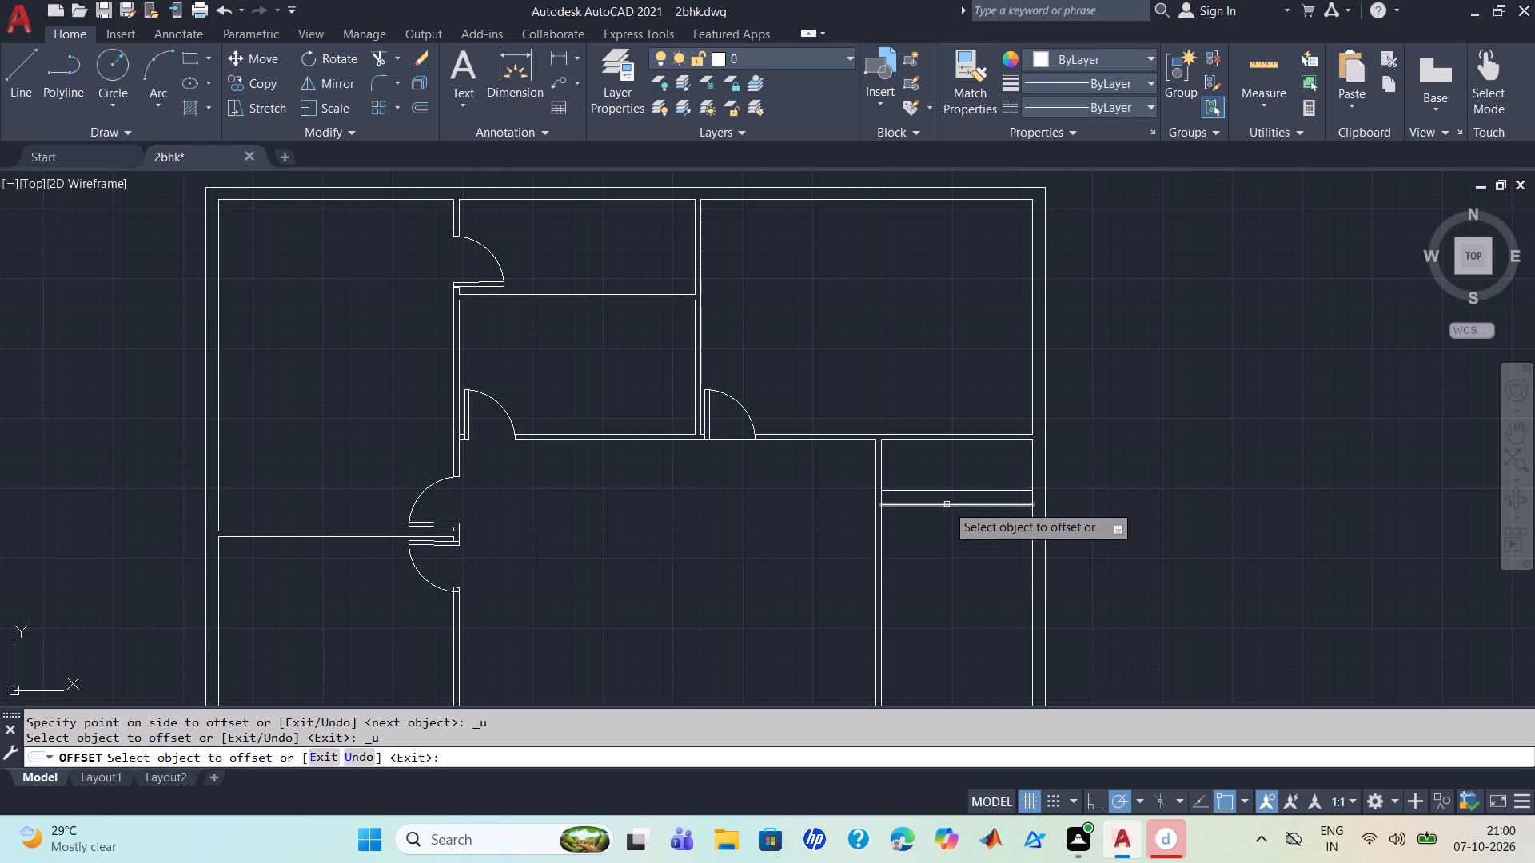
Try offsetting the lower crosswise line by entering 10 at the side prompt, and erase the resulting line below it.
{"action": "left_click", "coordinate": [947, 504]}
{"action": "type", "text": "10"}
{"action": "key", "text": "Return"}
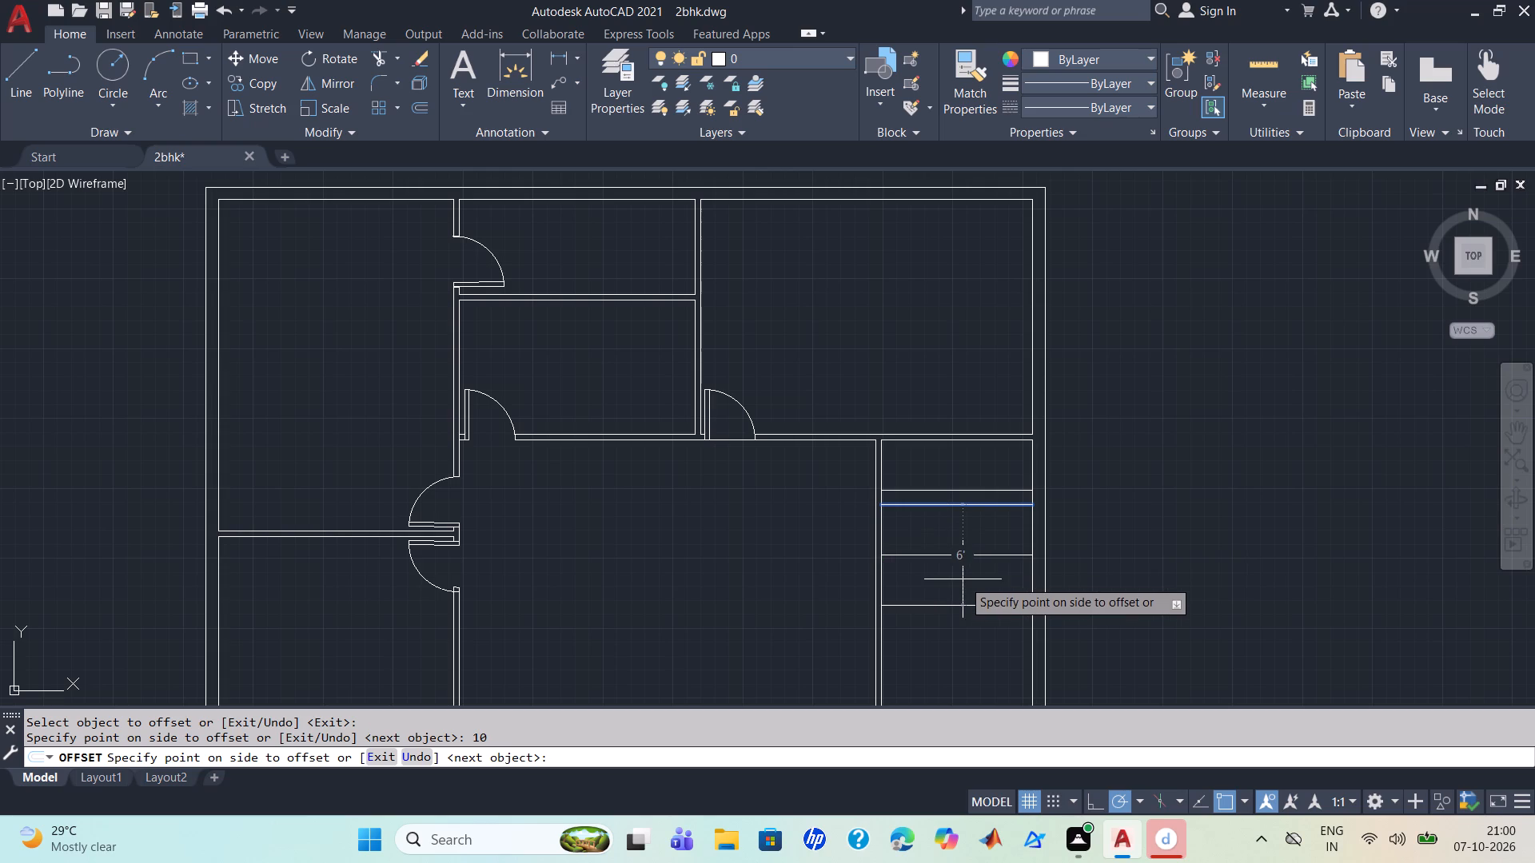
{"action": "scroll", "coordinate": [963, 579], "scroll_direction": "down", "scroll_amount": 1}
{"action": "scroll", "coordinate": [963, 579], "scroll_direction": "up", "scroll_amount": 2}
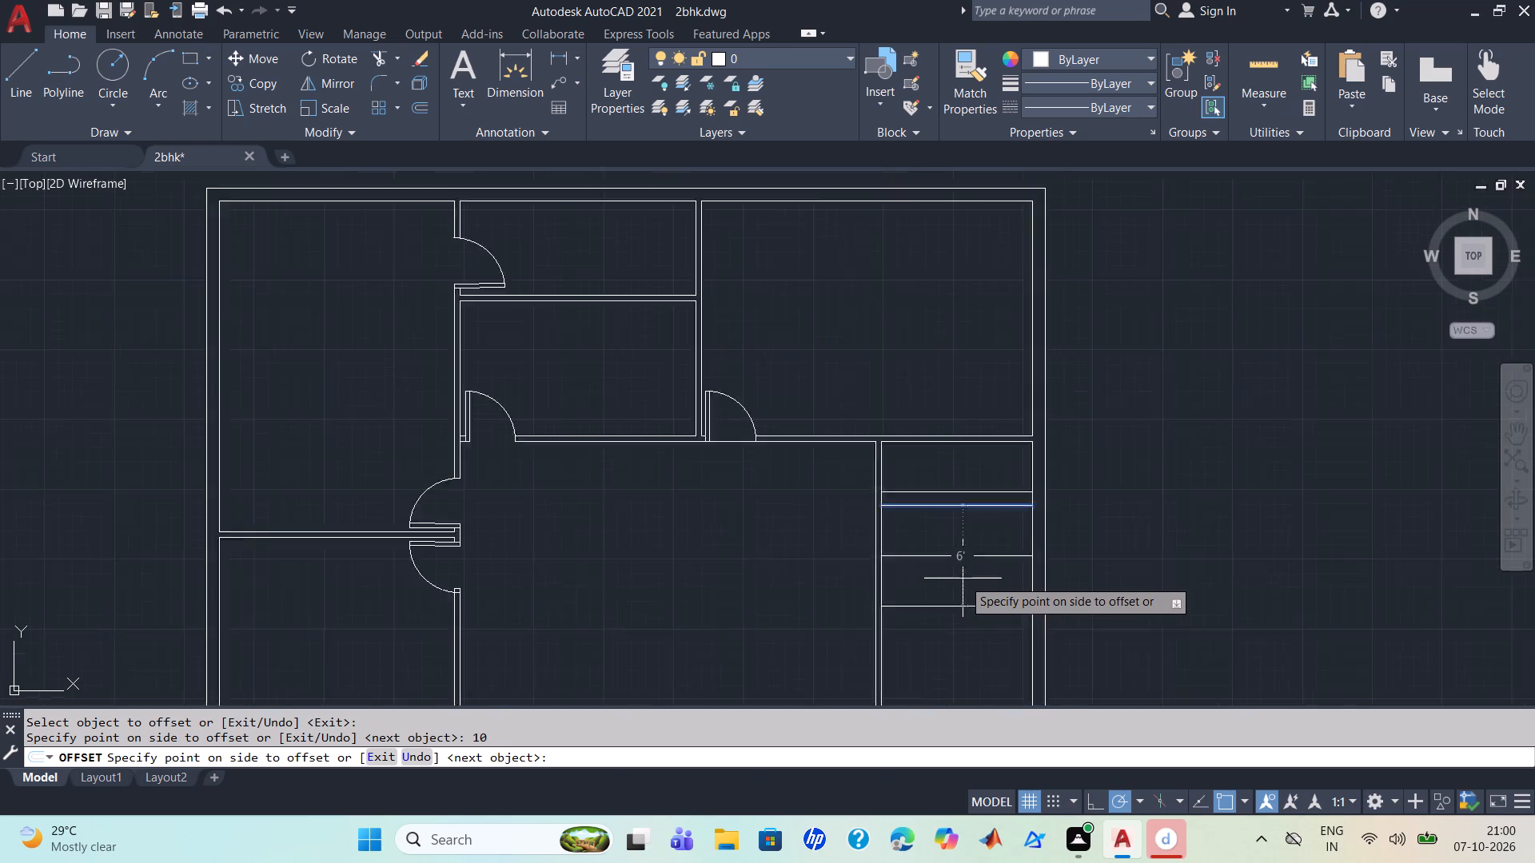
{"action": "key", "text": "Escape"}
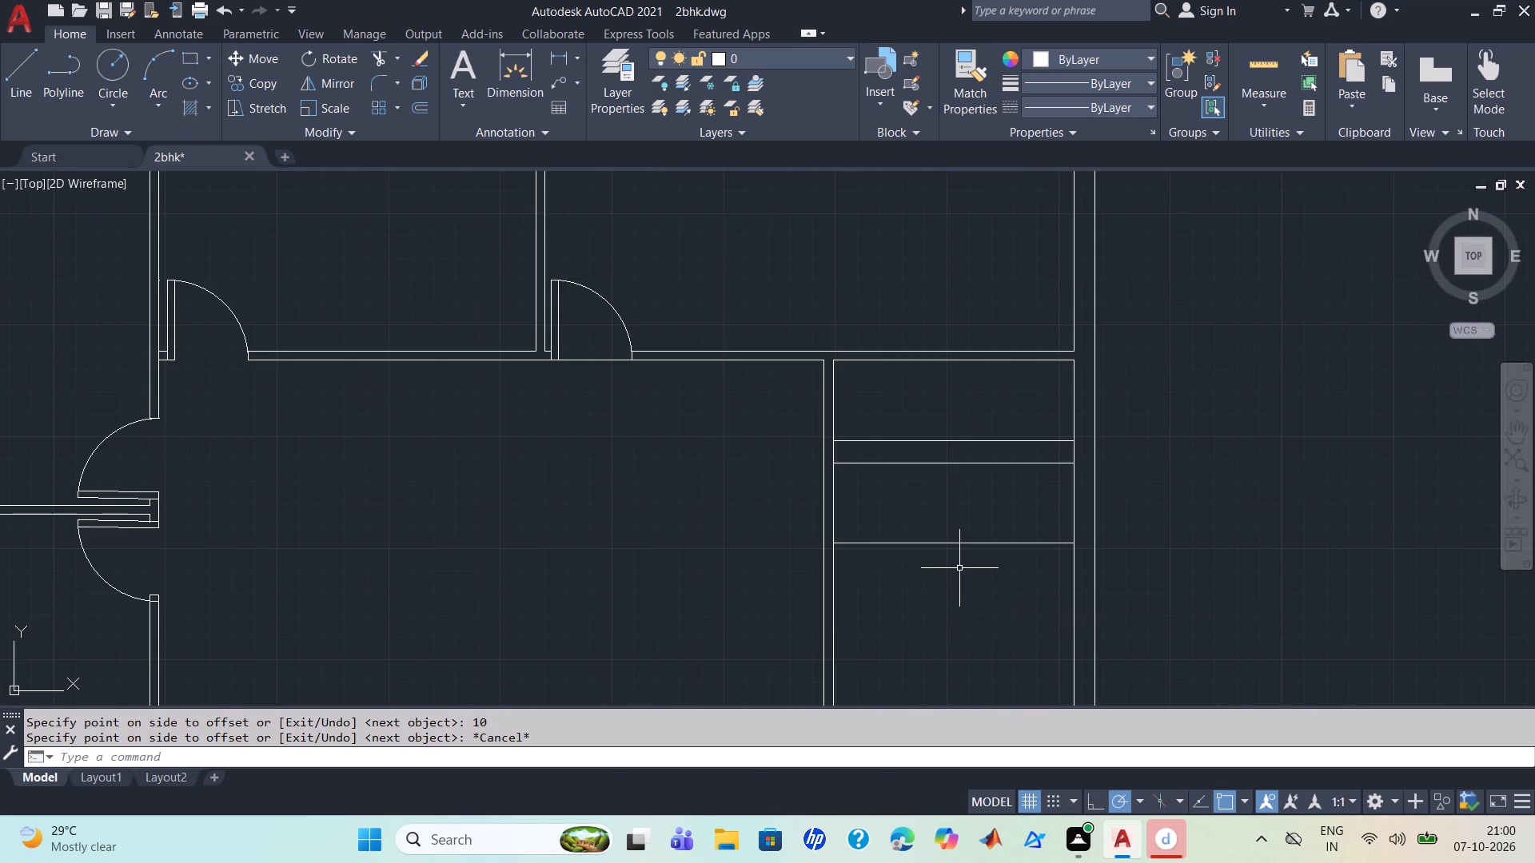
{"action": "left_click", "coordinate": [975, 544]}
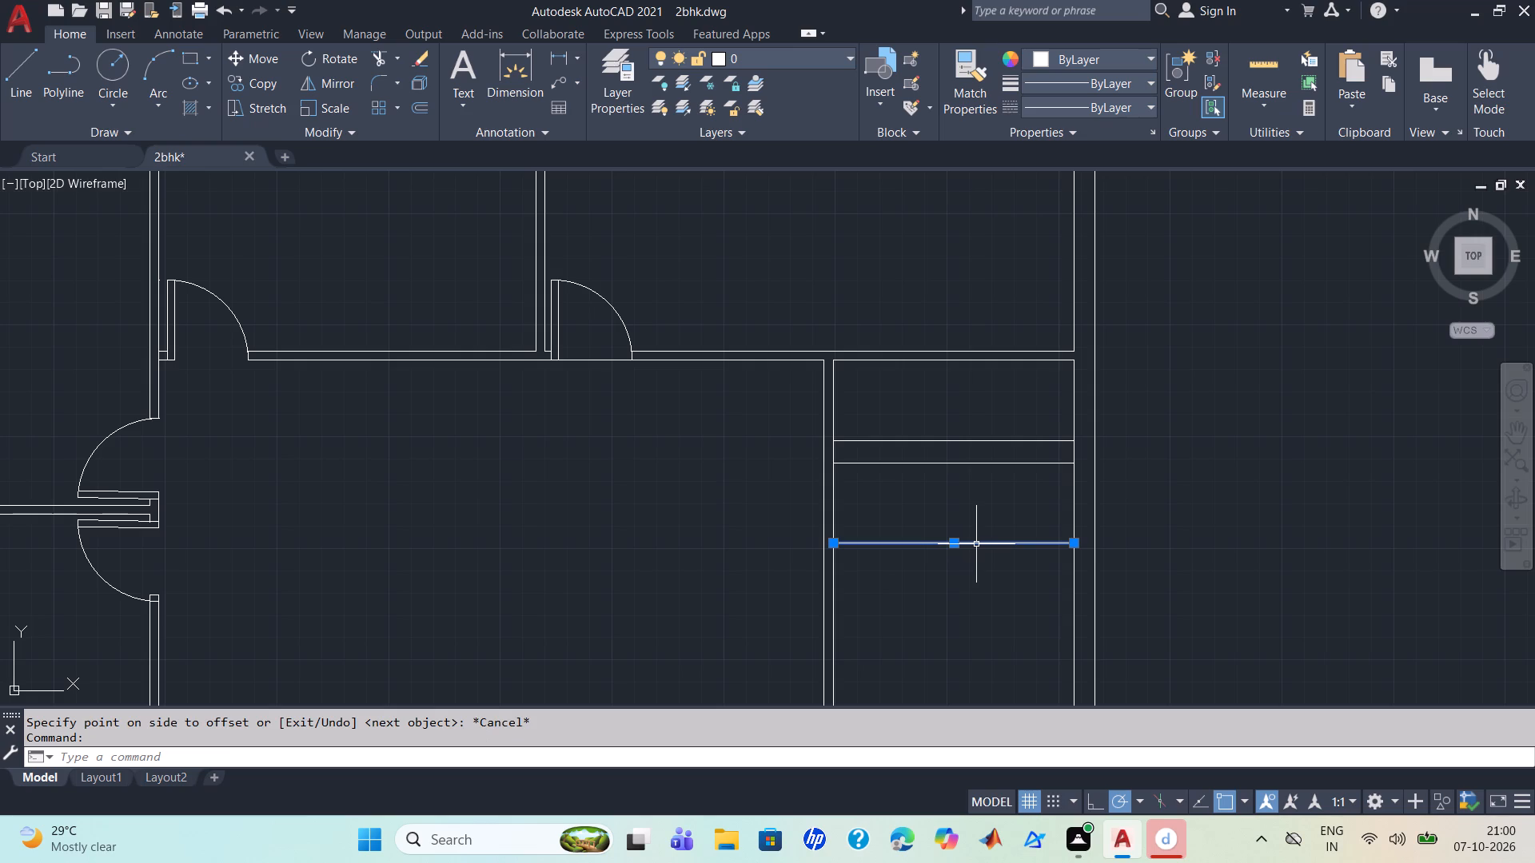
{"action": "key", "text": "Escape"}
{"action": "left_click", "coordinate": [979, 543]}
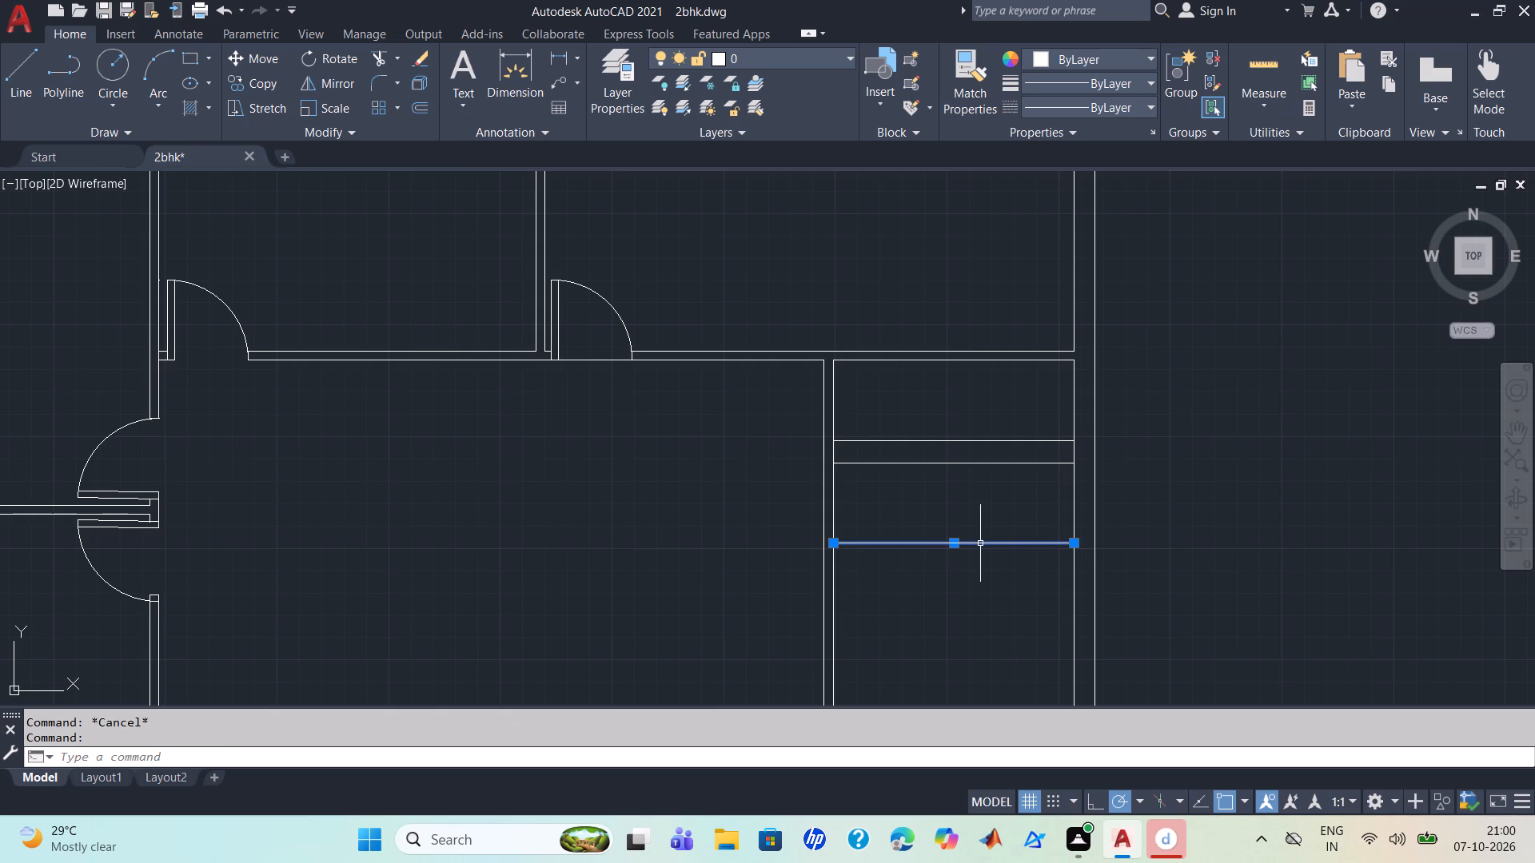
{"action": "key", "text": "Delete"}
Offset the lower crosswise line in the strip downward by 10 with the Multiple option, making seven evenly spaced copies.
{"action": "key", "text": "o"}
{"action": "key", "text": "Return"}
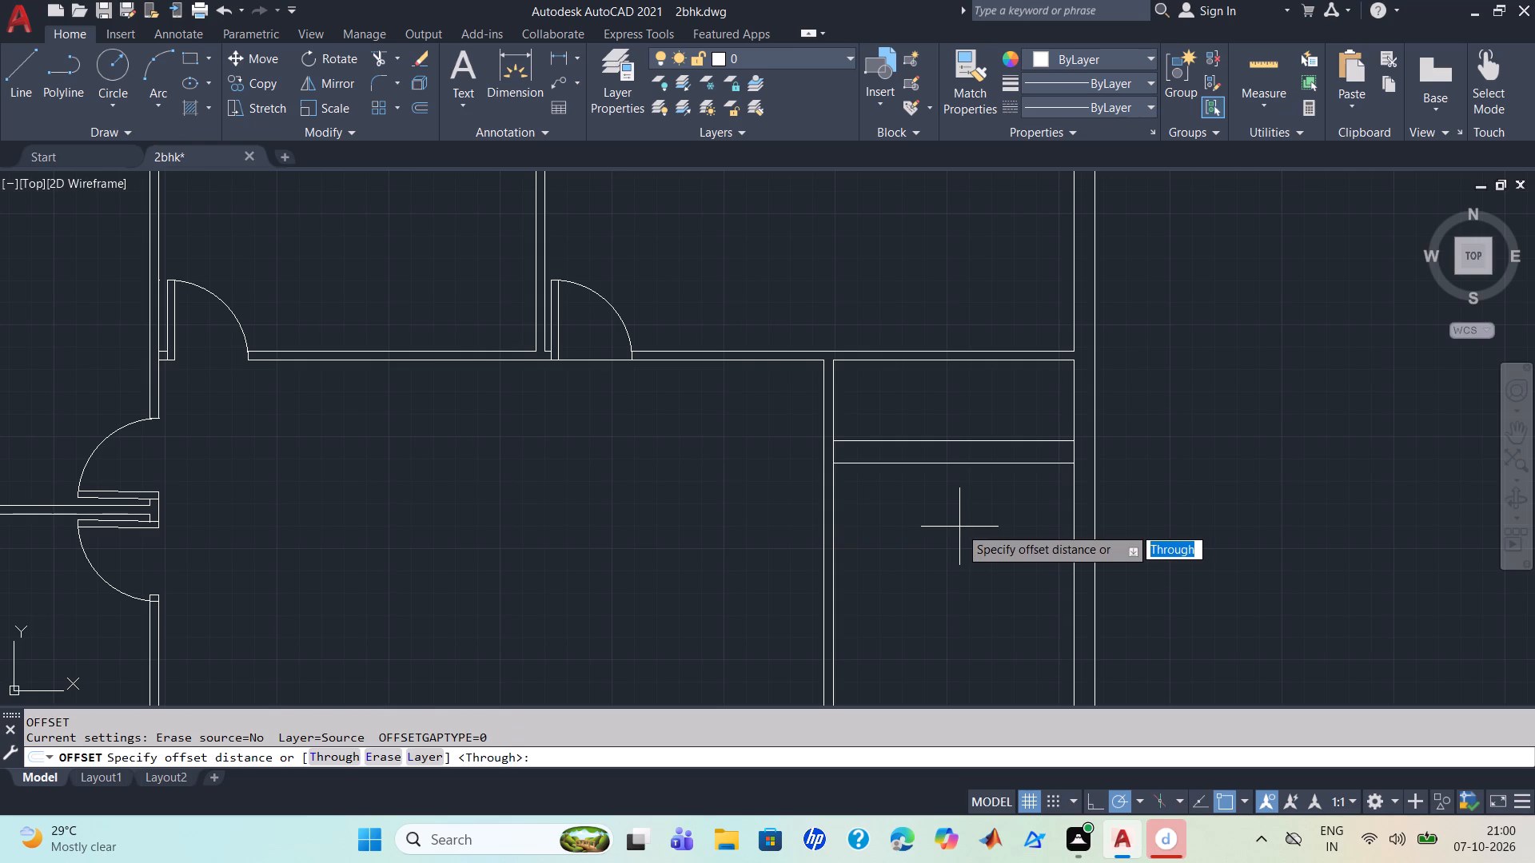
{"action": "key", "text": "1"}
{"action": "key", "text": "0"}
{"action": "key", "text": "Return"}
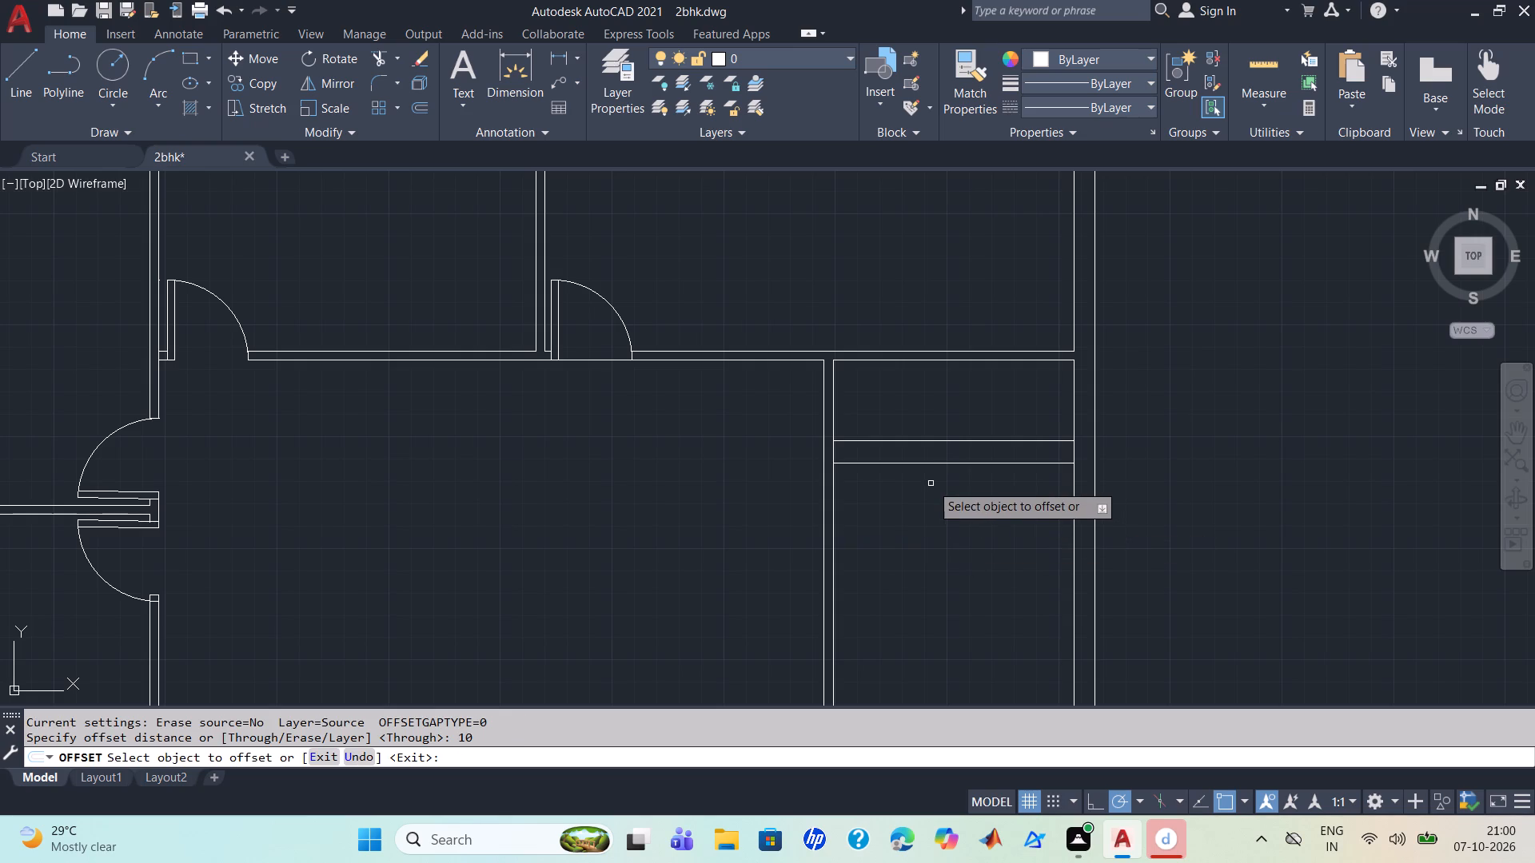
{"action": "left_click", "coordinate": [933, 464]}
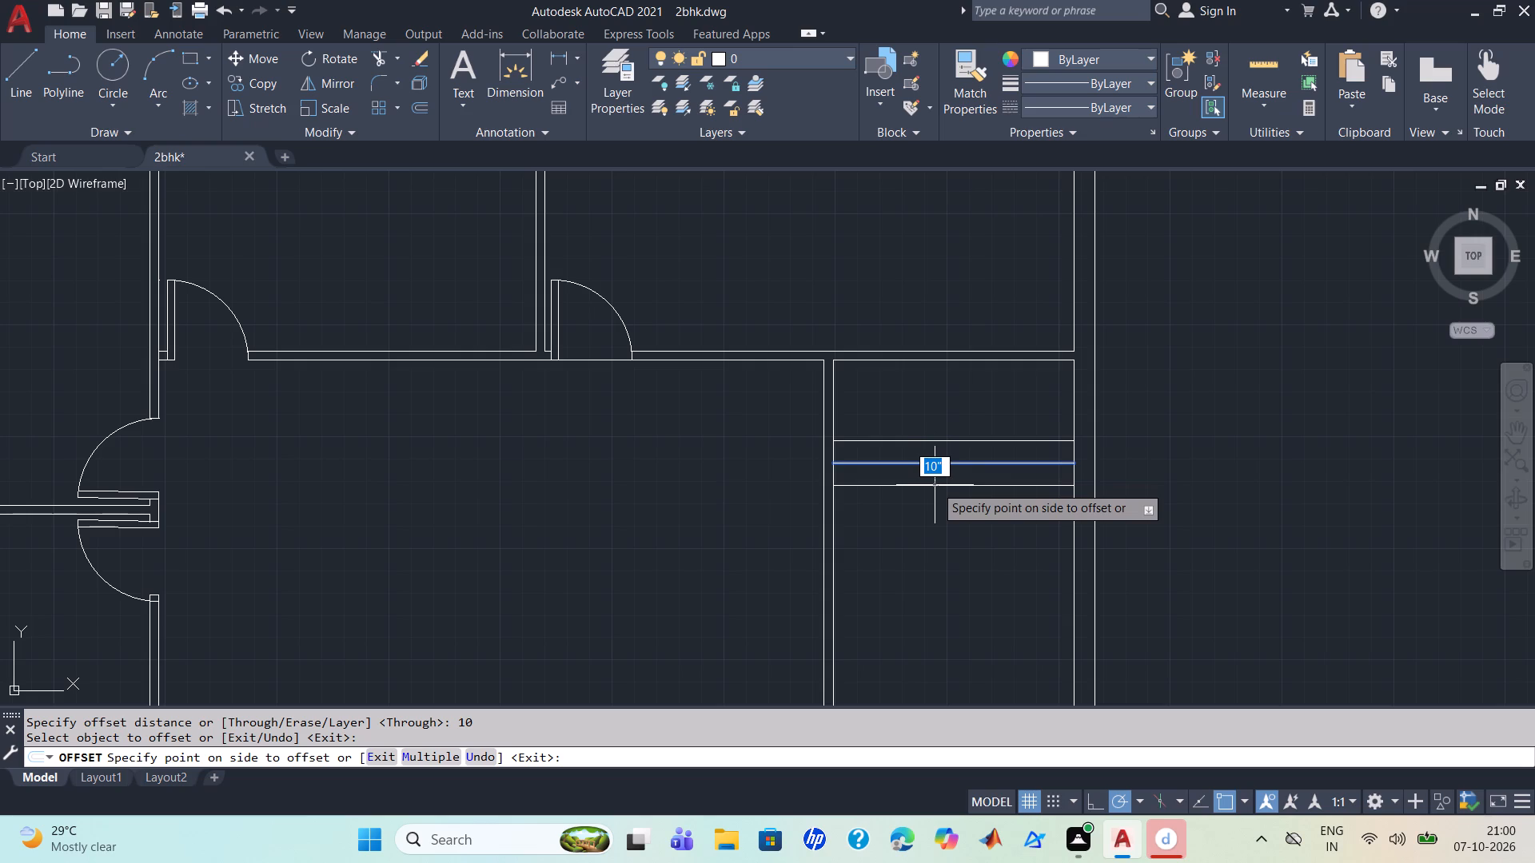
{"action": "key", "text": "m"}
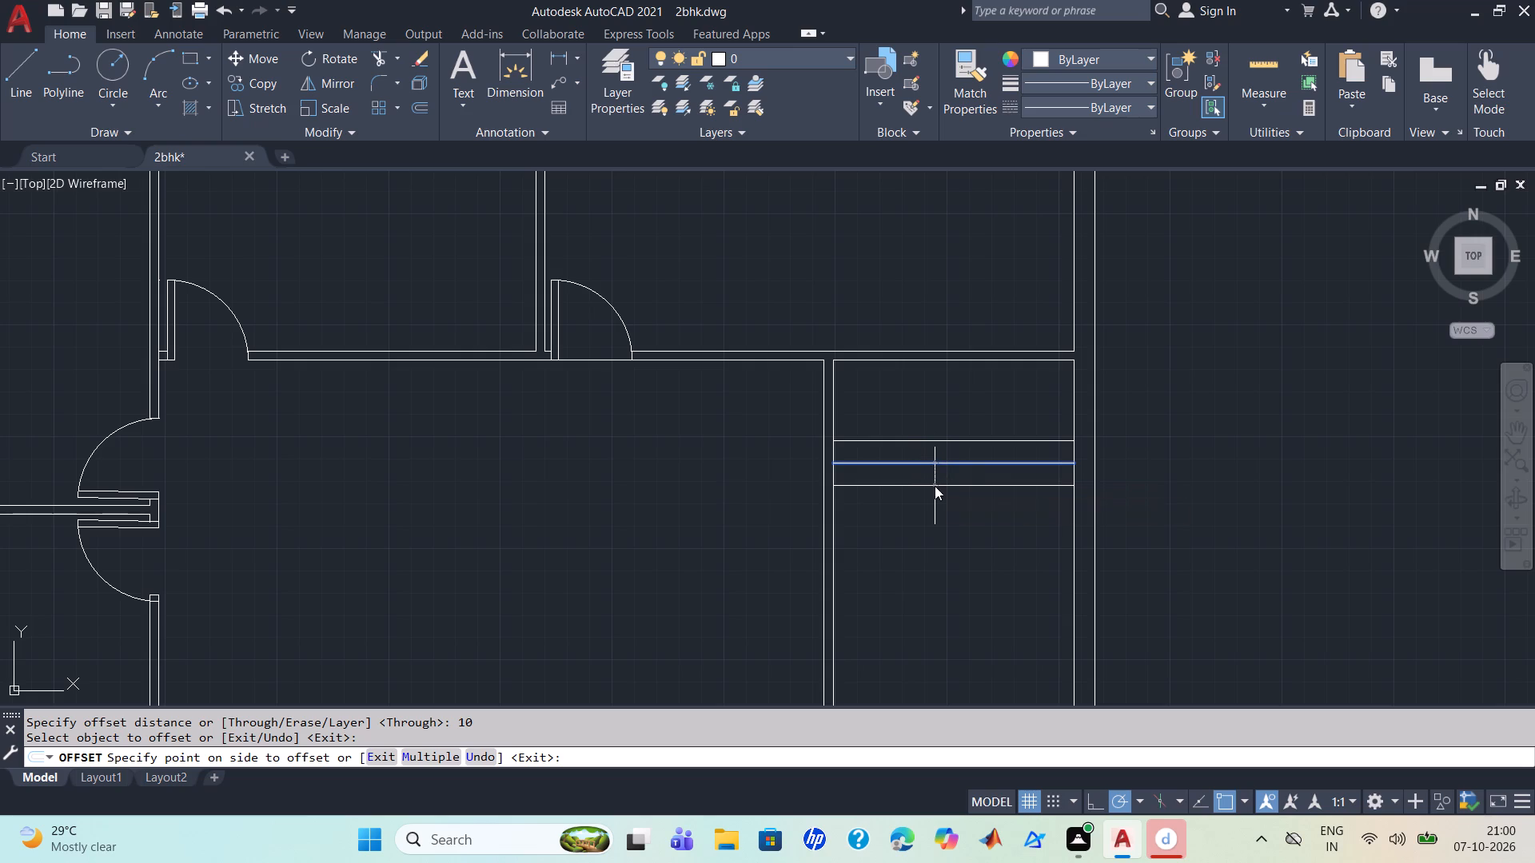
{"action": "key", "text": "Return"}
{"action": "left_click", "coordinate": [932, 516]}
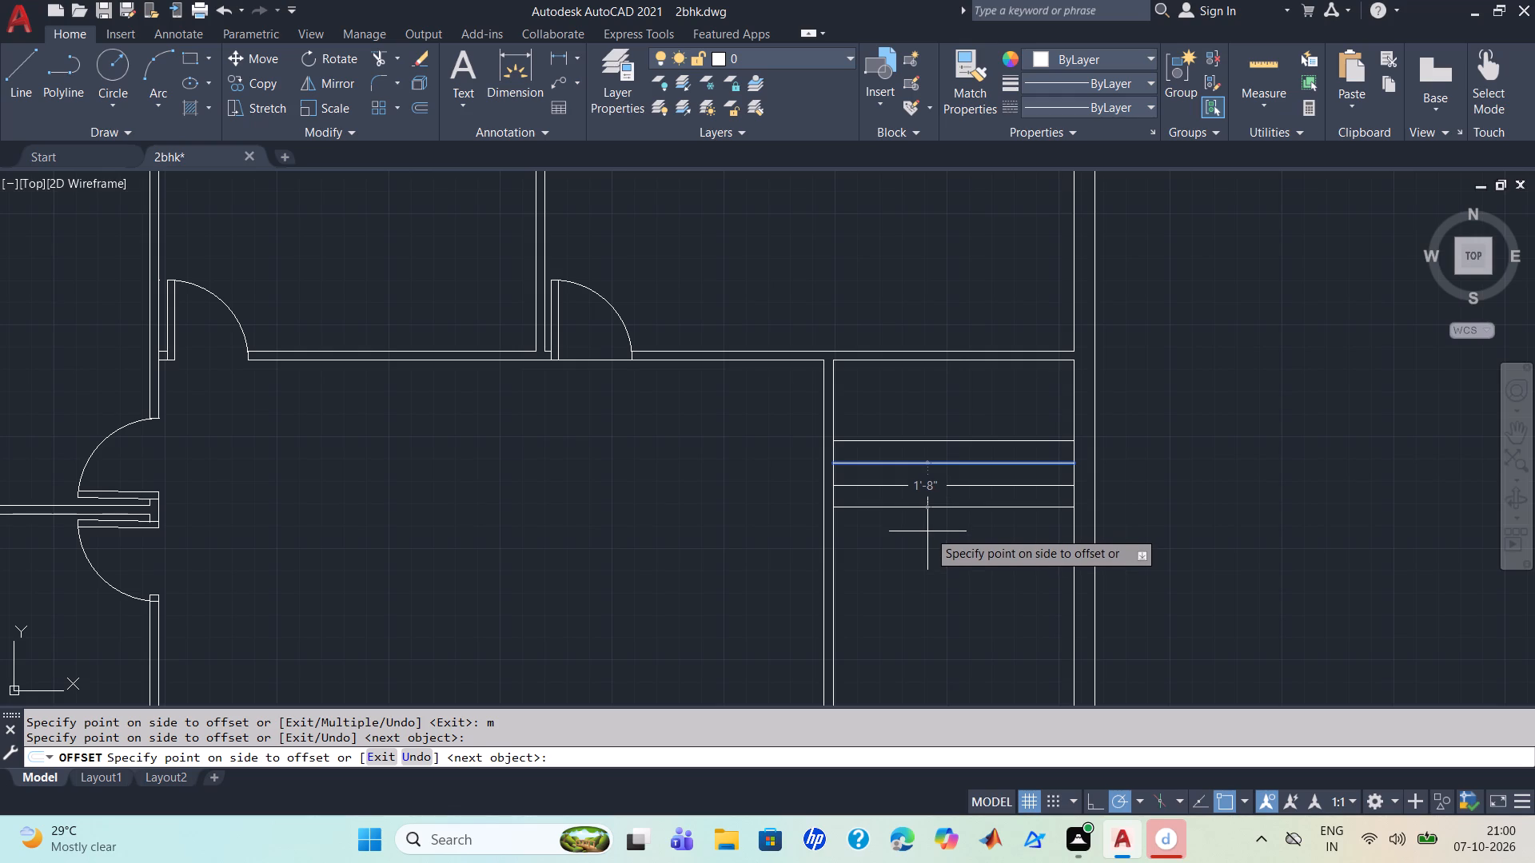
{"action": "left_click", "coordinate": [927, 535]}
{"action": "left_click", "coordinate": [927, 560]}
{"action": "left_click", "coordinate": [927, 576]}
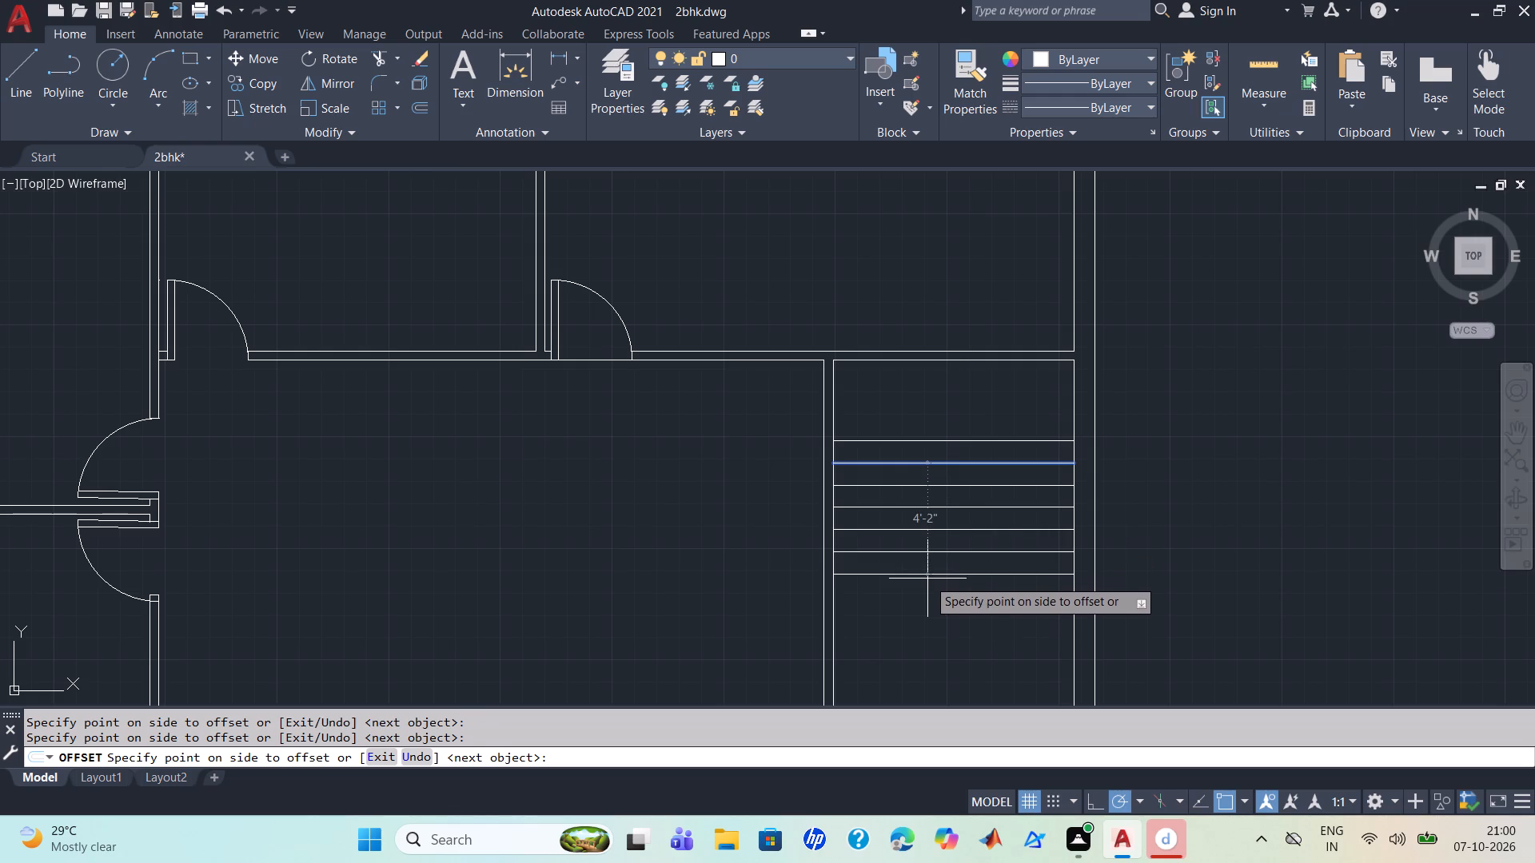
{"action": "left_click", "coordinate": [927, 608]}
{"action": "left_click", "coordinate": [927, 621]}
{"action": "left_click", "coordinate": [927, 644]}
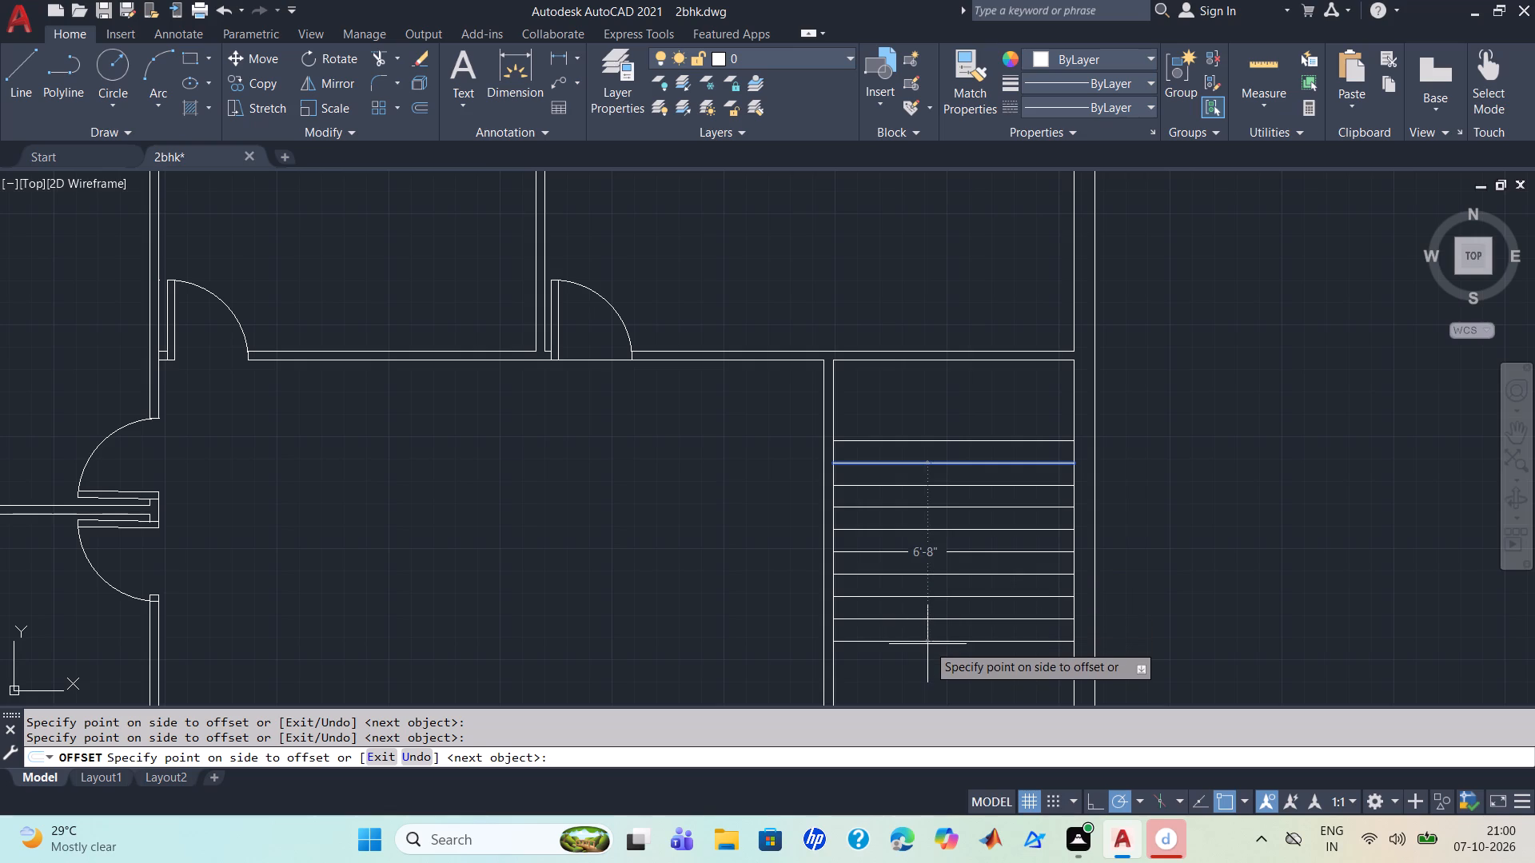
{"action": "key", "text": "Escape"}
Extend the lowest crosswise line across the strip's hall-side wall to that wall's outer line.
{"action": "scroll", "coordinate": [1007, 652], "scroll_direction": "up", "scroll_amount": 1}
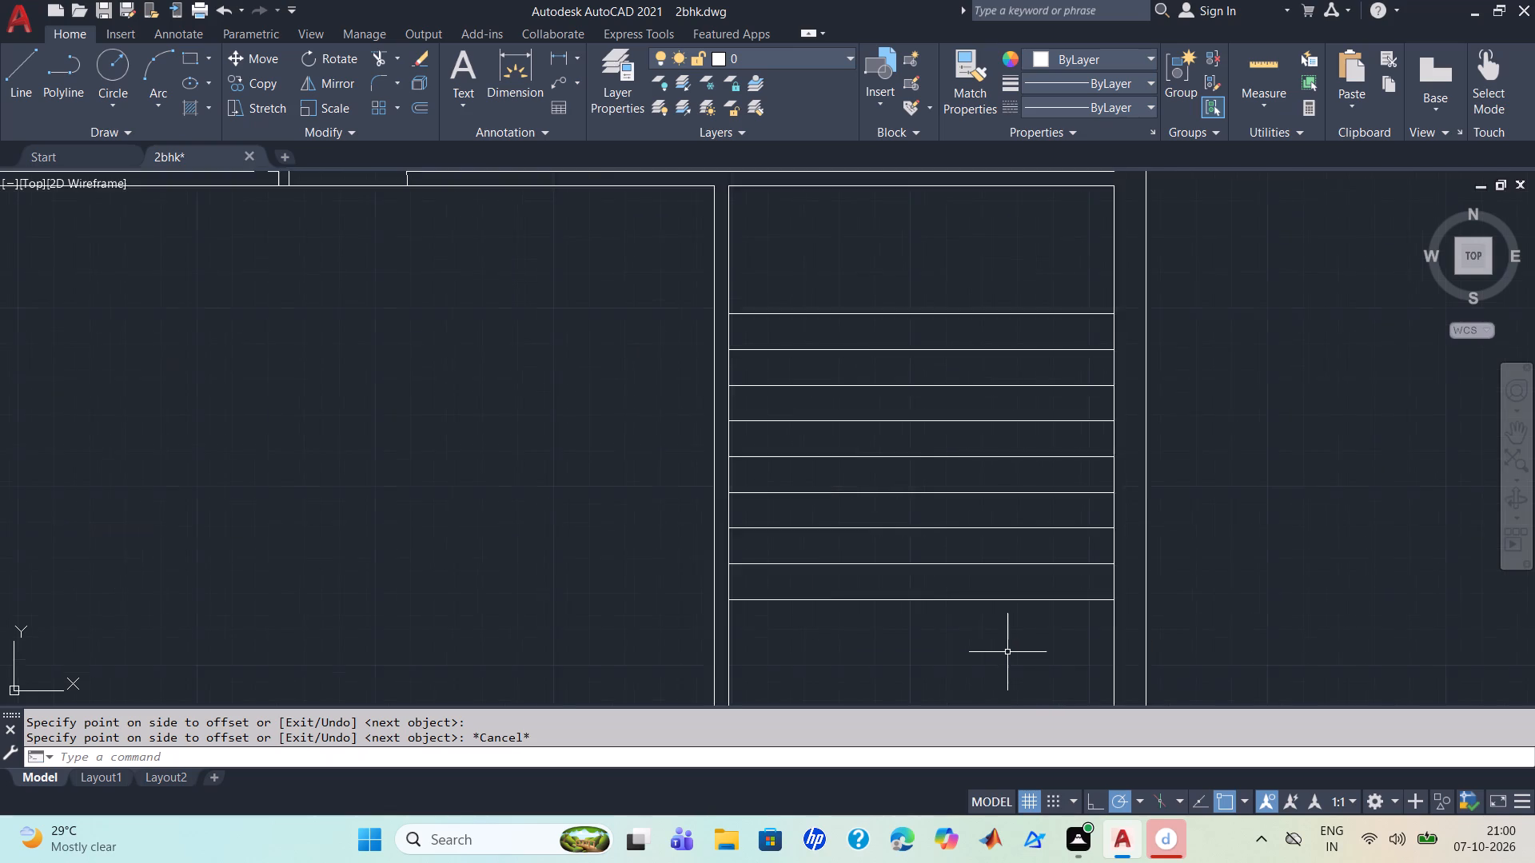
{"action": "scroll", "coordinate": [1007, 652], "scroll_direction": "up", "scroll_amount": 1}
{"action": "scroll", "coordinate": [986, 576], "scroll_direction": "down", "scroll_amount": 1}
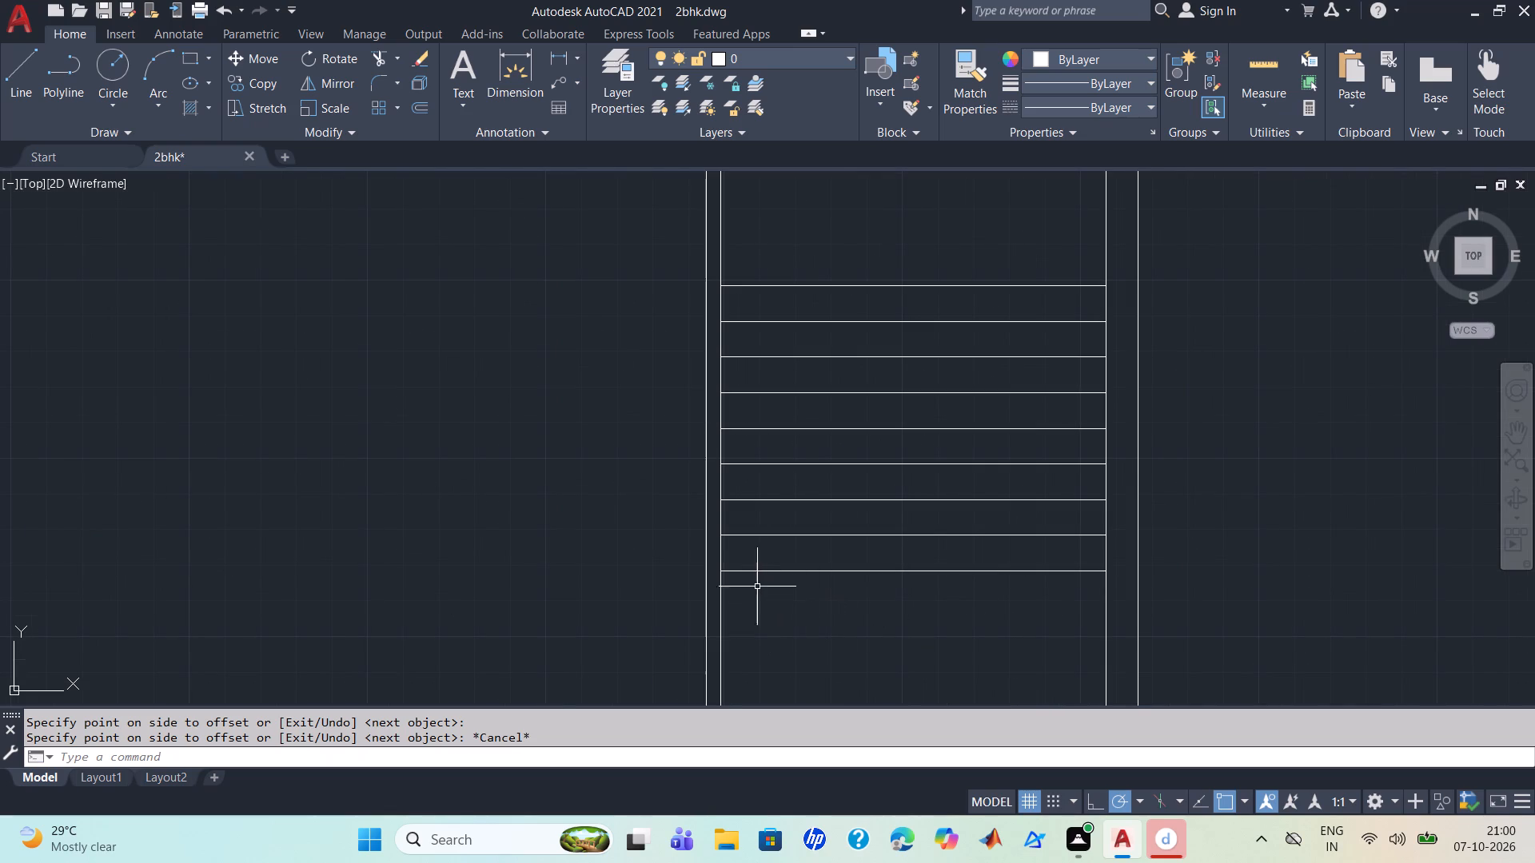
{"action": "type", "text": "tr"}
{"action": "key", "text": "Return"}
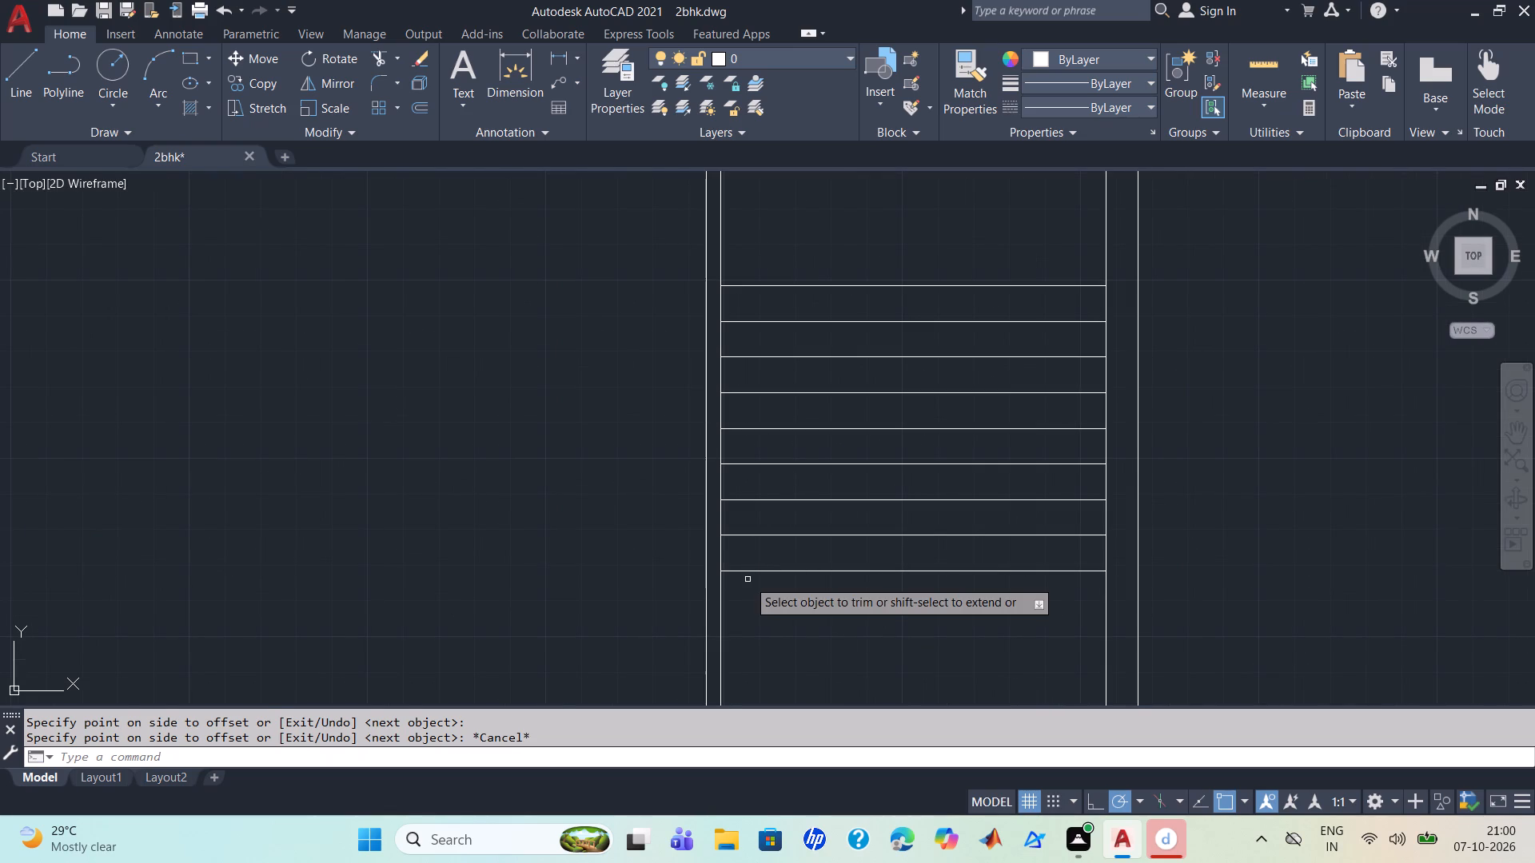
{"action": "left_click", "coordinate": [746, 572], "text": "shift"}
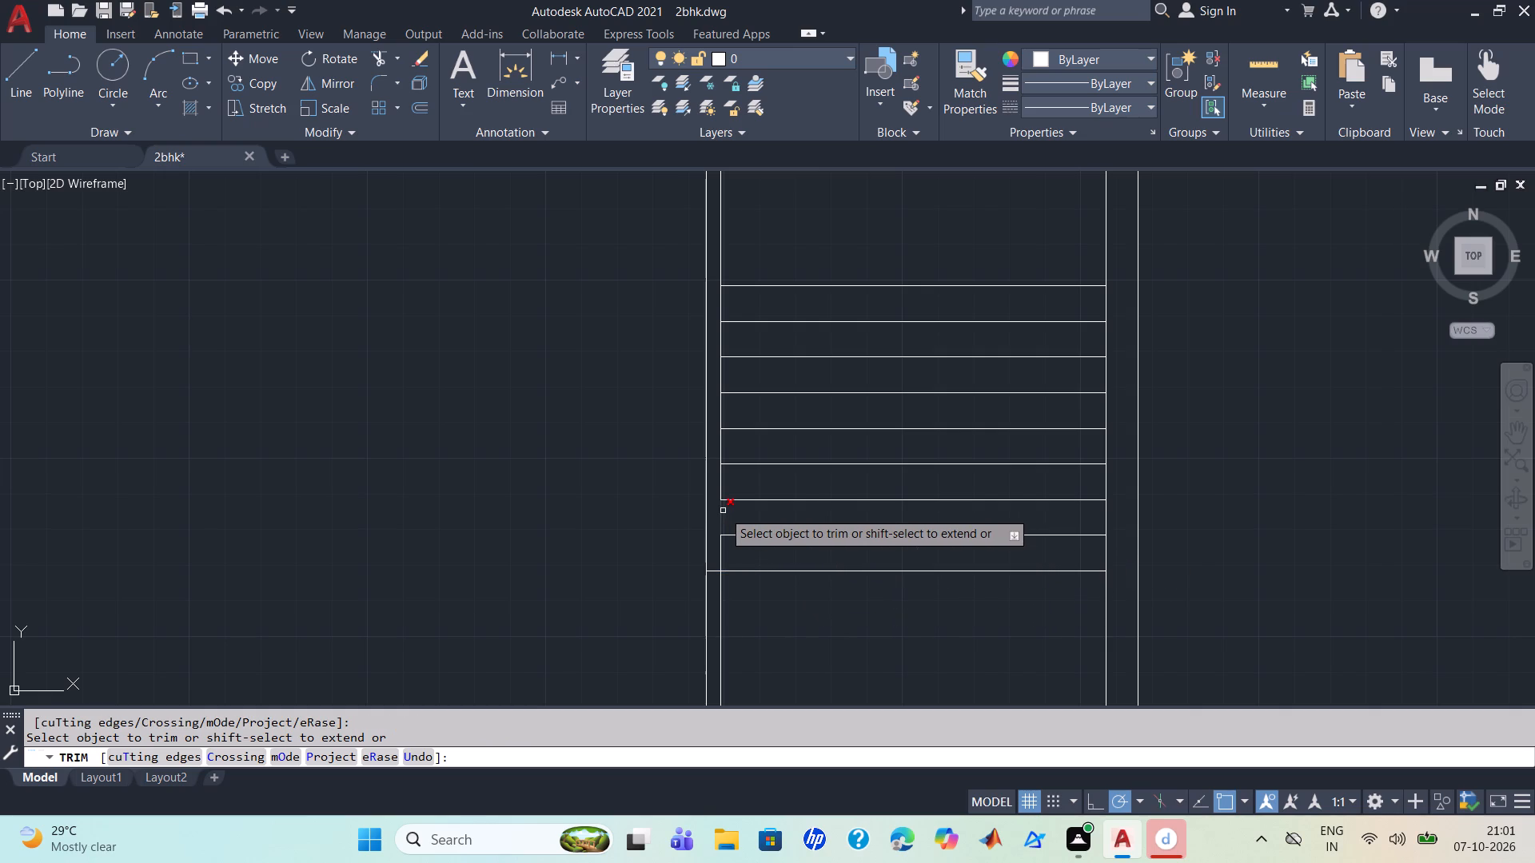
{"action": "key", "text": "Escape"}
Offset the inner line of the strip's hall-side wall by 4.5' into the strip.
{"action": "key", "text": "o"}
{"action": "key", "text": "Return"}
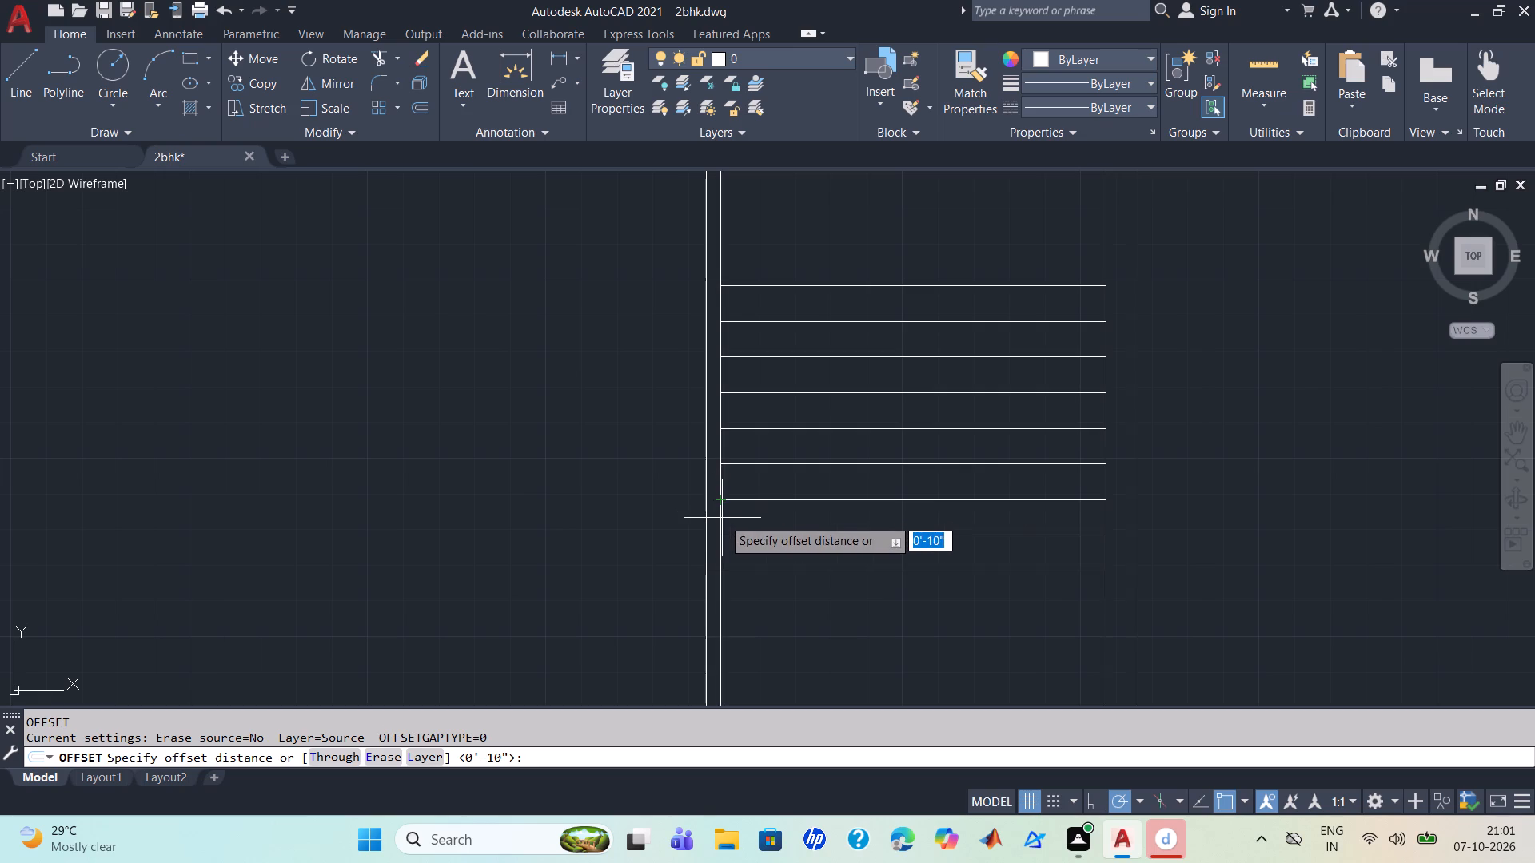
{"action": "type", "text": "4.5"}
{"action": "key", "text": "apostrophe"}
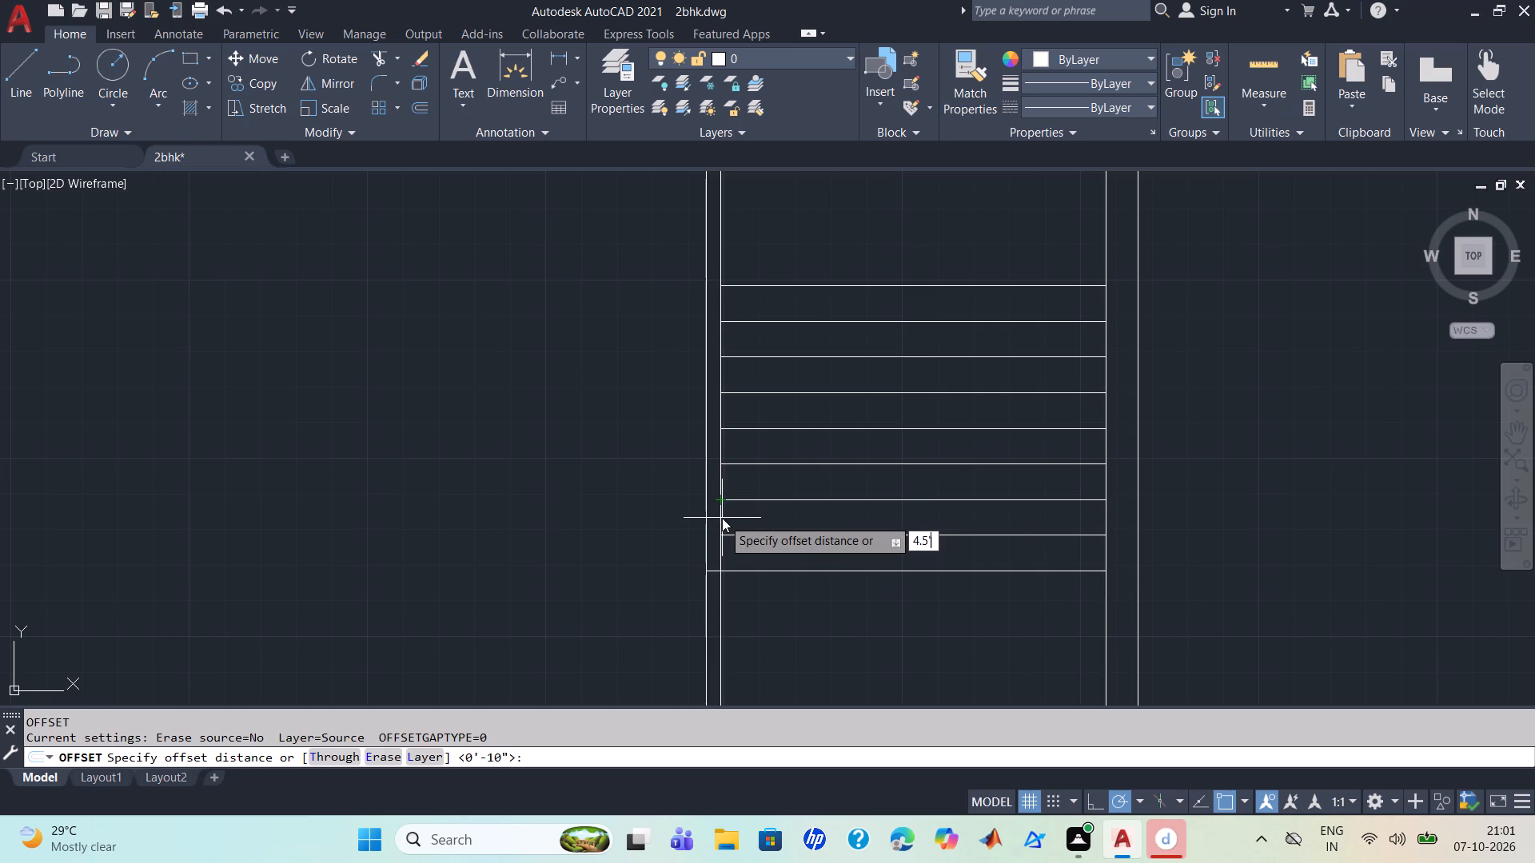
{"action": "key", "text": "Return"}
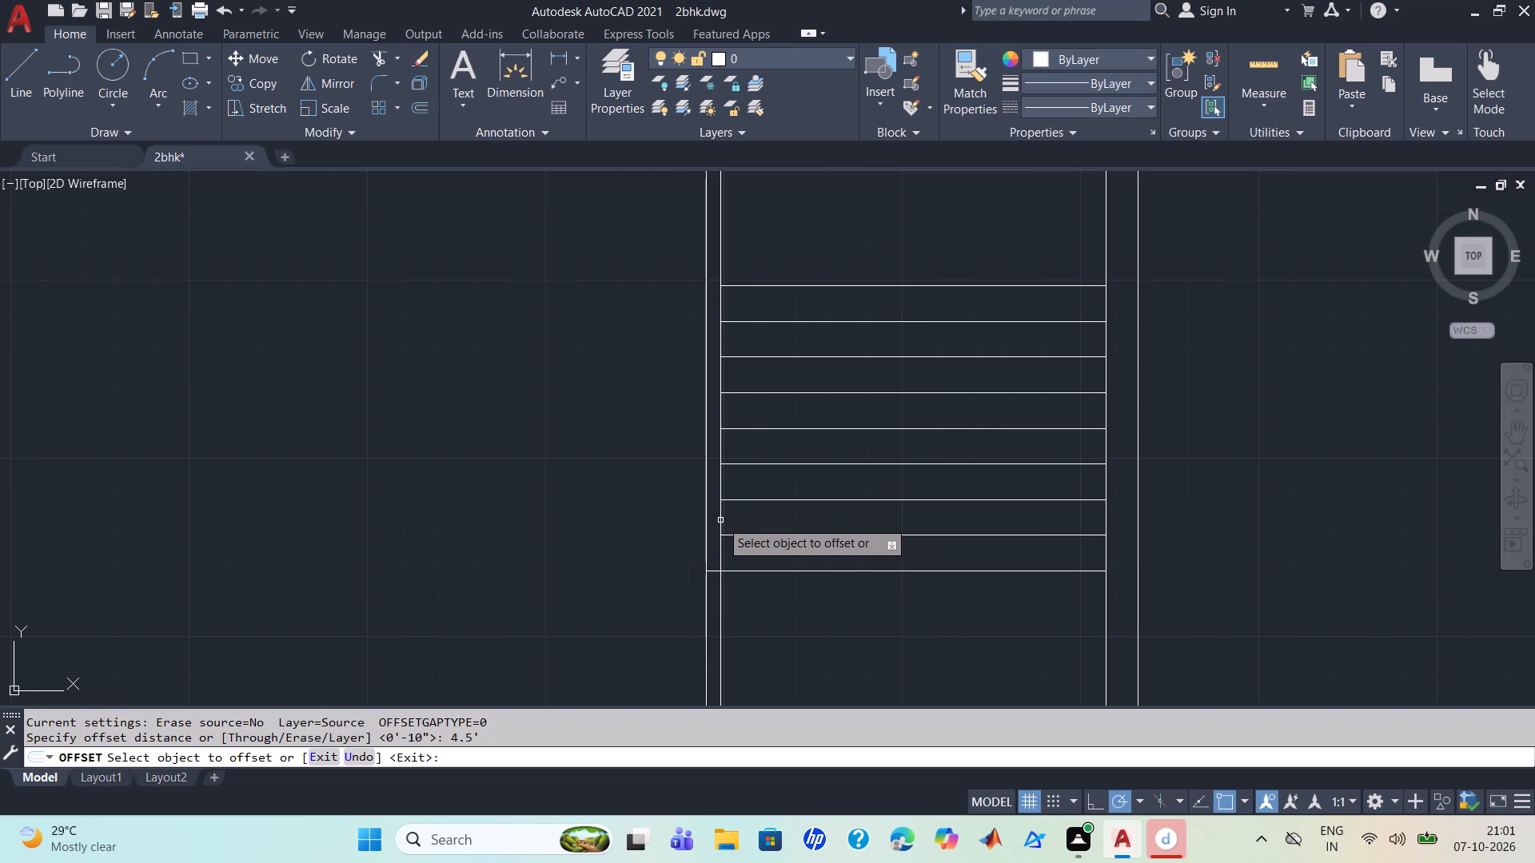
{"action": "left_click", "coordinate": [720, 520]}
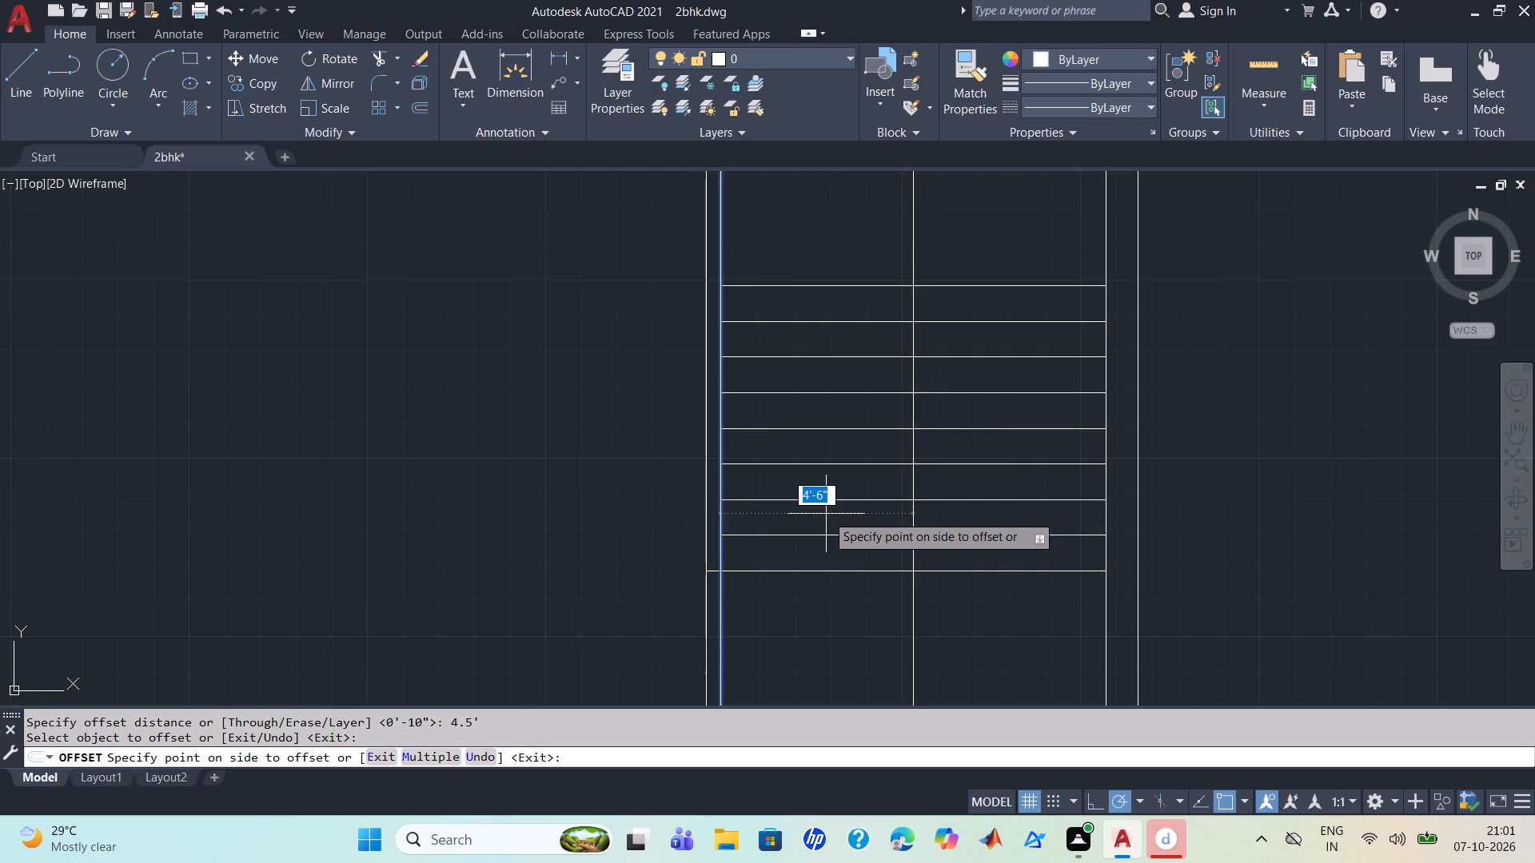
{"action": "left_click", "coordinate": [841, 522]}
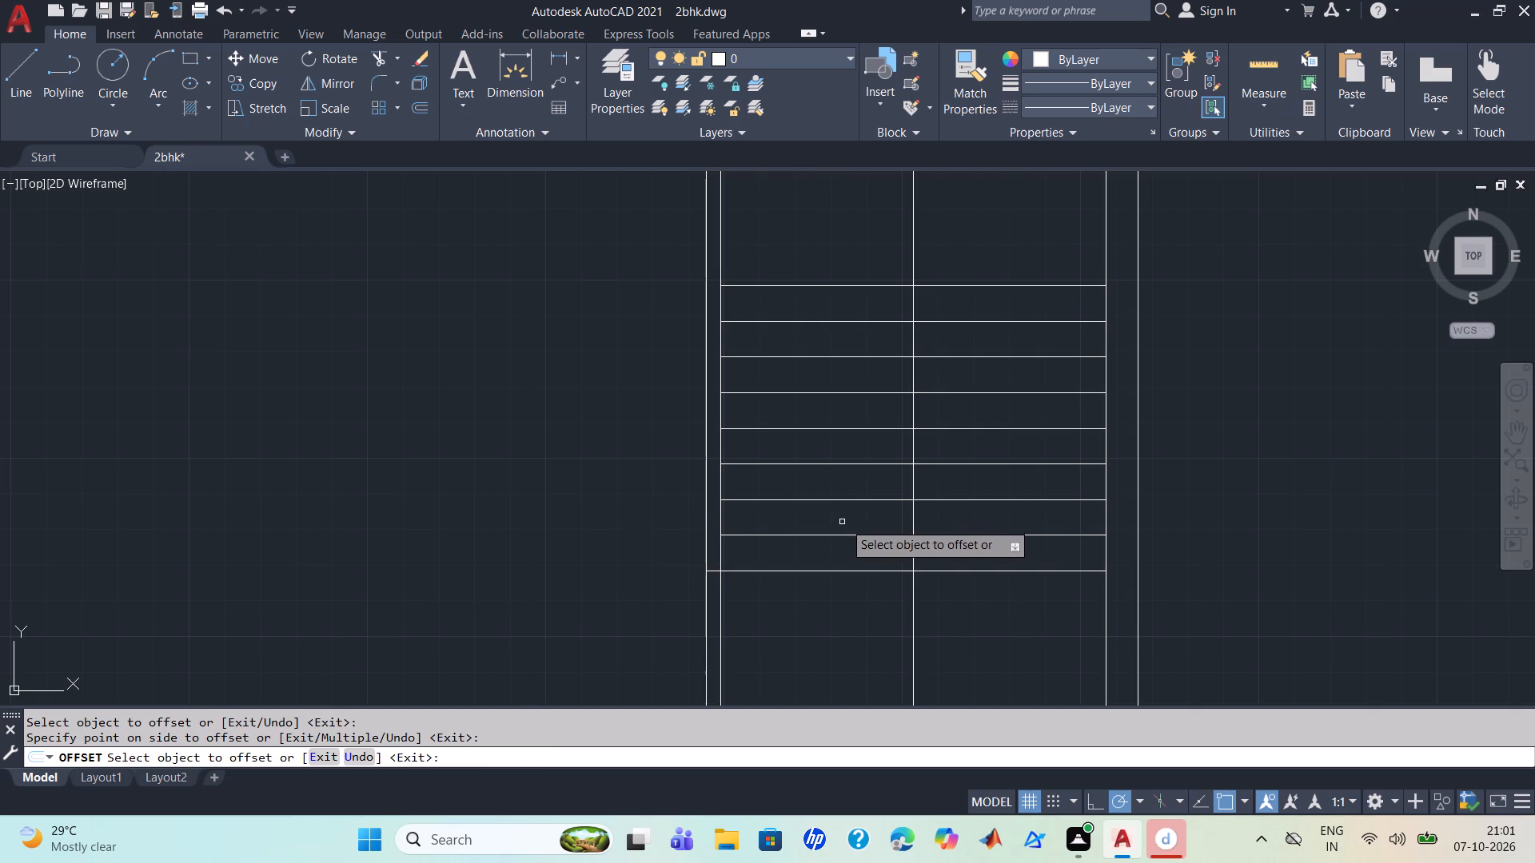
Offset the lengthwise middle line of the strip by 1 to each side.
{"action": "left_click", "coordinate": [913, 518]}
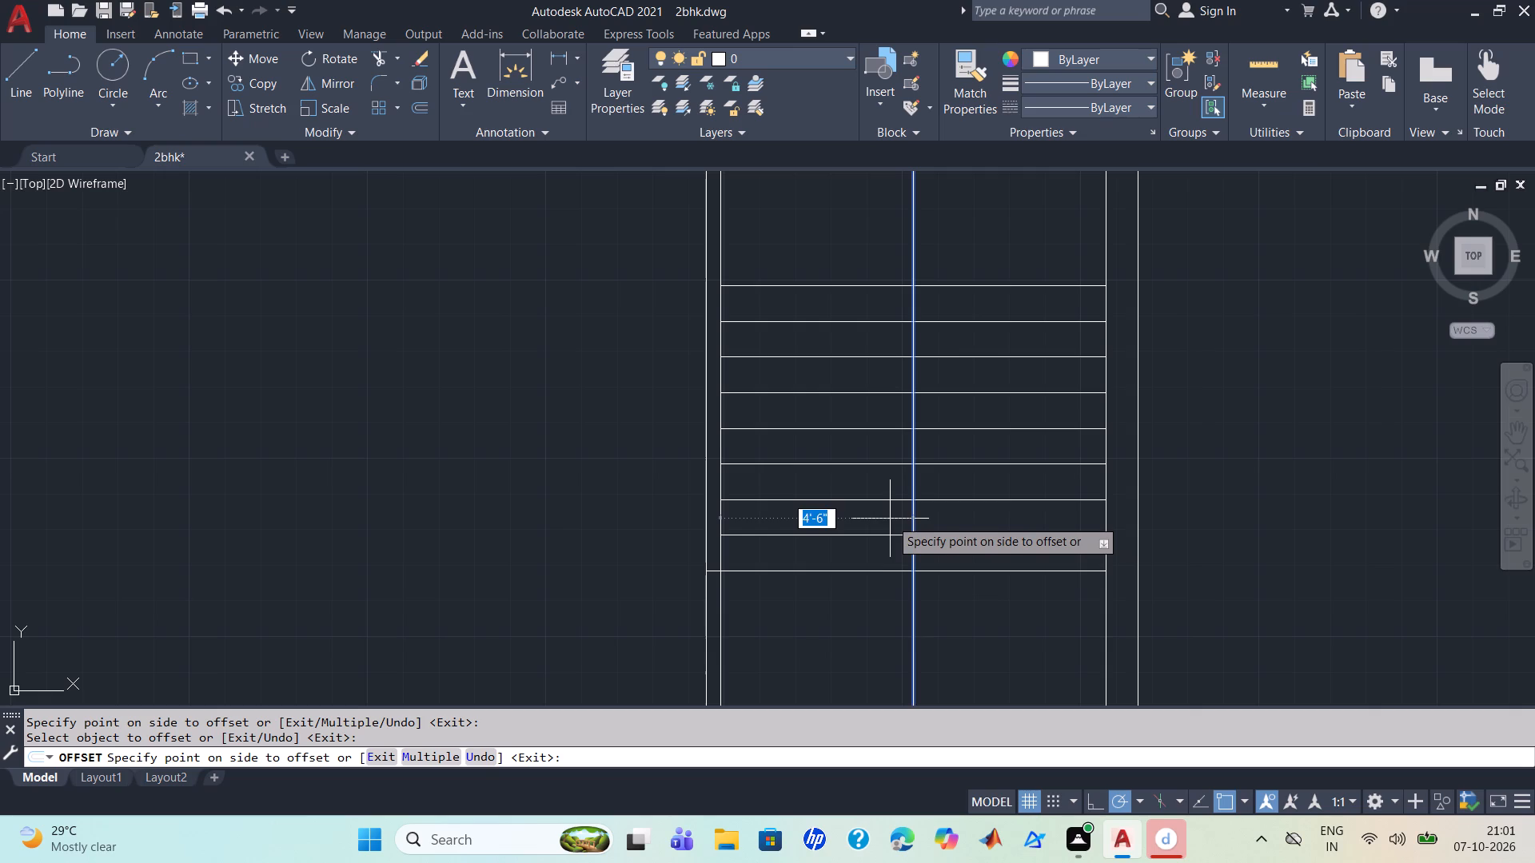
{"action": "key", "text": "1"}
{"action": "key", "text": "Return"}
{"action": "left_click", "coordinate": [890, 518]}
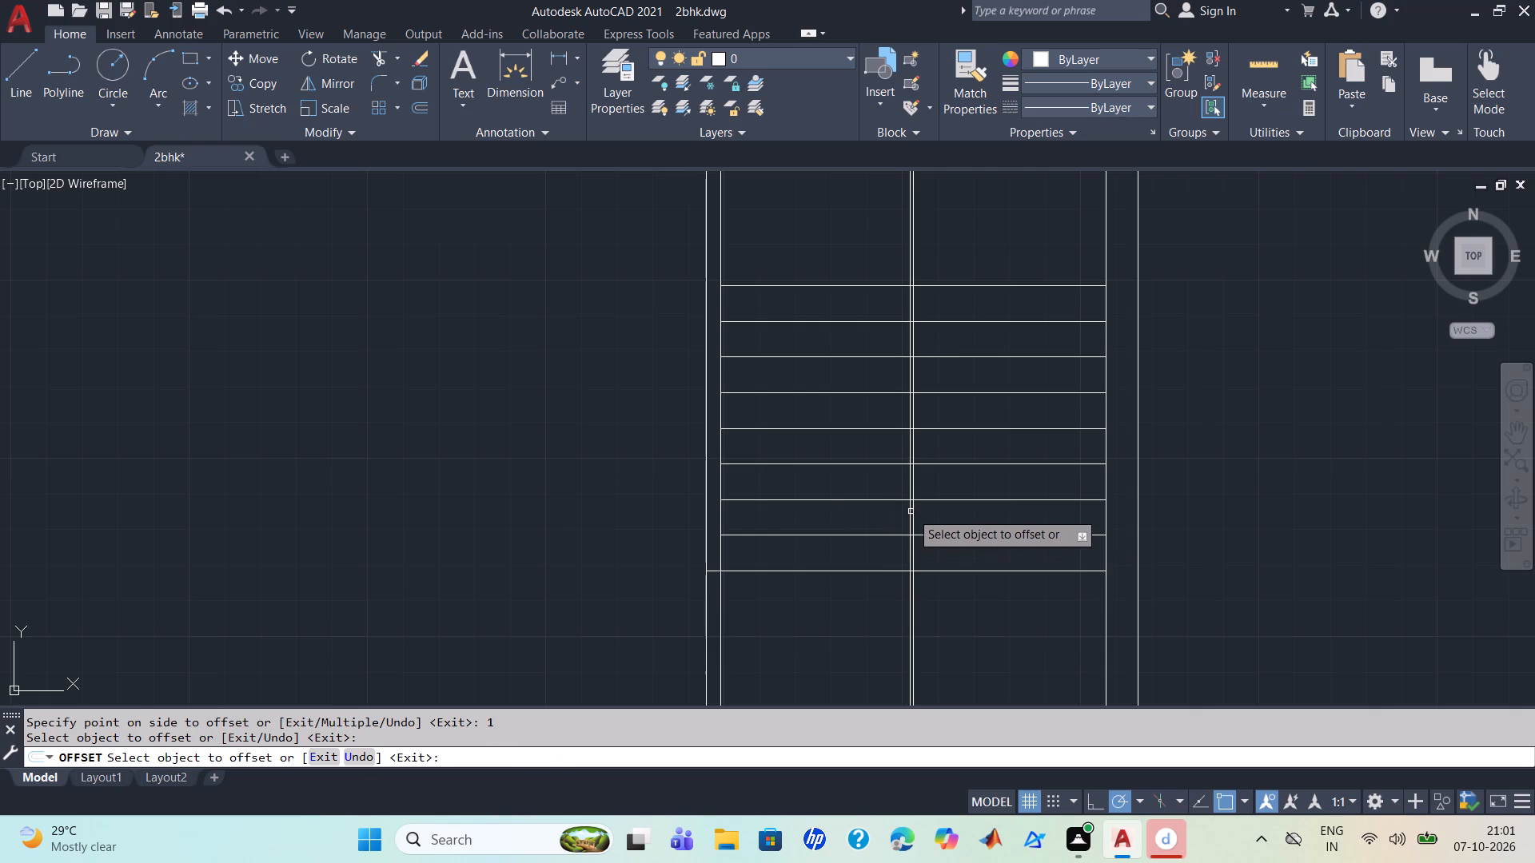
{"action": "left_click", "coordinate": [913, 511]}
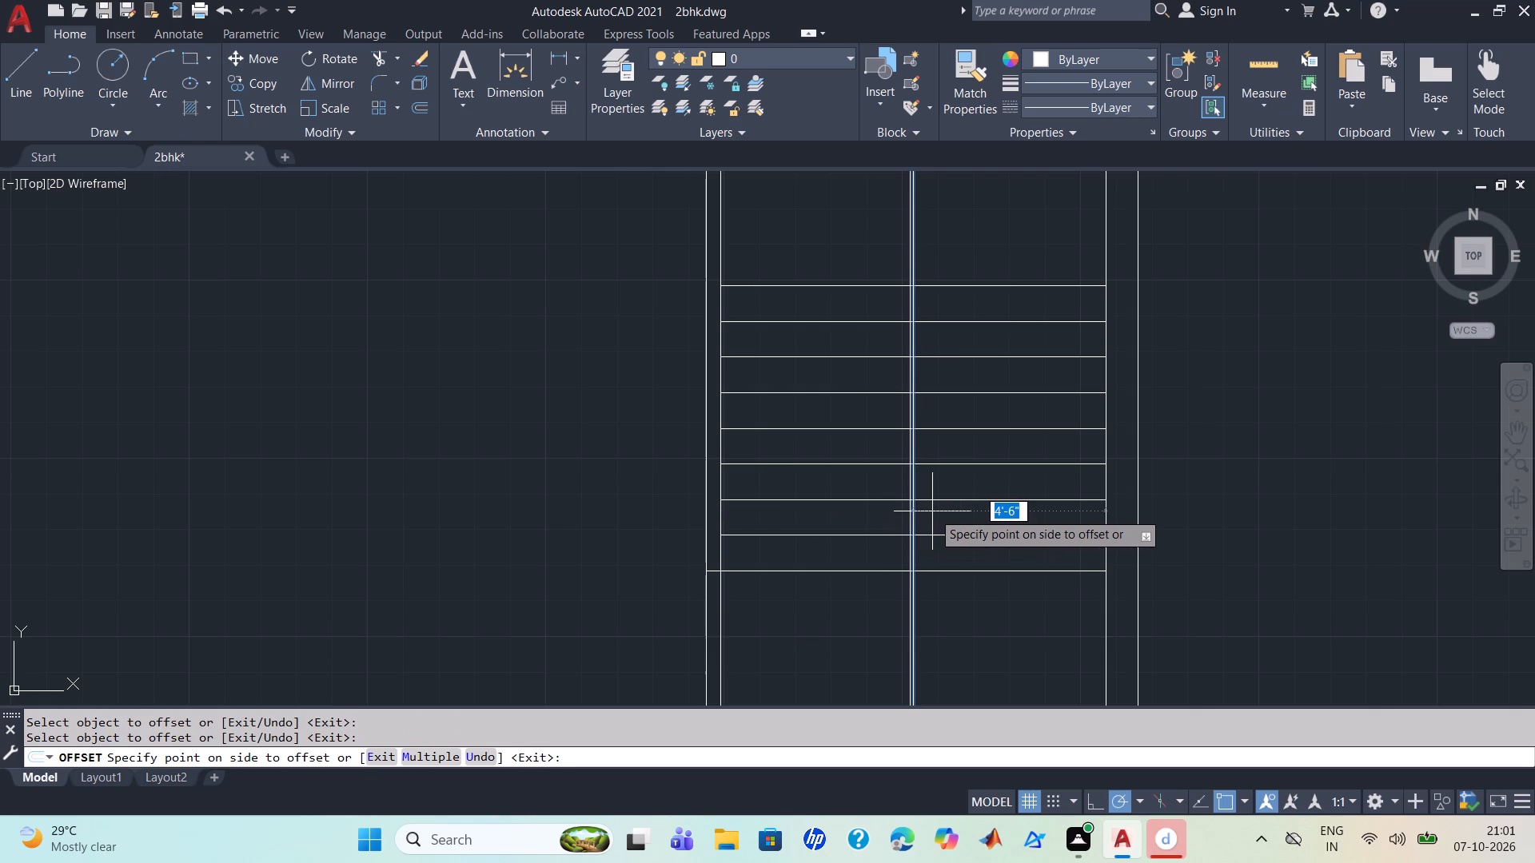
{"action": "key", "text": "1"}
{"action": "key", "text": "Return"}
{"action": "scroll", "coordinate": [932, 511], "scroll_direction": "up", "scroll_amount": 1}
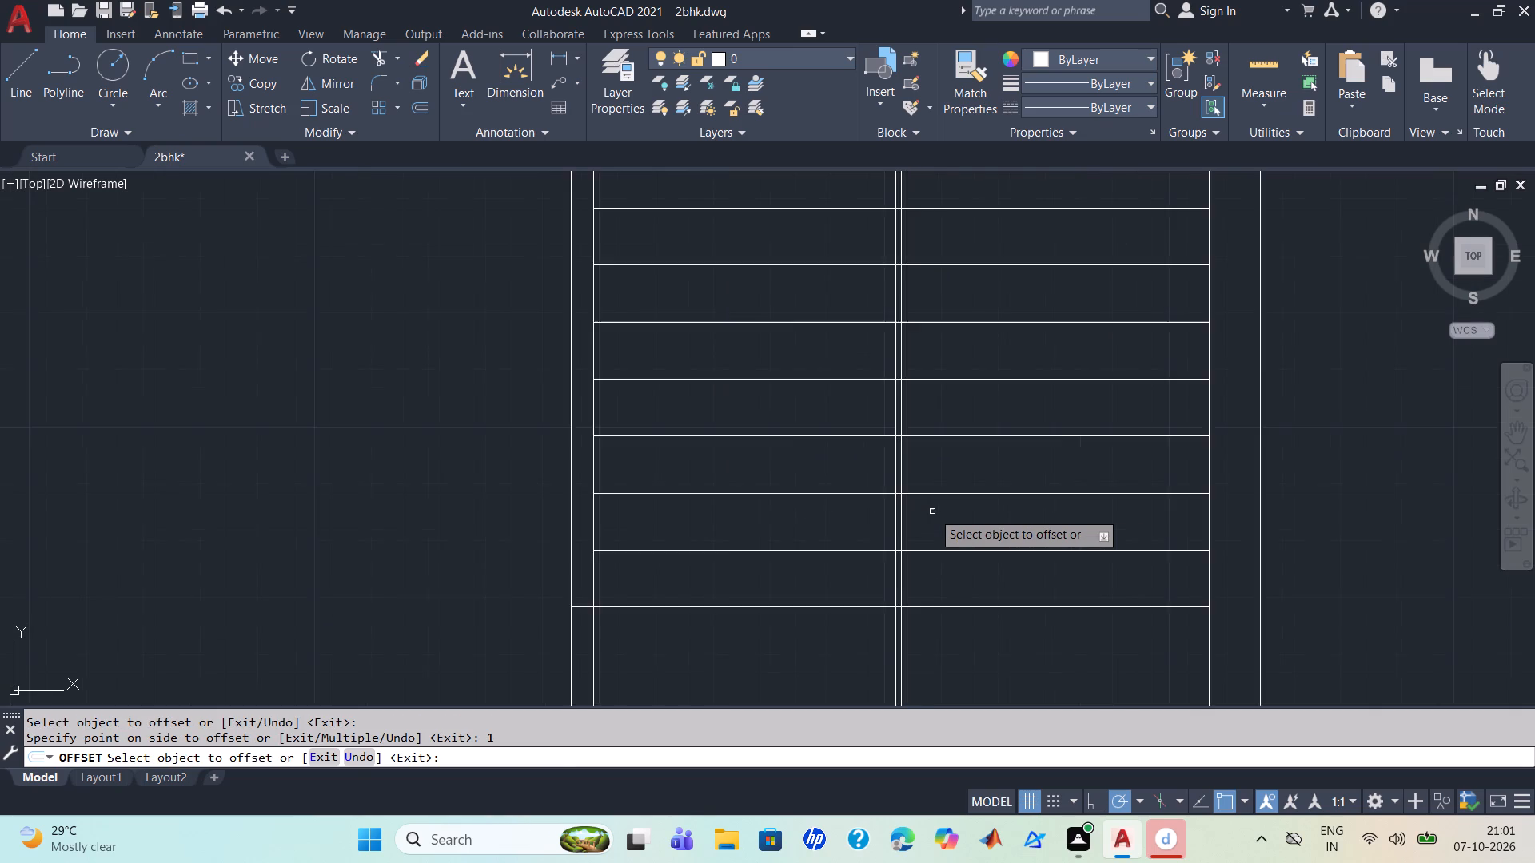
{"action": "scroll", "coordinate": [932, 511], "scroll_direction": "up", "scroll_amount": 1}
{"action": "key", "text": "Escape"}
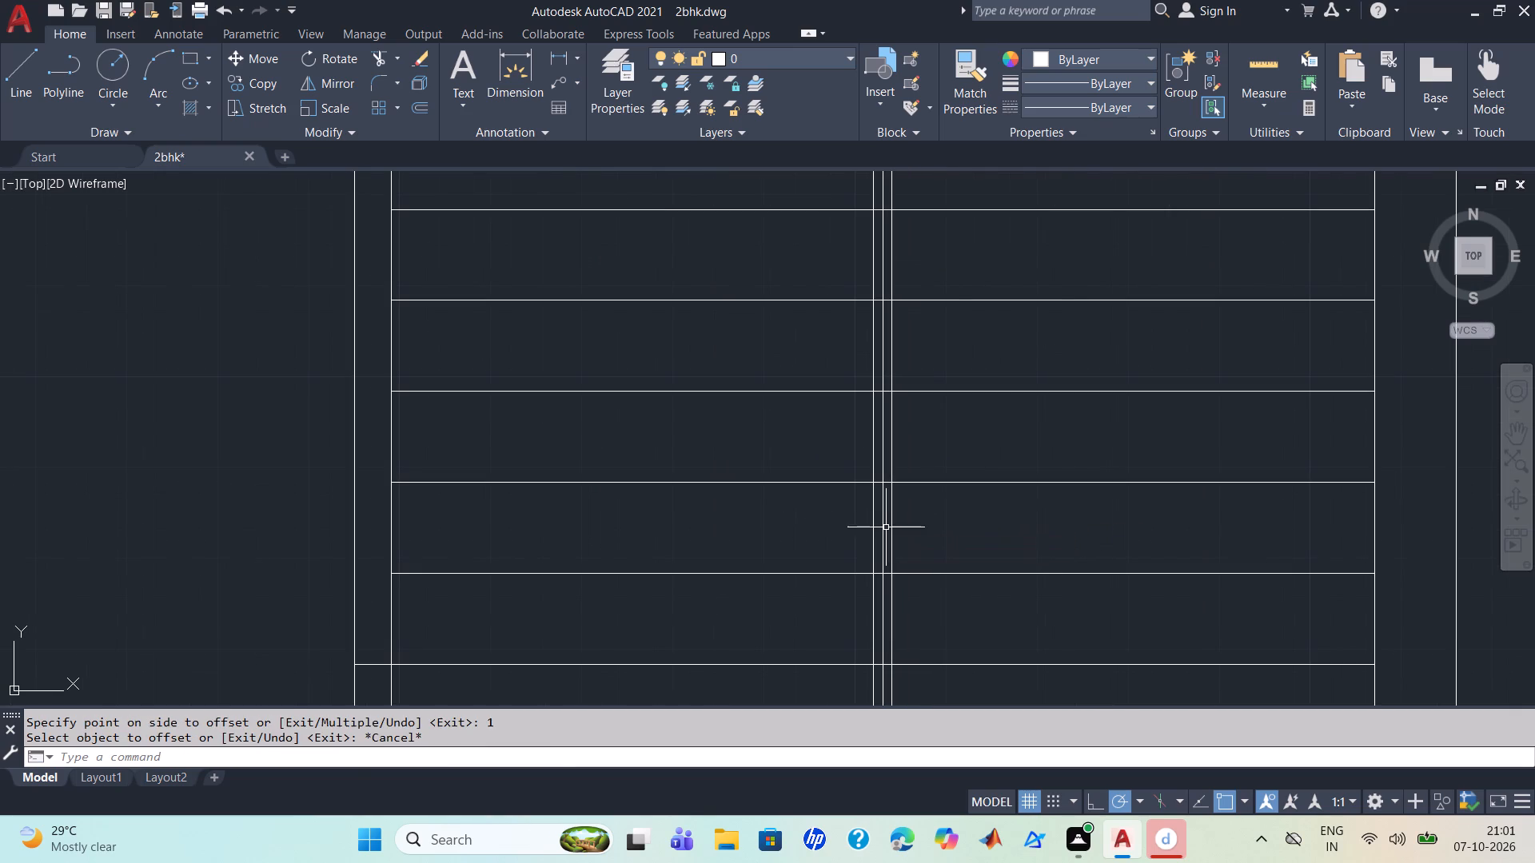
Erase the original middle line between the two closely spaced lengthwise lines.
{"action": "left_click", "coordinate": [884, 537]}
{"action": "key", "text": "Delete"}
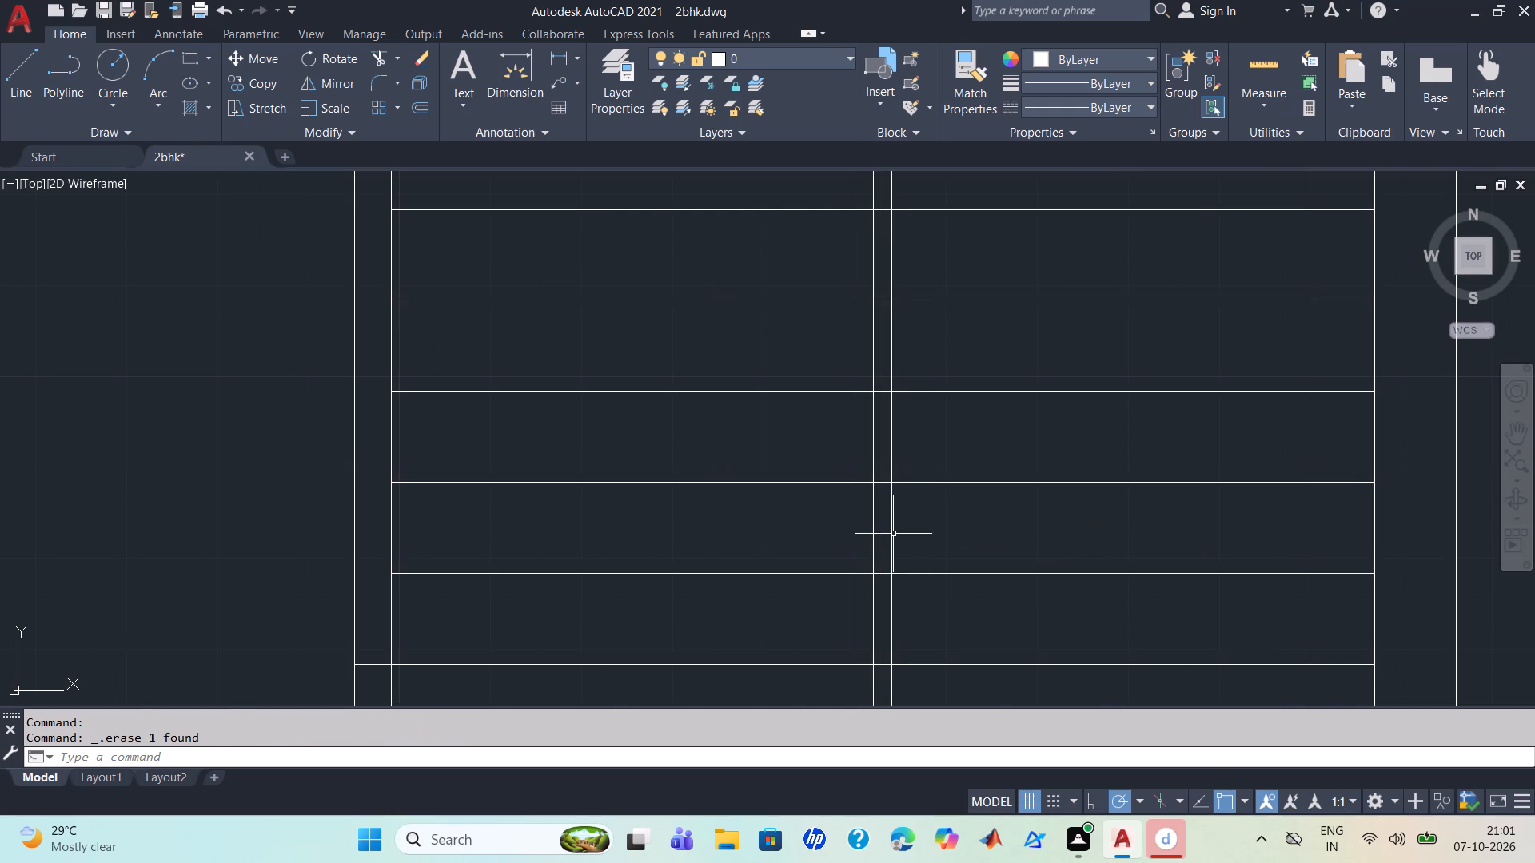
Trim the stair tread lines between the two closely spaced divider lines, from the lower treads up to the topmost one.
{"action": "scroll", "coordinate": [893, 534], "scroll_direction": "down", "scroll_amount": 2}
{"action": "scroll", "coordinate": [893, 534], "scroll_direction": "up", "scroll_amount": 3}
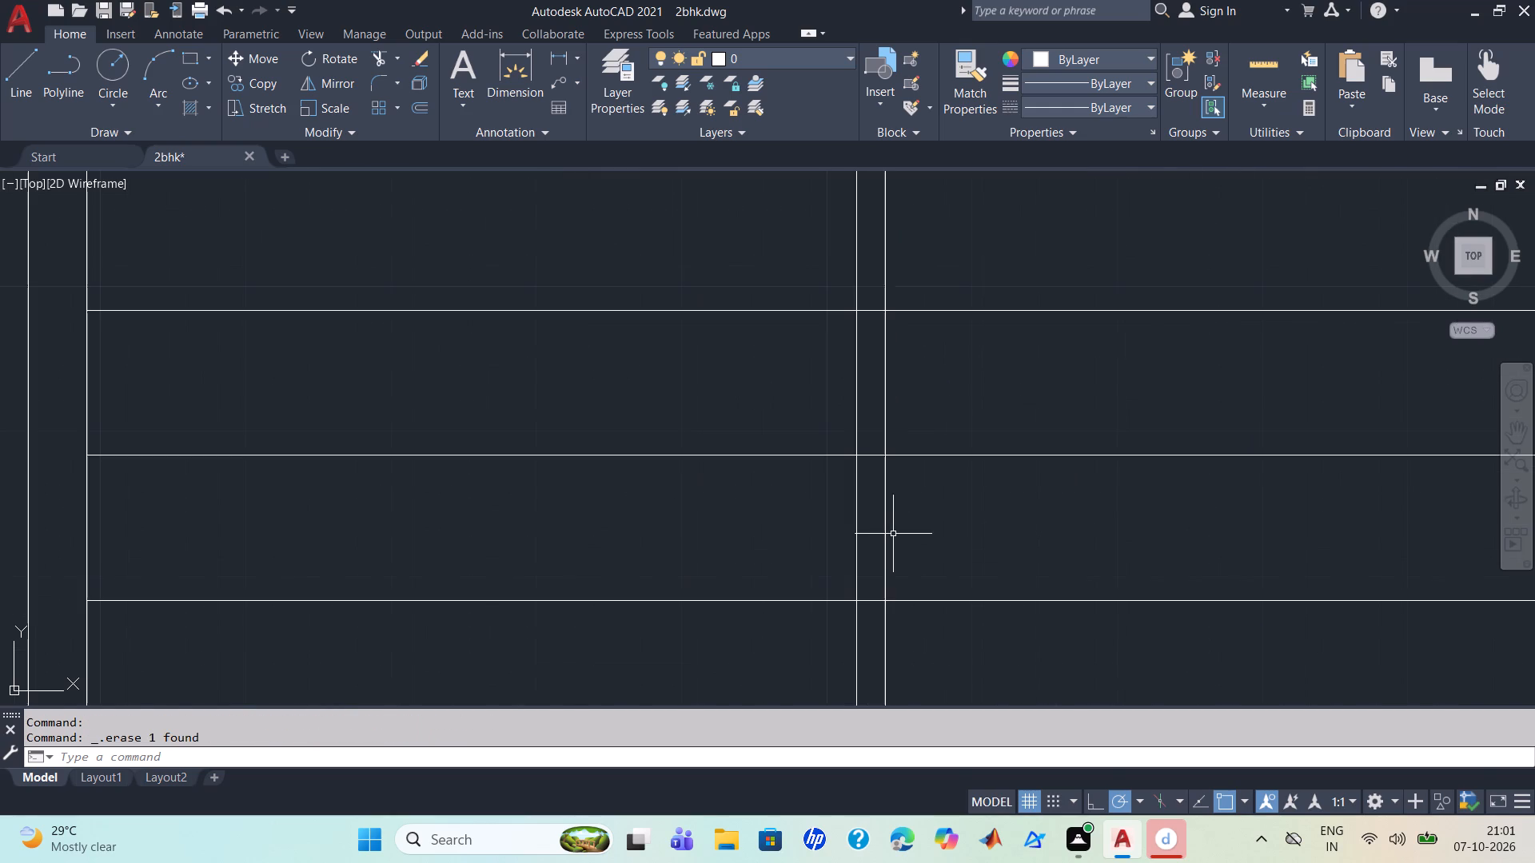
{"action": "type", "text": "tr"}
{"action": "key", "text": "Return"}
{"action": "left_click_drag", "start_coordinate": [875, 634], "coordinate": [872, 487]}
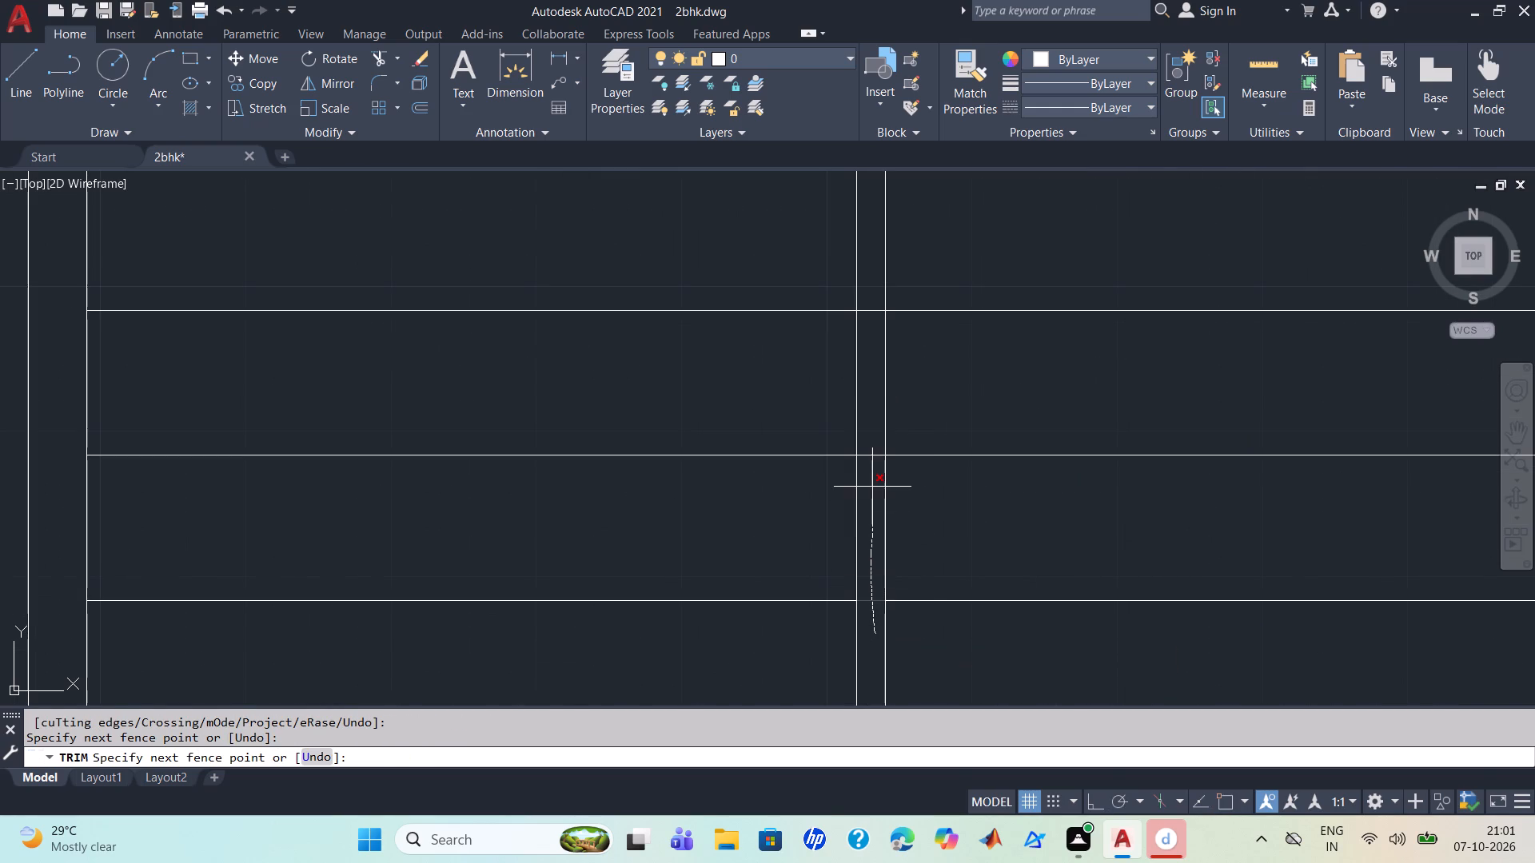
{"action": "left_click_drag", "start_coordinate": [872, 487], "coordinate": [873, 328]}
{"action": "left_click_drag", "start_coordinate": [873, 328], "coordinate": [873, 303]}
{"action": "middle_click_drag", "start_coordinate": [873, 302], "coordinate": [871, 522]}
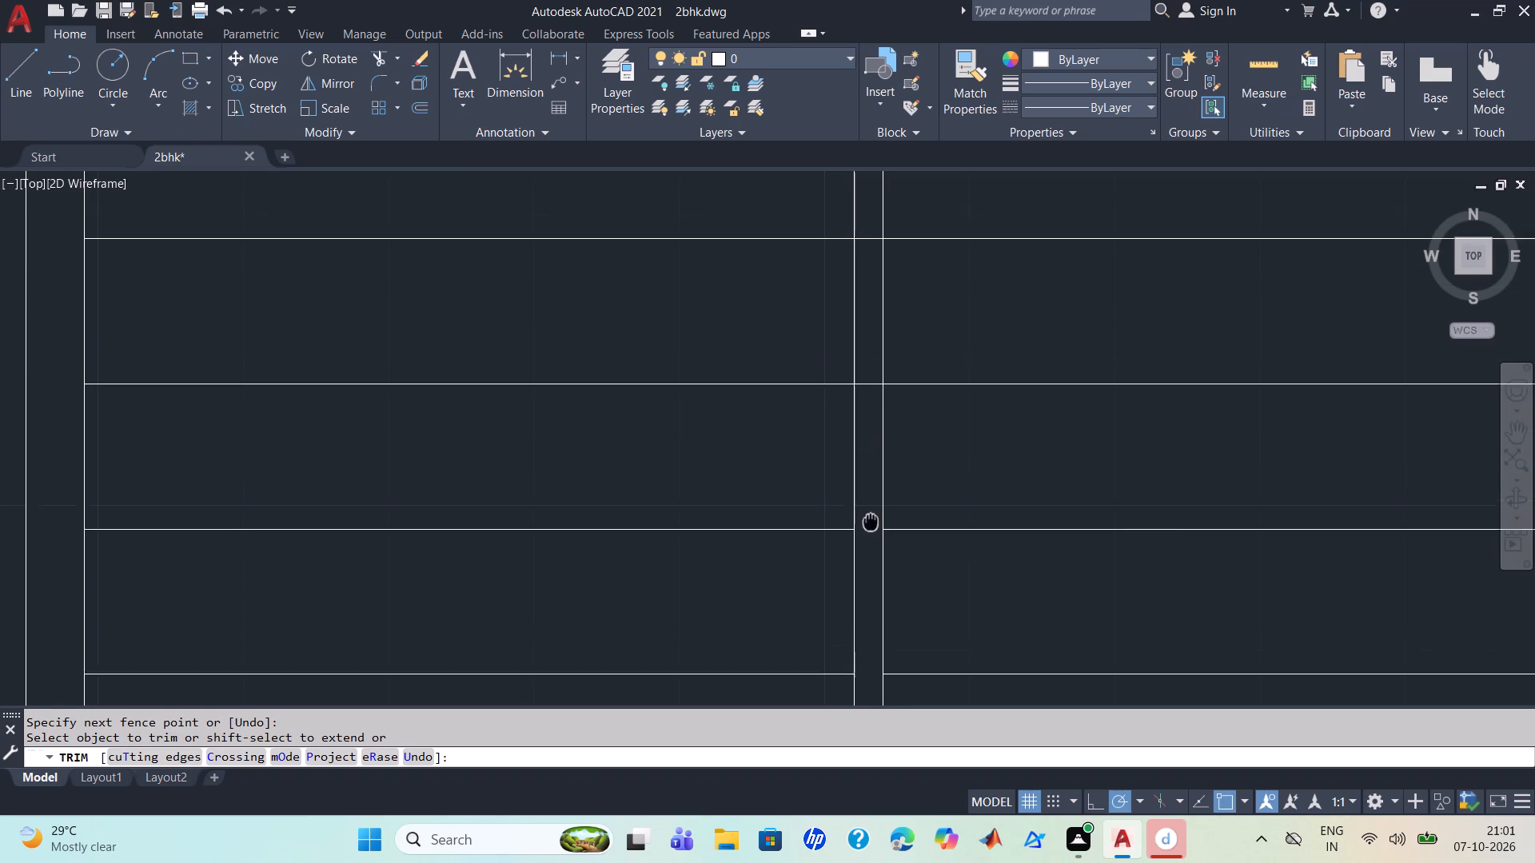
{"action": "middle_click_drag", "start_coordinate": [871, 522], "coordinate": [870, 524]}
{"action": "left_click_drag", "start_coordinate": [869, 433], "coordinate": [869, 256]}
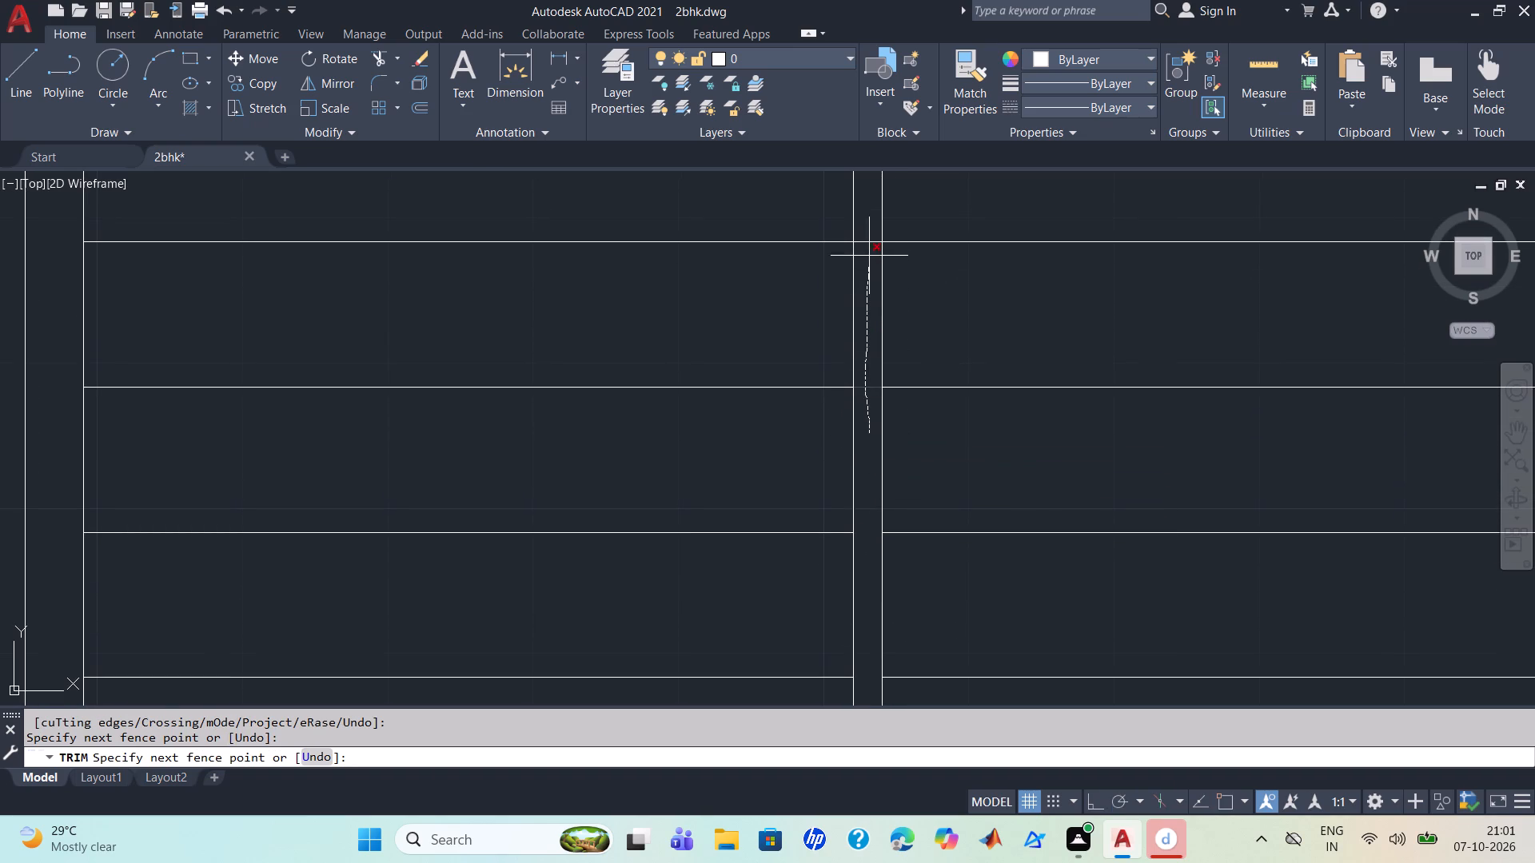
{"action": "left_click_drag", "start_coordinate": [869, 256], "coordinate": [869, 235]}
{"action": "scroll", "coordinate": [868, 235], "scroll_direction": "down", "scroll_amount": 1}
{"action": "middle_click_drag", "start_coordinate": [868, 235], "coordinate": [864, 392]}
{"action": "scroll", "coordinate": [868, 235], "scroll_direction": "down", "scroll_amount": 1}
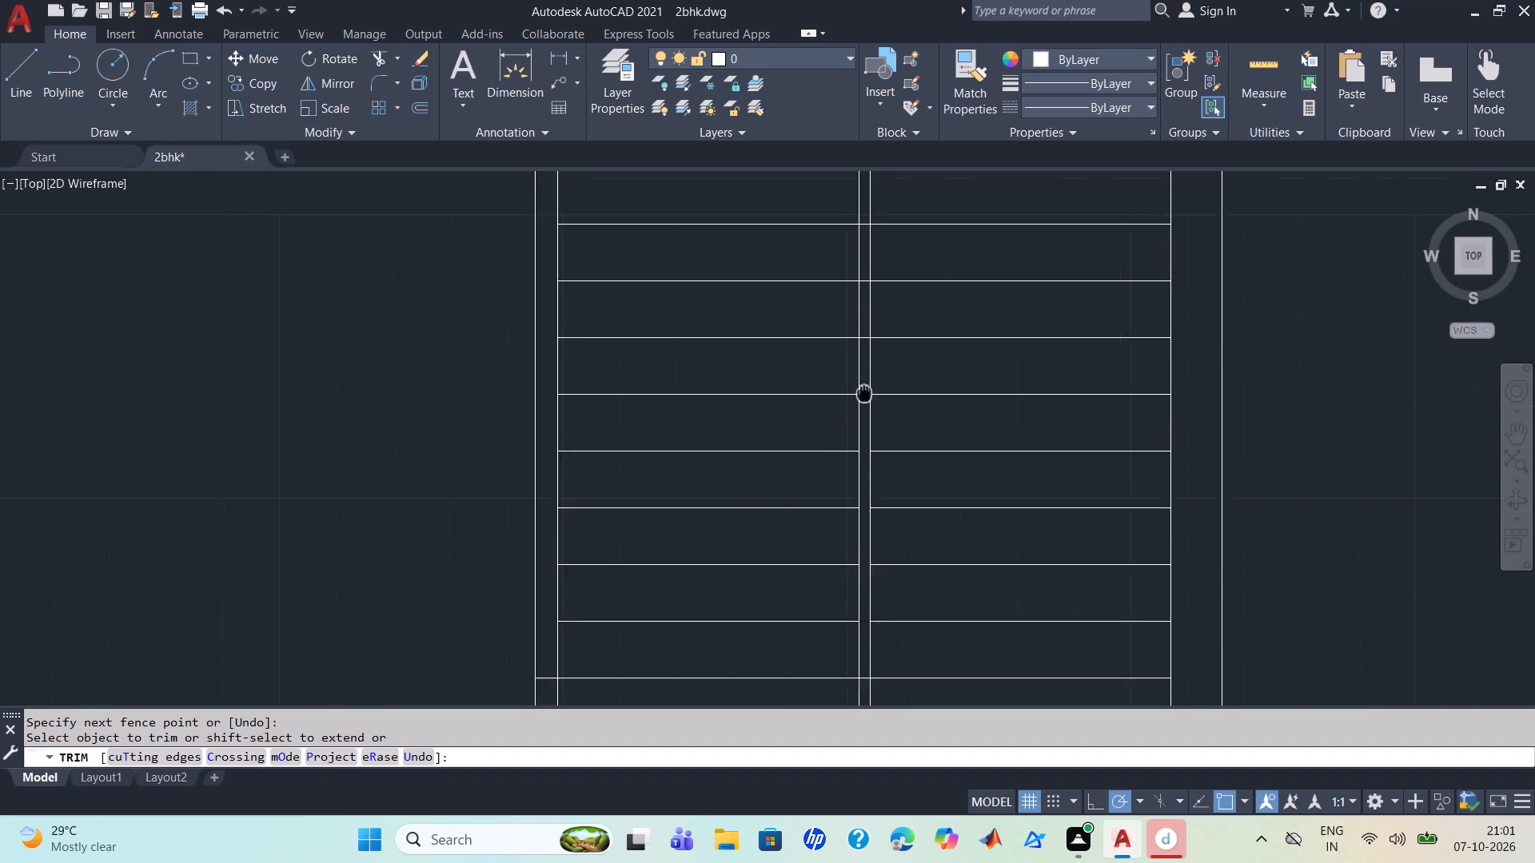
{"action": "middle_click_drag", "start_coordinate": [864, 392], "coordinate": [862, 424]}
{"action": "scroll", "coordinate": [863, 391], "scroll_direction": "up", "scroll_amount": 2}
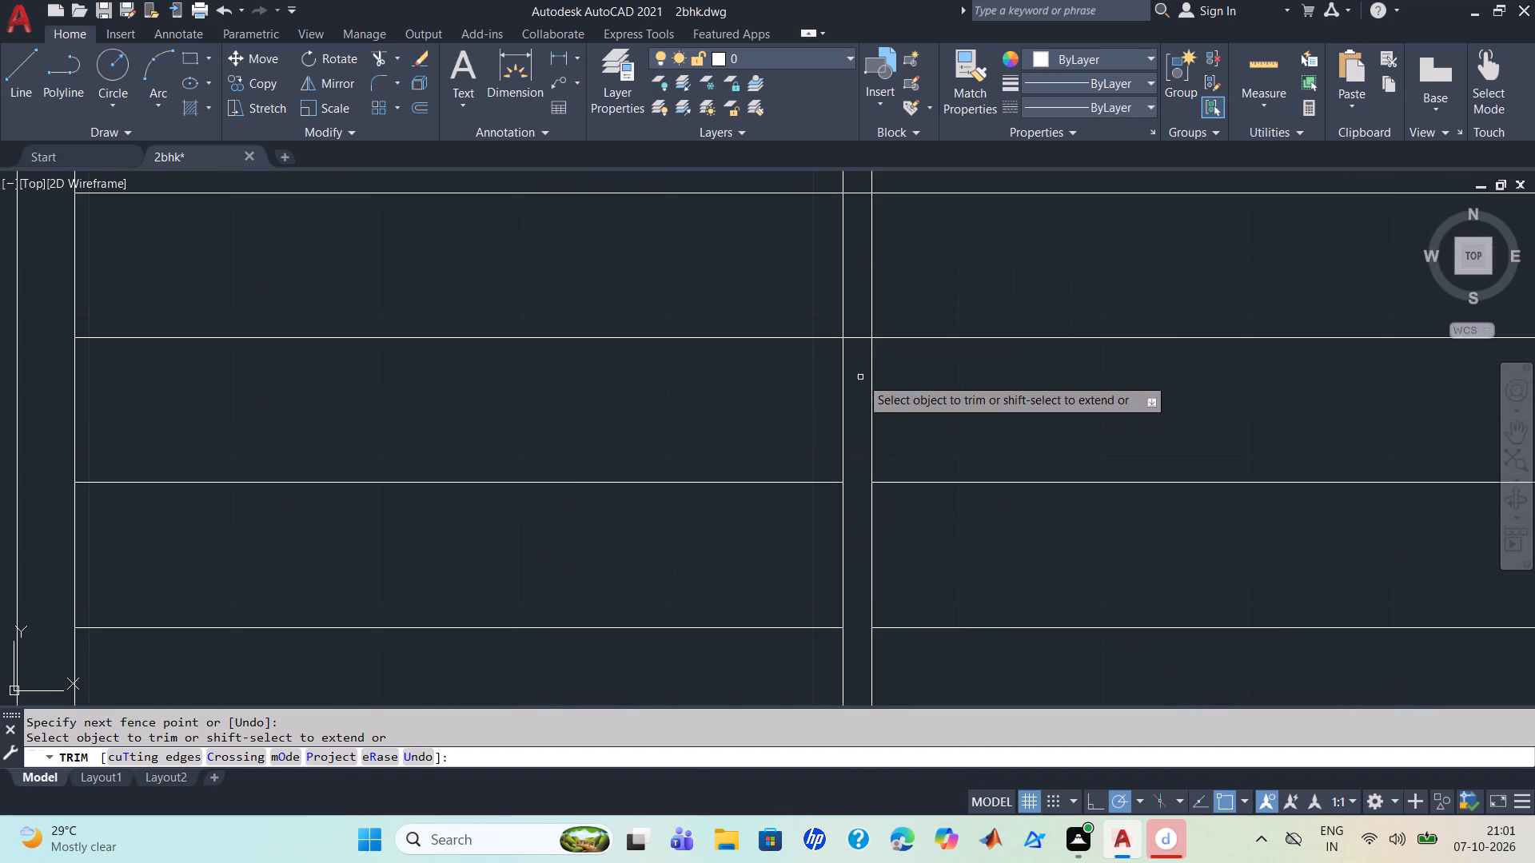
{"action": "left_click_drag", "start_coordinate": [855, 360], "coordinate": [860, 200]}
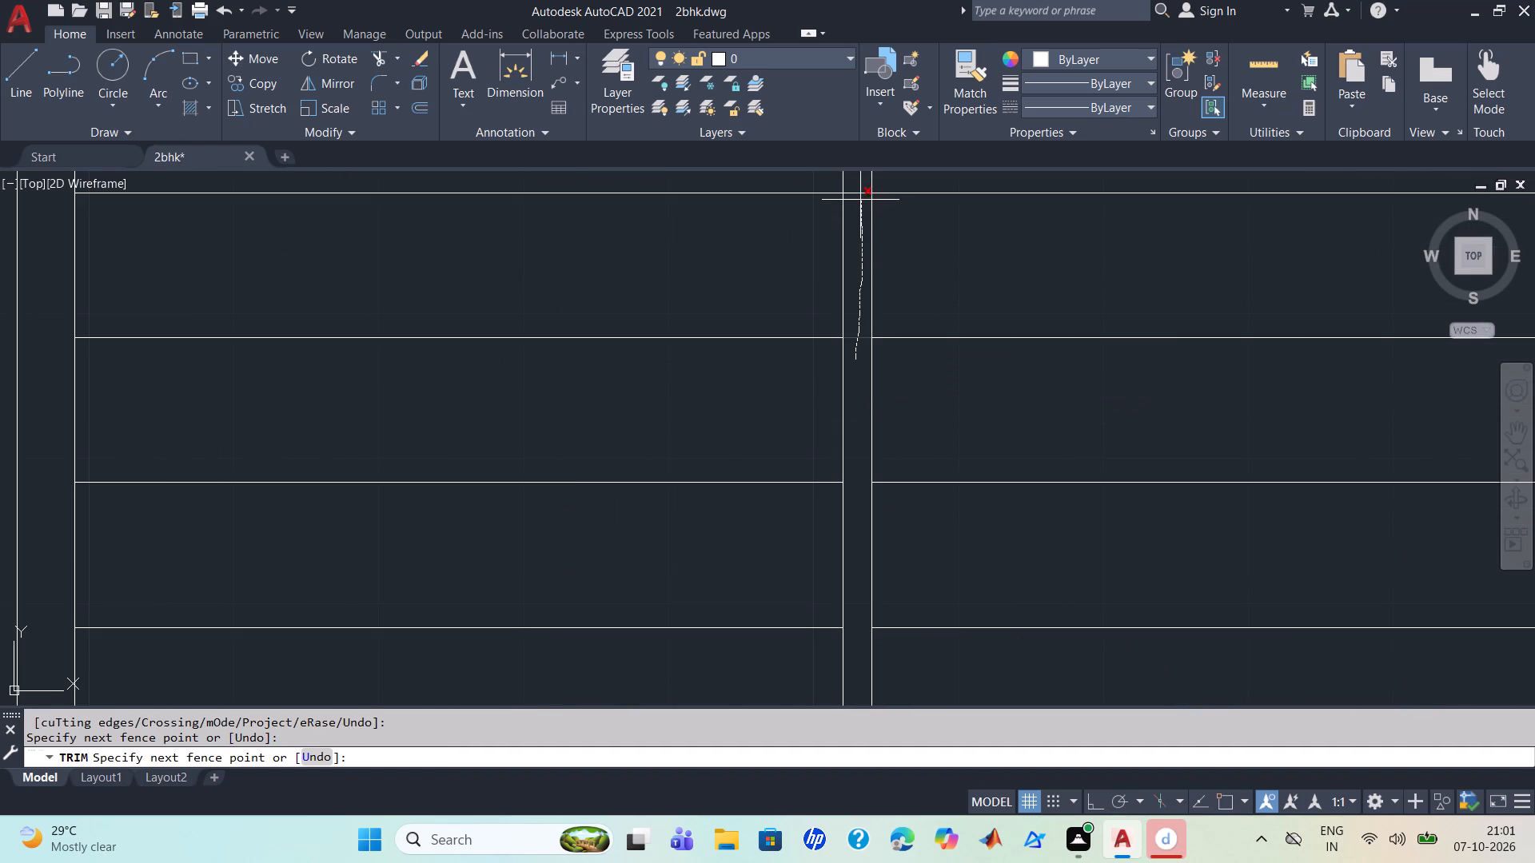
{"action": "left_click_drag", "start_coordinate": [860, 200], "coordinate": [860, 185]}
{"action": "middle_click_drag", "start_coordinate": [860, 185], "coordinate": [860, 471]}
{"action": "scroll", "coordinate": [860, 471], "scroll_direction": "down", "scroll_amount": 2}
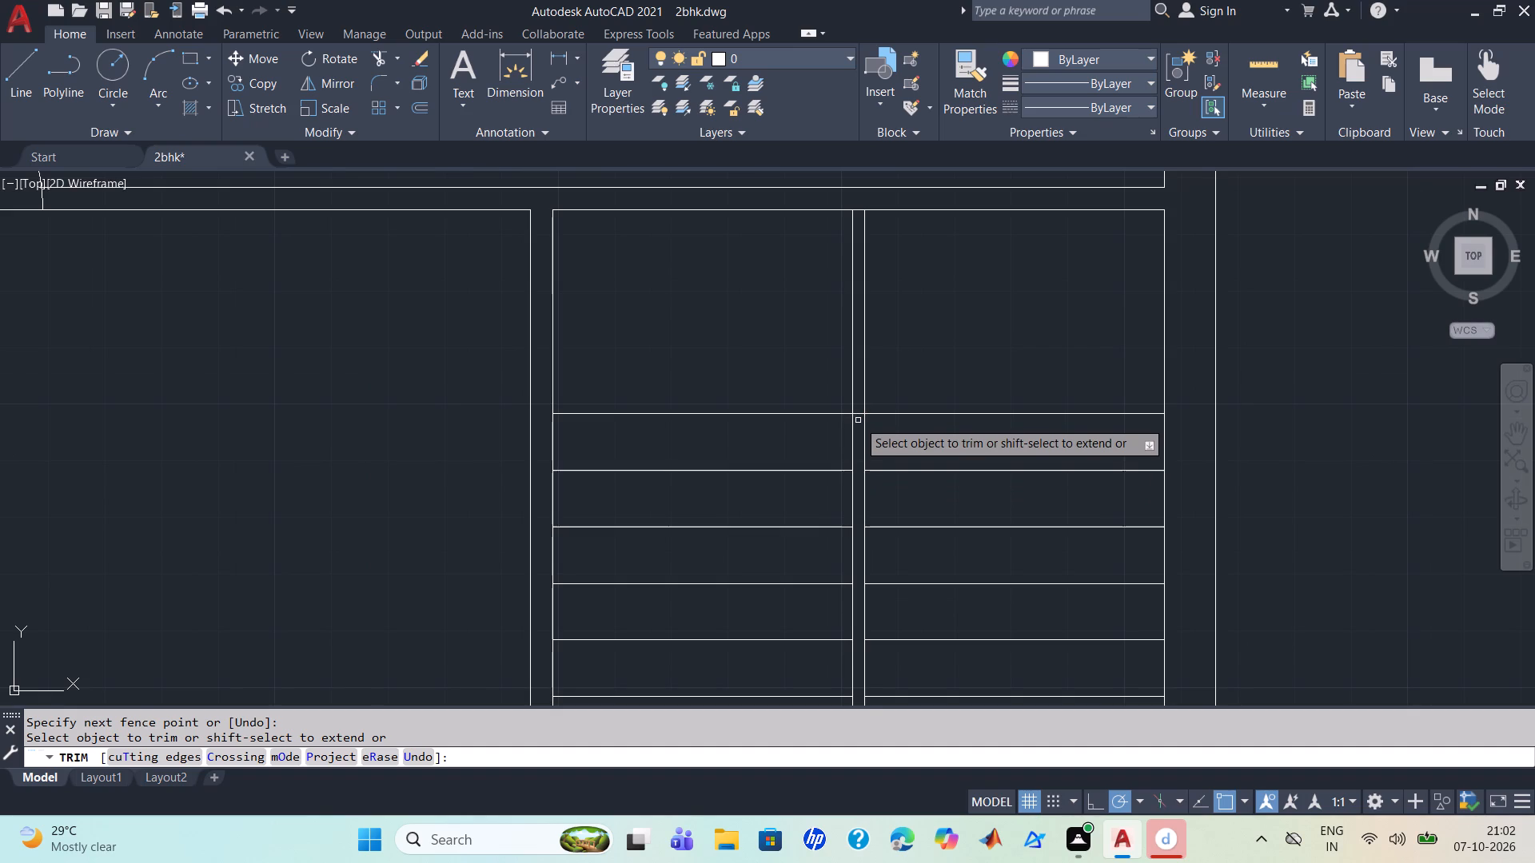
Trim the two central divider lines below the lowest crosswise line of the staircase.
{"action": "scroll", "coordinate": [858, 420], "scroll_direction": "down", "scroll_amount": 1}
{"action": "middle_click_drag", "start_coordinate": [878, 650], "coordinate": [863, 393]}
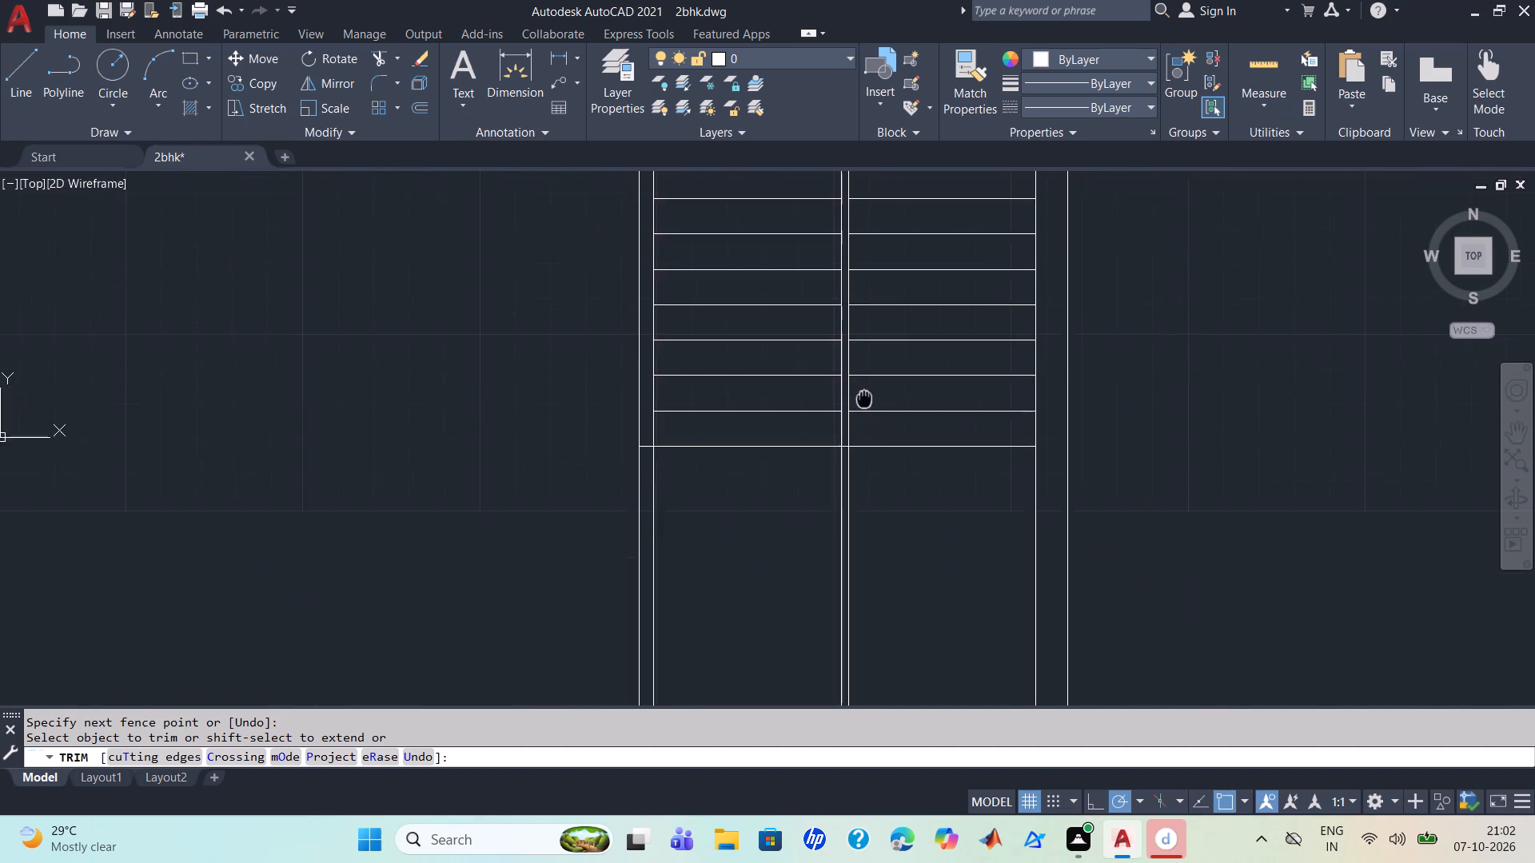
{"action": "middle_click_drag", "start_coordinate": [863, 393], "coordinate": [863, 381]}
{"action": "left_click_drag", "start_coordinate": [914, 641], "coordinate": [835, 633]}
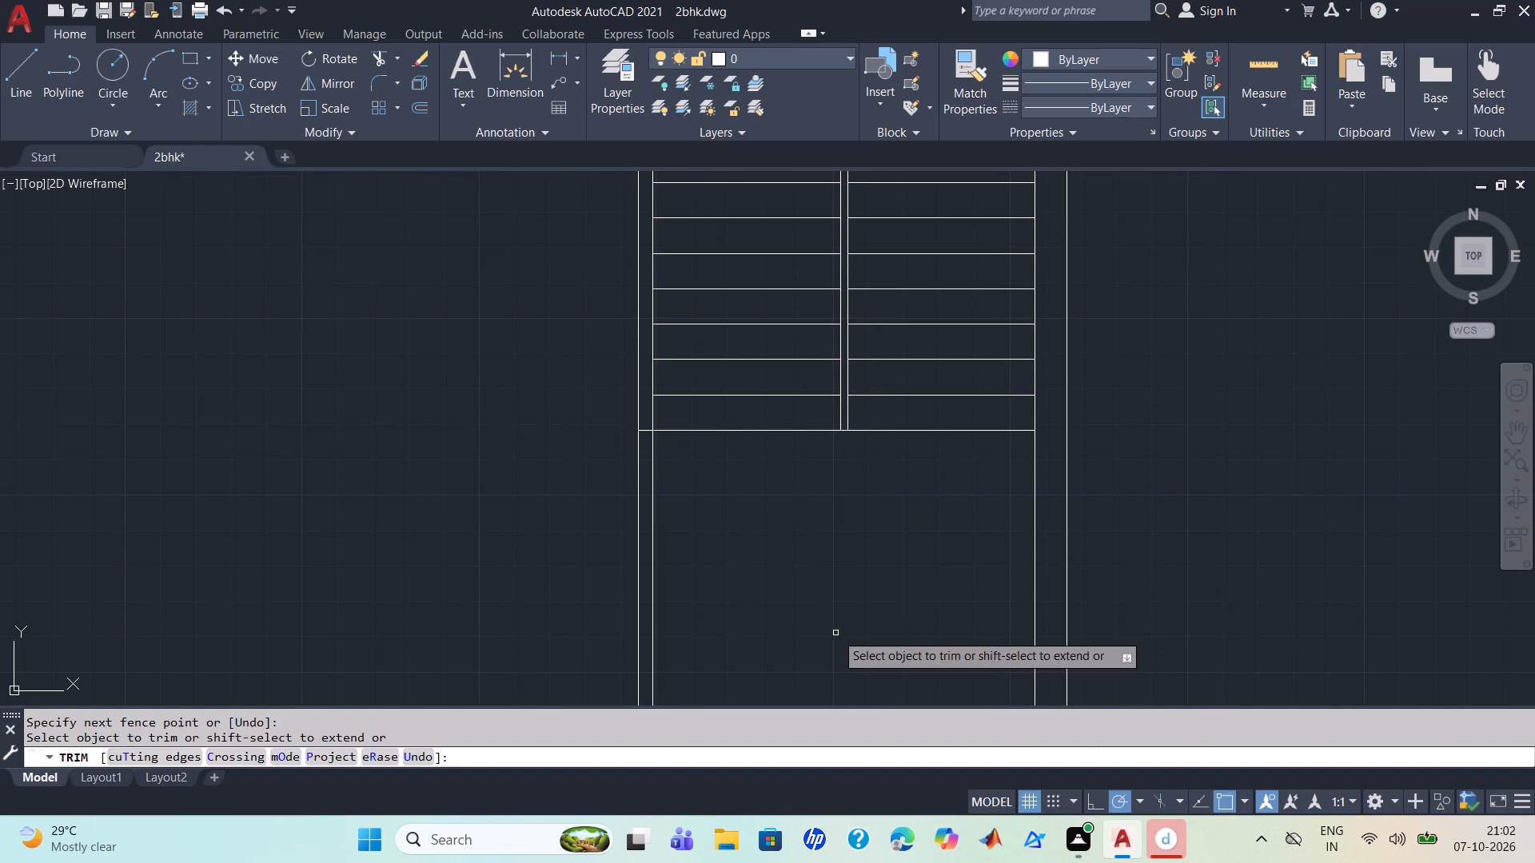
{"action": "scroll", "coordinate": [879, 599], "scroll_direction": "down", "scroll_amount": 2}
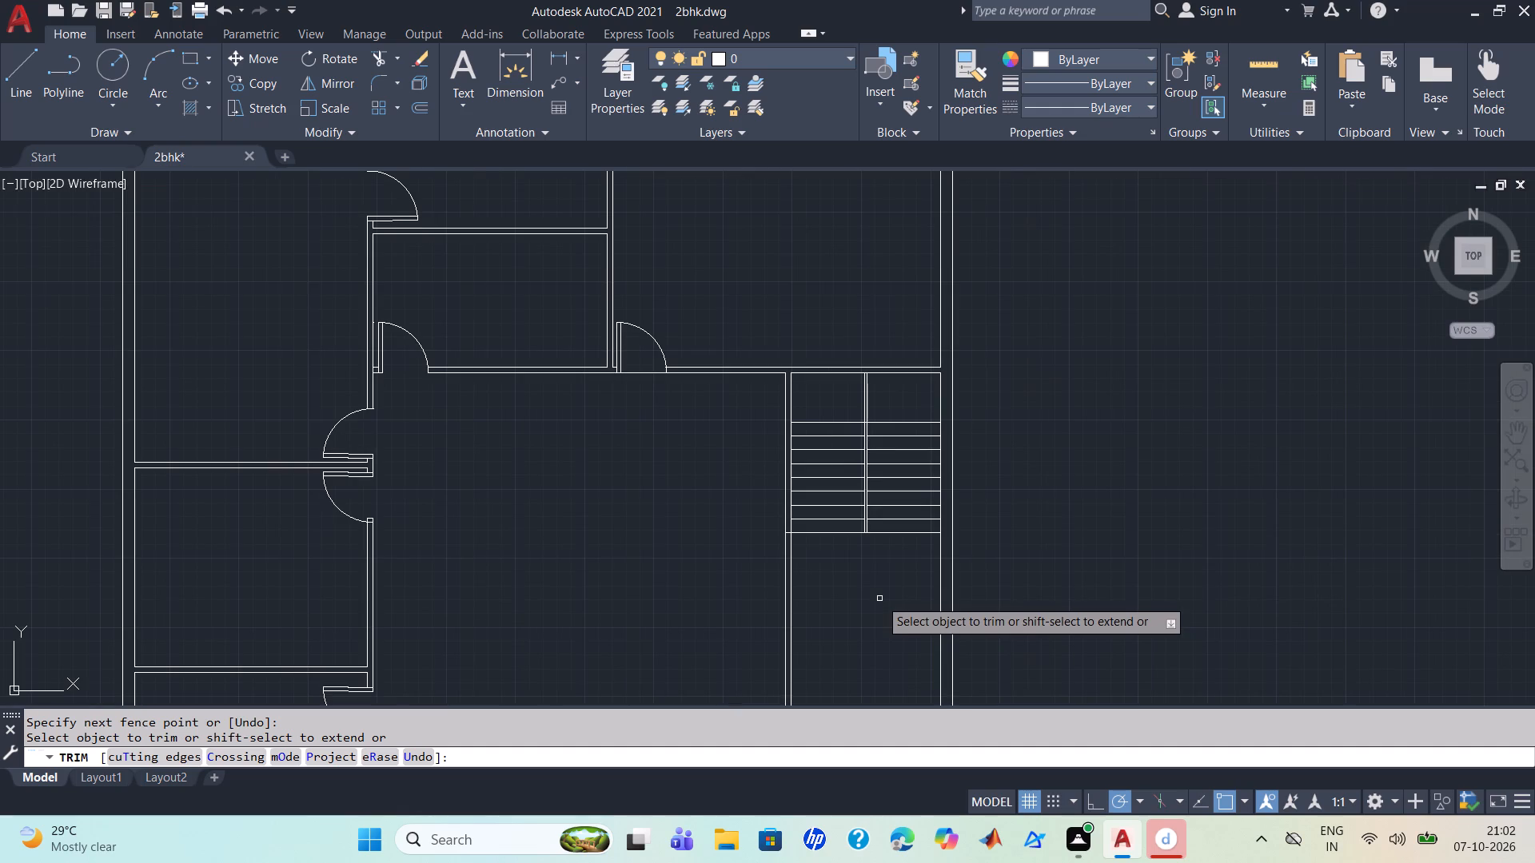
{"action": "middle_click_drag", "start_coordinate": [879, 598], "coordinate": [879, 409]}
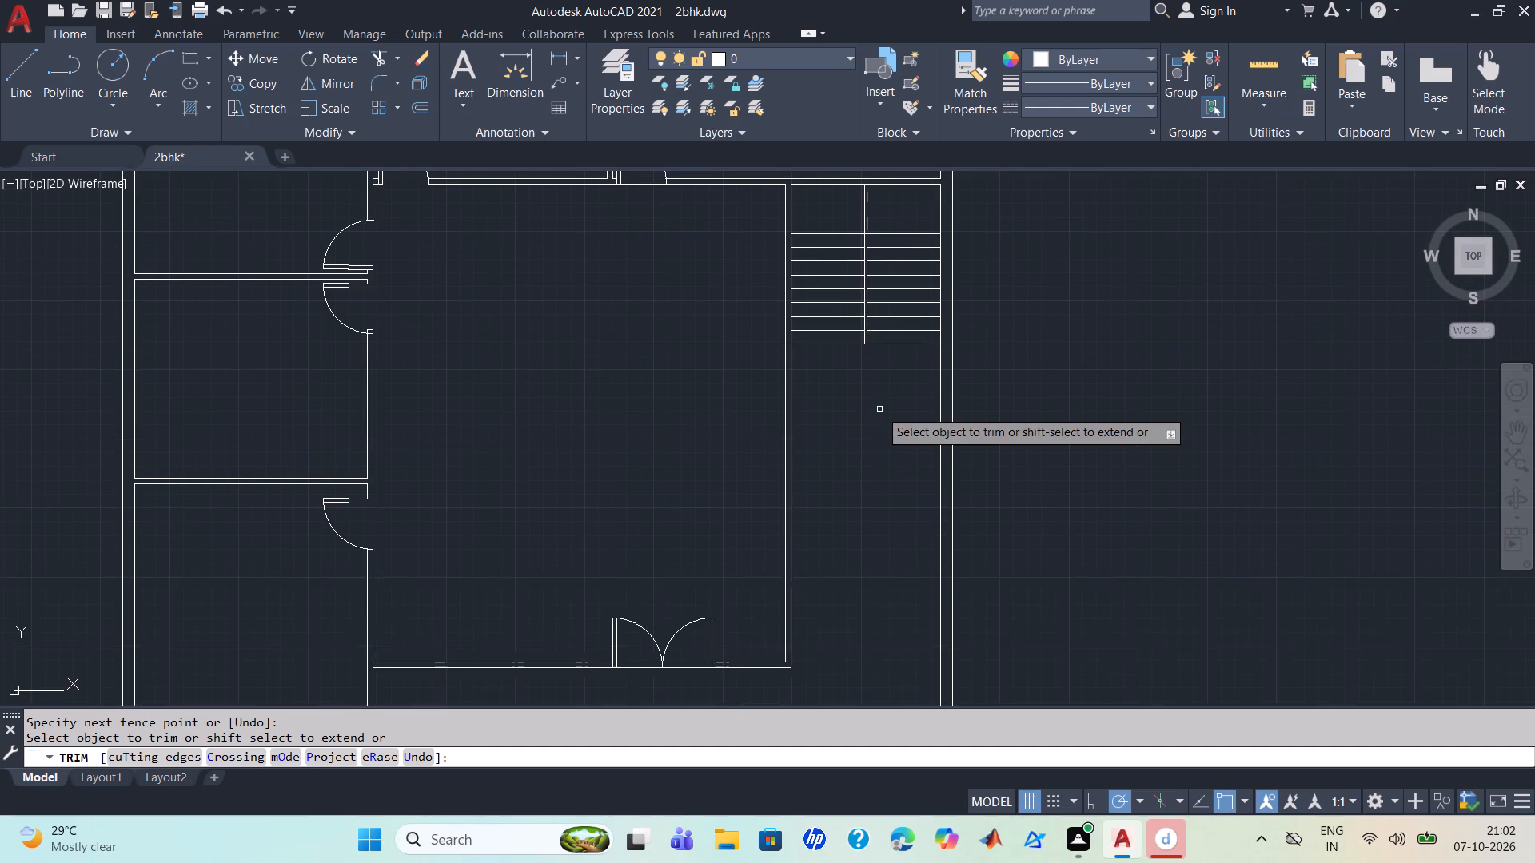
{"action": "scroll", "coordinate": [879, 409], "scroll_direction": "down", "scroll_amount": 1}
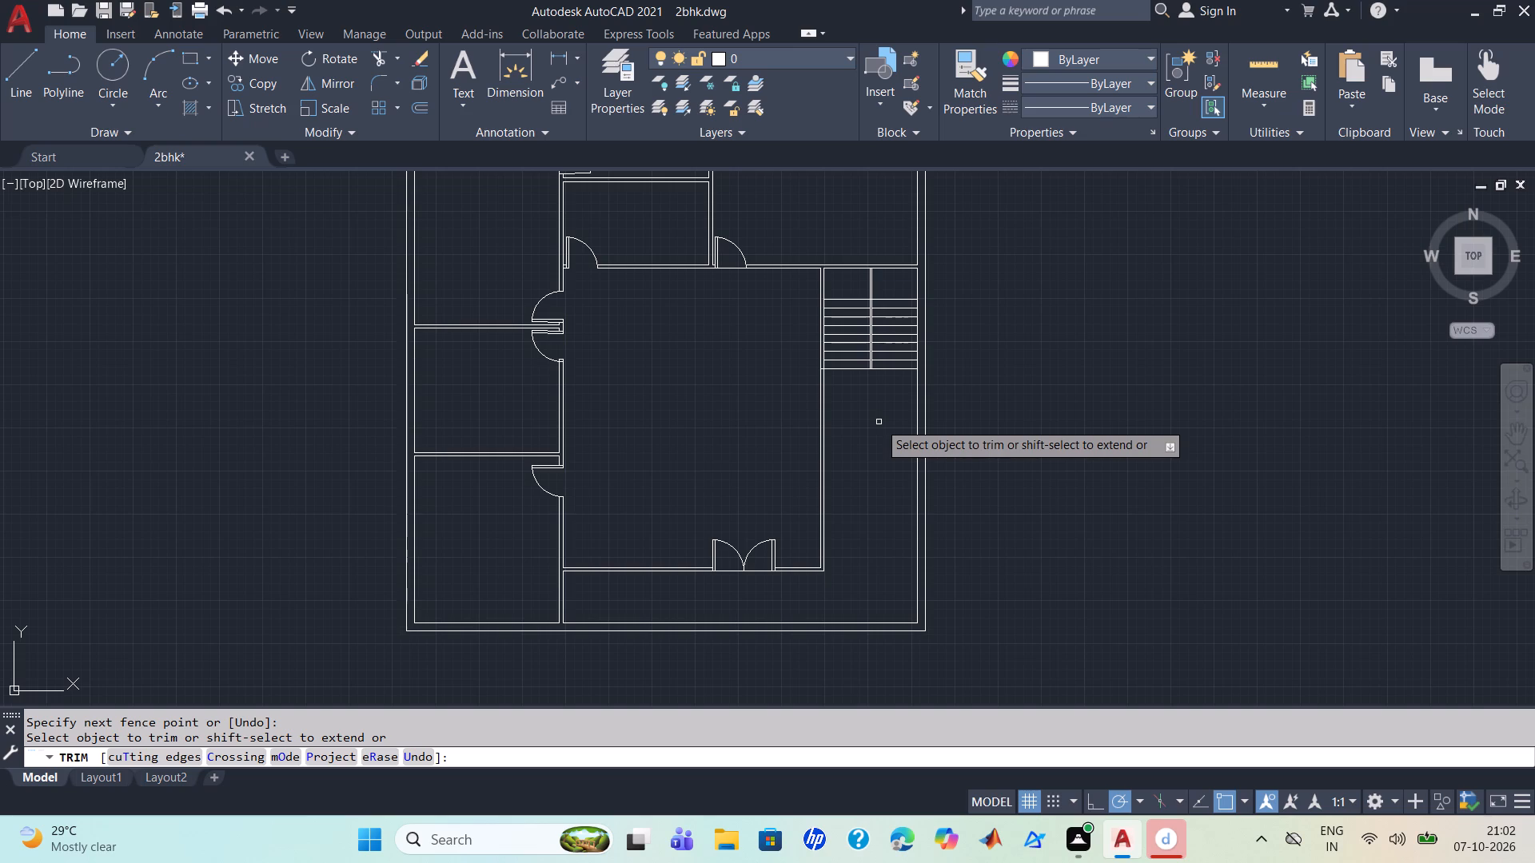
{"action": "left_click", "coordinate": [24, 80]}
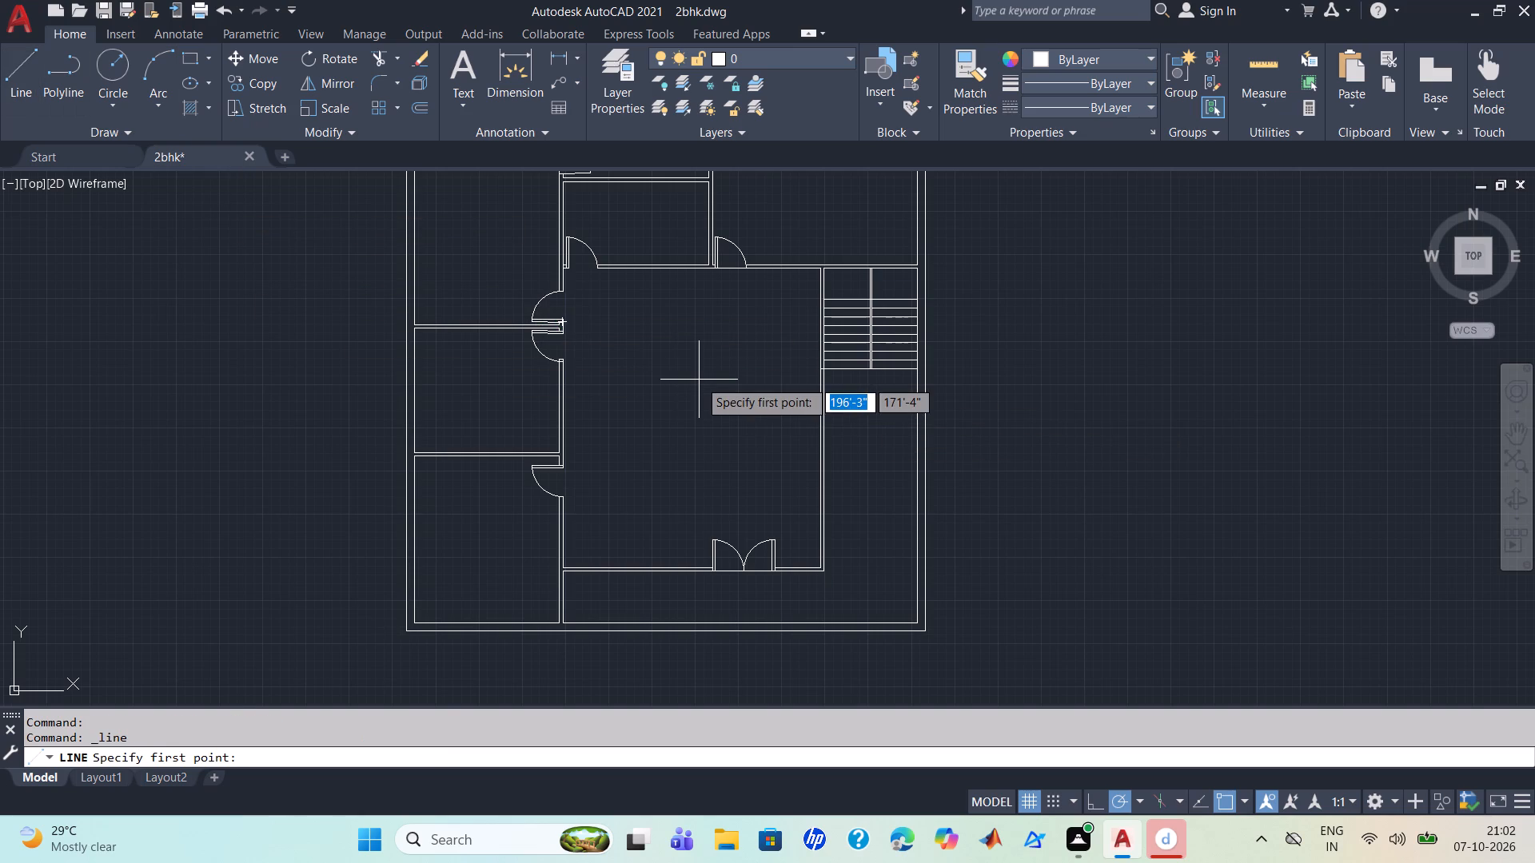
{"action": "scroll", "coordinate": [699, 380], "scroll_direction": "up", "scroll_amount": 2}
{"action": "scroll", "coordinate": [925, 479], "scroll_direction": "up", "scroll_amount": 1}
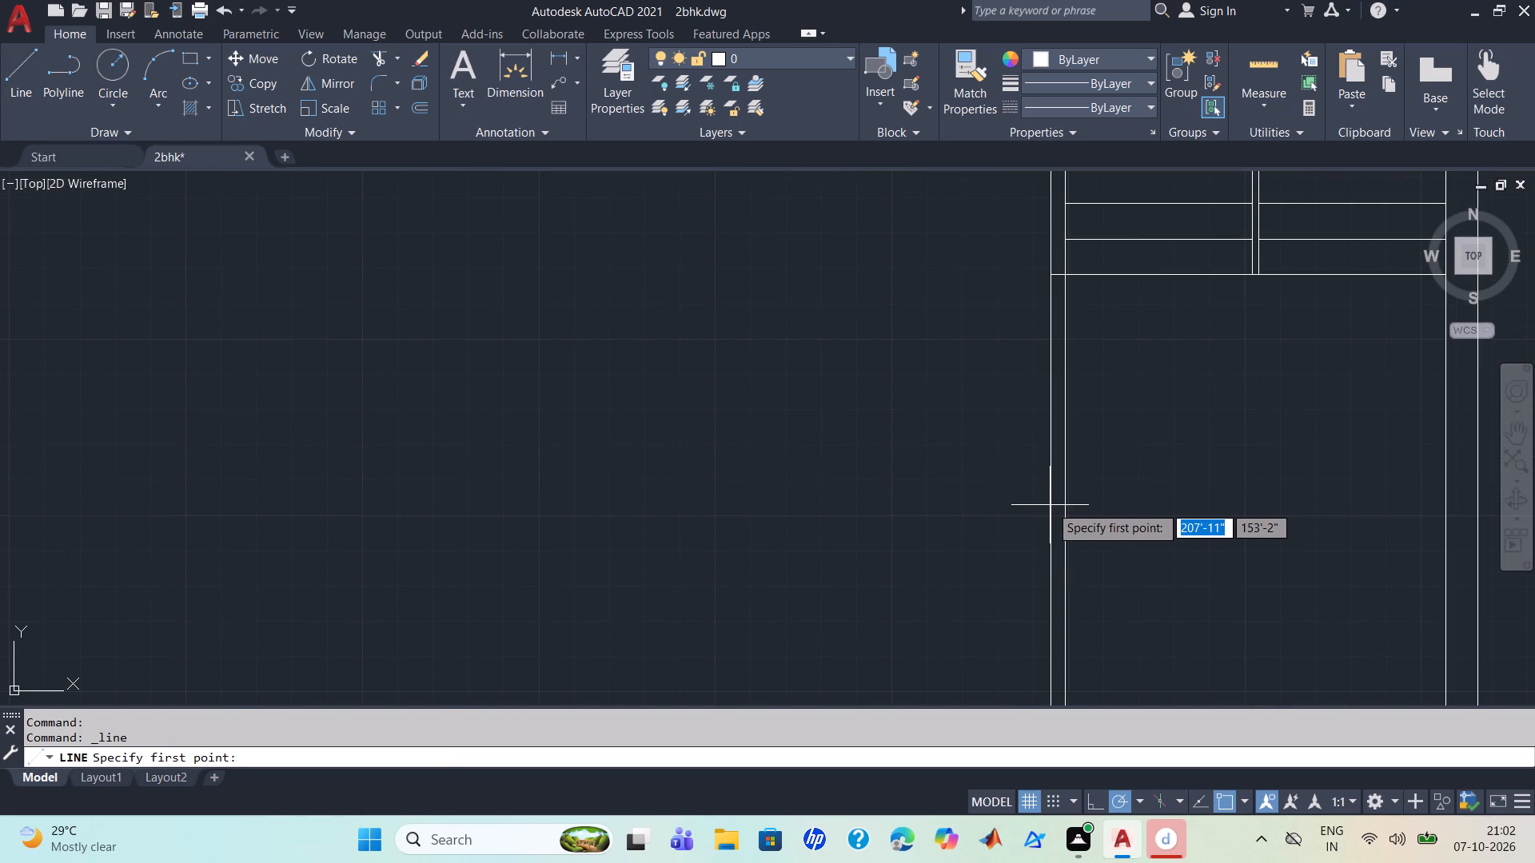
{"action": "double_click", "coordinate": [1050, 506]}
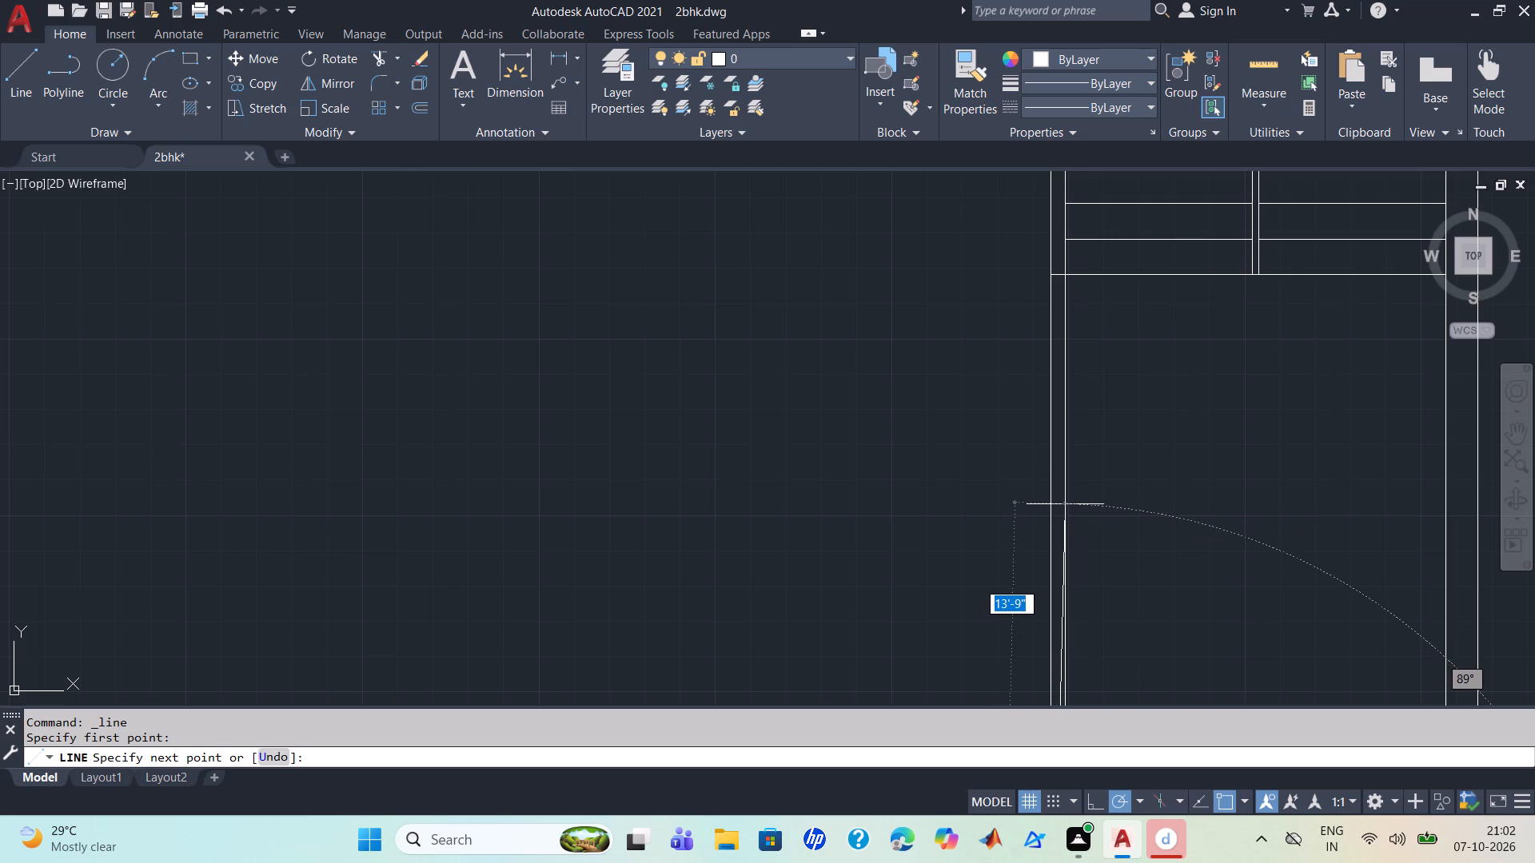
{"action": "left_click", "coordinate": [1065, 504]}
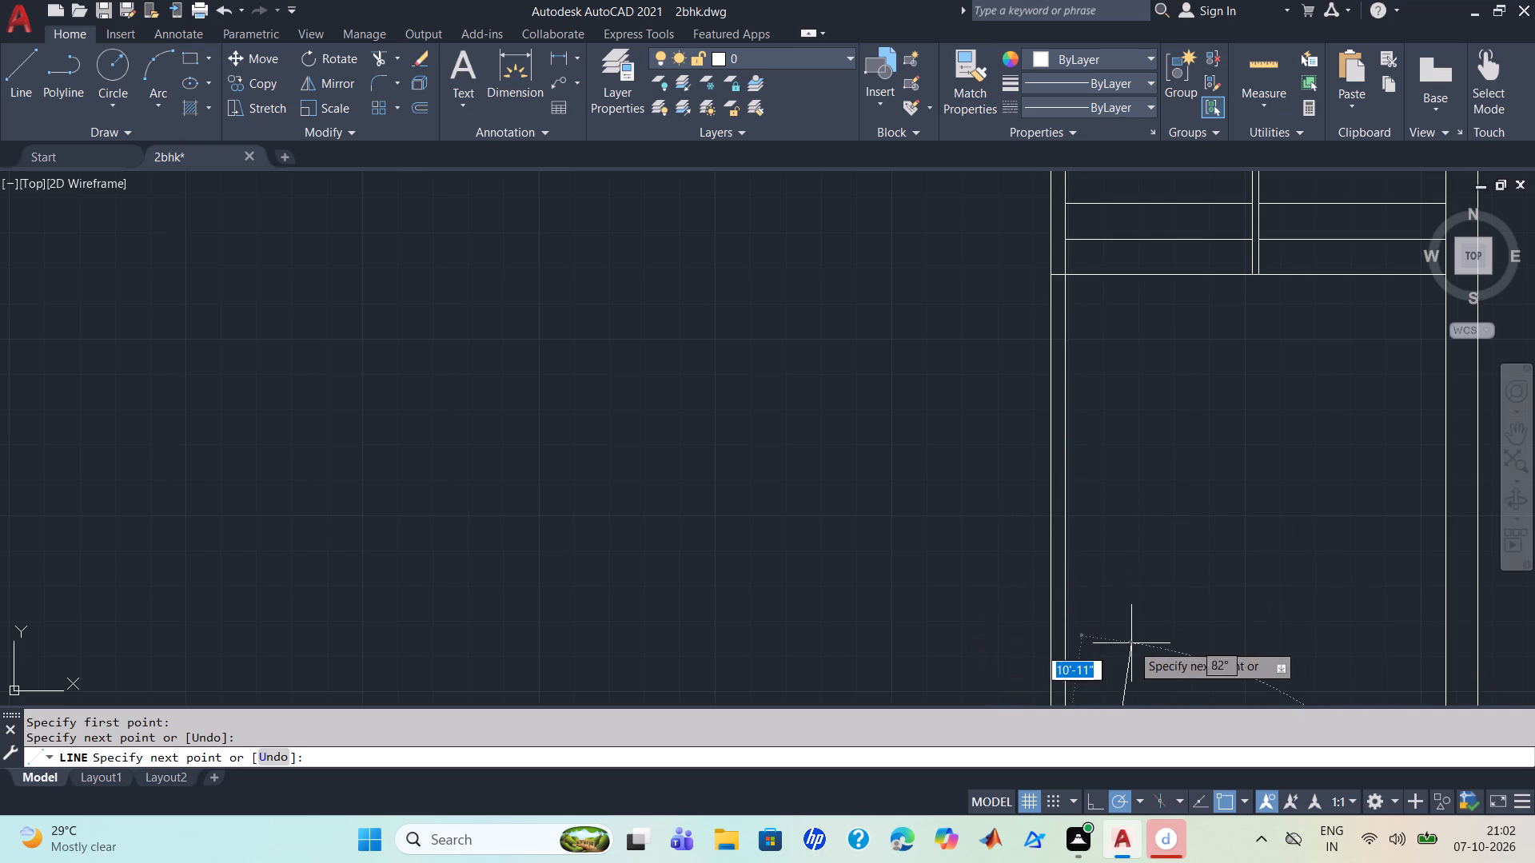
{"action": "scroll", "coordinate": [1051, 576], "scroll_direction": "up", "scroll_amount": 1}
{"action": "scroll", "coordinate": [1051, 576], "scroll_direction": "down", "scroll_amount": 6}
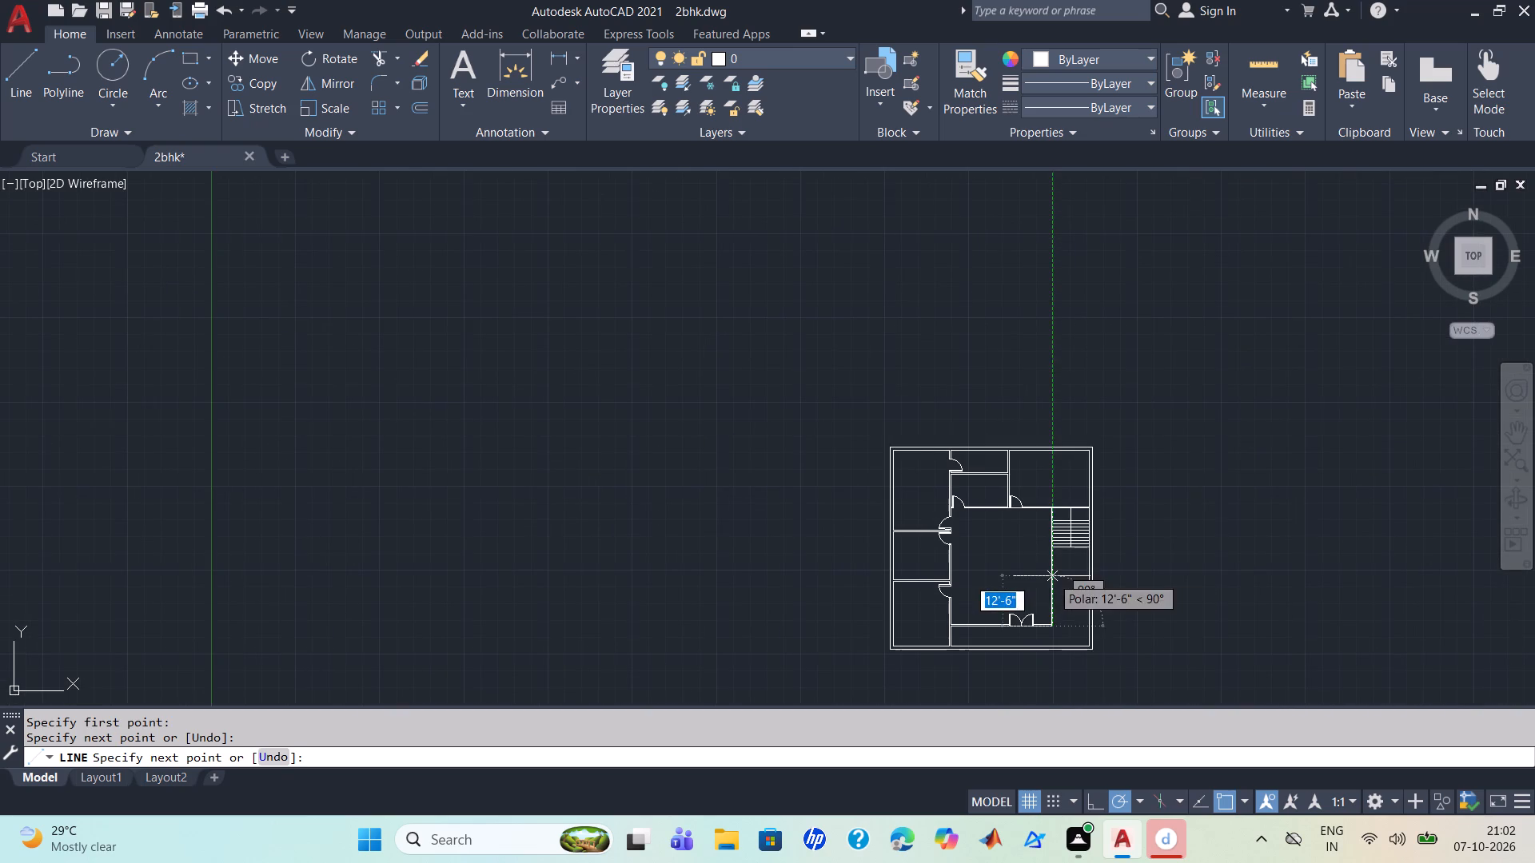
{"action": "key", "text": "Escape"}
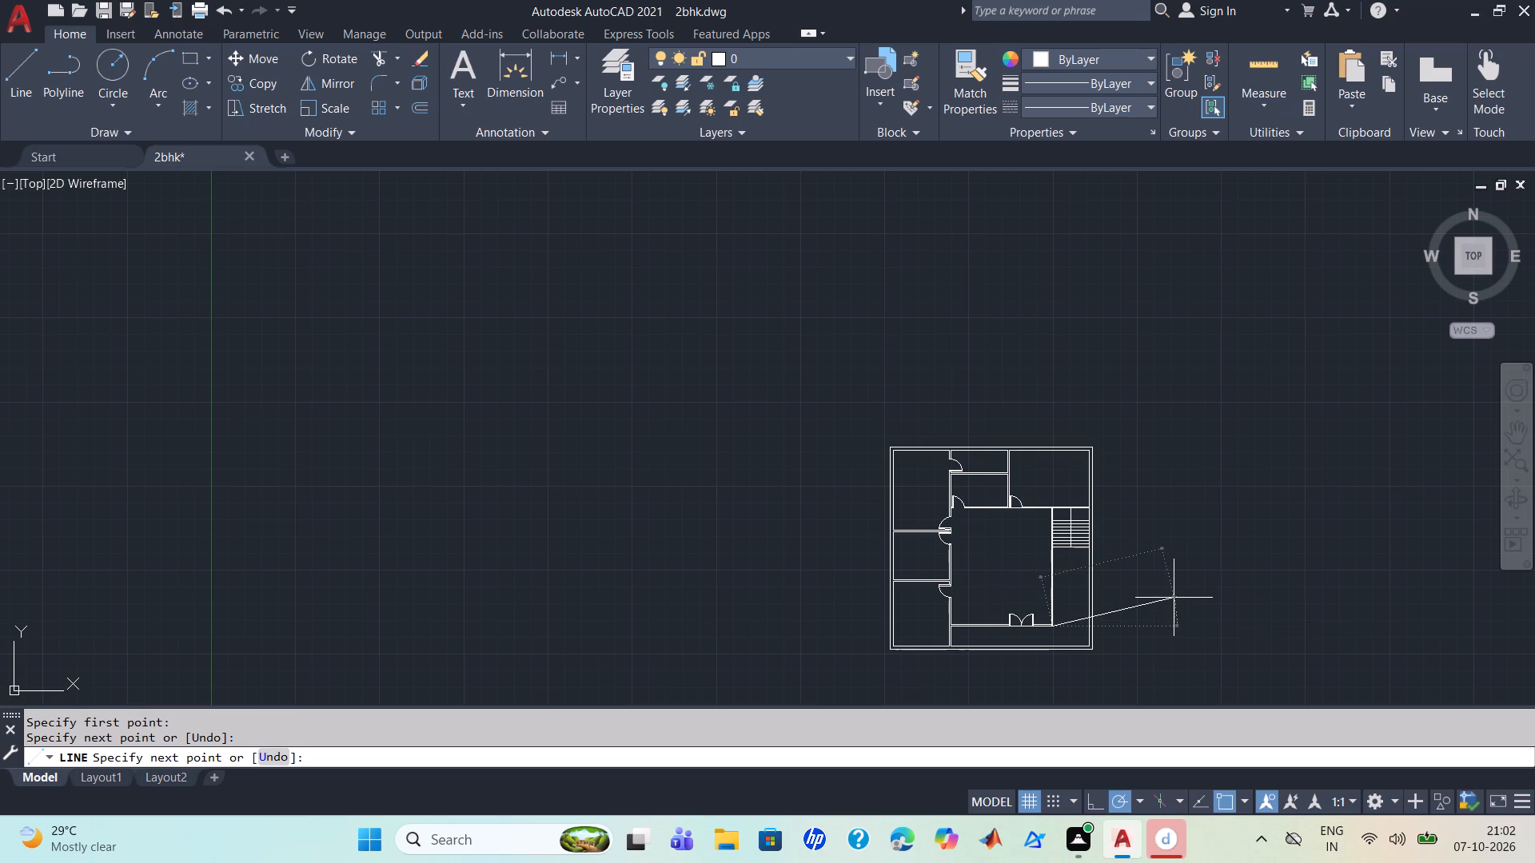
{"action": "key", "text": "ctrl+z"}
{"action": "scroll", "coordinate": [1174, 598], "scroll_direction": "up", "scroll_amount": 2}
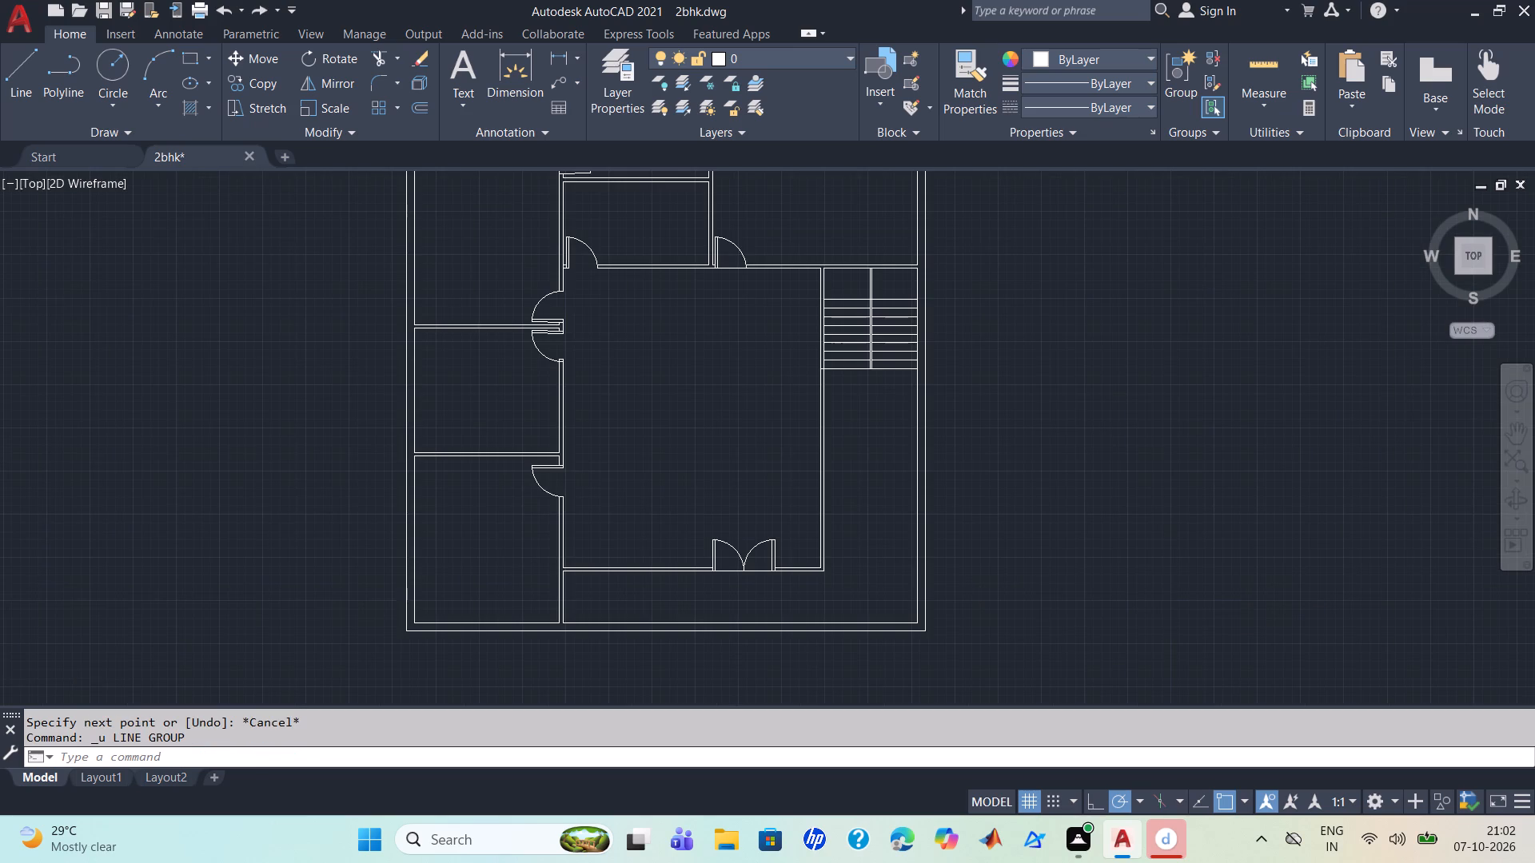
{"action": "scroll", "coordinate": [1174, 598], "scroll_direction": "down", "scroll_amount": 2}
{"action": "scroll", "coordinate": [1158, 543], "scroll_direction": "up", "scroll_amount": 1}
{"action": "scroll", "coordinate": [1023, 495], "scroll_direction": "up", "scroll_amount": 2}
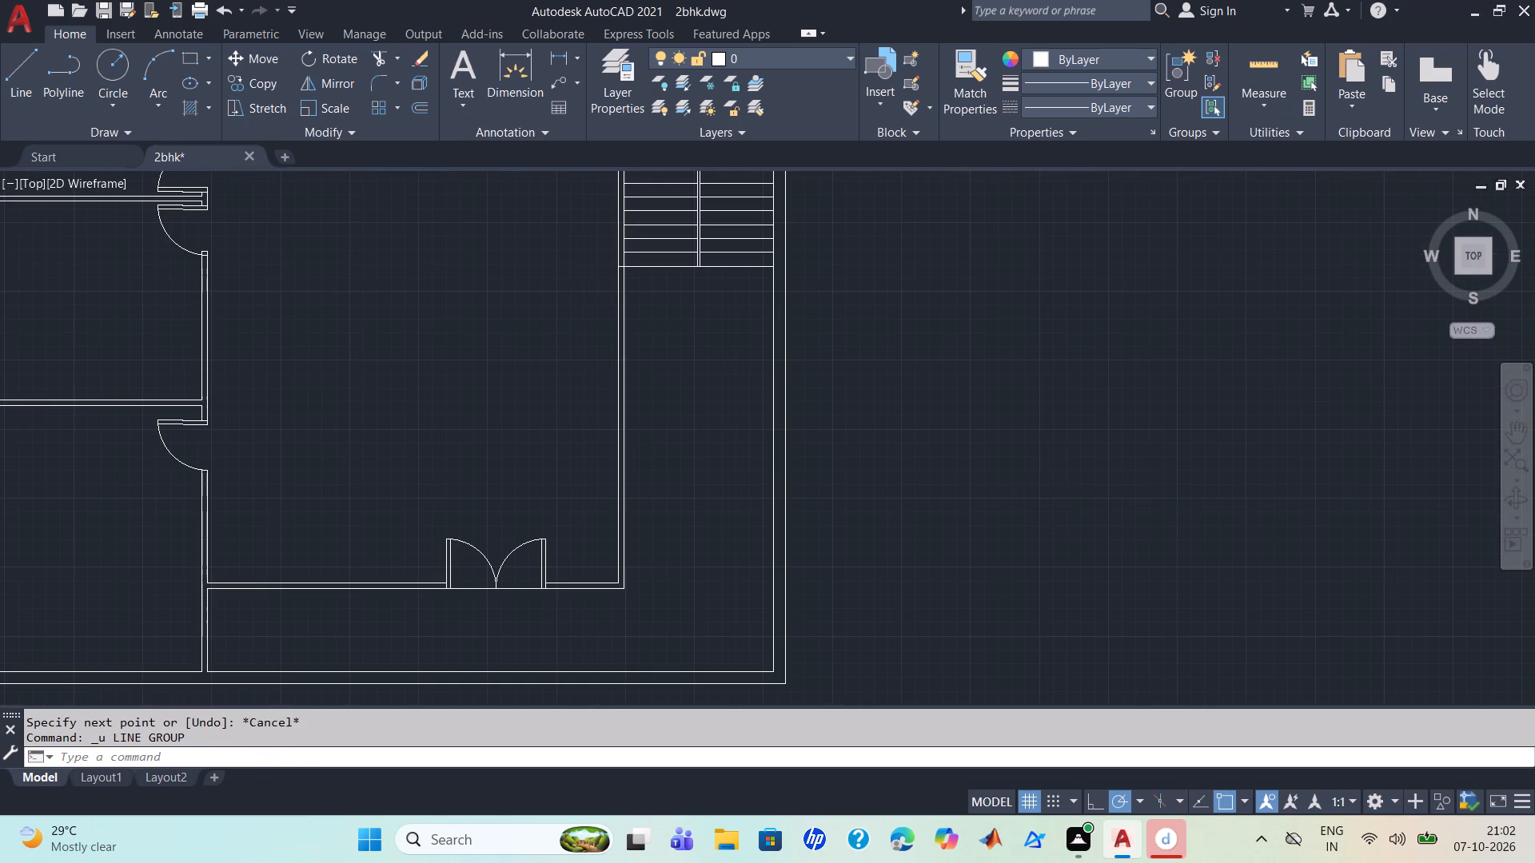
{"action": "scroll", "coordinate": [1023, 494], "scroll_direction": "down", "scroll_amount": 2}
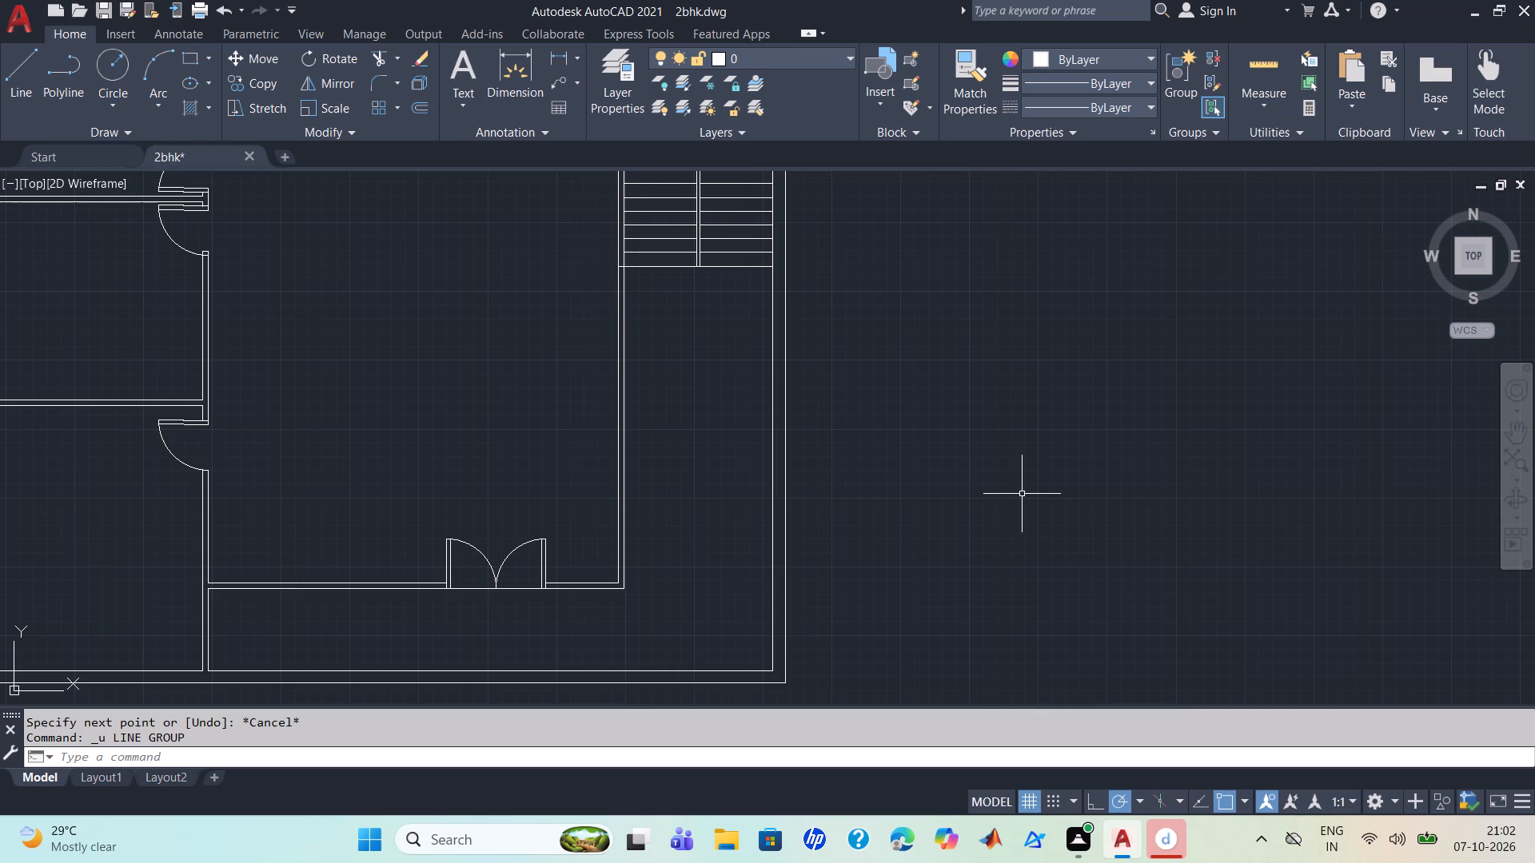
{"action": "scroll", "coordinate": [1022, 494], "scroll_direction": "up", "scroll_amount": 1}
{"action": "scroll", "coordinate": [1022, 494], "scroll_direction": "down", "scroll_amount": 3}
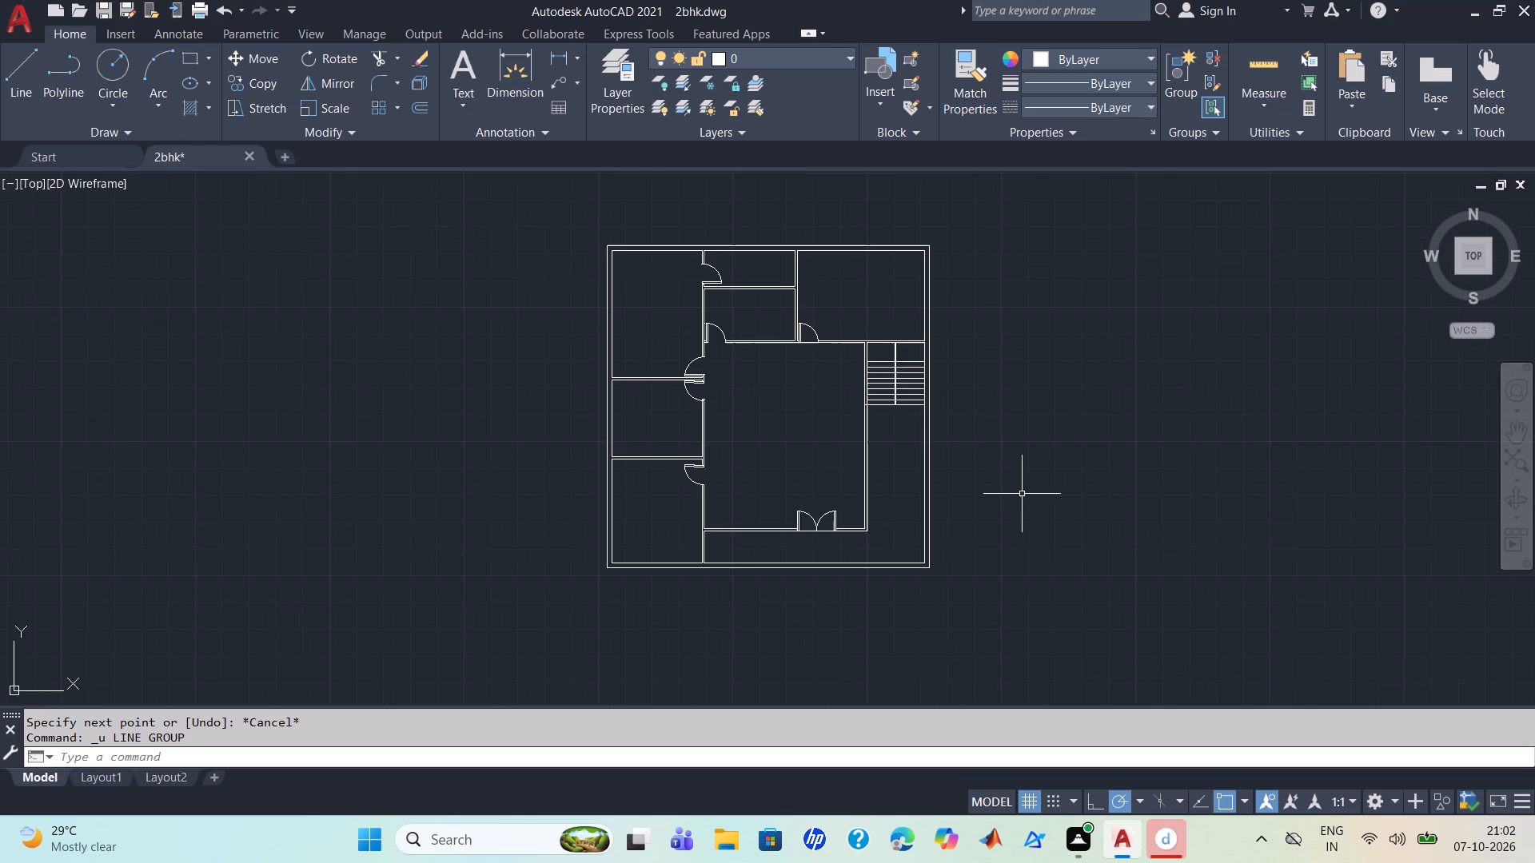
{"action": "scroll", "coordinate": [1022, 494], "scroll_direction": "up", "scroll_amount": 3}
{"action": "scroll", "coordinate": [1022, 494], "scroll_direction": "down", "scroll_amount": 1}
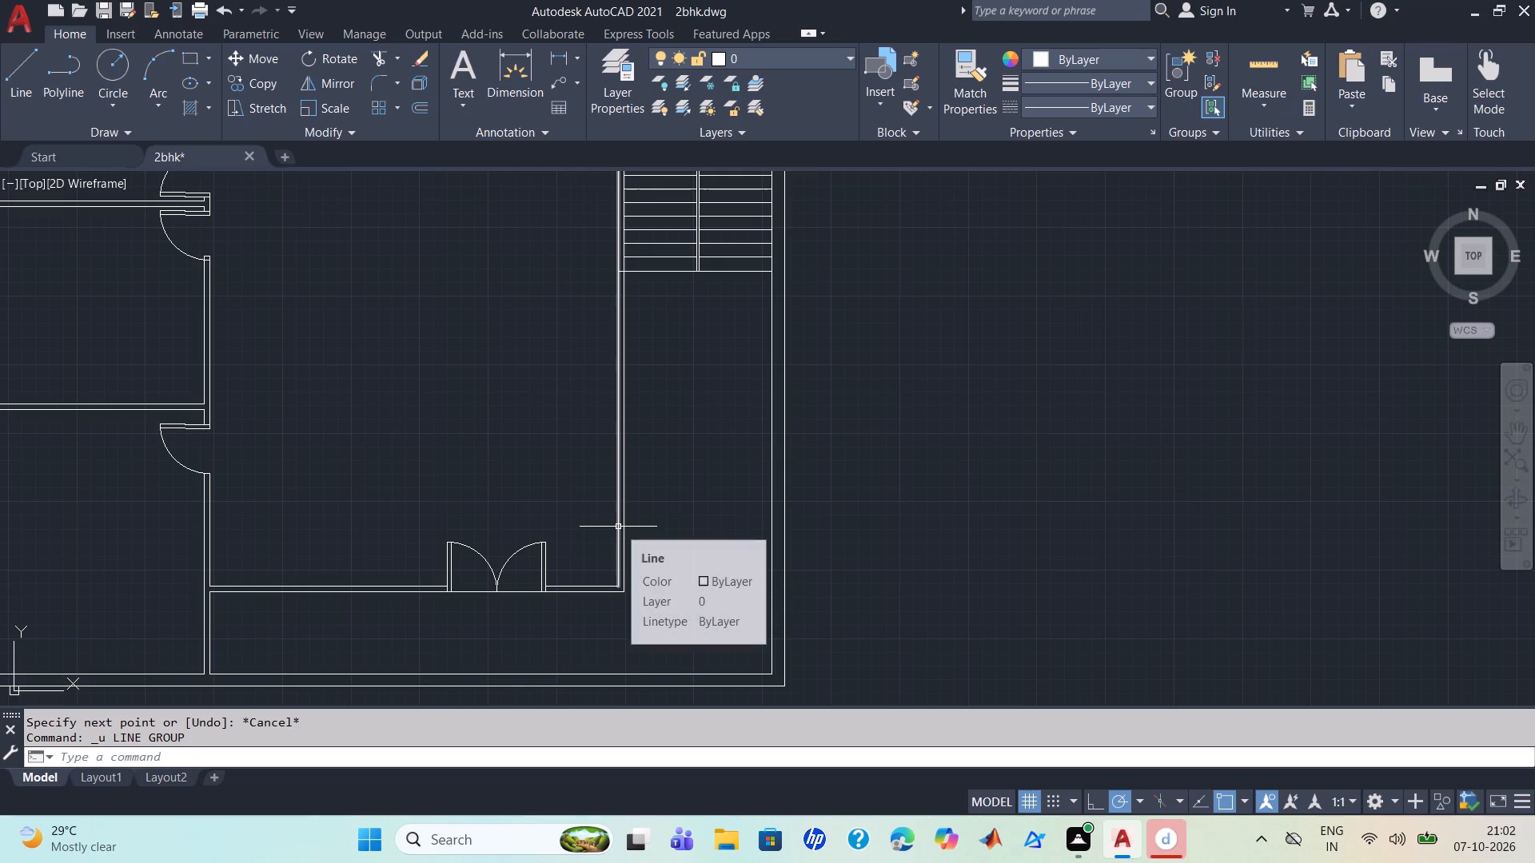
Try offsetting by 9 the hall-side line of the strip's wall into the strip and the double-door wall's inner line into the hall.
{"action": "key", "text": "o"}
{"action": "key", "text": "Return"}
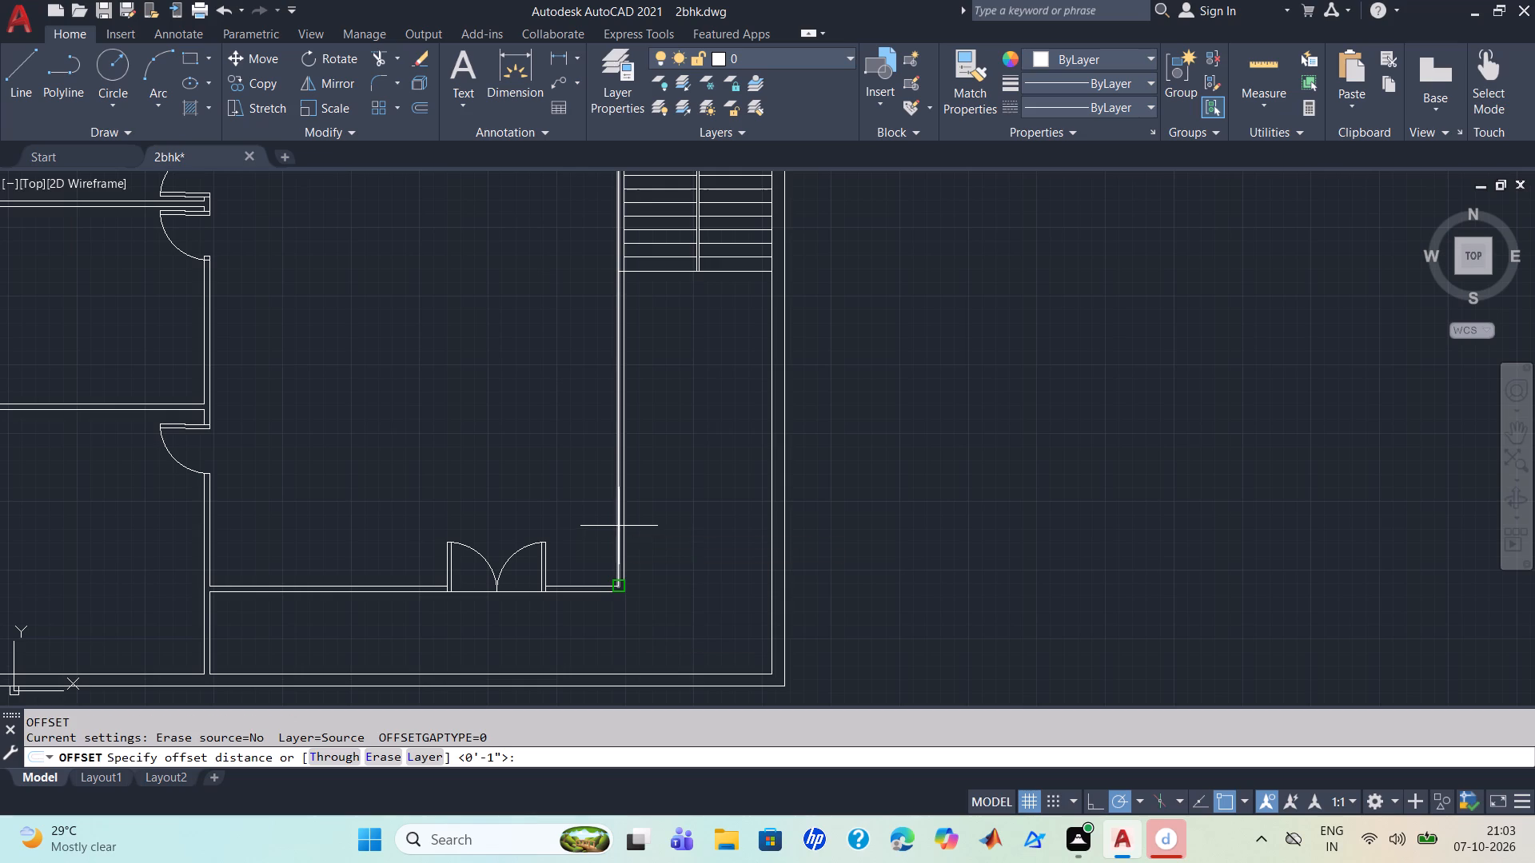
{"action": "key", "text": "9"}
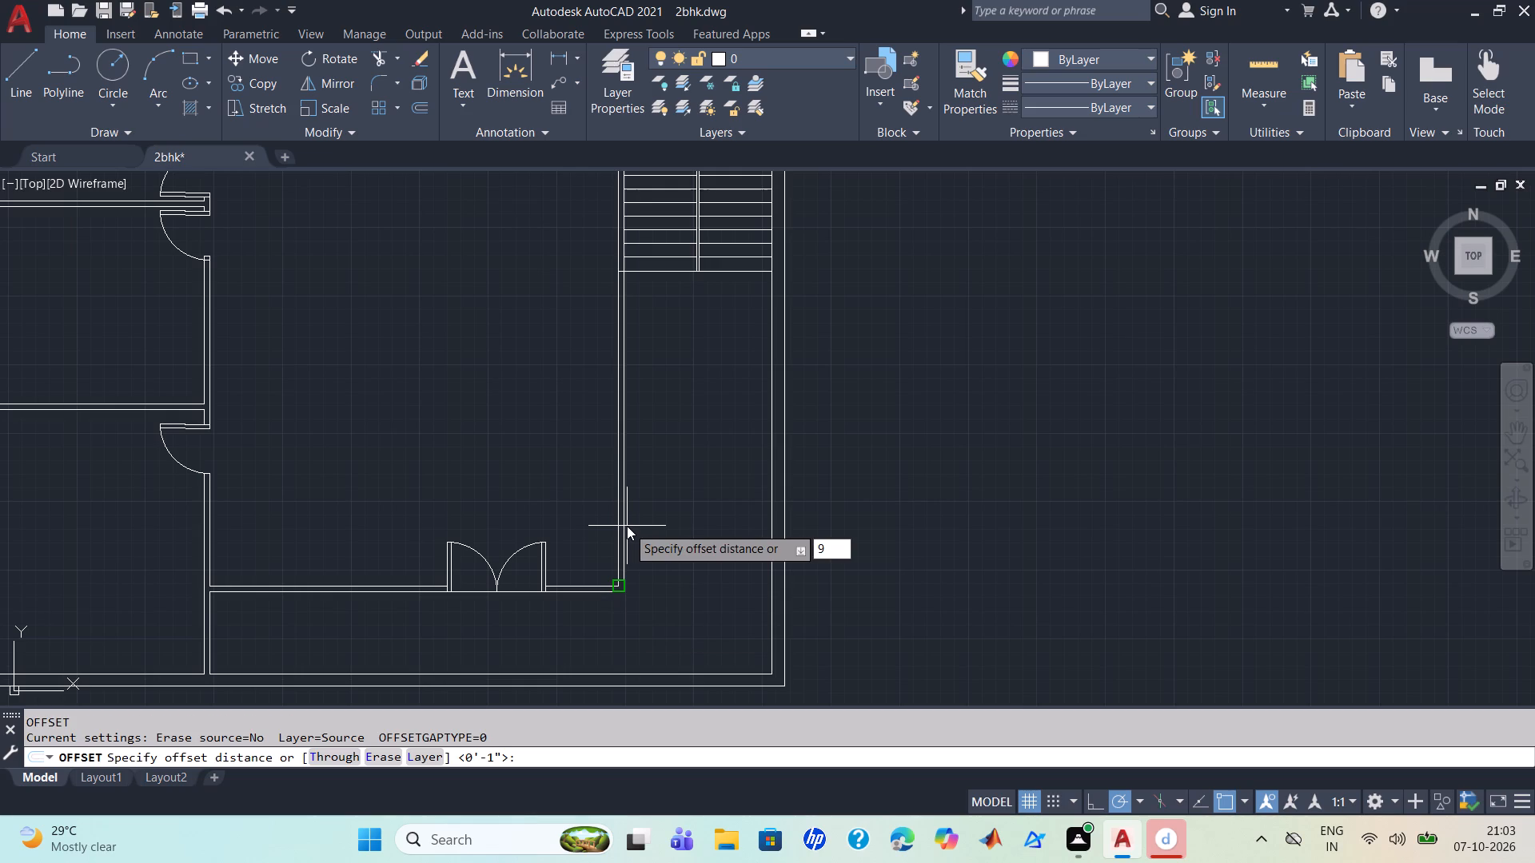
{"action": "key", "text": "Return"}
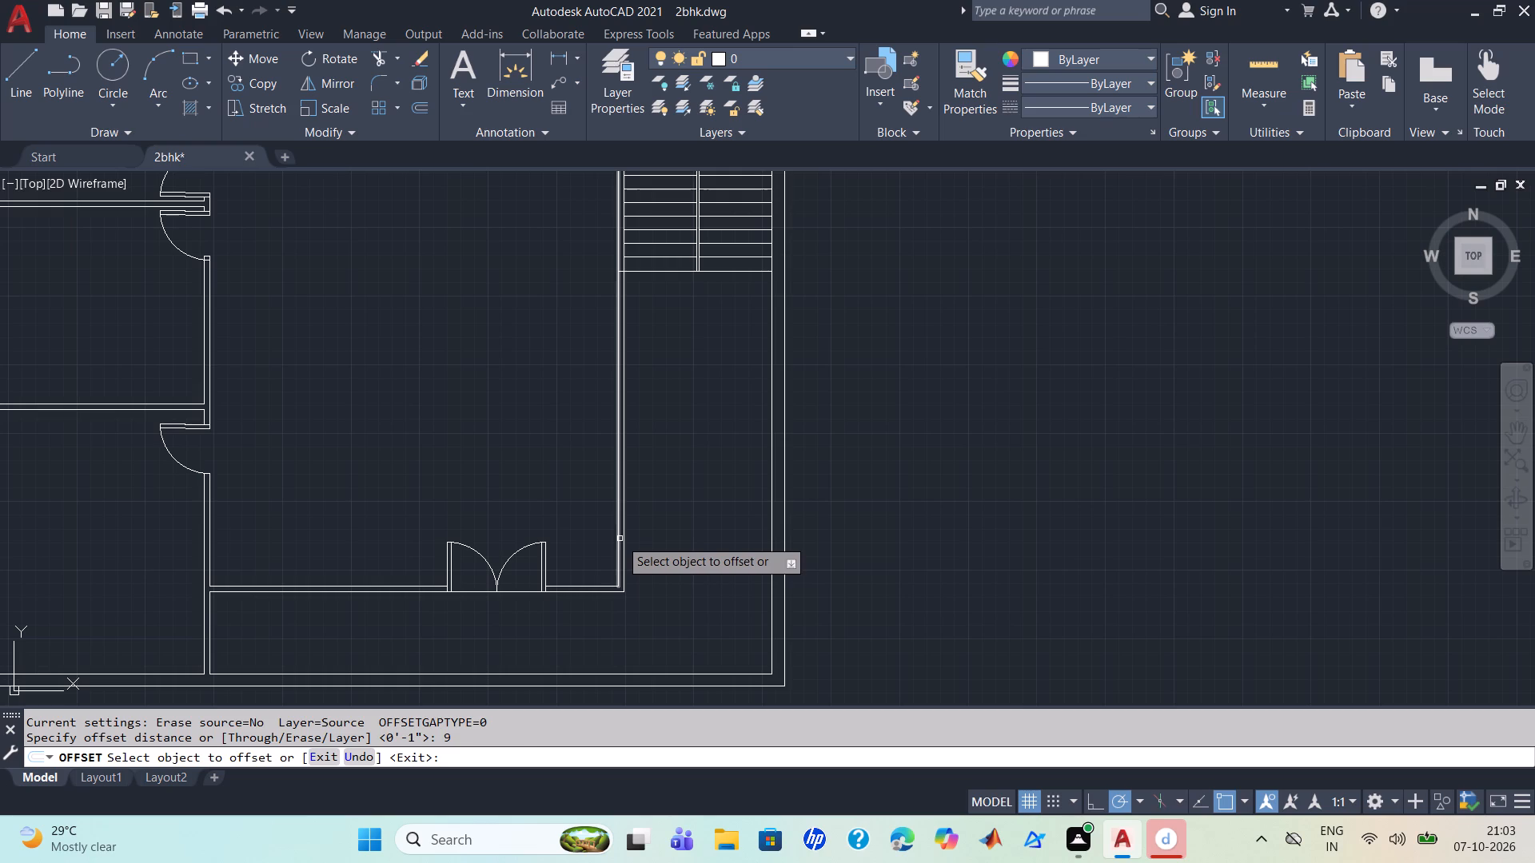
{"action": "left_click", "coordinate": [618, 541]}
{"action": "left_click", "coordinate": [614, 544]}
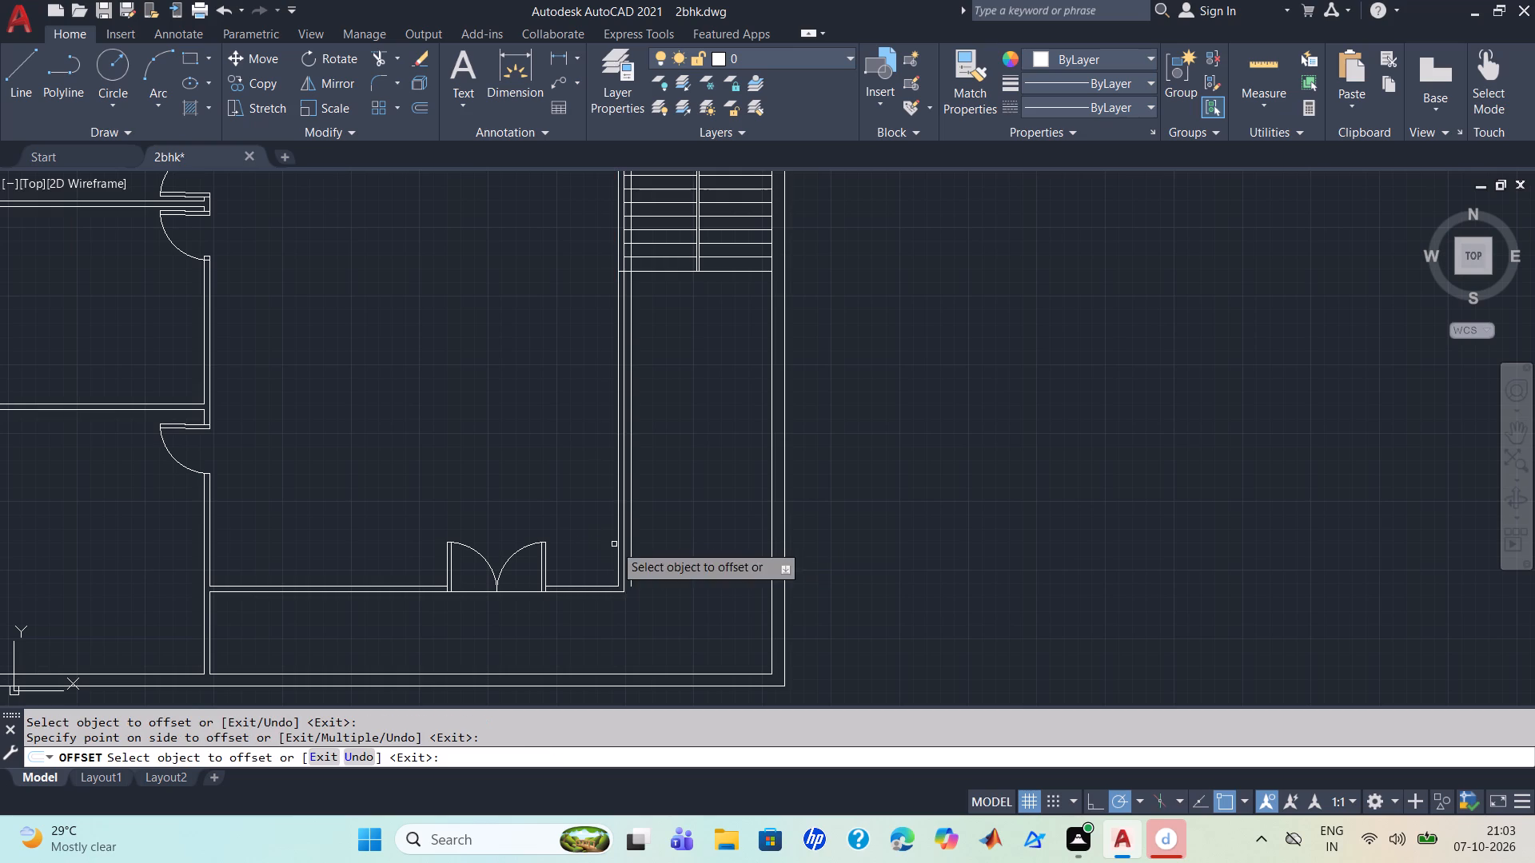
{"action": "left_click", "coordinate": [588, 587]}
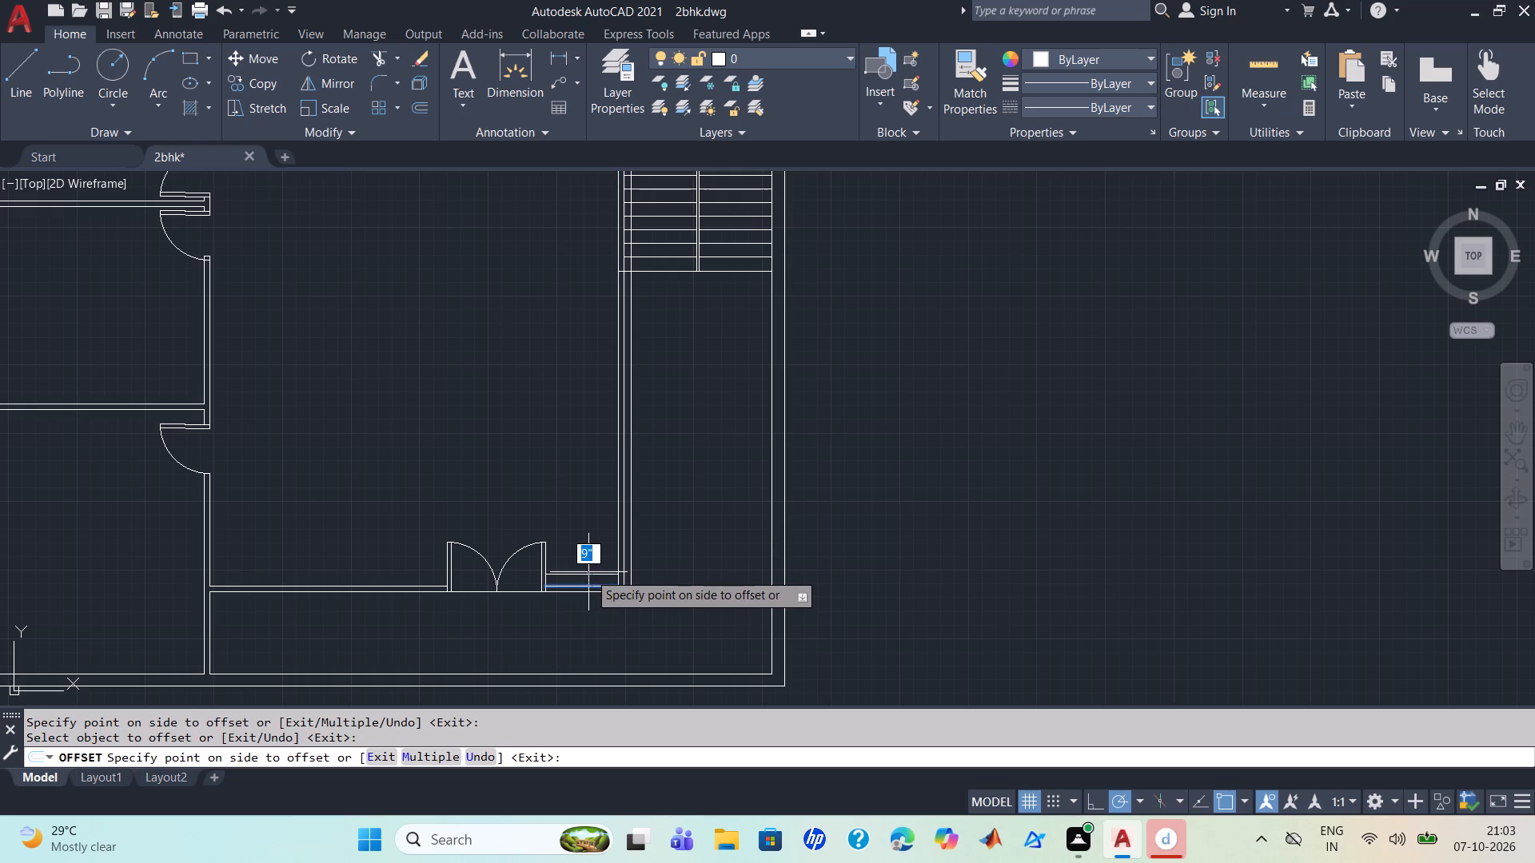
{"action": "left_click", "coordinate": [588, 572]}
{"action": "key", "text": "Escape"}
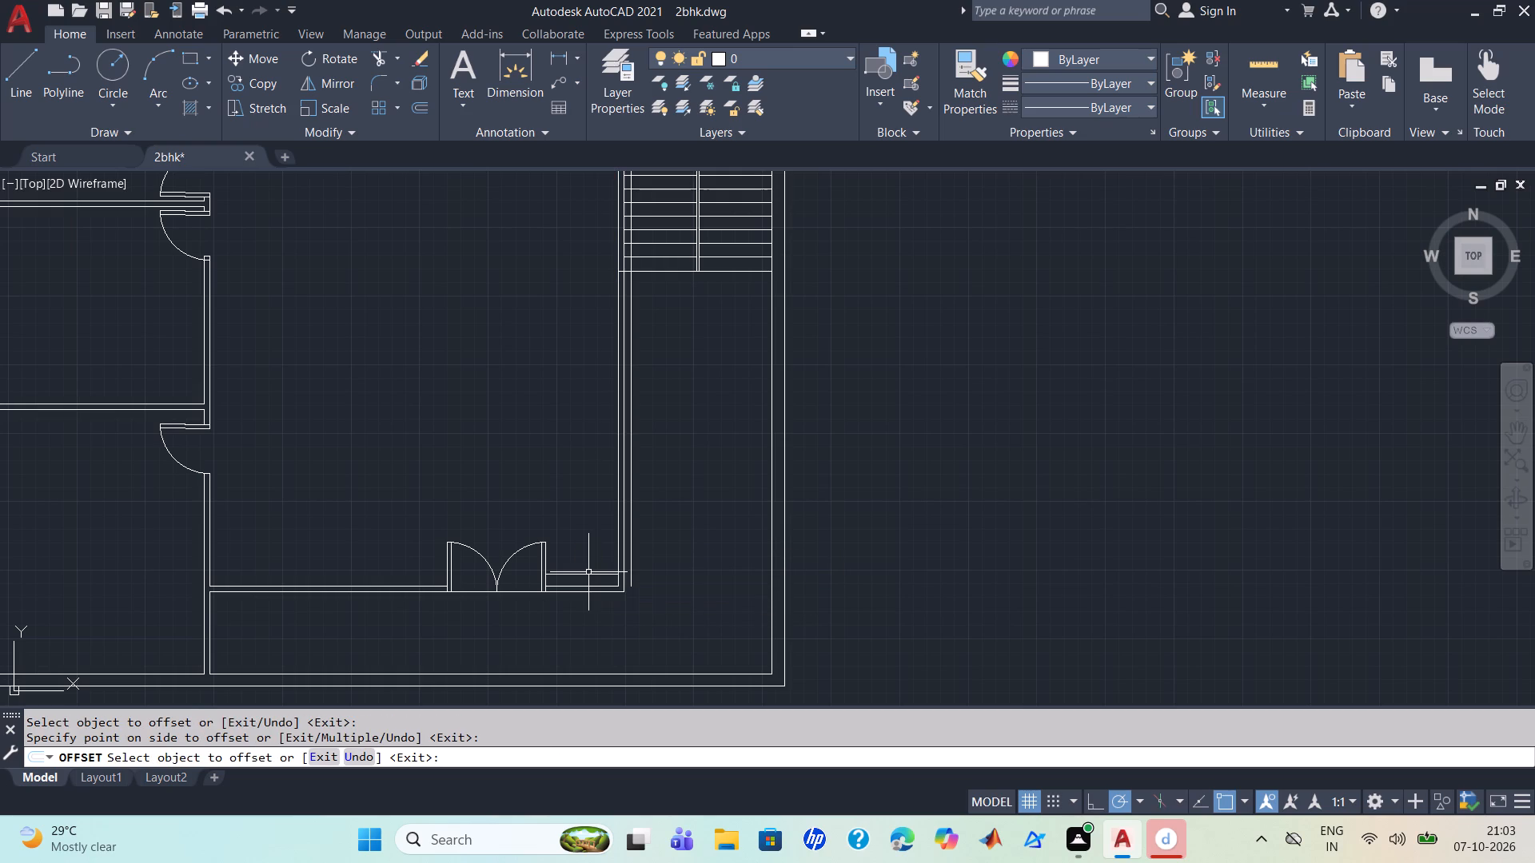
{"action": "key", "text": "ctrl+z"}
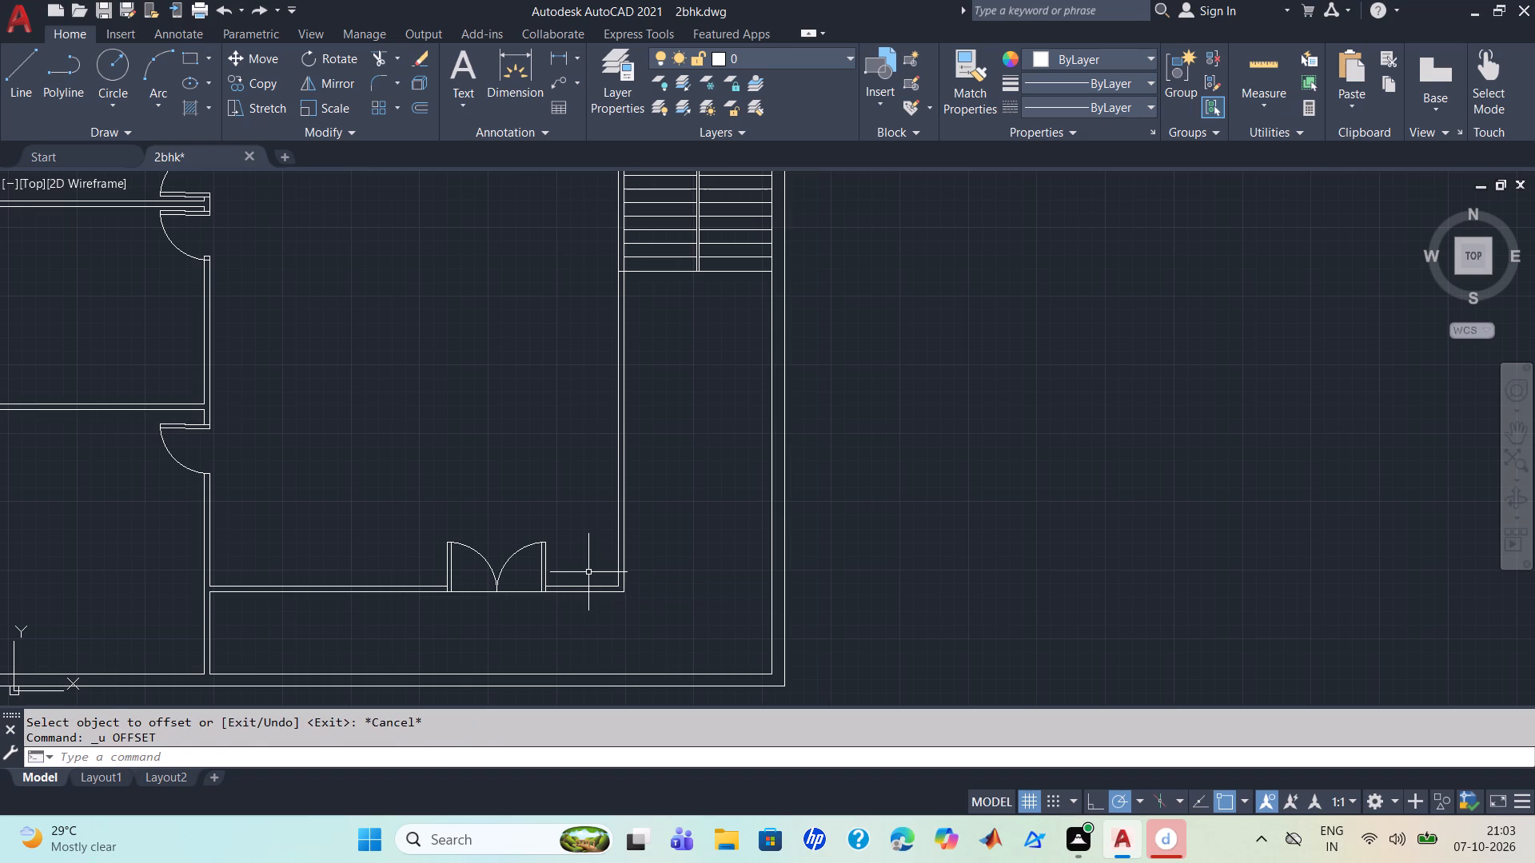
Offset by 9 the double-door wall's outer line and the strip wall's staircase-side line, both towards the hall.
{"action": "key", "text": "o"}
{"action": "key", "text": "Return"}
{"action": "key", "text": "9"}
{"action": "key", "text": "Return"}
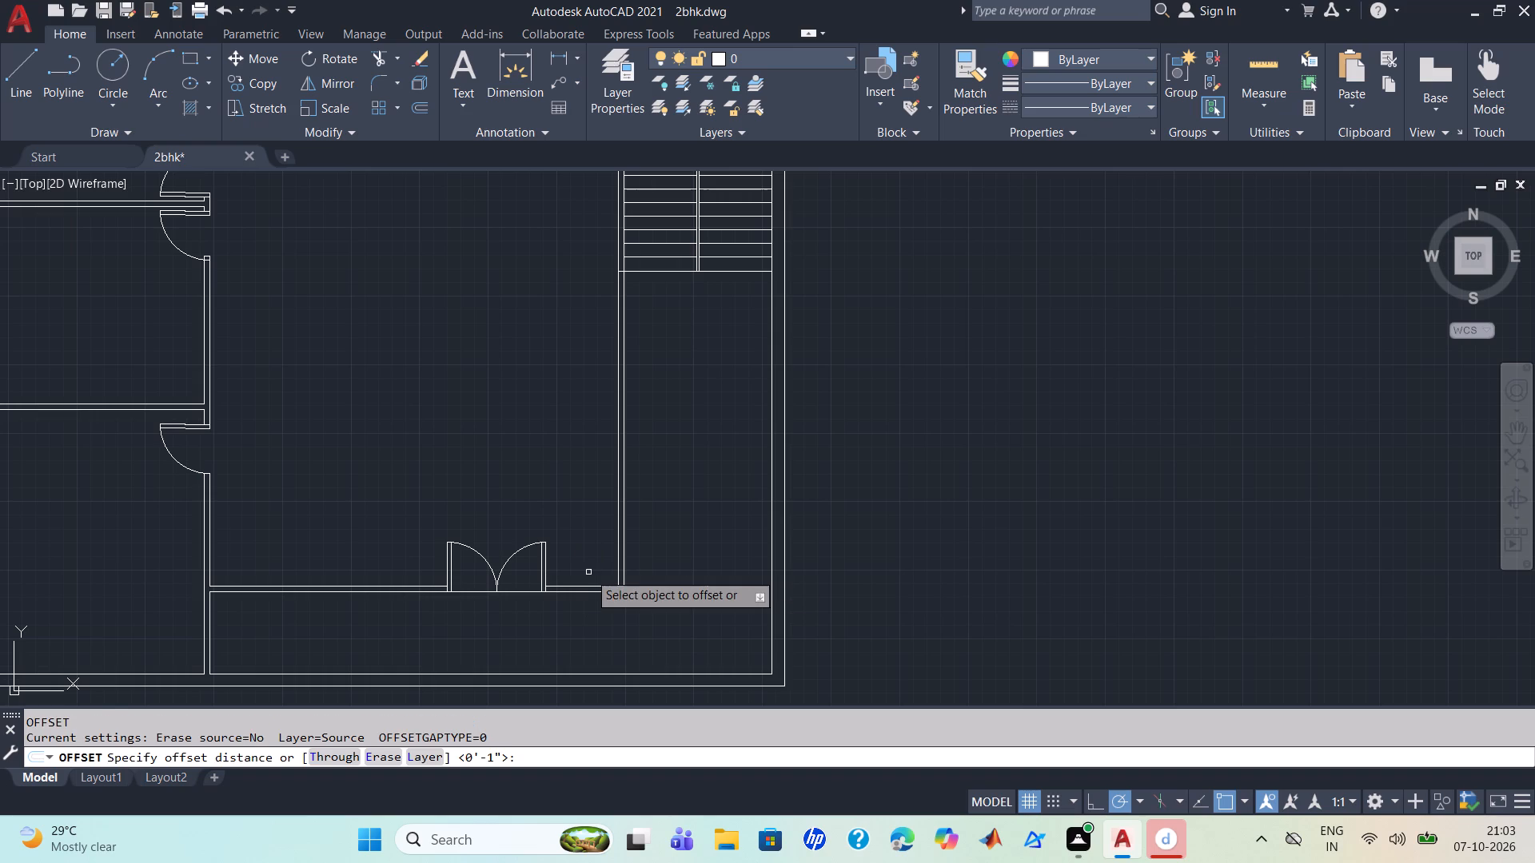
{"action": "left_click", "coordinate": [584, 594]}
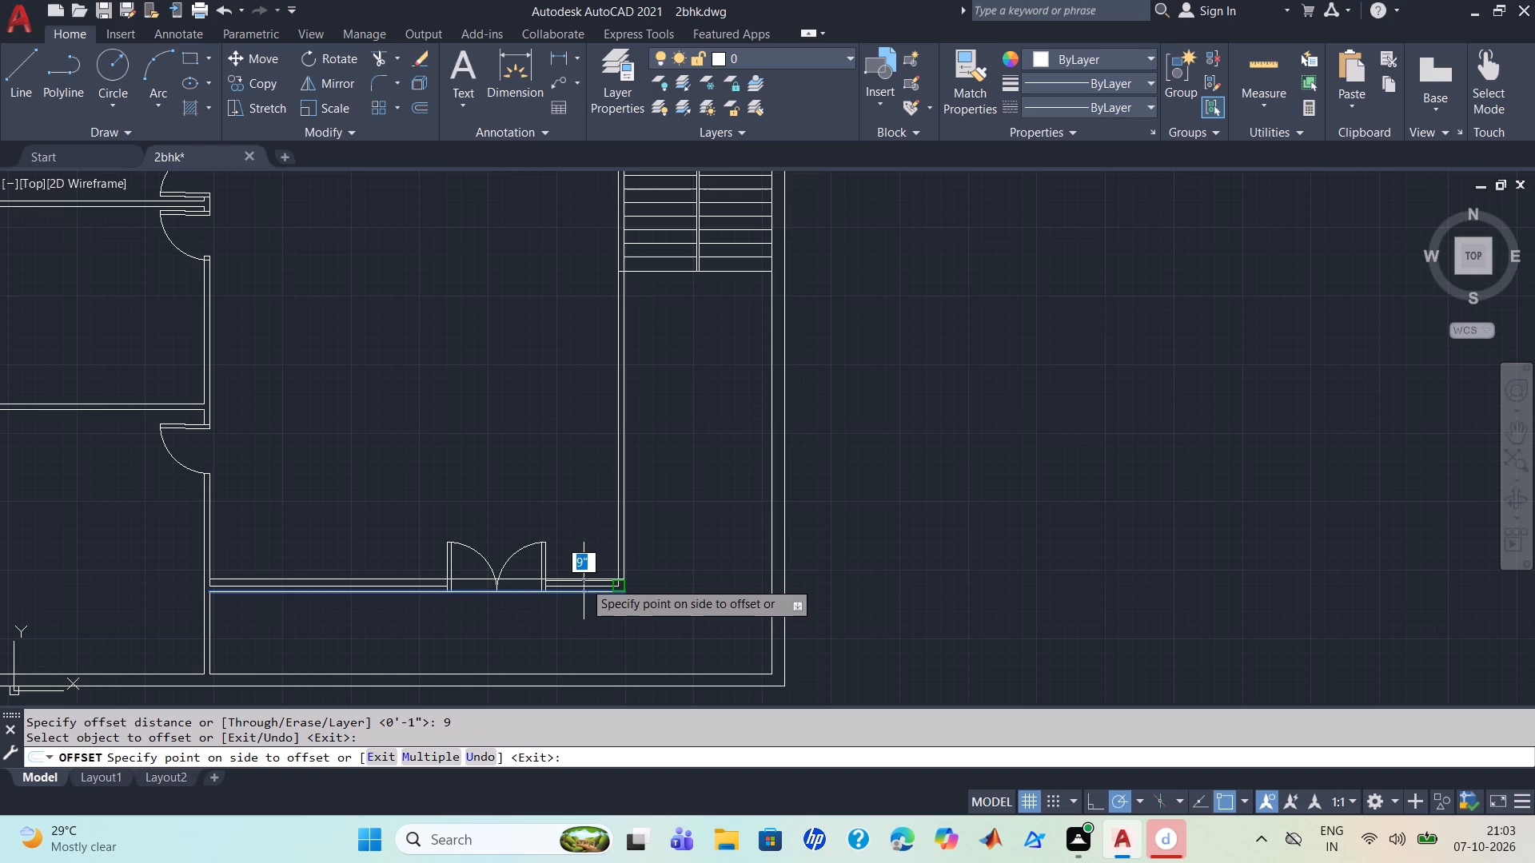
{"action": "left_click", "coordinate": [584, 581]}
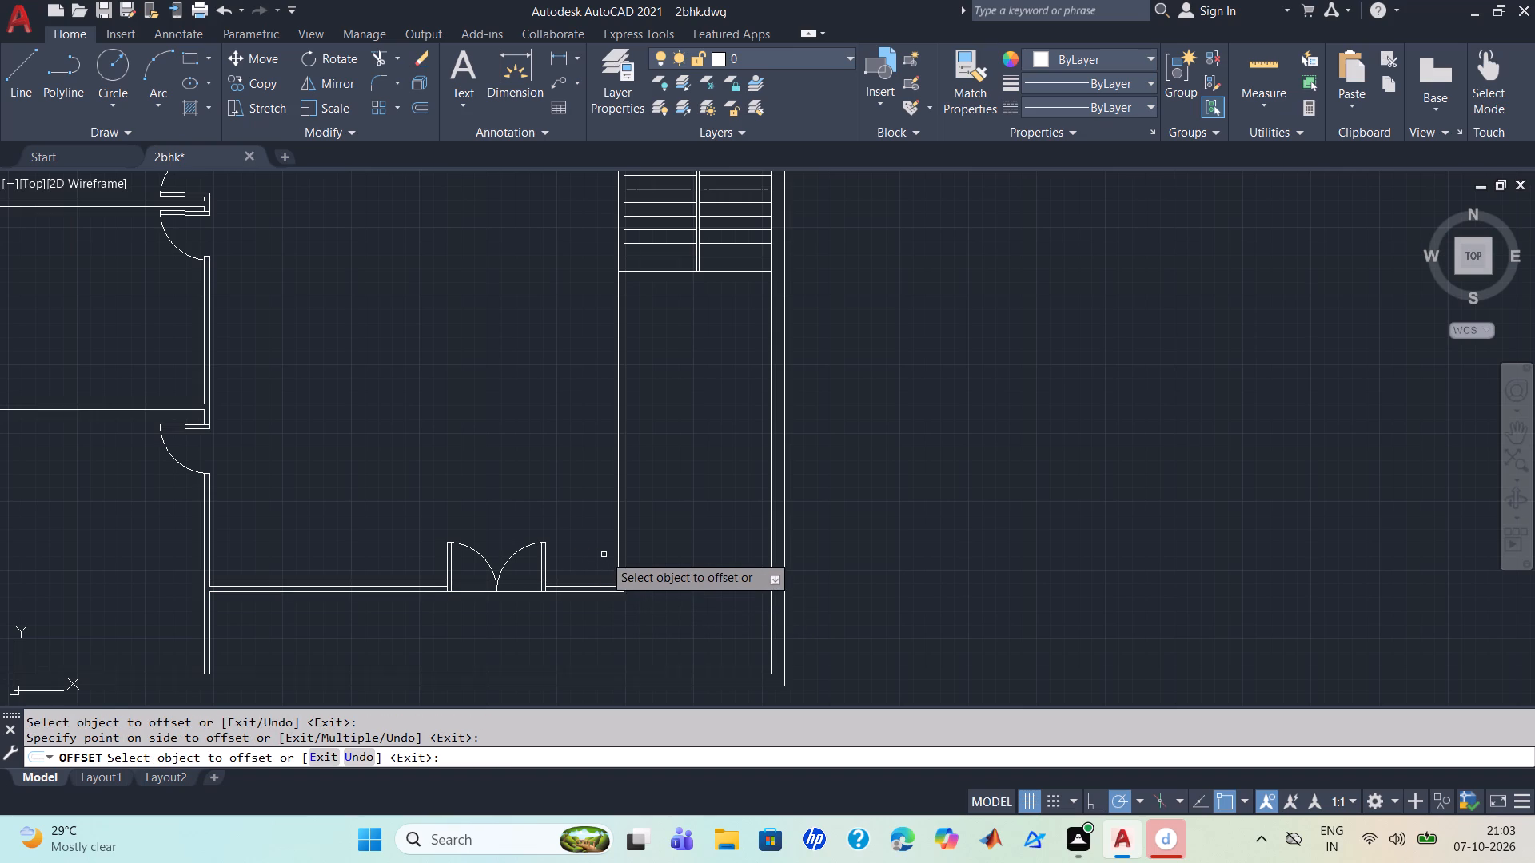
{"action": "left_click", "coordinate": [625, 547]}
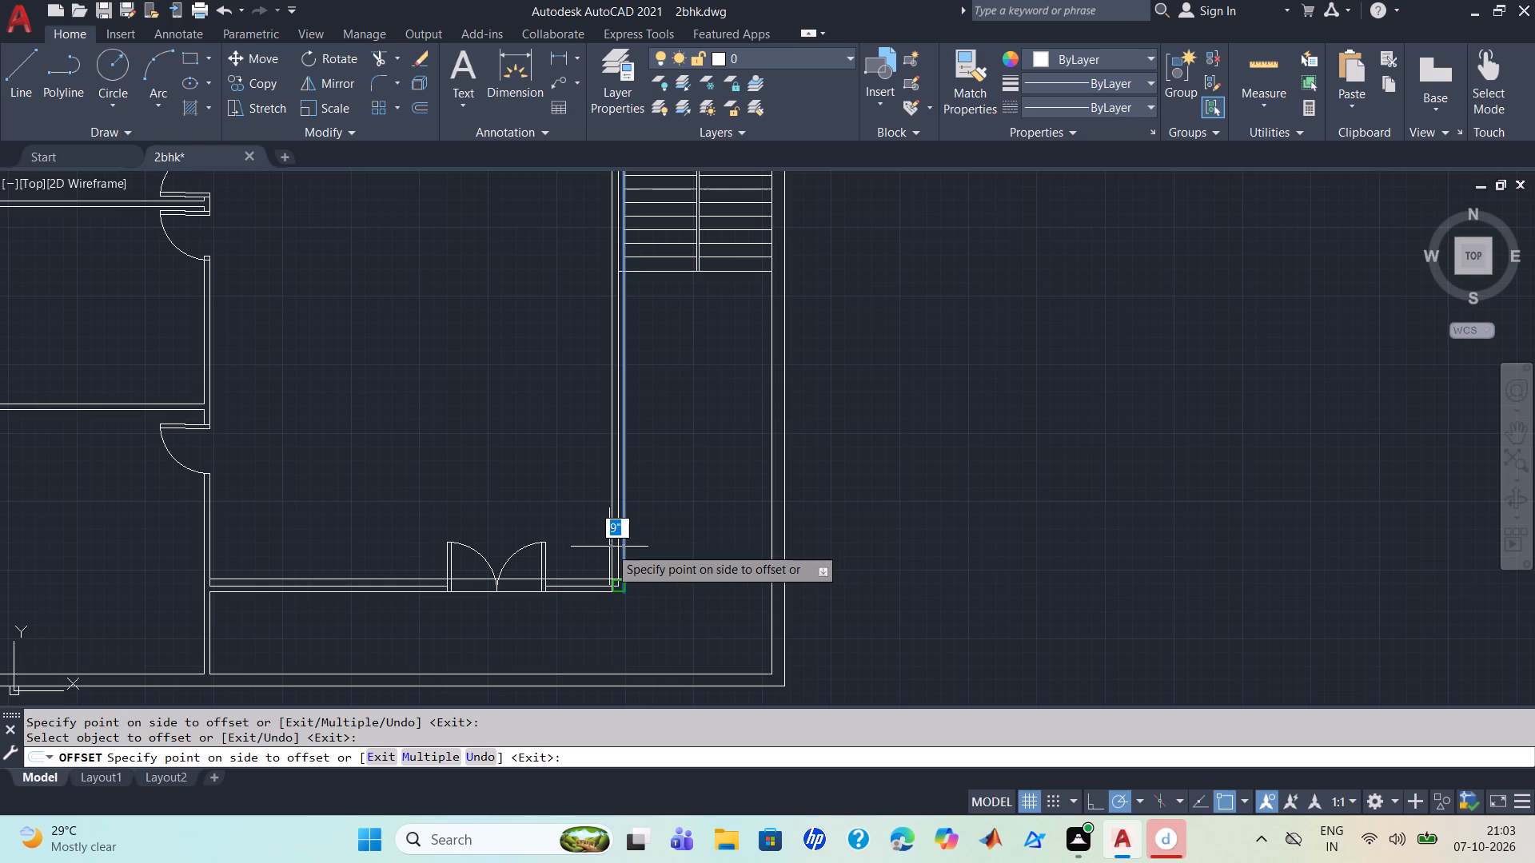
{"action": "left_click", "coordinate": [609, 547]}
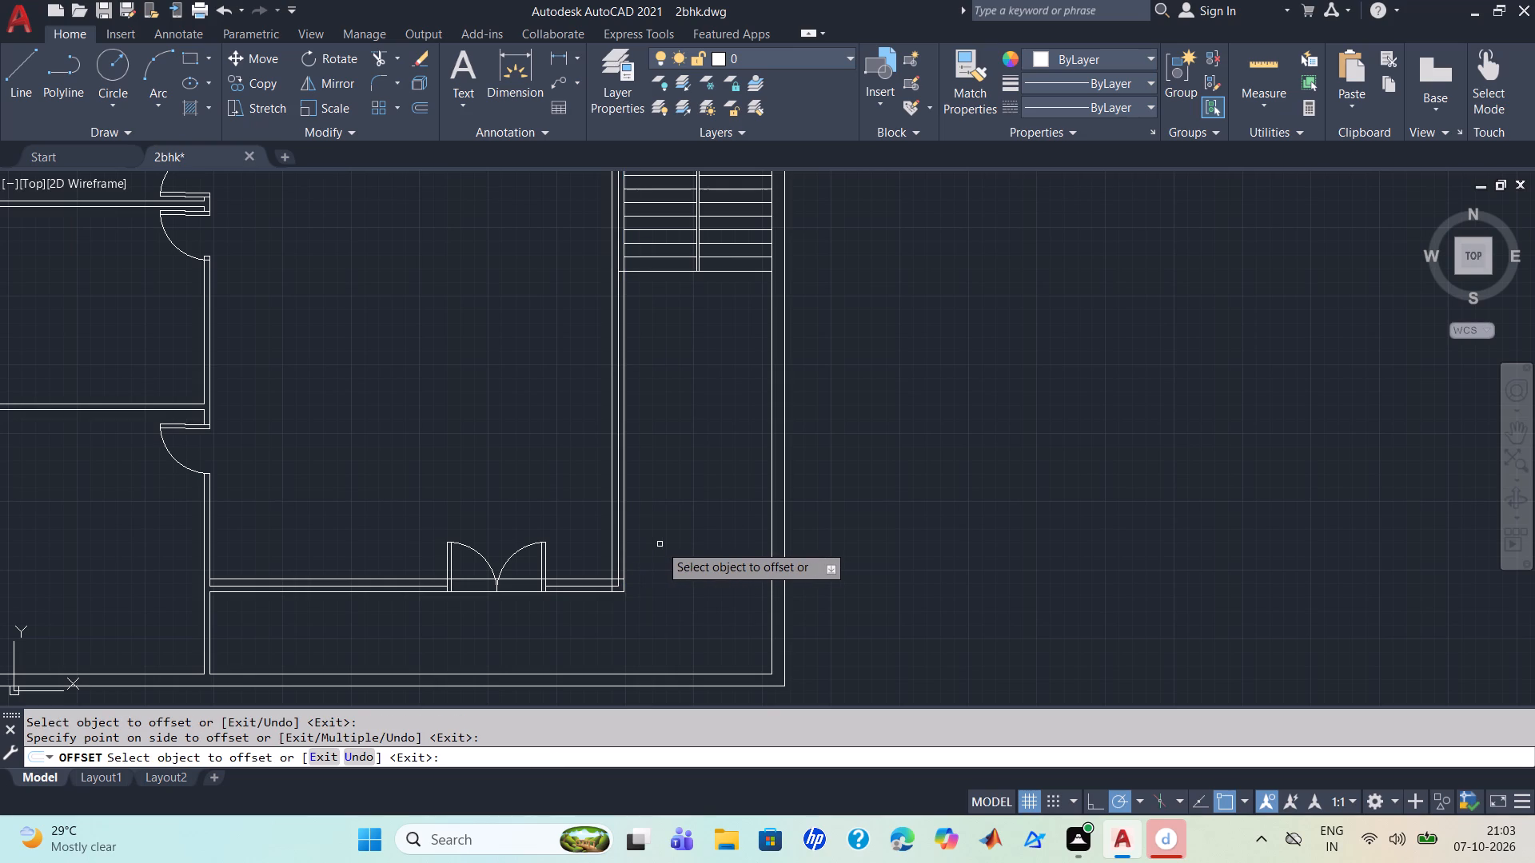
Offset by 9 the room-side line of the wall above the staircase, towards the staircase.
{"action": "scroll", "coordinate": [660, 544], "scroll_direction": "down", "scroll_amount": 1}
{"action": "scroll", "coordinate": [659, 299], "scroll_direction": "up", "scroll_amount": 1}
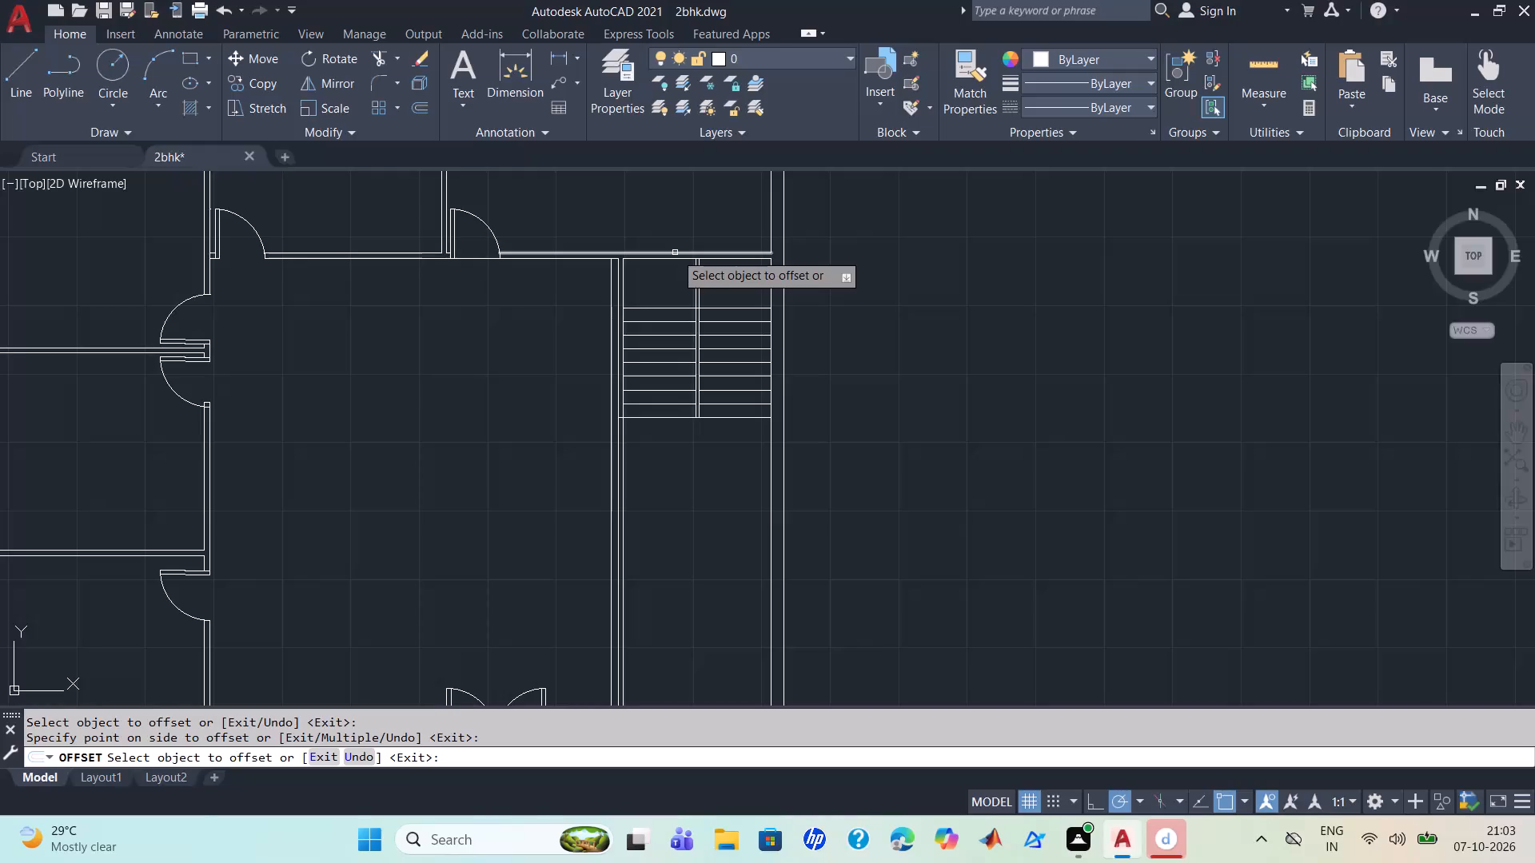
{"action": "left_click", "coordinate": [675, 253]}
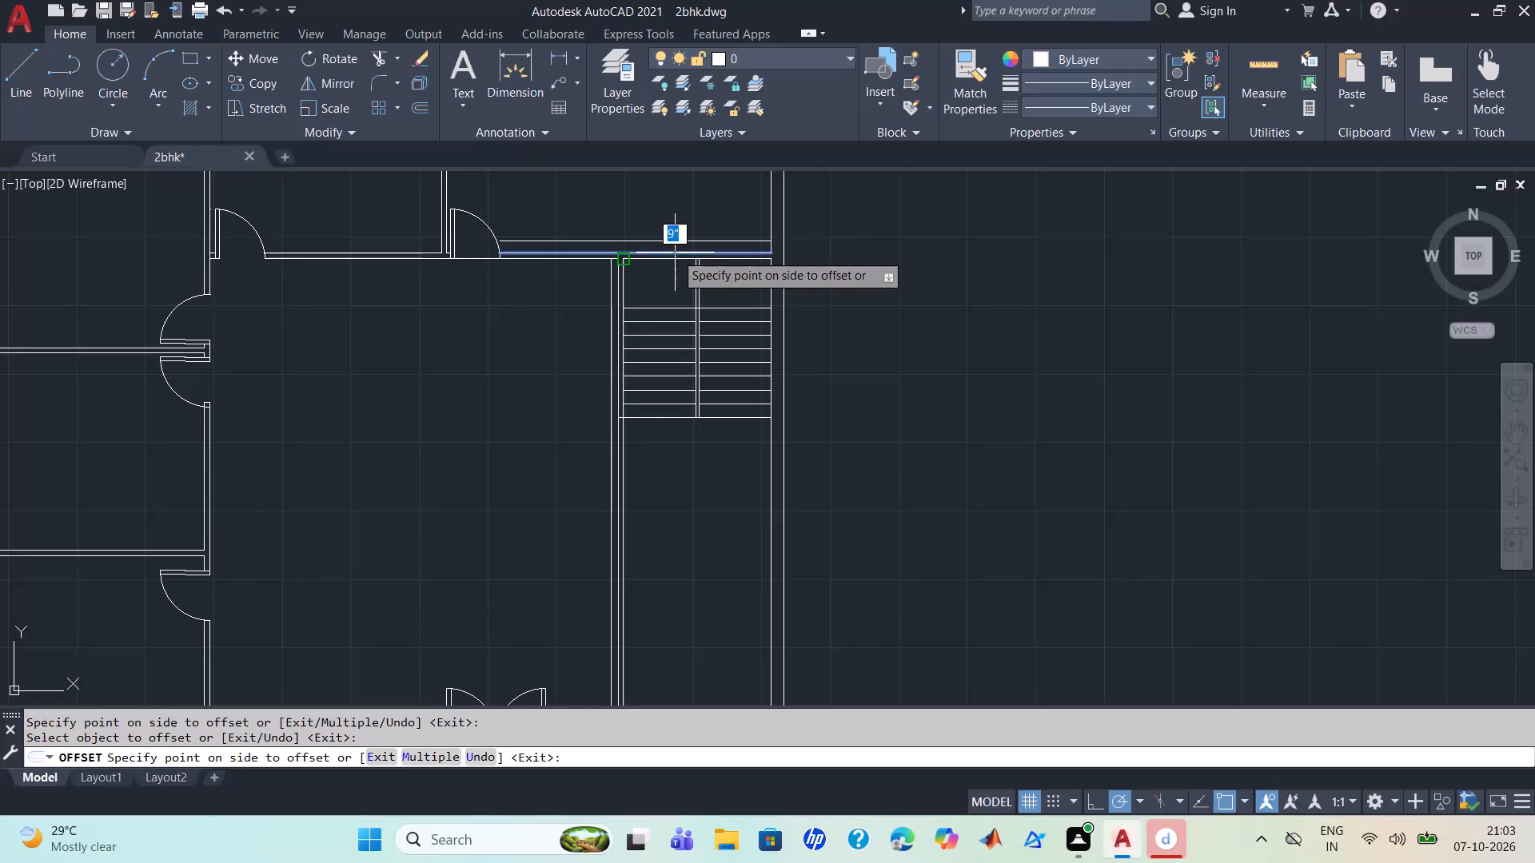
{"action": "left_click", "coordinate": [676, 258]}
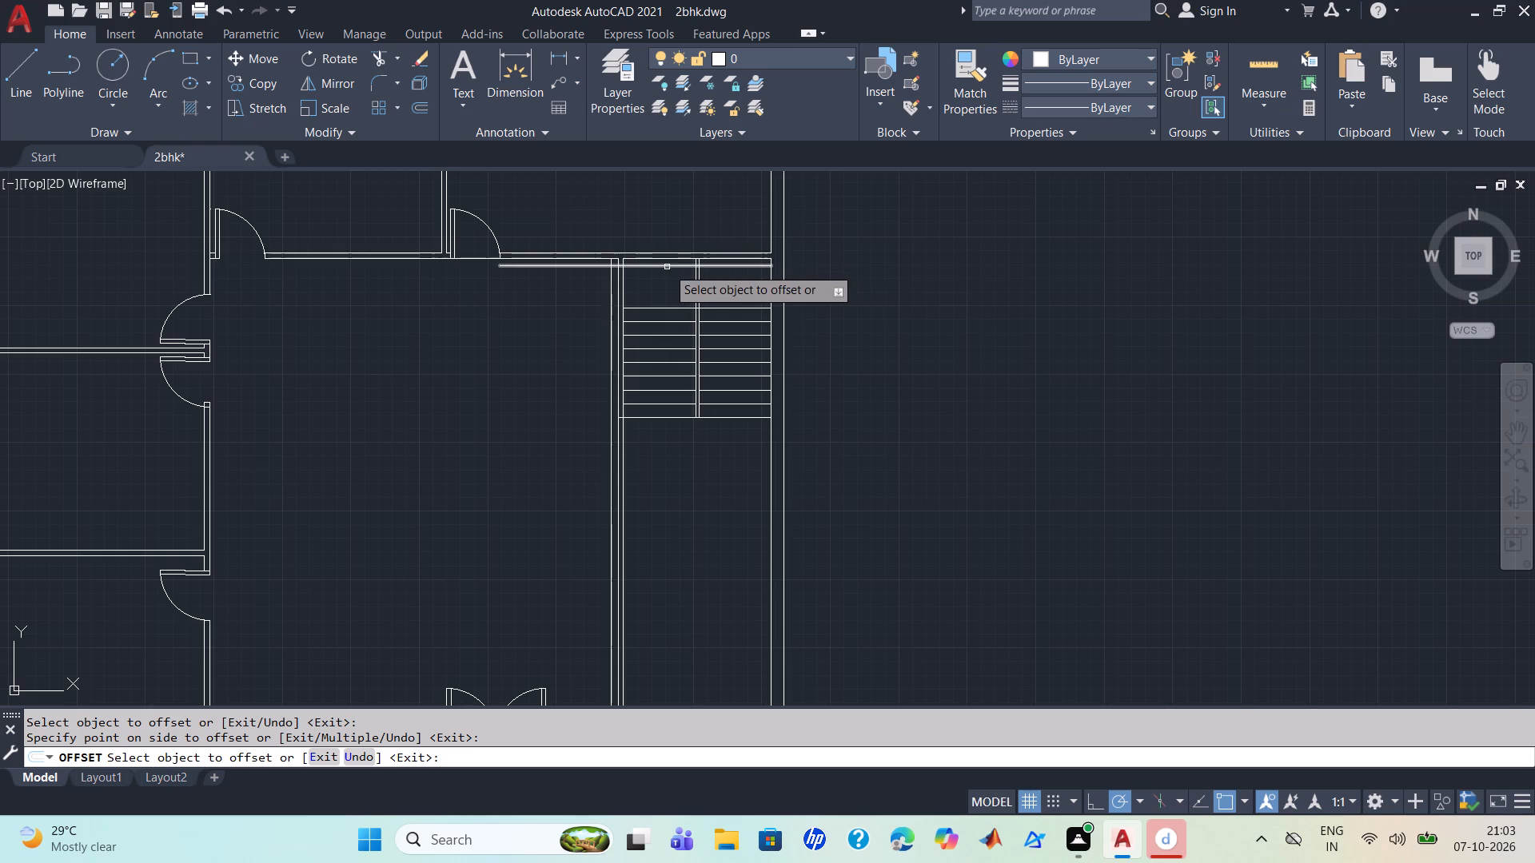
{"action": "scroll", "coordinate": [682, 447], "scroll_direction": "down", "scroll_amount": 1}
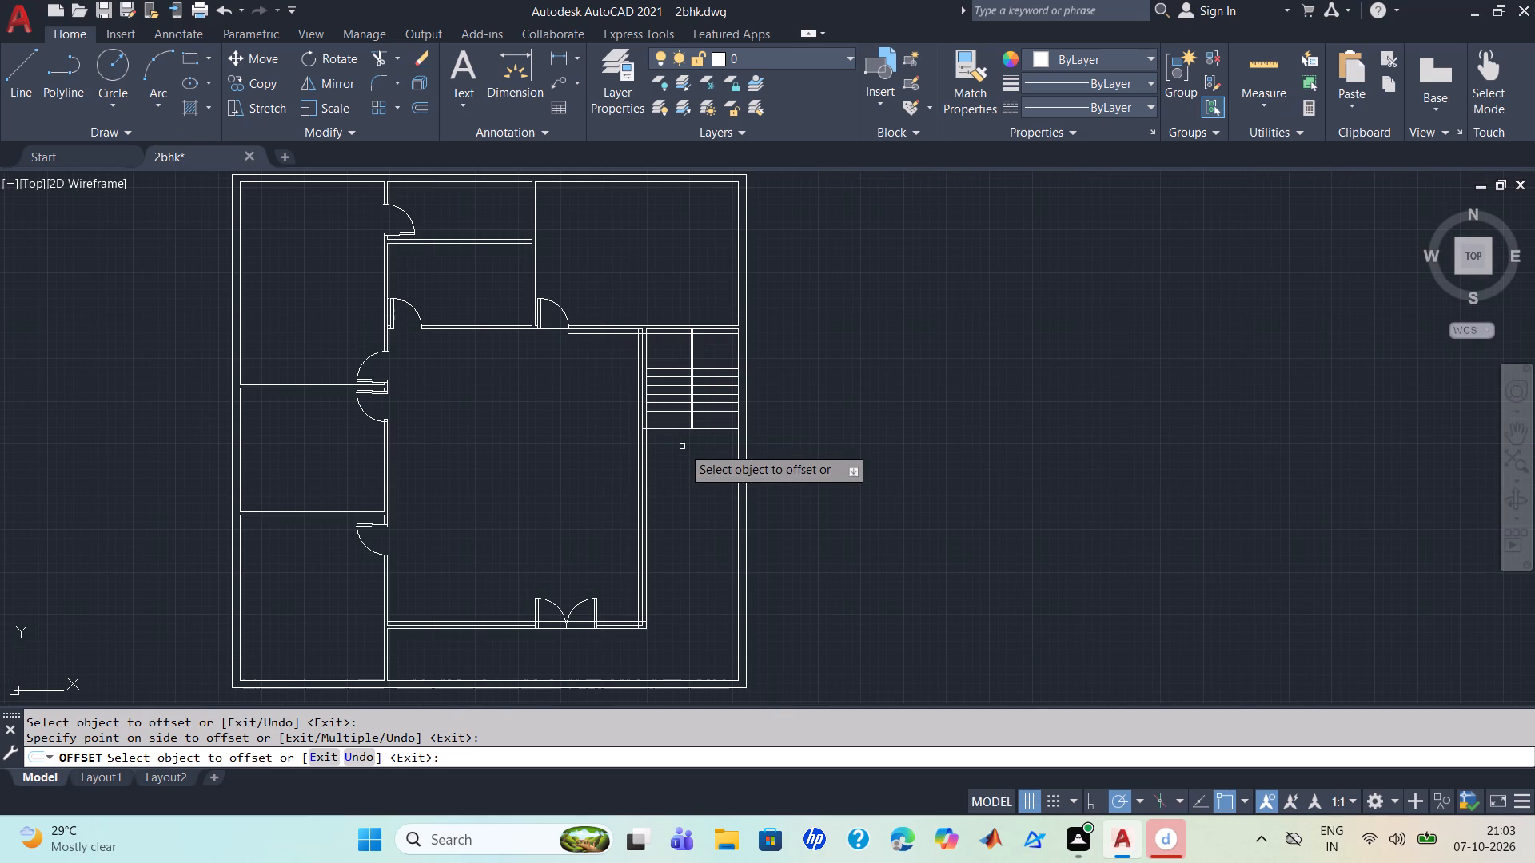
{"action": "key", "text": "Escape"}
Erase the old middle line between the outer lines of the wall separating the hall and the staircase strip.
{"action": "type", "text": "tr"}
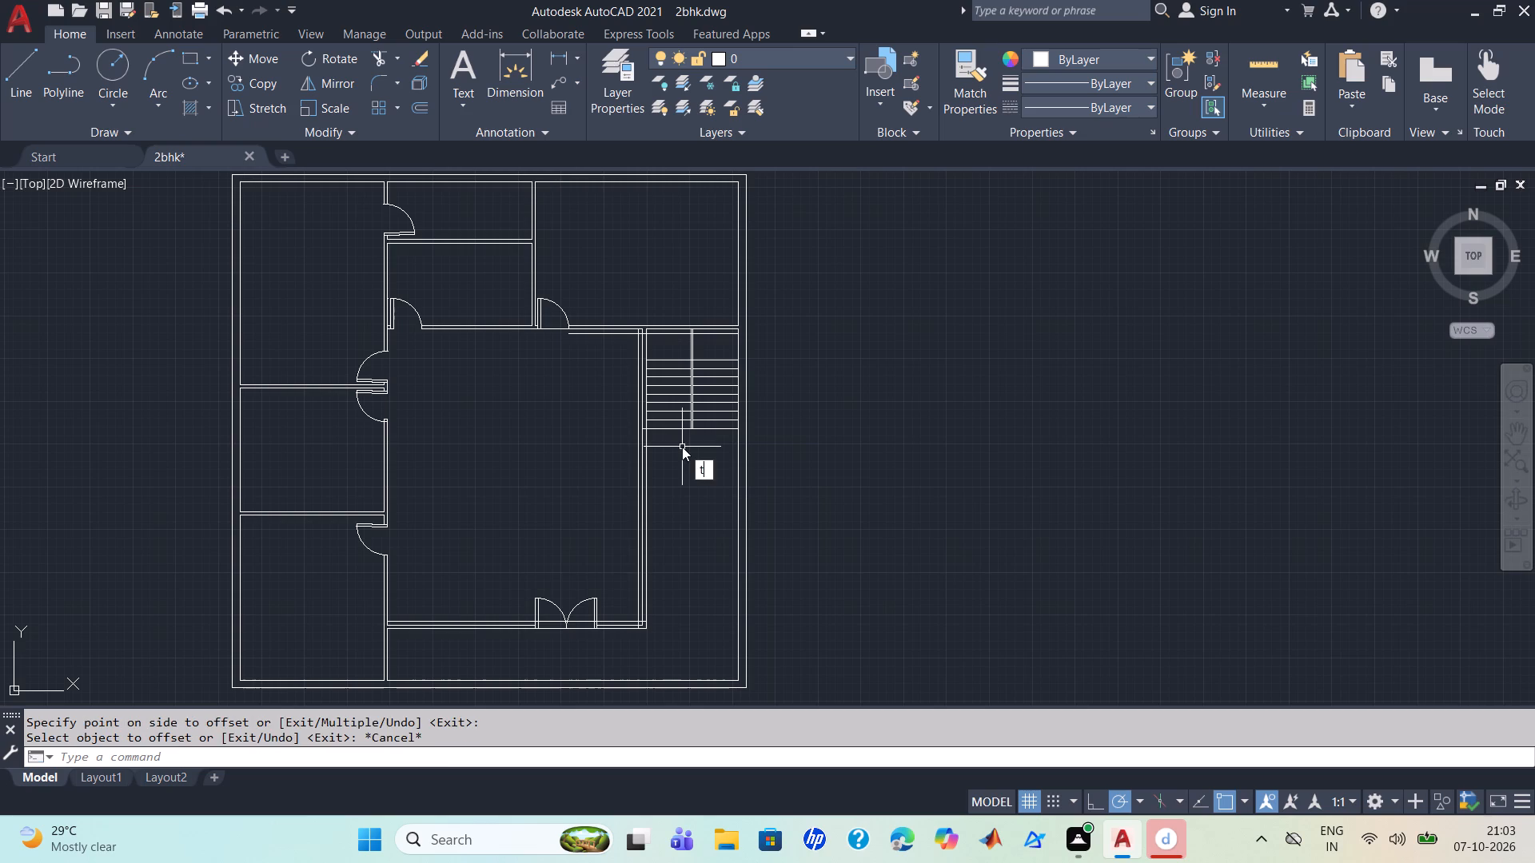
{"action": "key", "text": "Return"}
{"action": "scroll", "coordinate": [682, 447], "scroll_direction": "up", "scroll_amount": 2}
{"action": "middle_click", "coordinate": [682, 447]}
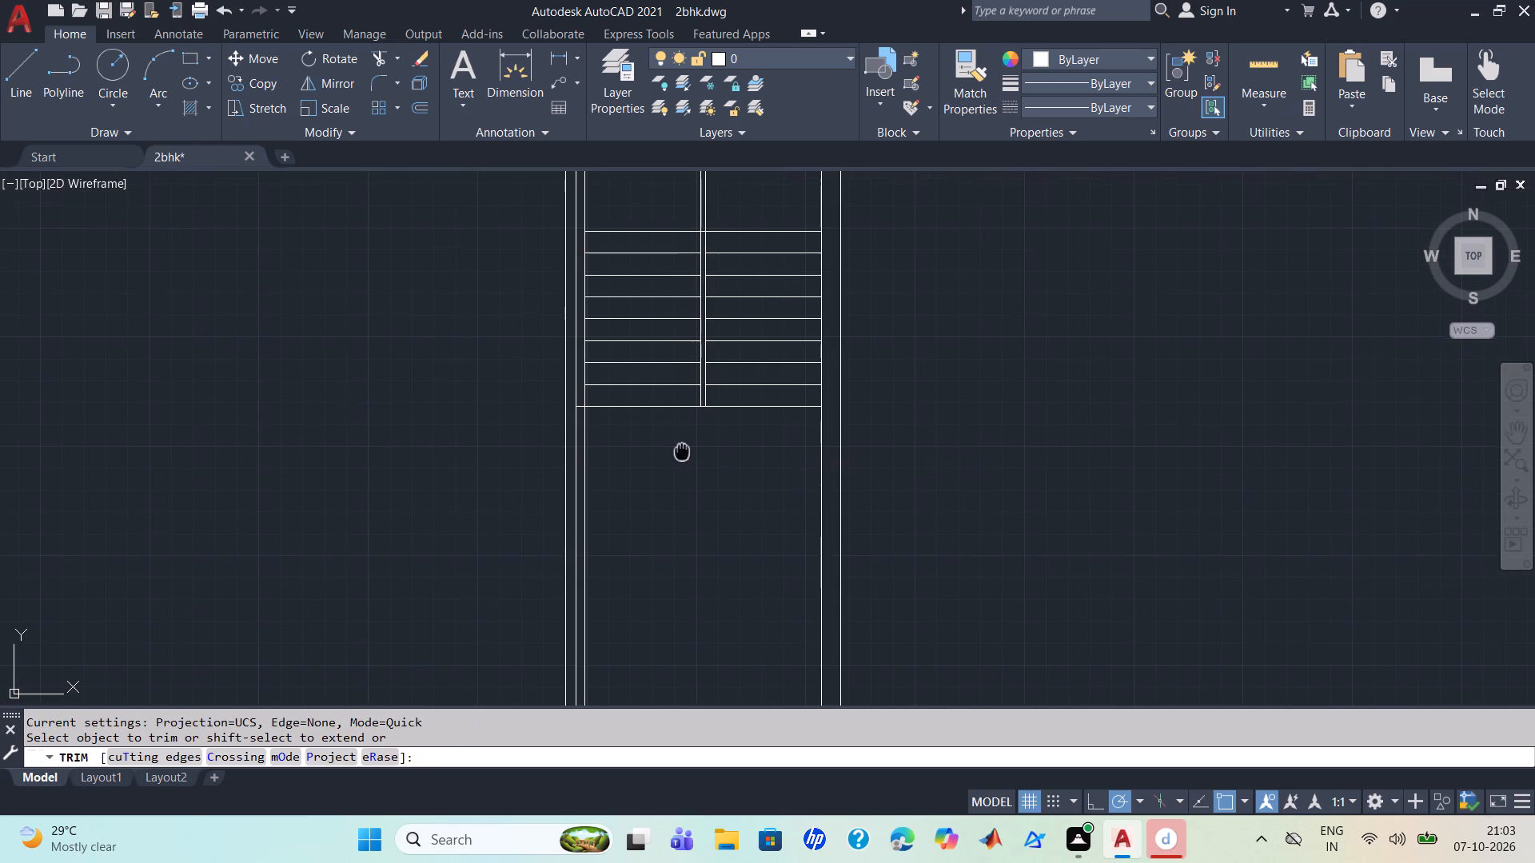
{"action": "key", "text": "Escape"}
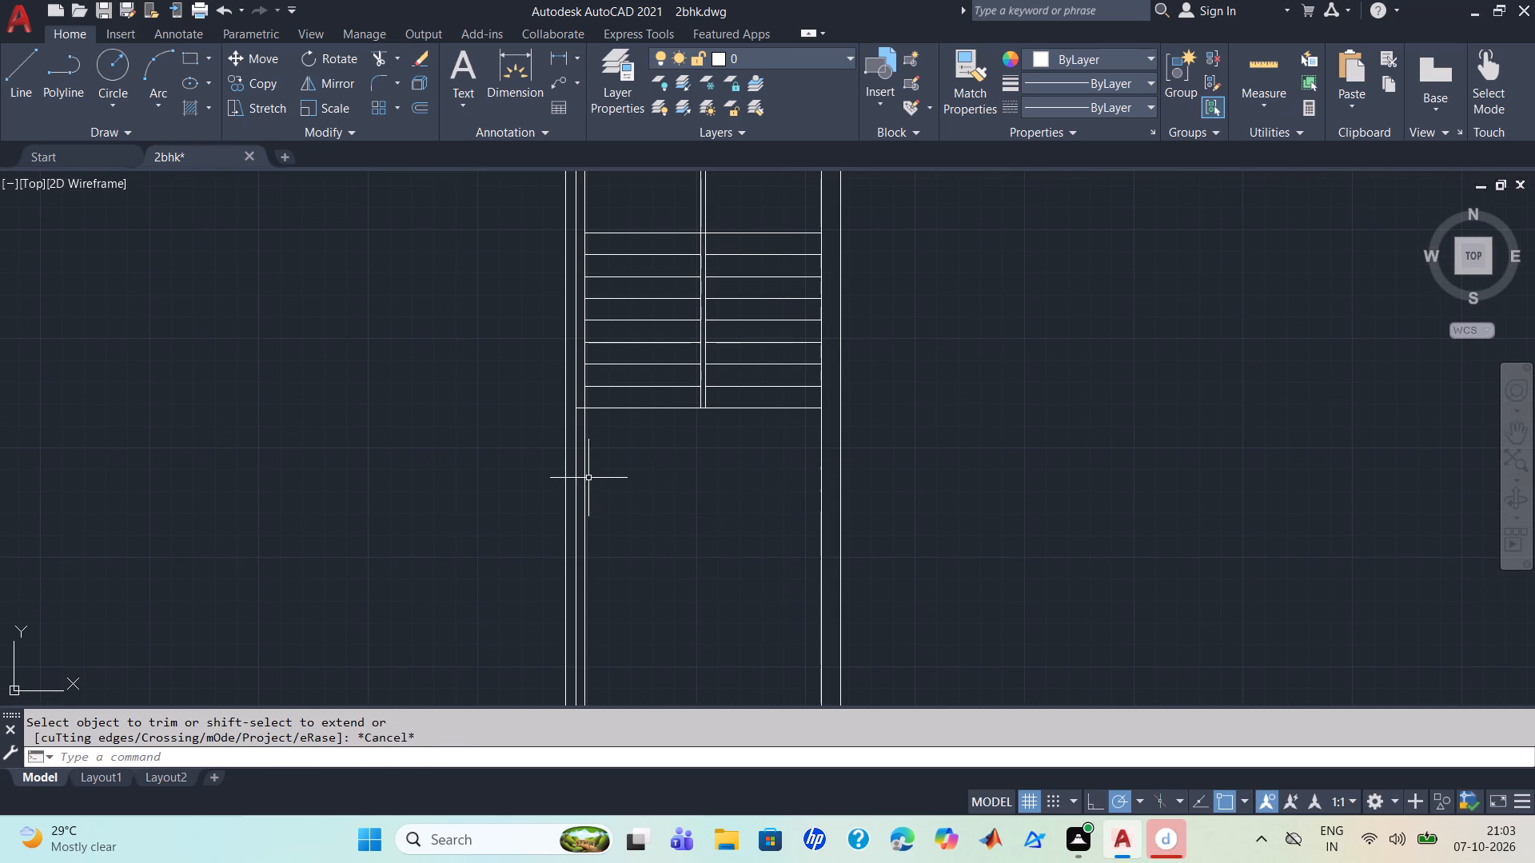
{"action": "left_click", "coordinate": [576, 489]}
{"action": "key", "text": "Delete"}
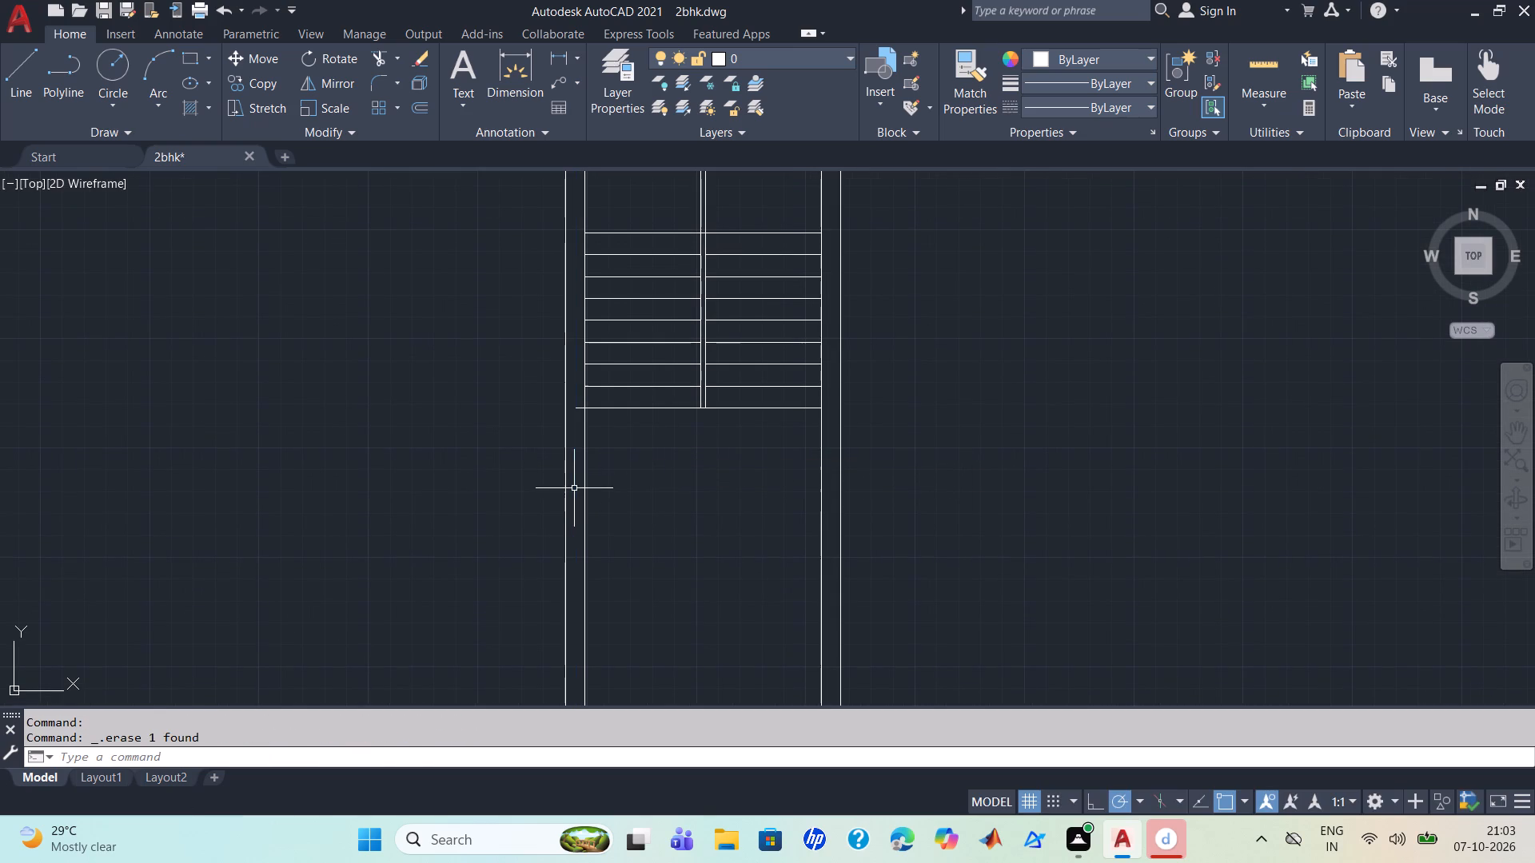
Erase the old inner line segments of the double-door wall on both sides of the door.
{"action": "scroll", "coordinate": [586, 463], "scroll_direction": "down", "scroll_amount": 1}
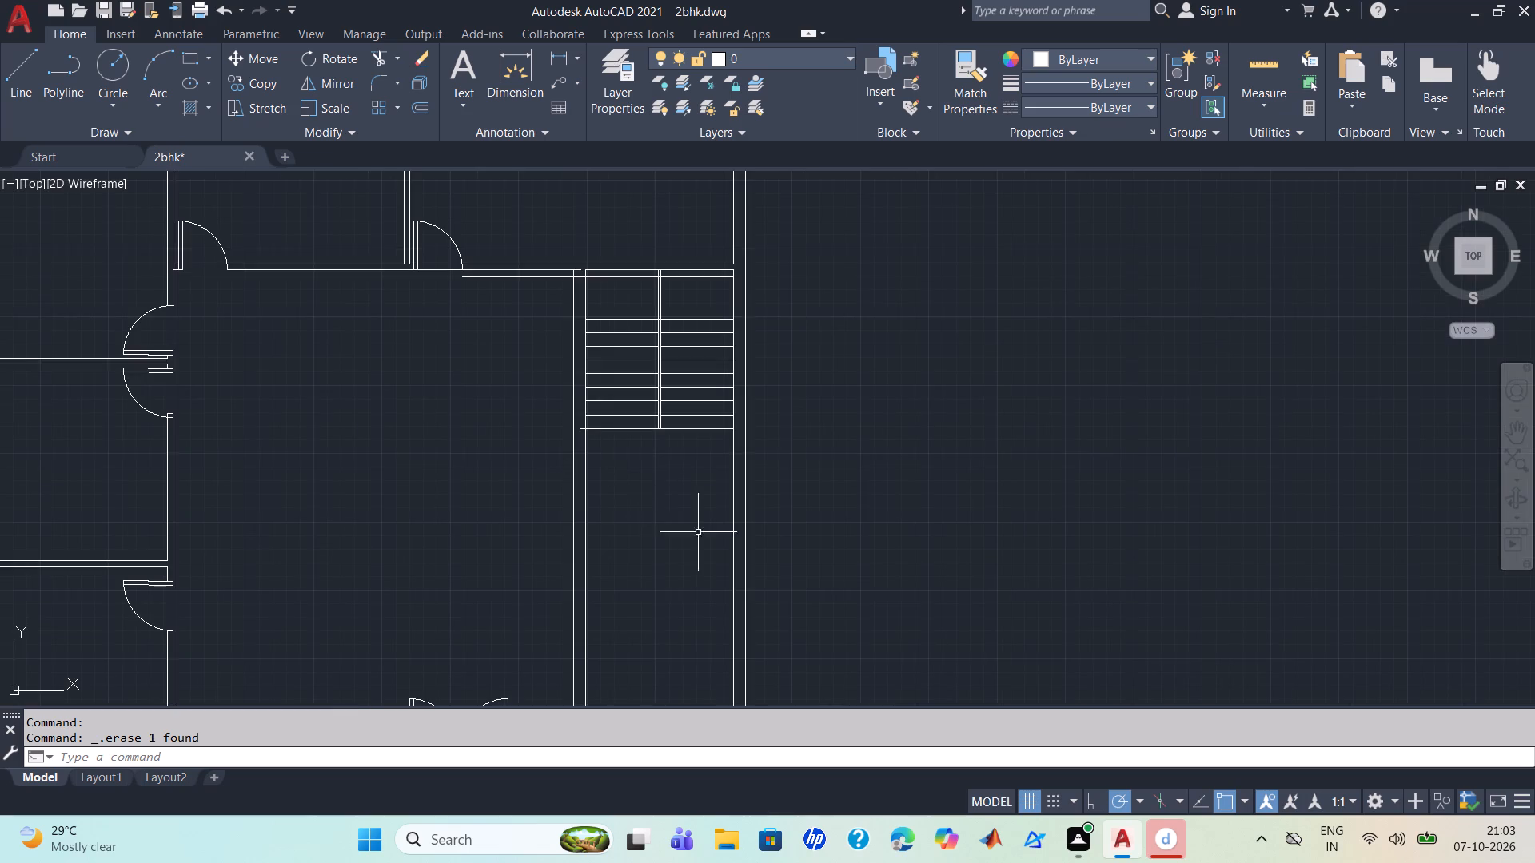
{"action": "scroll", "coordinate": [696, 551], "scroll_direction": "down", "scroll_amount": 1}
{"action": "middle_click_drag", "start_coordinate": [696, 551], "coordinate": [696, 499]}
{"action": "scroll", "coordinate": [696, 498], "scroll_direction": "up", "scroll_amount": 3}
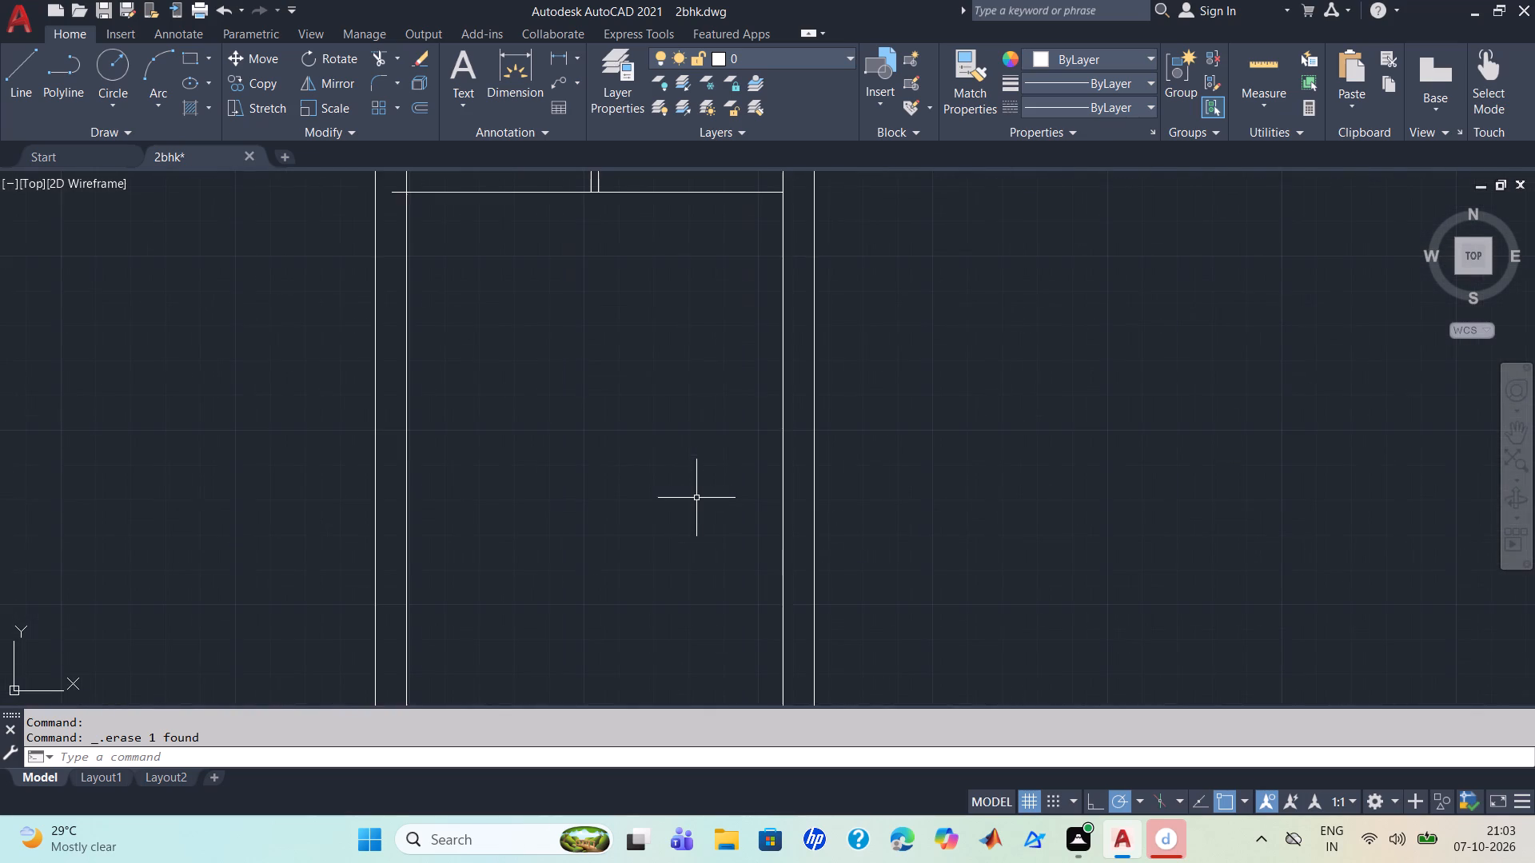
{"action": "scroll", "coordinate": [684, 527], "scroll_direction": "down", "scroll_amount": 1}
{"action": "scroll", "coordinate": [704, 340], "scroll_direction": "down", "scroll_amount": 1}
{"action": "middle_click_drag", "start_coordinate": [704, 339], "coordinate": [704, 338]}
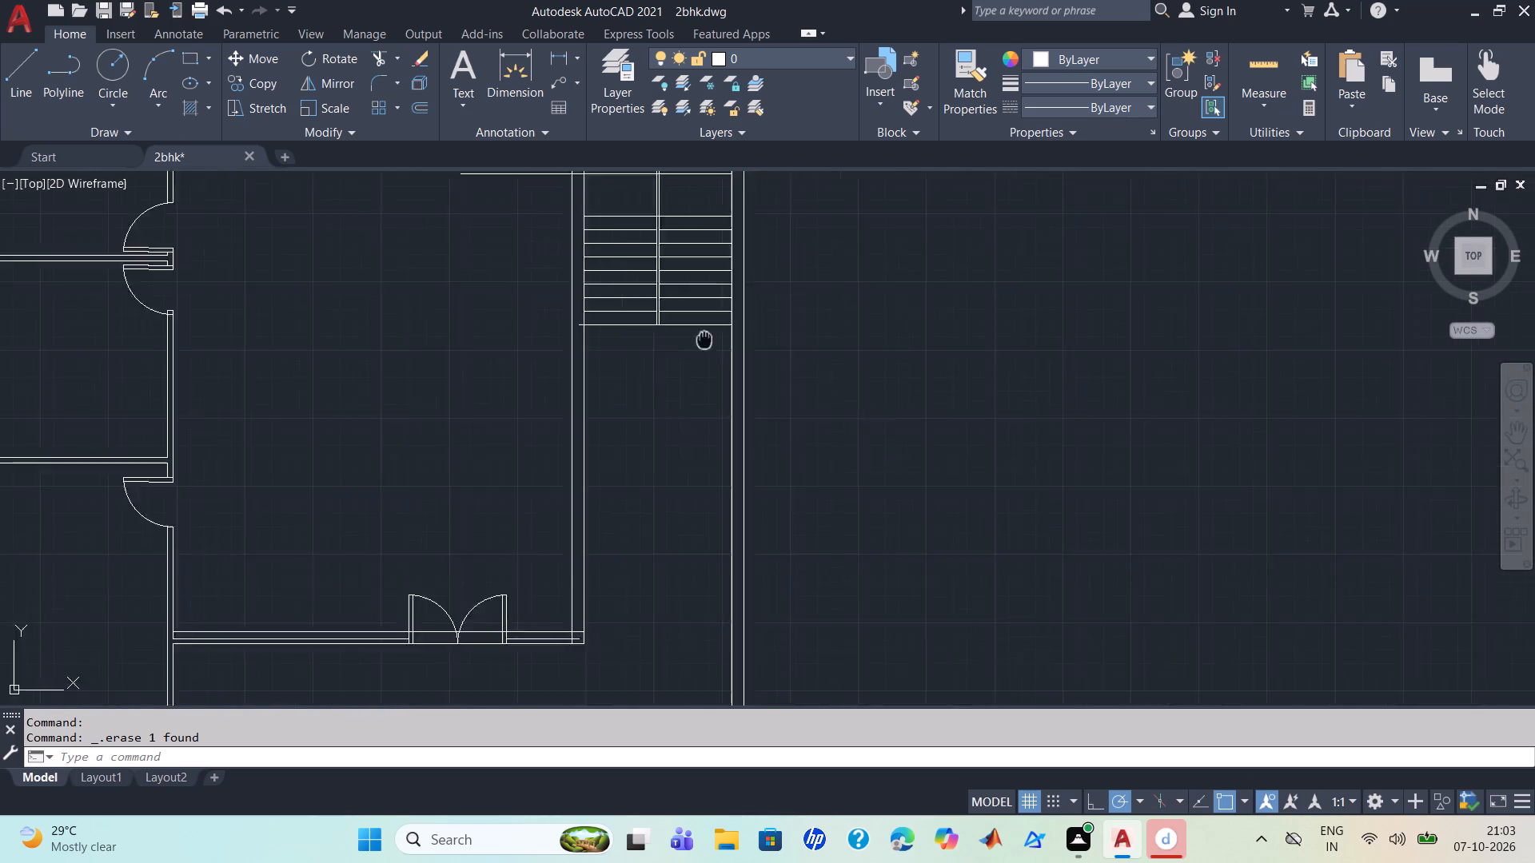
{"action": "middle_click_drag", "start_coordinate": [704, 338], "coordinate": [753, 249]}
{"action": "scroll", "coordinate": [567, 736], "scroll_direction": "up", "scroll_amount": 1}
{"action": "scroll", "coordinate": [585, 584], "scroll_direction": "up", "scroll_amount": 2}
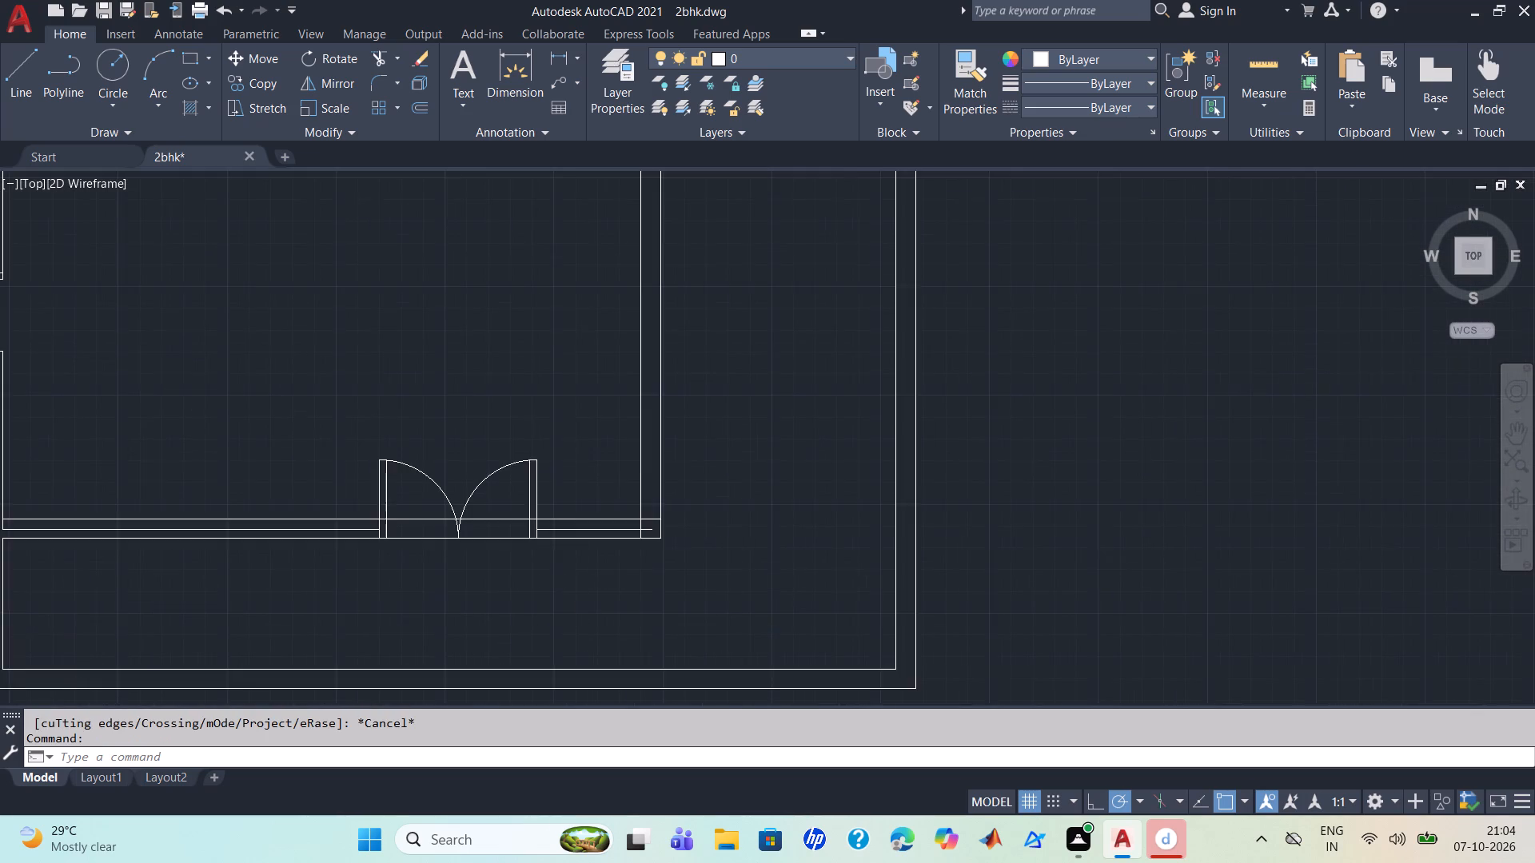
{"action": "left_click", "coordinate": [605, 499]}
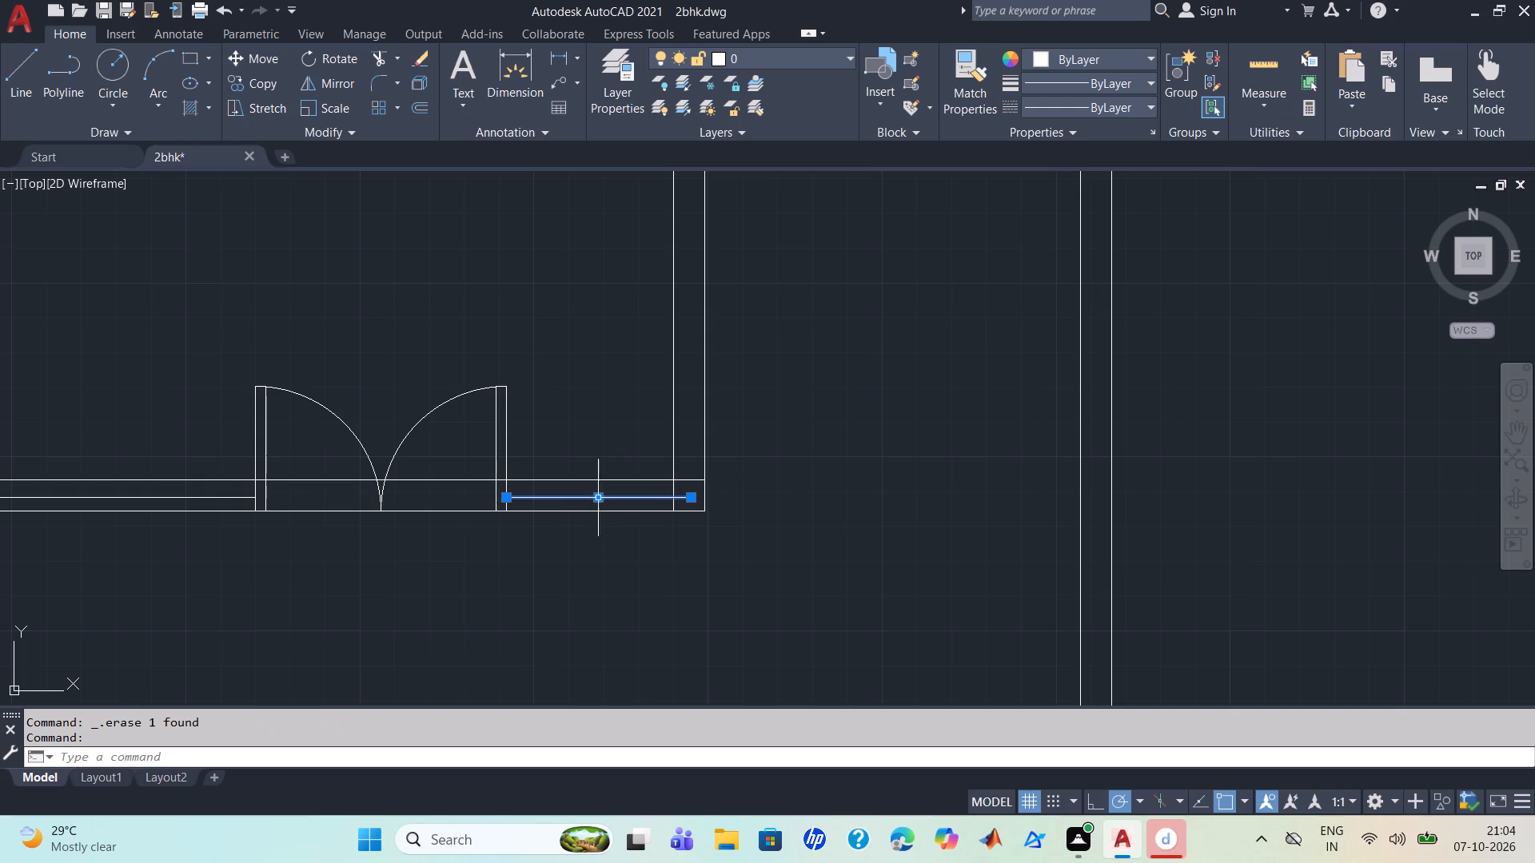
{"action": "left_click", "coordinate": [233, 498]}
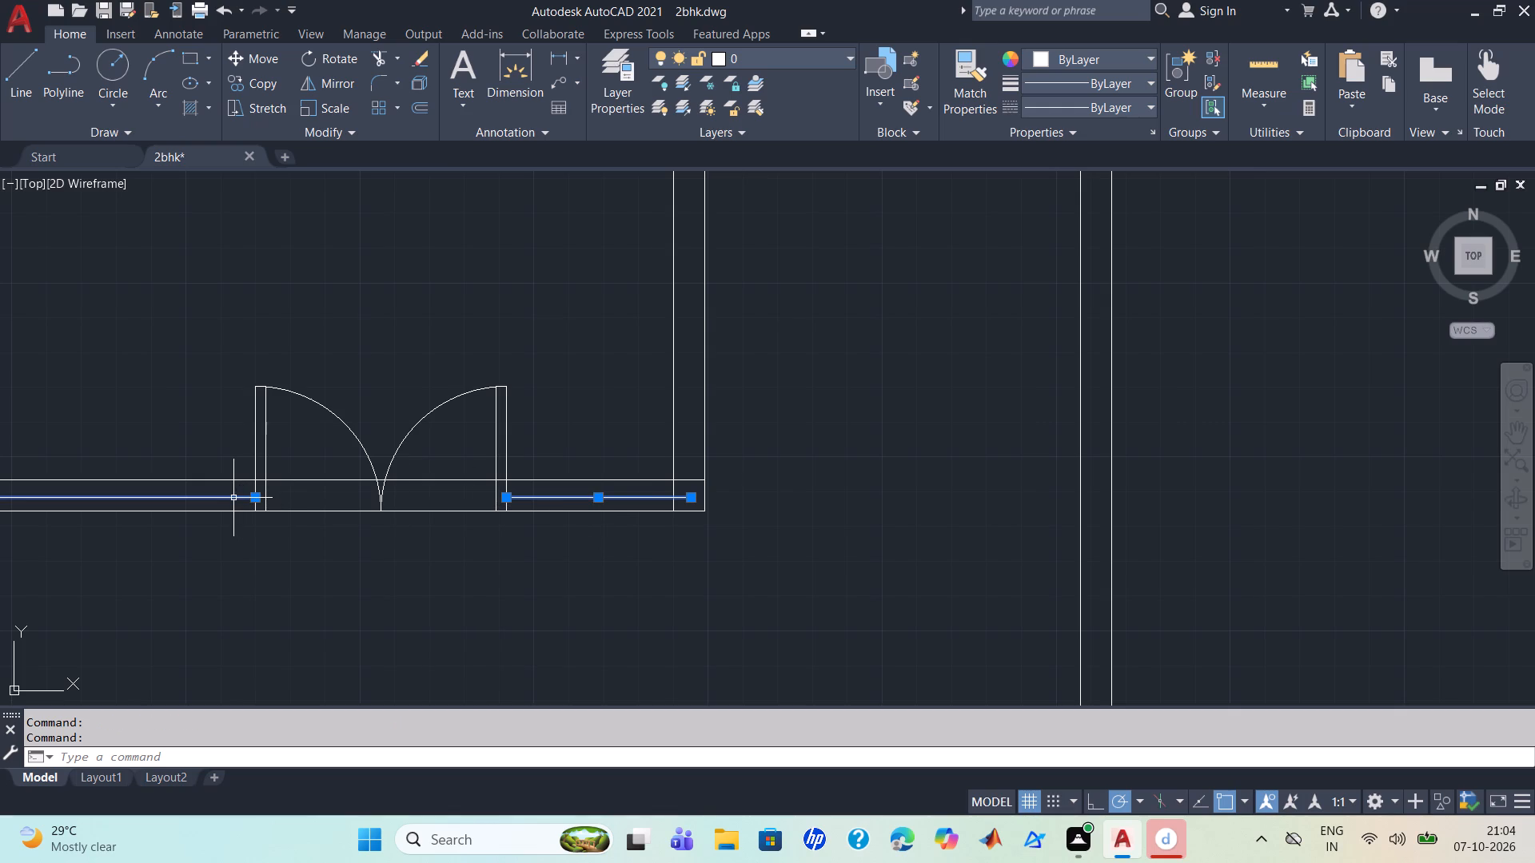
{"action": "key", "text": "Delete"}
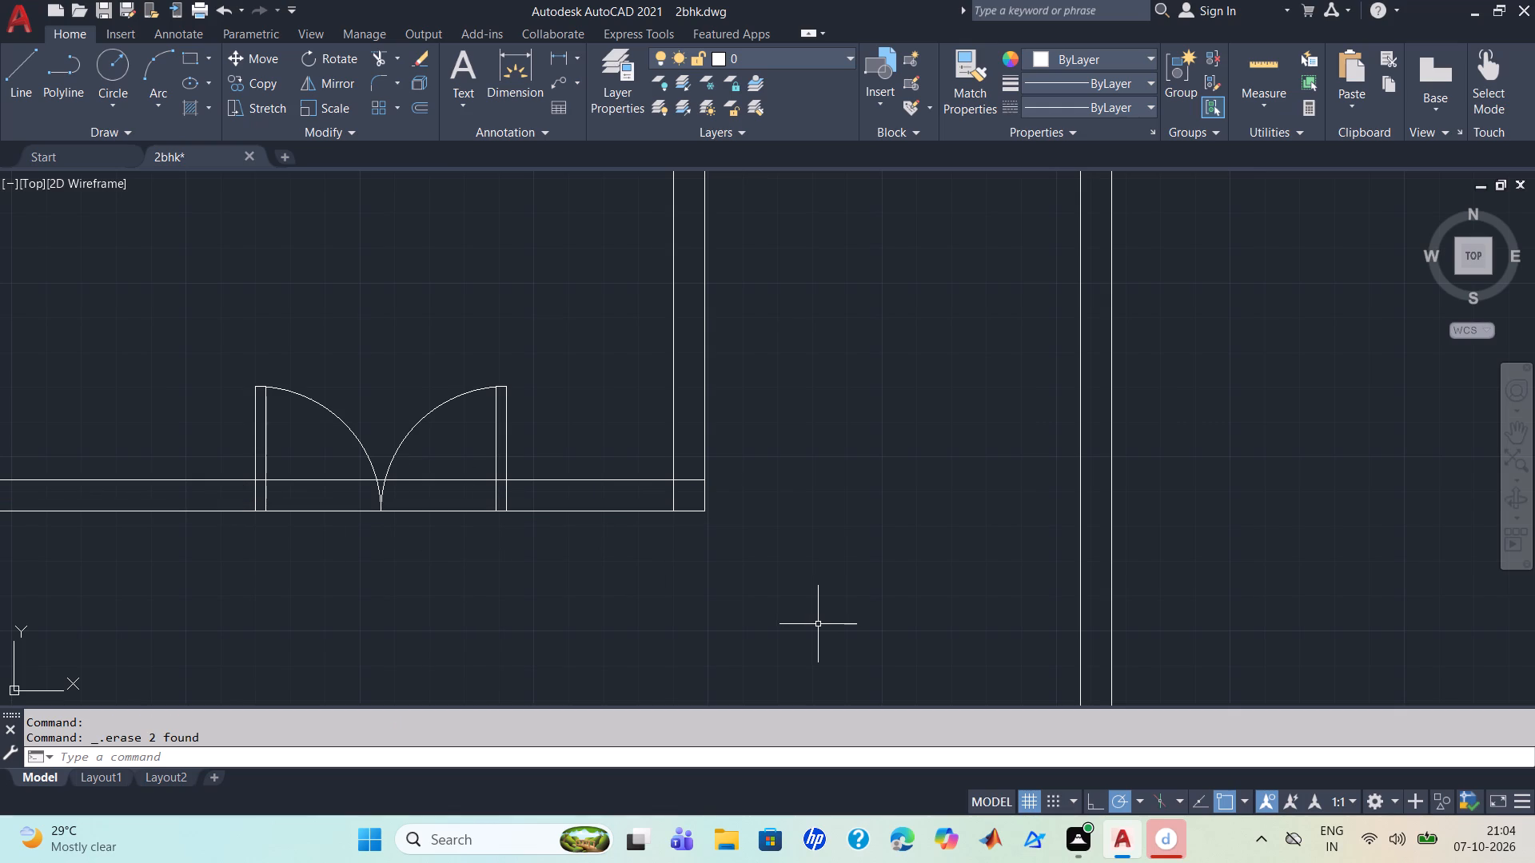
Trim the overlapping inner line ends where the double-door wall meets the staircase strip's wall.
{"action": "type", "text": "tr"}
{"action": "key", "text": "Return"}
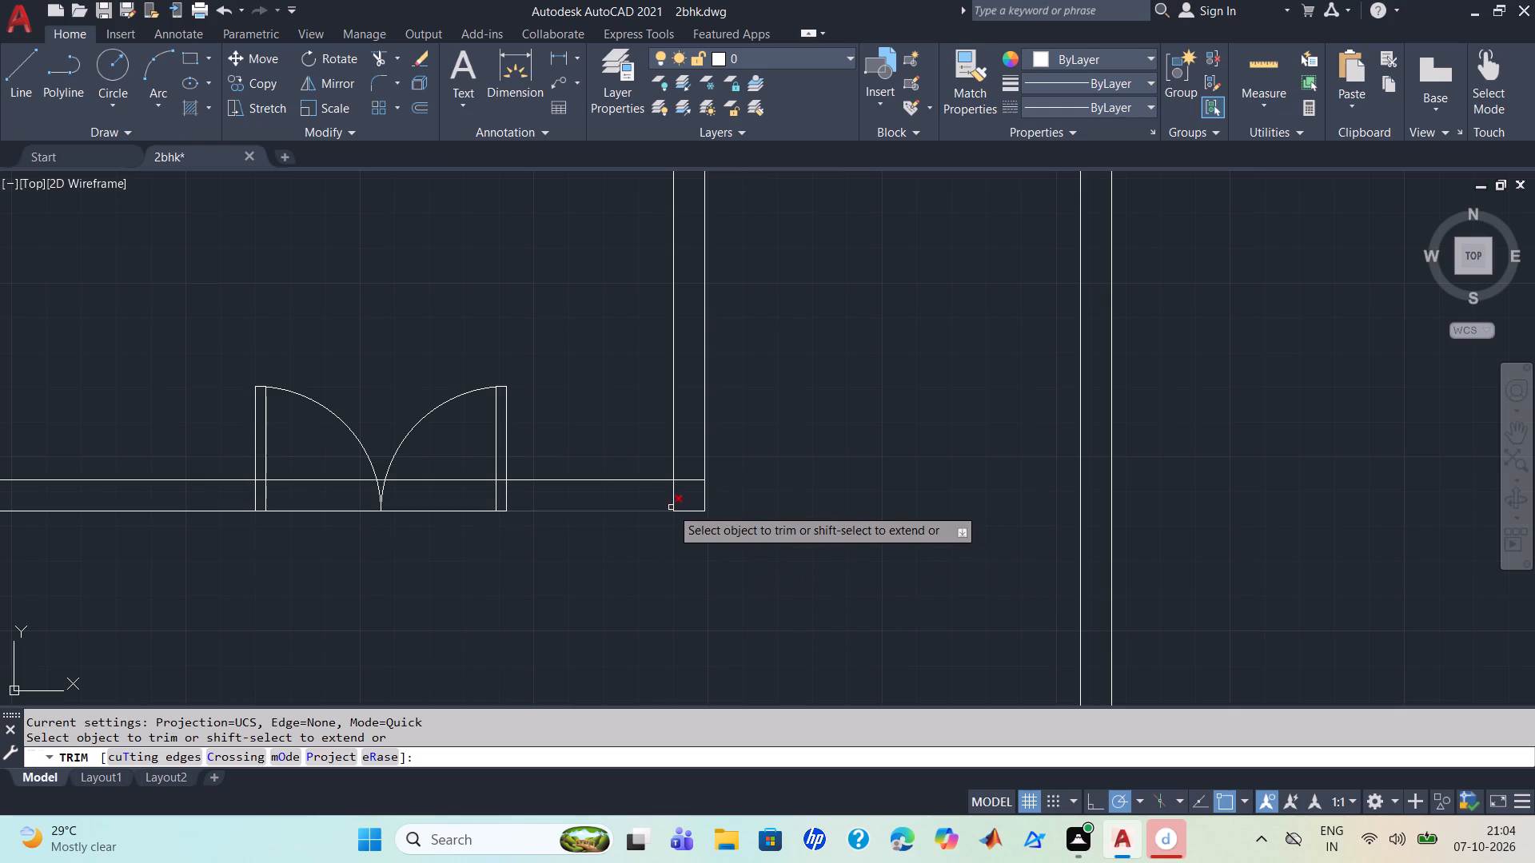
{"action": "left_click", "coordinate": [672, 499]}
{"action": "left_click", "coordinate": [684, 481]}
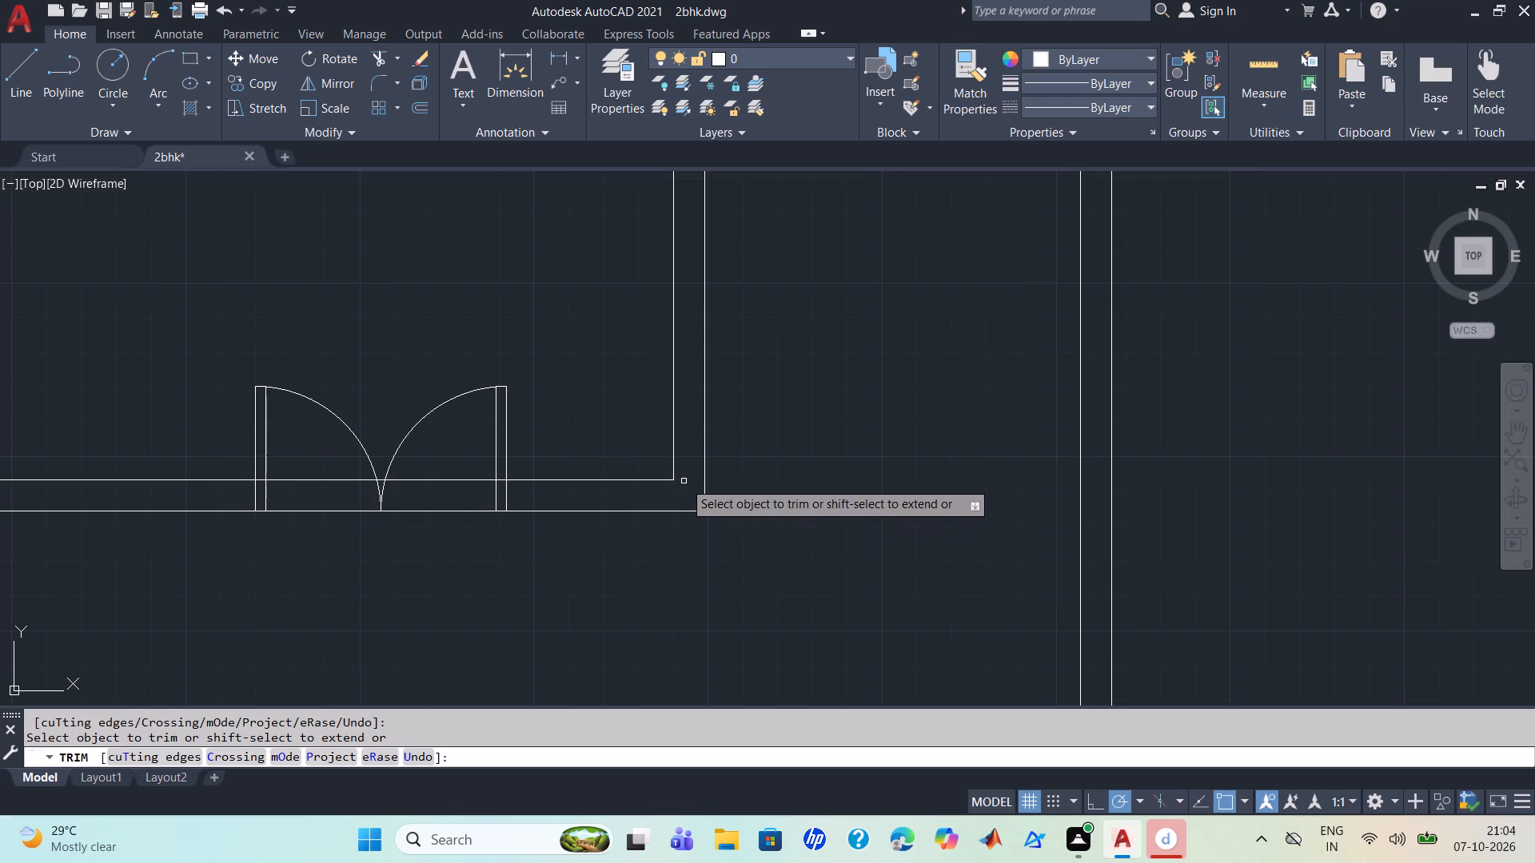
Trim the new inner wall line out of the double-door opening, including the pieces inside both door frames and between the swing arcs.
{"action": "scroll", "coordinate": [480, 494], "scroll_direction": "up", "scroll_amount": 1}
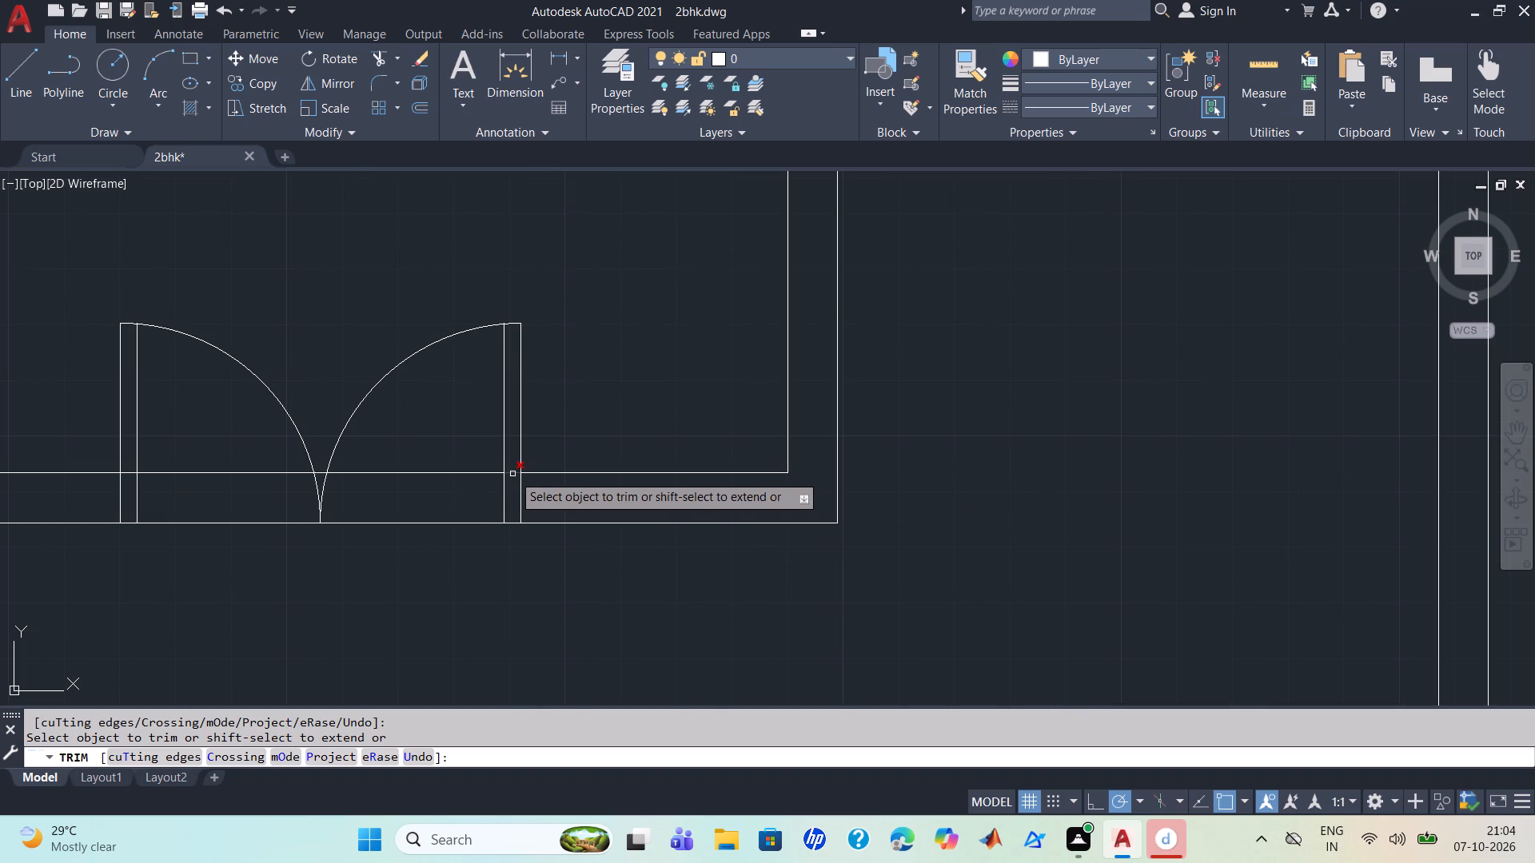
{"action": "left_click", "coordinate": [512, 474]}
{"action": "left_click", "coordinate": [484, 474]}
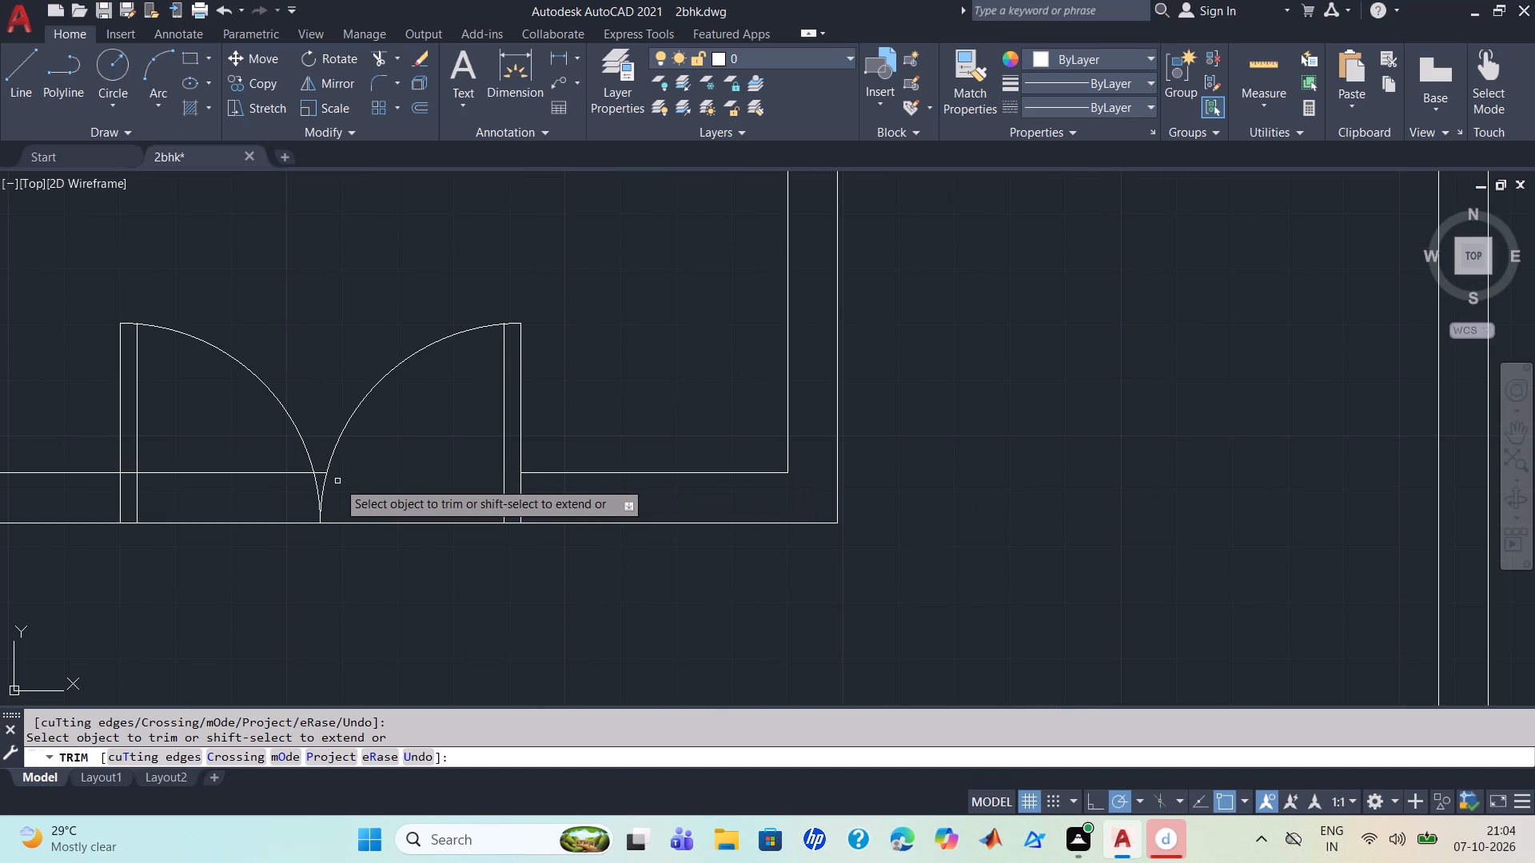
{"action": "left_click", "coordinate": [284, 474]}
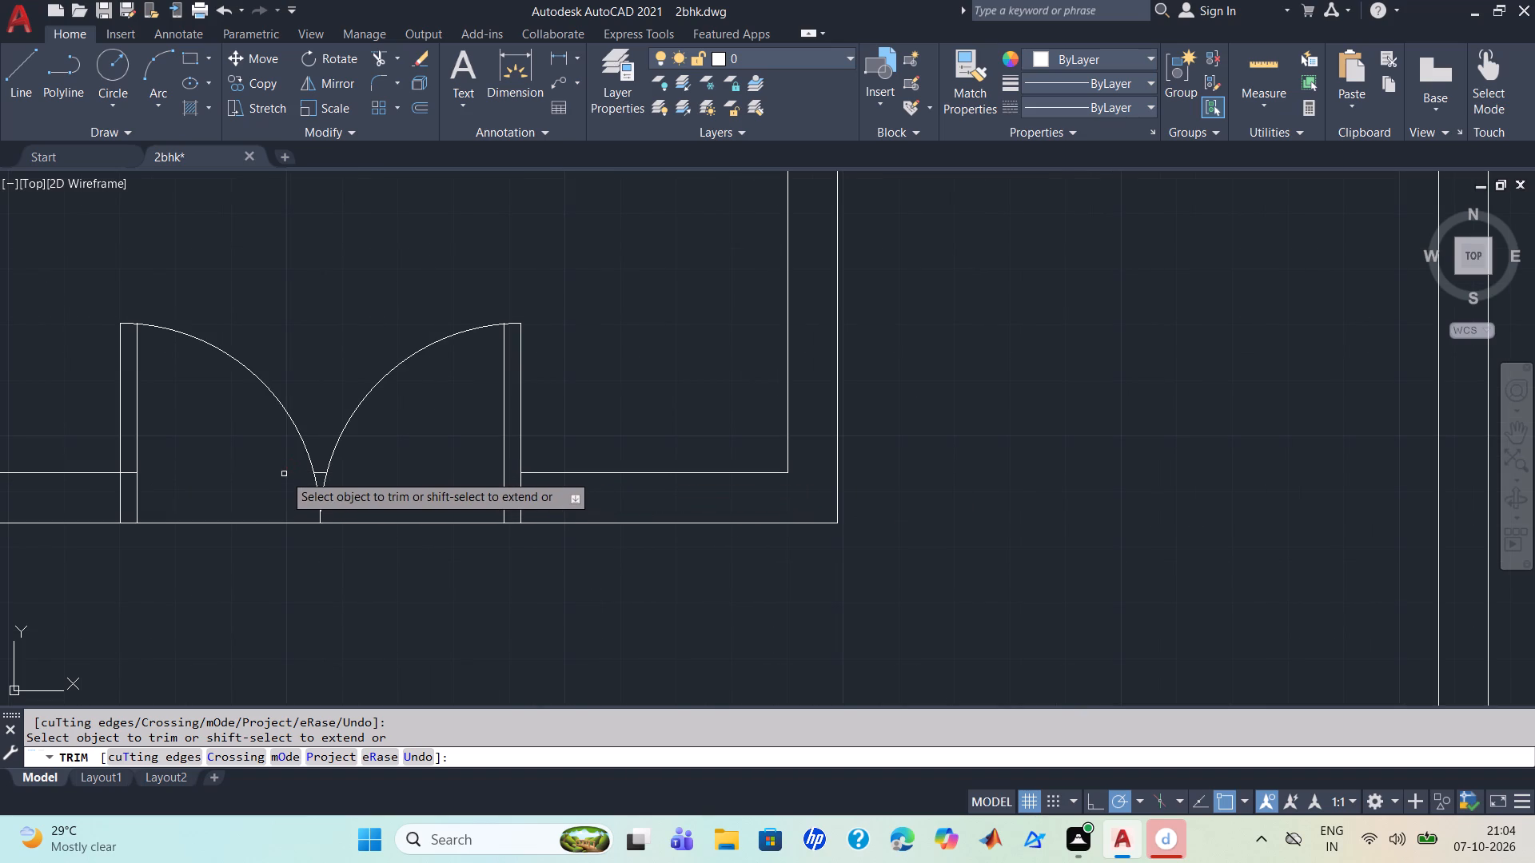
{"action": "scroll", "coordinate": [323, 476], "scroll_direction": "up", "scroll_amount": 3}
{"action": "left_click", "coordinate": [313, 466]}
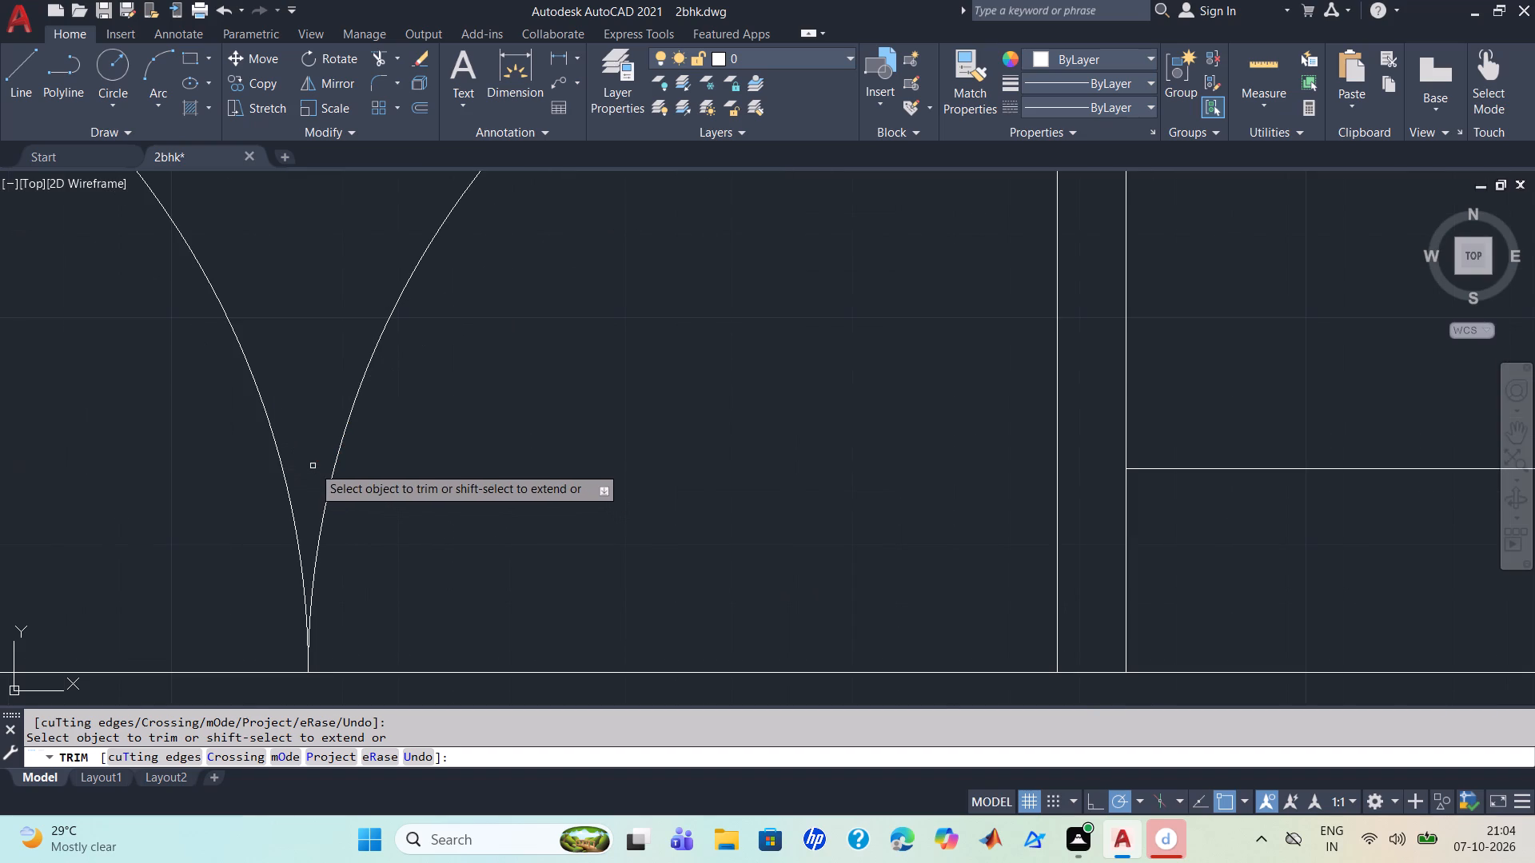
{"action": "scroll", "coordinate": [363, 478], "scroll_direction": "down", "scroll_amount": 2}
{"action": "left_click", "coordinate": [30, 477]}
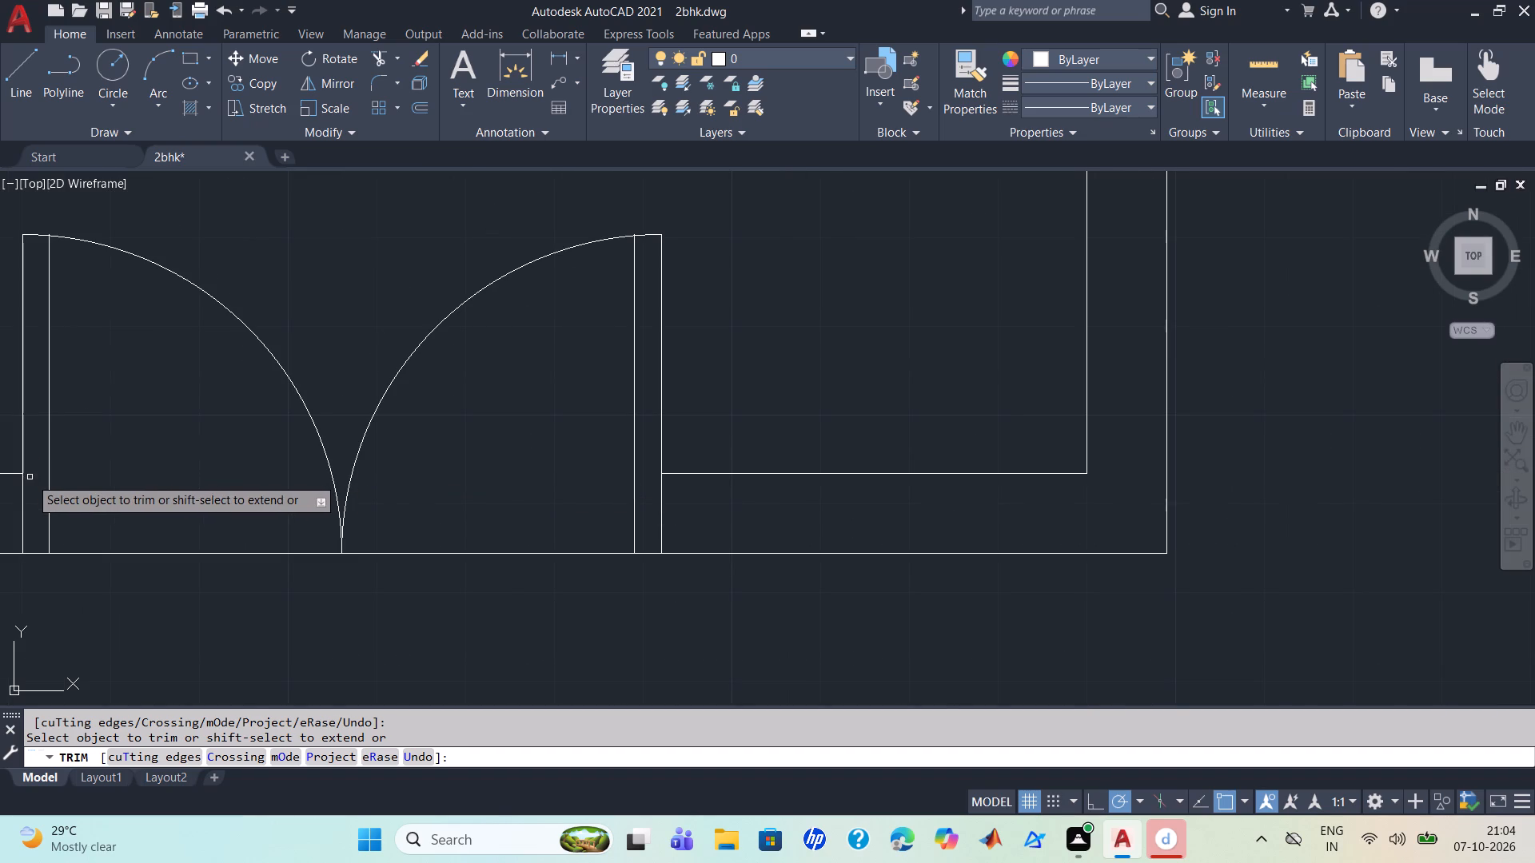
Trim the leftover stub between the double-door wall's two lines where it meets the bedroom-side wall of the hall.
{"action": "scroll", "coordinate": [220, 495], "scroll_direction": "down", "scroll_amount": 4}
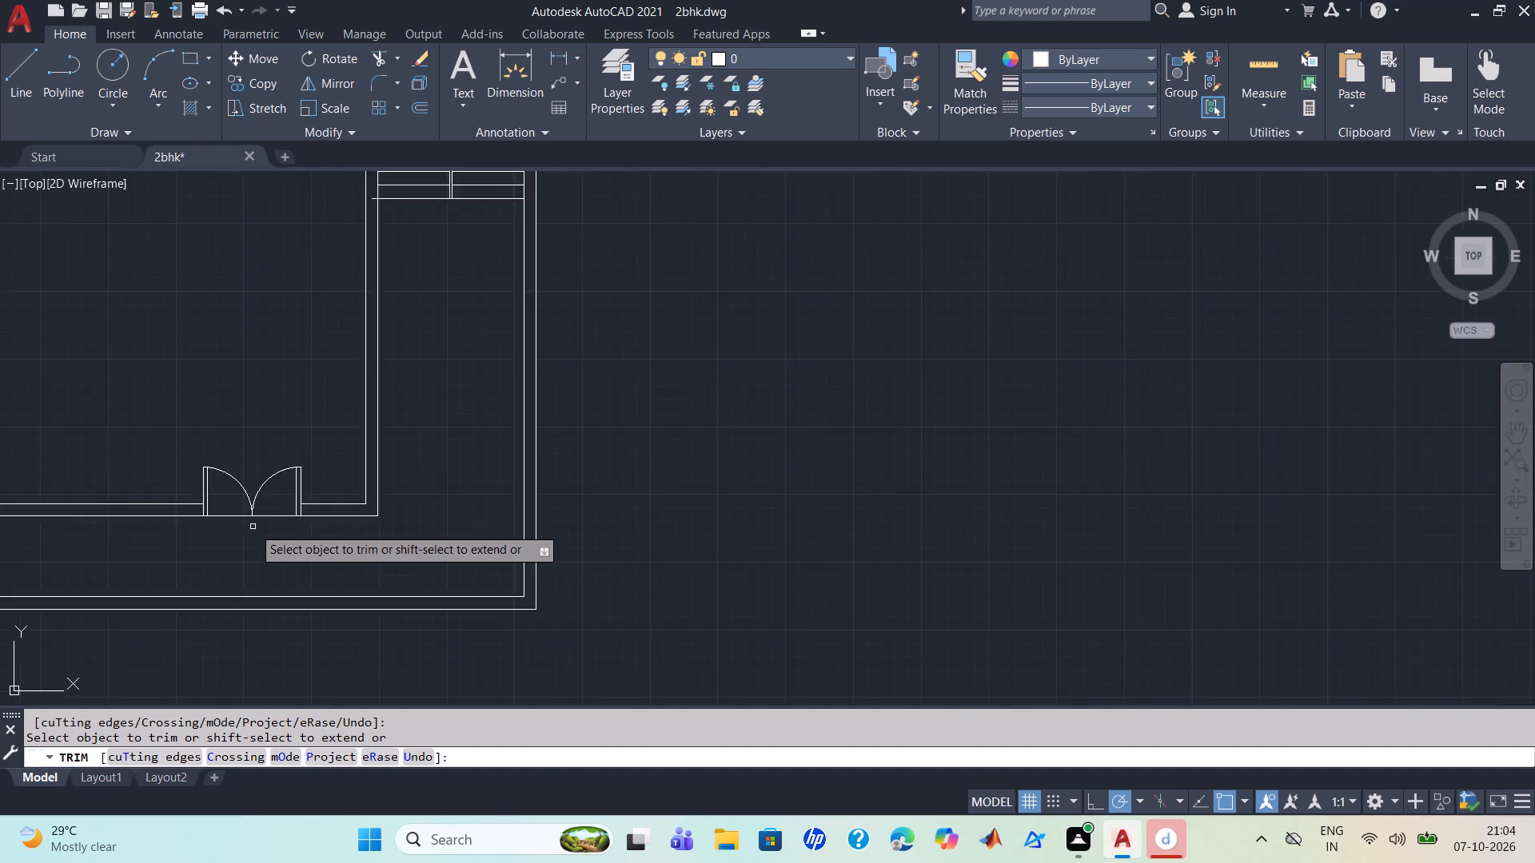
{"action": "scroll", "coordinate": [253, 527], "scroll_direction": "down", "scroll_amount": 1}
{"action": "scroll", "coordinate": [131, 515], "scroll_direction": "up", "scroll_amount": 1}
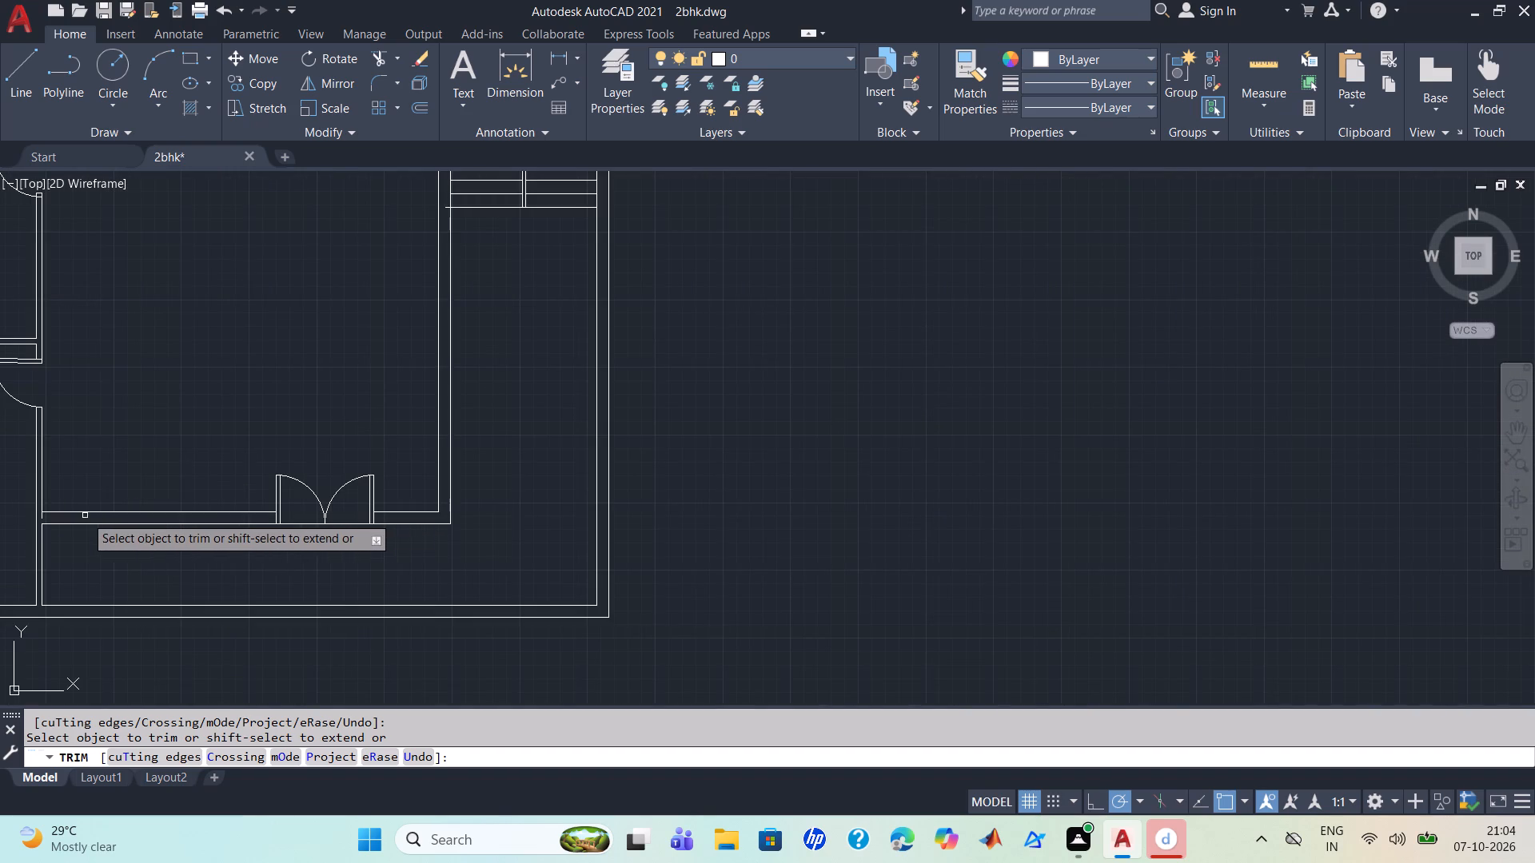
{"action": "scroll", "coordinate": [85, 515], "scroll_direction": "up", "scroll_amount": 2}
{"action": "middle_click_drag", "start_coordinate": [130, 469], "coordinate": [297, 491]}
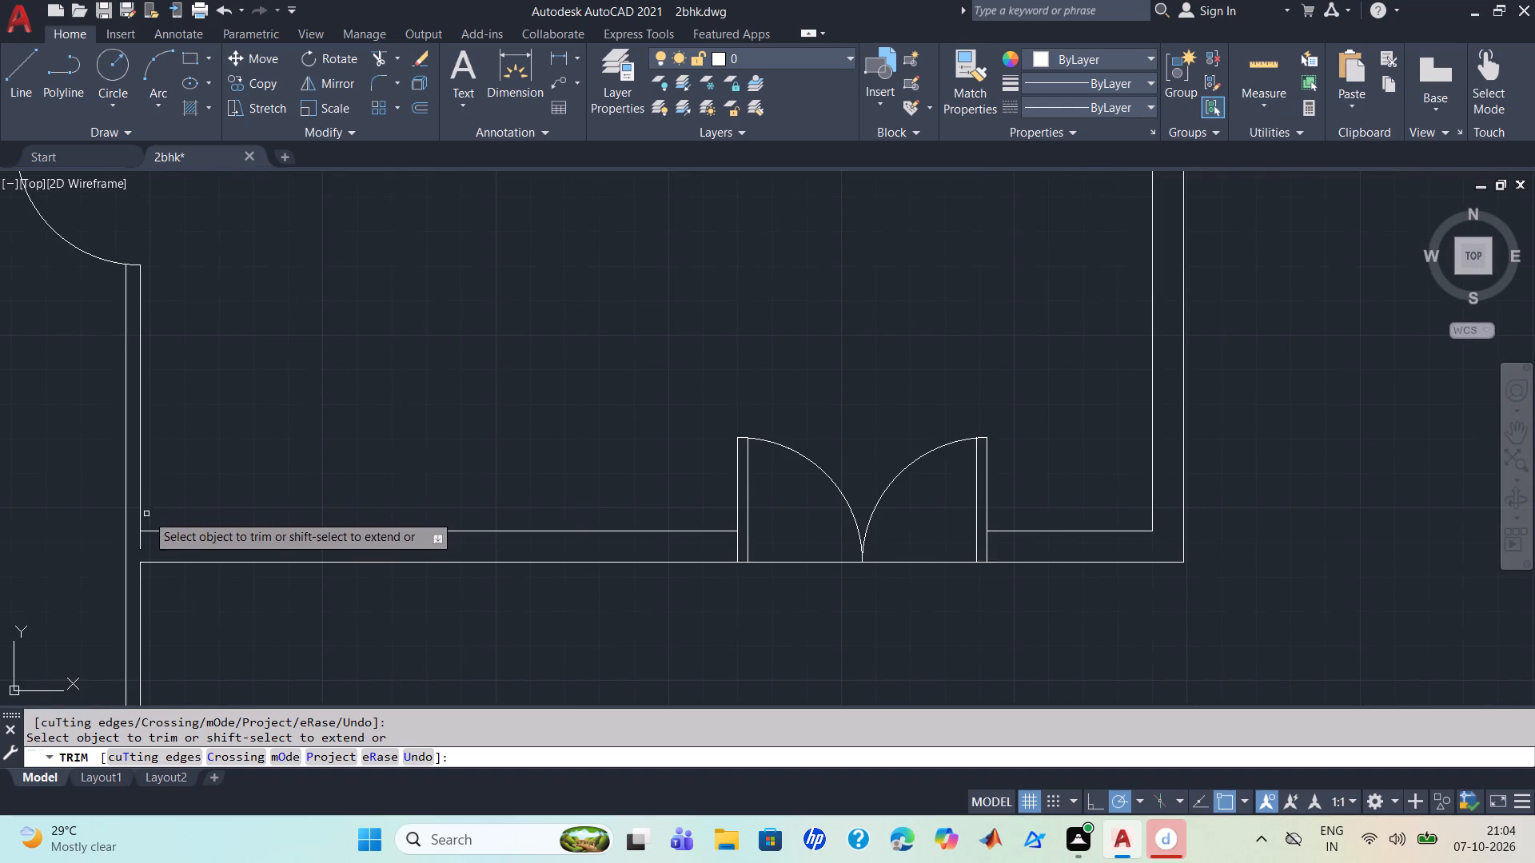
{"action": "left_click", "coordinate": [137, 540], "text": "shift"}
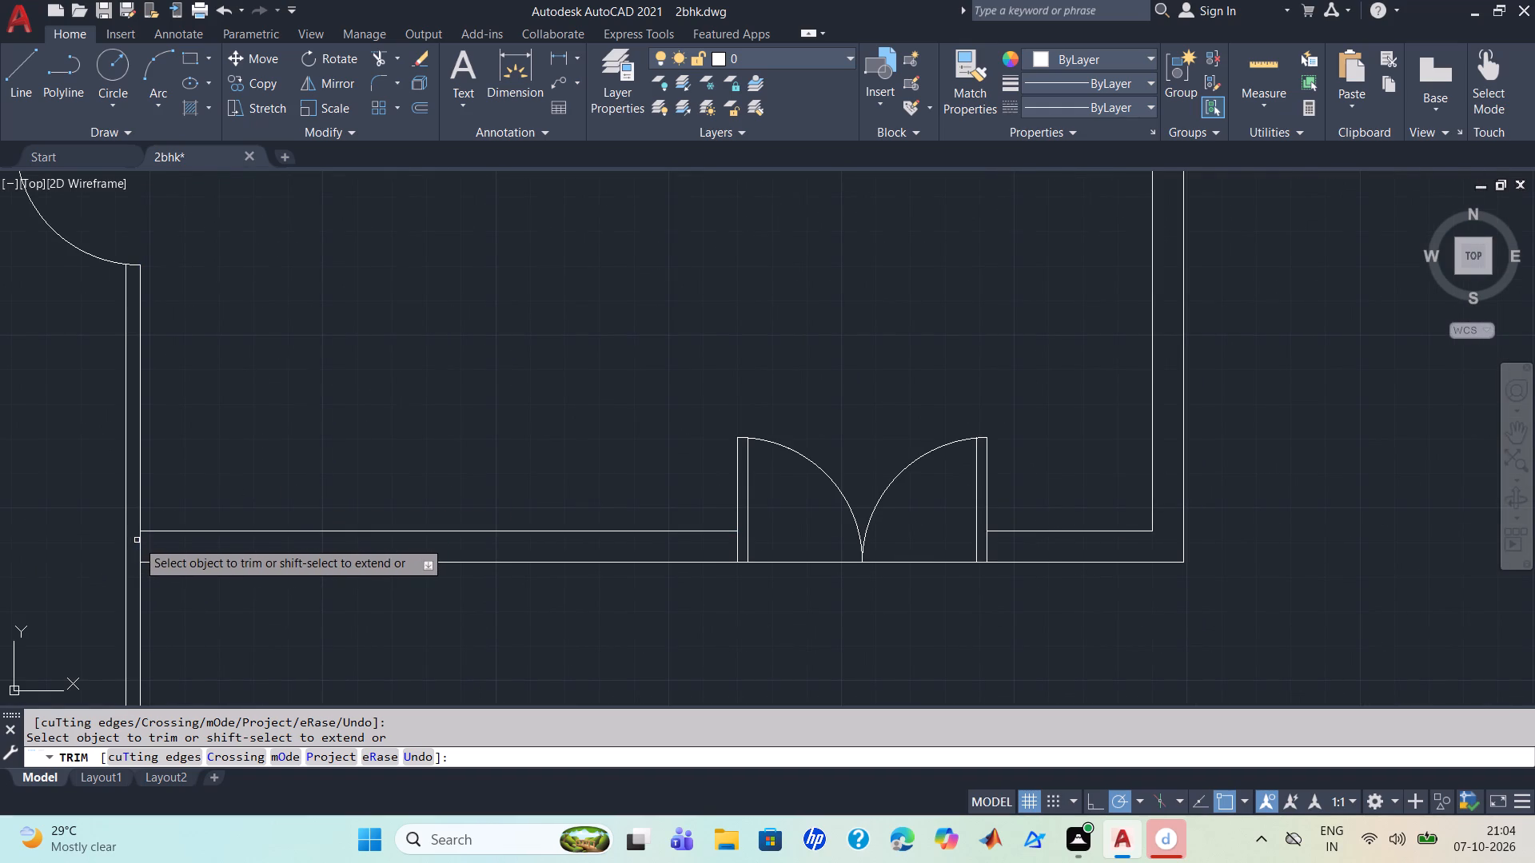
Extend the staircase's lowest crosswise line to the hall-side line of the strip's wall.
{"action": "scroll", "coordinate": [320, 483], "scroll_direction": "down", "scroll_amount": 2}
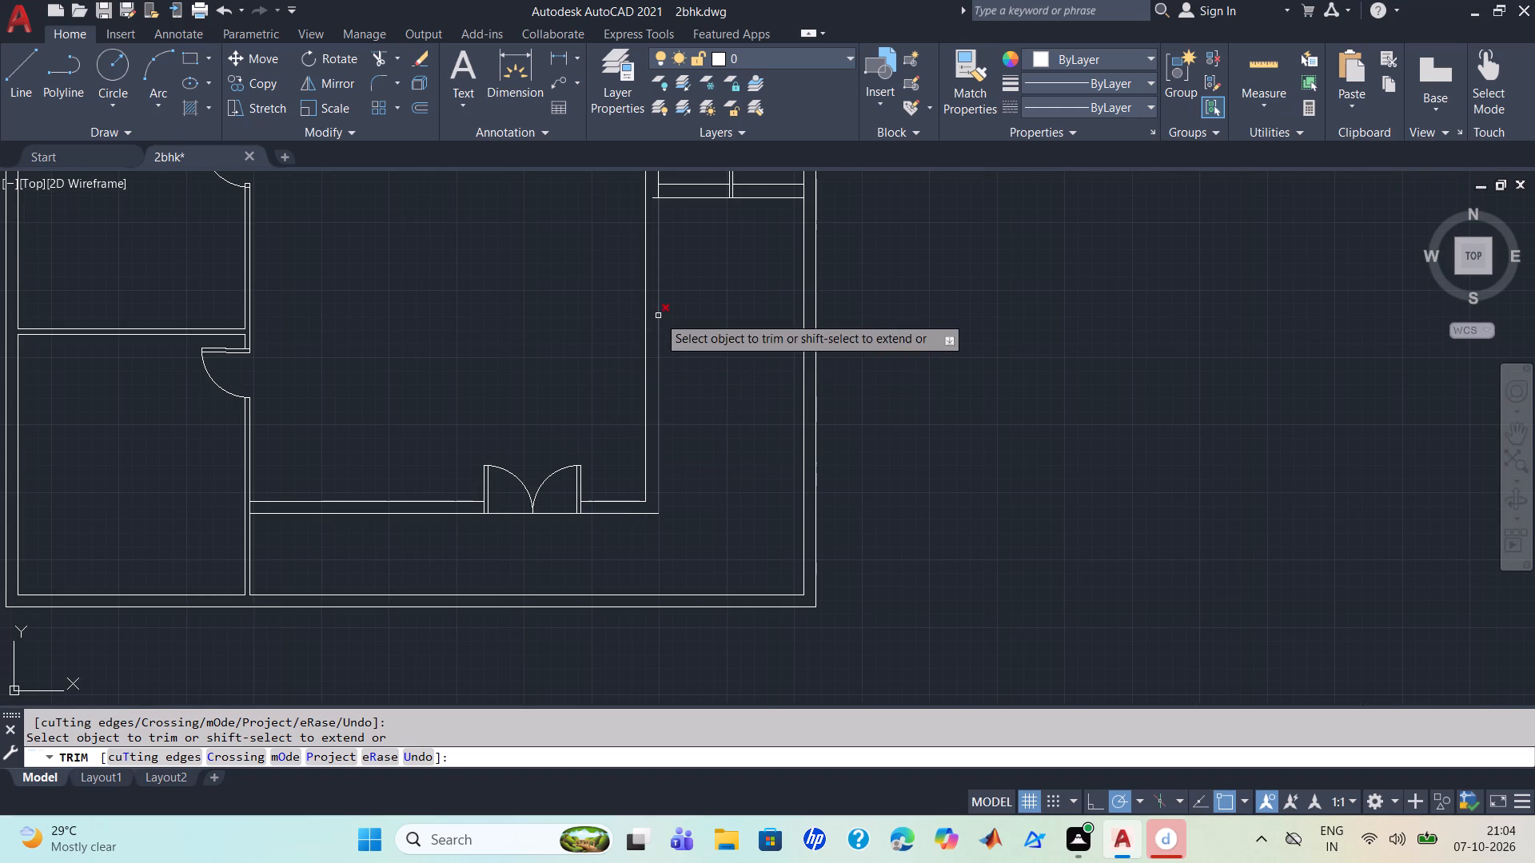
{"action": "middle_click_drag", "start_coordinate": [658, 316], "coordinate": [676, 460]}
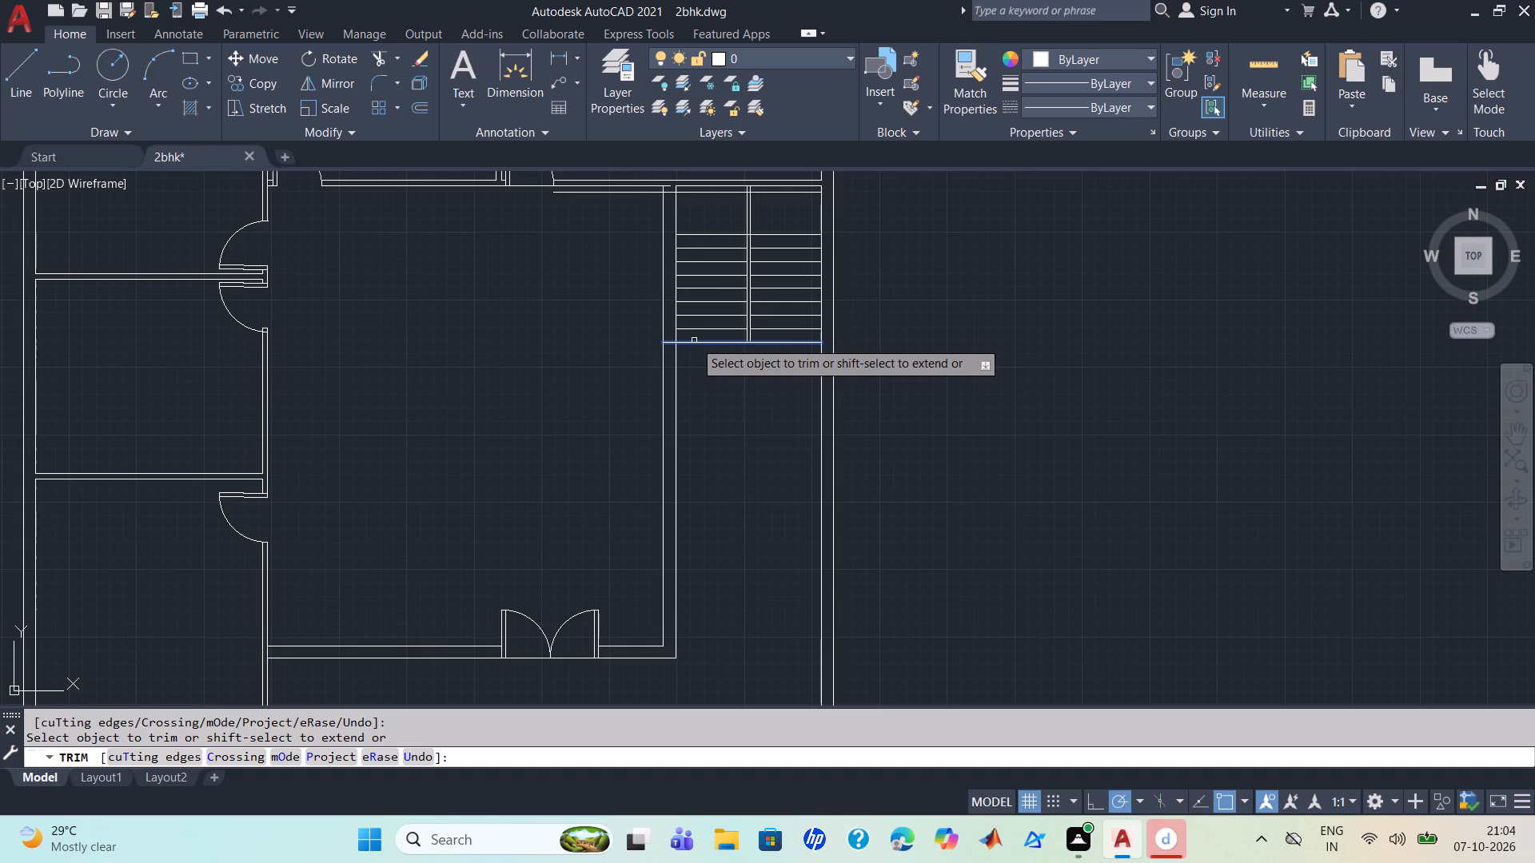
{"action": "left_click", "coordinate": [694, 342], "text": "shift"}
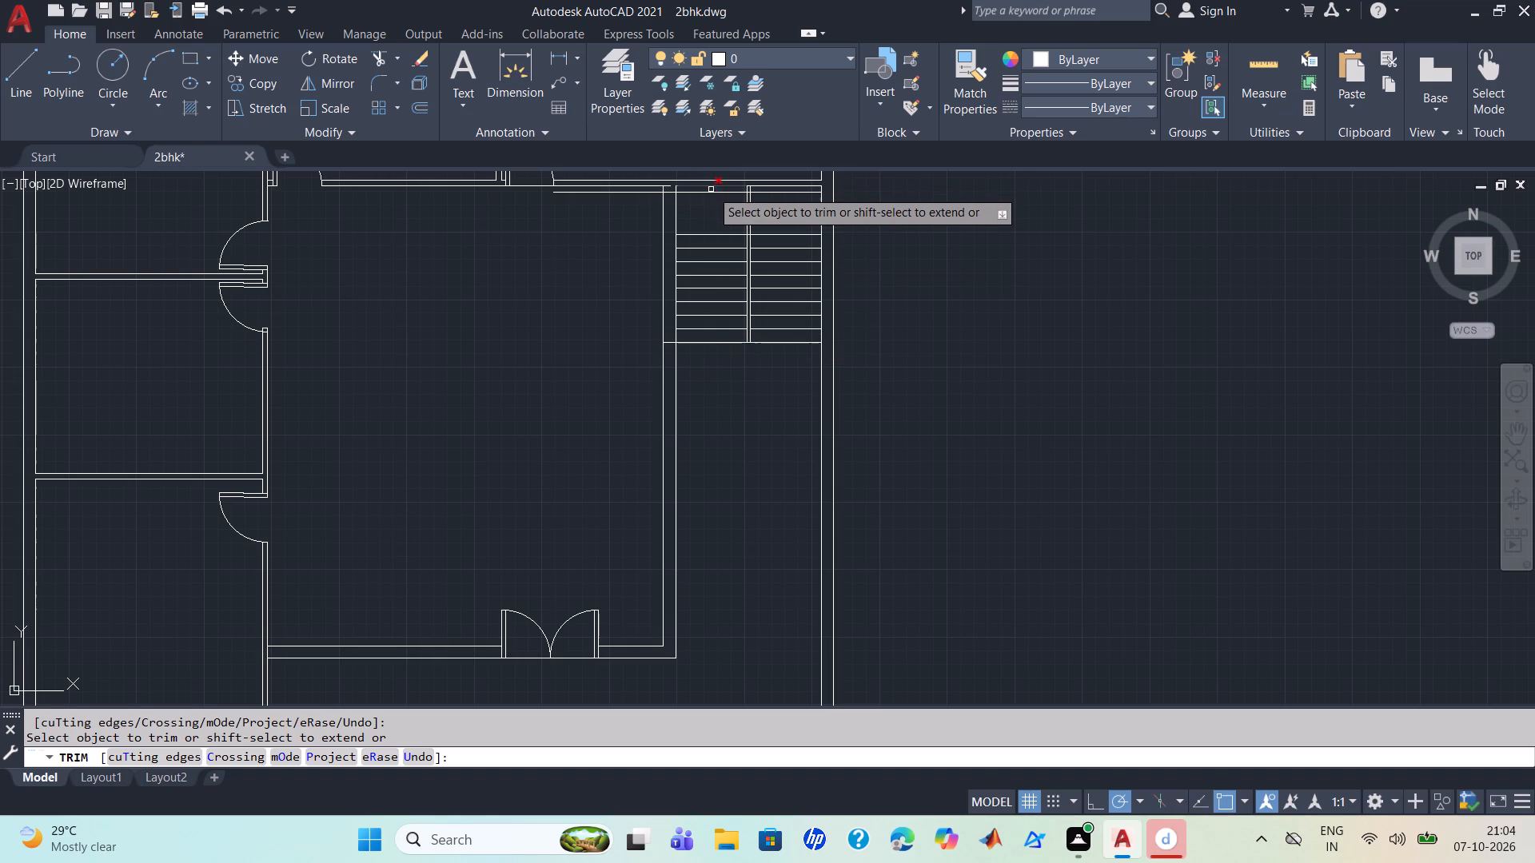
Trim the old top line over the staircase's left flight, its corner stubs, and the lower top line's overrun across the strip wall into the hall.
{"action": "scroll", "coordinate": [711, 204], "scroll_direction": "down", "scroll_amount": 1}
{"action": "middle_click_drag", "start_coordinate": [711, 204], "coordinate": [720, 371]}
{"action": "scroll", "coordinate": [720, 371], "scroll_direction": "up", "scroll_amount": 3}
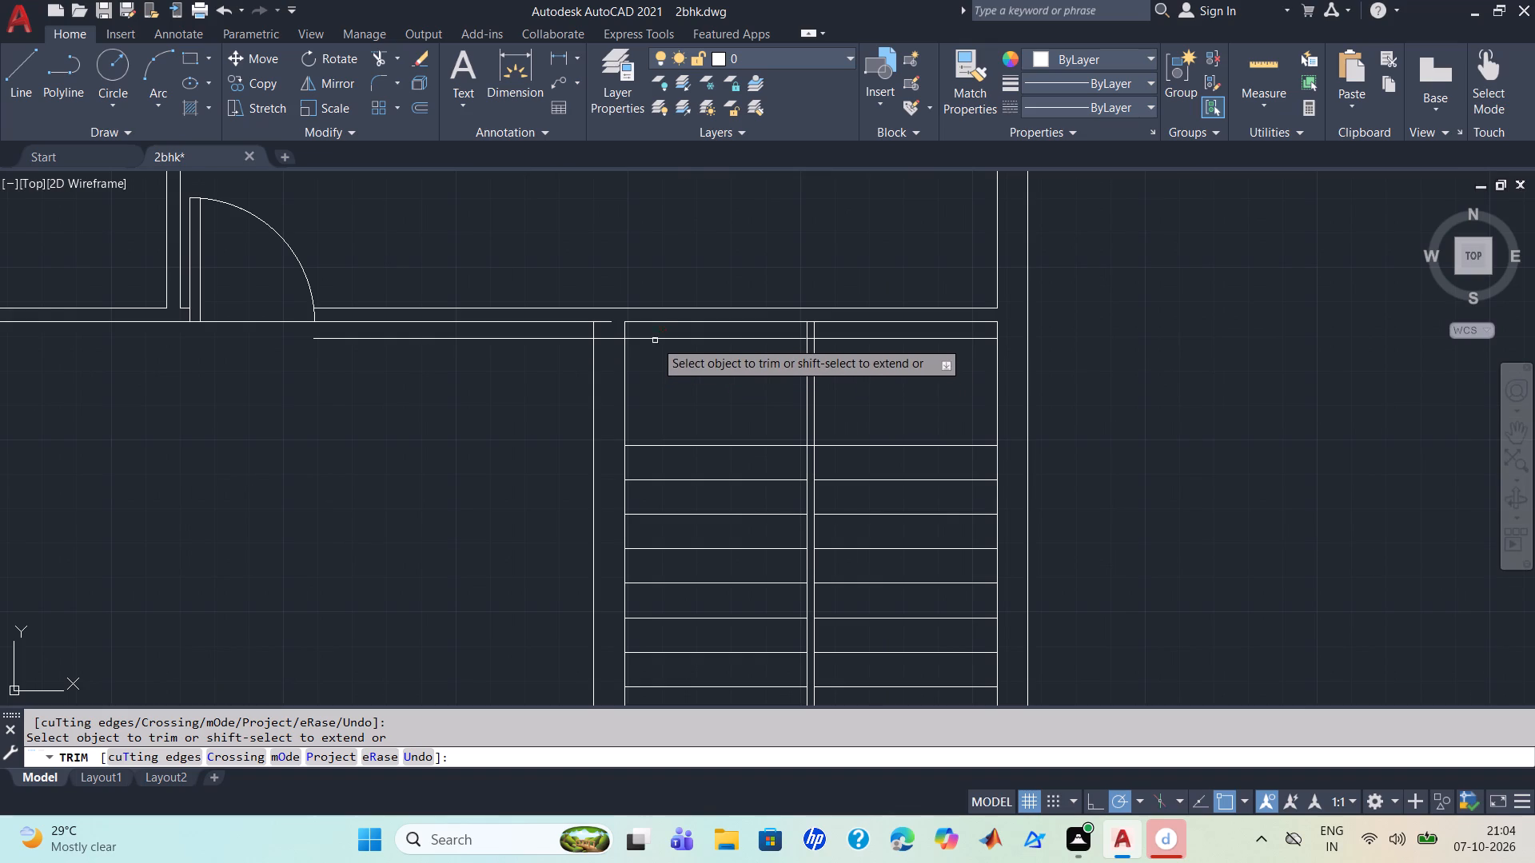
{"action": "left_click", "coordinate": [671, 323]}
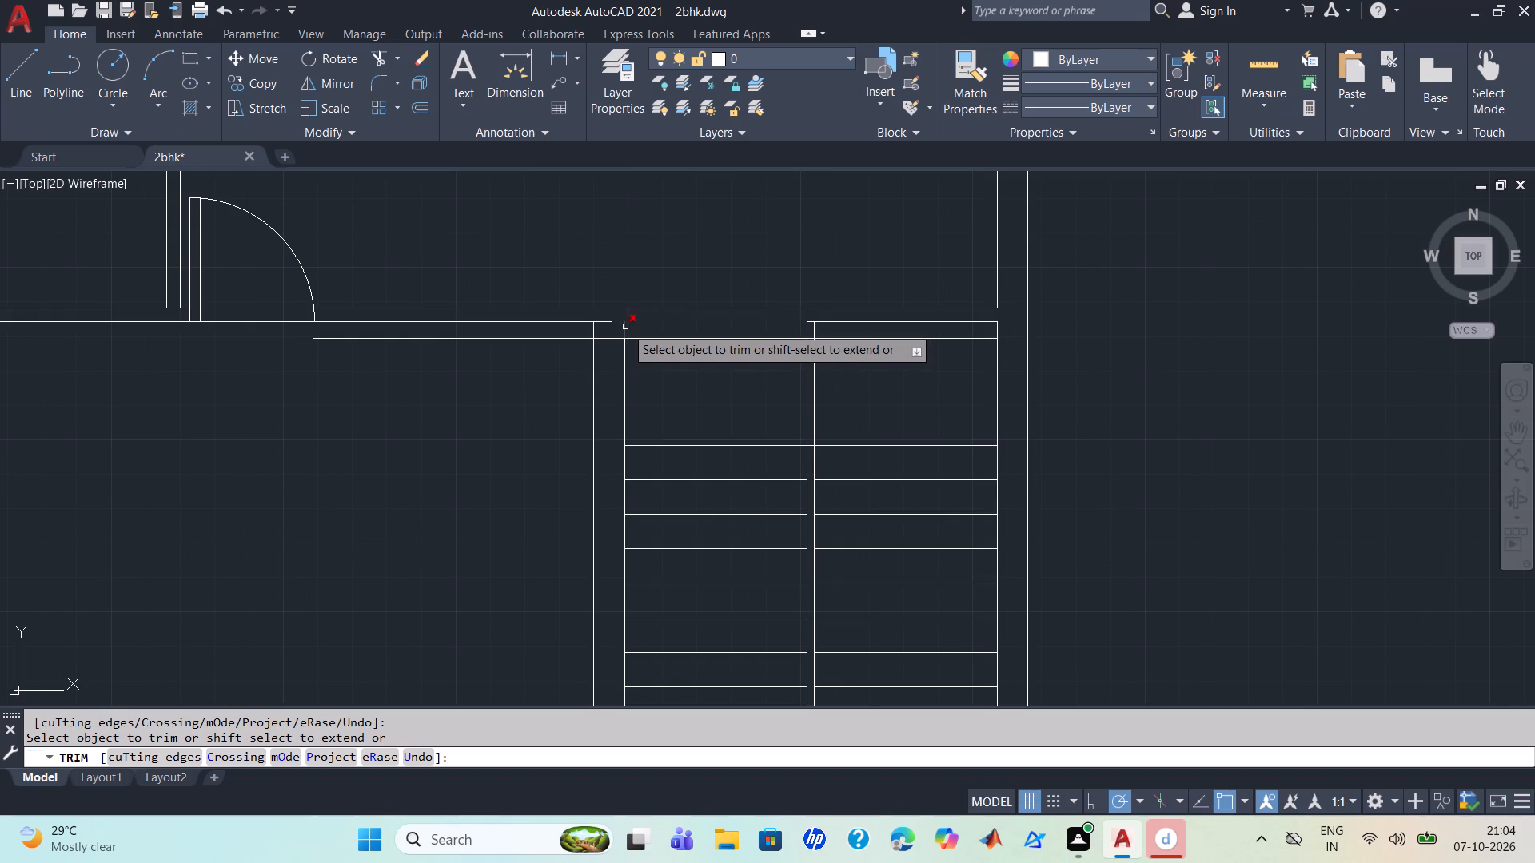
{"action": "left_click", "coordinate": [625, 327]}
{"action": "left_click", "coordinate": [613, 324]}
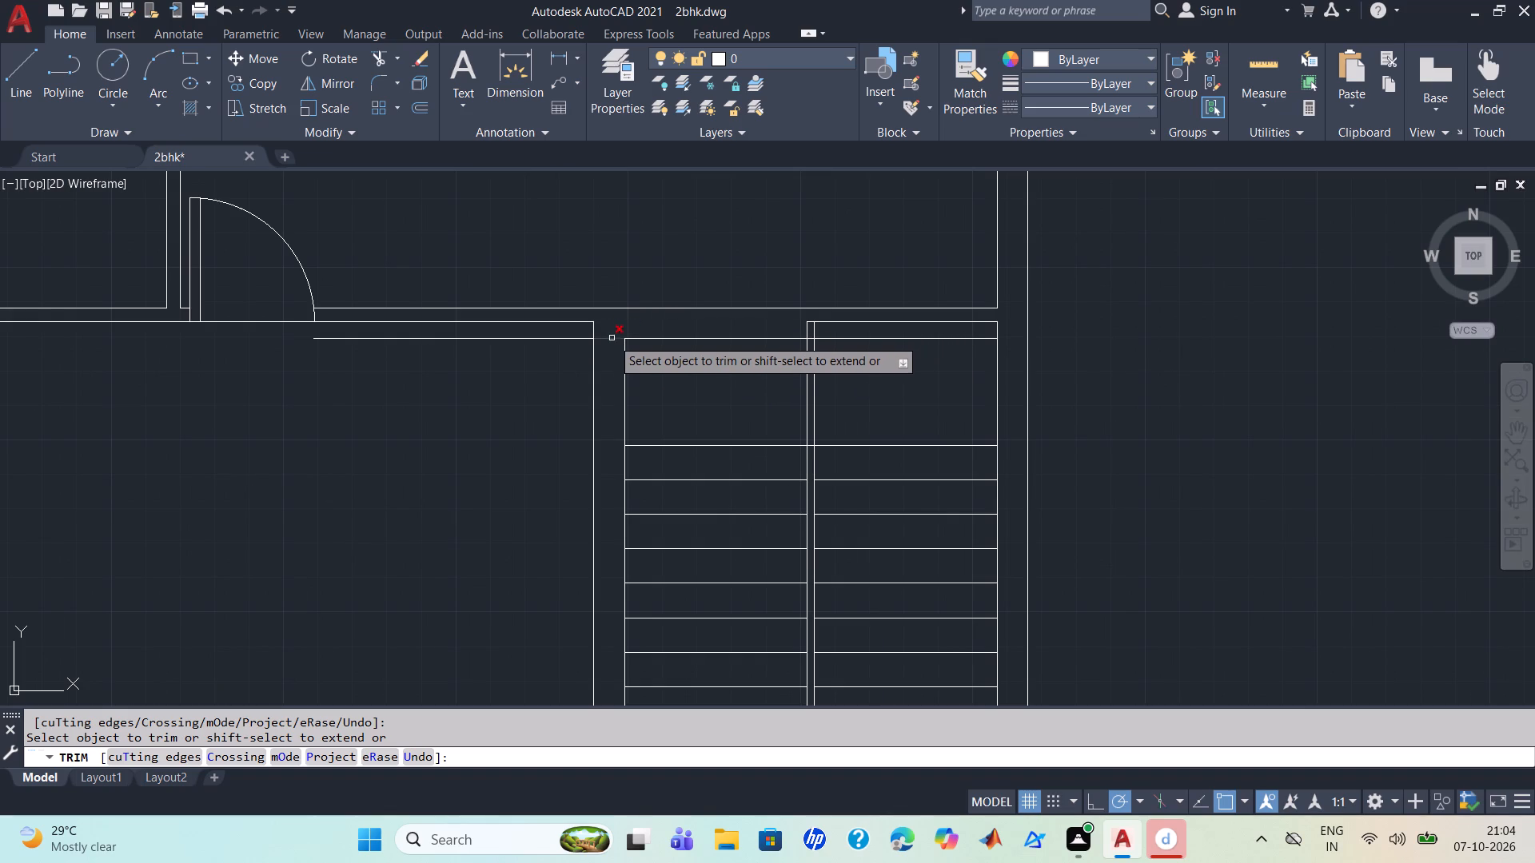
{"action": "left_click", "coordinate": [612, 339]}
{"action": "left_click", "coordinate": [557, 337]}
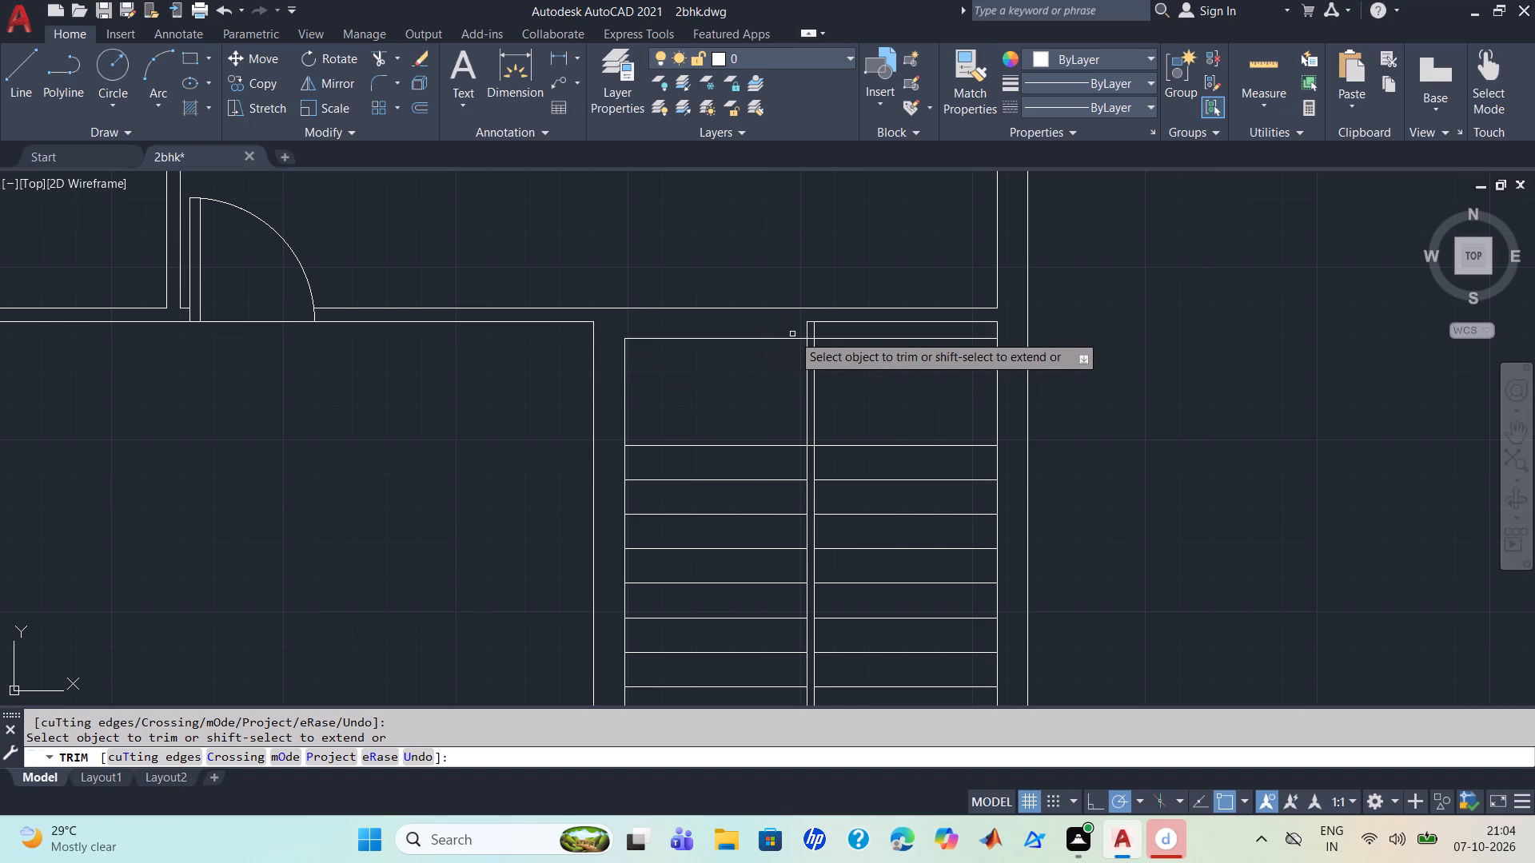
Trim the central divider's ends, the old top line and the side-wall stub above the staircase's right flight.
{"action": "left_click_drag", "start_coordinate": [792, 332], "coordinate": [818, 328]}
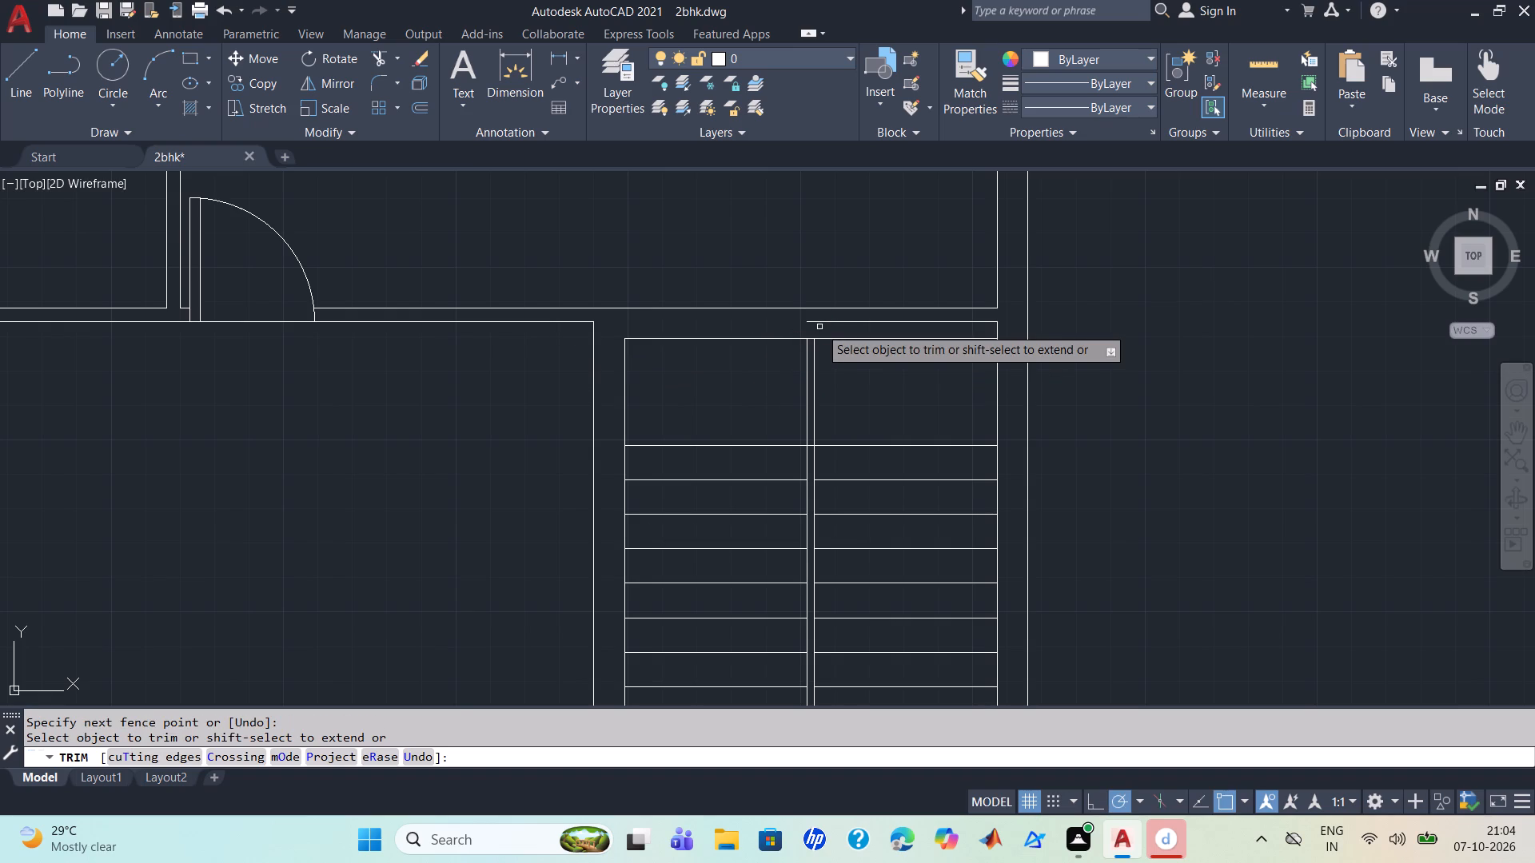
{"action": "left_click", "coordinate": [822, 324]}
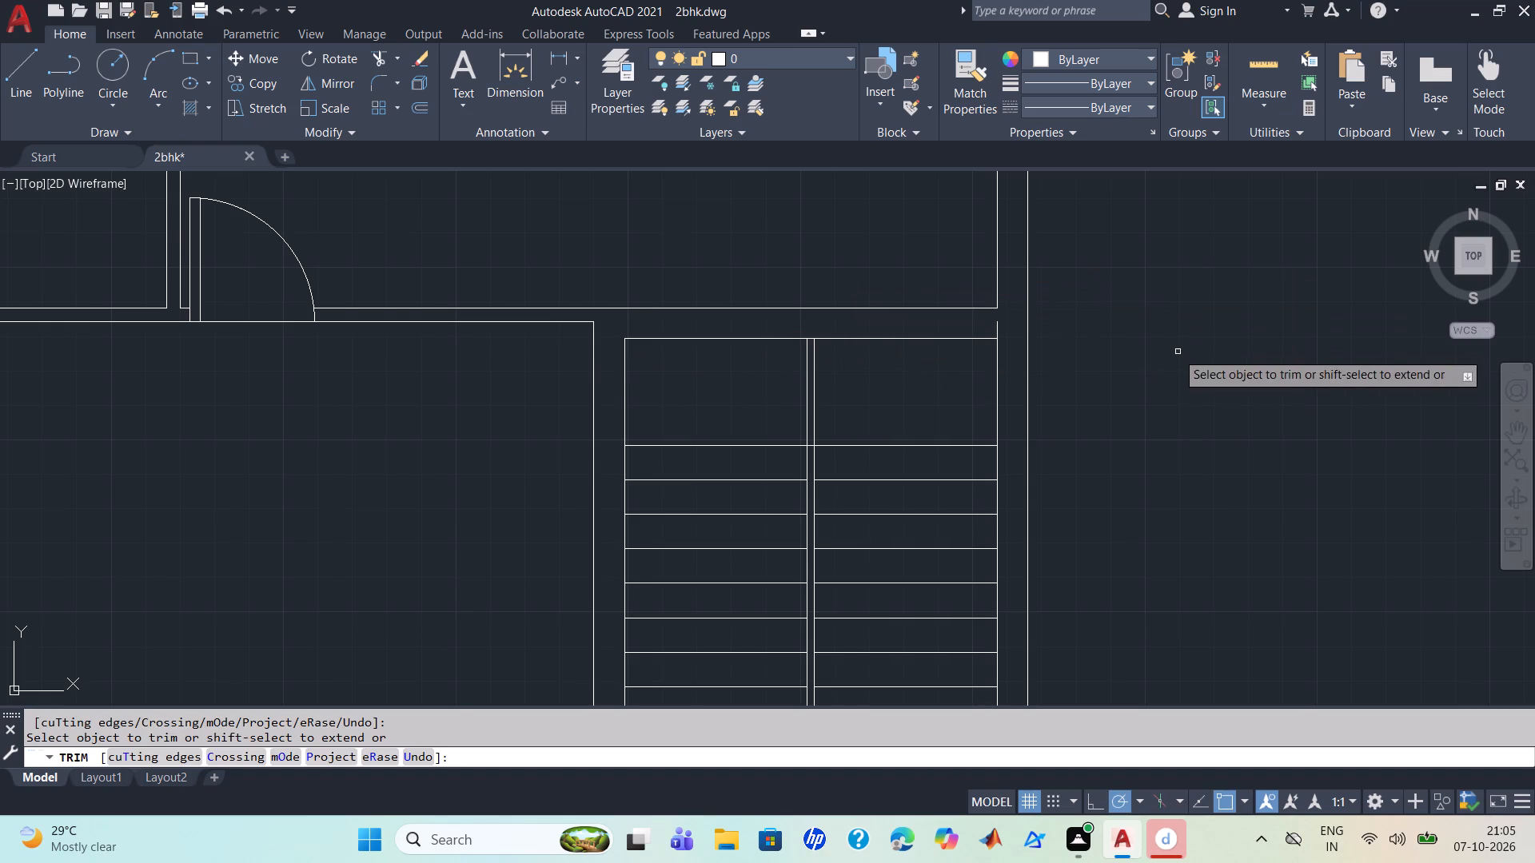
{"action": "left_click", "coordinate": [999, 329]}
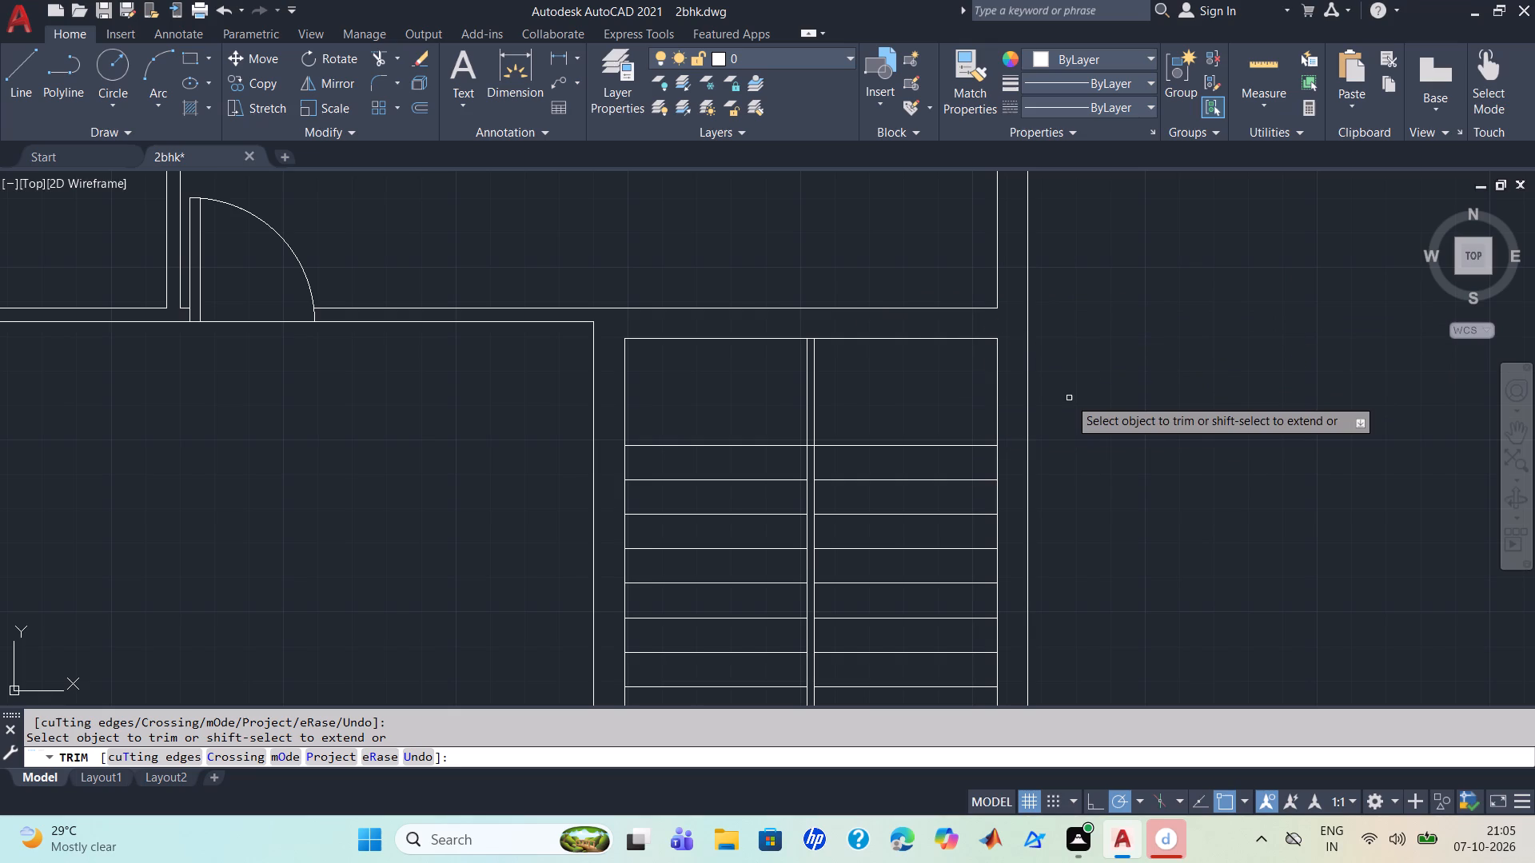
{"action": "scroll", "coordinate": [1131, 441], "scroll_direction": "down", "scroll_amount": 2}
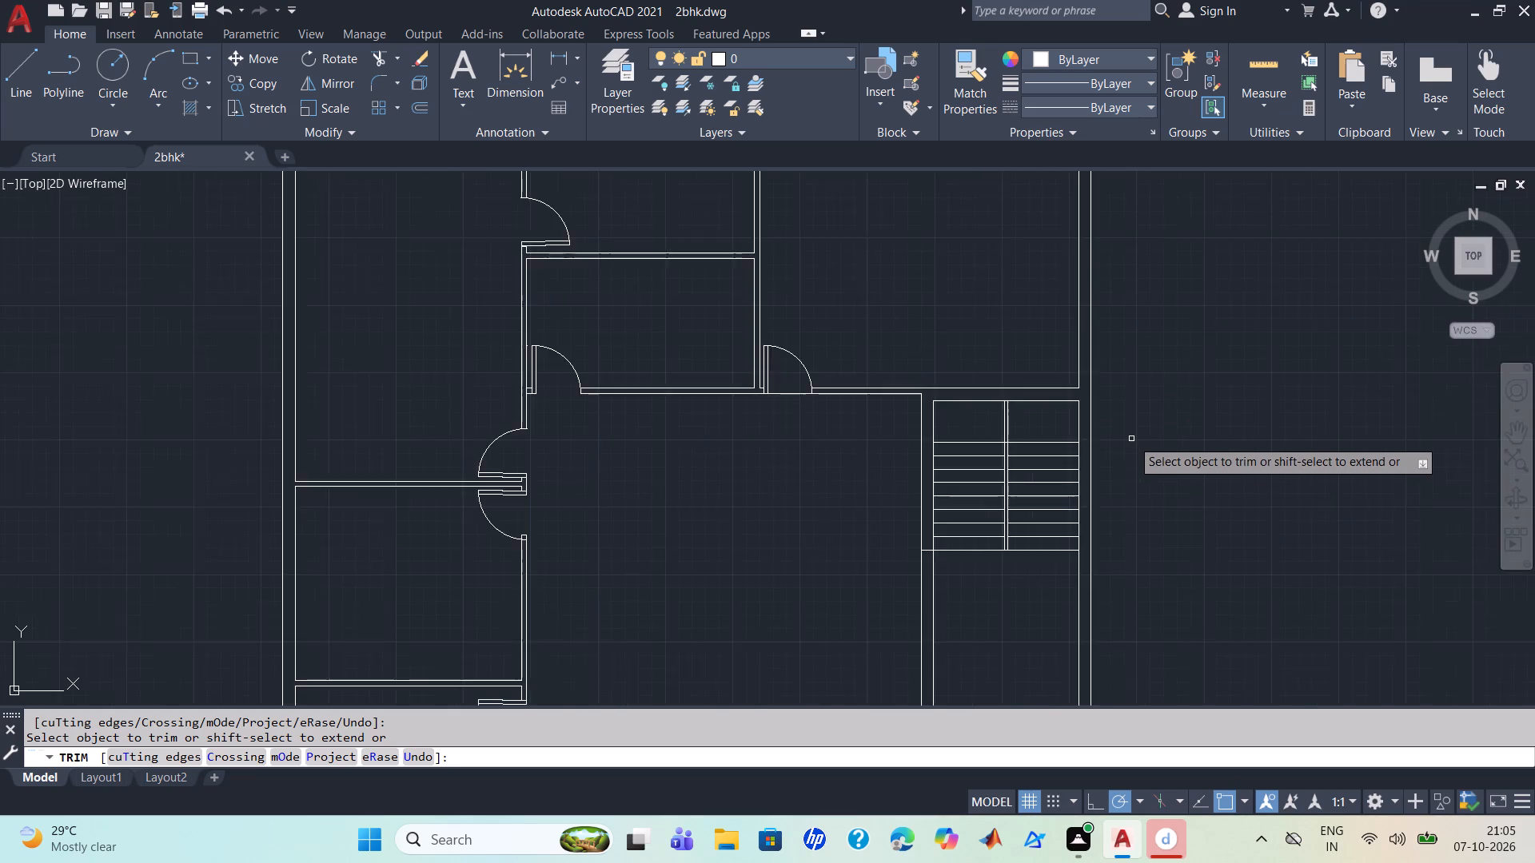
{"action": "scroll", "coordinate": [1132, 438], "scroll_direction": "down", "scroll_amount": 1}
{"action": "middle_click_drag", "start_coordinate": [1134, 437], "coordinate": [1047, 324]}
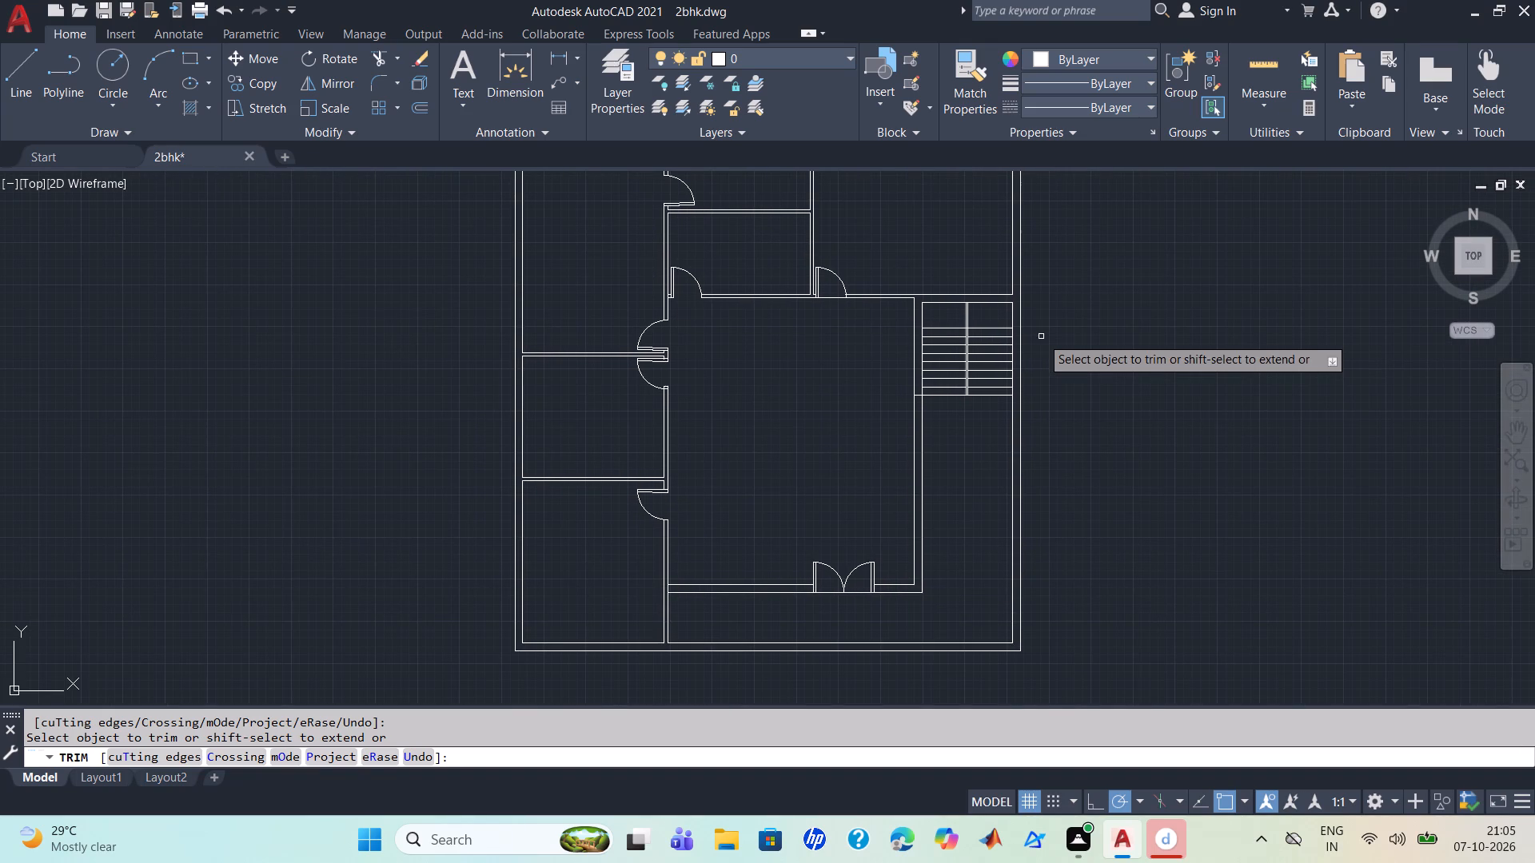
{"action": "key", "text": "Escape"}
Offset the inner line of the outer side wall 6' into the upper-right room.
{"action": "scroll", "coordinate": [1041, 336], "scroll_direction": "up", "scroll_amount": 1}
{"action": "middle_click_drag", "start_coordinate": [1042, 333], "coordinate": [1059, 576]}
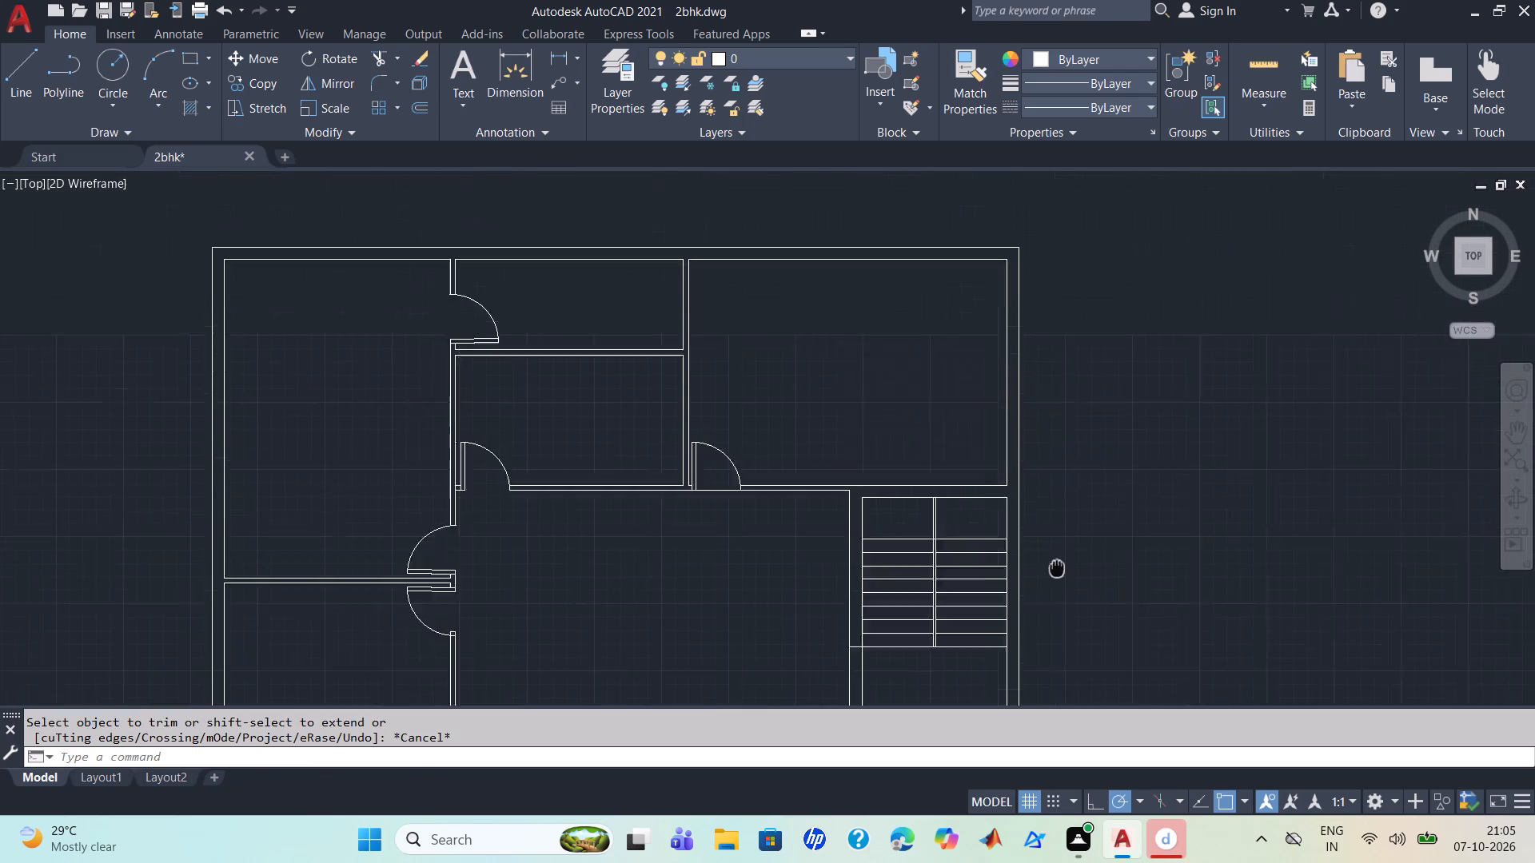
{"action": "middle_click_drag", "start_coordinate": [1059, 576], "coordinate": [1075, 758]}
{"action": "key", "text": "Escape"}
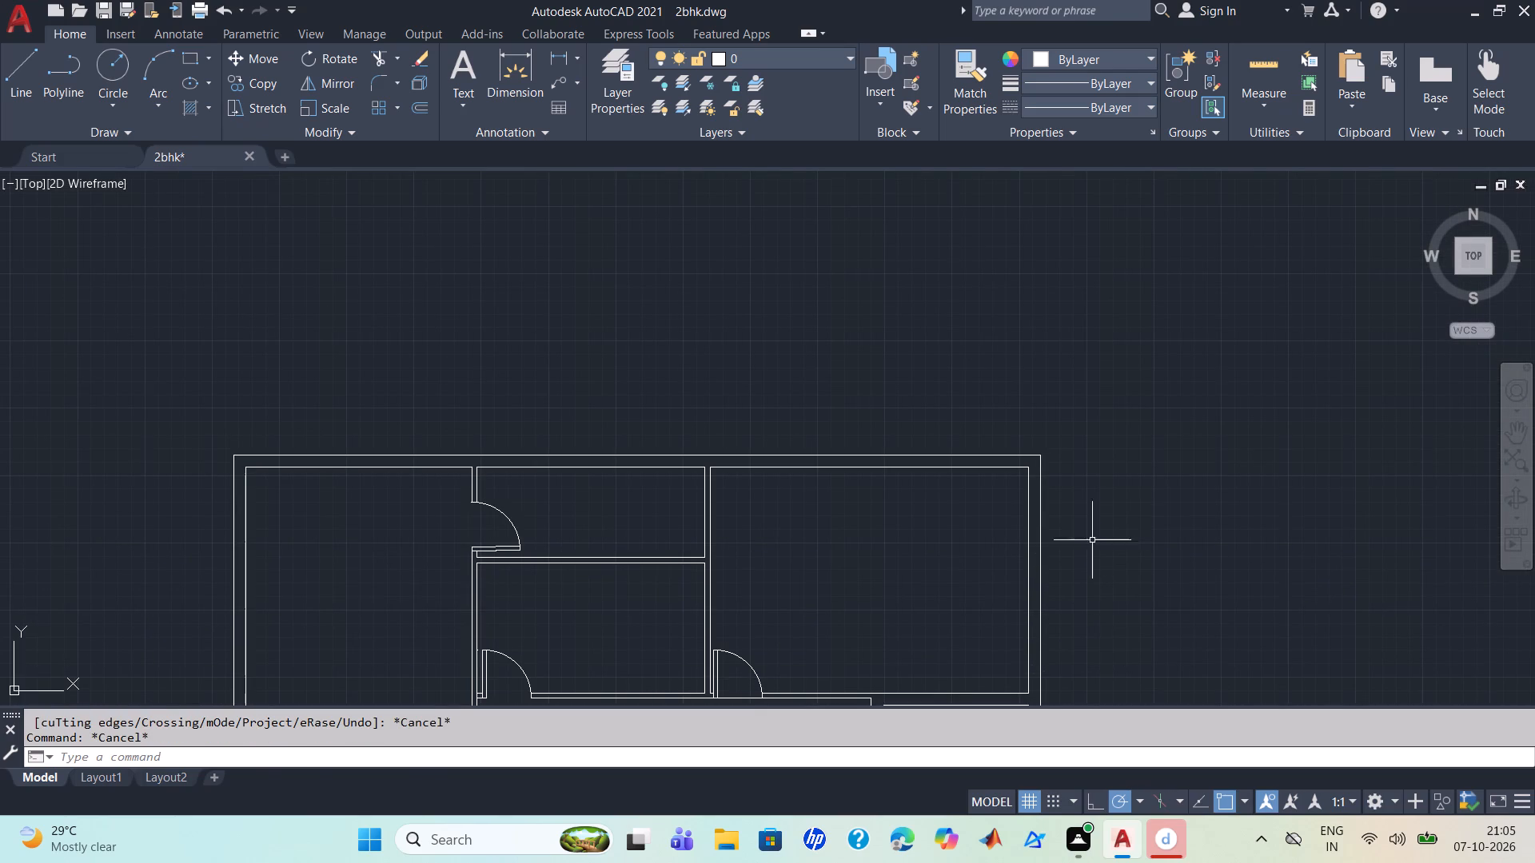
{"action": "key", "text": "o"}
{"action": "key", "text": "Return"}
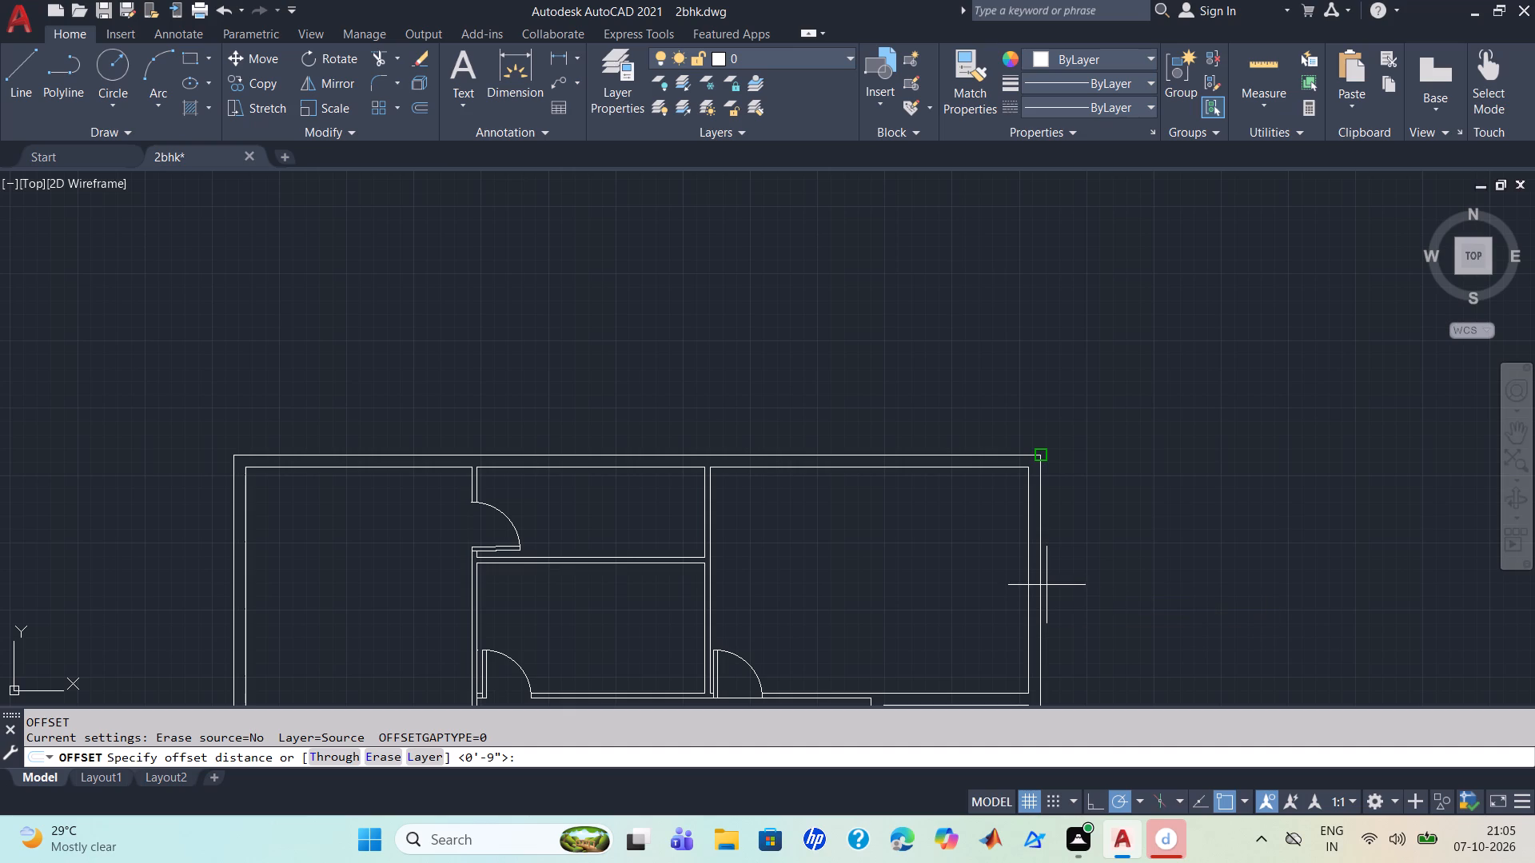
{"action": "scroll", "coordinate": [1027, 583], "scroll_direction": "up", "scroll_amount": 1}
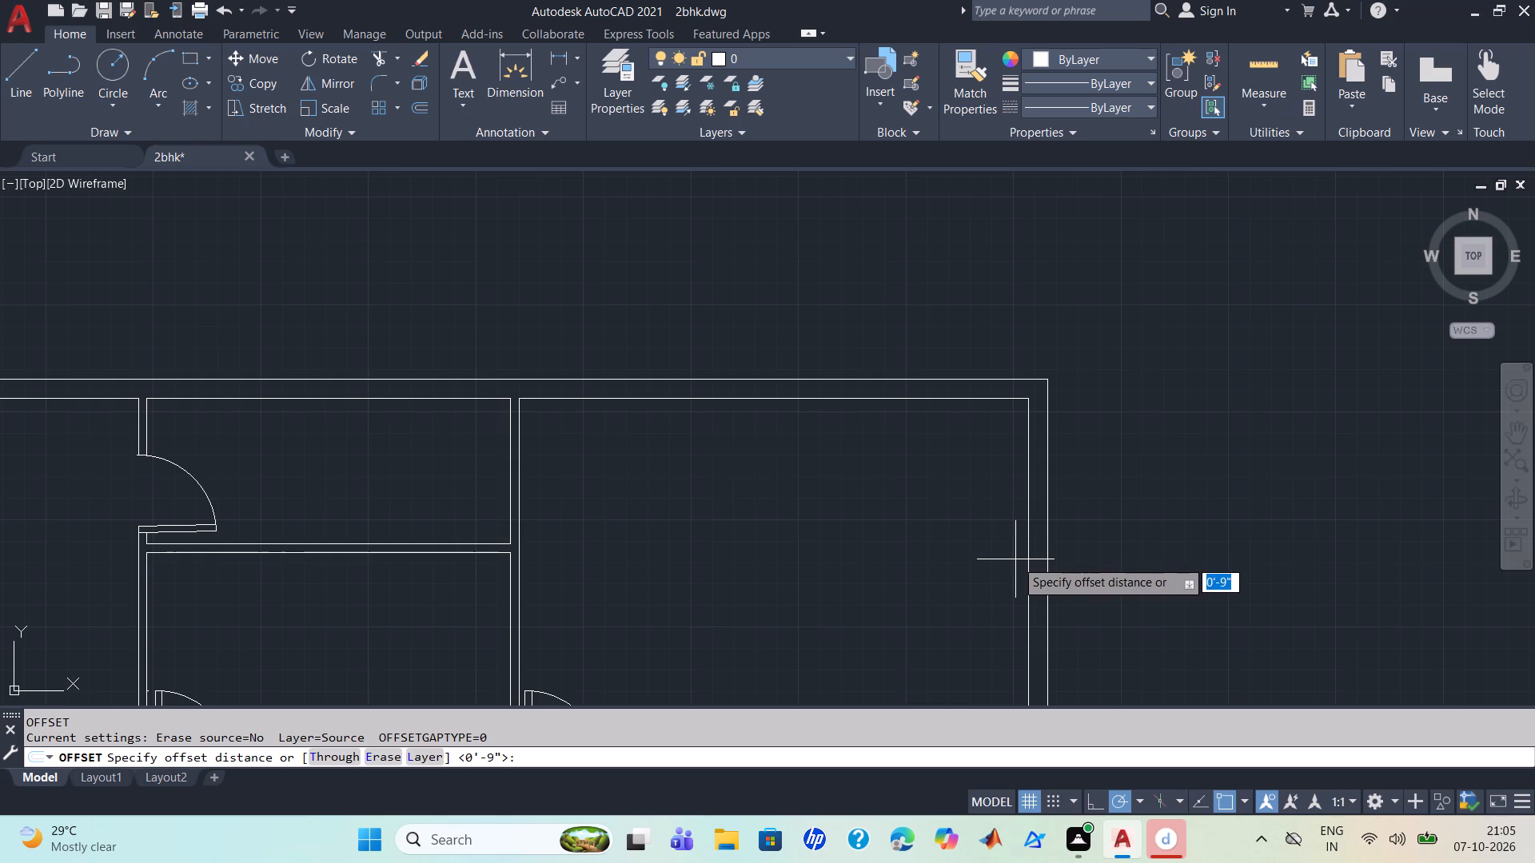
{"action": "key", "text": "6"}
{"action": "key", "text": "apostrophe"}
{"action": "key", "text": "Return"}
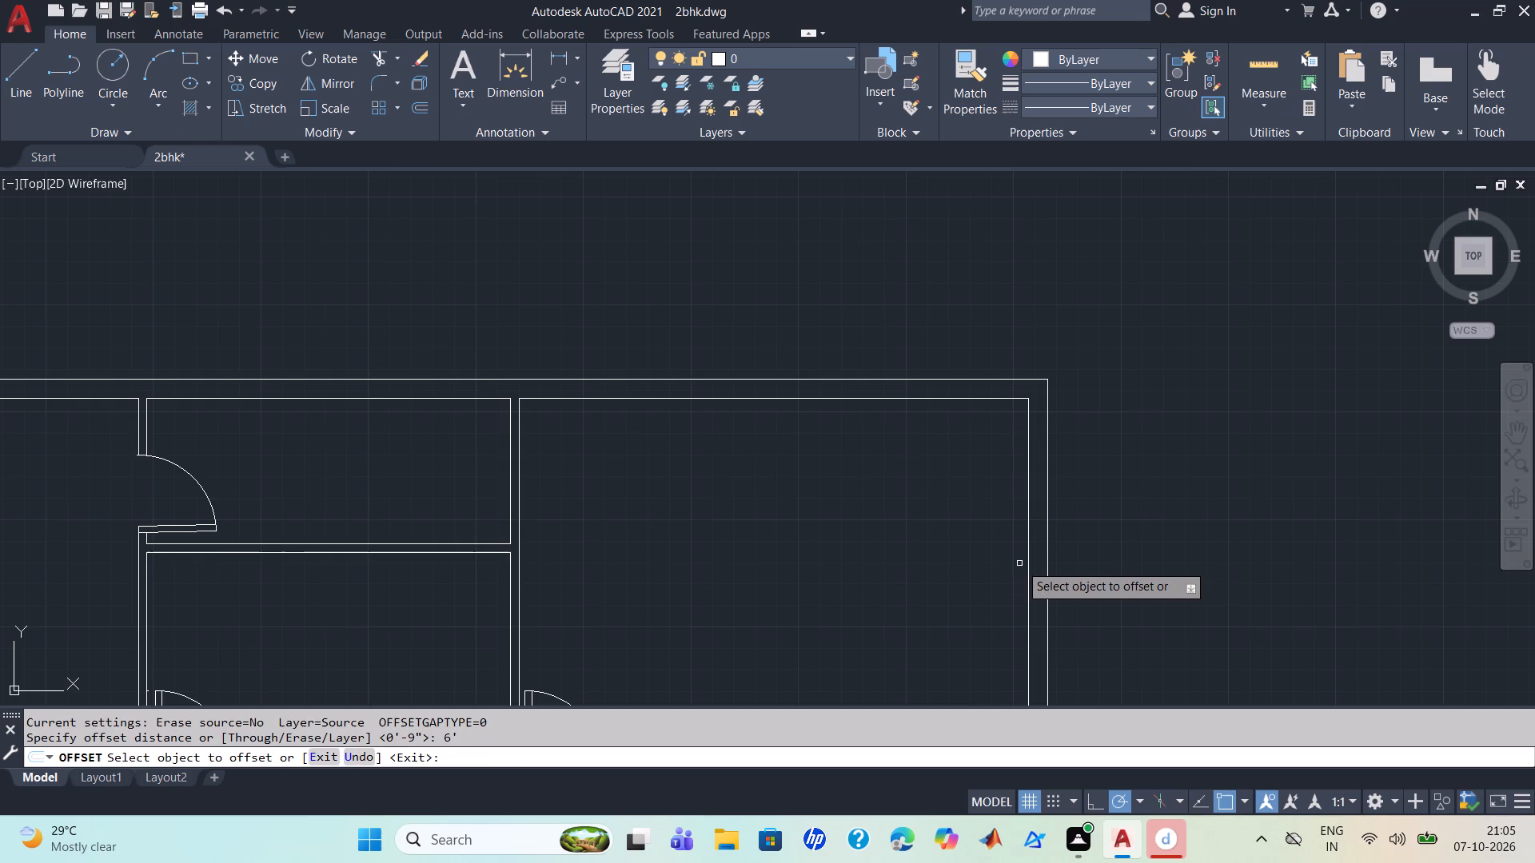
{"action": "left_click", "coordinate": [1027, 595]}
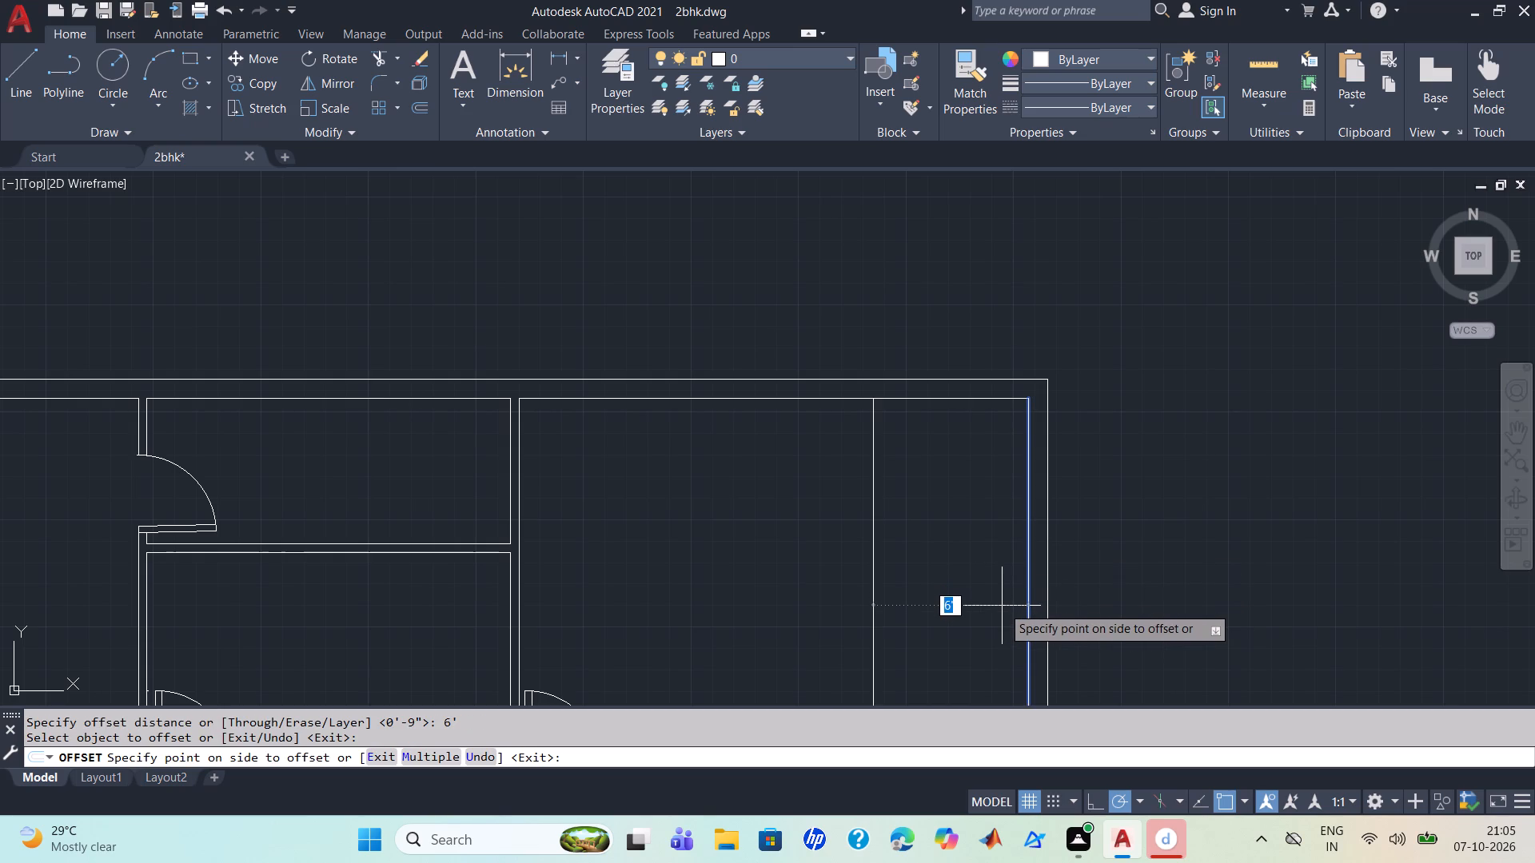
{"action": "left_click", "coordinate": [998, 609]}
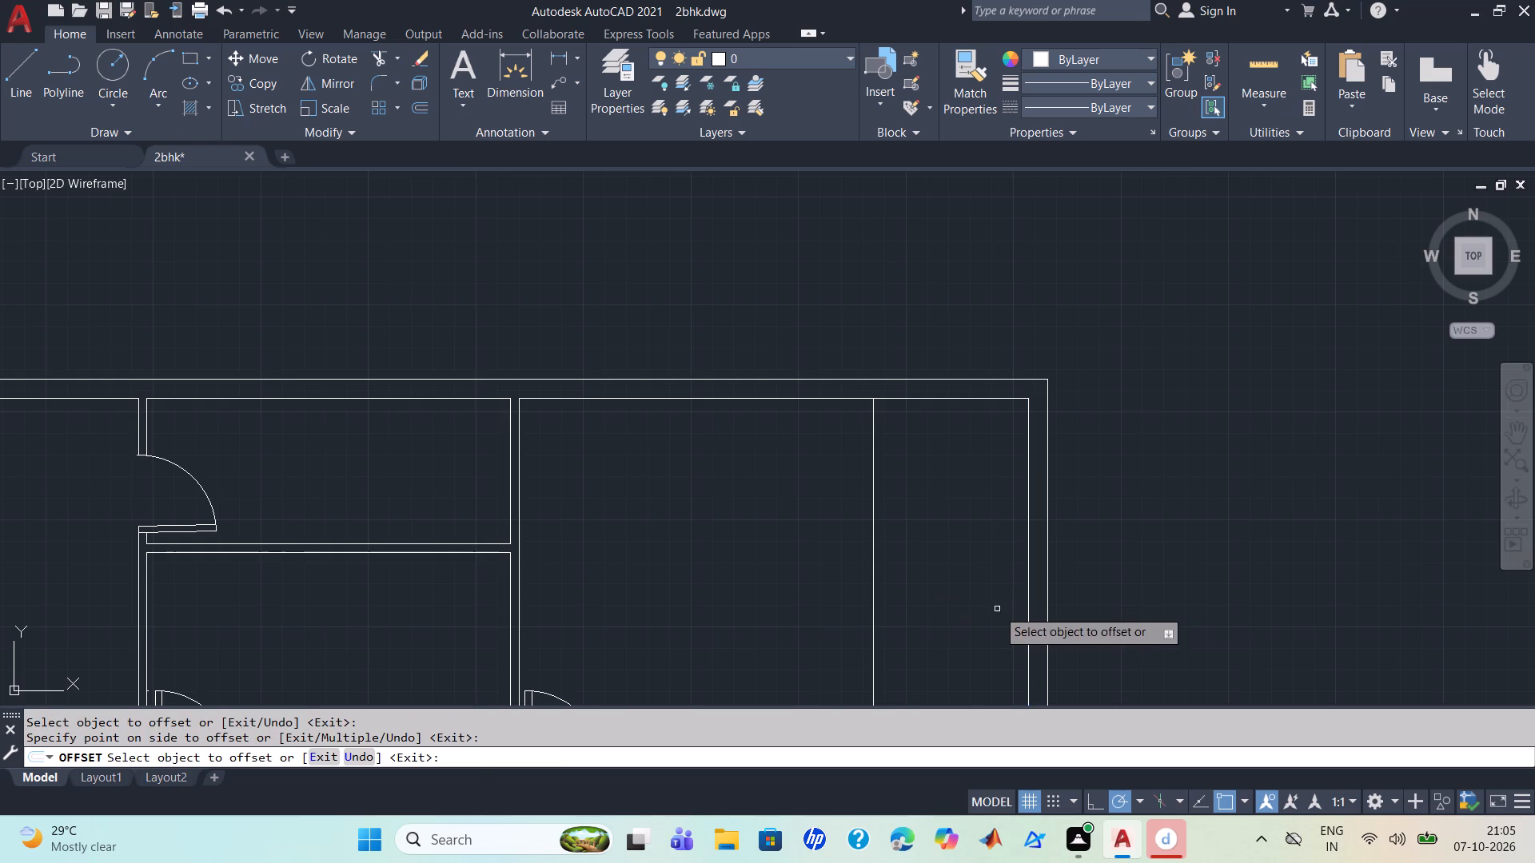
Offset the upper-right room's bottom wall line 3' up into the room.
{"action": "scroll", "coordinate": [1015, 592], "scroll_direction": "down", "scroll_amount": 3}
{"action": "scroll", "coordinate": [995, 603], "scroll_direction": "up", "scroll_amount": 2}
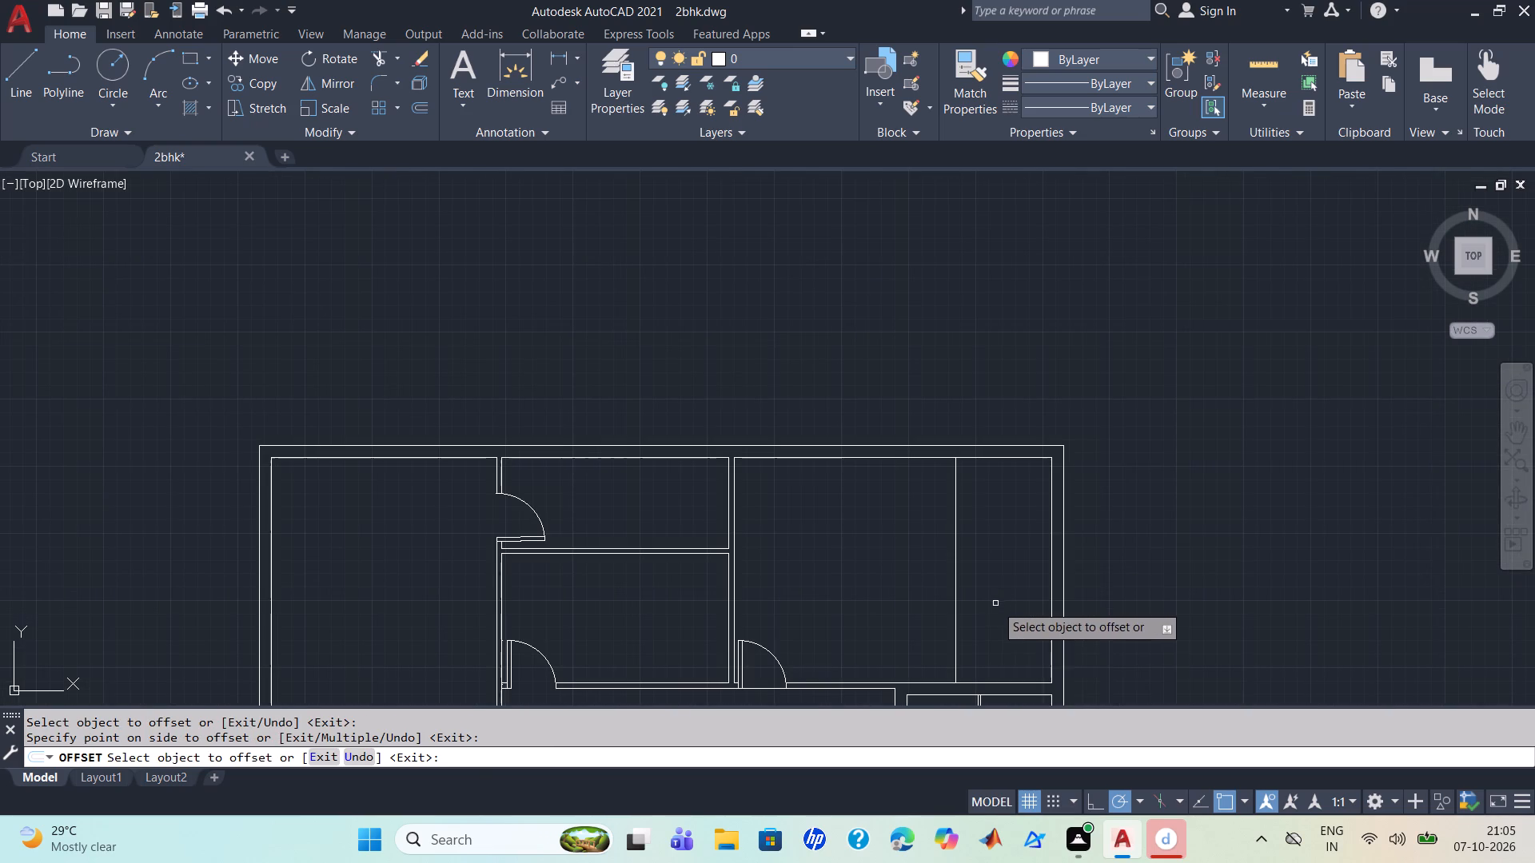
{"action": "left_click", "coordinate": [1012, 682]}
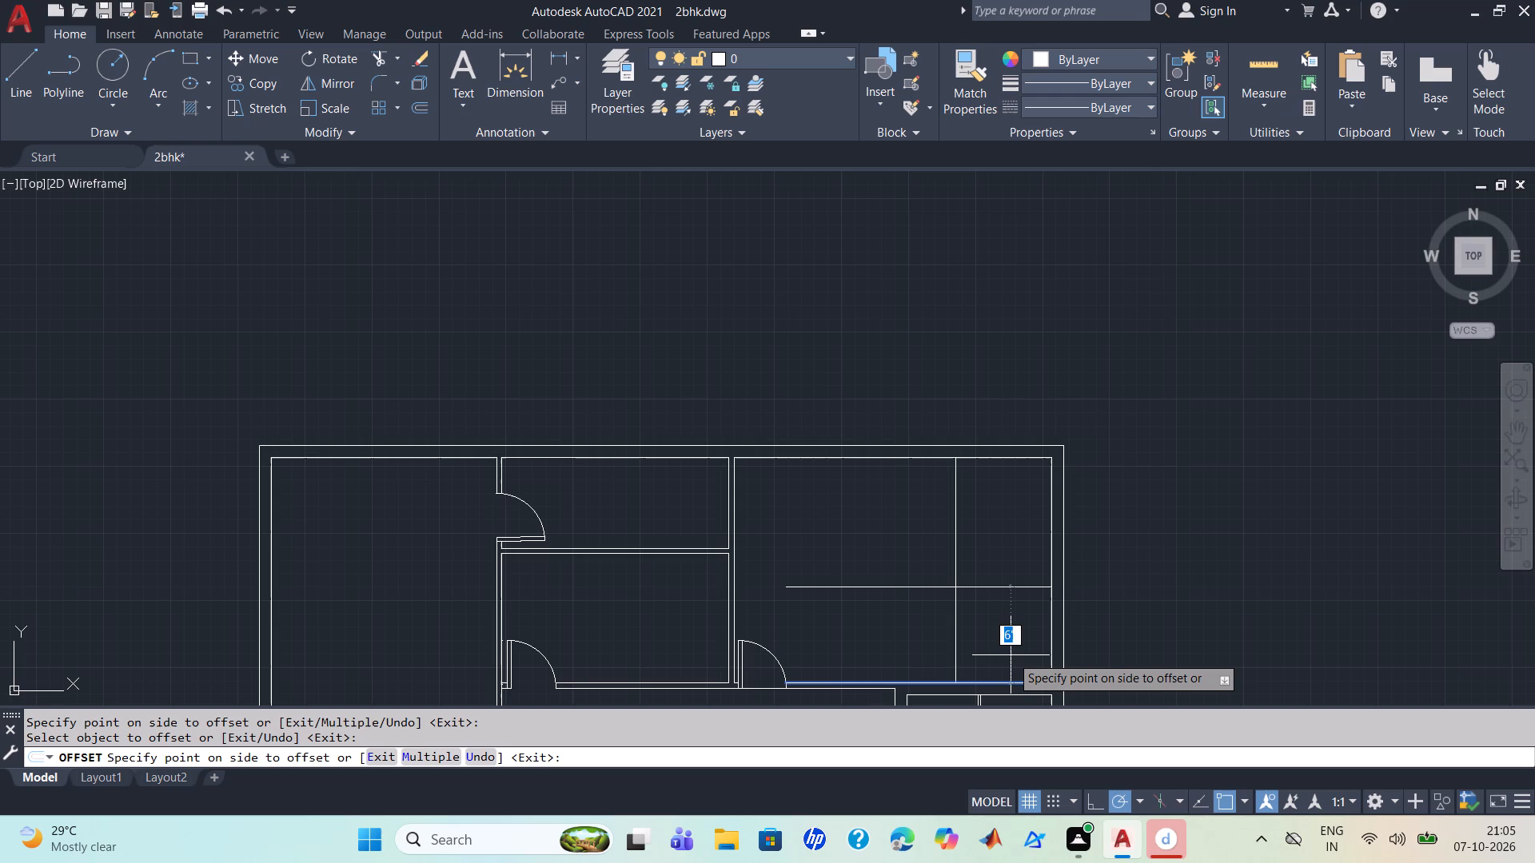
{"action": "type", "text": "3'"}
{"action": "key", "text": "Return"}
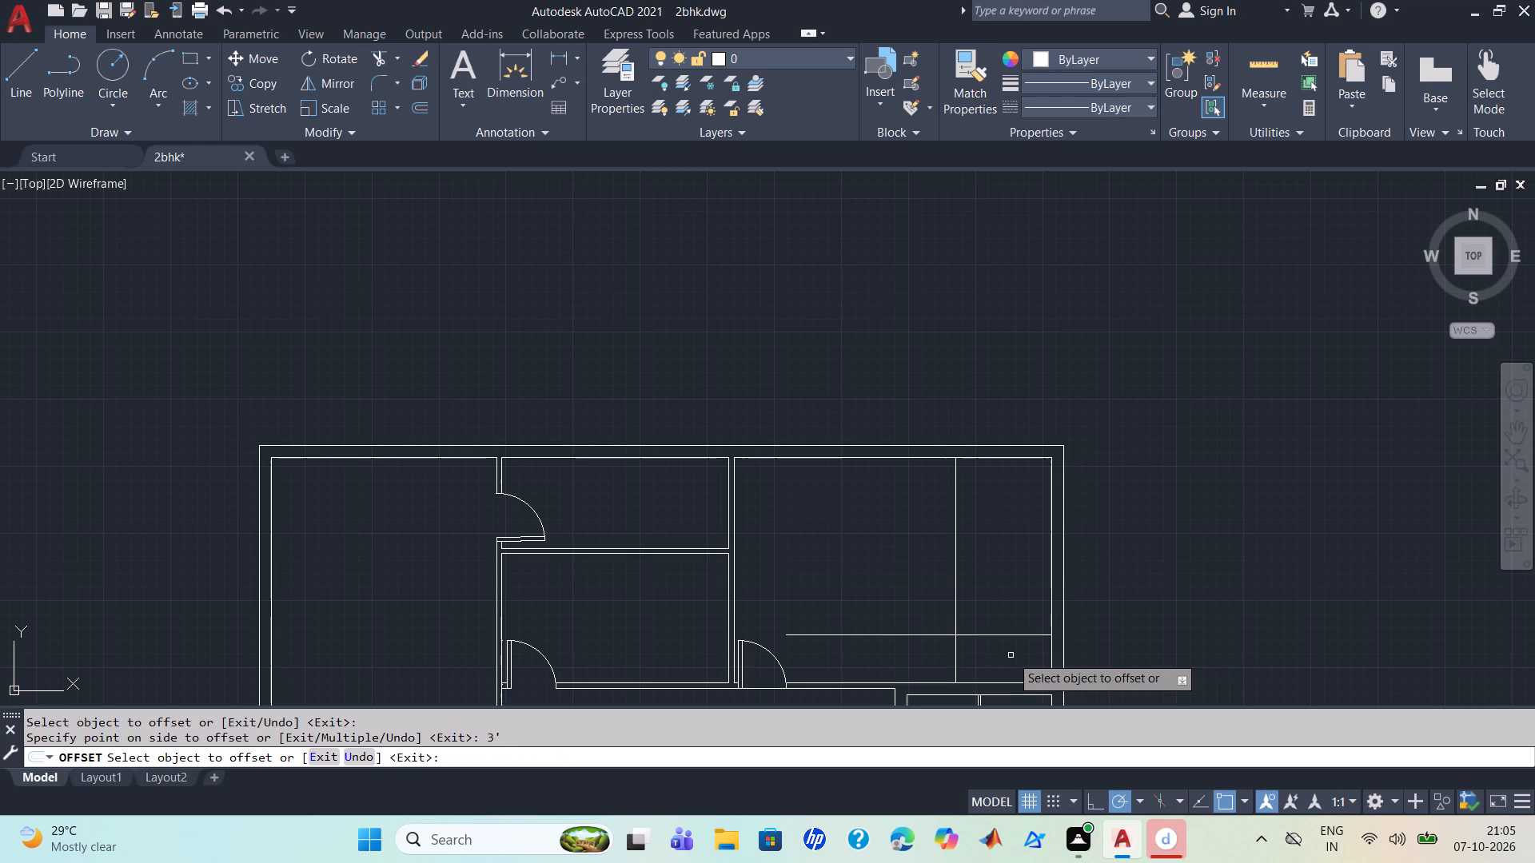
{"action": "left_click", "coordinate": [1011, 655]}
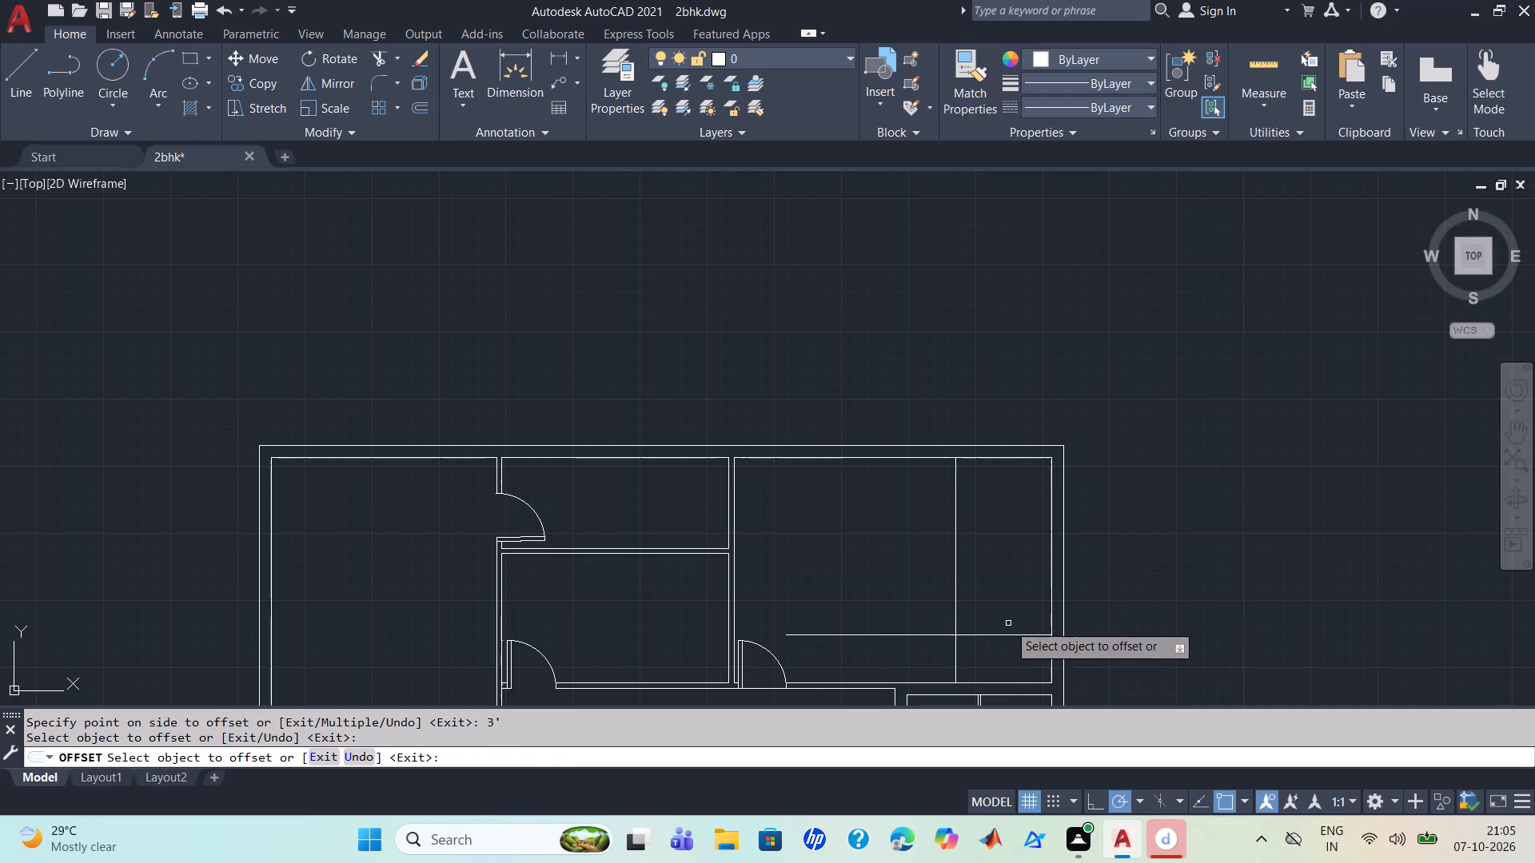
Thicken the two new partition lines by 4 inches each, upward for the horizontal one and toward the outer side wall for the vertical one.
{"action": "left_click", "coordinate": [1007, 636]}
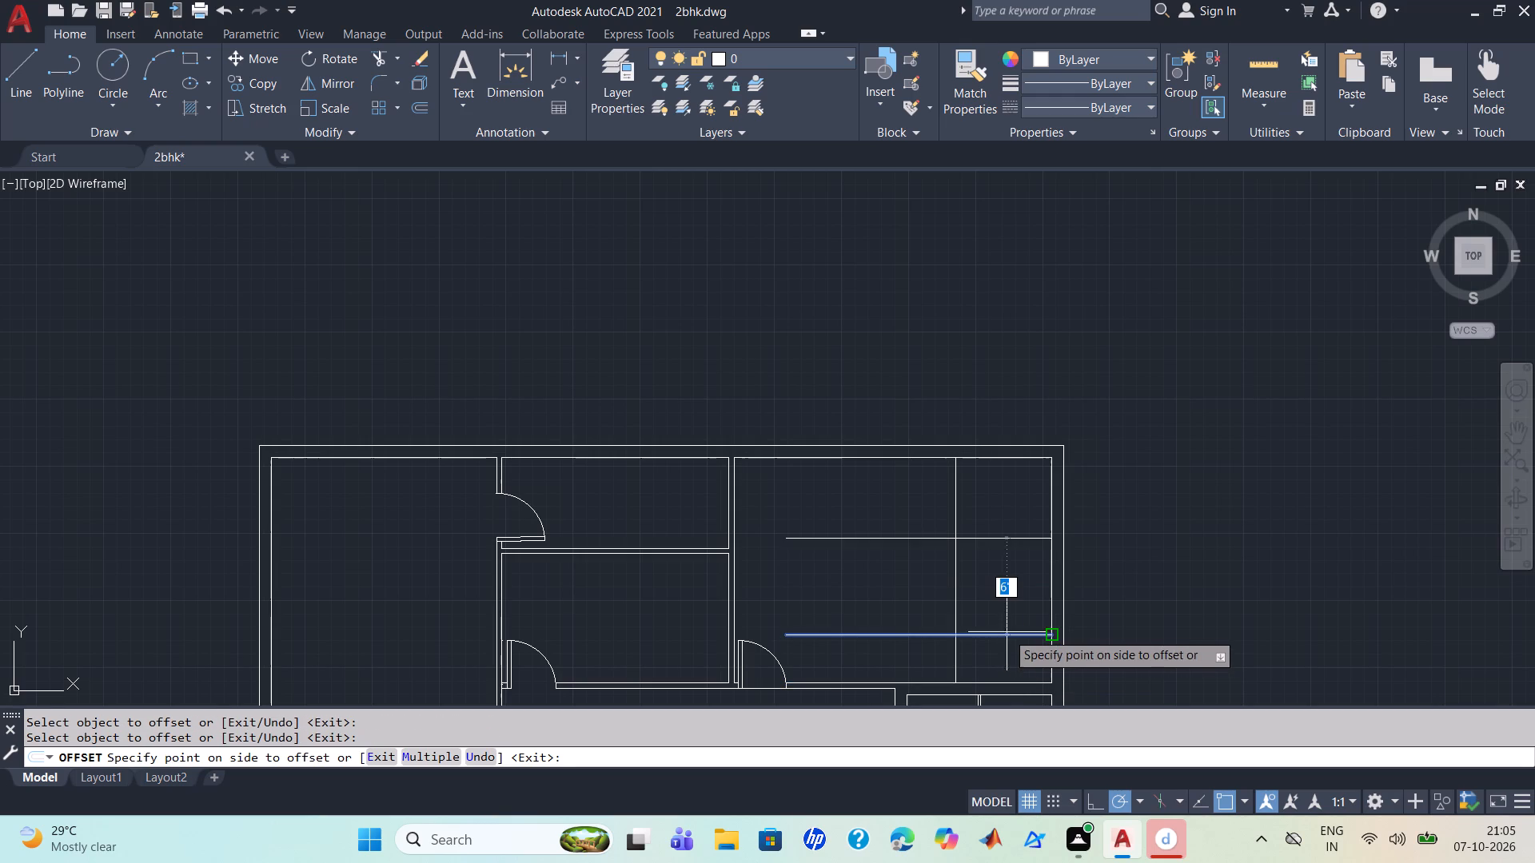
{"action": "key", "text": "4"}
{"action": "key", "text": "Return"}
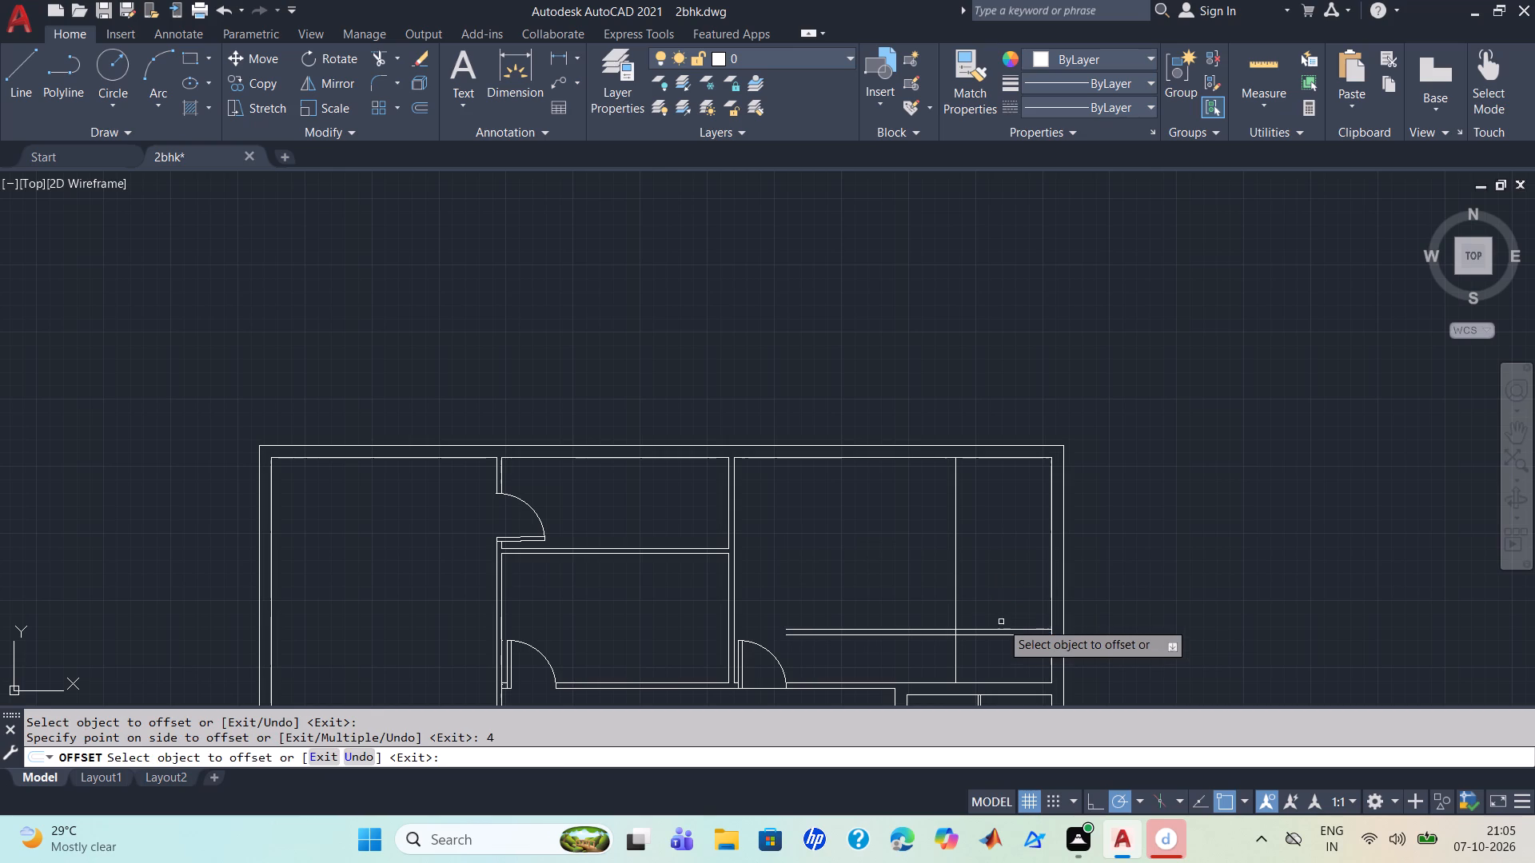
{"action": "left_click", "coordinate": [956, 610]}
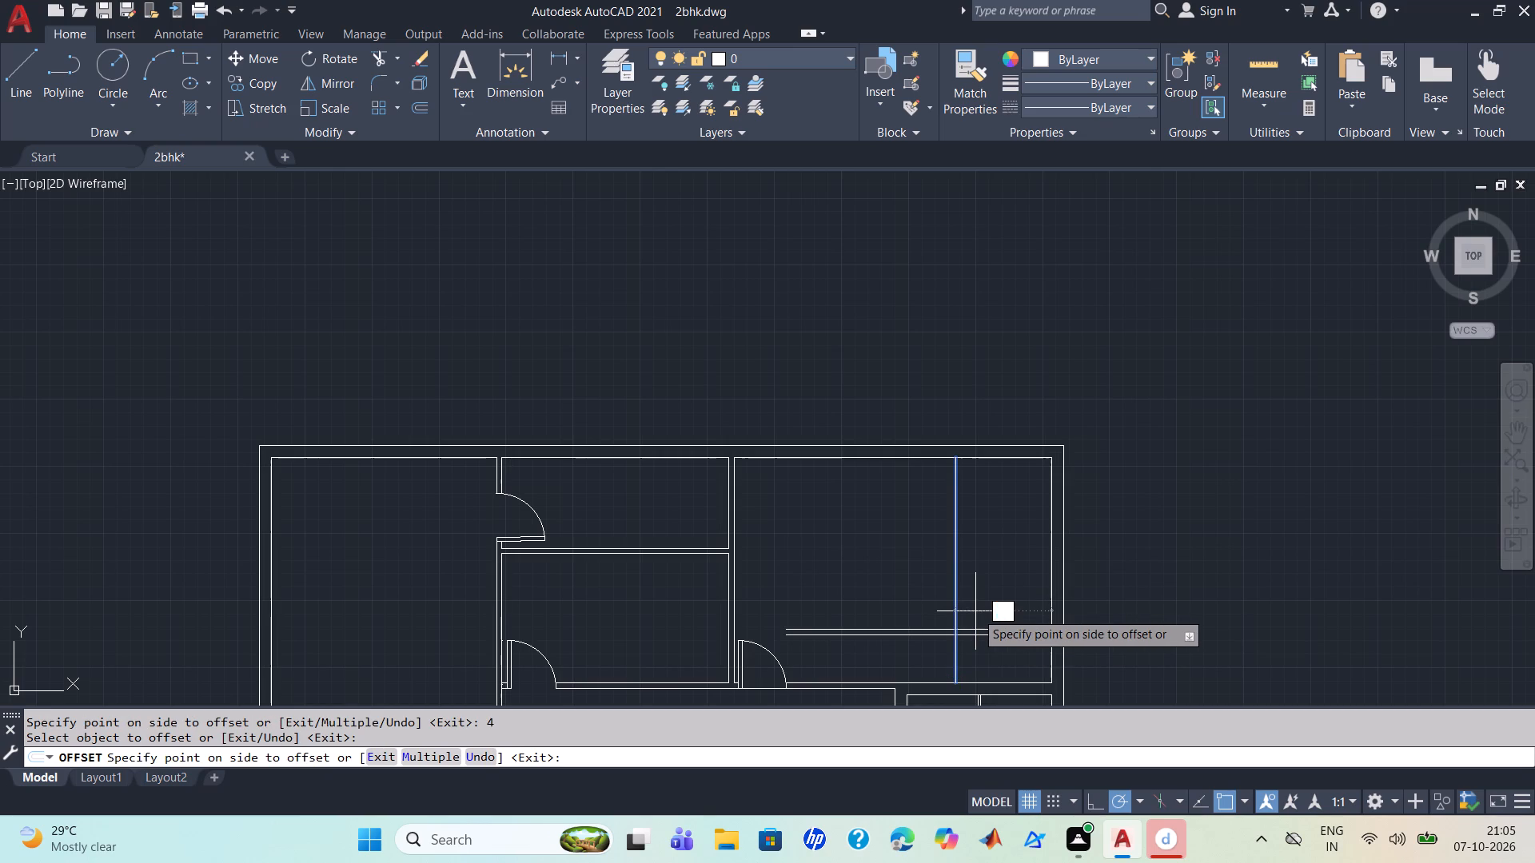
{"action": "key", "text": "4"}
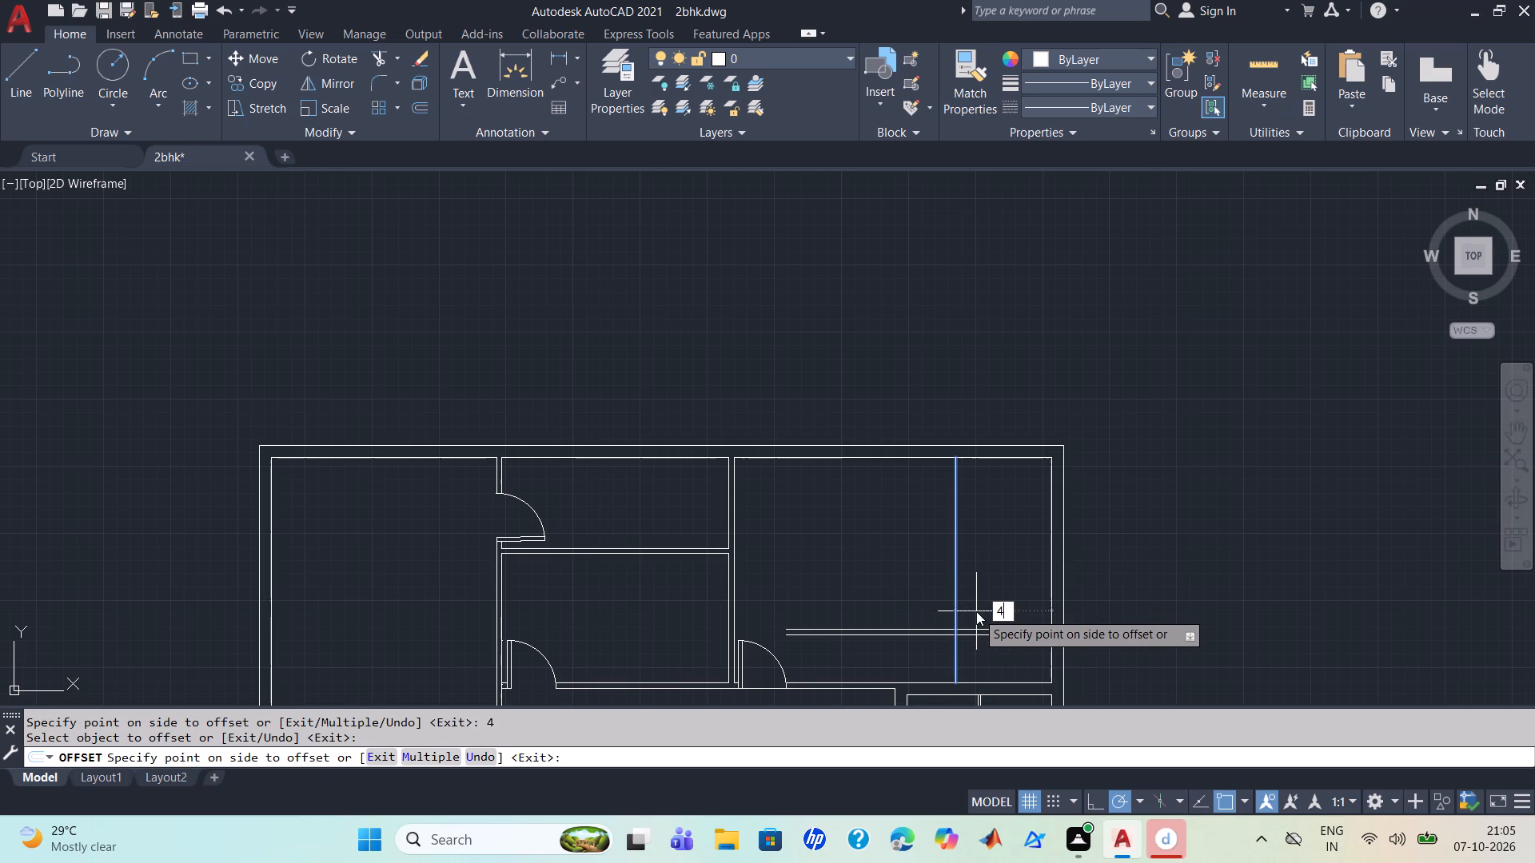
{"action": "key", "text": "Return"}
{"action": "left_click", "coordinate": [979, 611]}
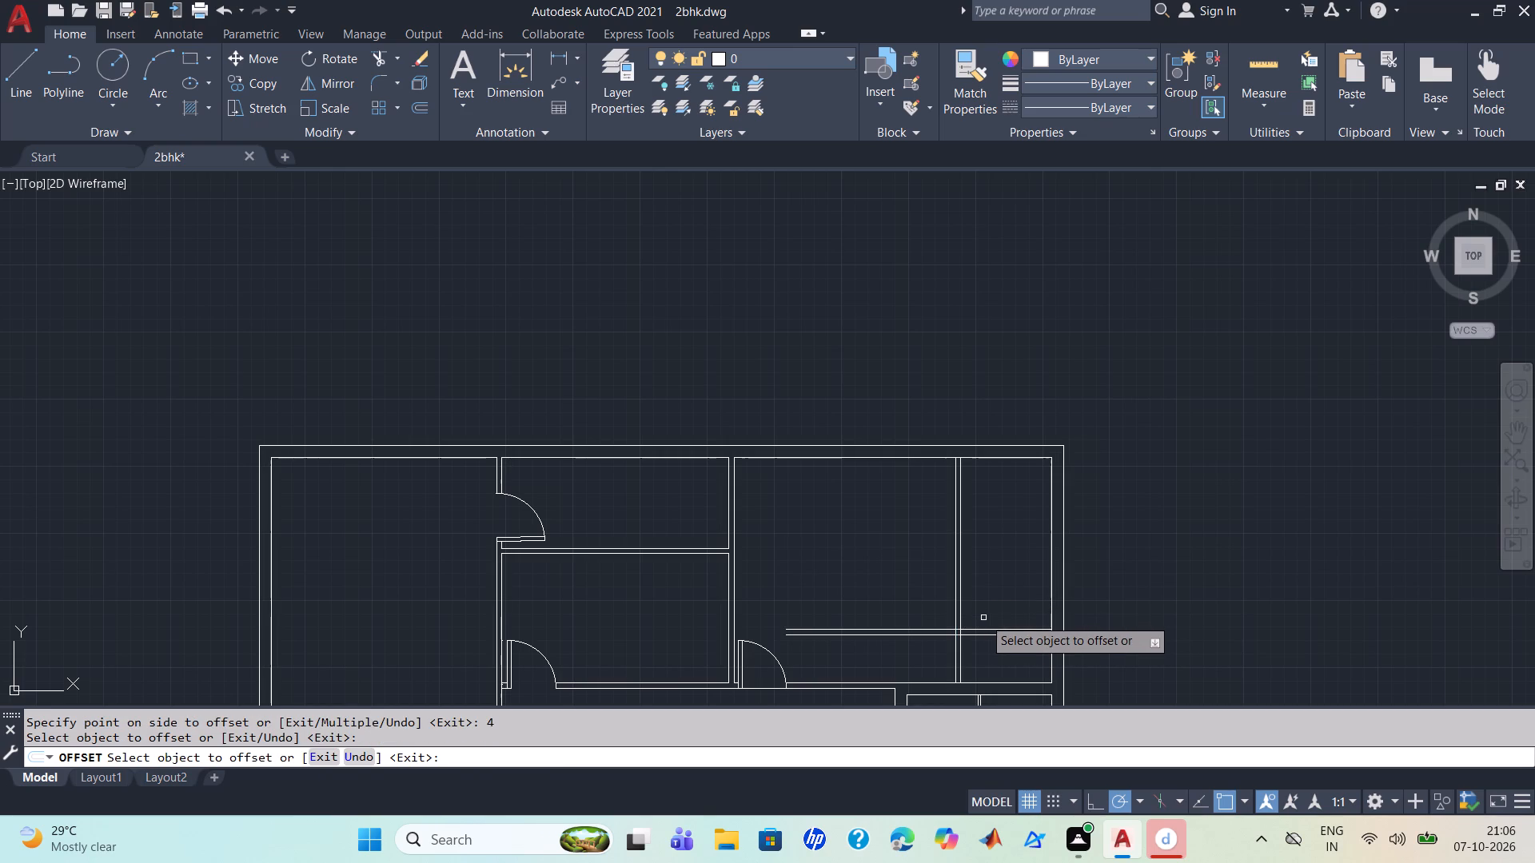
{"action": "key", "text": "Escape"}
Trim the new partitions' overruns beyond their shared corner and the crossing pieces inside it, leaving a clean L-shaped enclosure.
{"action": "type", "text": "tr"}
{"action": "key", "text": "Return"}
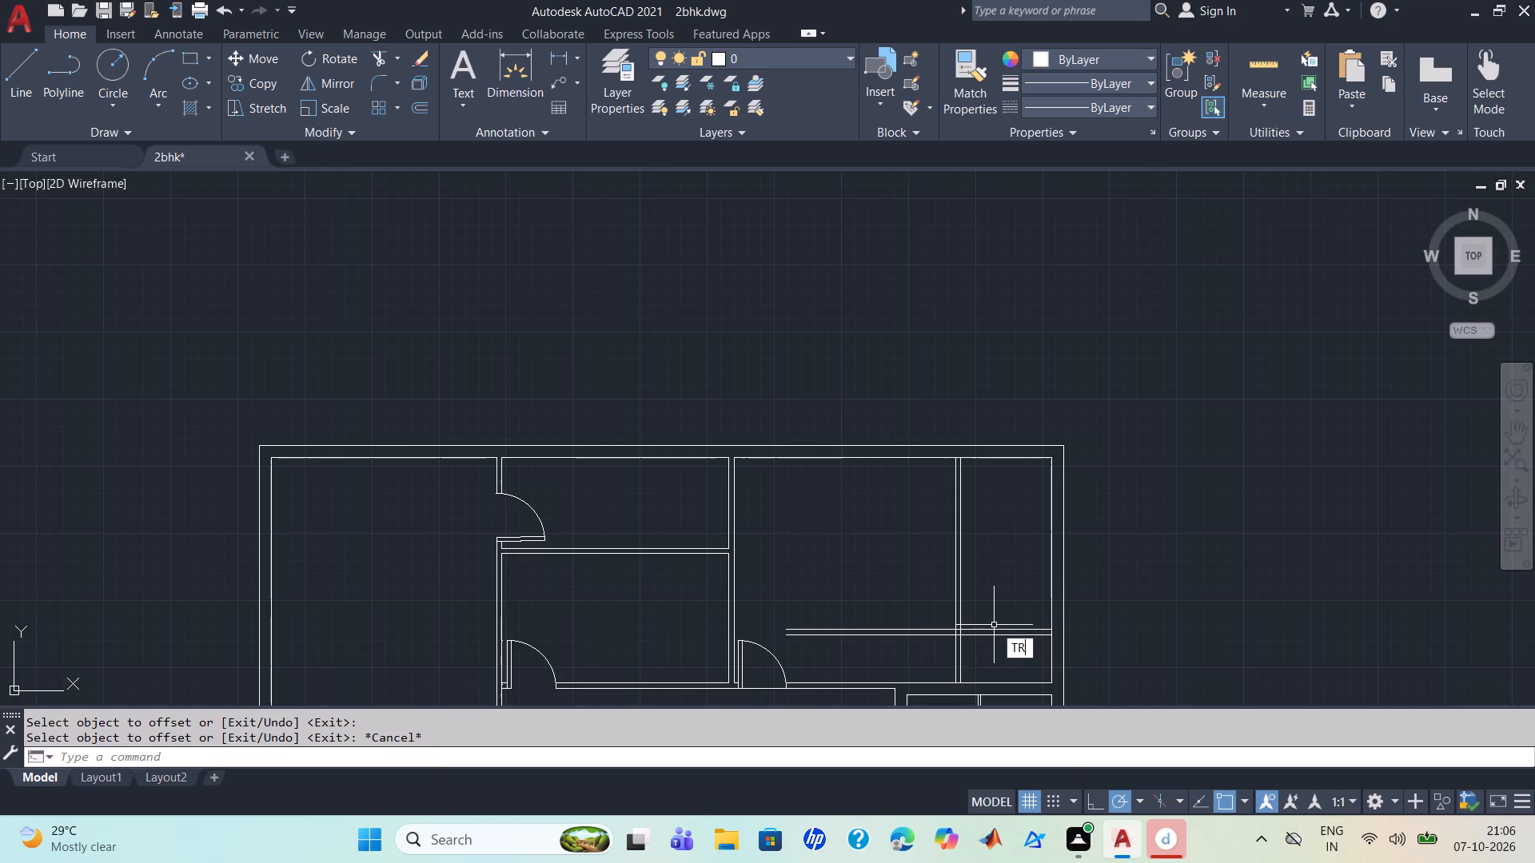
{"action": "left_click_drag", "start_coordinate": [946, 645], "coordinate": [903, 587]}
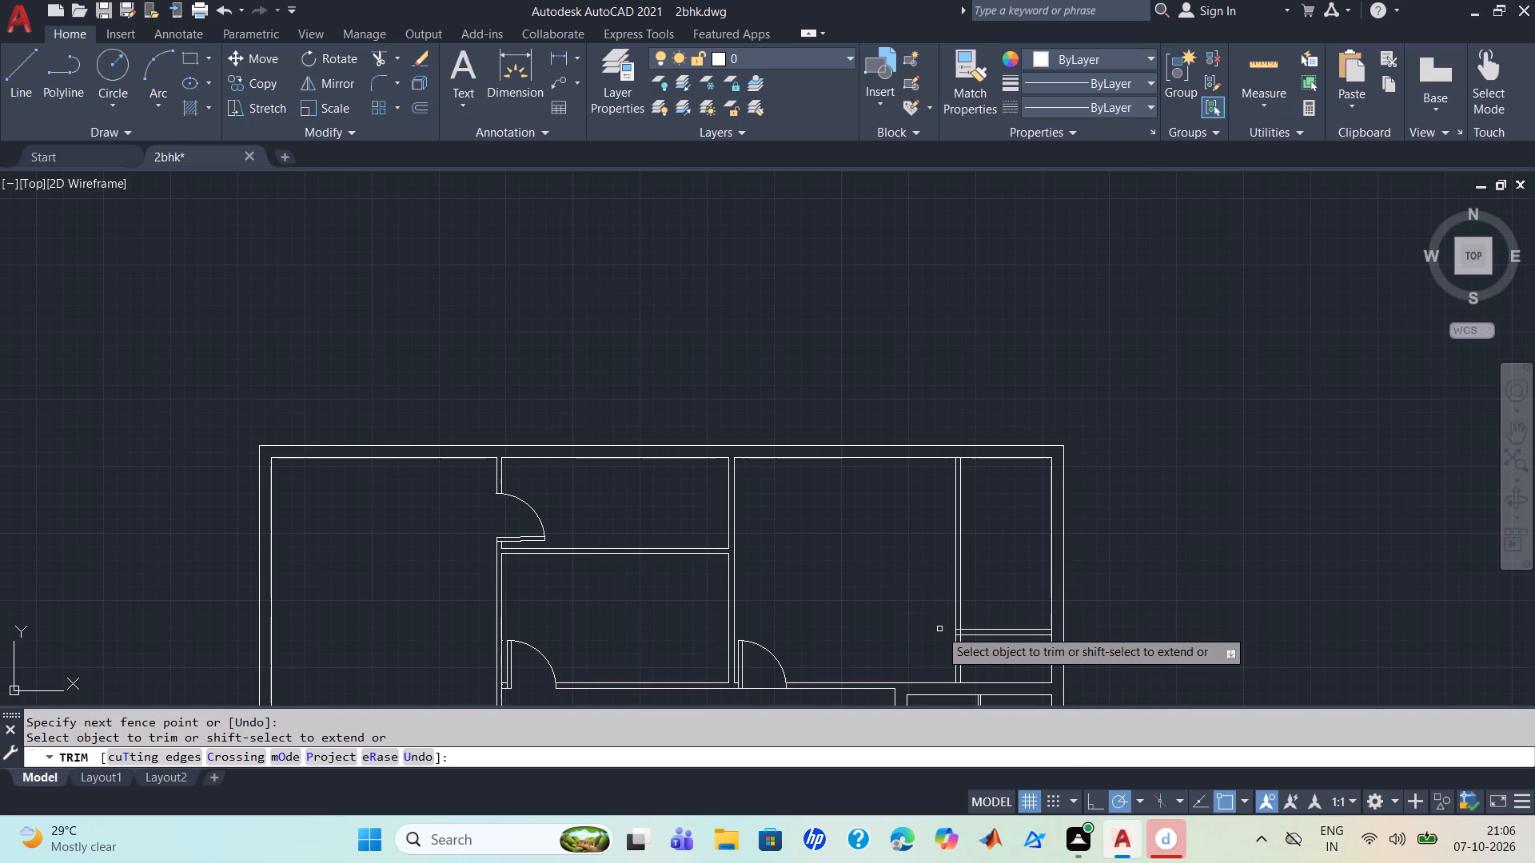
{"action": "left_click_drag", "start_coordinate": [941, 645], "coordinate": [985, 654]}
{"action": "scroll", "coordinate": [984, 654], "scroll_direction": "up", "scroll_amount": 2}
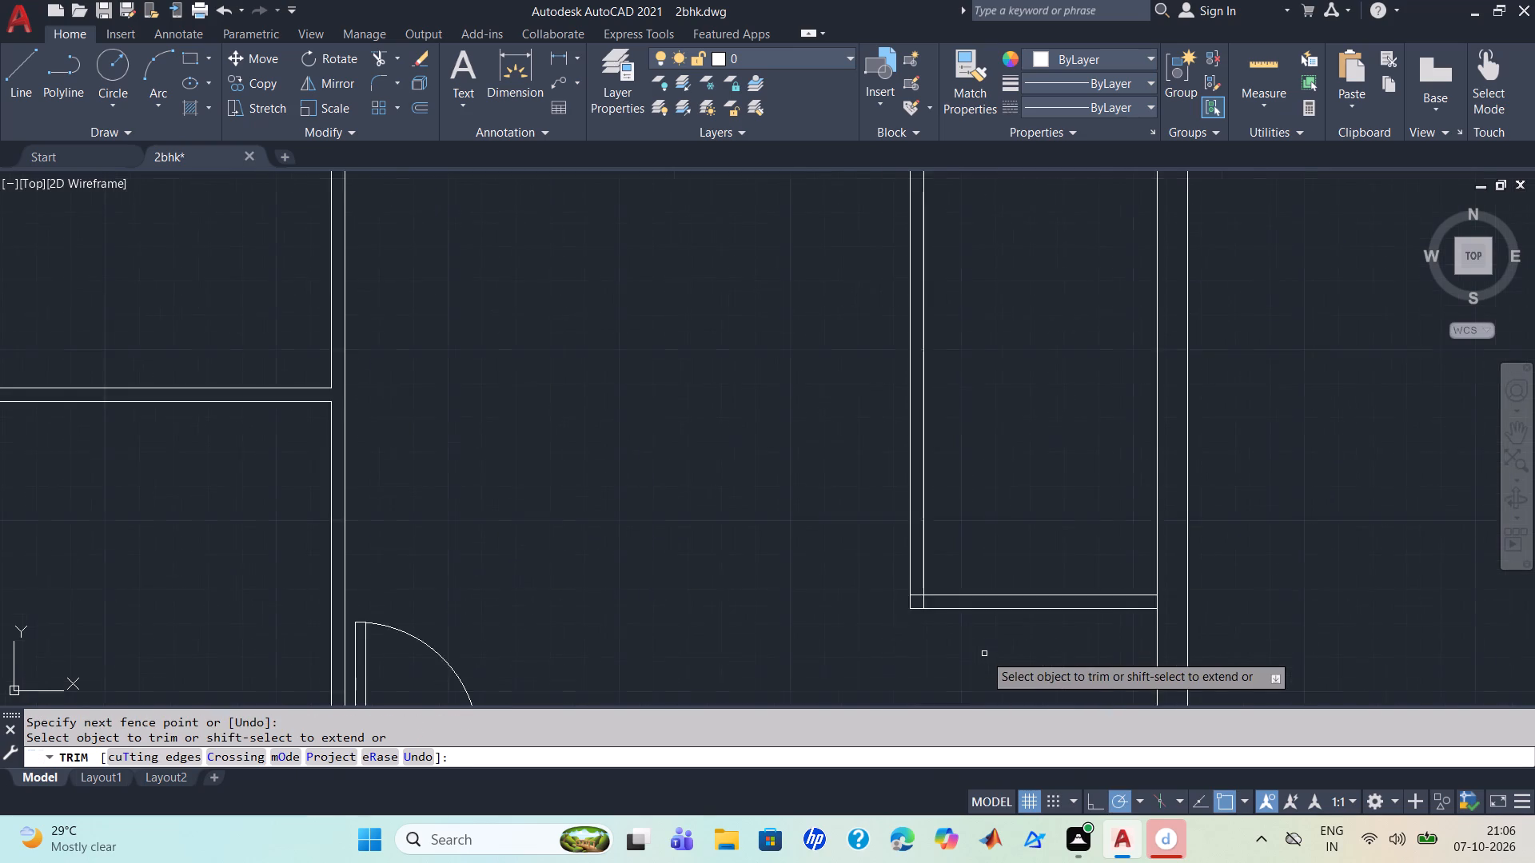
{"action": "scroll", "coordinate": [984, 654], "scroll_direction": "up", "scroll_amount": 2}
{"action": "left_click", "coordinate": [835, 525]}
{"action": "left_click_drag", "start_coordinate": [831, 528], "coordinate": [809, 506]}
{"action": "left_click", "coordinate": [809, 507]}
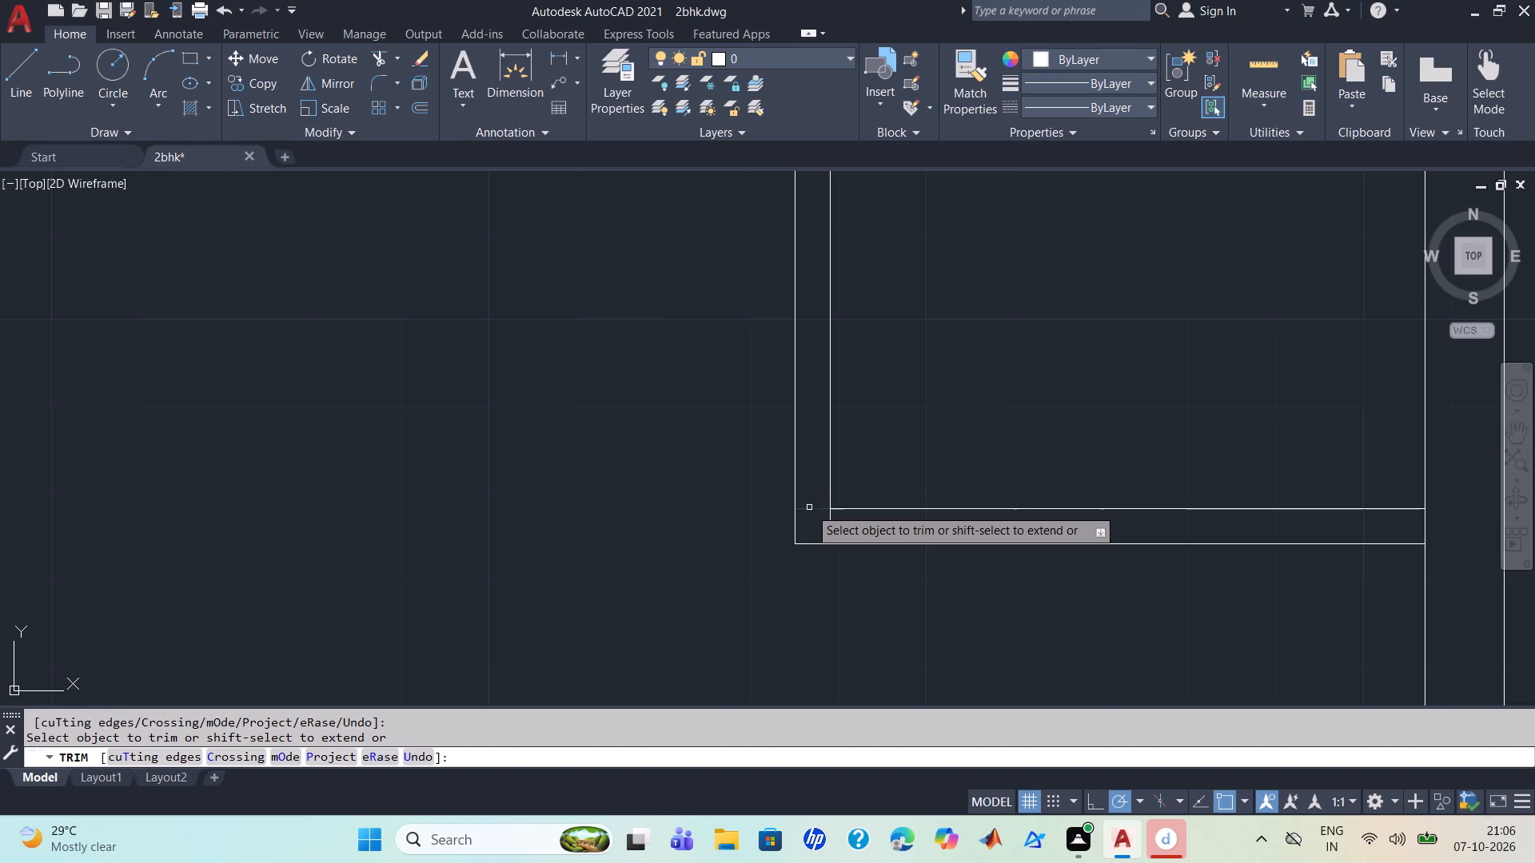
{"action": "left_click", "coordinate": [831, 533]}
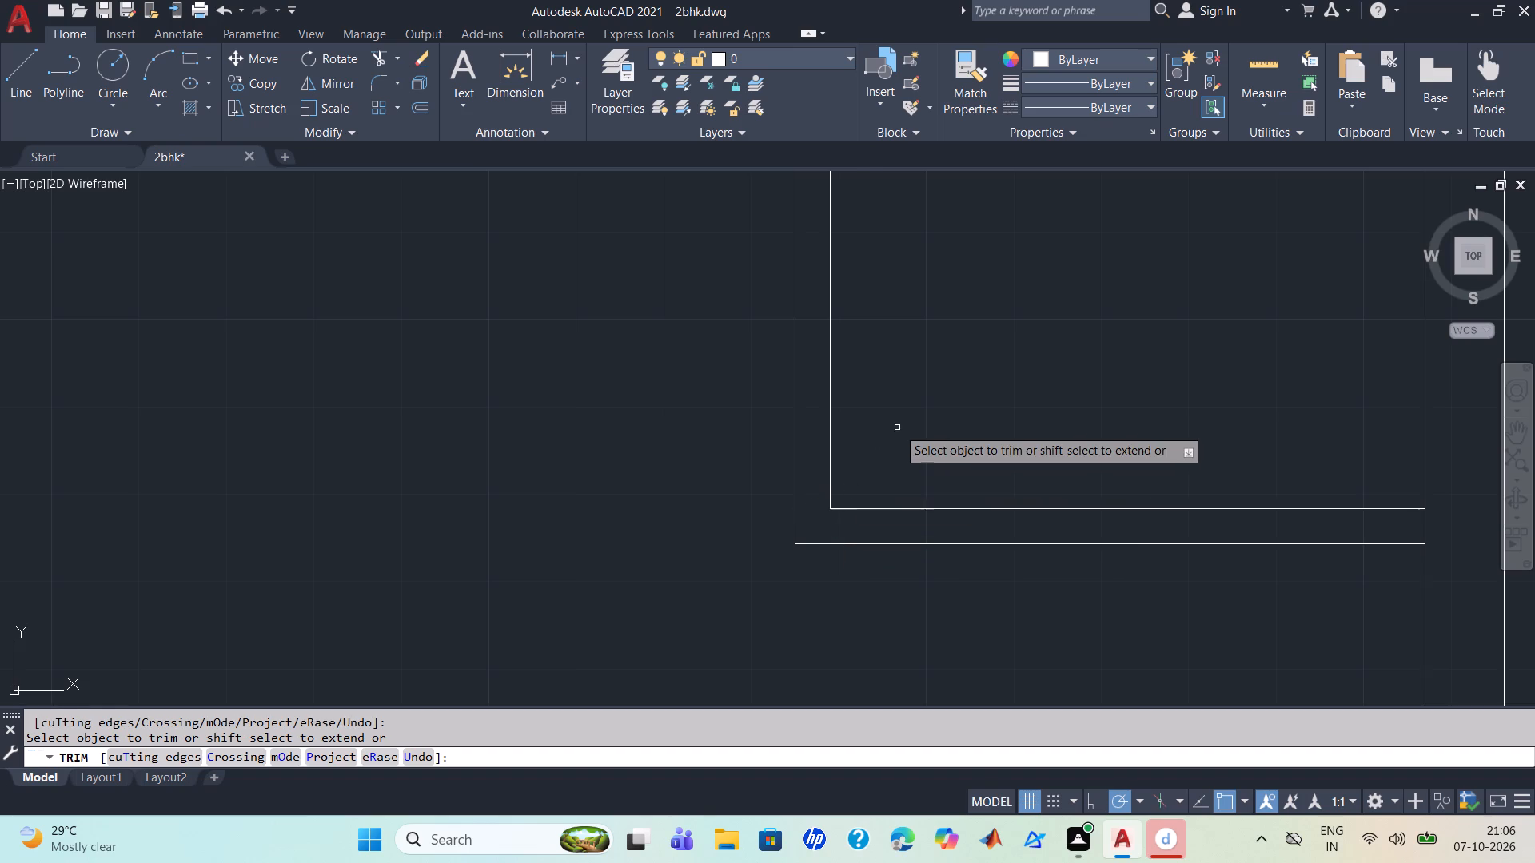
Extend the room-side line of the vertical partition up through the top wall to its outer line.
{"action": "scroll", "coordinate": [899, 424], "scroll_direction": "down", "scroll_amount": 2}
{"action": "middle_click_drag", "start_coordinate": [941, 366], "coordinate": [901, 783]}
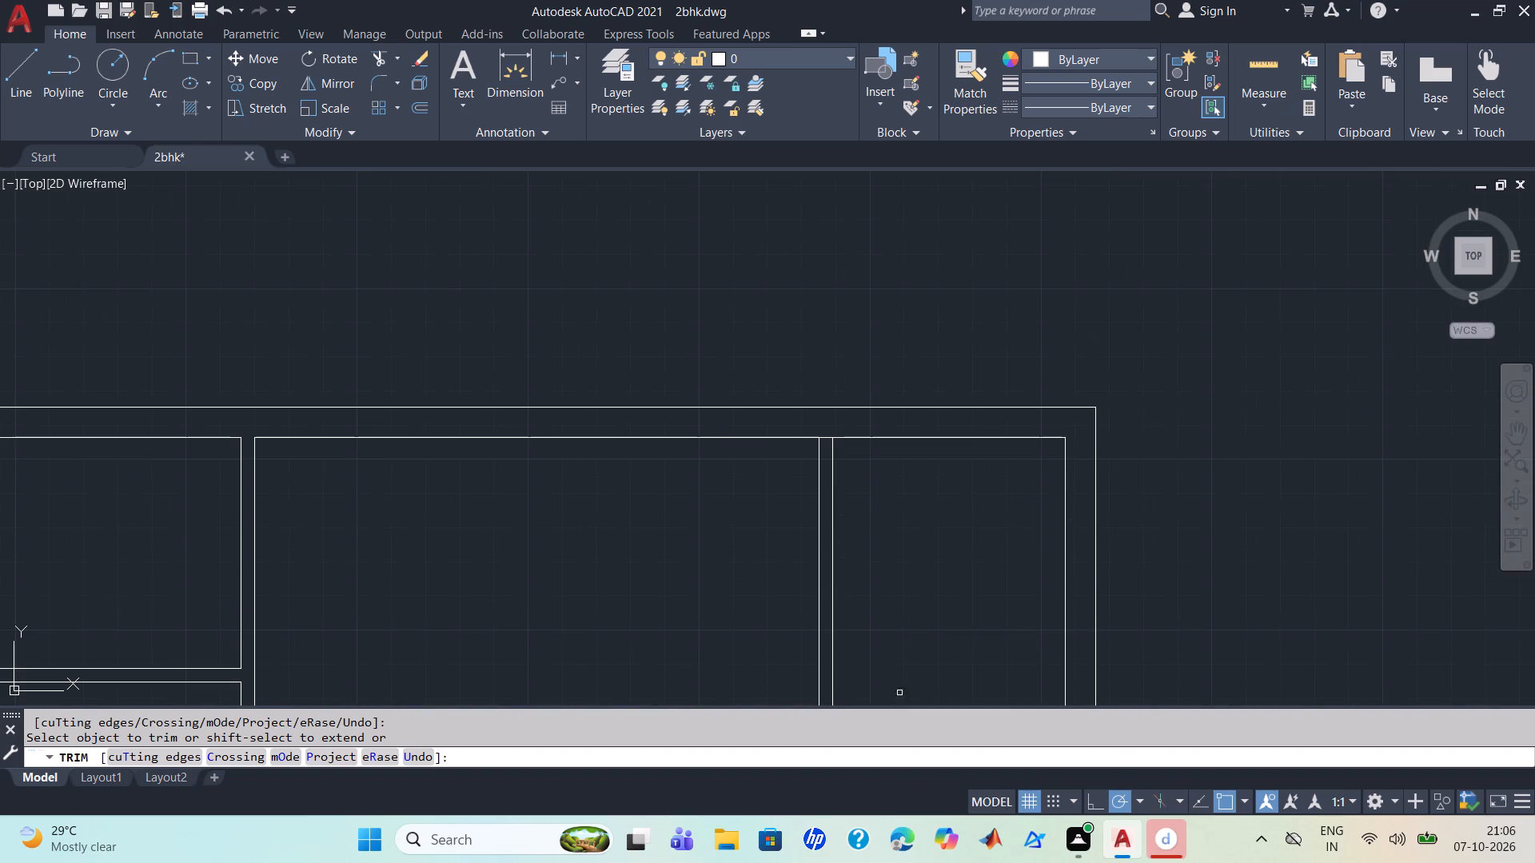
{"action": "scroll", "coordinate": [951, 488], "scroll_direction": "up", "scroll_amount": 1}
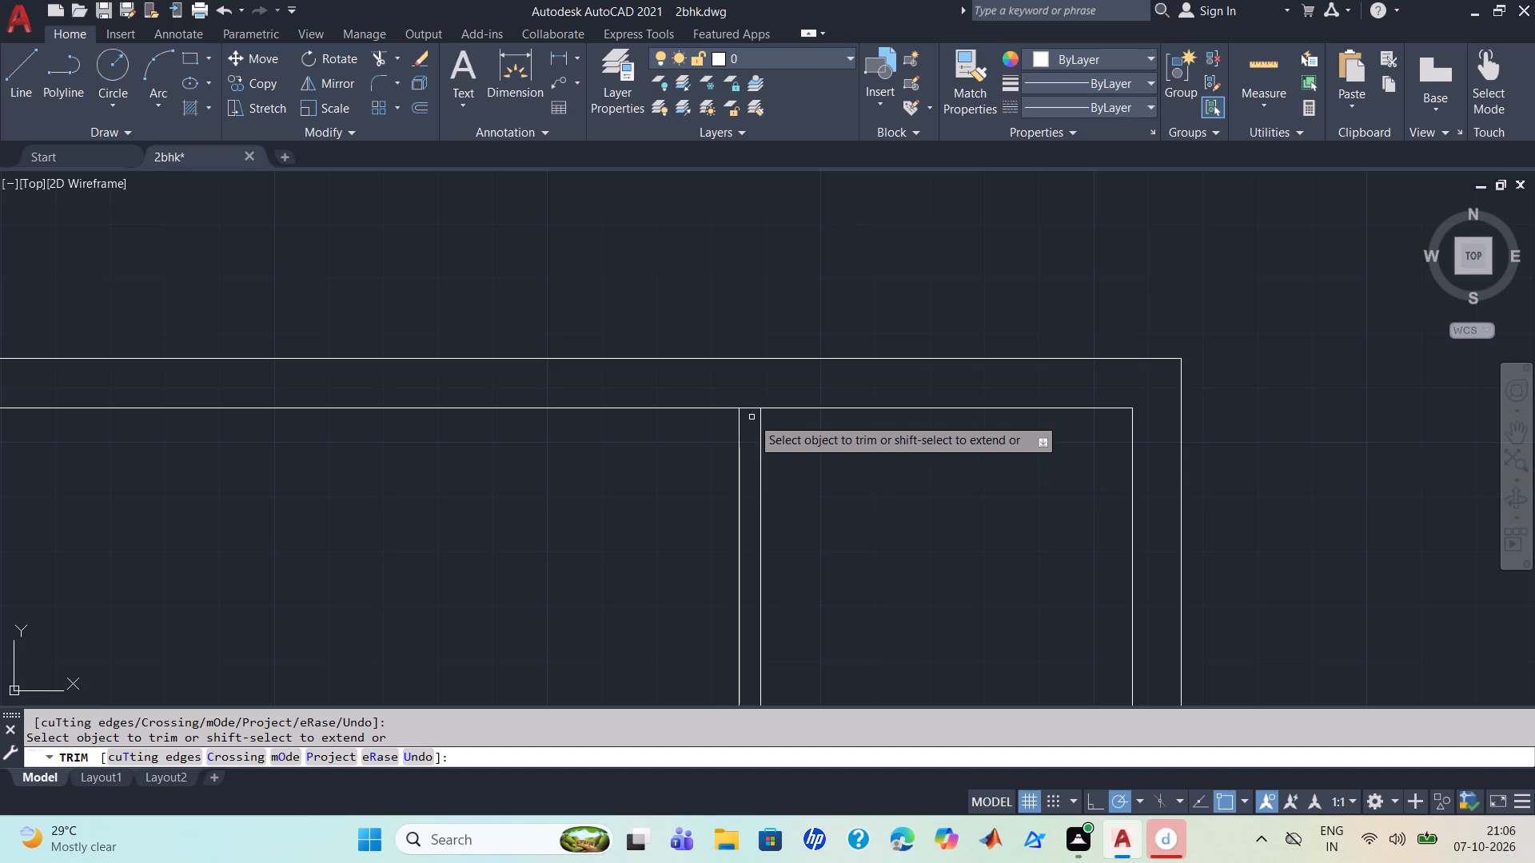
{"action": "left_click", "coordinate": [739, 464], "text": "shift"}
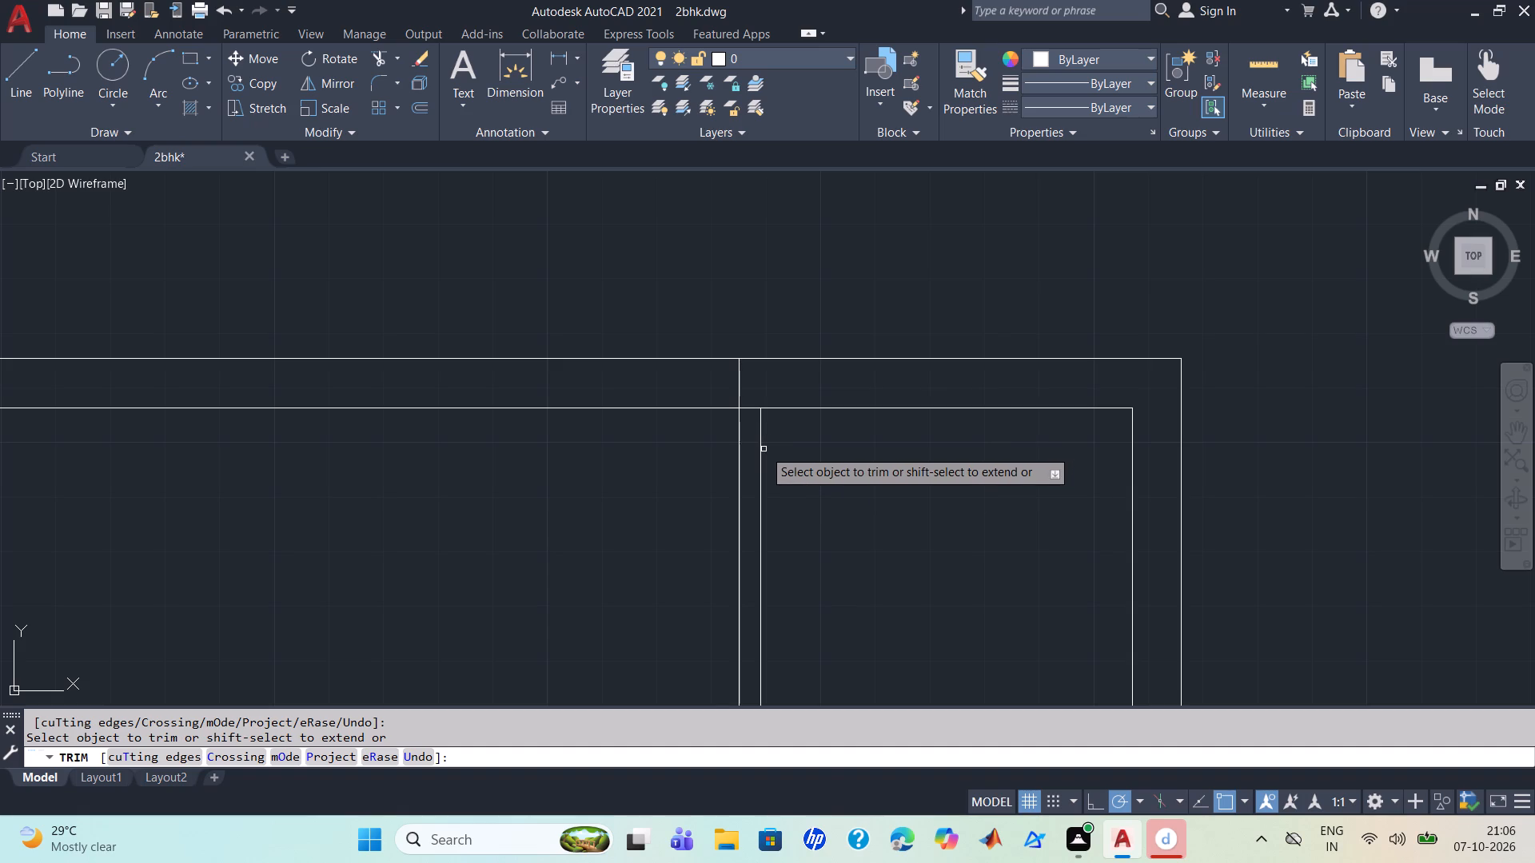
{"action": "key", "text": "Escape"}
Offset the top wall's inner line 3" down across the vertical partition of the corner enclosure.
{"action": "key", "text": "o"}
{"action": "key", "text": "Return"}
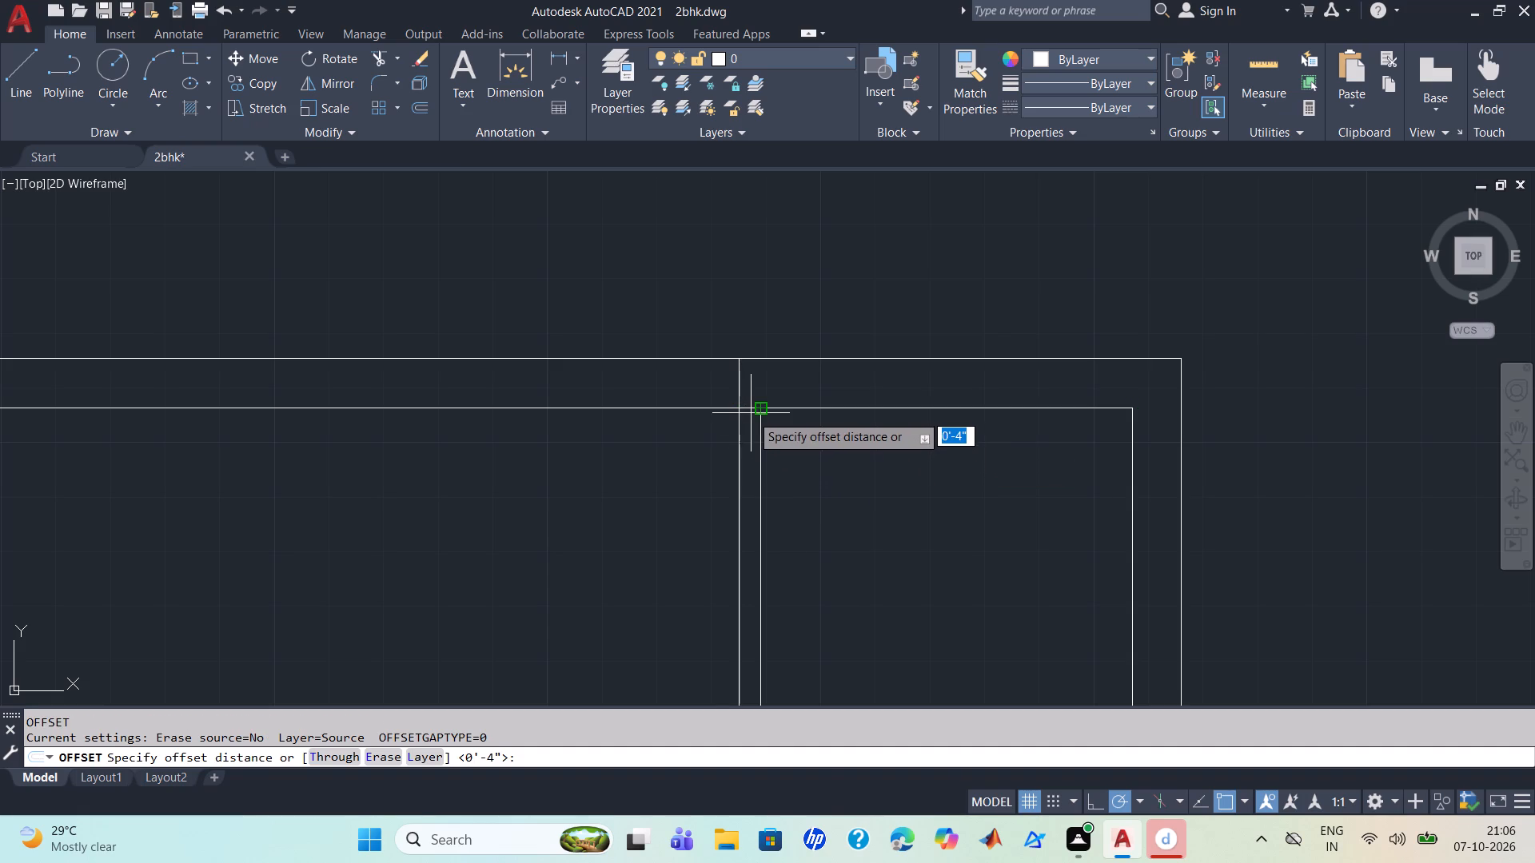
{"action": "key", "text": "3"}
{"action": "key", "text": "Return"}
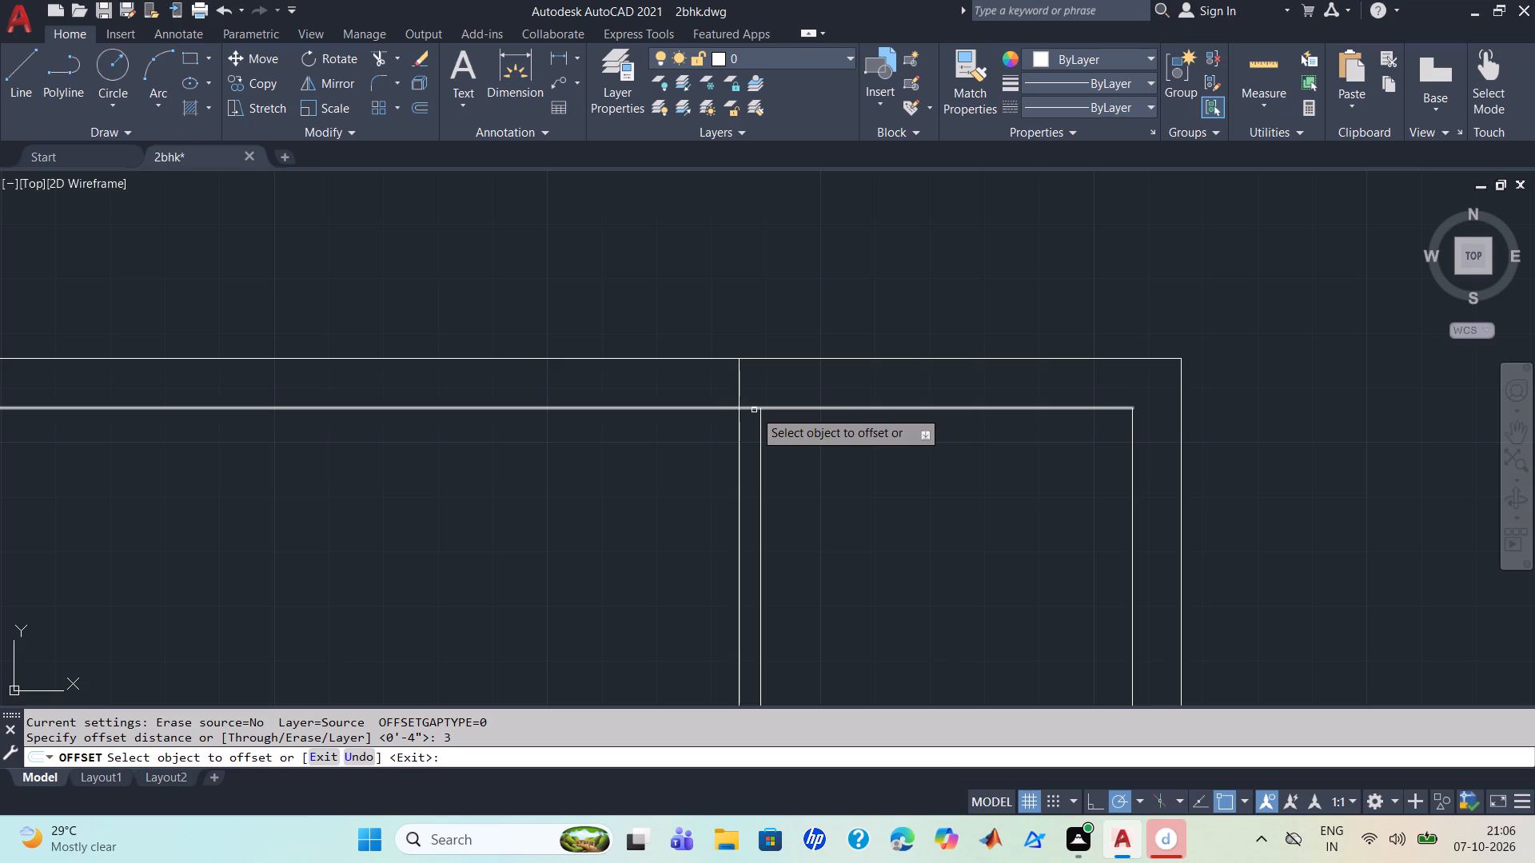
{"action": "left_click", "coordinate": [754, 410]}
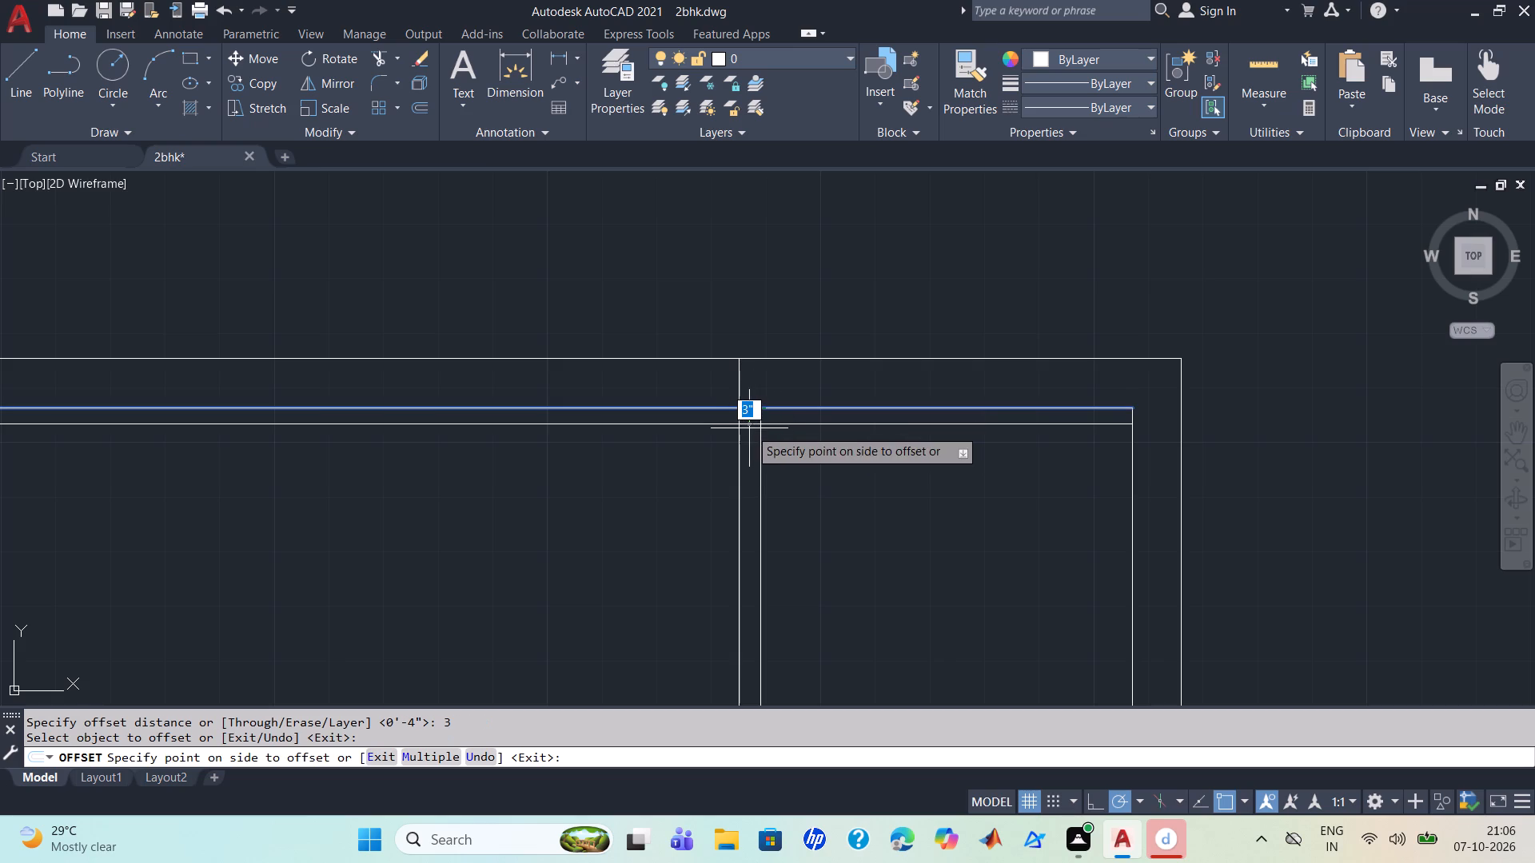
{"action": "left_click", "coordinate": [749, 428]}
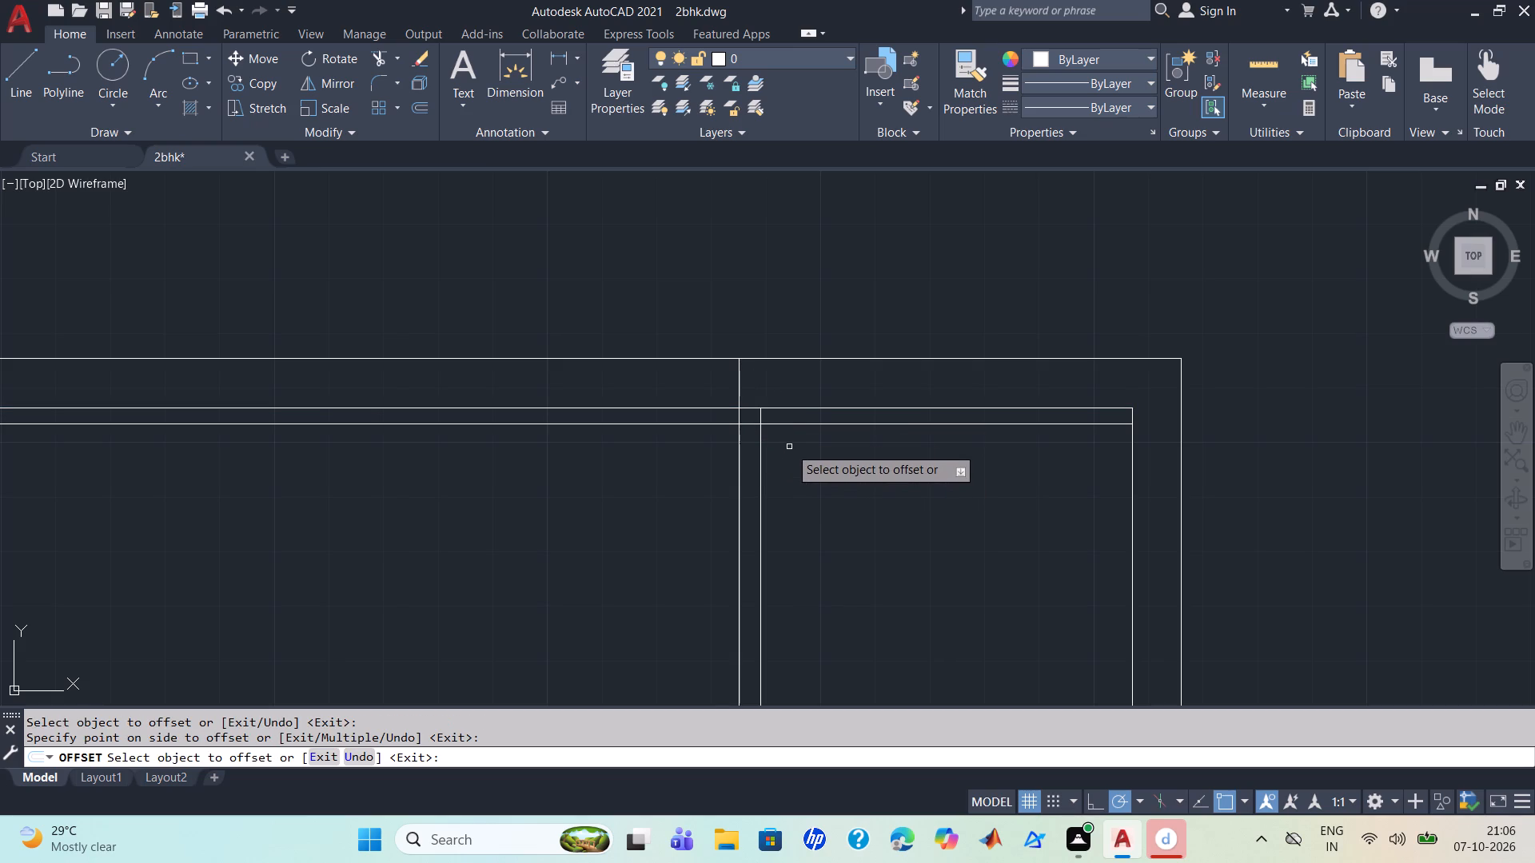
{"action": "key", "text": "Escape"}
Trim the wall line inside the partition and the offset line on both sides, leaving a short jamb line across the partition.
{"action": "type", "text": "tr"}
{"action": "key", "text": "Return"}
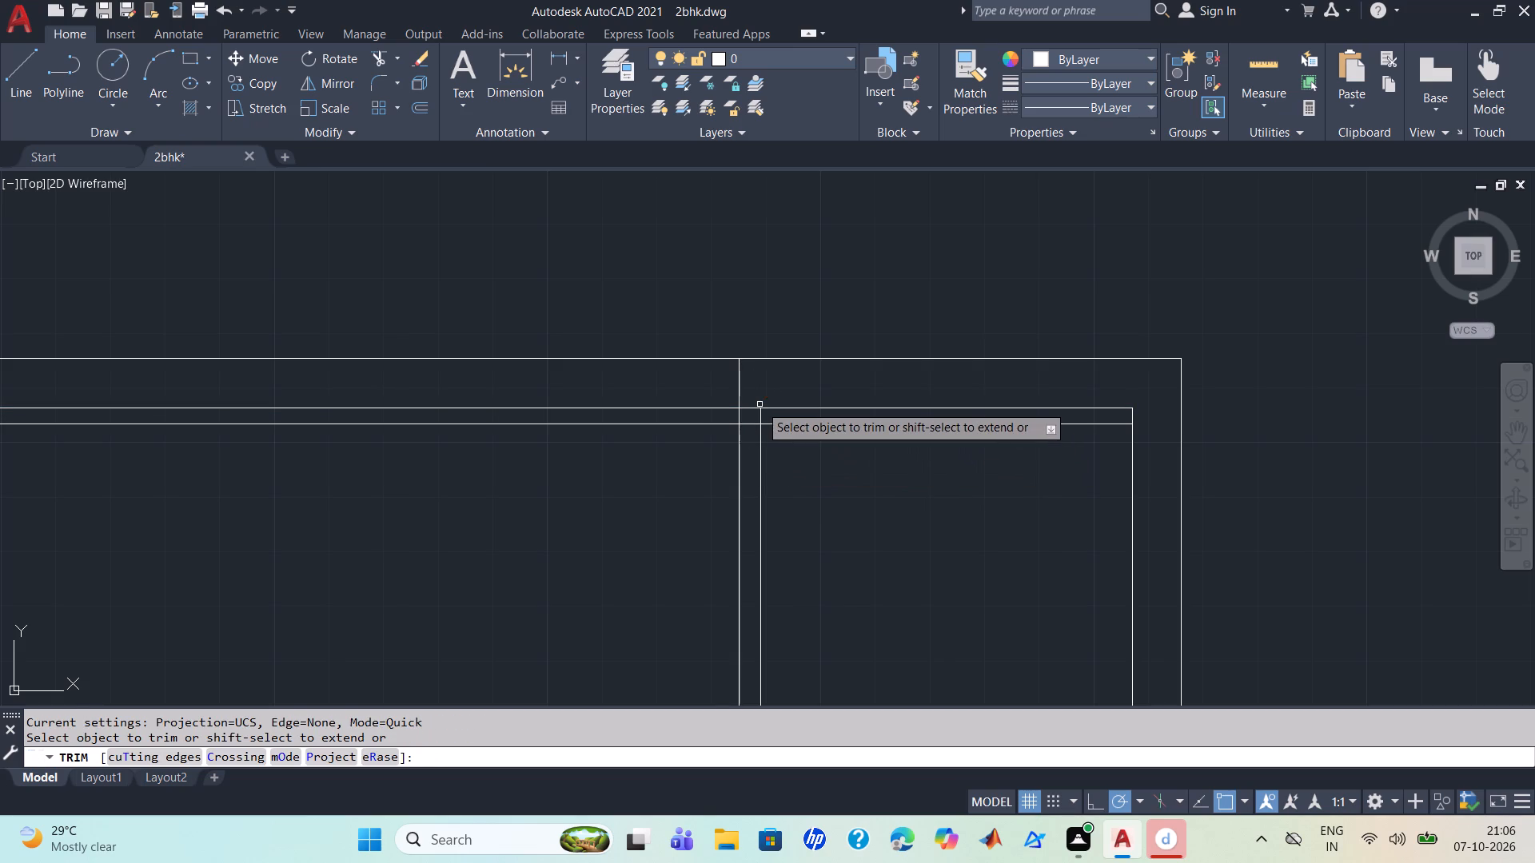
{"action": "left_click", "coordinate": [752, 408]}
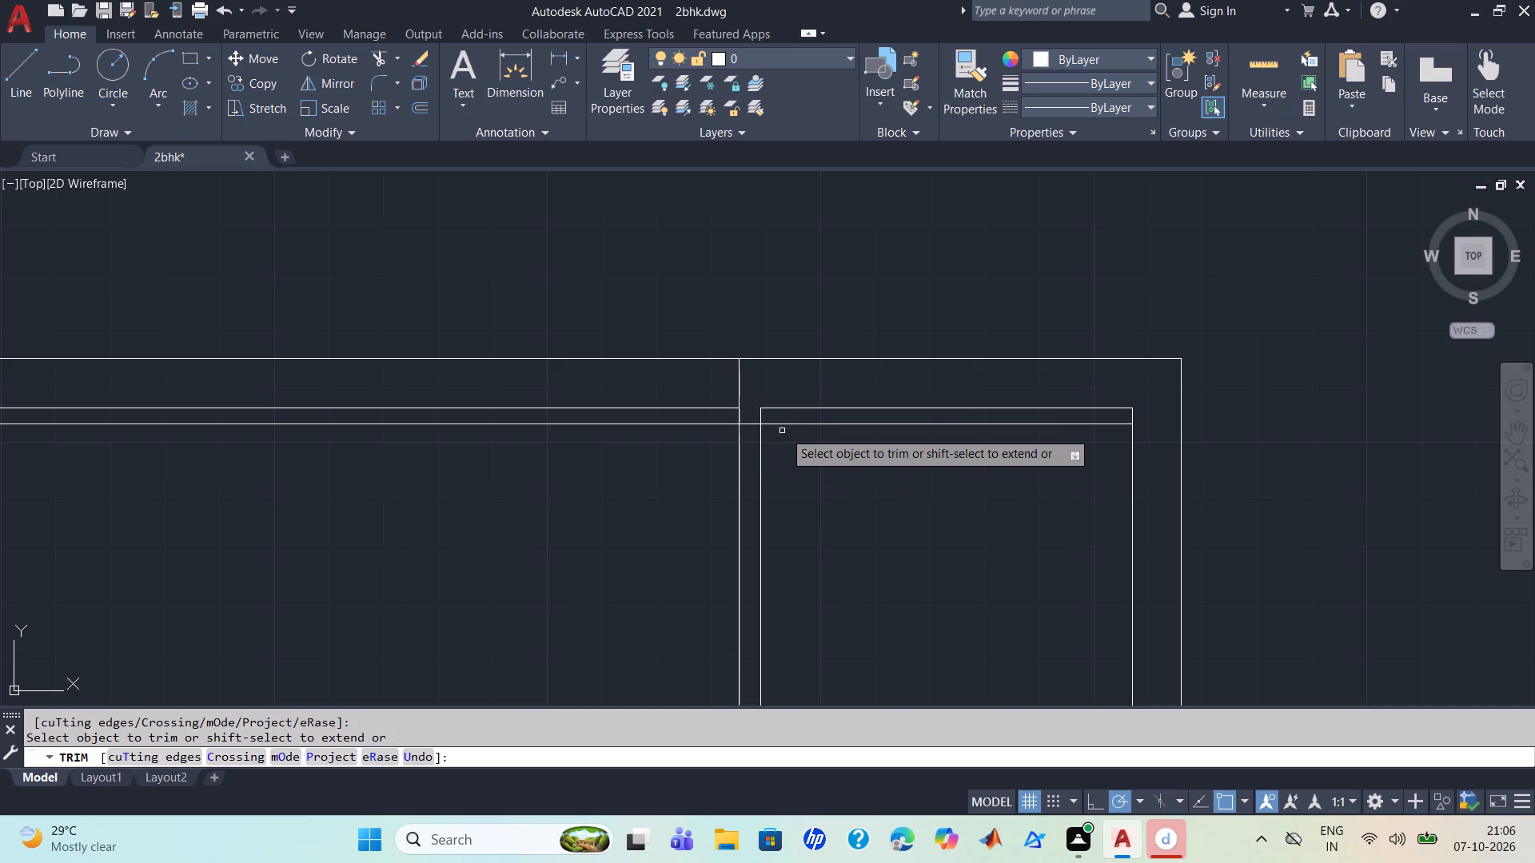
{"action": "left_click", "coordinate": [791, 424]}
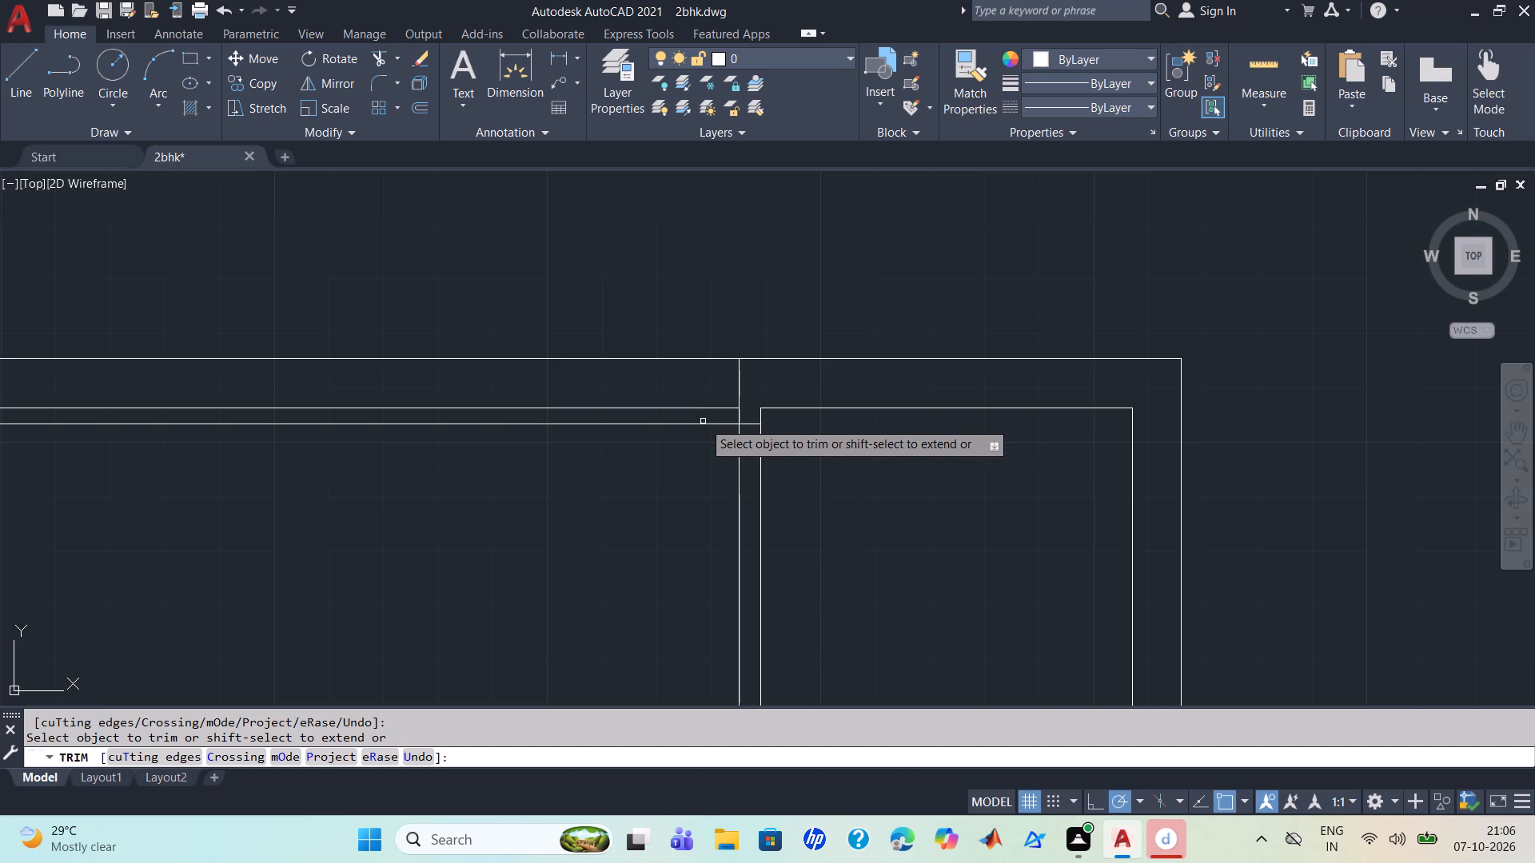
{"action": "left_click", "coordinate": [700, 425]}
{"action": "scroll", "coordinate": [719, 430], "scroll_direction": "down", "scroll_amount": 2}
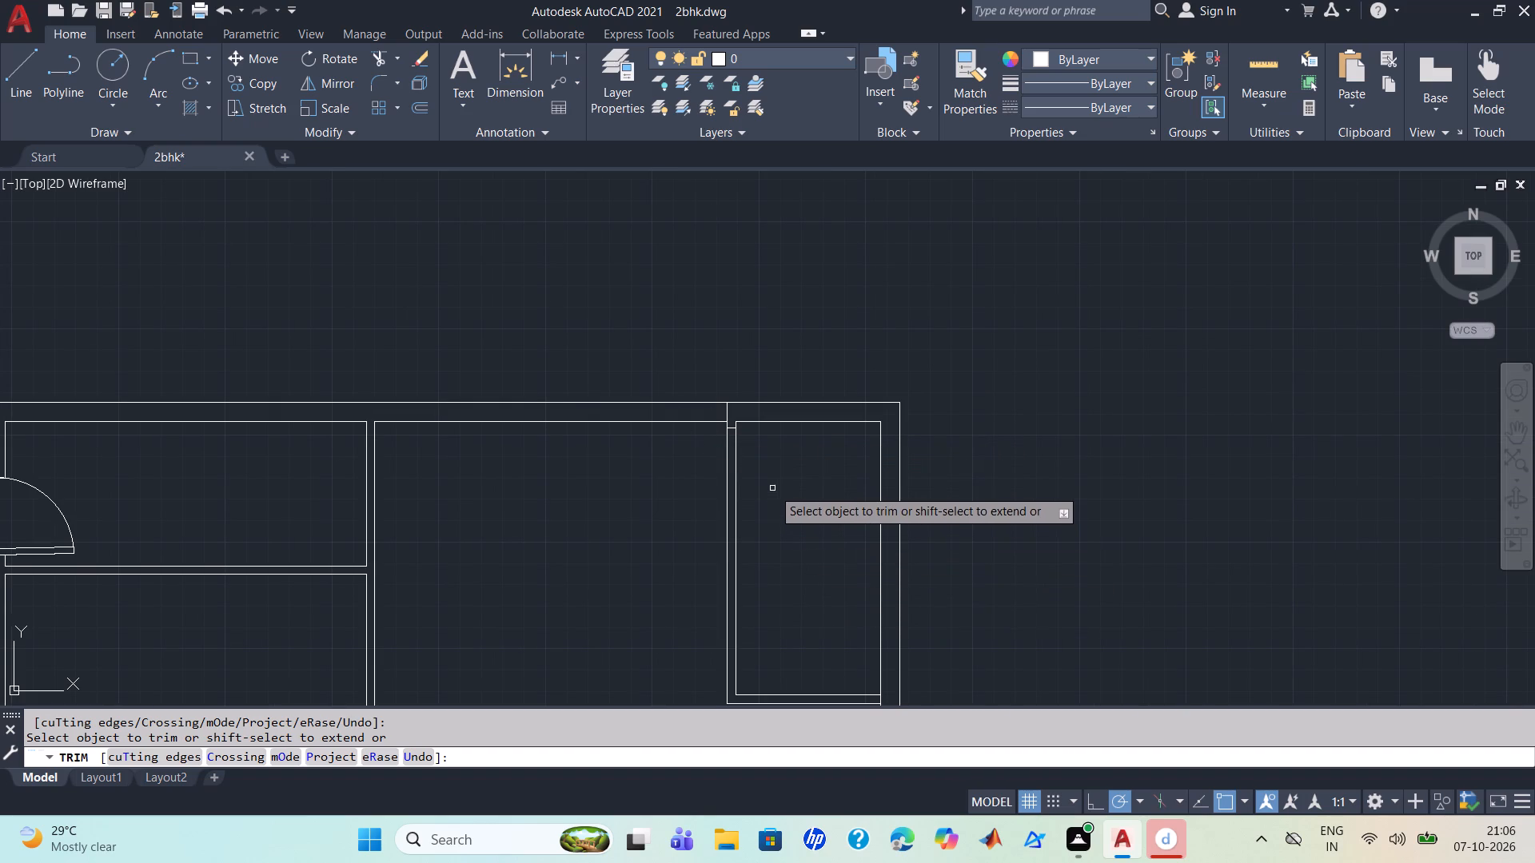
{"action": "scroll", "coordinate": [769, 486], "scroll_direction": "up", "scroll_amount": 2}
{"action": "key", "text": "Escape"}
Offset the short jamb line 3' down along the partition to mark the other side of the door opening.
{"action": "key", "text": "o"}
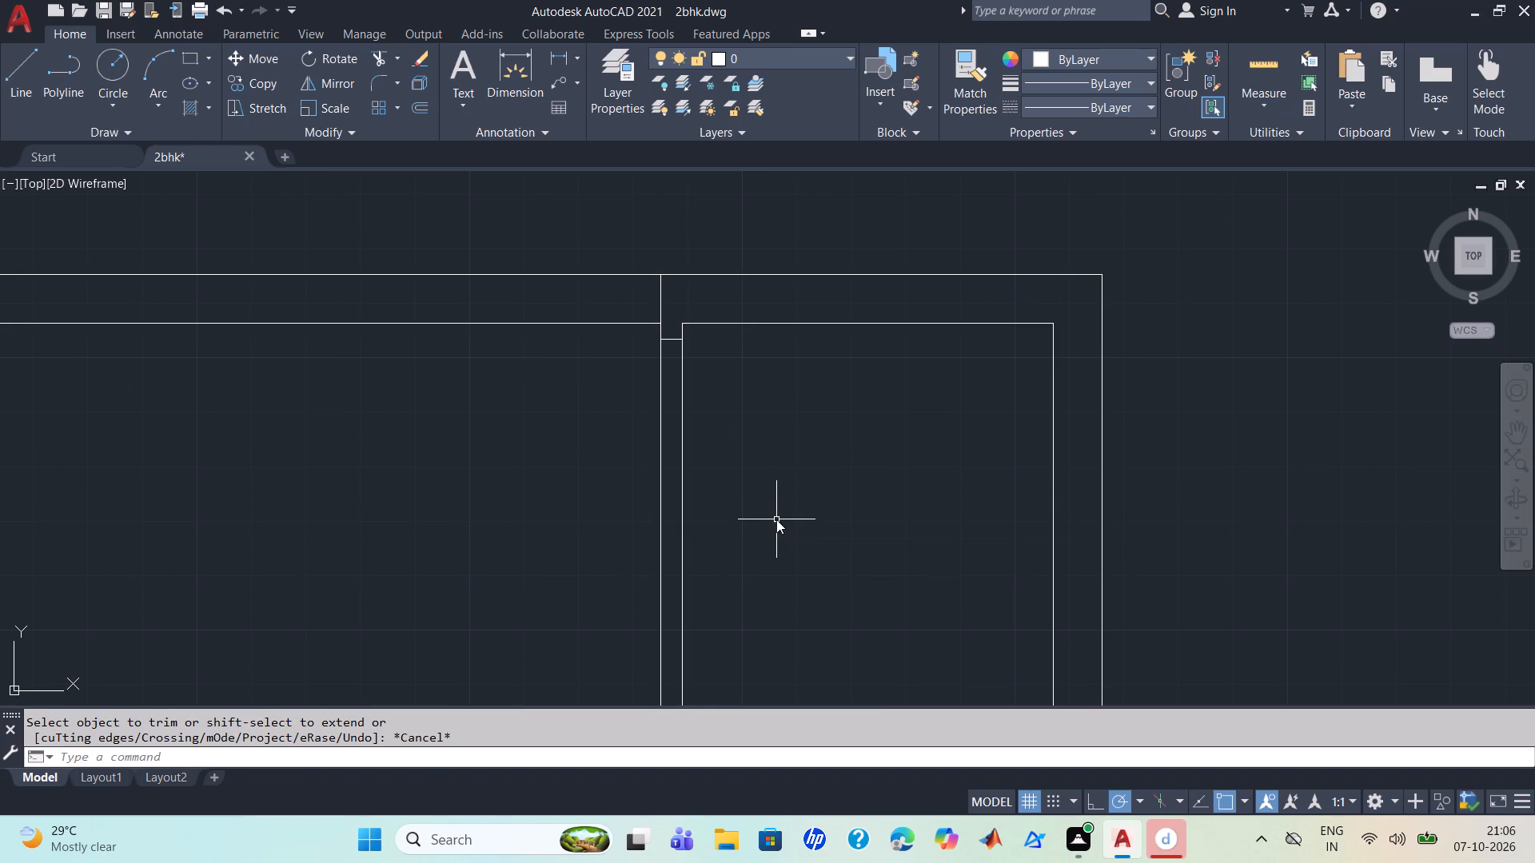
{"action": "key", "text": "Return"}
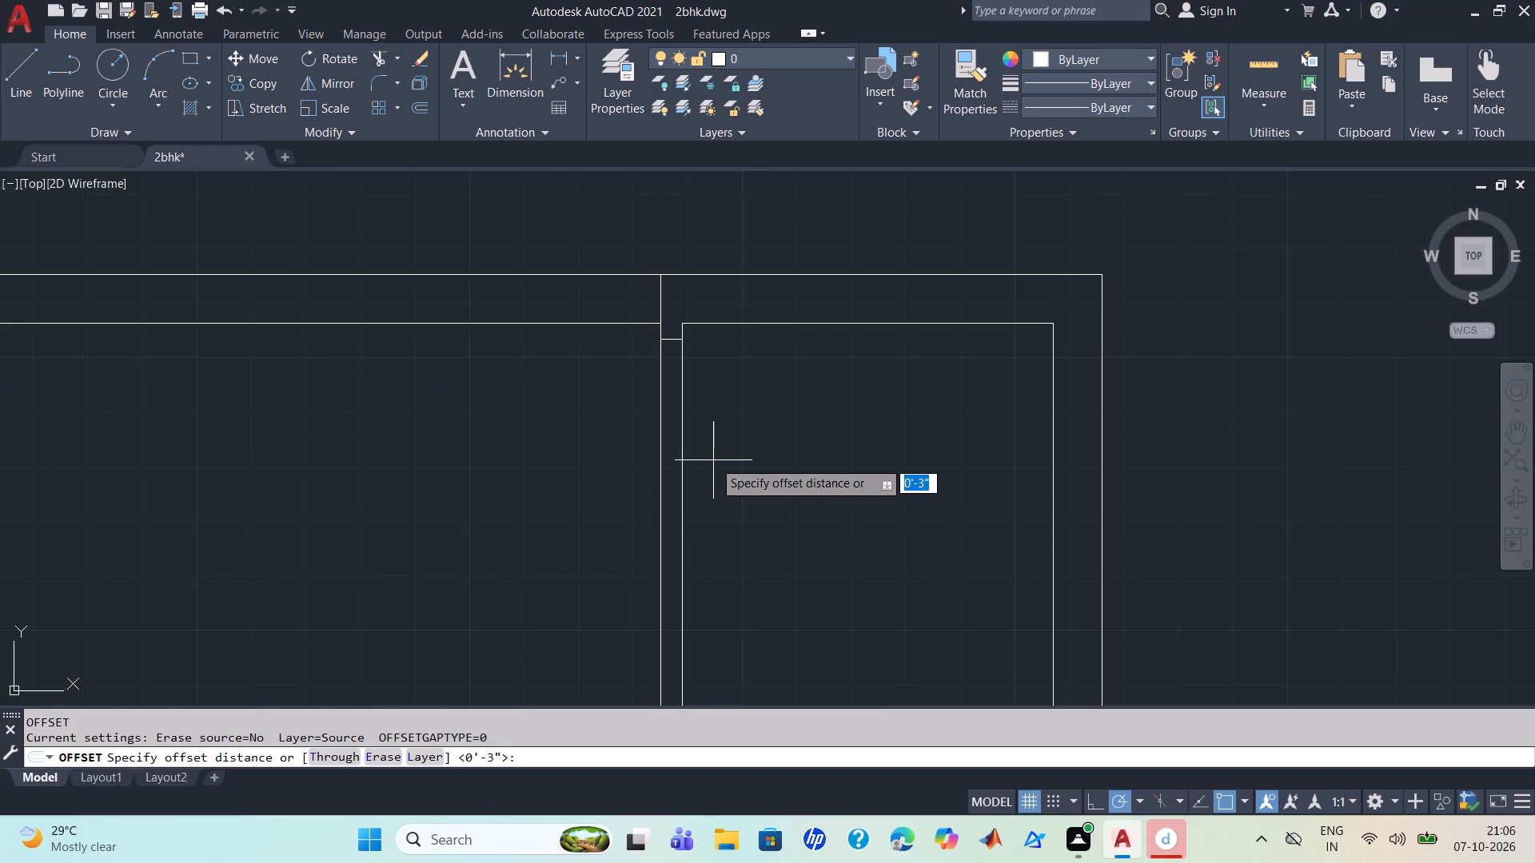
{"action": "key", "text": "3"}
{"action": "key", "text": "apostrophe"}
{"action": "key", "text": "Return"}
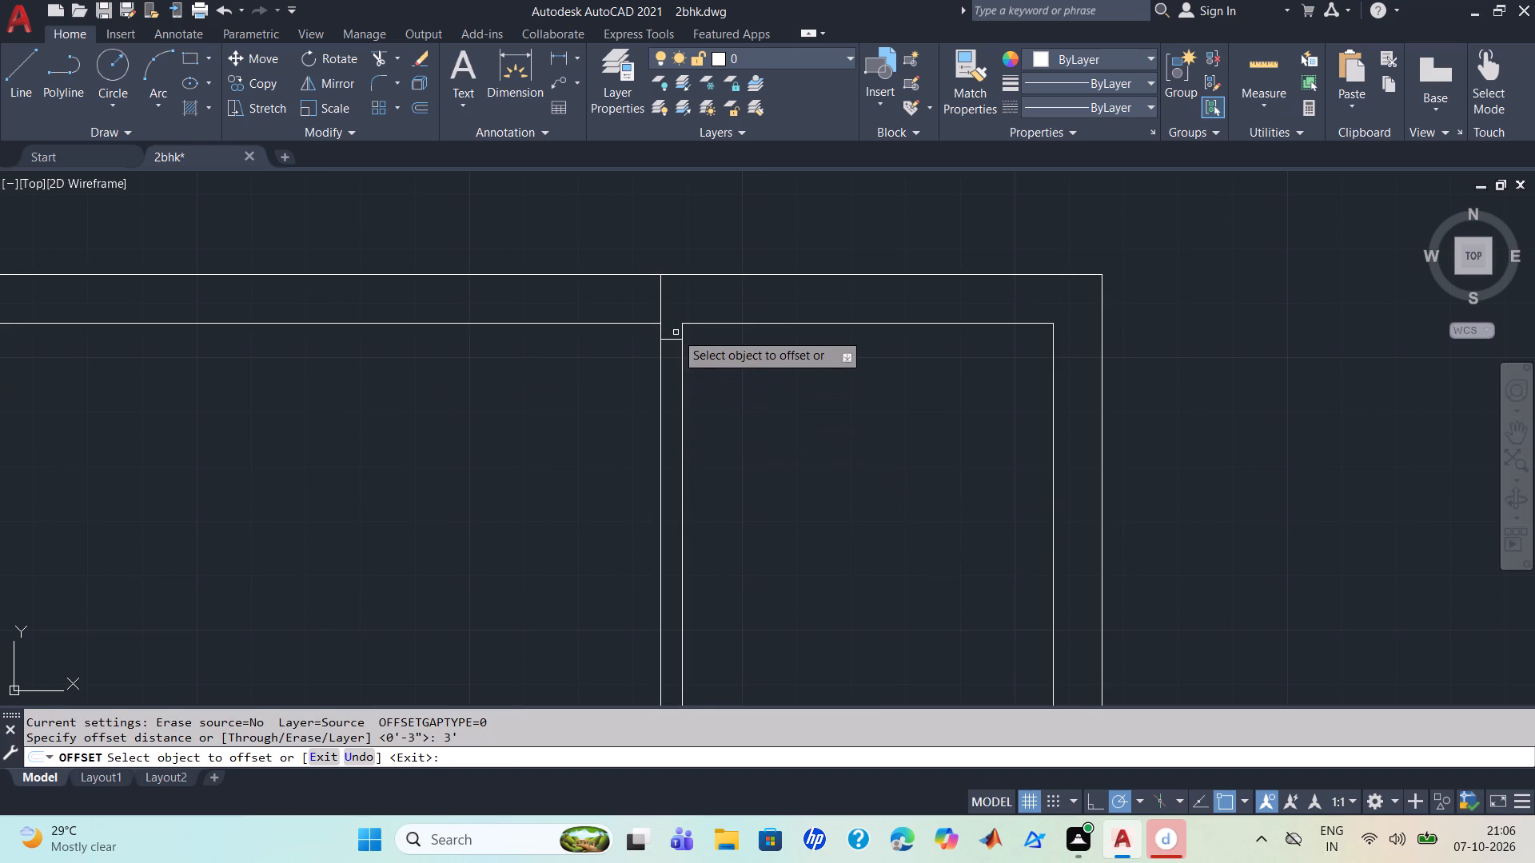
{"action": "left_click", "coordinate": [675, 340]}
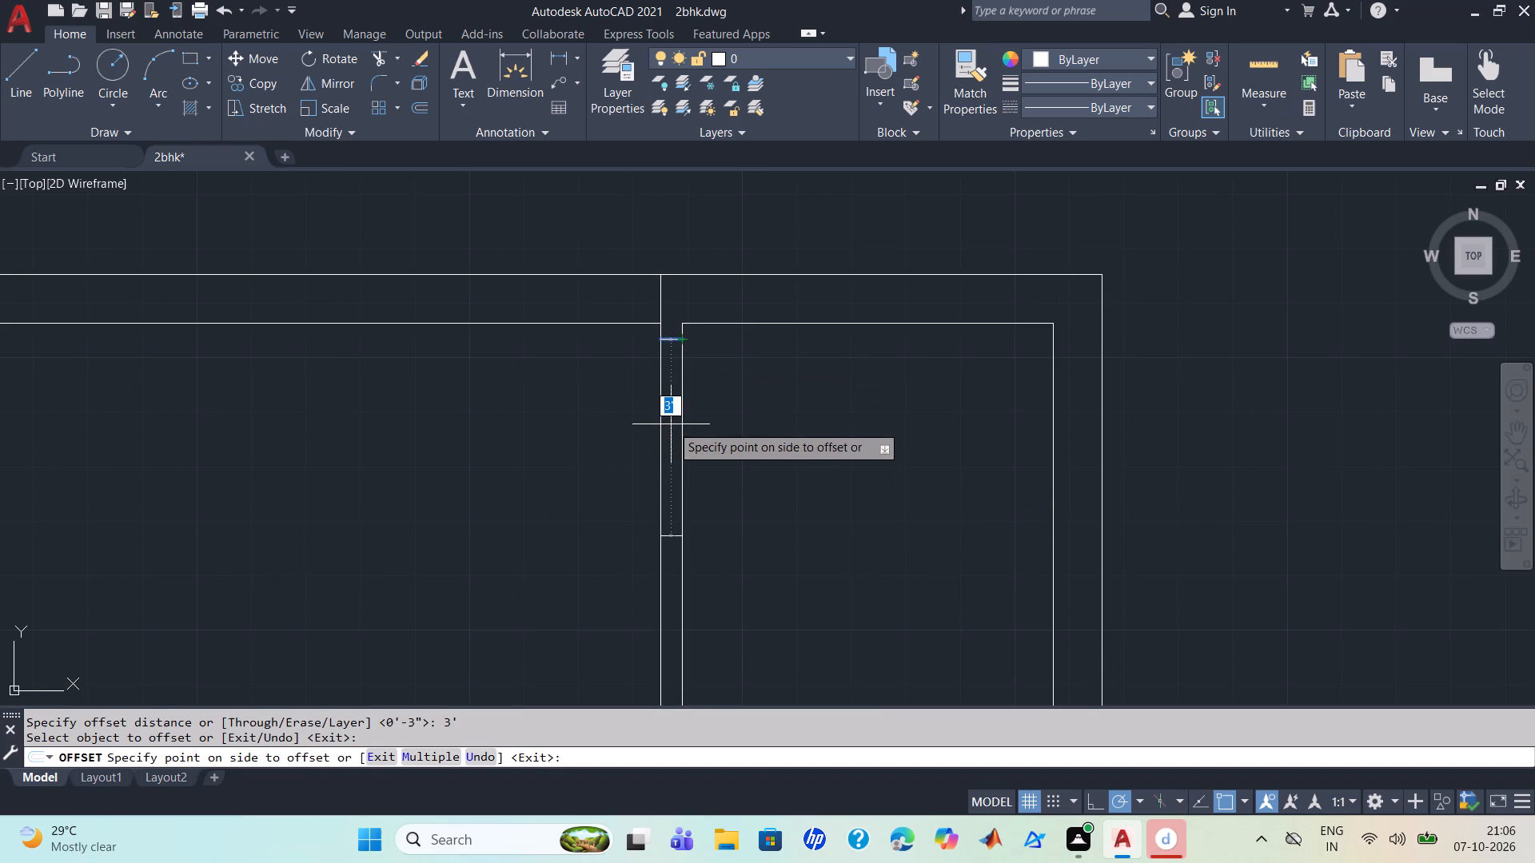
{"action": "left_click", "coordinate": [671, 436]}
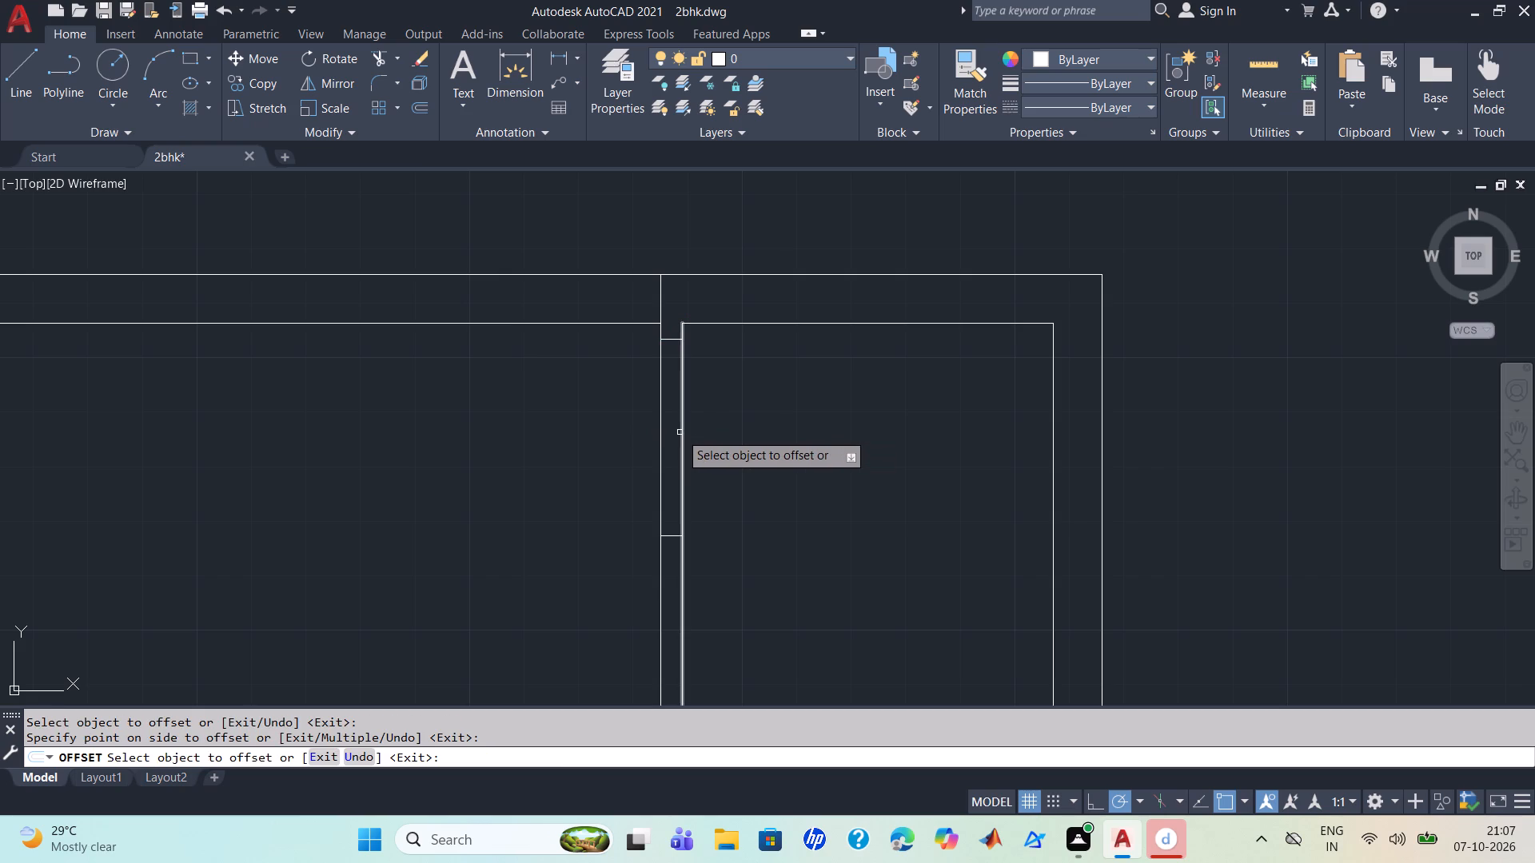
{"action": "key", "text": "Escape"}
Trim both partition lines between the two jamb lines to open the enclosure's doorway.
{"action": "type", "text": "tr"}
{"action": "key", "text": "Return"}
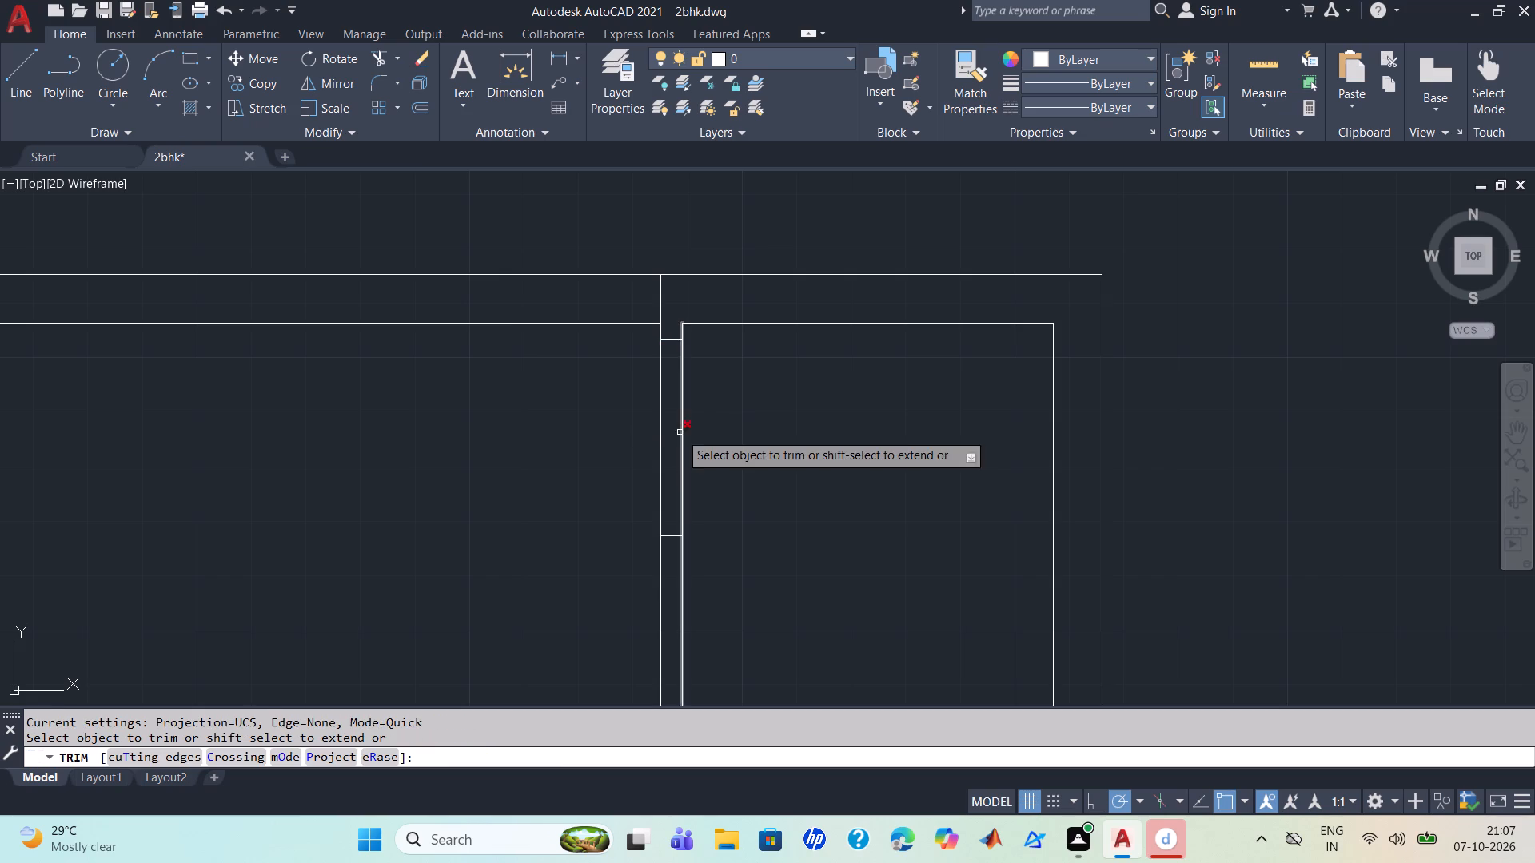
{"action": "left_click", "coordinate": [664, 422]}
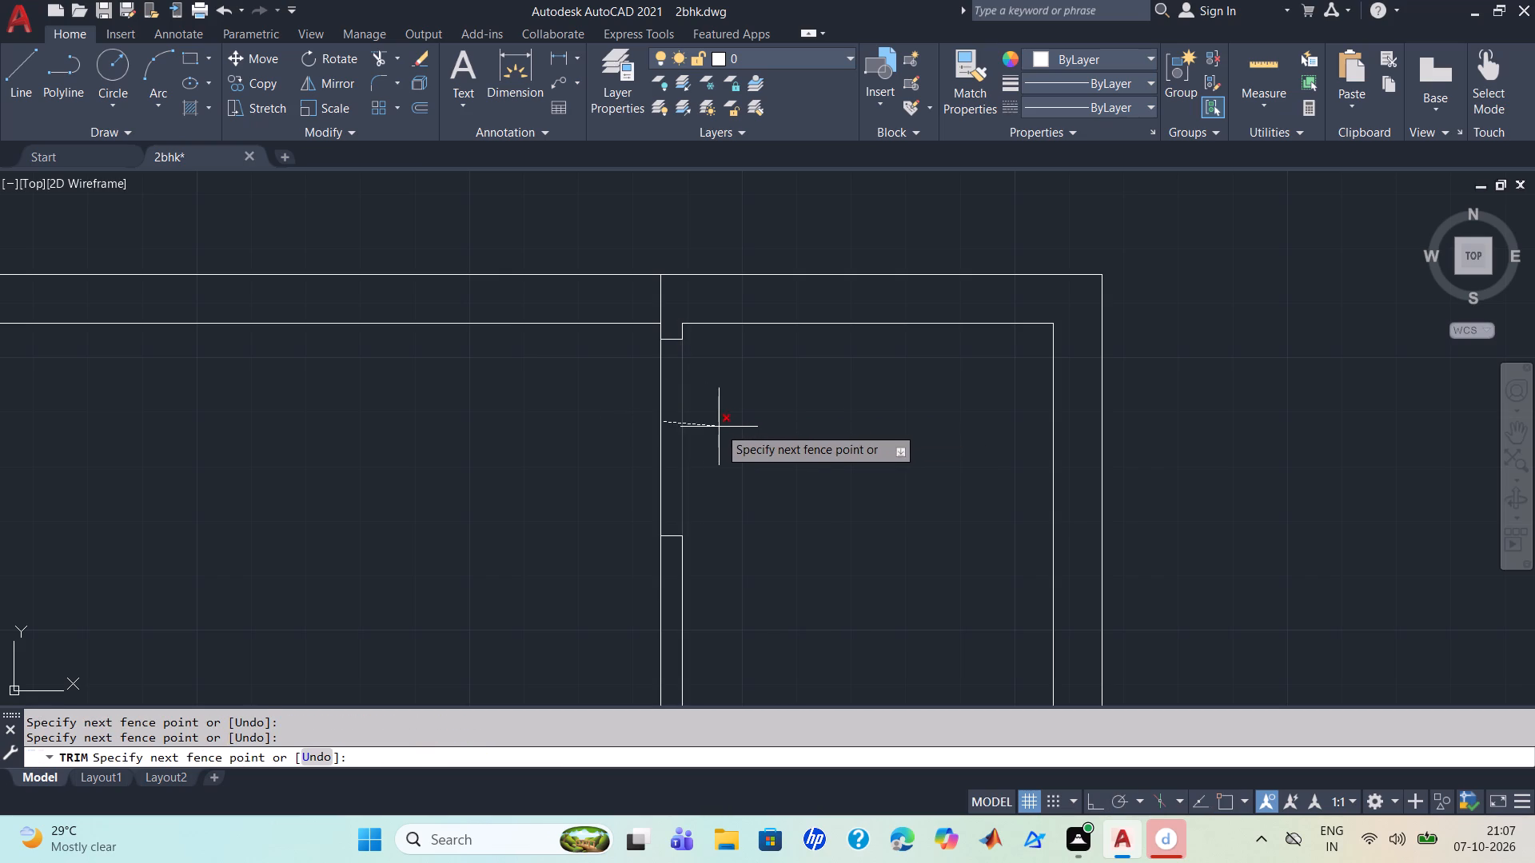
{"action": "left_click", "coordinate": [720, 427]}
{"action": "left_click", "coordinate": [657, 420]}
{"action": "scroll", "coordinate": [697, 431], "scroll_direction": "down", "scroll_amount": 1}
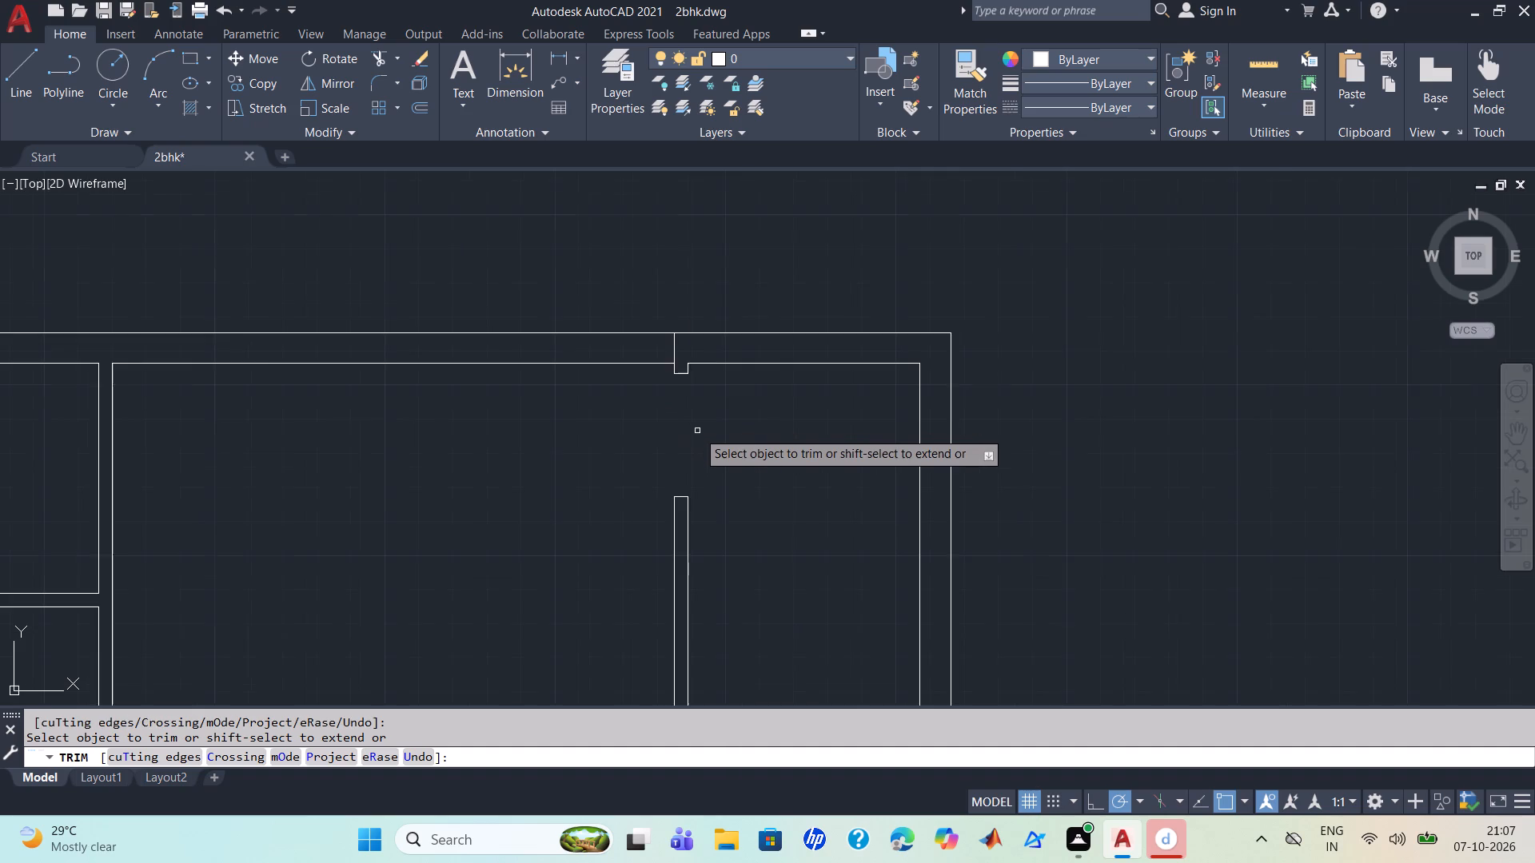
{"action": "scroll", "coordinate": [698, 431], "scroll_direction": "down", "scroll_amount": 3}
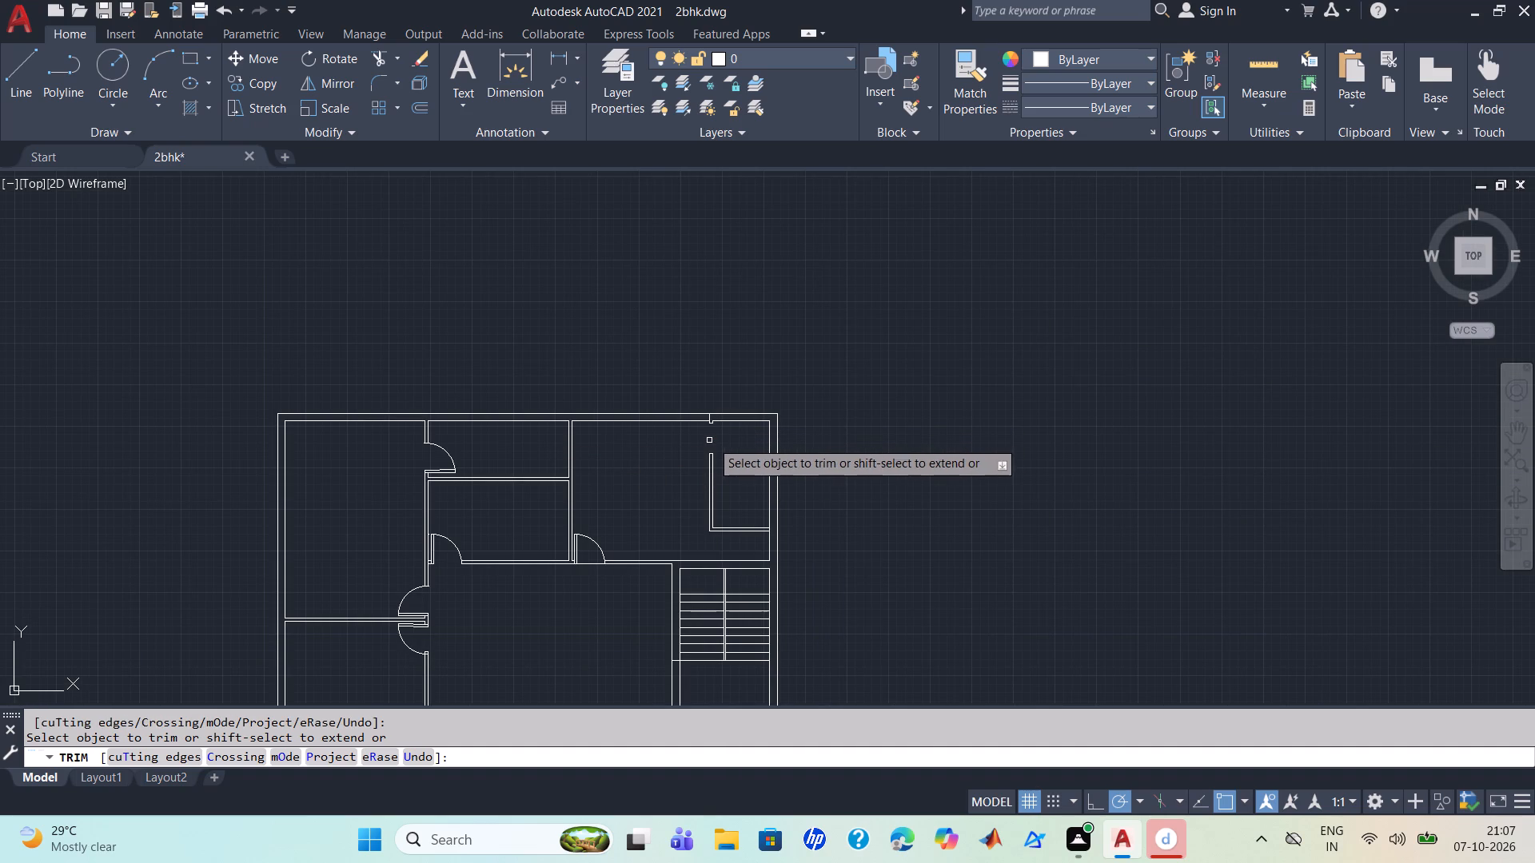
{"action": "scroll", "coordinate": [700, 453], "scroll_direction": "down", "scroll_amount": 1}
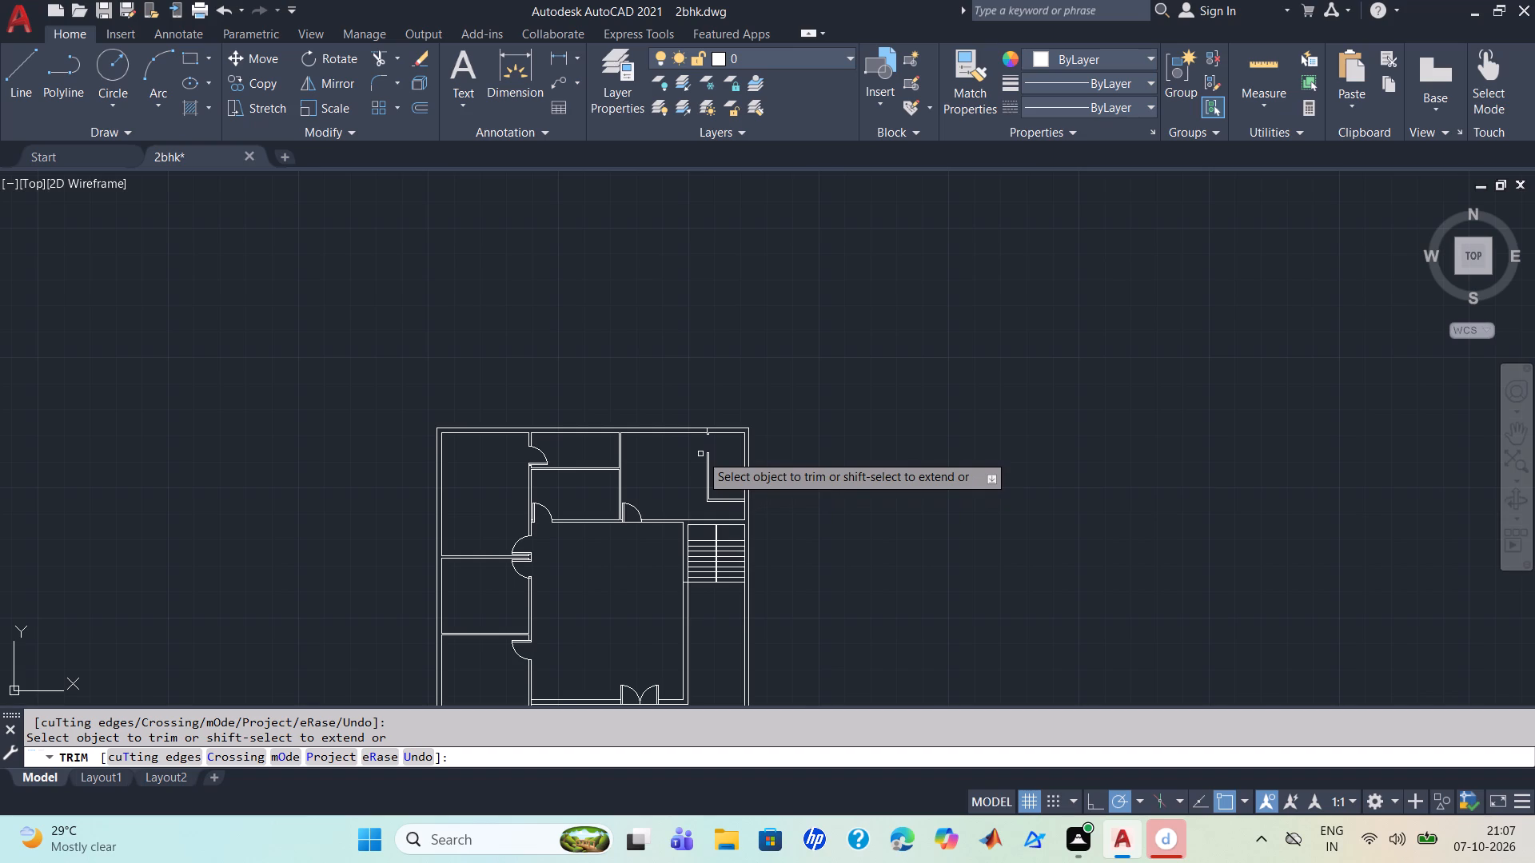
{"action": "scroll", "coordinate": [700, 454], "scroll_direction": "up", "scroll_amount": 3}
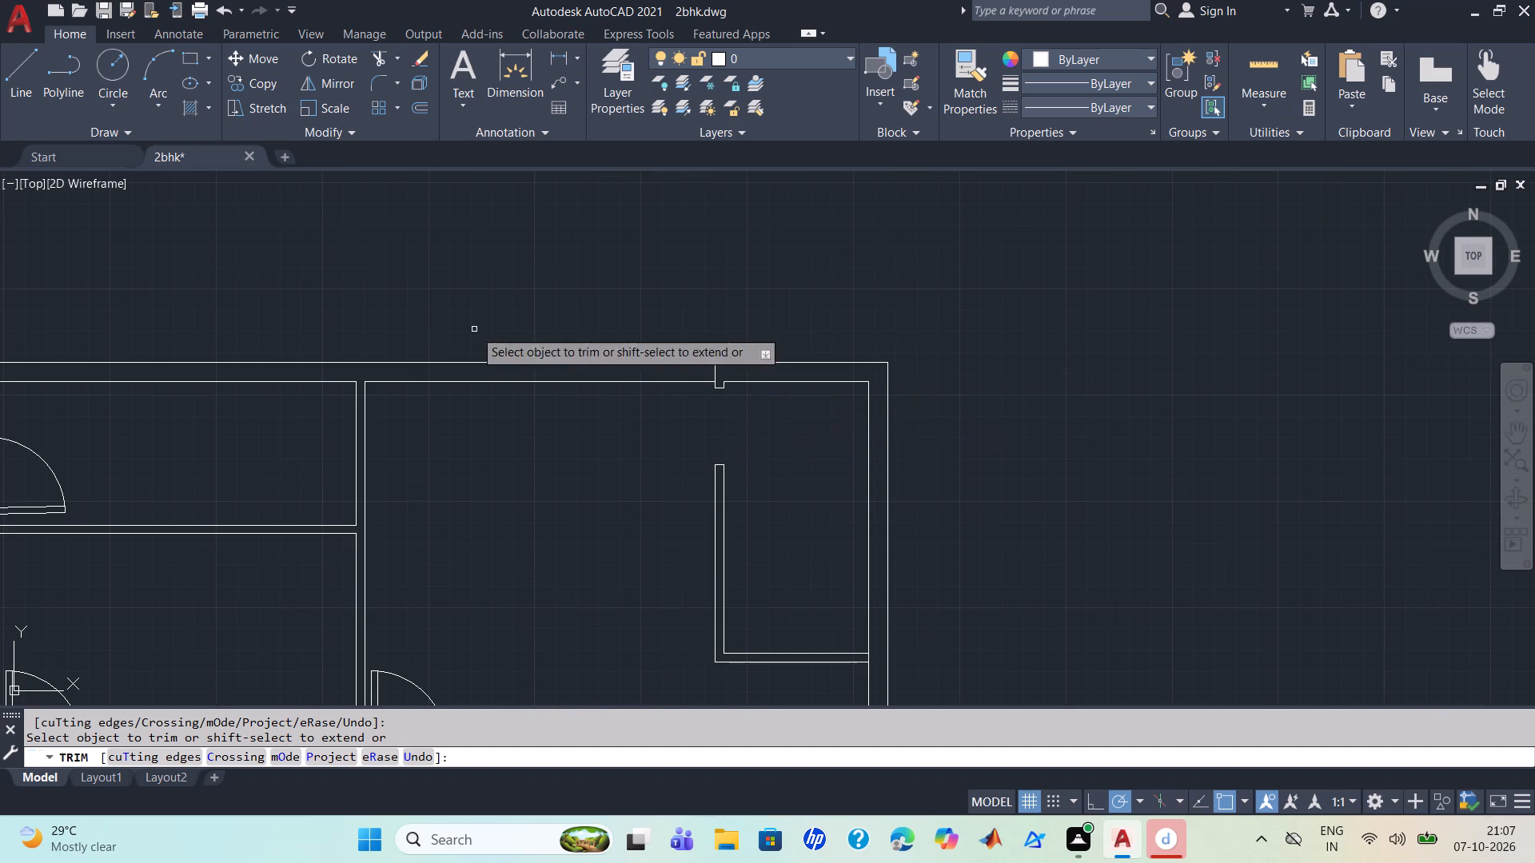
{"action": "key", "text": "Escape"}
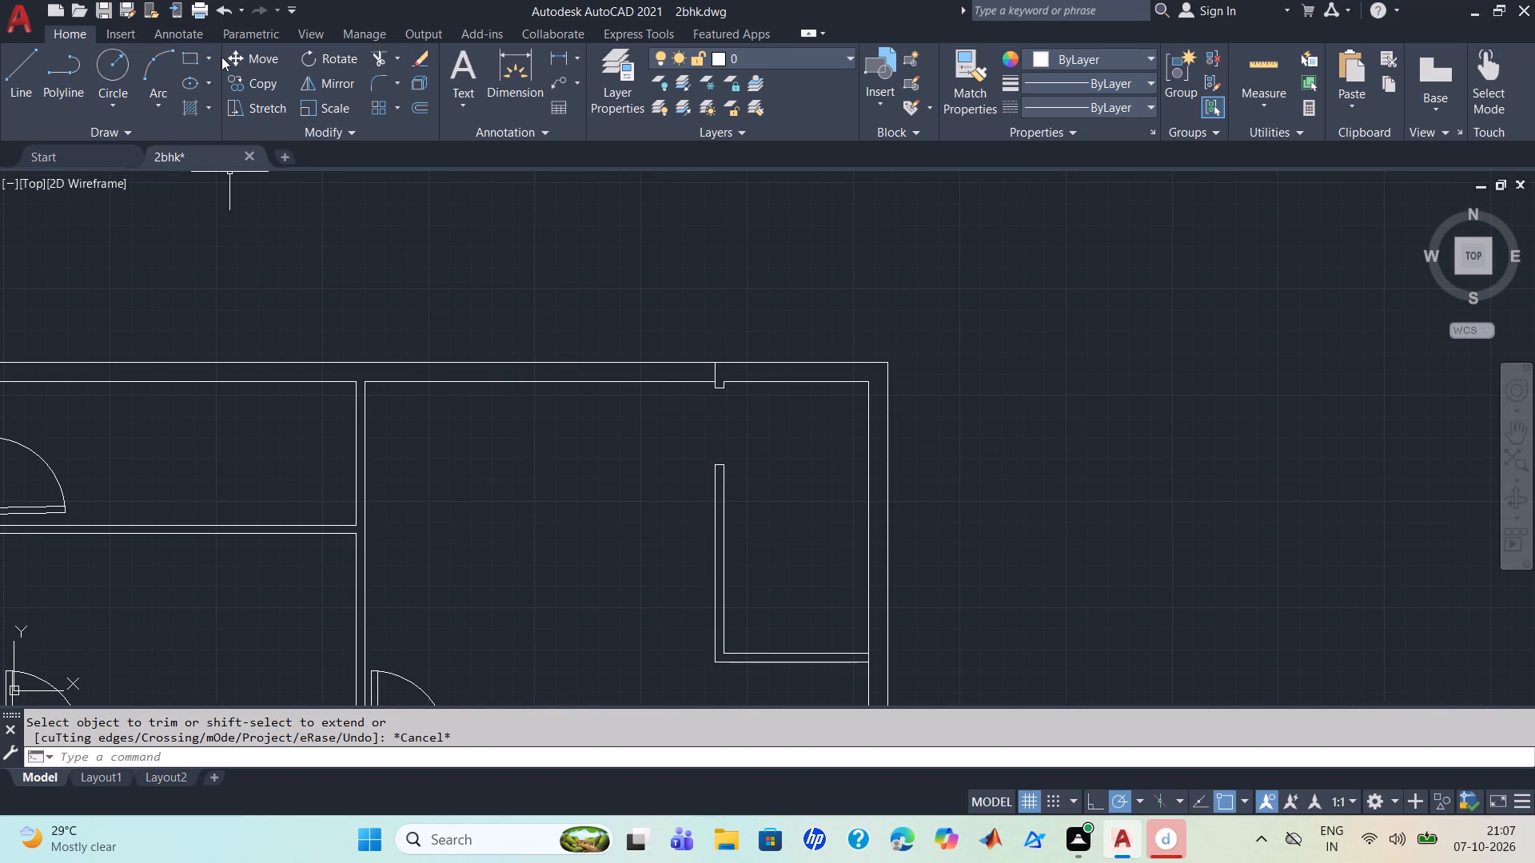
Draw a 3' by 3" rectangle as the door leaf from the upper jamb's room-side corner, extending into the enclosure.
{"action": "left_click", "coordinate": [186, 54]}
{"action": "scroll", "coordinate": [684, 376], "scroll_direction": "up", "scroll_amount": 2}
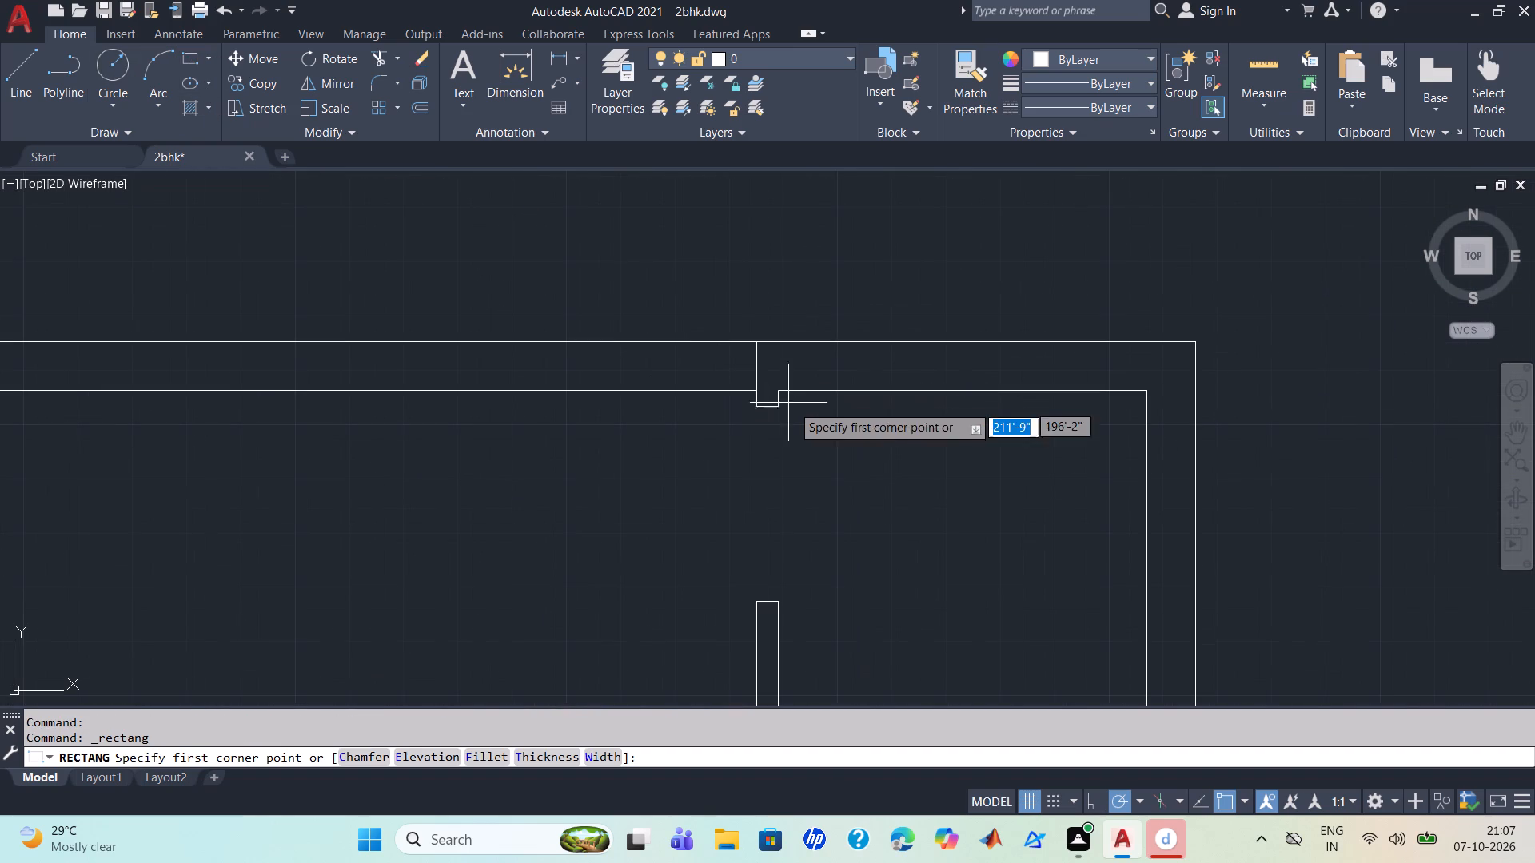
{"action": "left_click", "coordinate": [761, 405]}
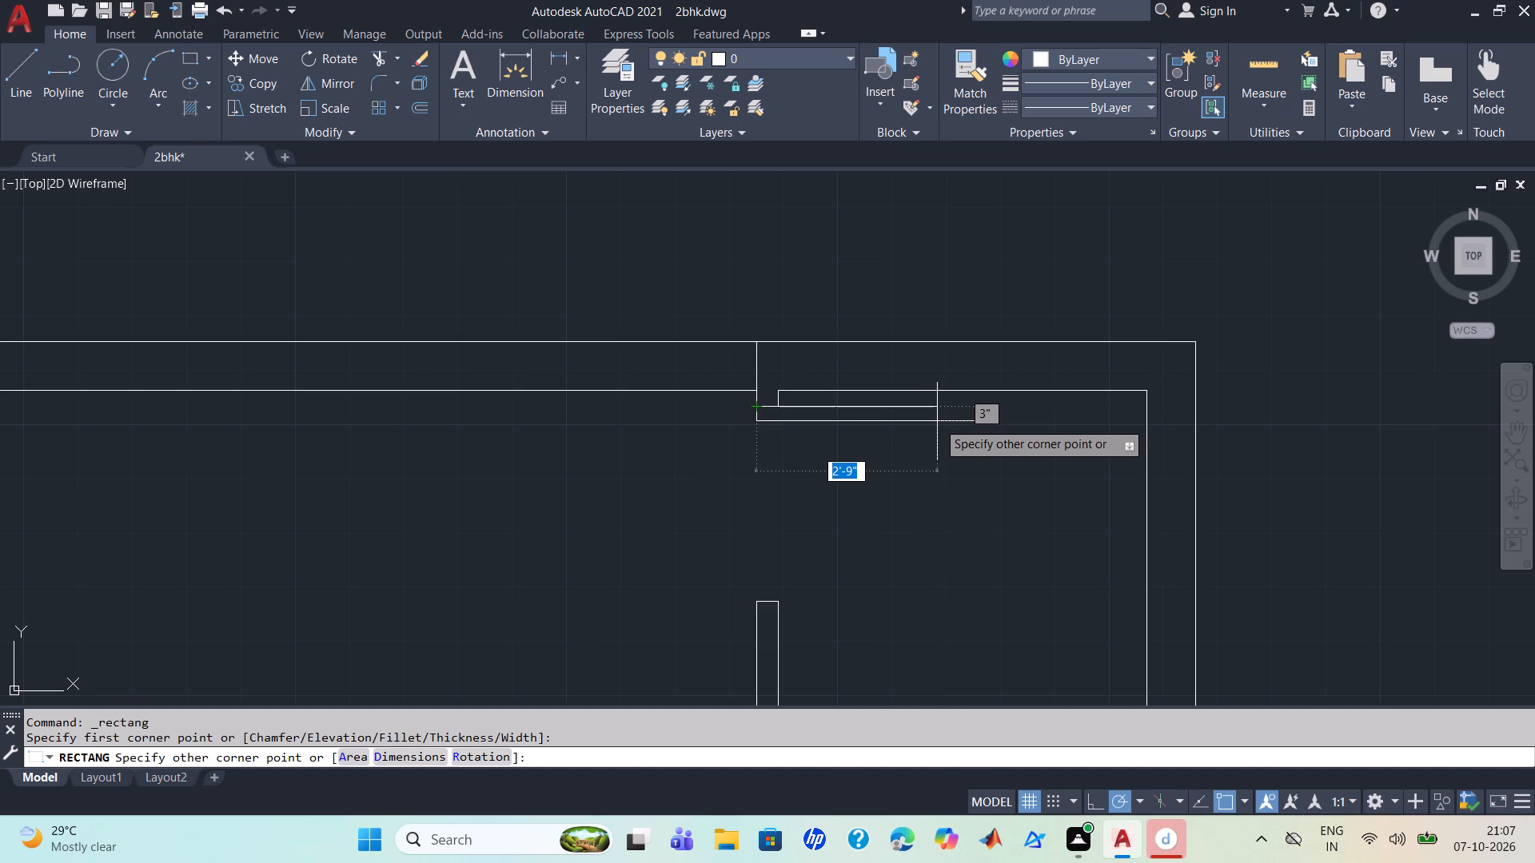
{"action": "key", "text": "d"}
{"action": "key", "text": "Return"}
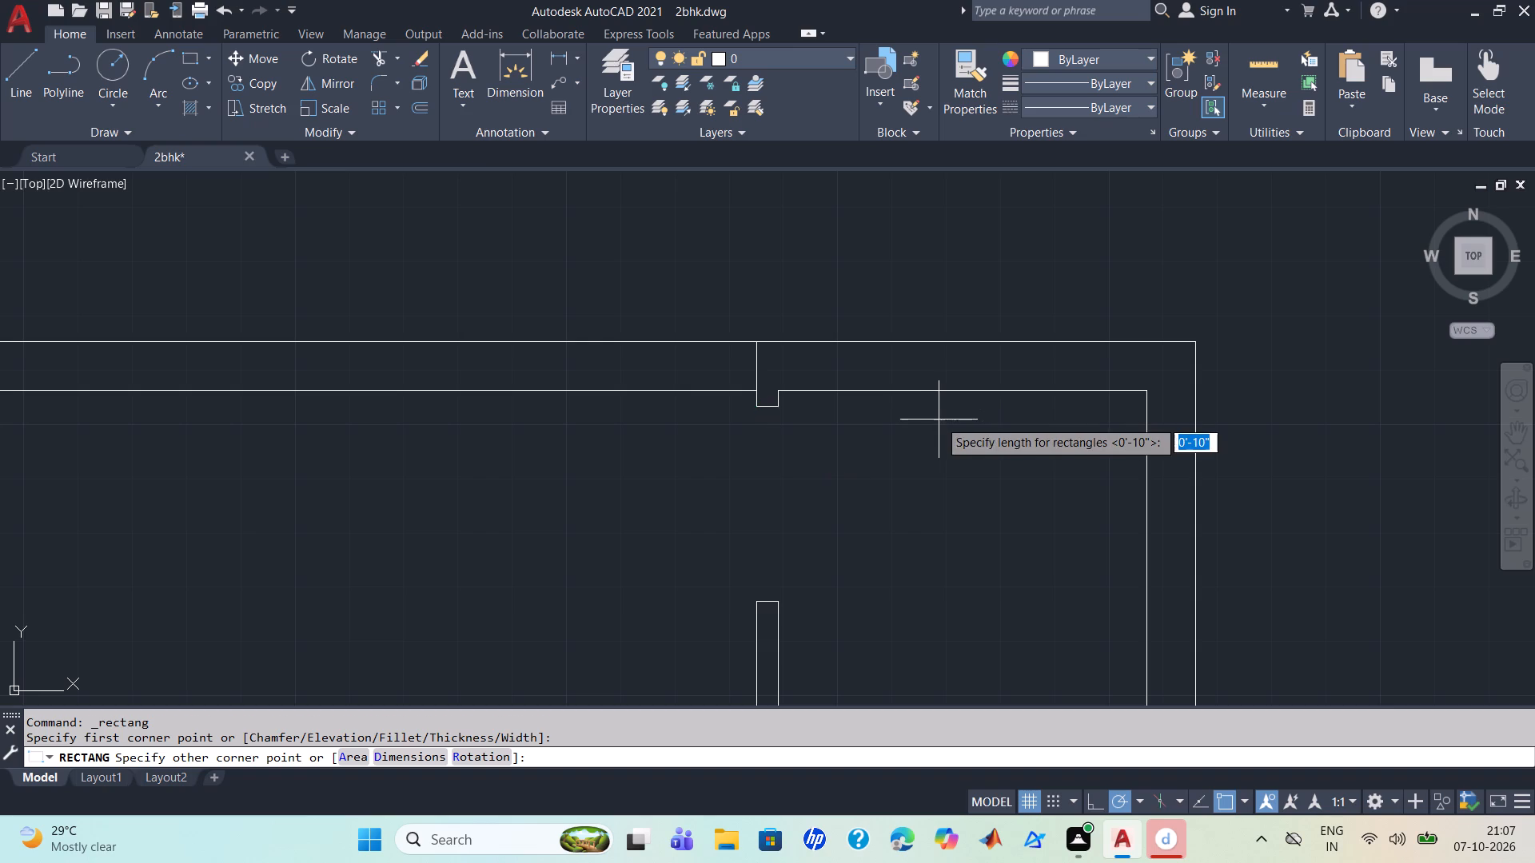
{"action": "type", "text": "3'"}
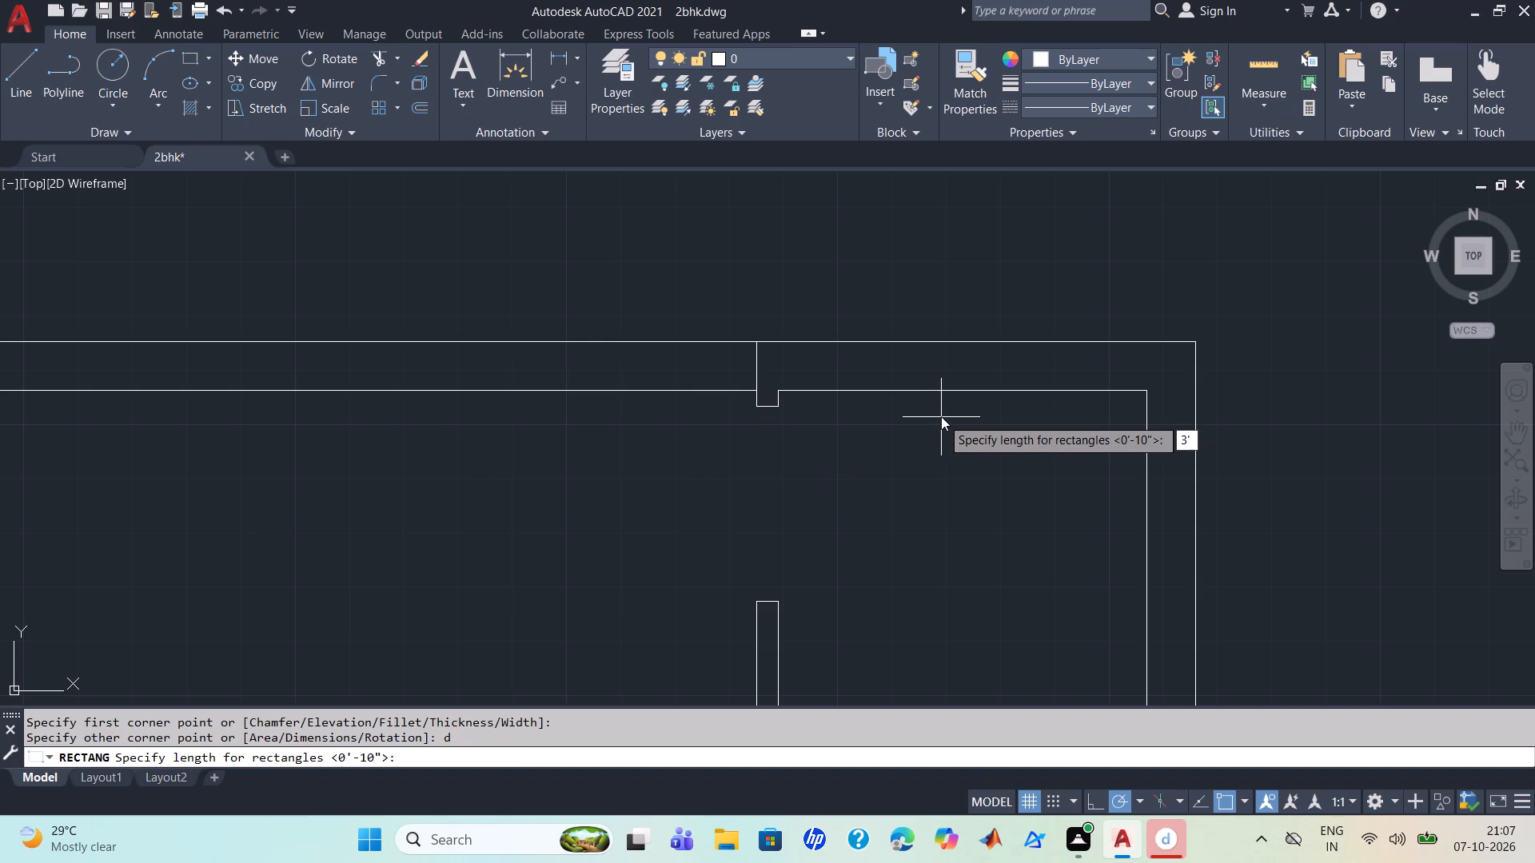
{"action": "key", "text": "Return"}
{"action": "key", "text": "3"}
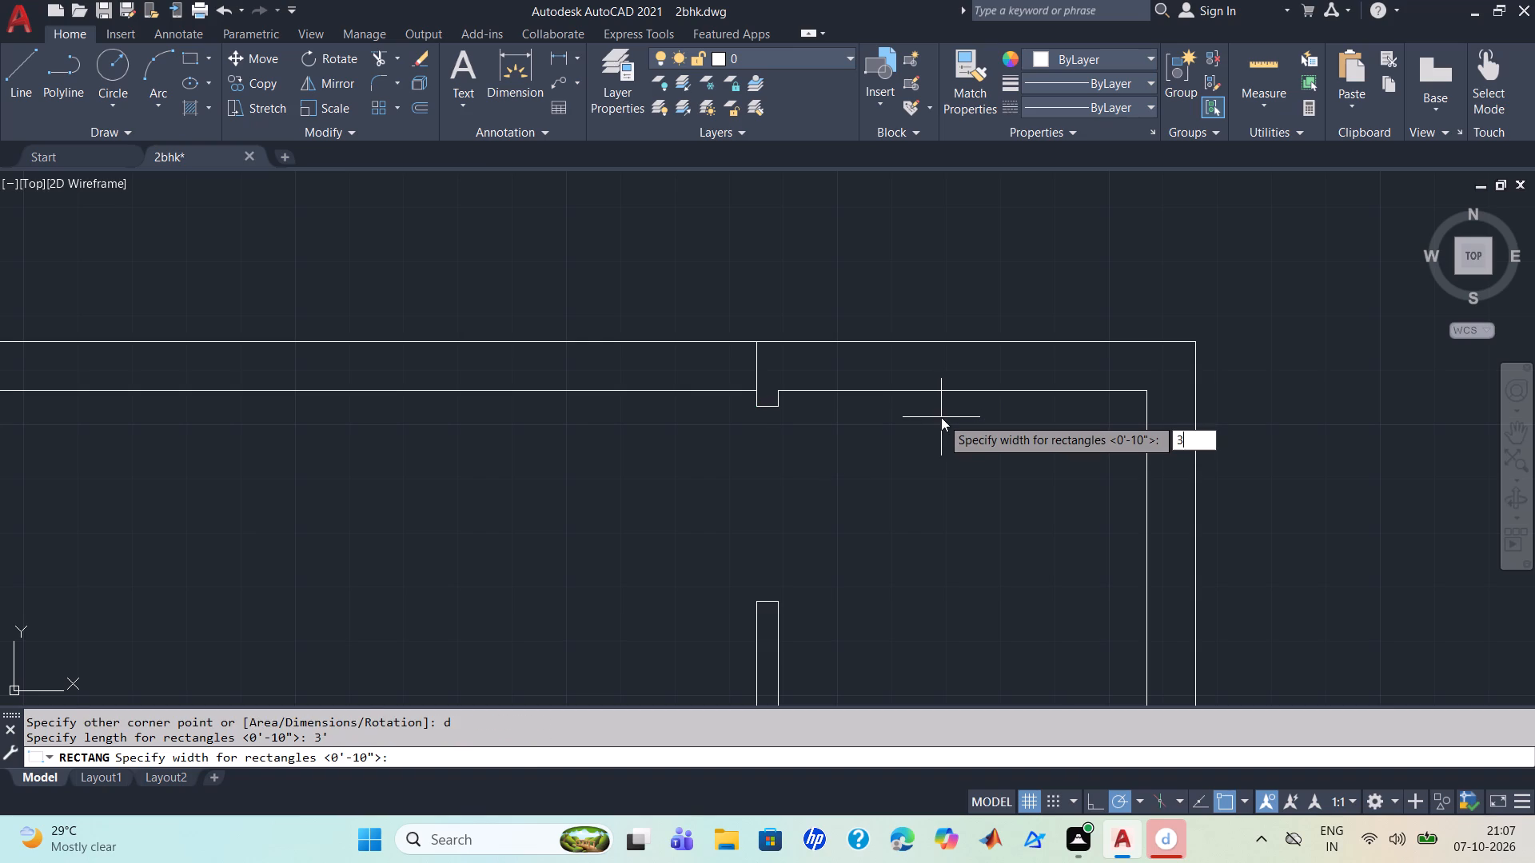
{"action": "key", "text": "Return"}
{"action": "left_click", "coordinate": [935, 454]}
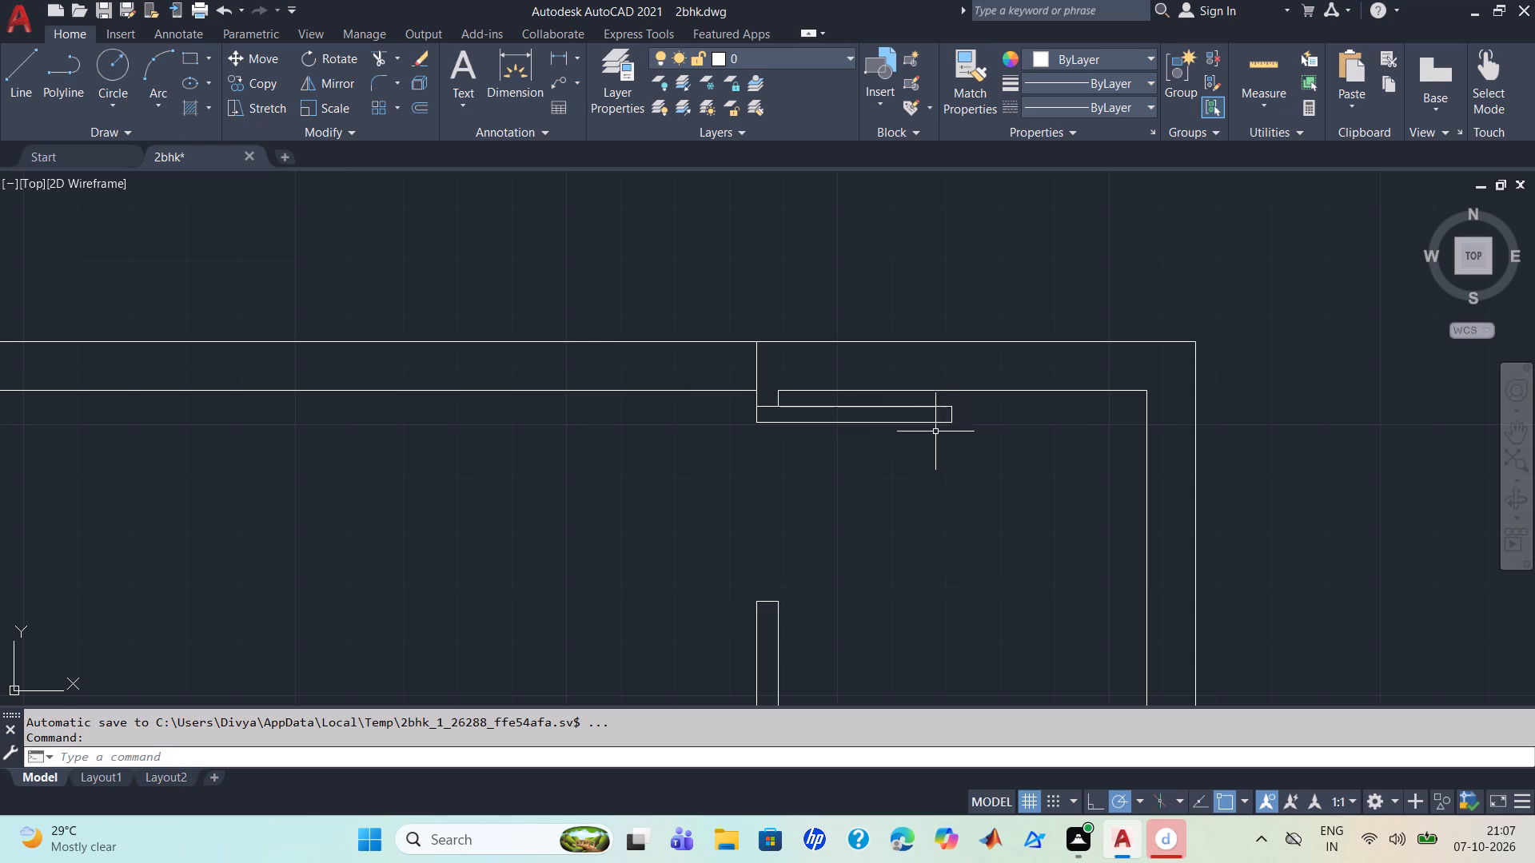
Draw the door-swing arc from the leaf's lower free corner through the lower jamb's enclosure-side corner to its room-side corner.
{"action": "left_click", "coordinate": [163, 56]}
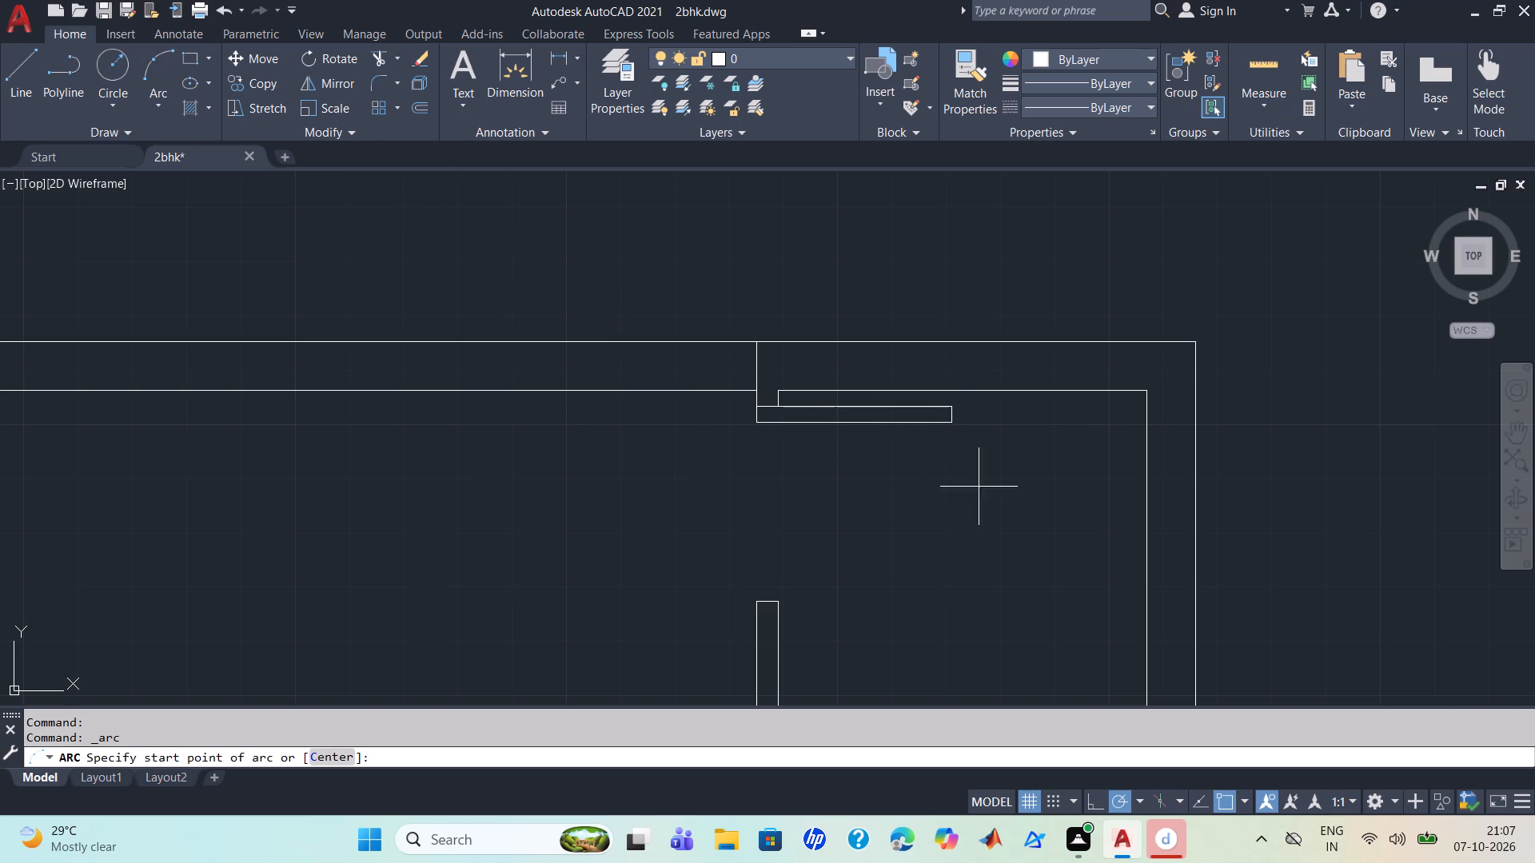
{"action": "left_click", "coordinate": [955, 424]}
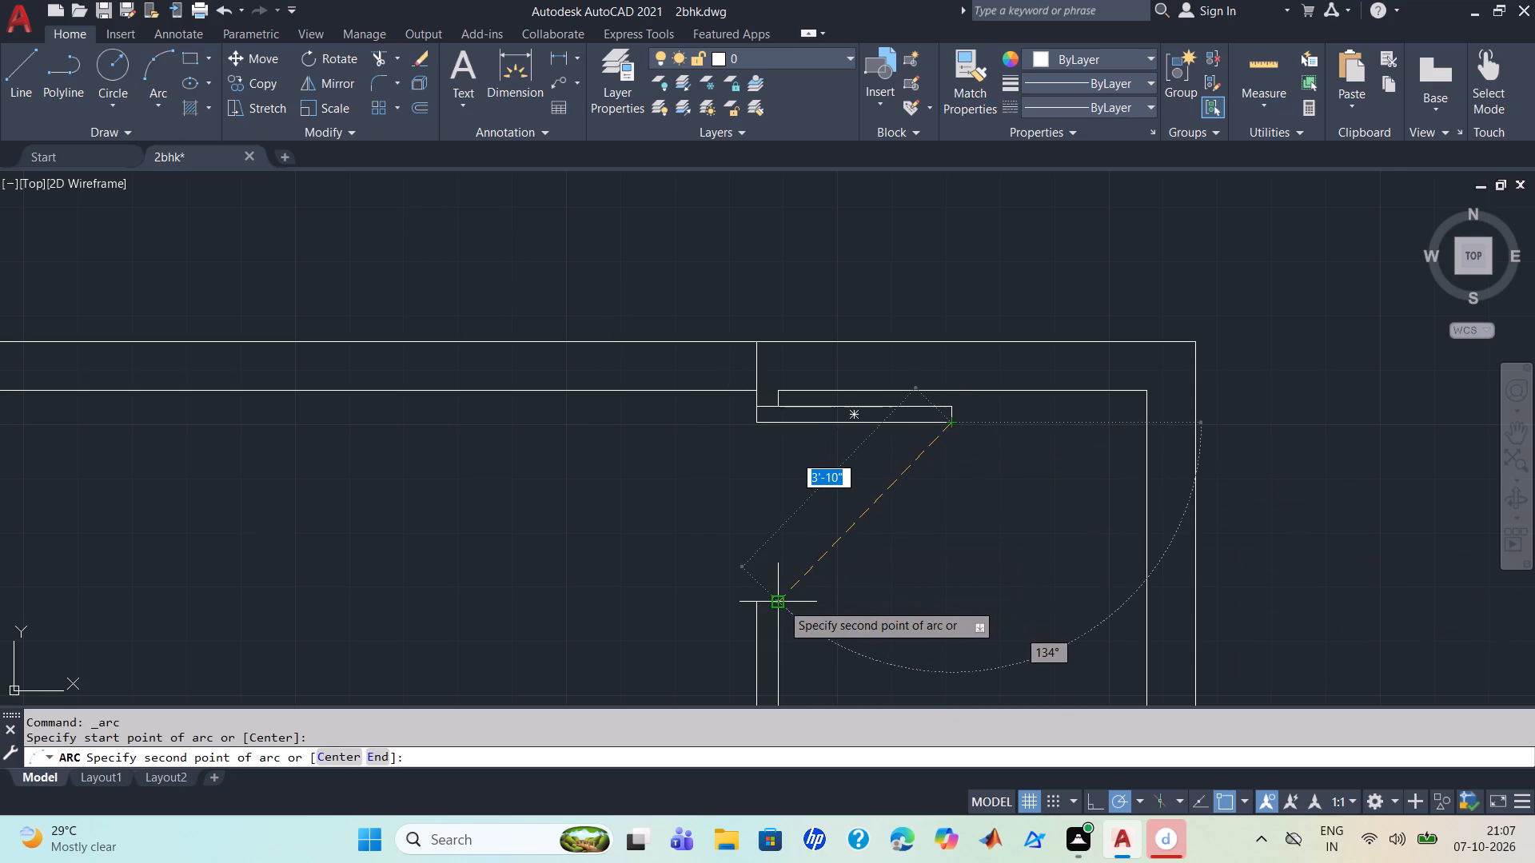
{"action": "left_click", "coordinate": [779, 603]}
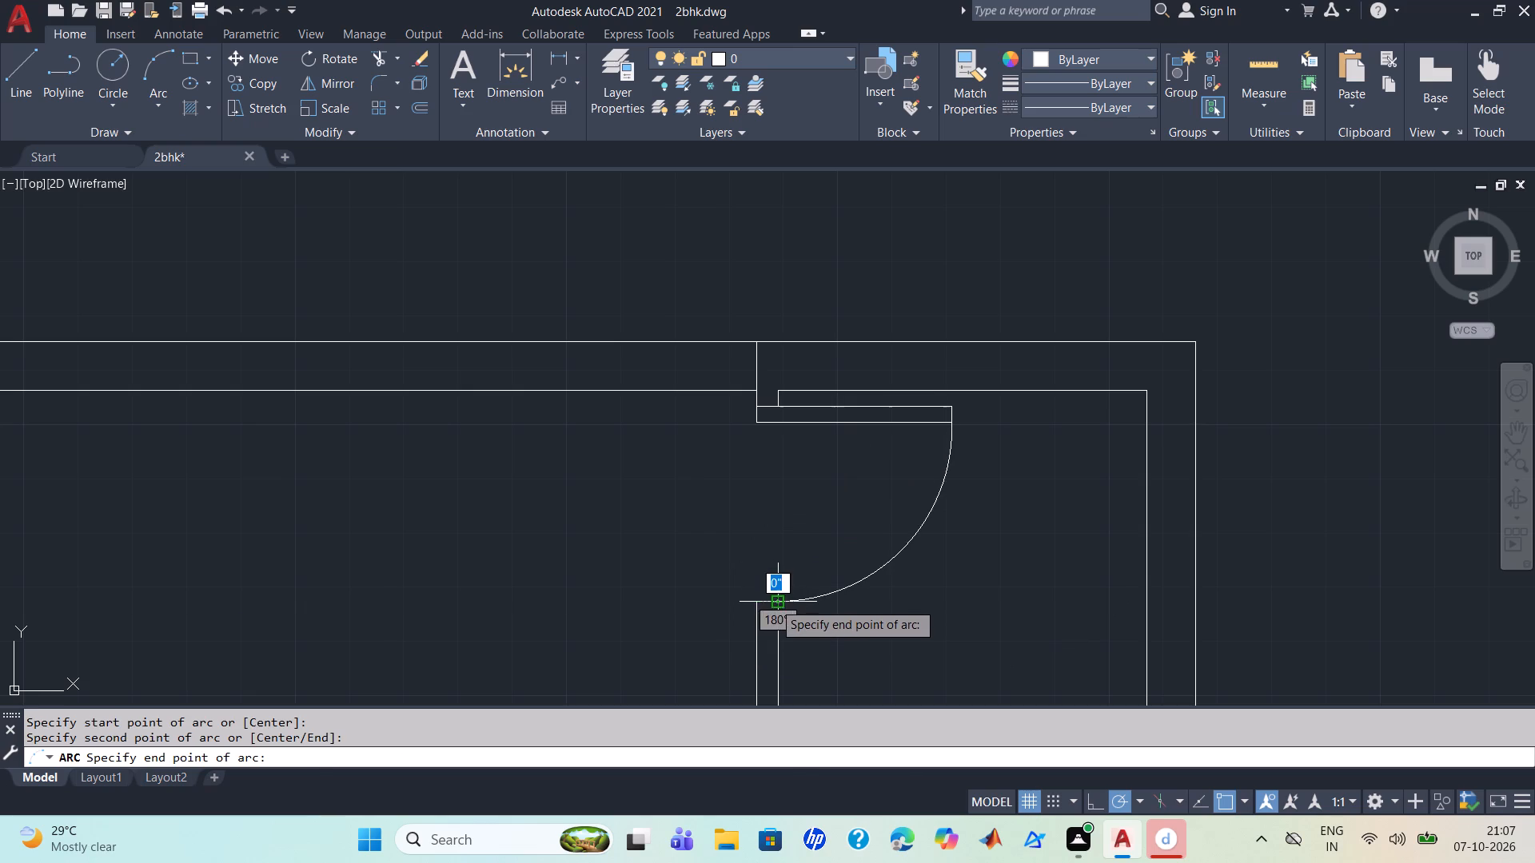
{"action": "left_click", "coordinate": [752, 599]}
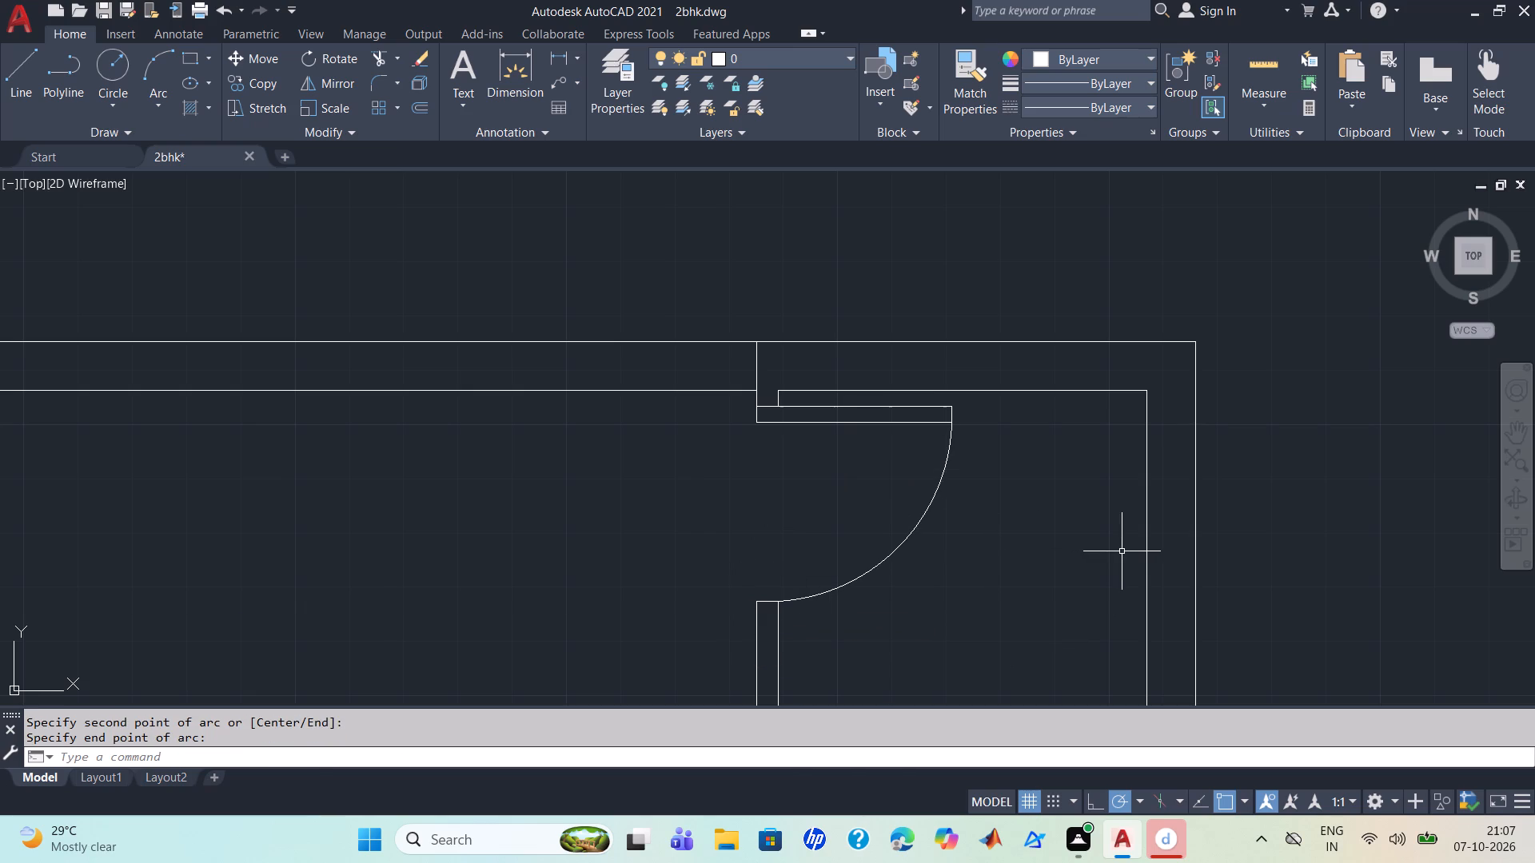
{"action": "key", "text": "Escape"}
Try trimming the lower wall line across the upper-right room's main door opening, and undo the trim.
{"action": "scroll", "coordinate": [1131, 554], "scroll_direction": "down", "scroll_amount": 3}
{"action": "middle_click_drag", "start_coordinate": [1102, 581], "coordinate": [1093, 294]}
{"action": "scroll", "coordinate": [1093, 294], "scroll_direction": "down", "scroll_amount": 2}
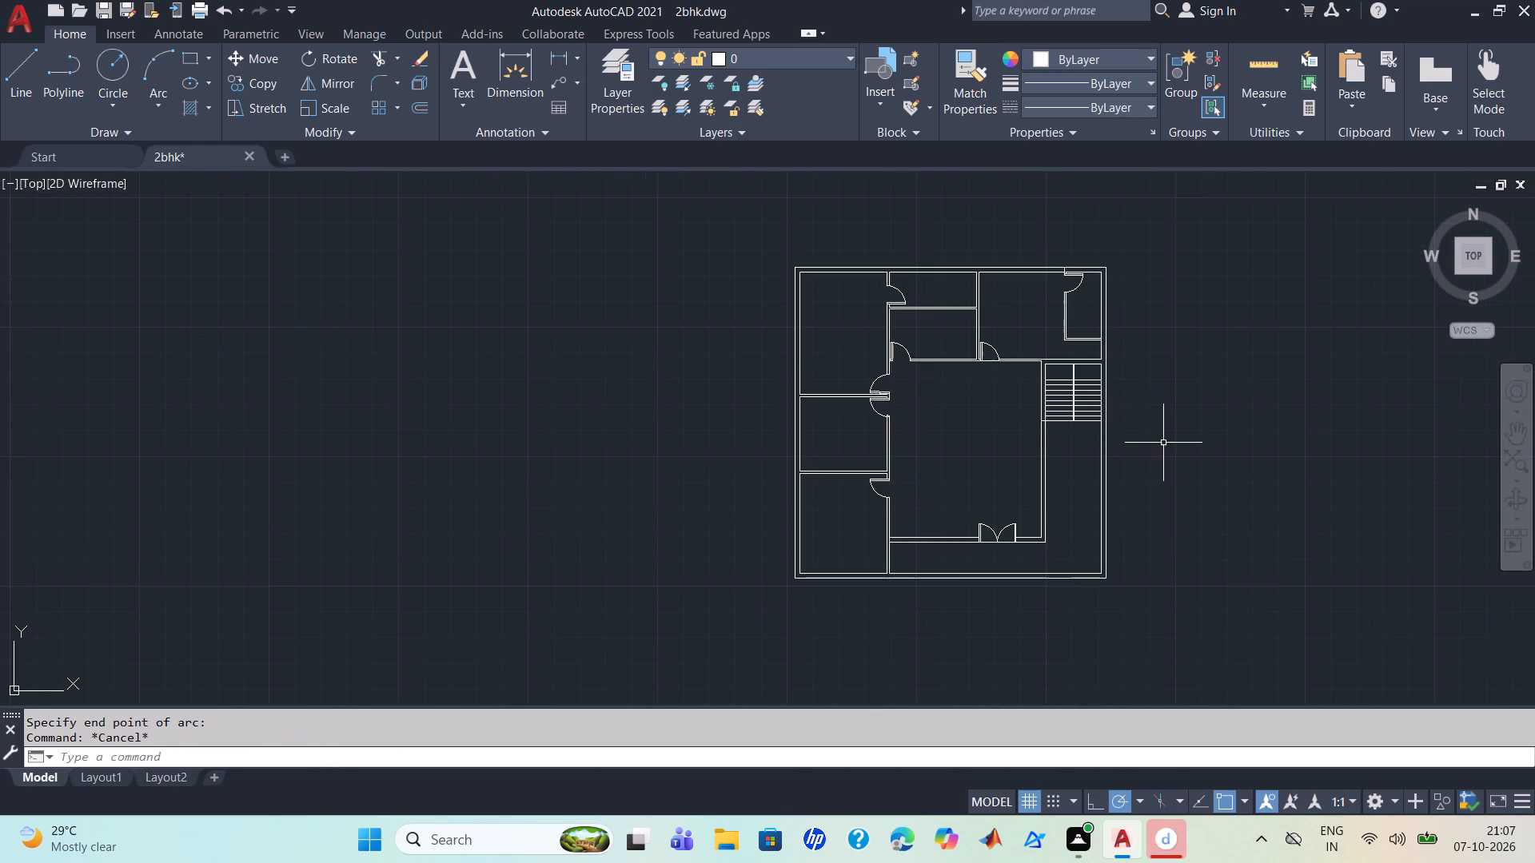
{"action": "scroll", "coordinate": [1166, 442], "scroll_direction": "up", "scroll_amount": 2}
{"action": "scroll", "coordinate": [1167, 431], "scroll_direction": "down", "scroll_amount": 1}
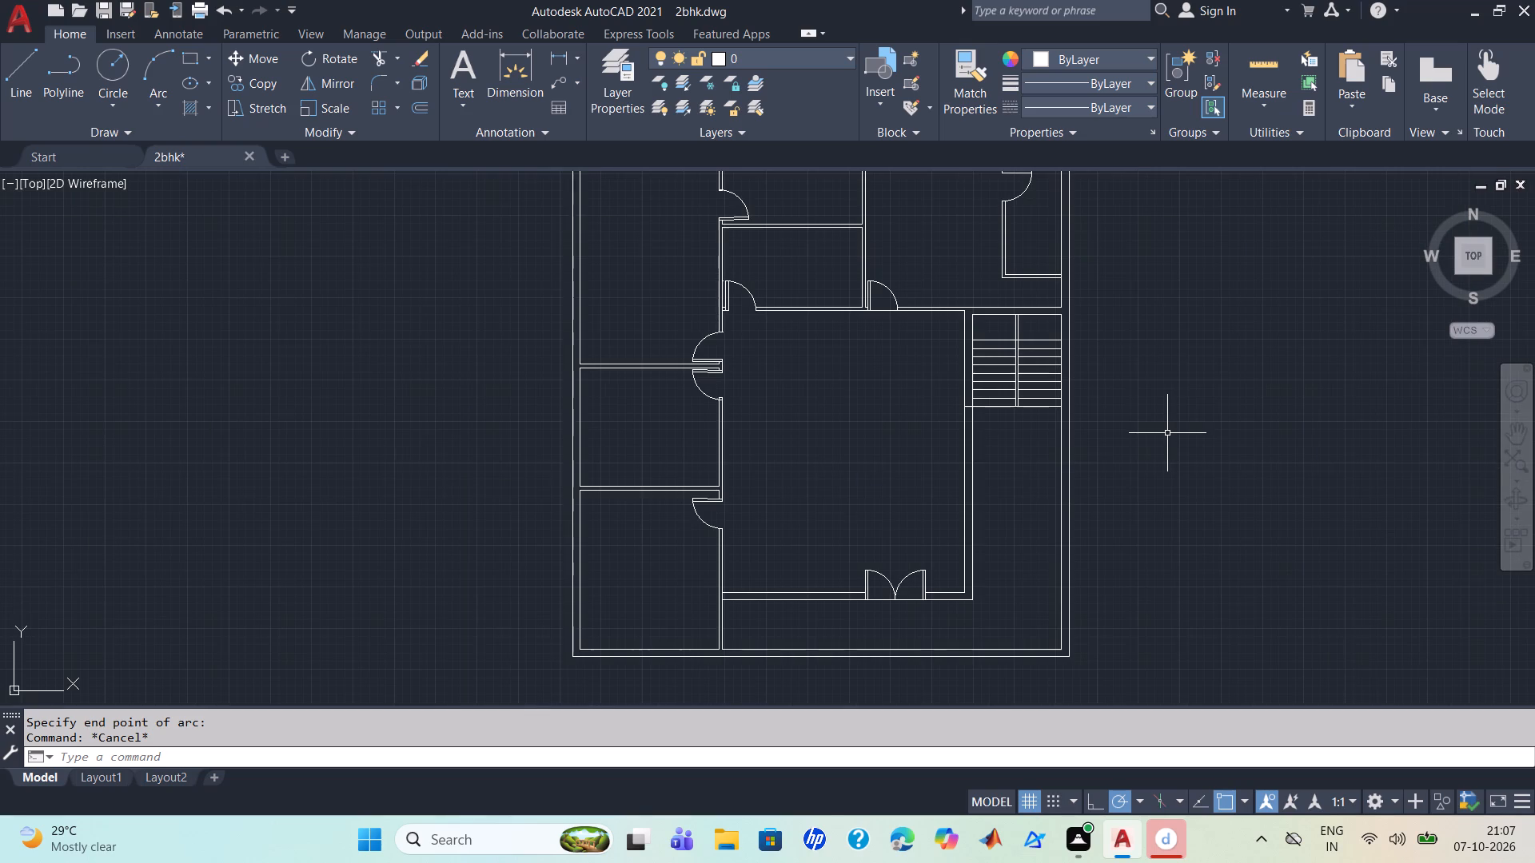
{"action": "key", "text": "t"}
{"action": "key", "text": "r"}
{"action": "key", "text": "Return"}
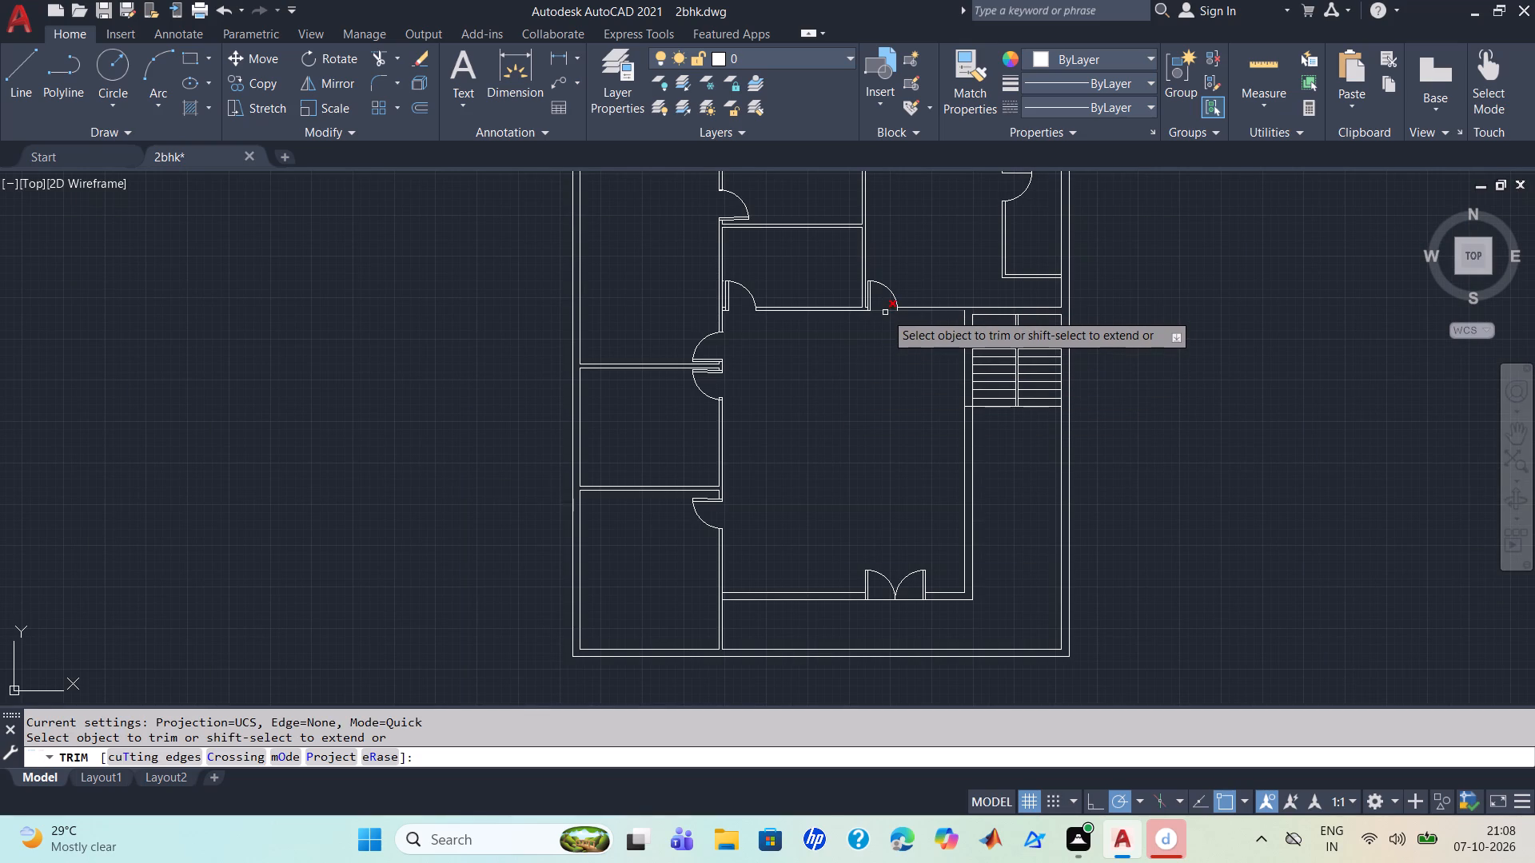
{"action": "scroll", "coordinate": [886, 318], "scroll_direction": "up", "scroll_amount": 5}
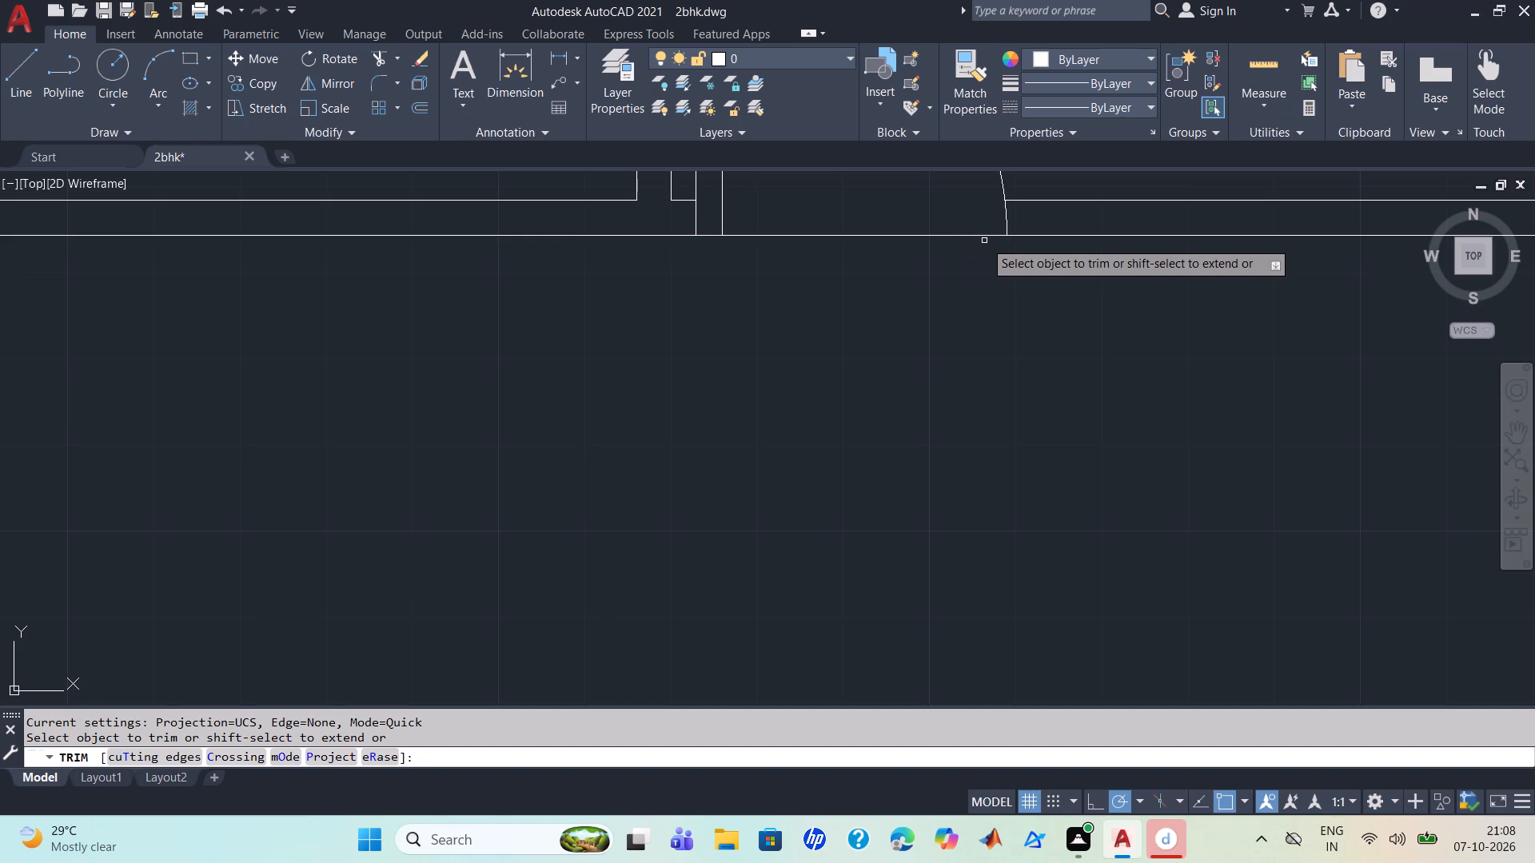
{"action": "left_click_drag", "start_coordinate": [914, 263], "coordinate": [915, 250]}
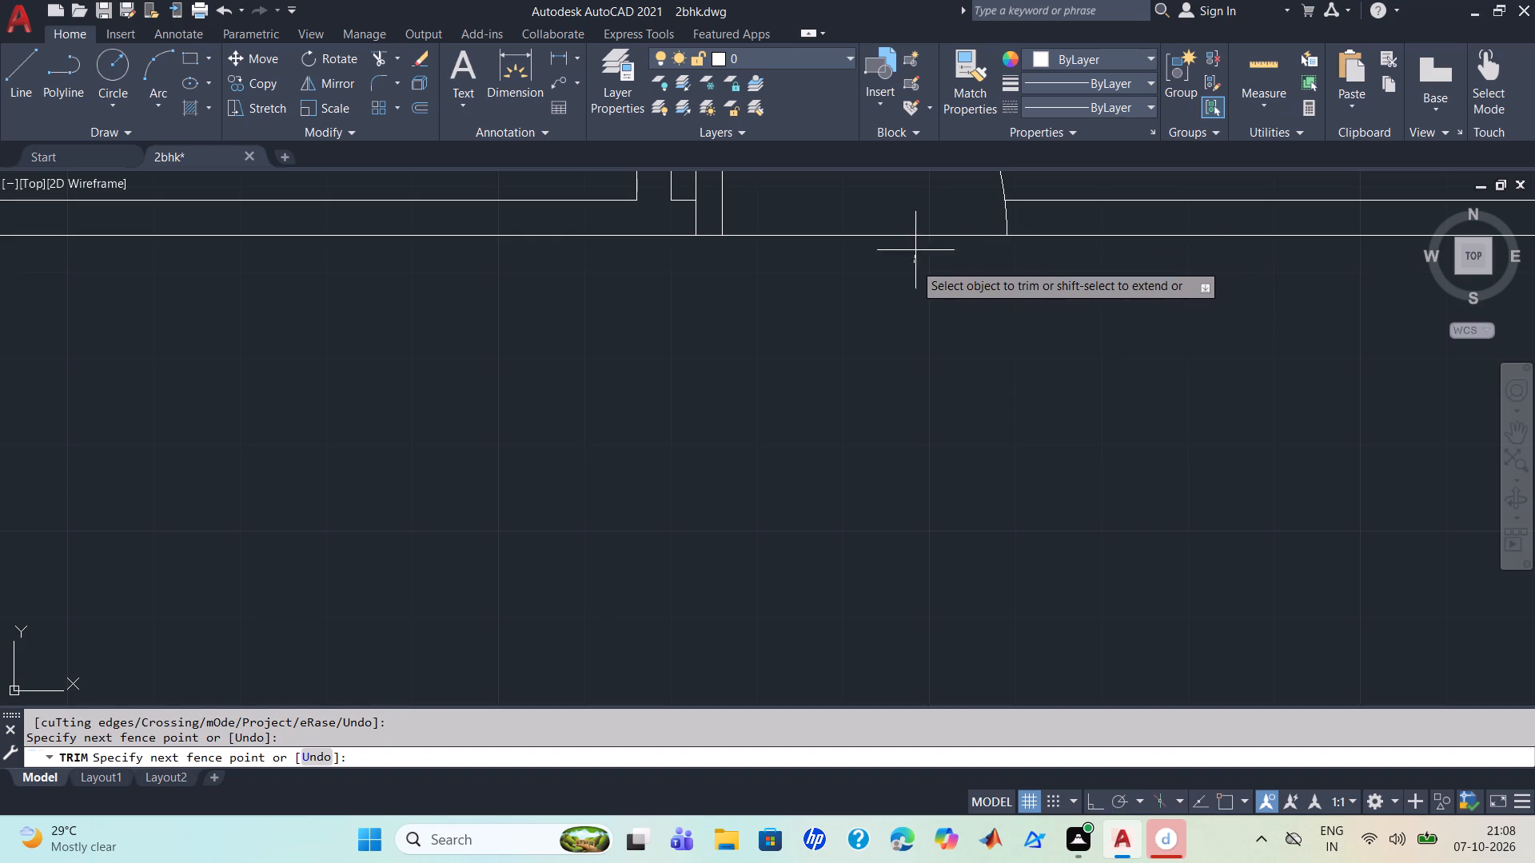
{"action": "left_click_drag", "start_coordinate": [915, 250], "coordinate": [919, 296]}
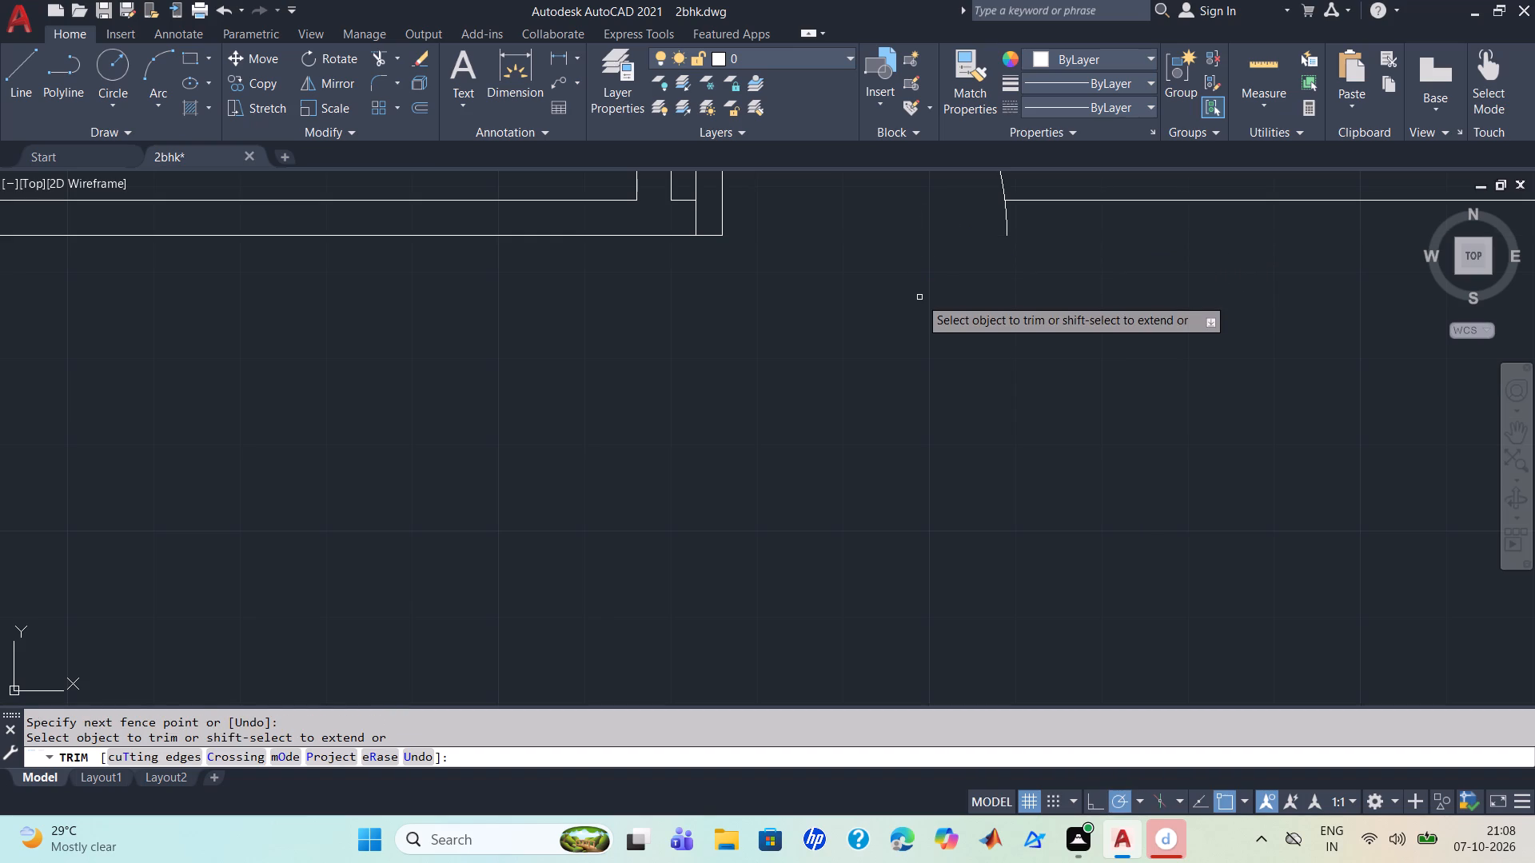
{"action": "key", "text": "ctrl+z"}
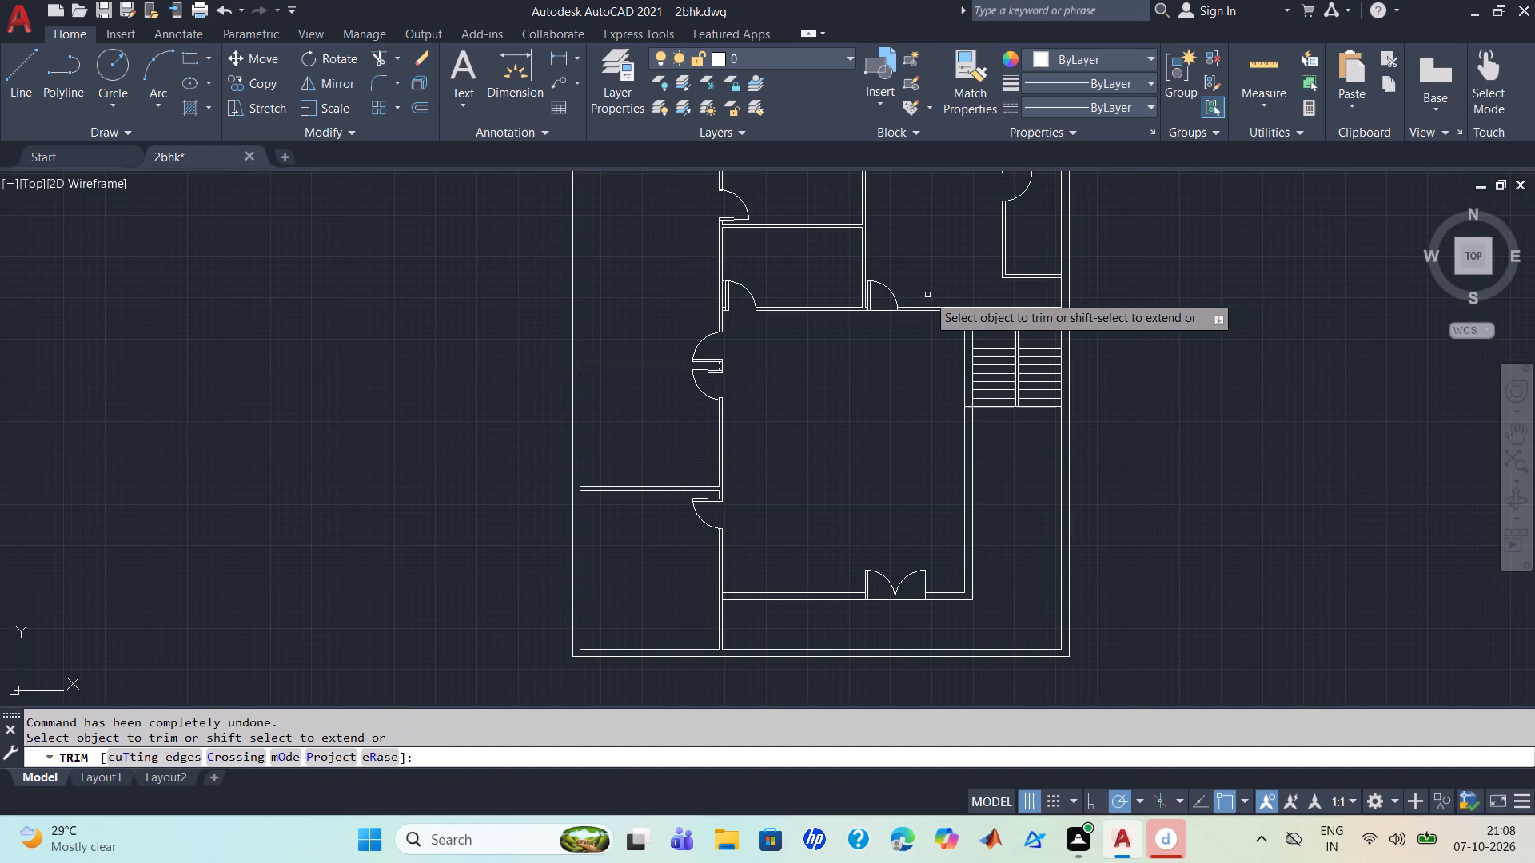
Trim the lower wall line crossing the upper-right room's main door opening.
{"action": "scroll", "coordinate": [925, 289], "scroll_direction": "up", "scroll_amount": 5}
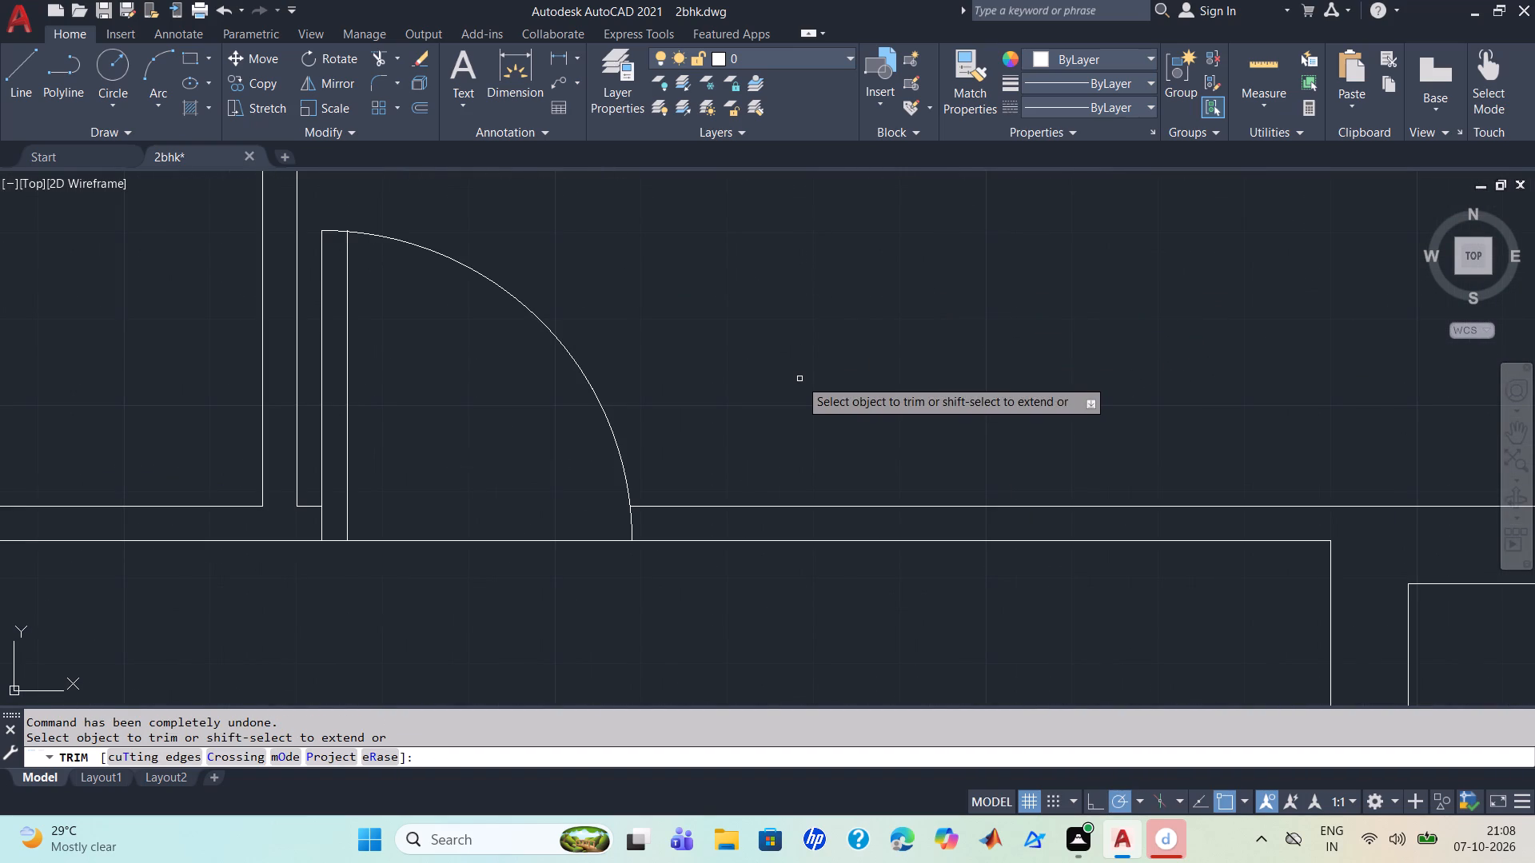
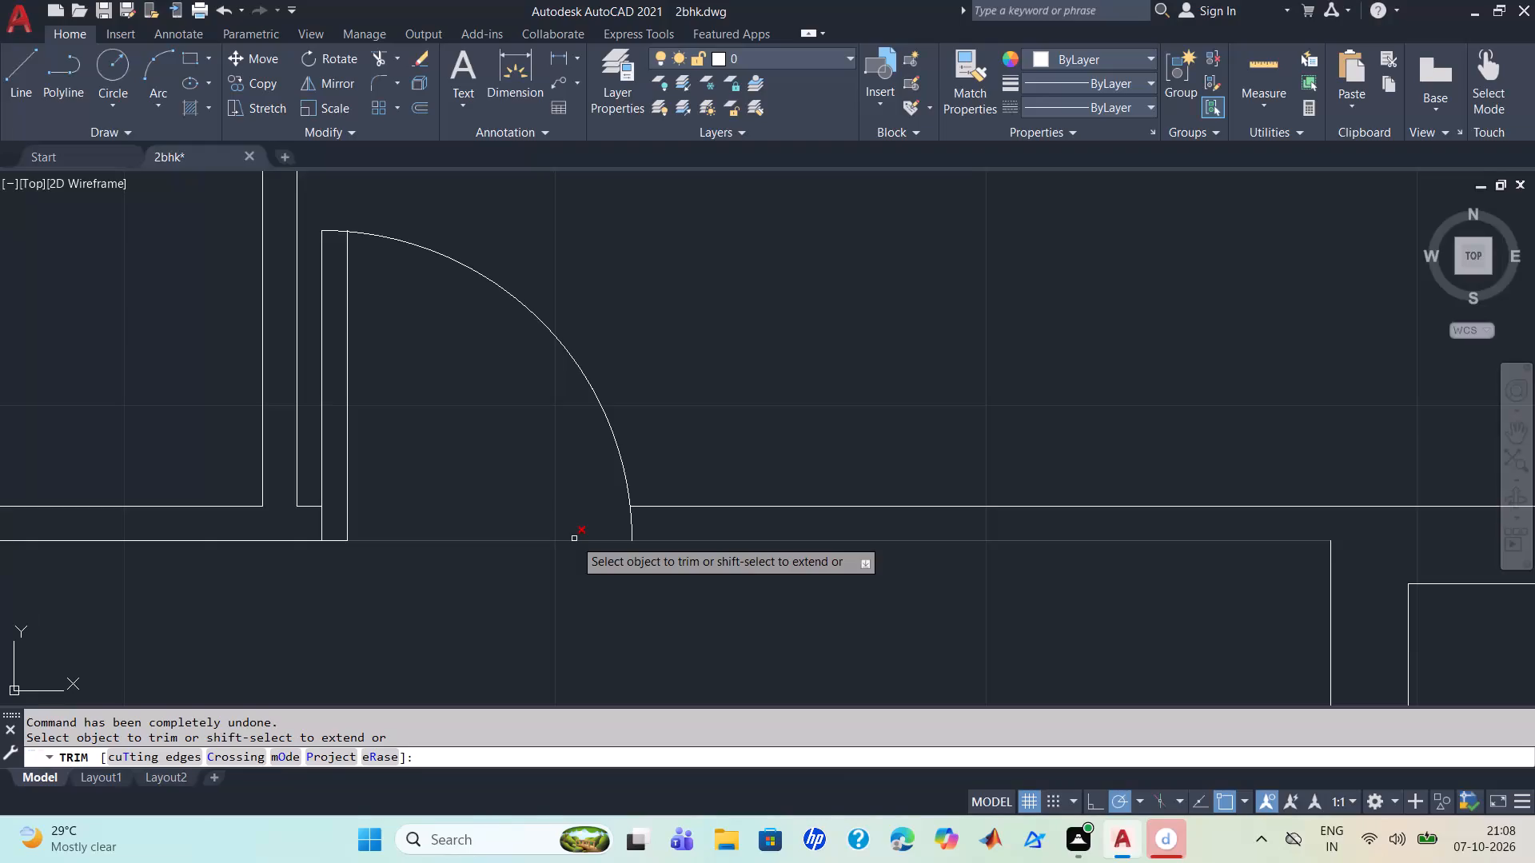
Trim the lower wall line running from the upper-right room's door leaf to the staircase-side wall.
{"action": "left_click", "coordinate": [574, 539]}
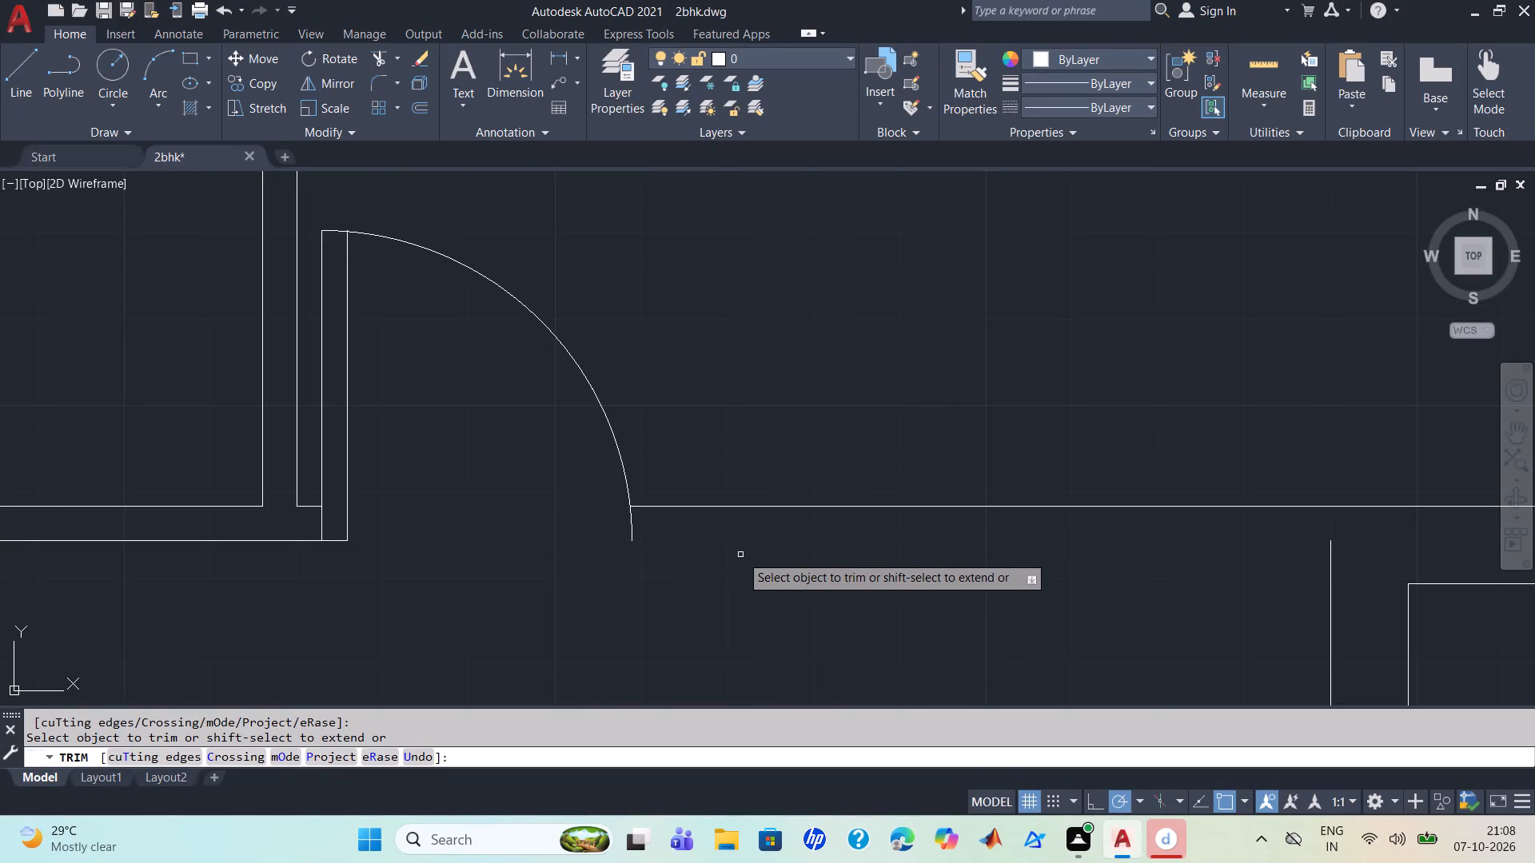
{"action": "key", "text": "Escape"}
Offset the upper wall line beside the upper-right room's door by 4" downward to redraw the wall's lower face.
{"action": "key", "text": "o"}
{"action": "key", "text": "Return"}
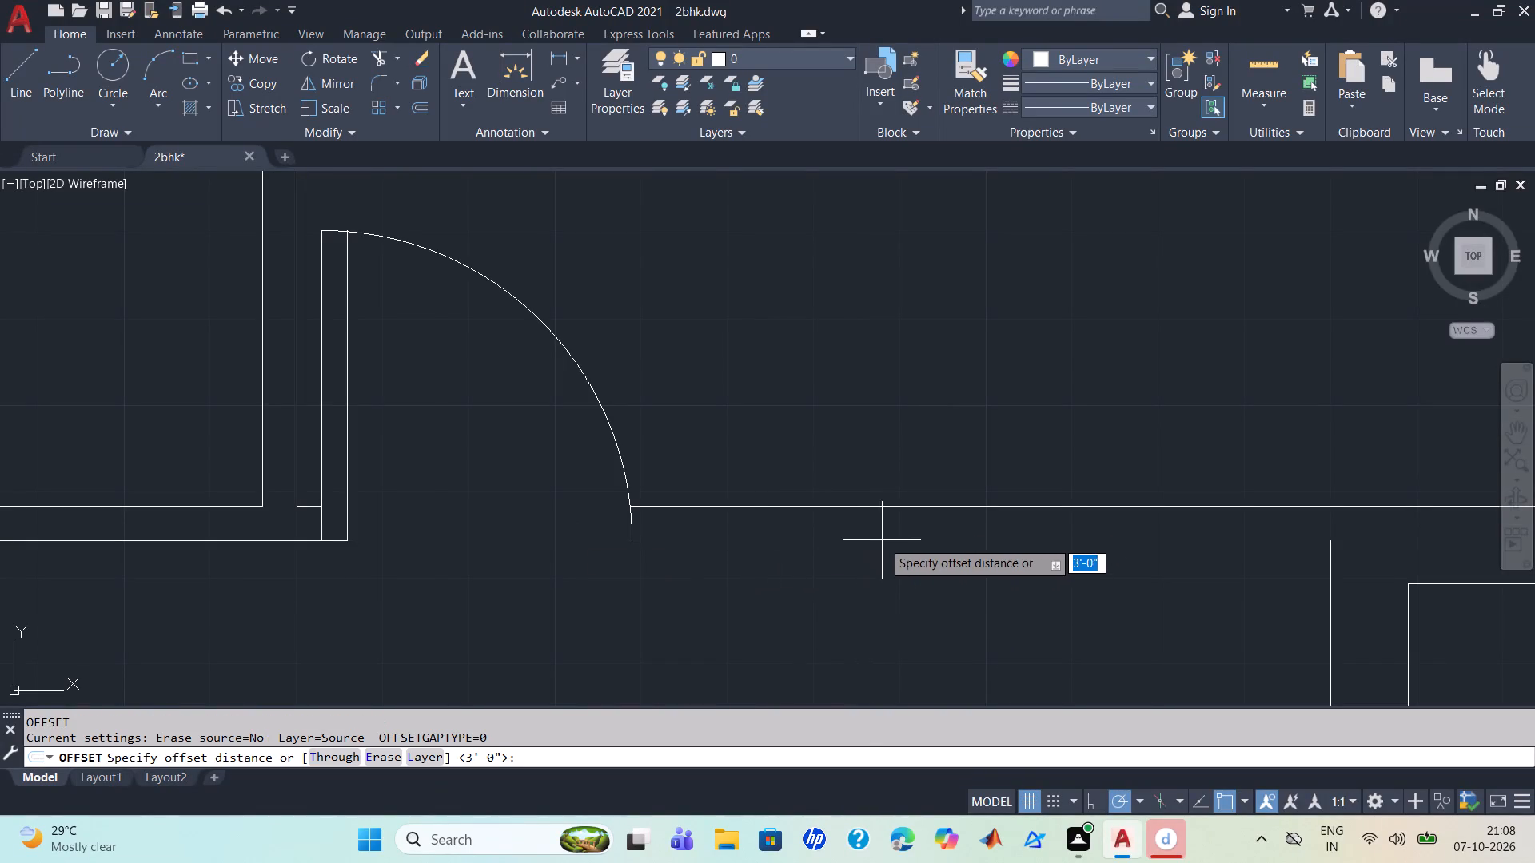
{"action": "key", "text": "4"}
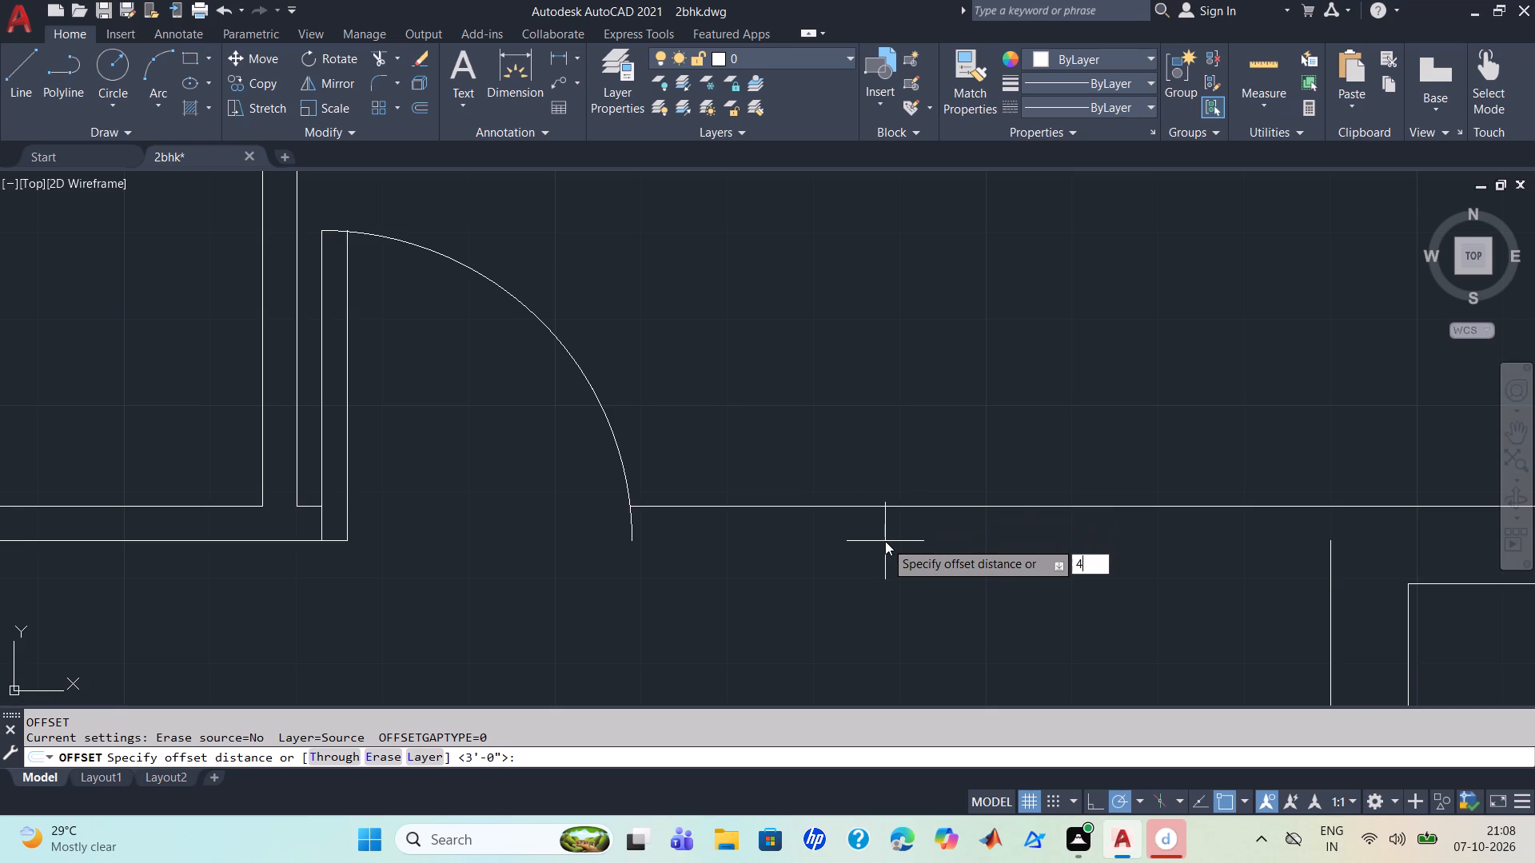
{"action": "key", "text": "Return"}
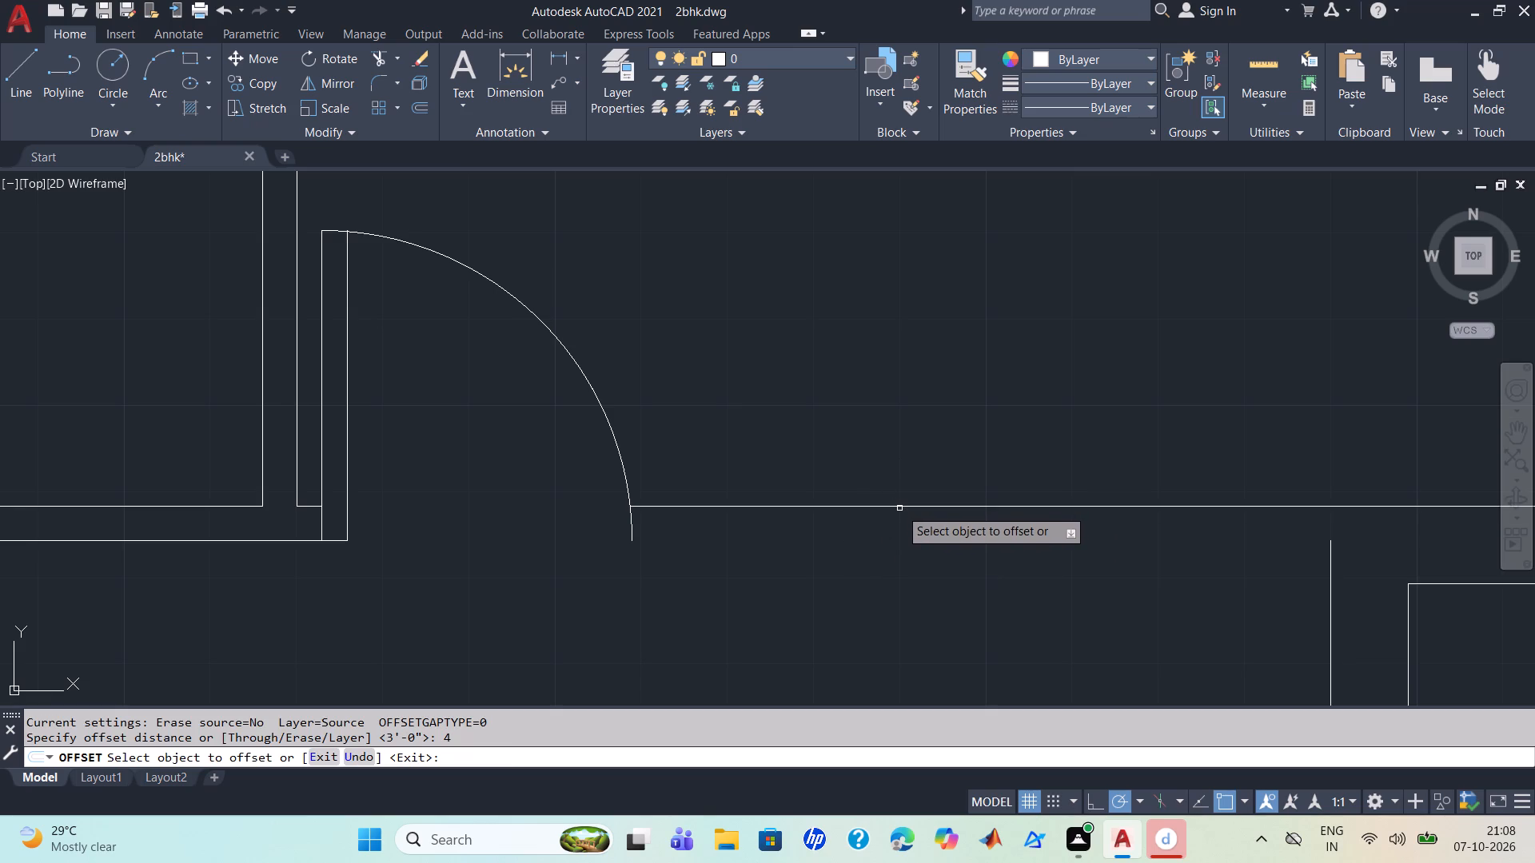
{"action": "left_click", "coordinate": [899, 507]}
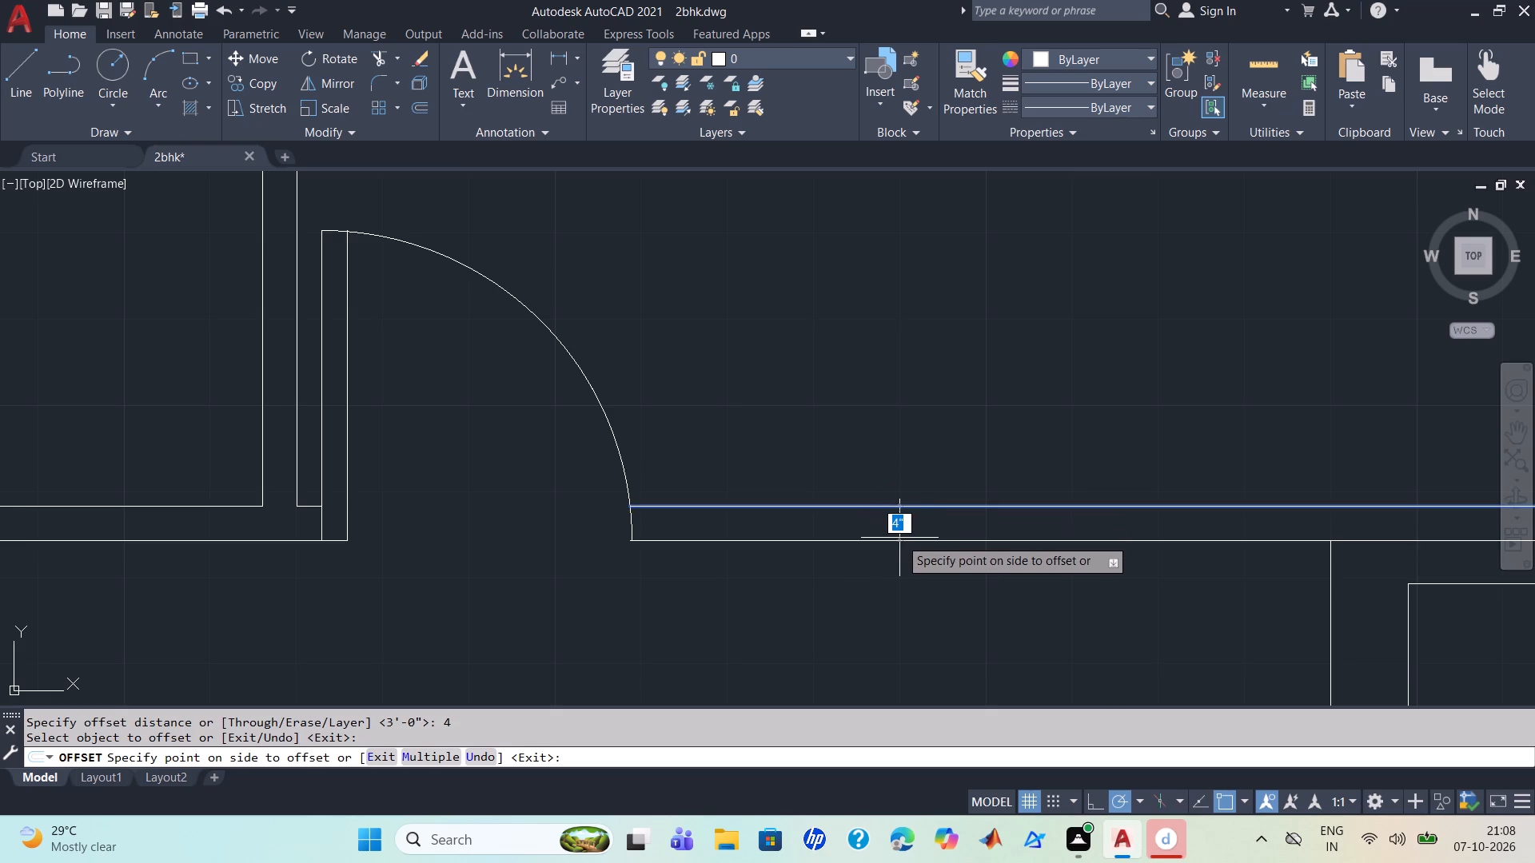
{"action": "left_click", "coordinate": [899, 538]}
{"action": "key", "text": "Escape"}
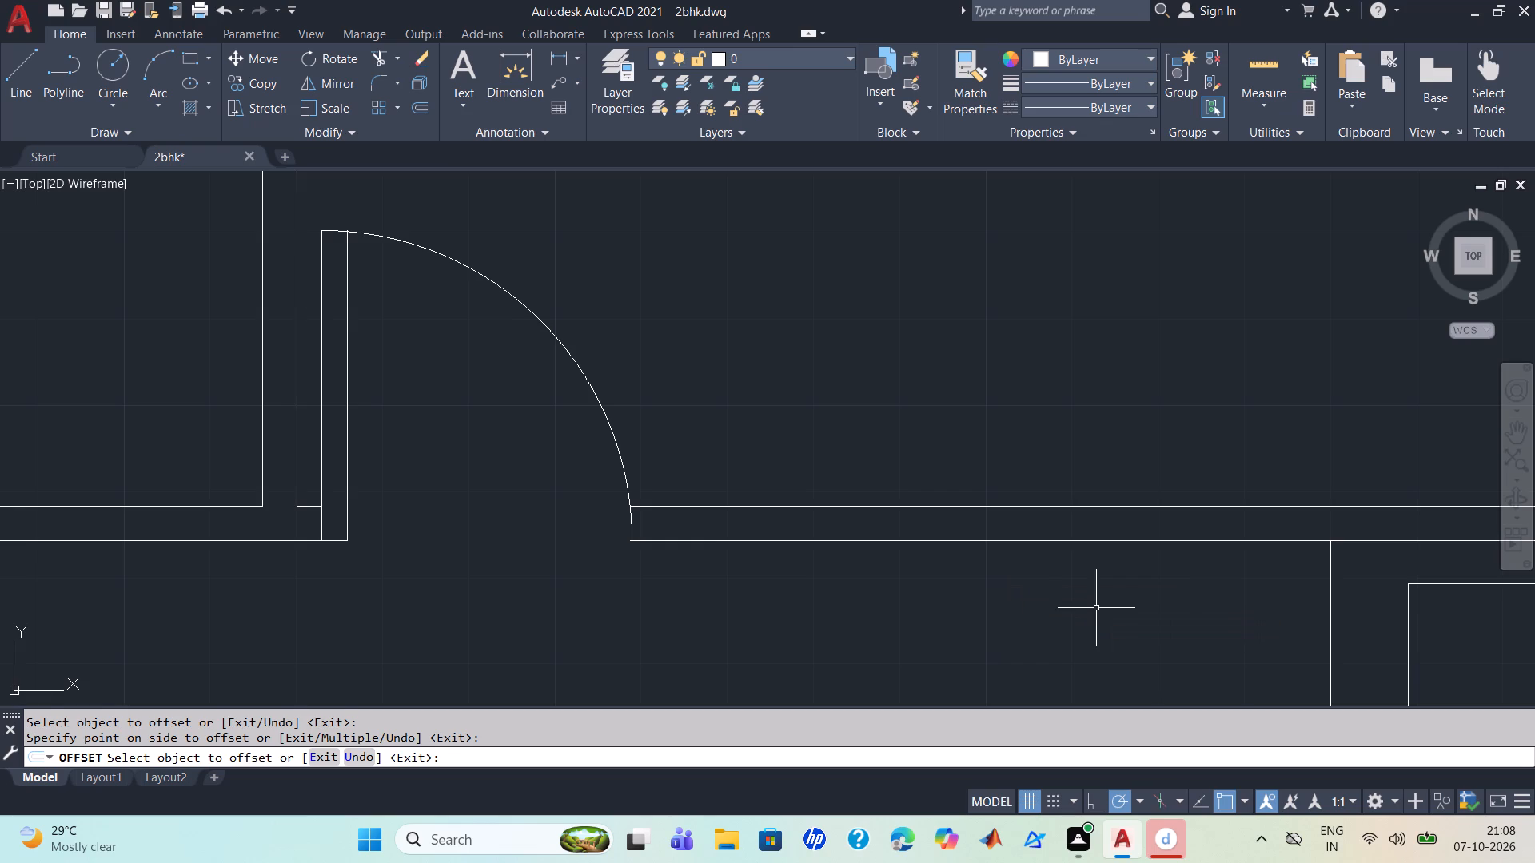
Trim the excess of the offset wall line beyond the corner with the staircase-side vertical wall.
{"action": "key", "text": "t"}
{"action": "key", "text": "r"}
{"action": "key", "text": "Return"}
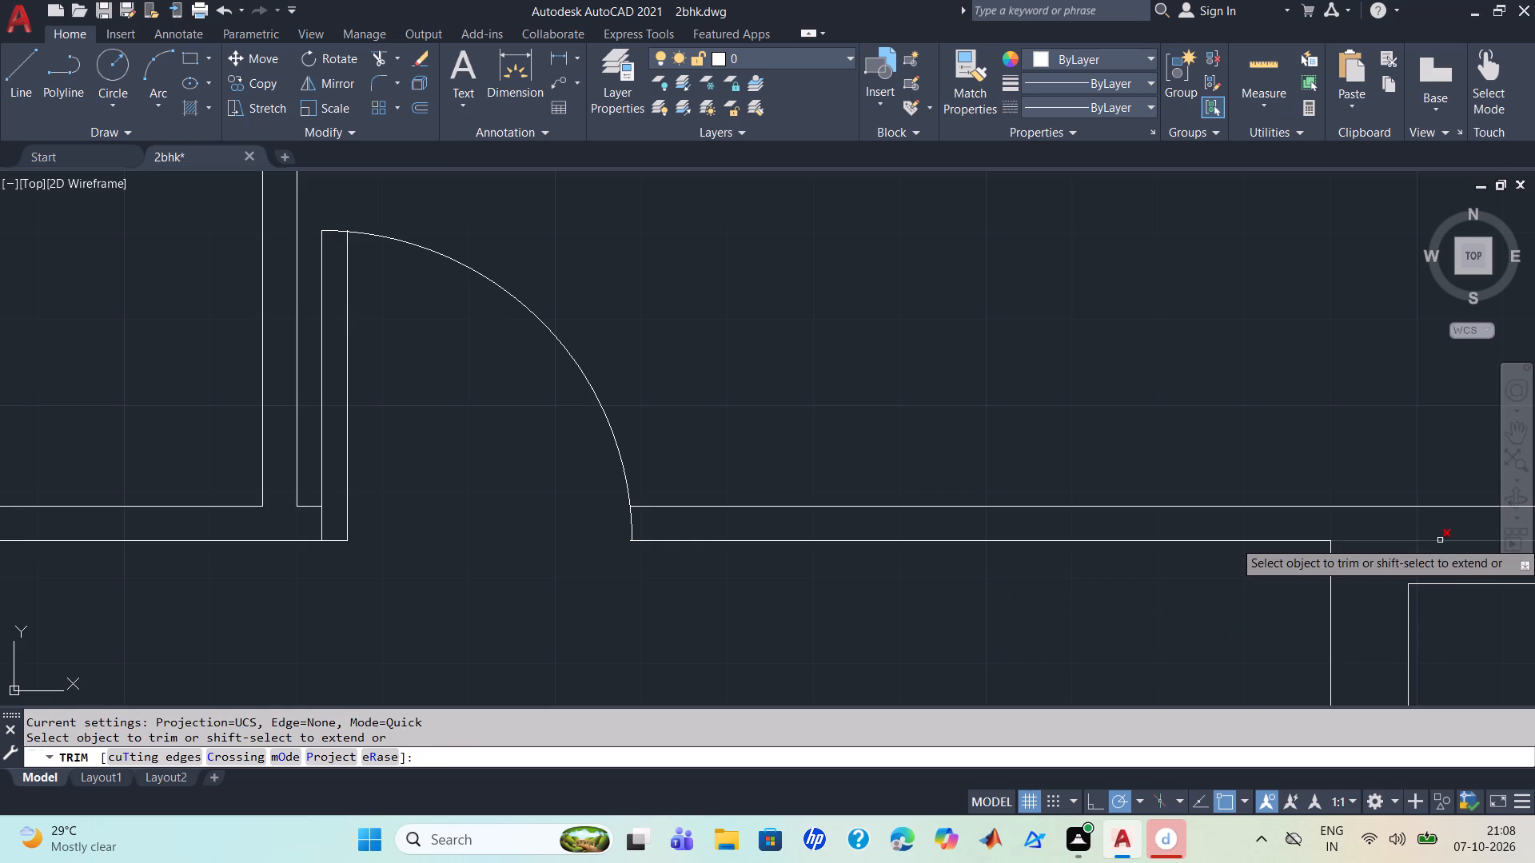
{"action": "left_click", "coordinate": [1433, 539]}
Close the other application's window open in the background.
{"action": "scroll", "coordinate": [1396, 544], "scroll_direction": "down", "scroll_amount": 3}
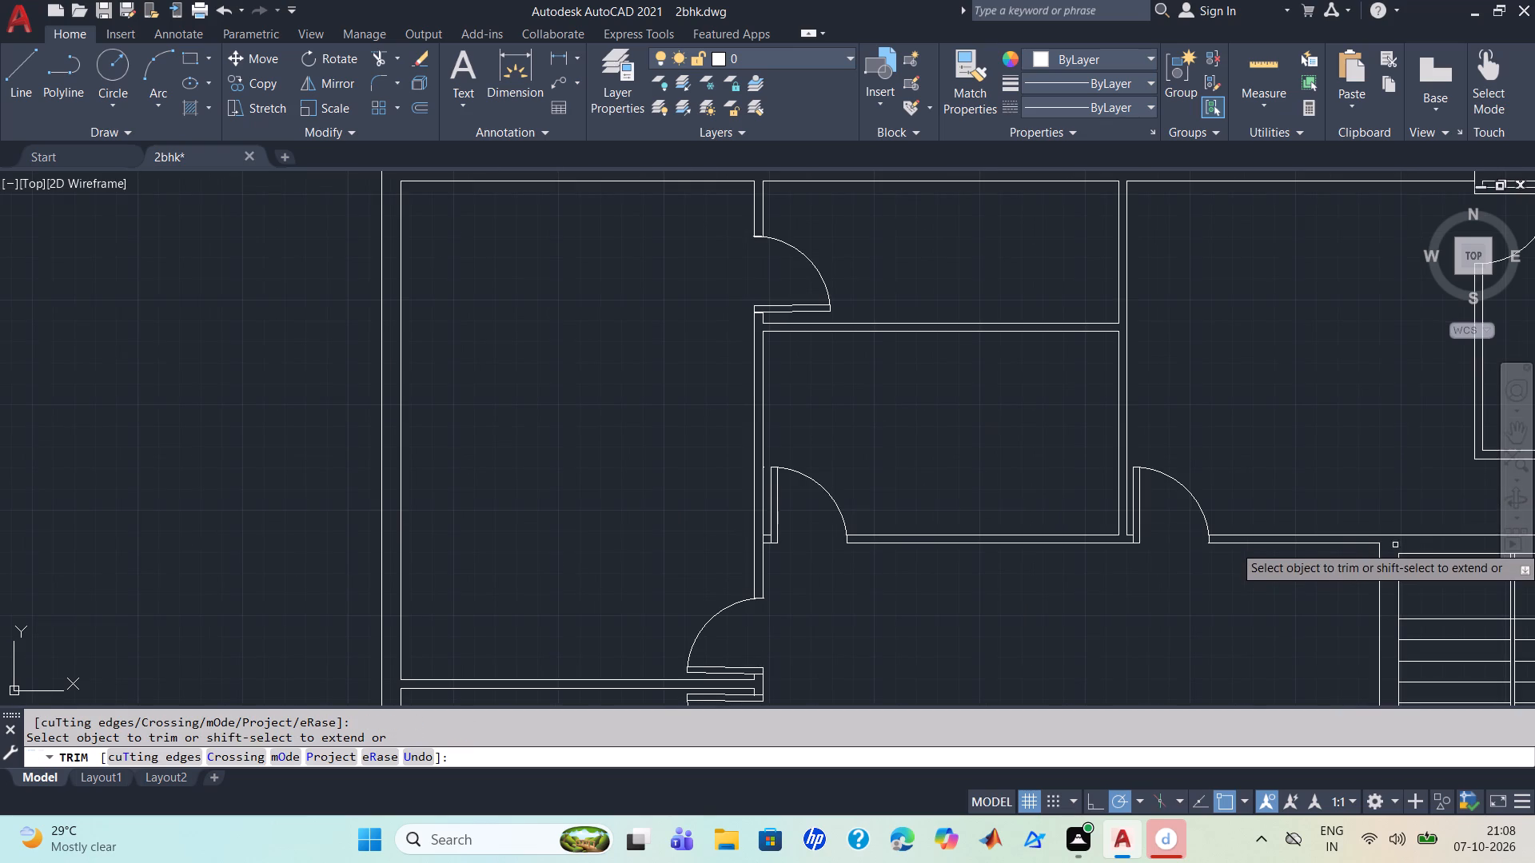
{"action": "scroll", "coordinate": [1238, 597], "scroll_direction": "down", "scroll_amount": 3}
{"action": "middle_click_drag", "start_coordinate": [1237, 598], "coordinate": [874, 176]}
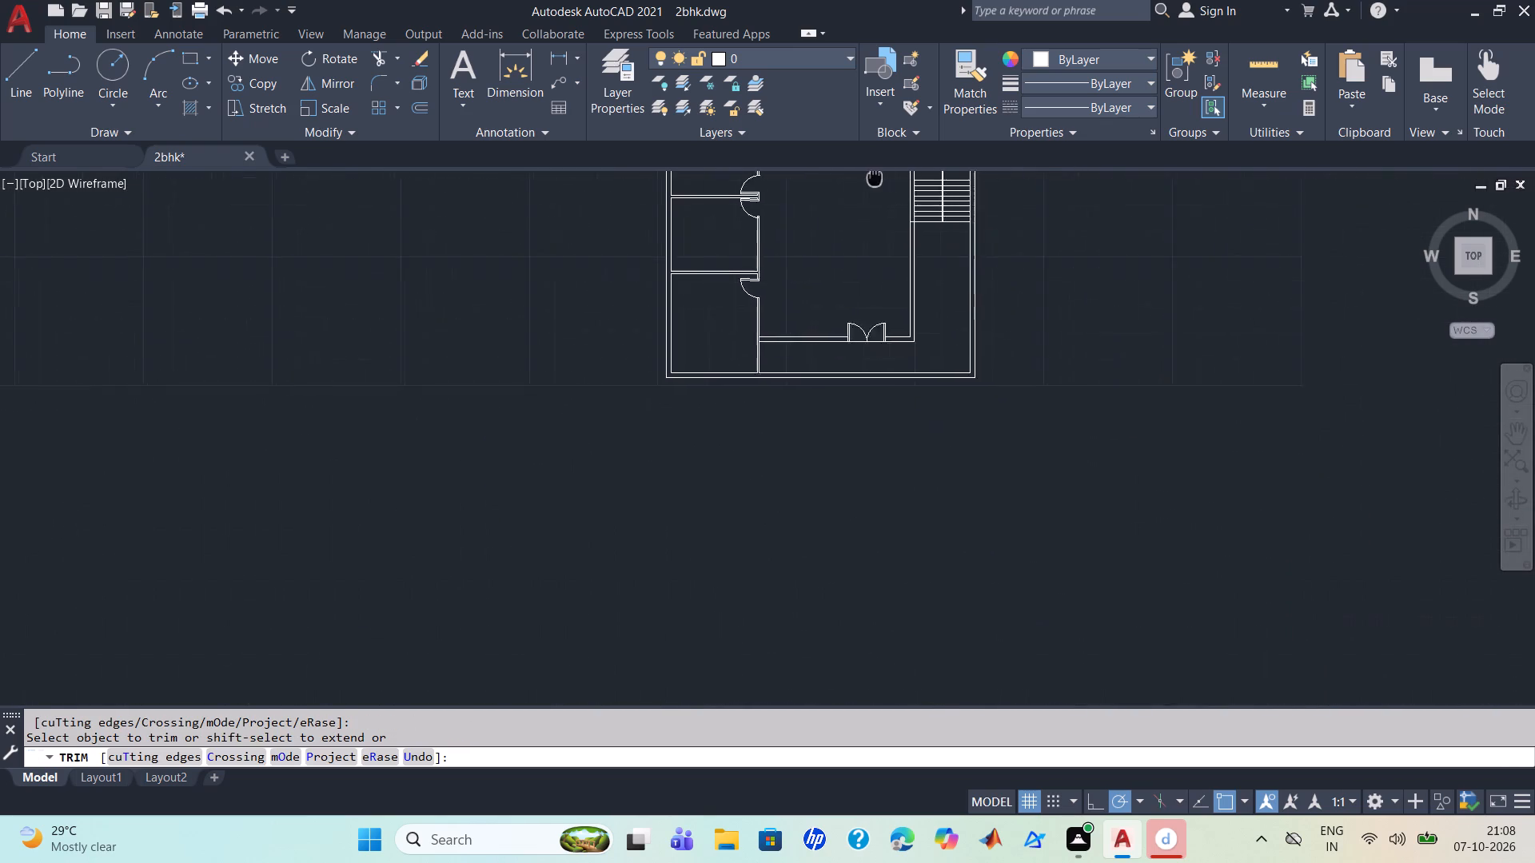
{"action": "middle_click_drag", "start_coordinate": [874, 176], "coordinate": [863, 368]}
{"action": "scroll", "coordinate": [859, 386], "scroll_direction": "up", "scroll_amount": 2}
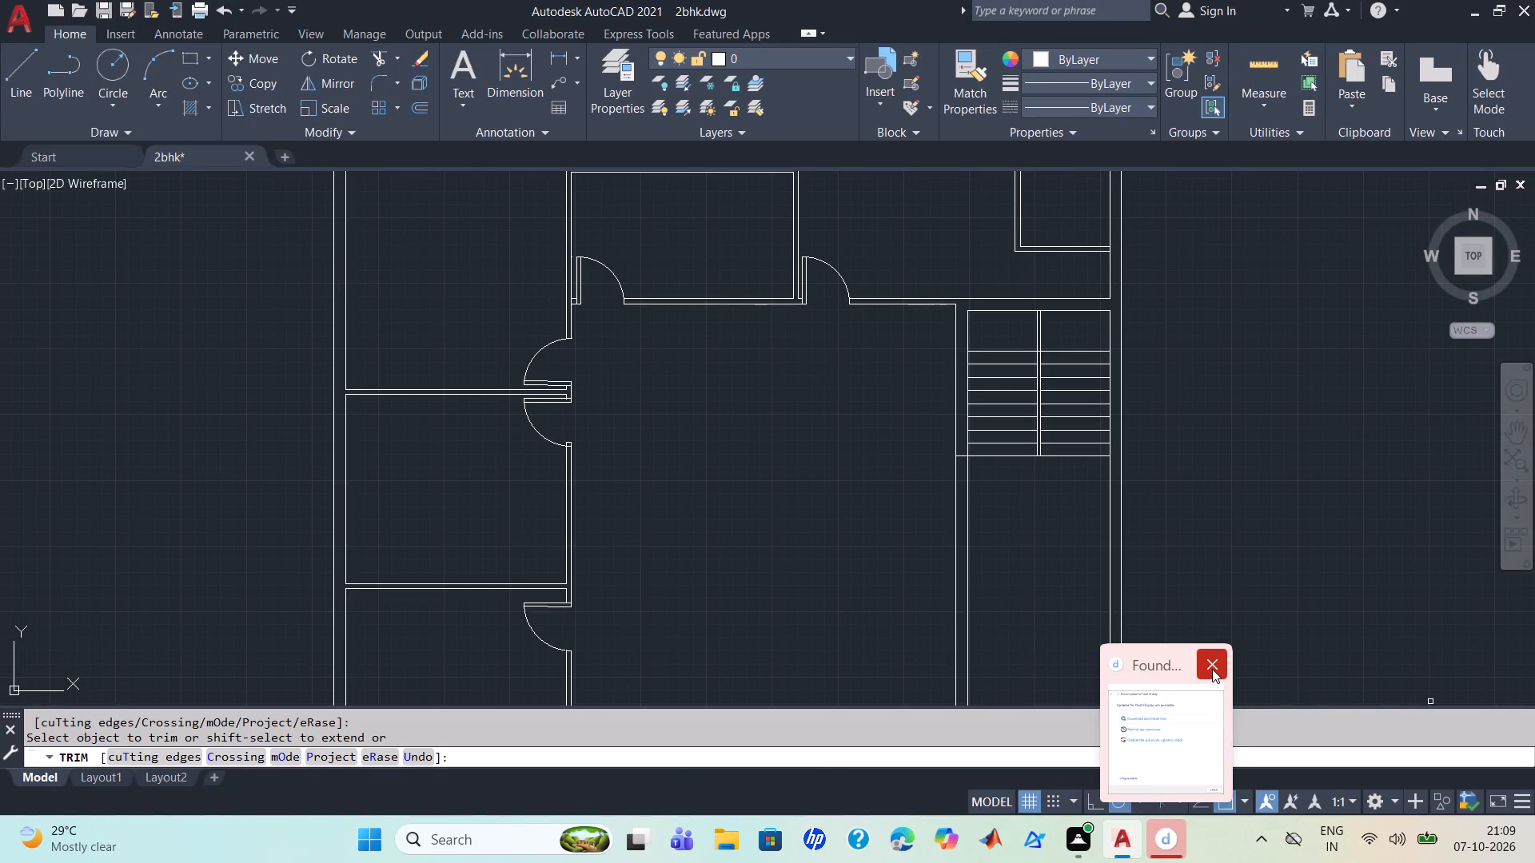
{"action": "left_click", "coordinate": [1212, 669]}
{"action": "scroll", "coordinate": [902, 559], "scroll_direction": "down", "scroll_amount": 2}
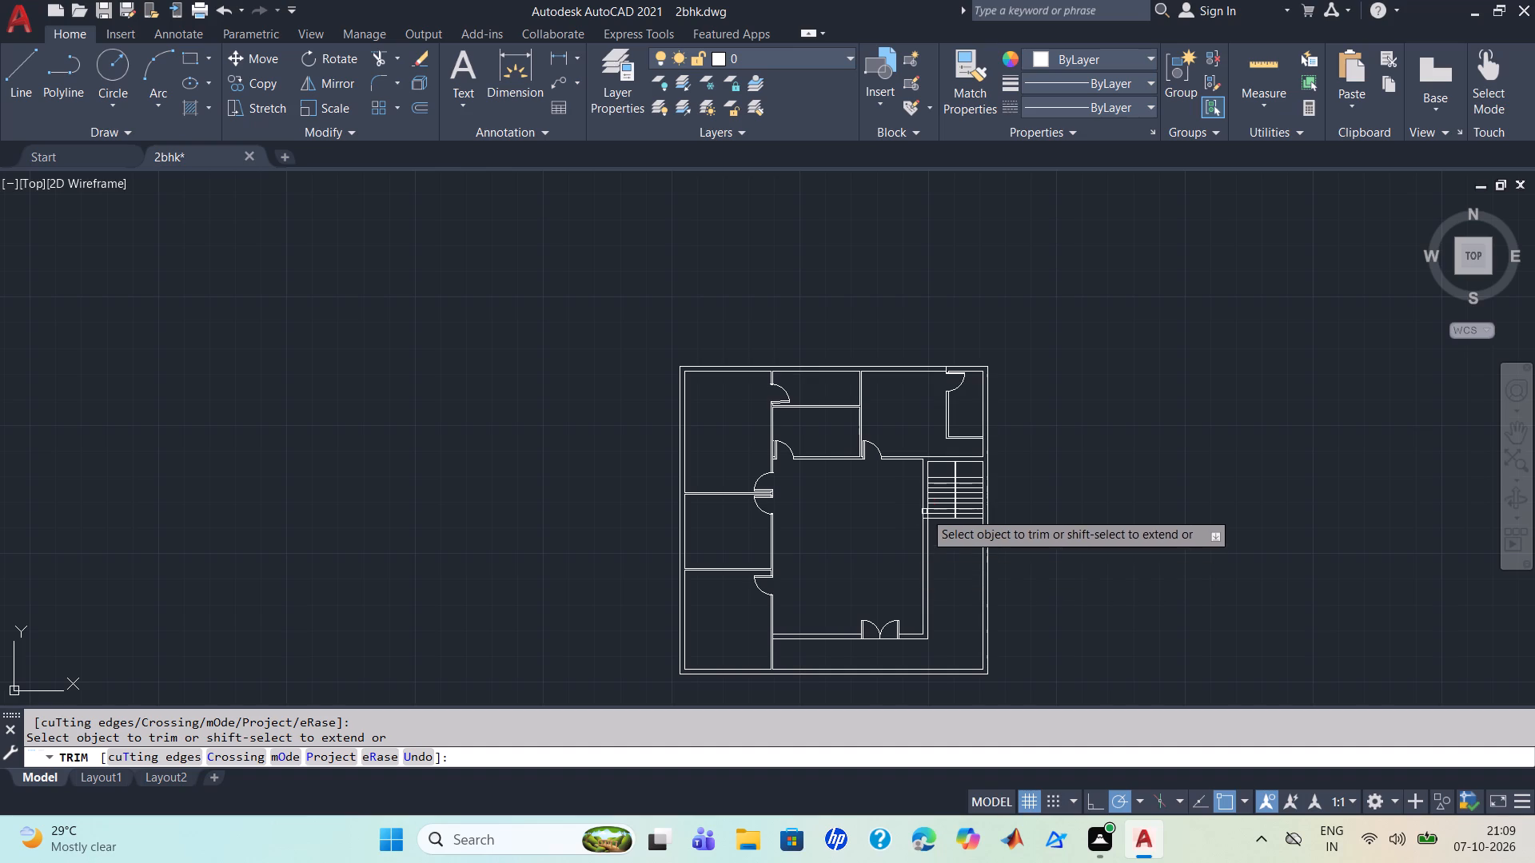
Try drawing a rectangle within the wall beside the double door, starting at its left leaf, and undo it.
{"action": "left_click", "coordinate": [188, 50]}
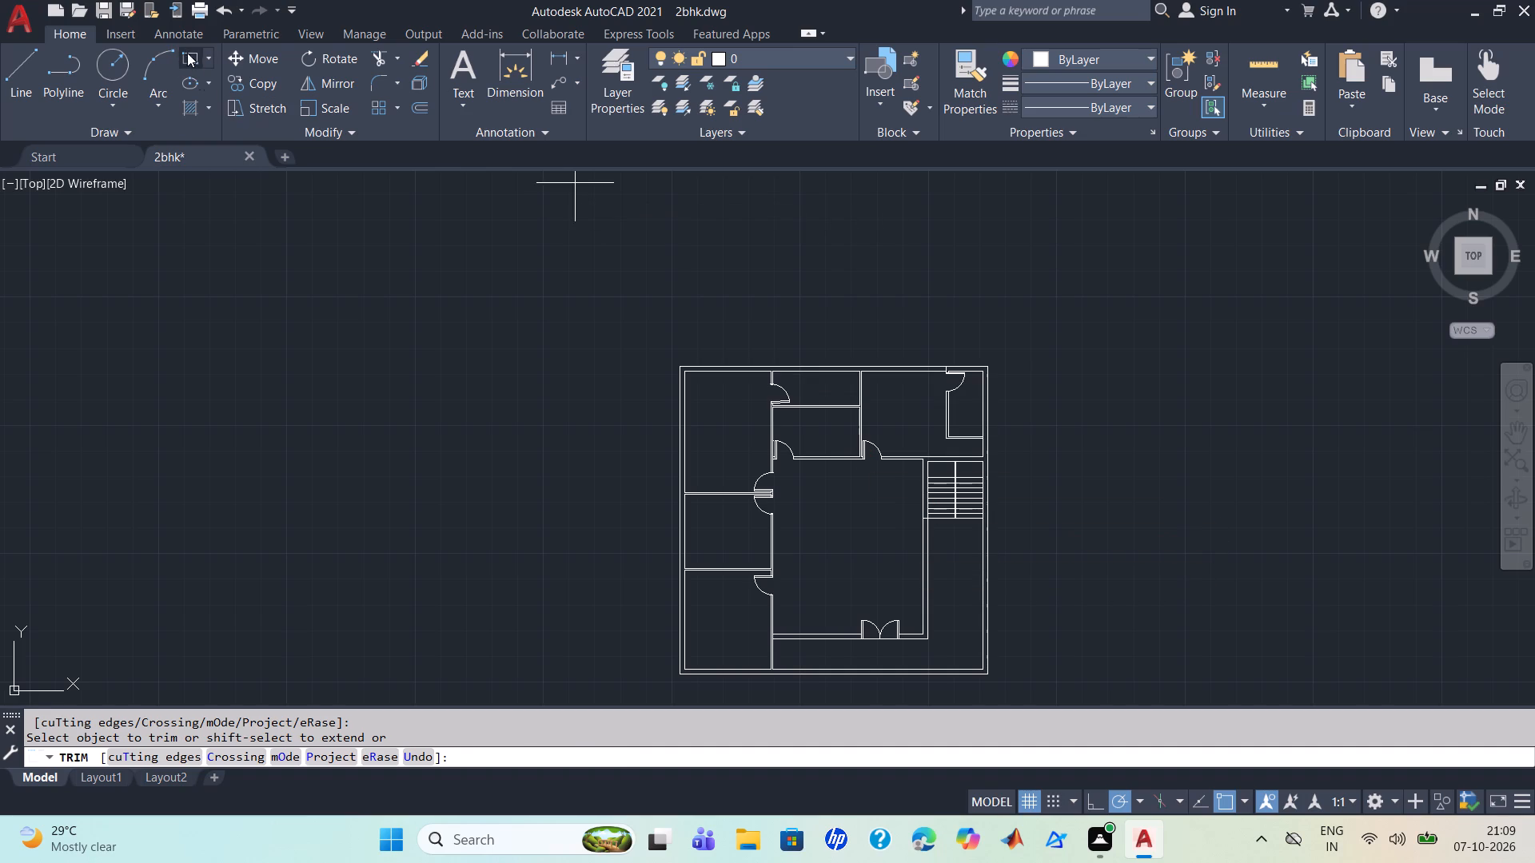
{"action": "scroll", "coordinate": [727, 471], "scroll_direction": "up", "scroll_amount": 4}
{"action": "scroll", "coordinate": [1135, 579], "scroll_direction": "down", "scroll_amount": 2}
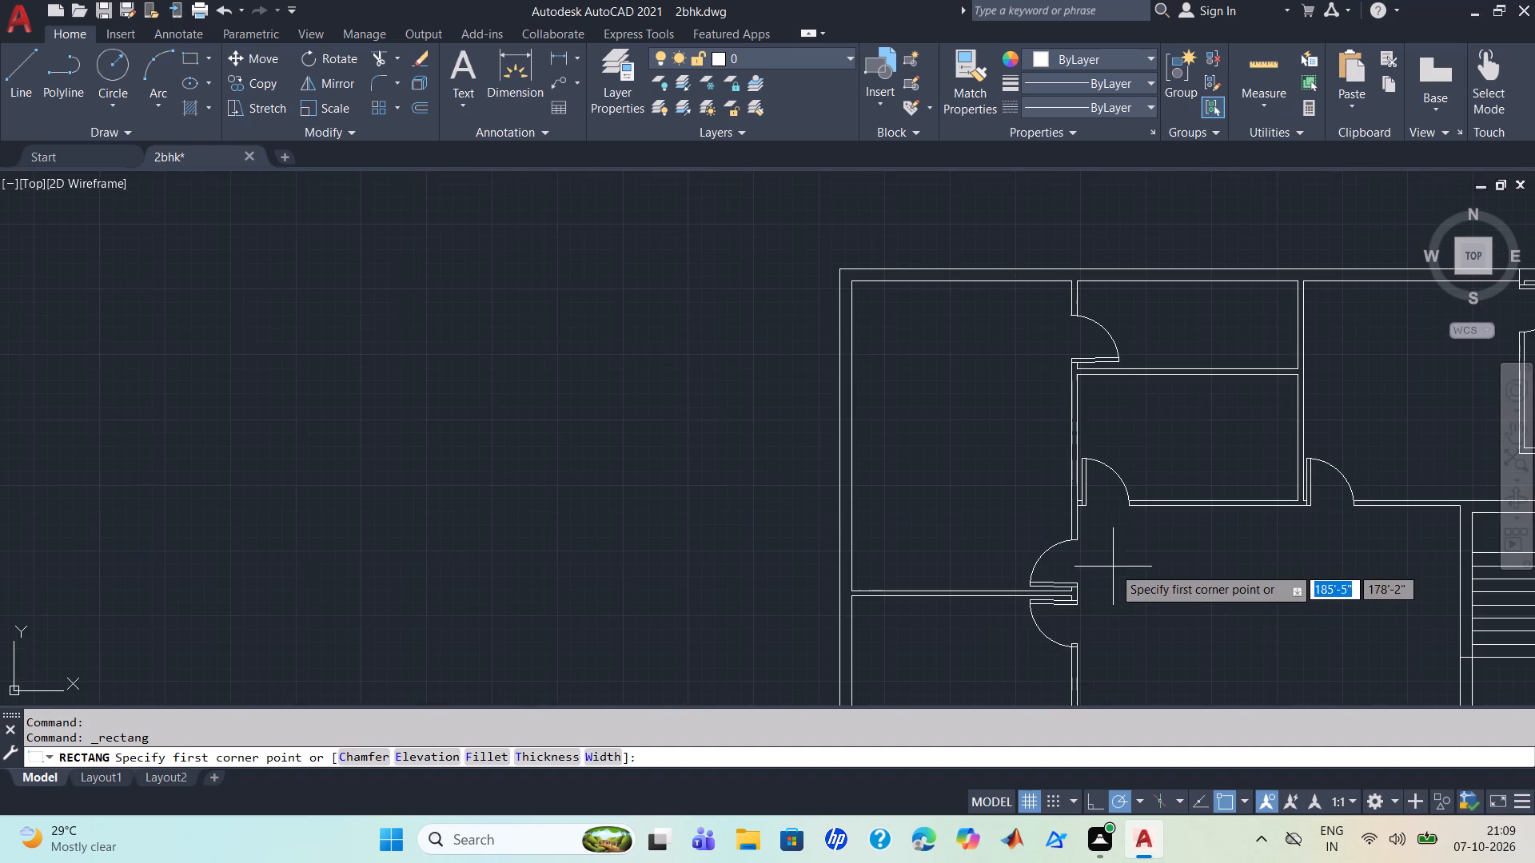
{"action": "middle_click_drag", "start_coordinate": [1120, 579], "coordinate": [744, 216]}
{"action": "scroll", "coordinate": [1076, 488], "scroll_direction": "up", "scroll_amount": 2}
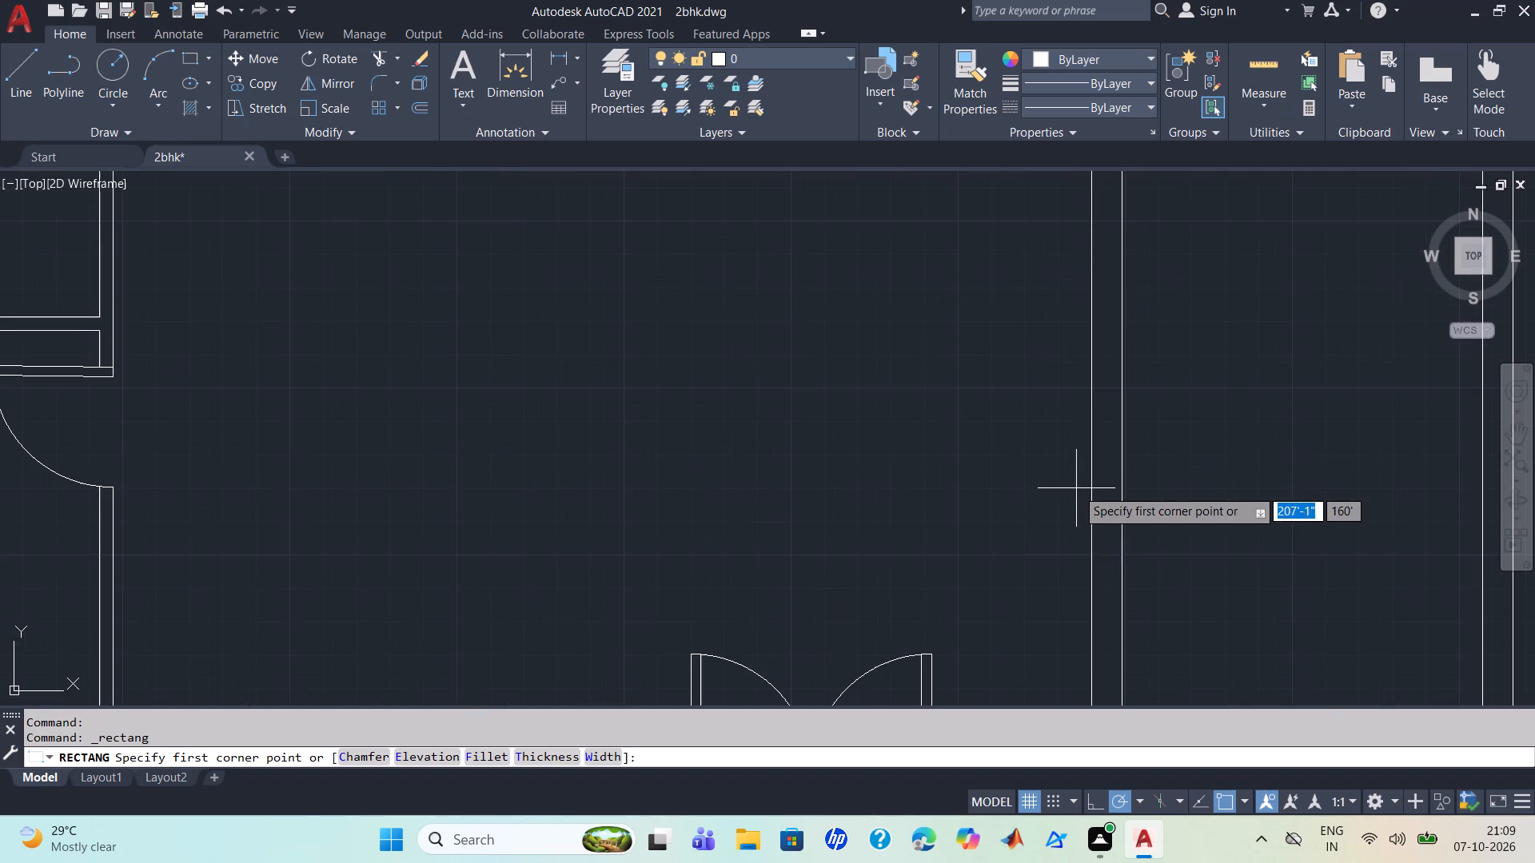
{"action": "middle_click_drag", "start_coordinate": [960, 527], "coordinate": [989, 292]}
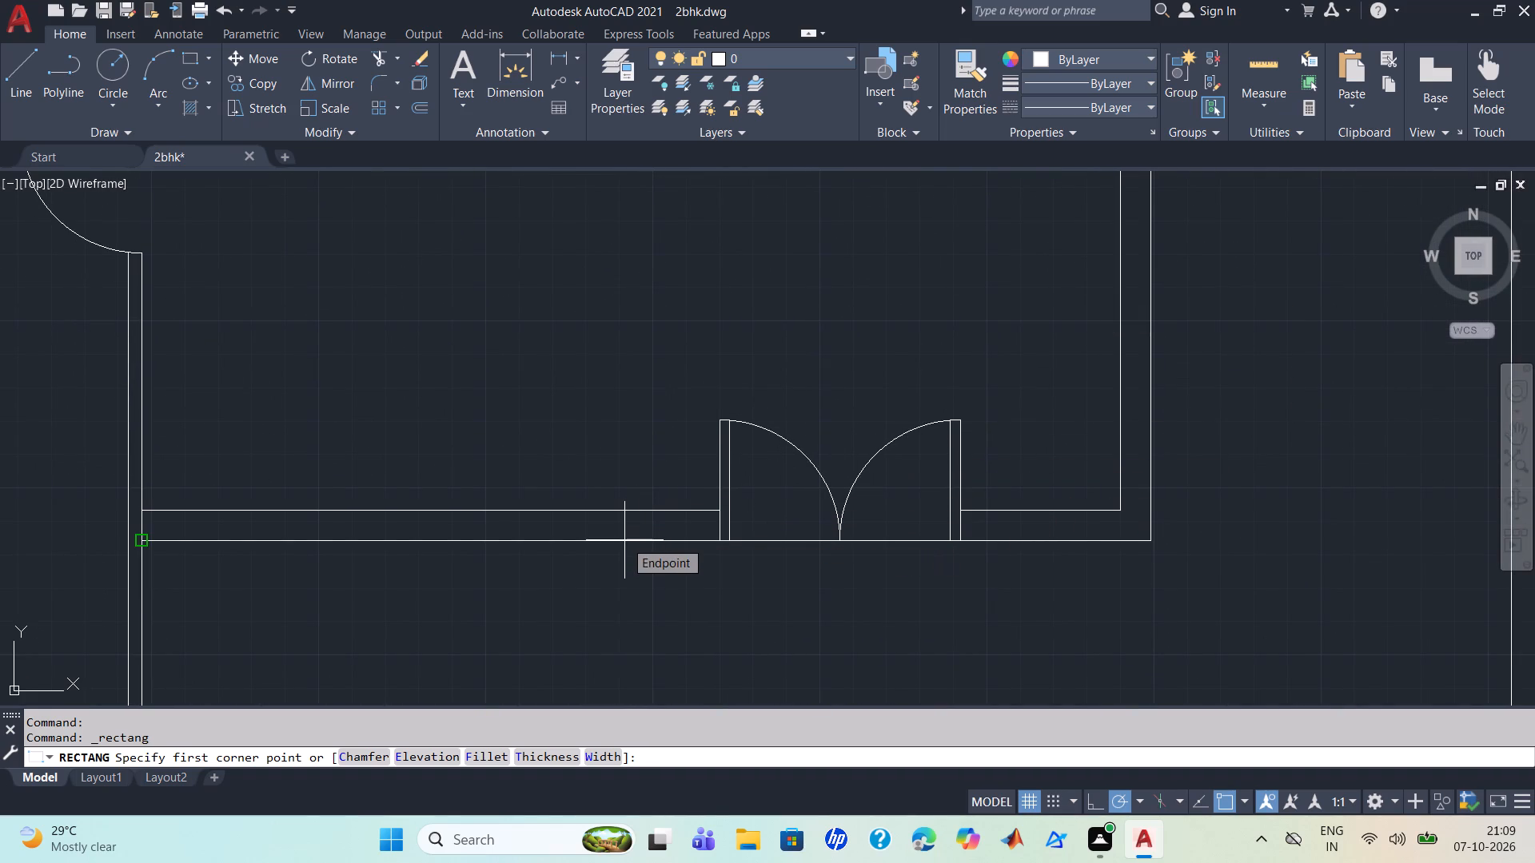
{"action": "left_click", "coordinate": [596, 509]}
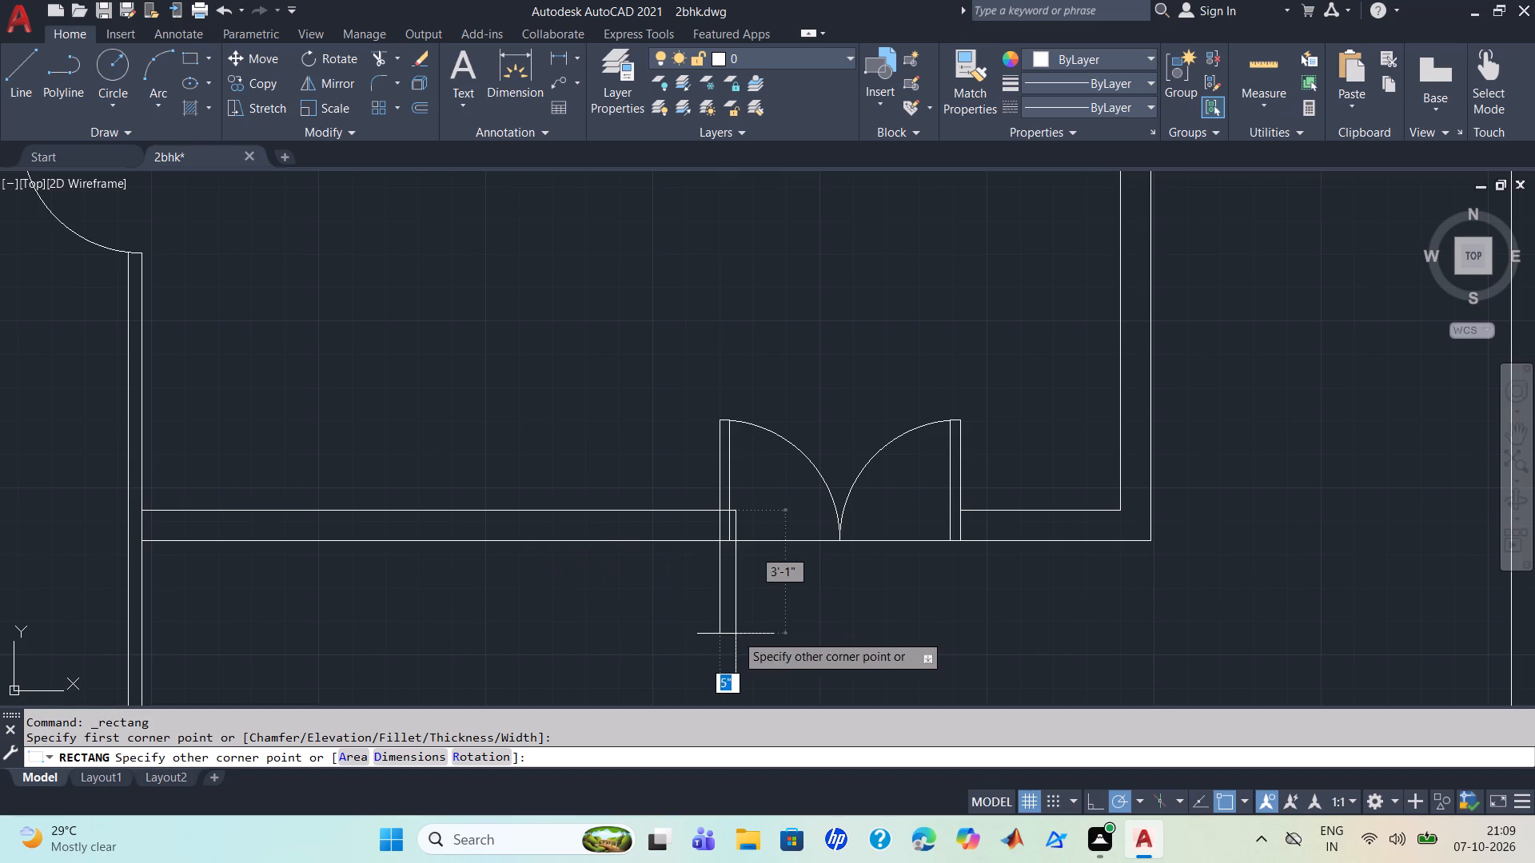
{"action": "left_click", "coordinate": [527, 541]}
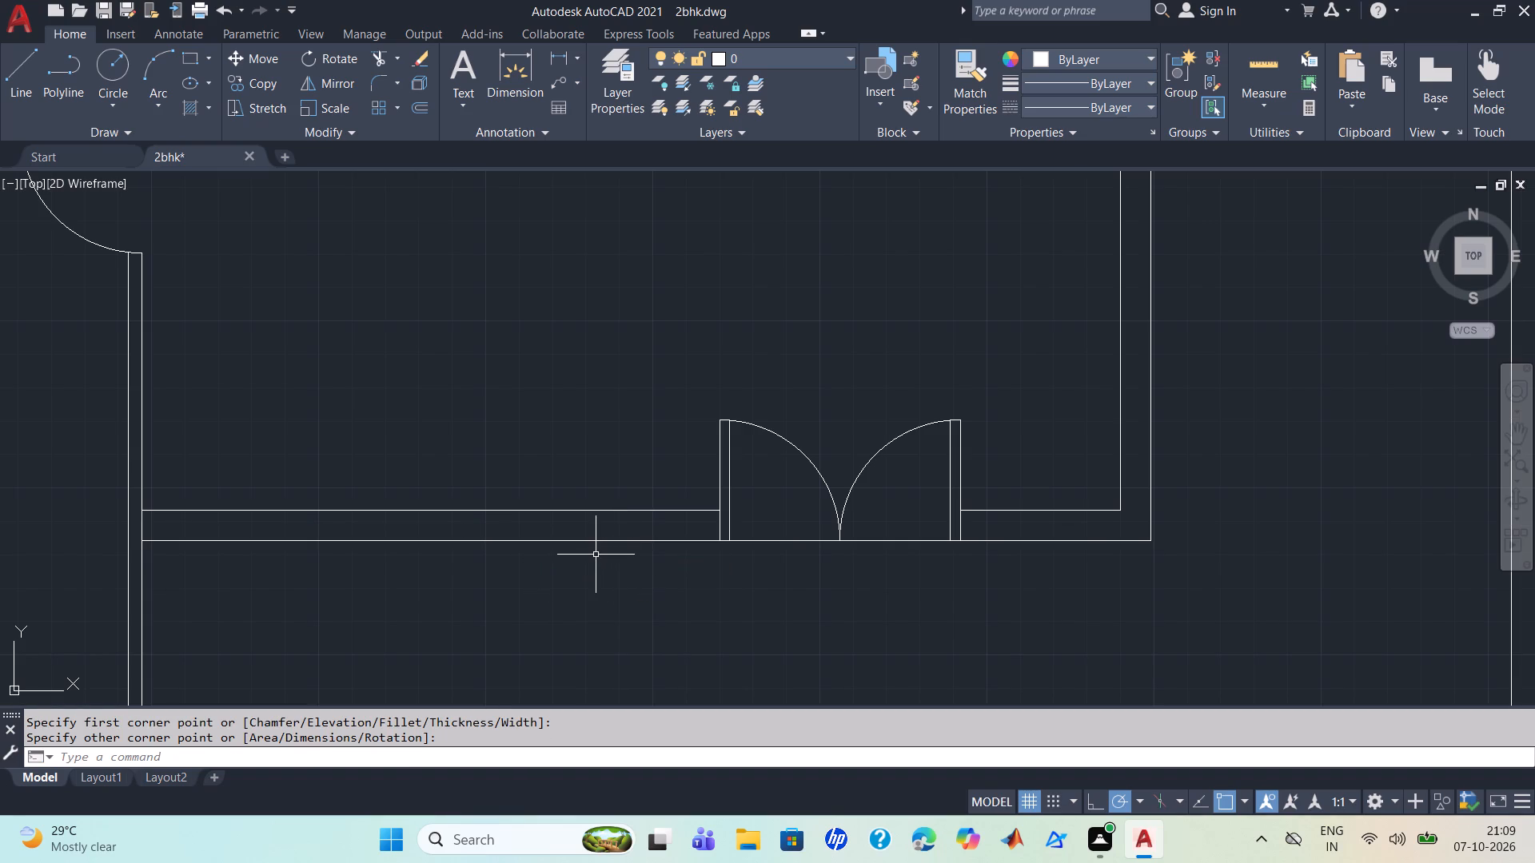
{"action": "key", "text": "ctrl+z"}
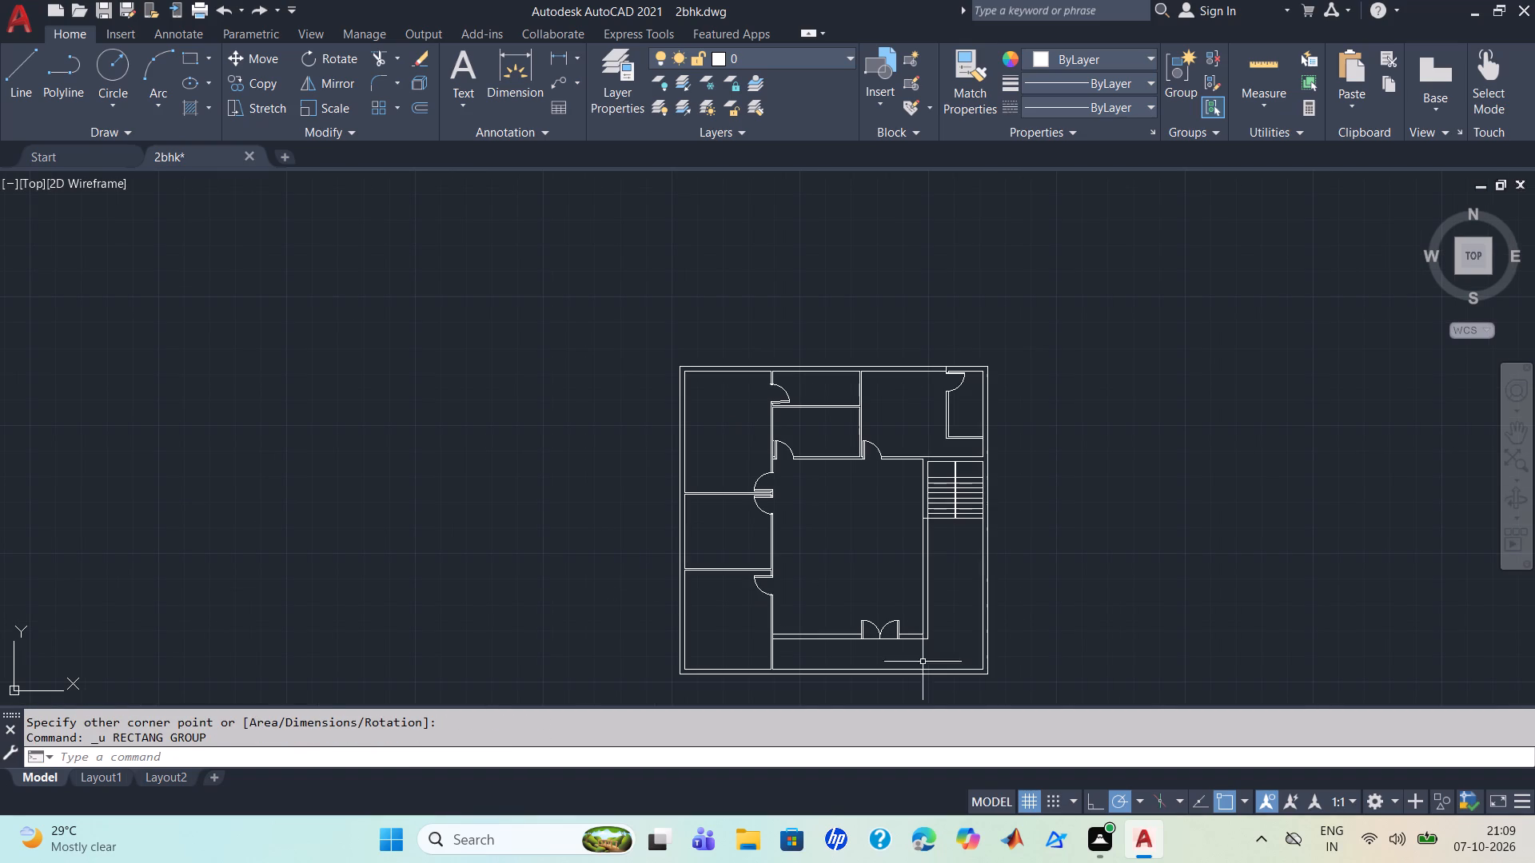
Draw a horizontal rectangle 9' long and 10" wide in the empty space east of the outer wall.
{"action": "scroll", "coordinate": [1083, 726], "scroll_direction": "up", "scroll_amount": 7}
{"action": "scroll", "coordinate": [1092, 629], "scroll_direction": "up", "scroll_amount": 3}
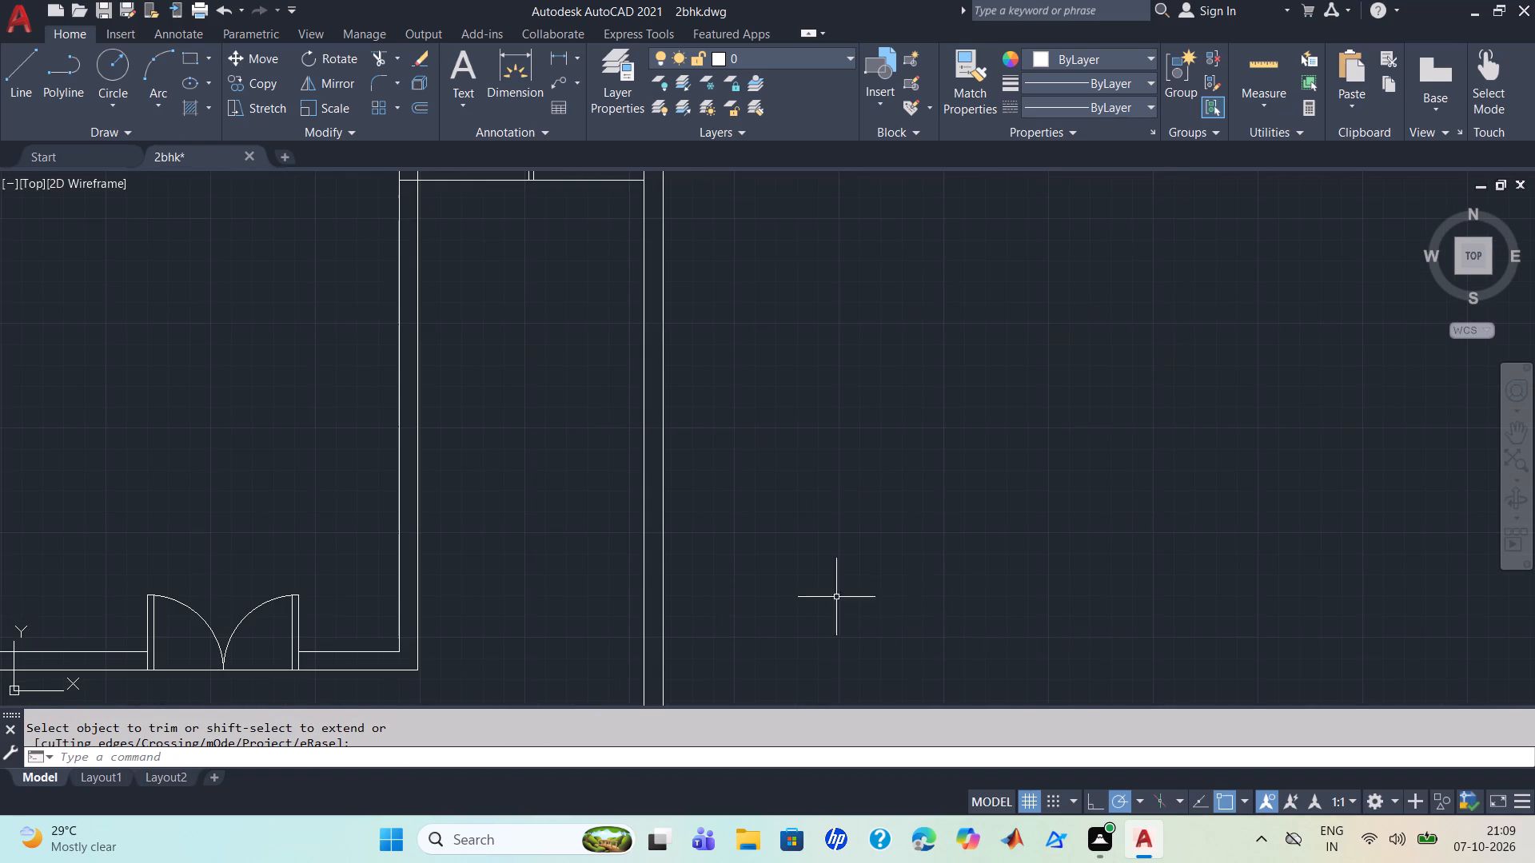
{"action": "middle_click_drag", "start_coordinate": [810, 595], "coordinate": [1194, 410]}
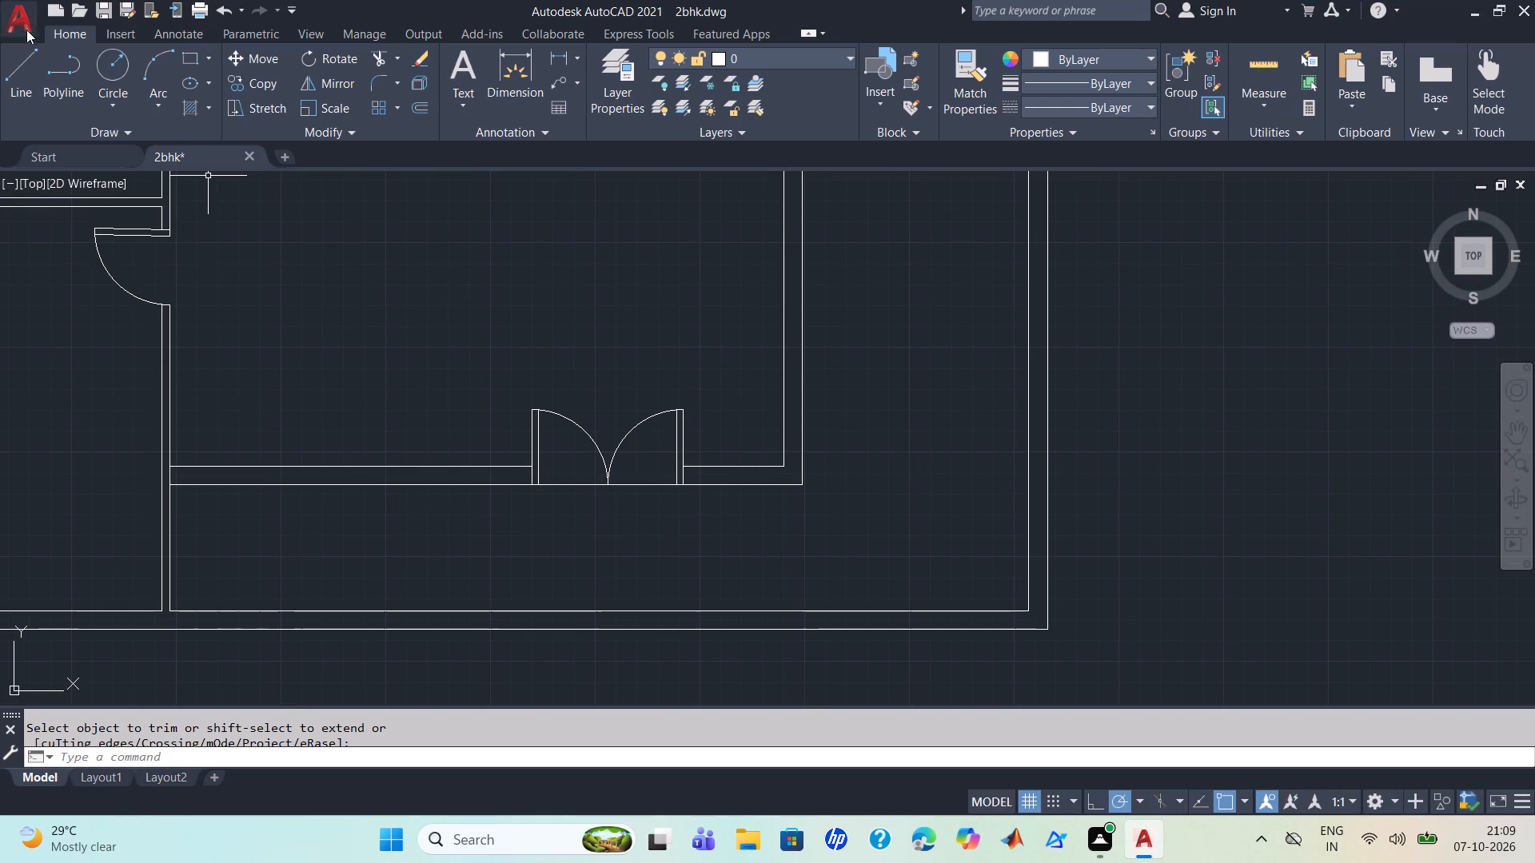
{"action": "left_click", "coordinate": [189, 57]}
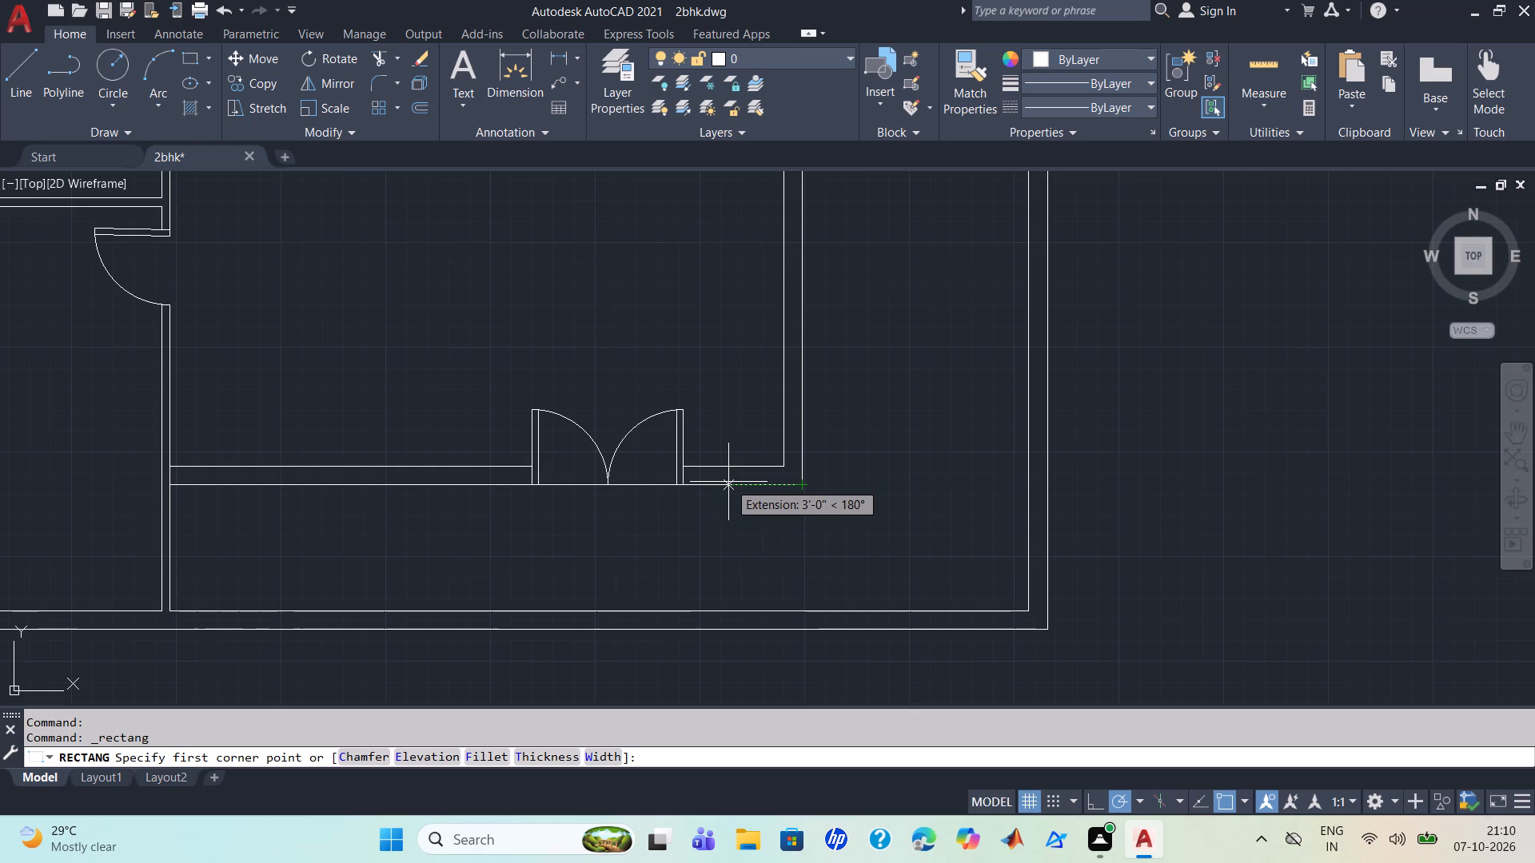
{"action": "left_click", "coordinate": [1147, 444]}
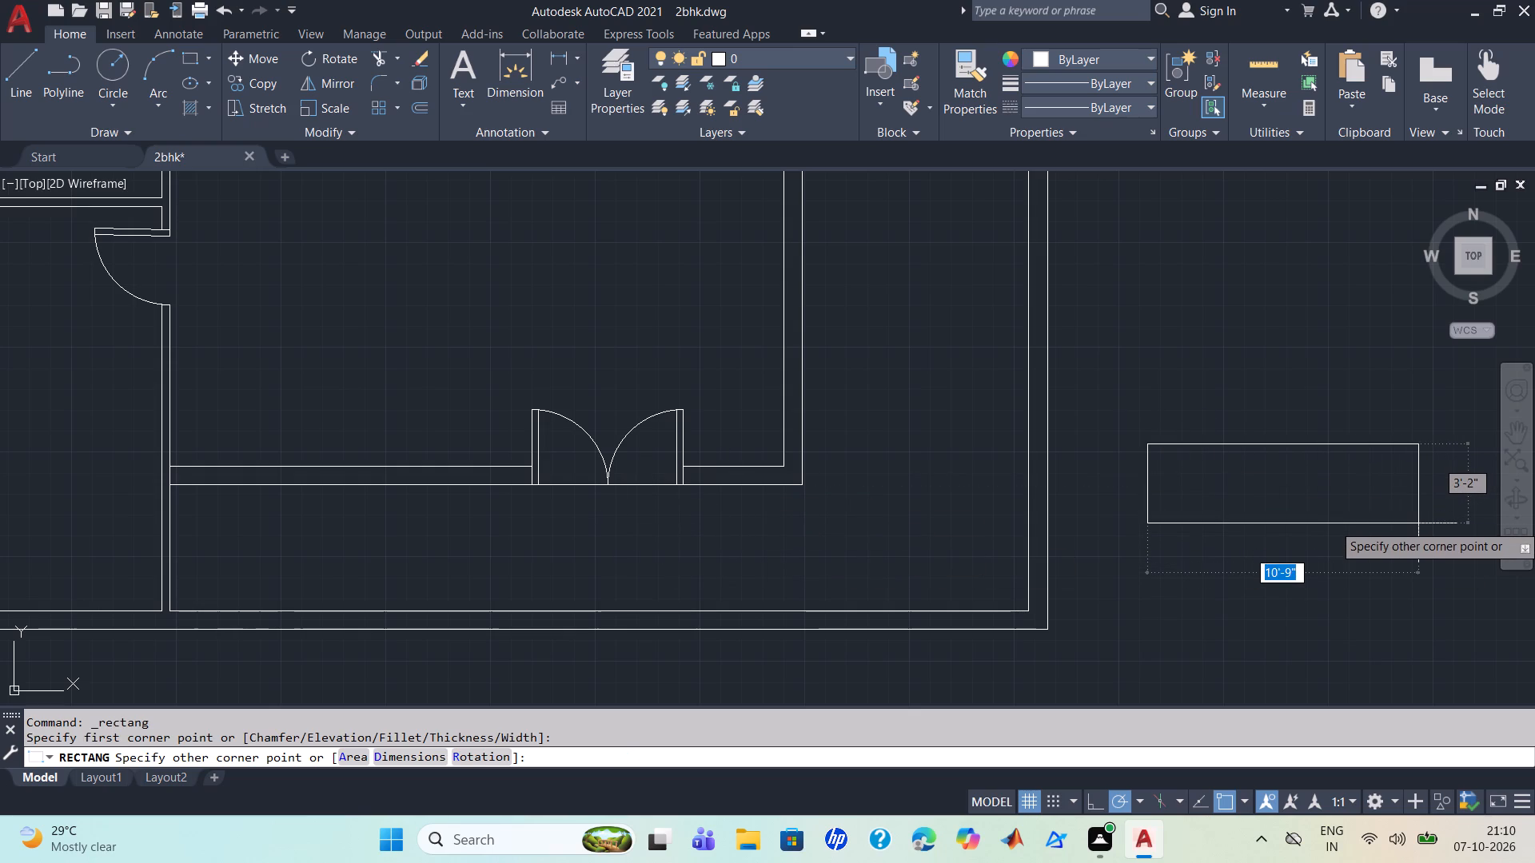
{"action": "key", "text": "9"}
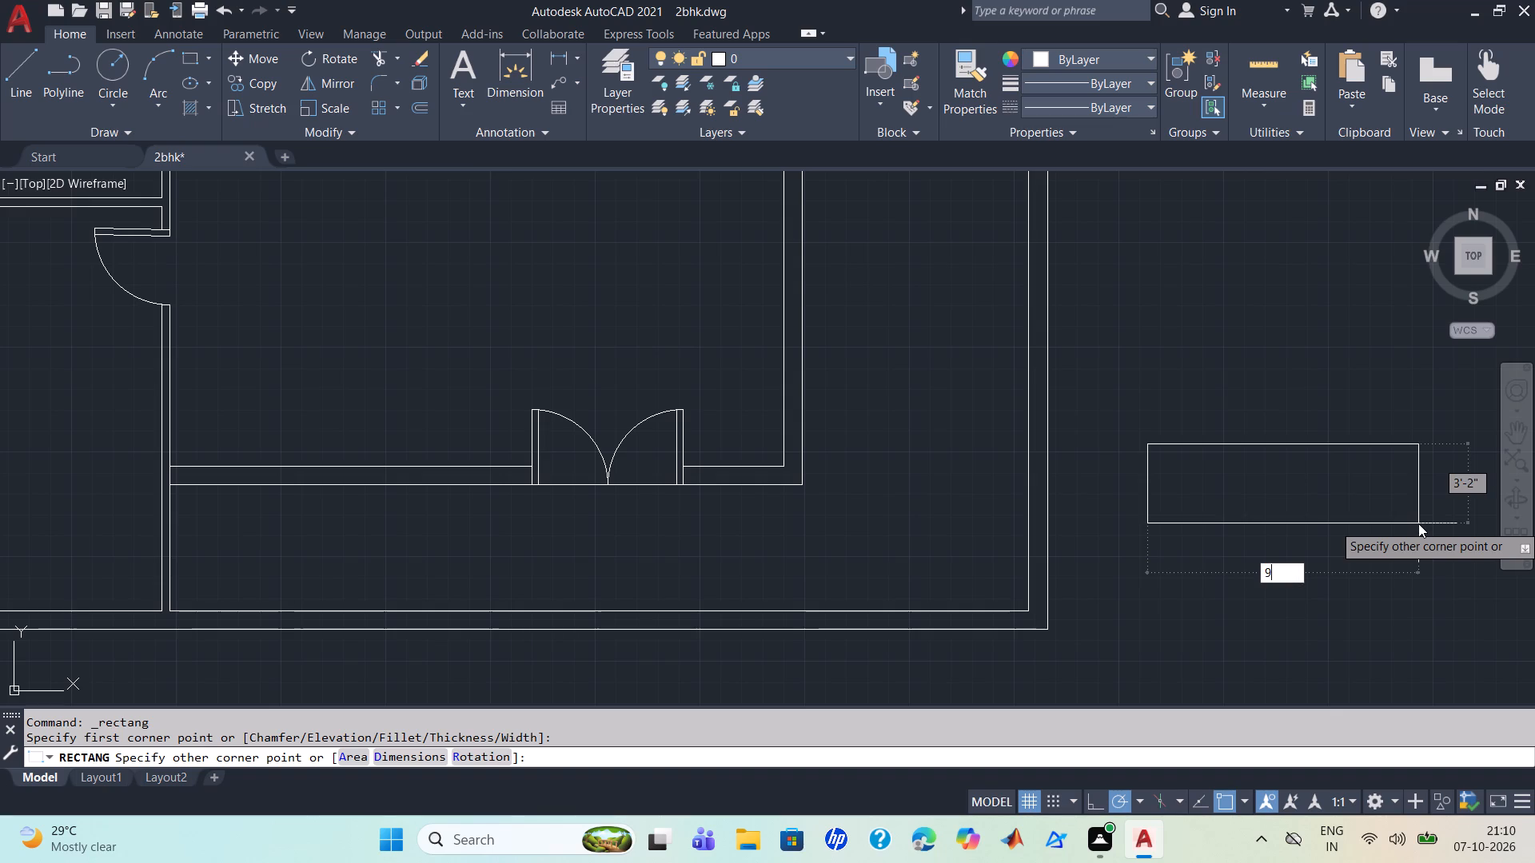
{"action": "key", "text": "apostrophe"}
{"action": "key", "text": "BackSpace"}
{"action": "key", "text": "BackSpace"}
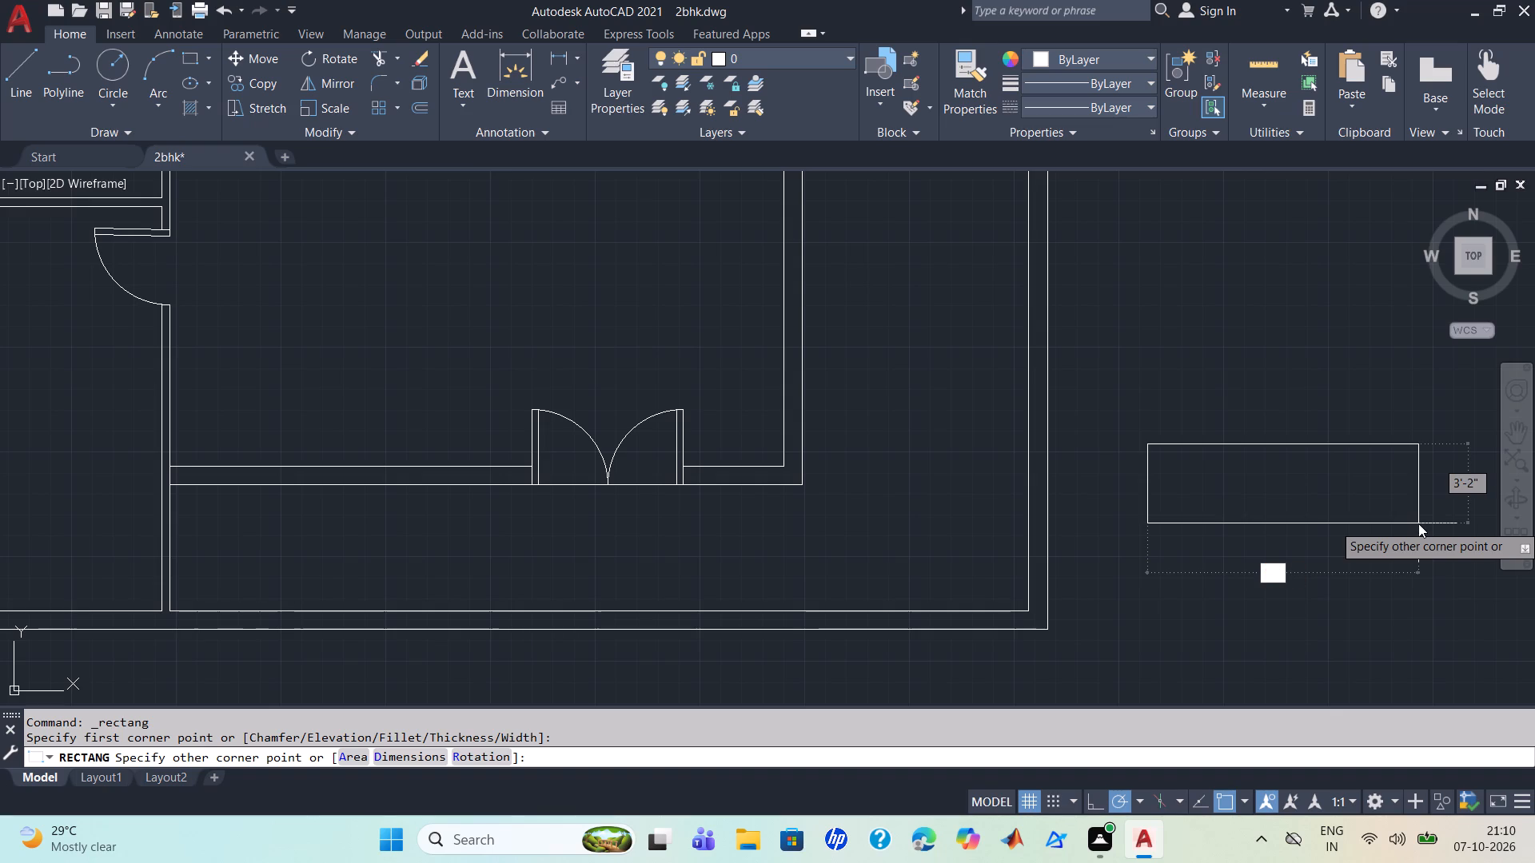
{"action": "key", "text": "d"}
{"action": "key", "text": "Return"}
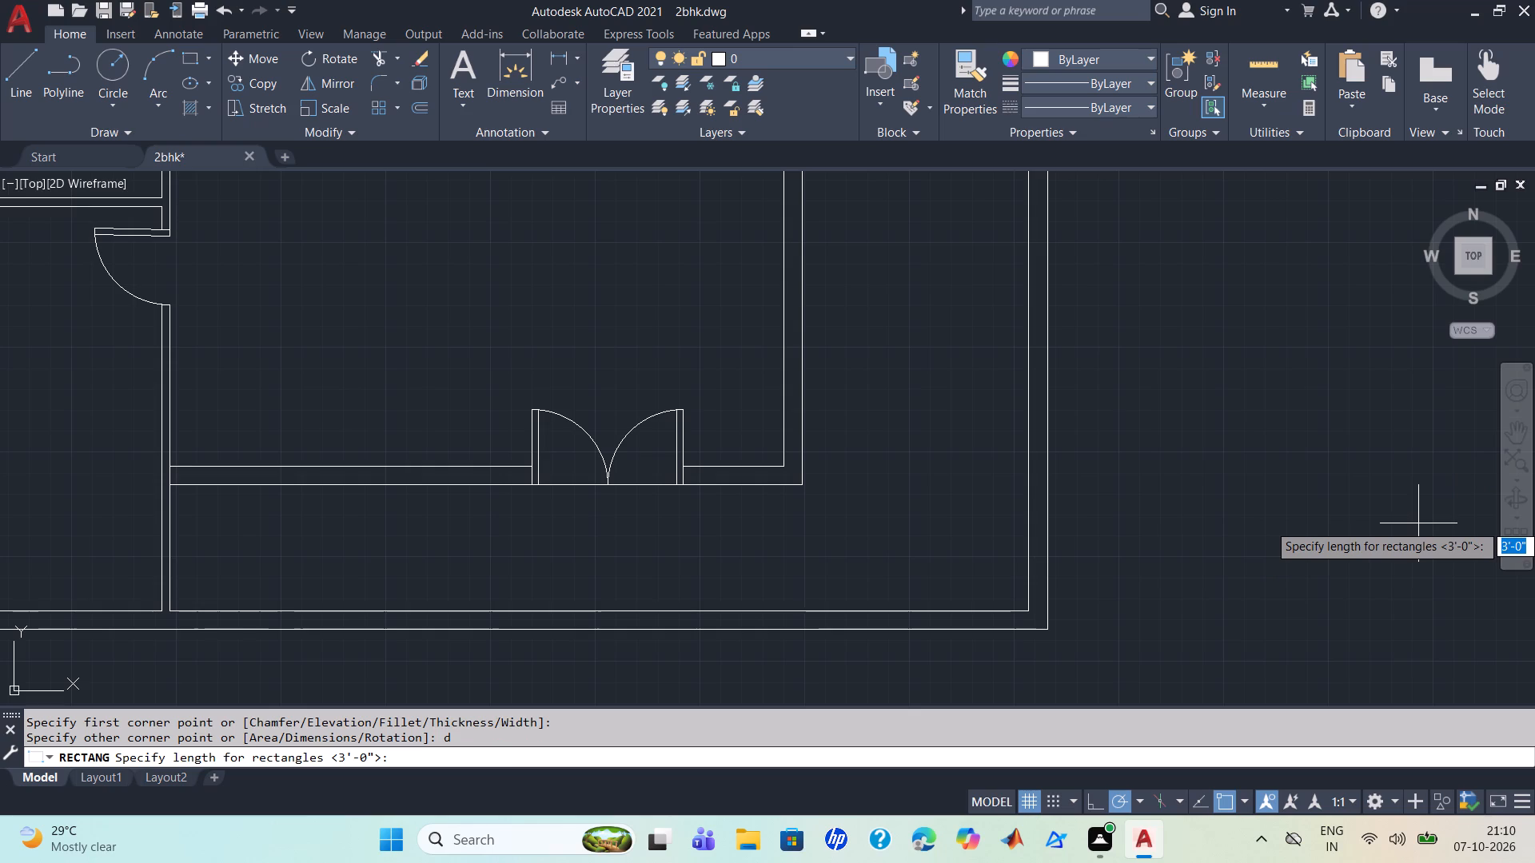
{"action": "key", "text": "9"}
{"action": "key", "text": "apostrophe"}
{"action": "key", "text": "Return"}
{"action": "type", "text": "10"}
{"action": "key", "text": "Return"}
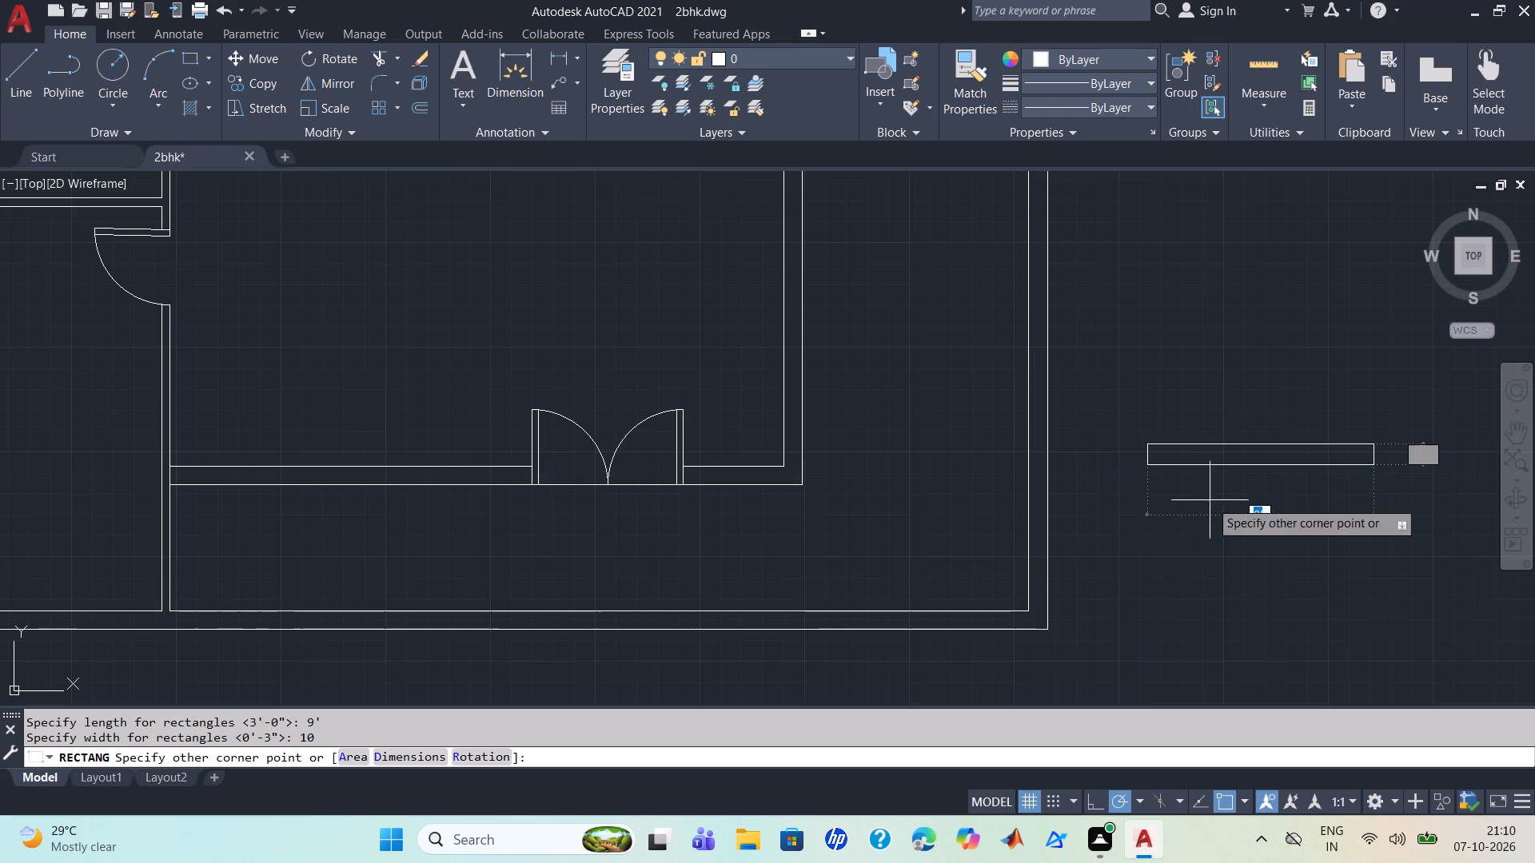
{"action": "left_click", "coordinate": [1390, 536]}
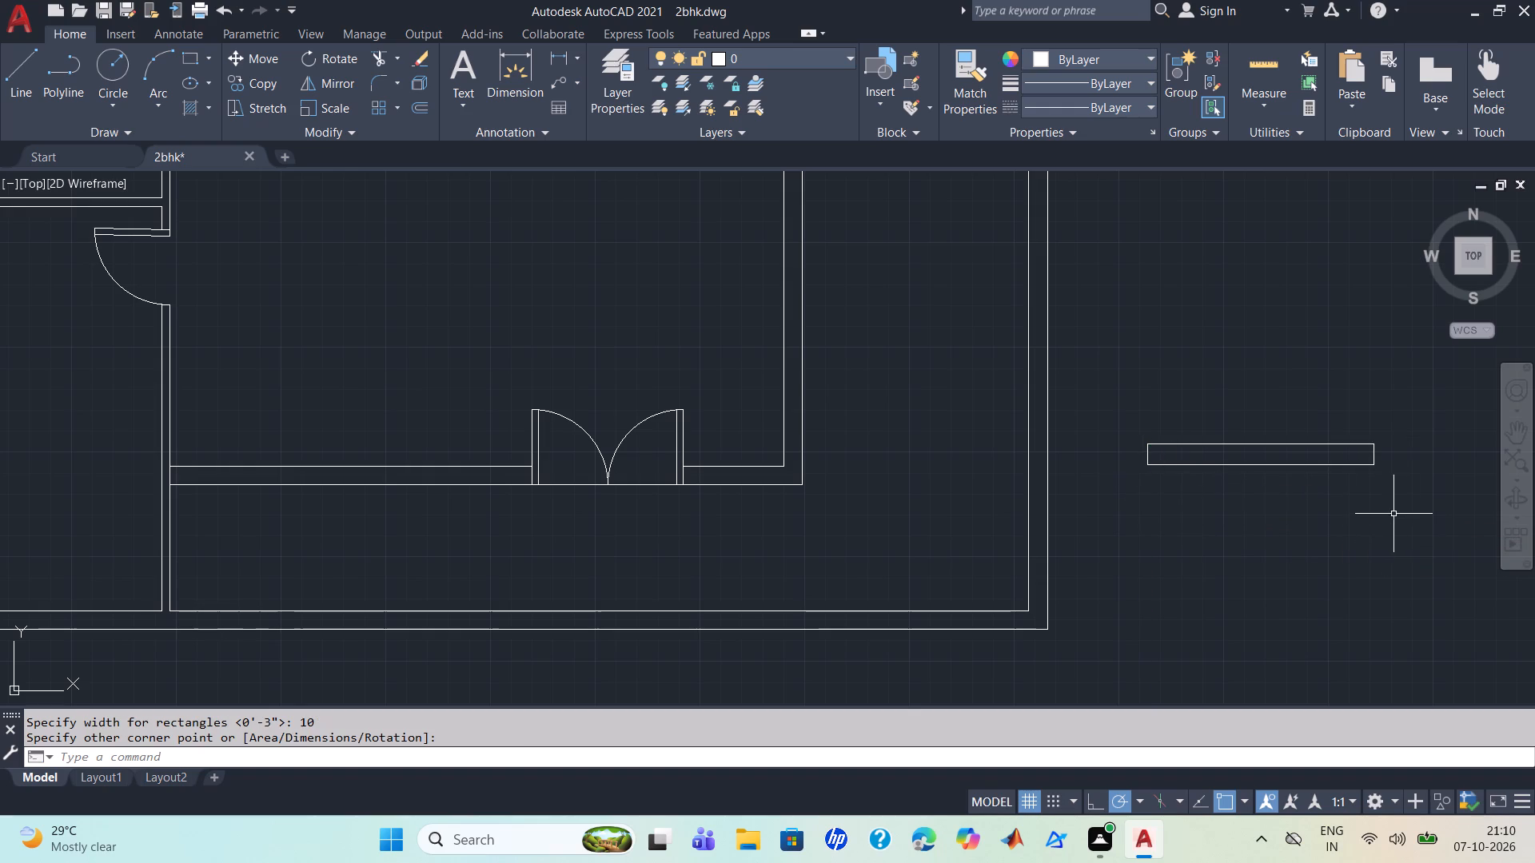
Mirror the 9' by 10" rectangle across its lower long edge, keeping the original.
{"action": "left_click", "coordinate": [1395, 523]}
{"action": "left_click", "coordinate": [1121, 419]}
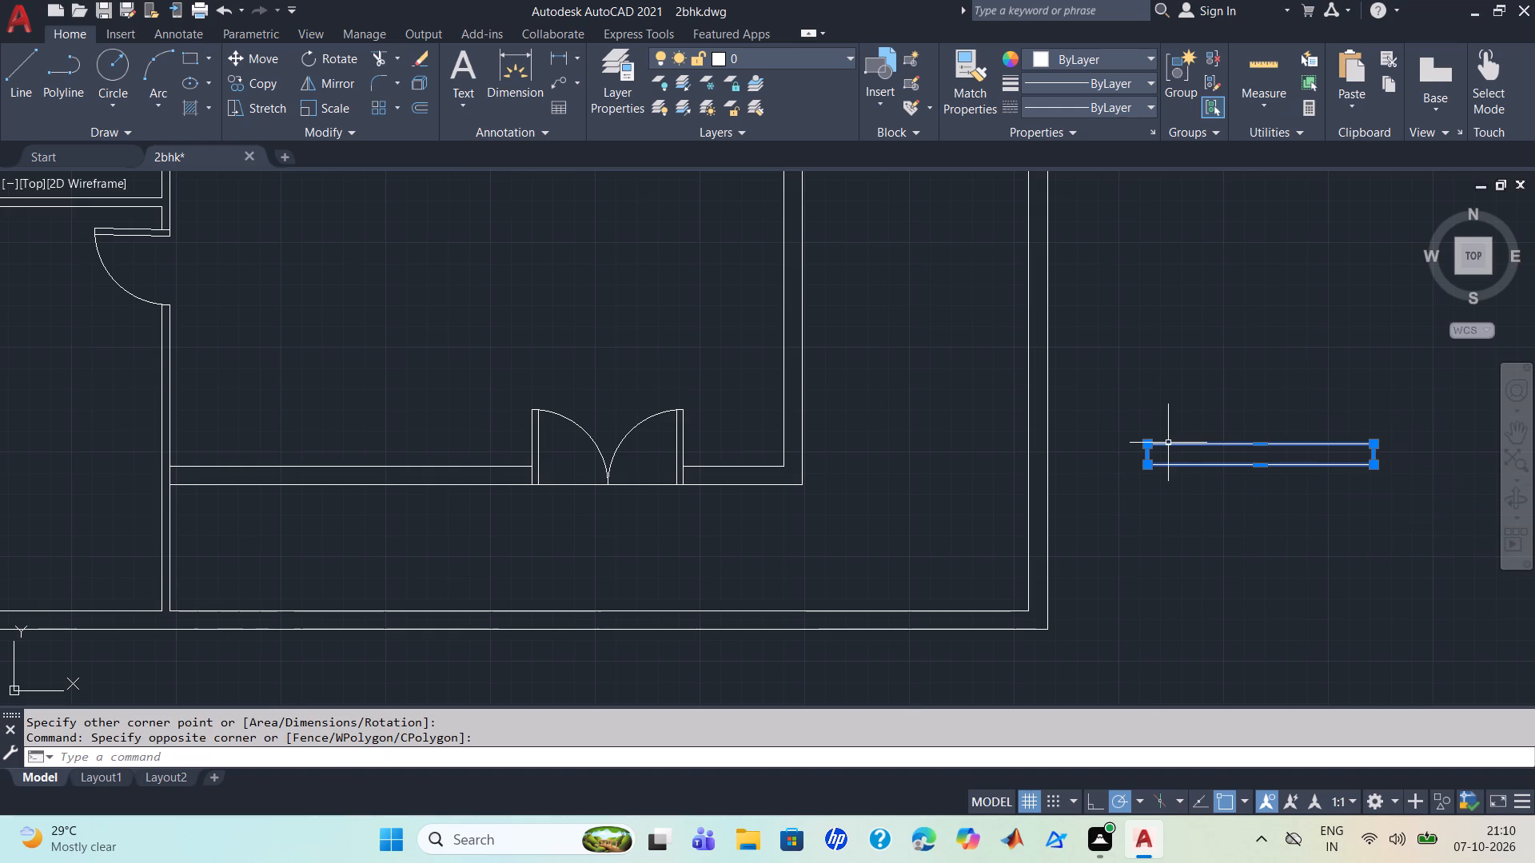
{"action": "type", "text": "mi"}
{"action": "key", "text": "Return"}
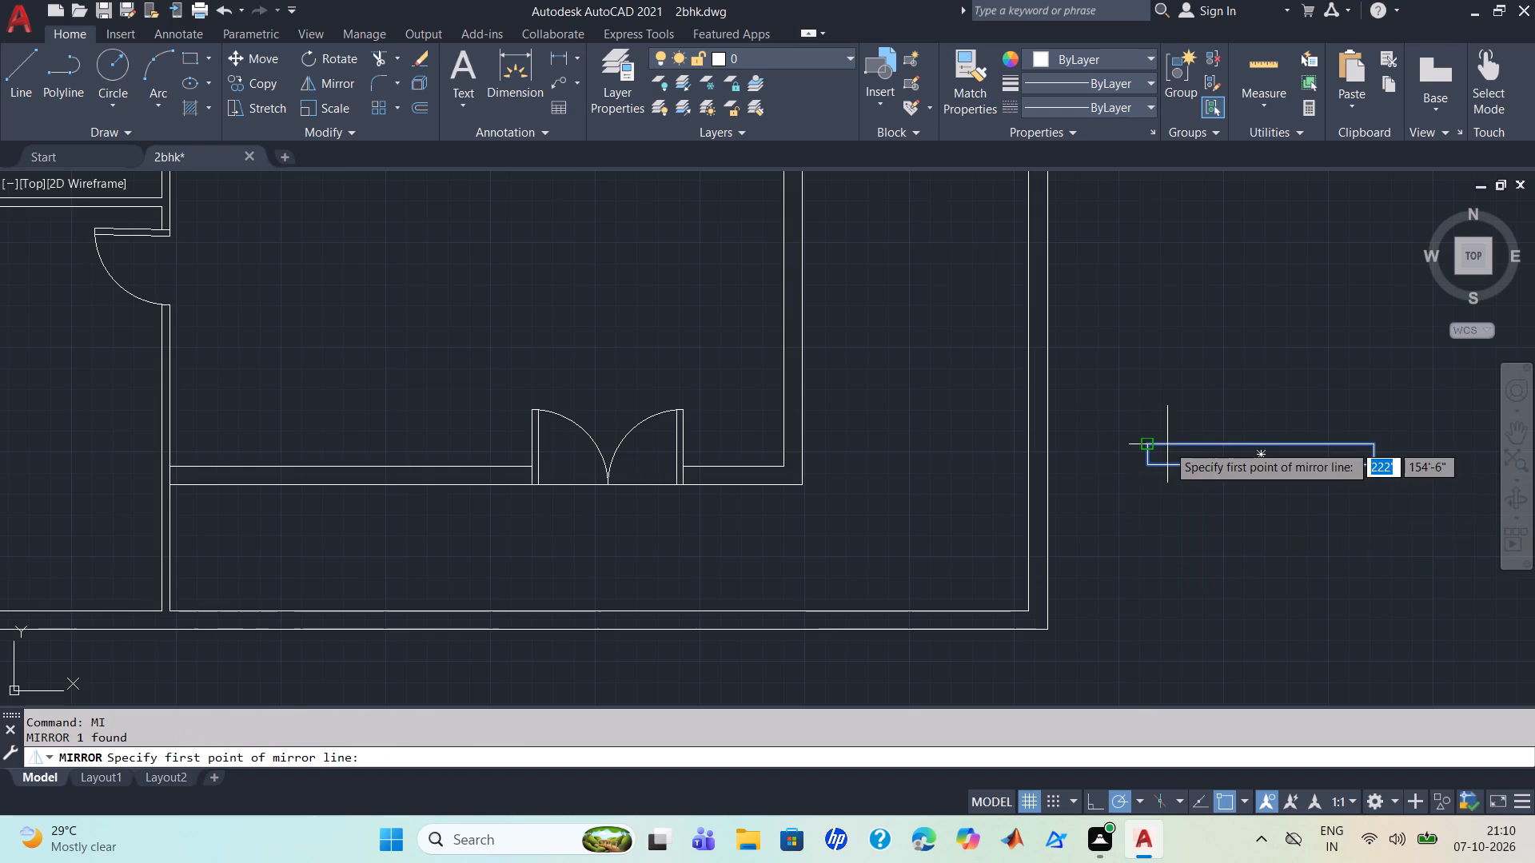
{"action": "left_click", "coordinate": [1145, 468]}
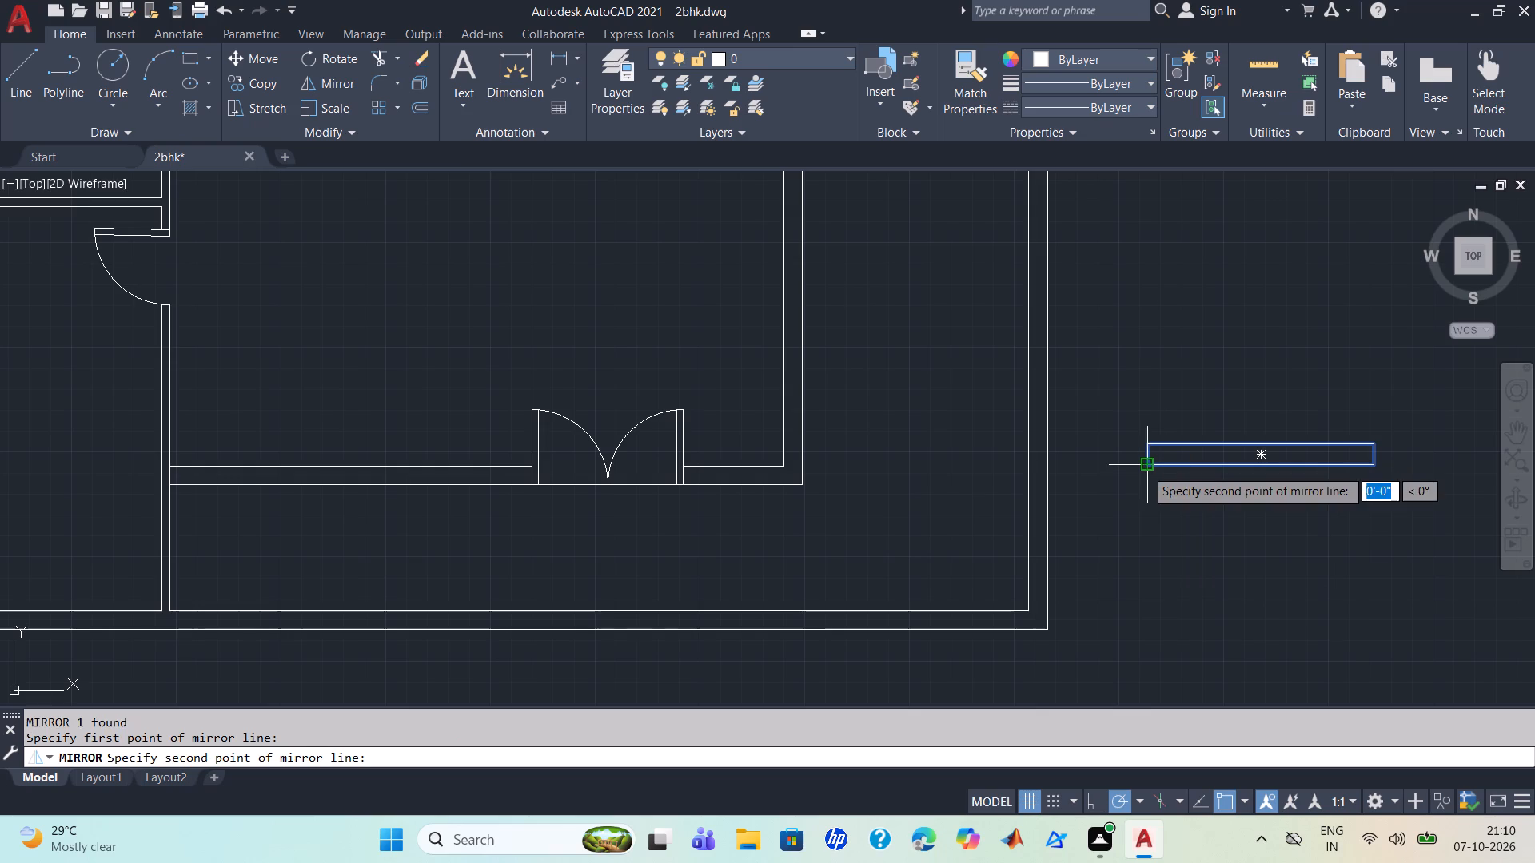
{"action": "left_click", "coordinate": [1376, 466]}
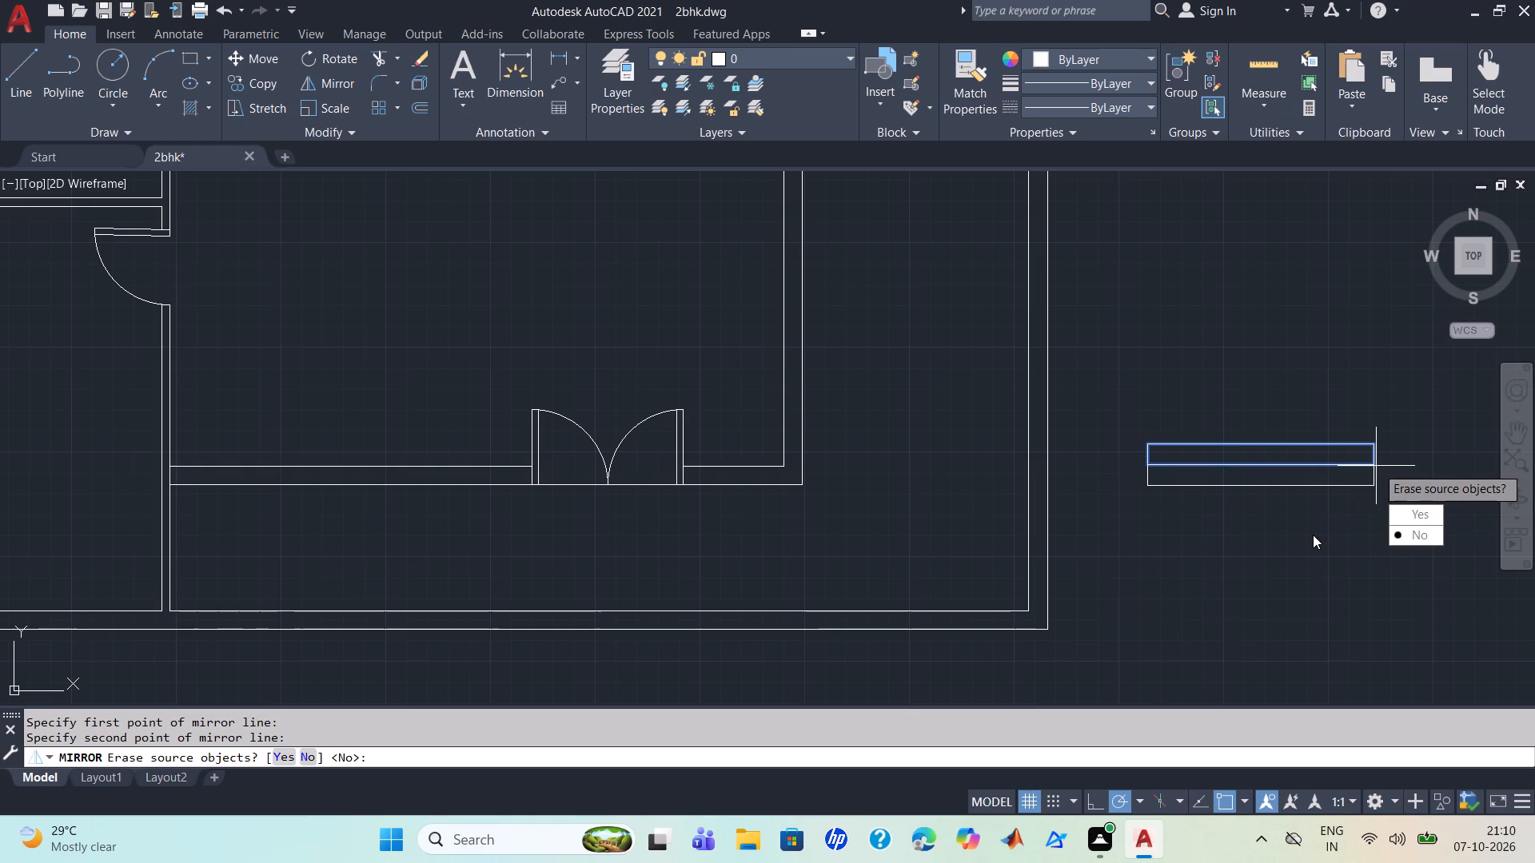
{"action": "left_click_drag", "start_coordinate": [1399, 535], "coordinate": [1376, 466]}
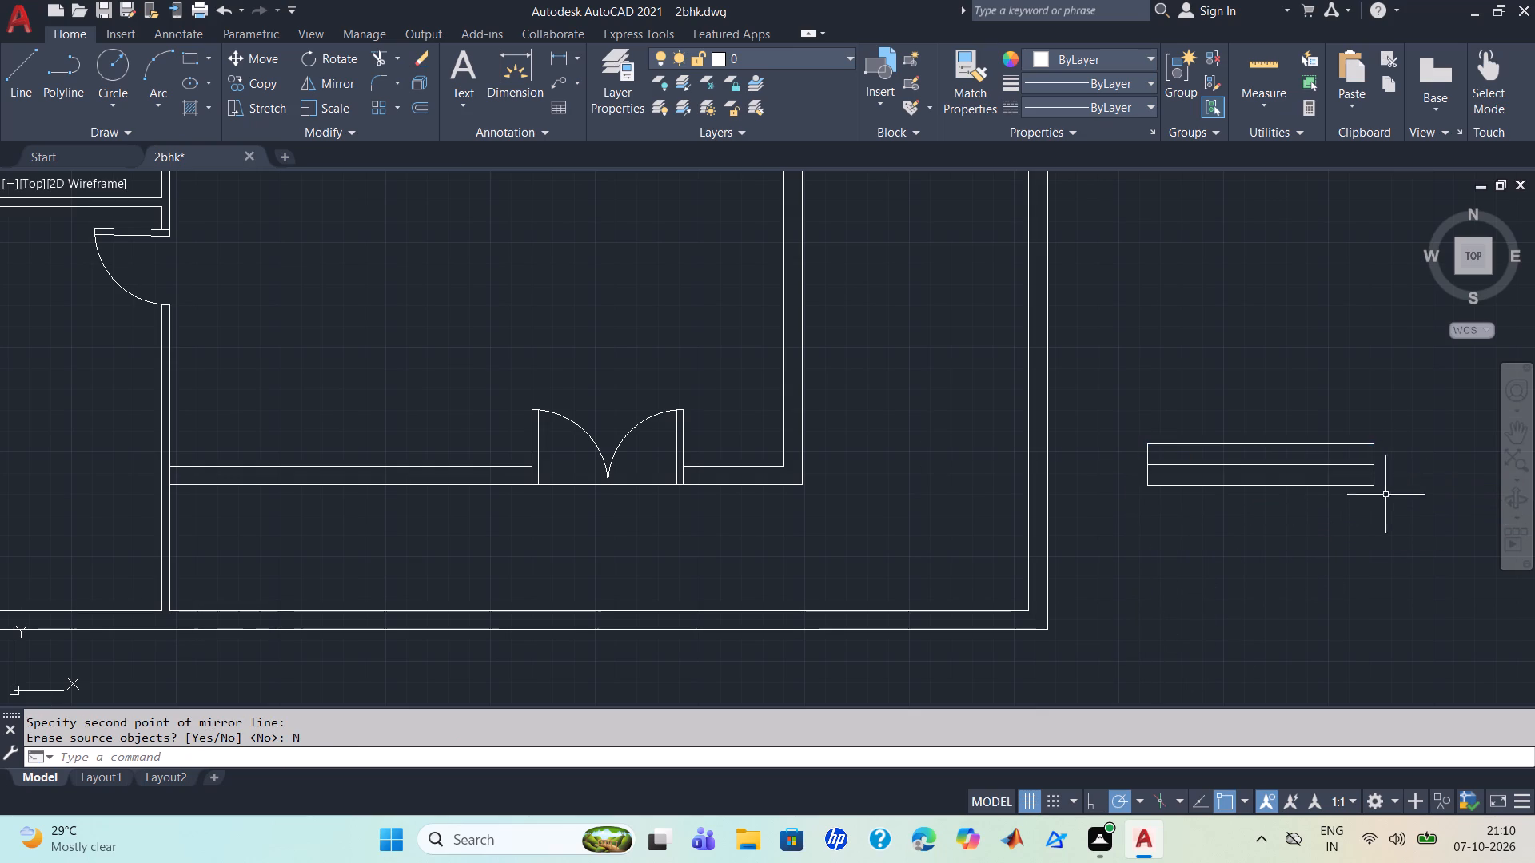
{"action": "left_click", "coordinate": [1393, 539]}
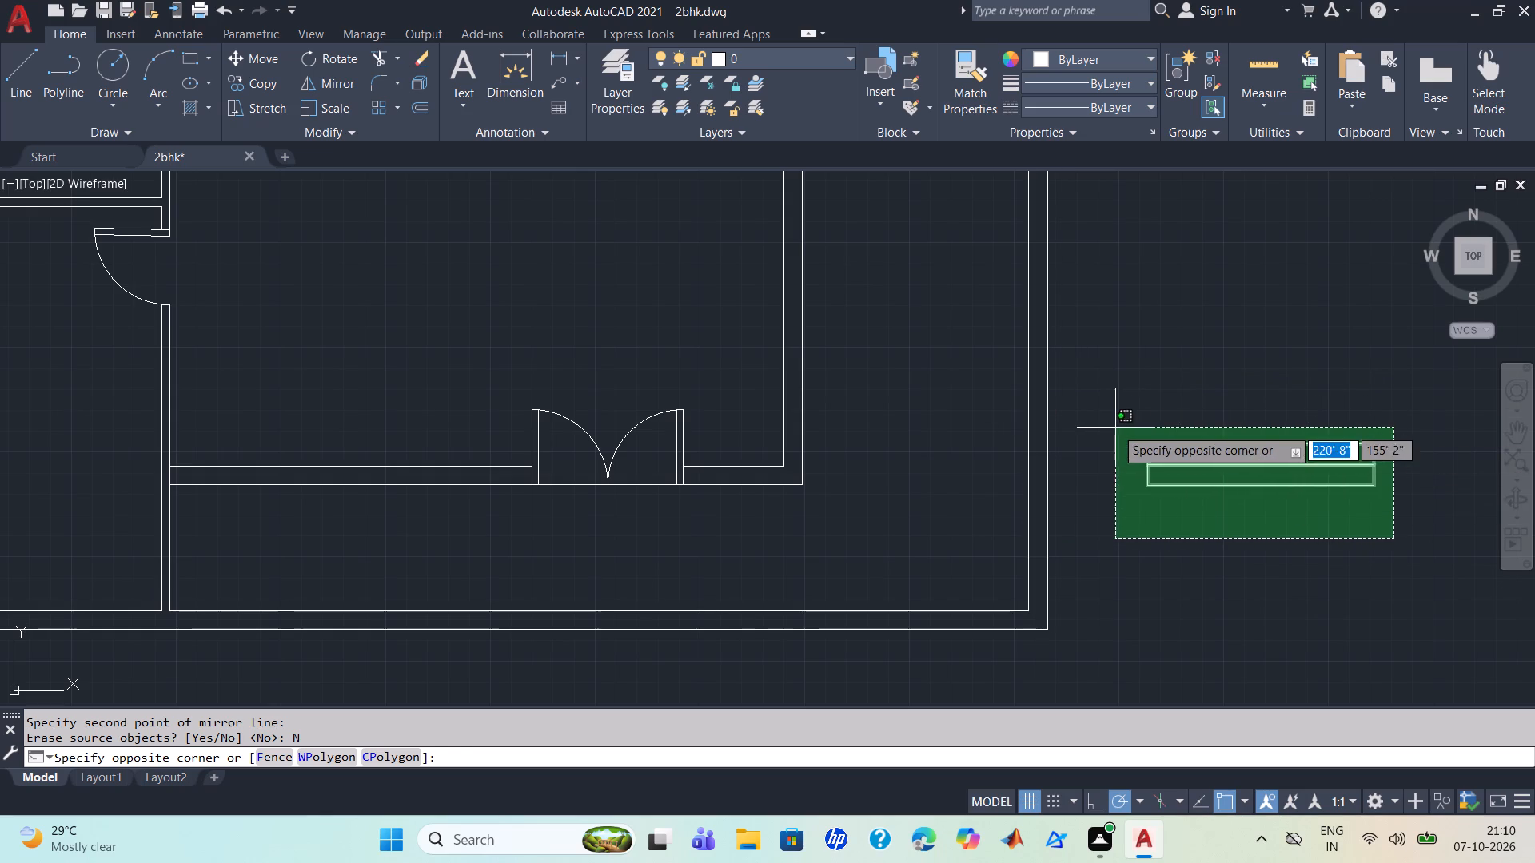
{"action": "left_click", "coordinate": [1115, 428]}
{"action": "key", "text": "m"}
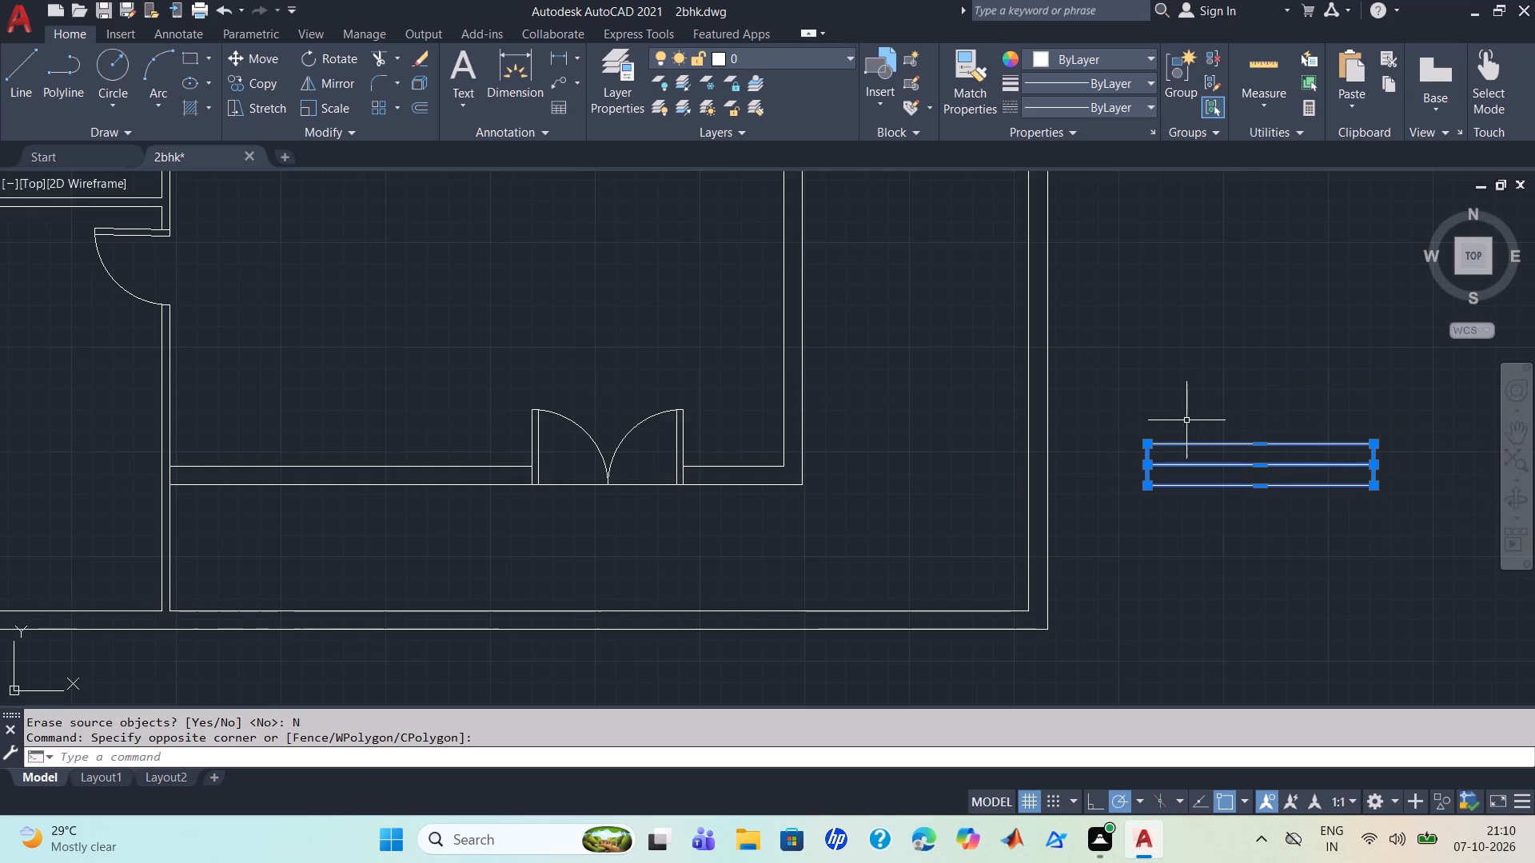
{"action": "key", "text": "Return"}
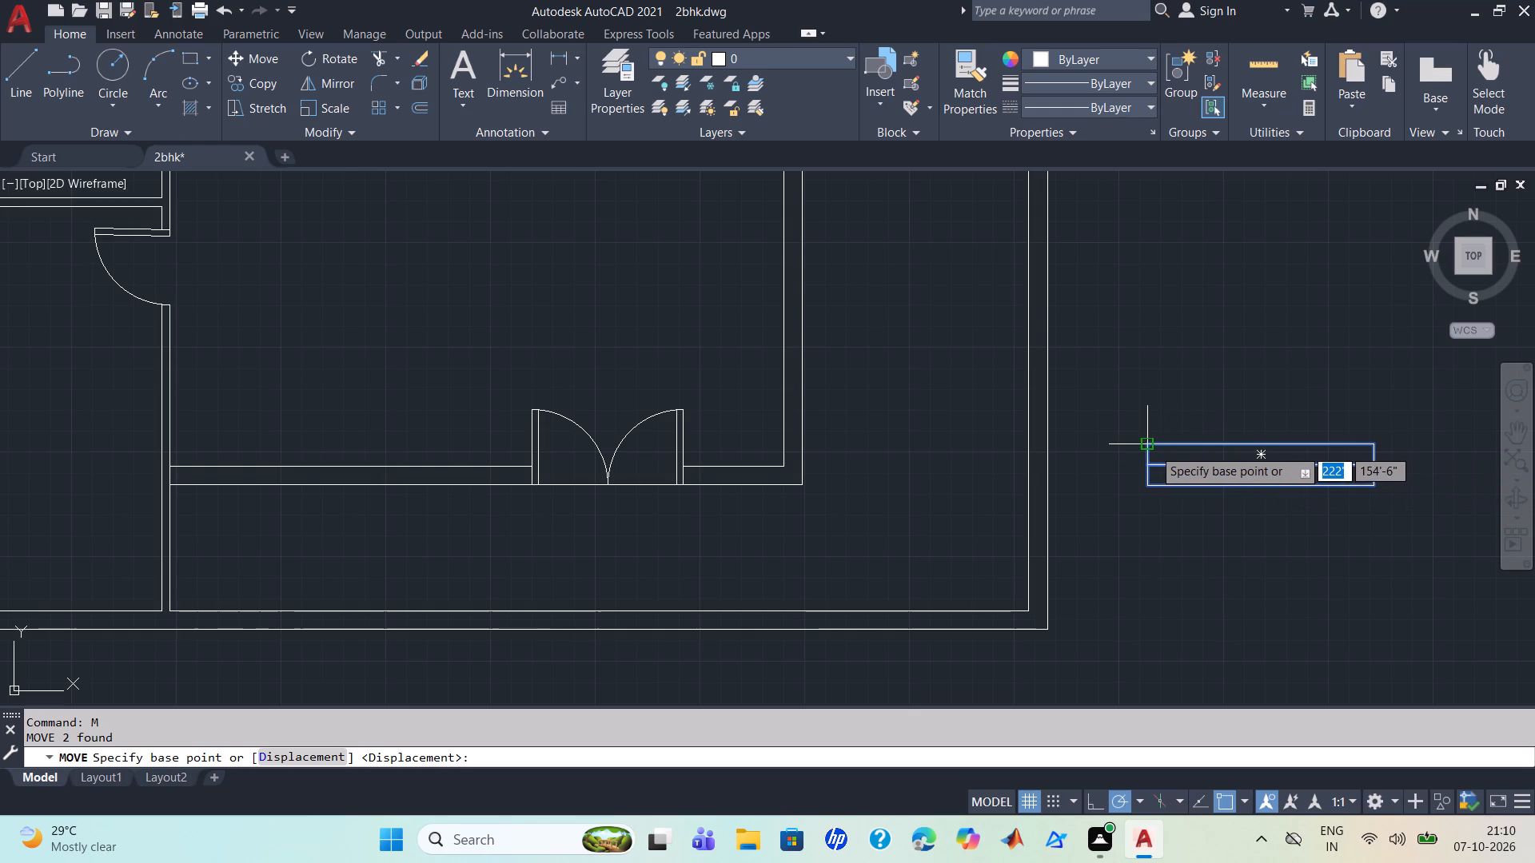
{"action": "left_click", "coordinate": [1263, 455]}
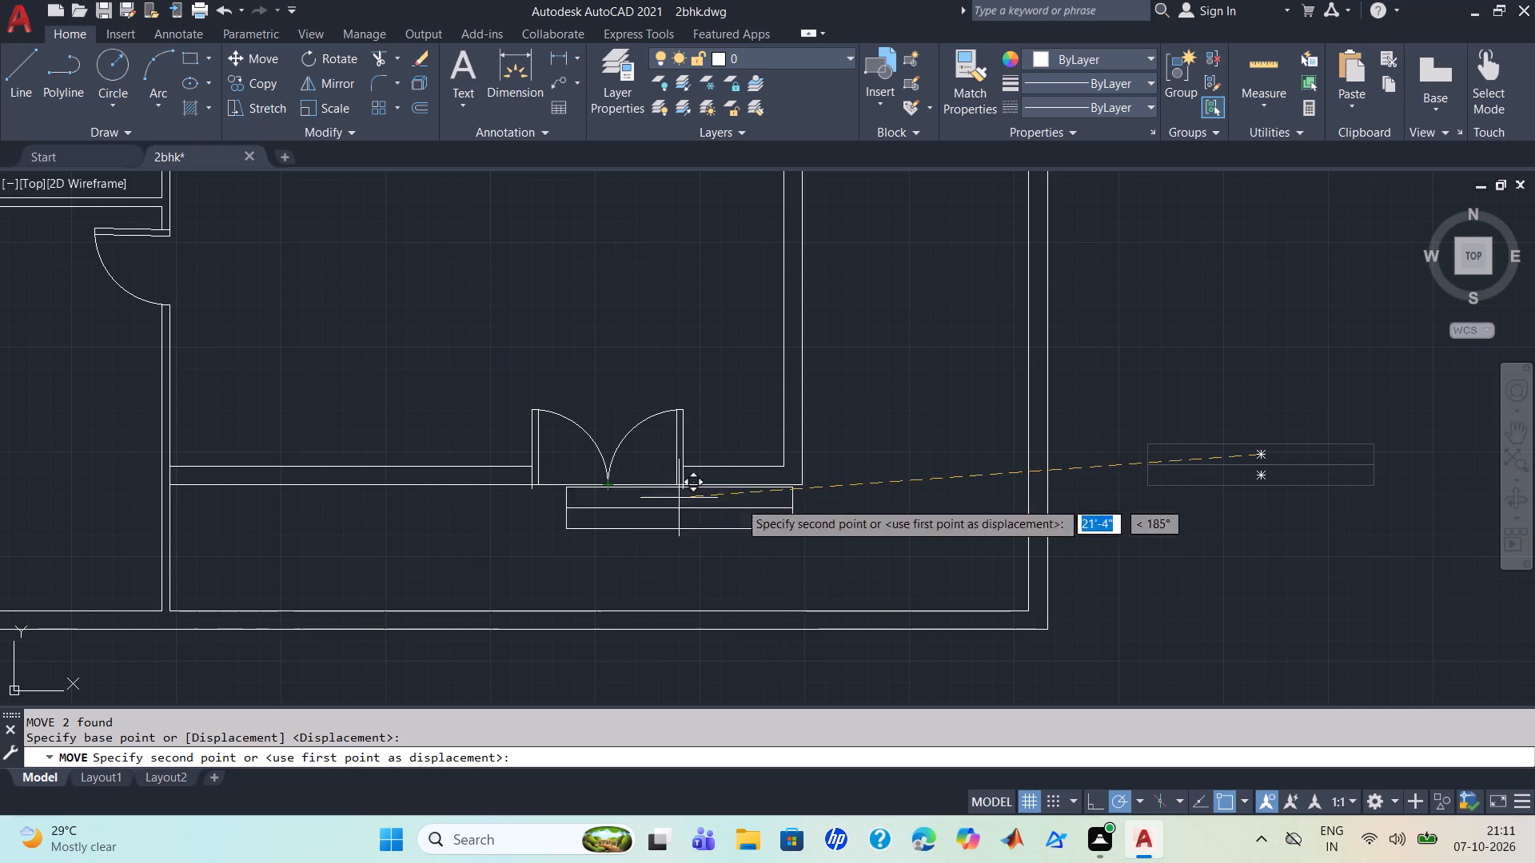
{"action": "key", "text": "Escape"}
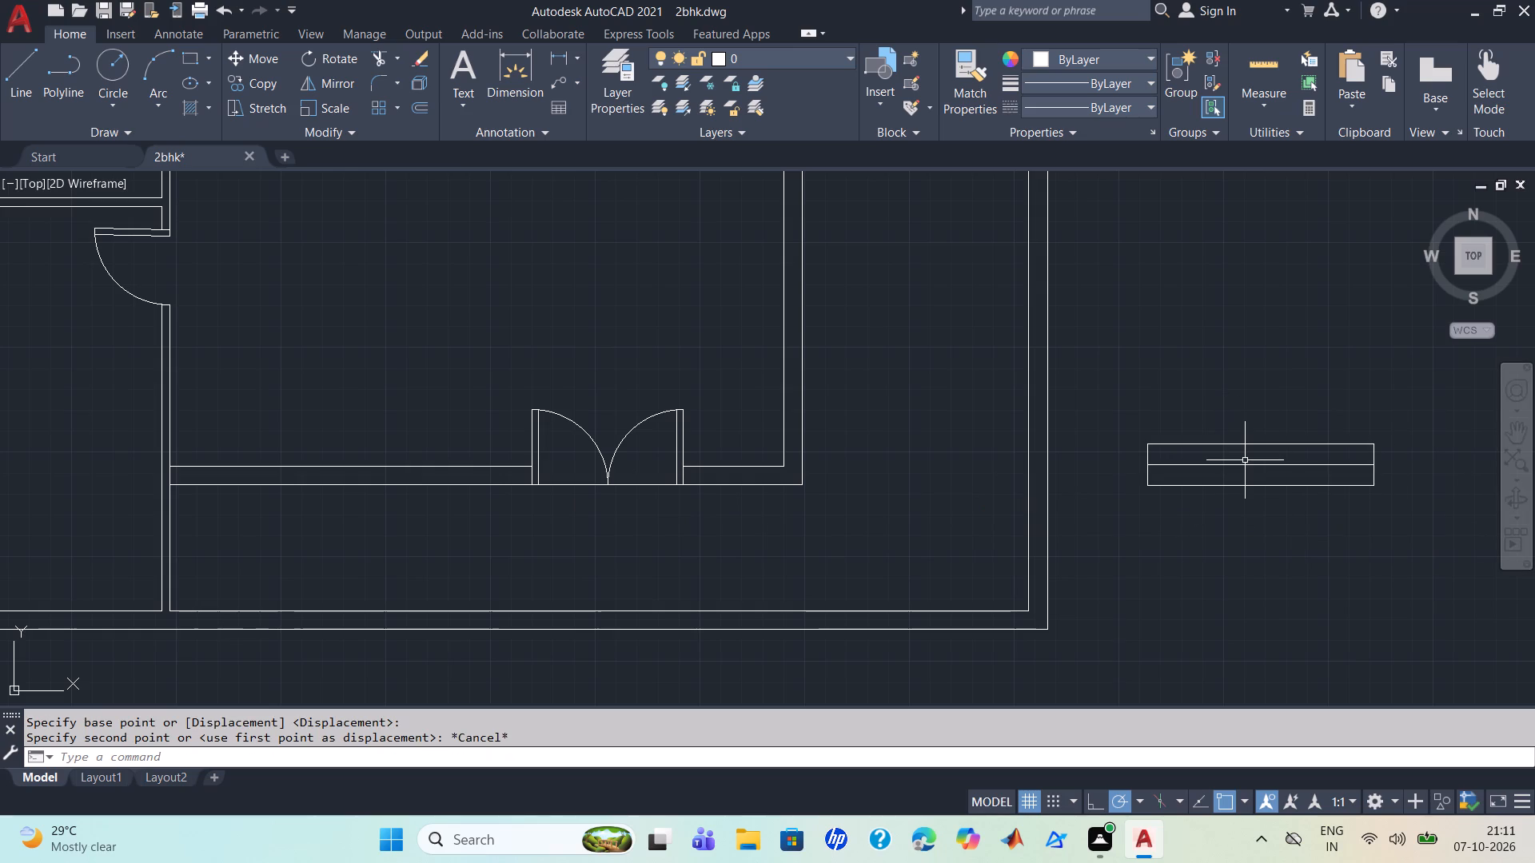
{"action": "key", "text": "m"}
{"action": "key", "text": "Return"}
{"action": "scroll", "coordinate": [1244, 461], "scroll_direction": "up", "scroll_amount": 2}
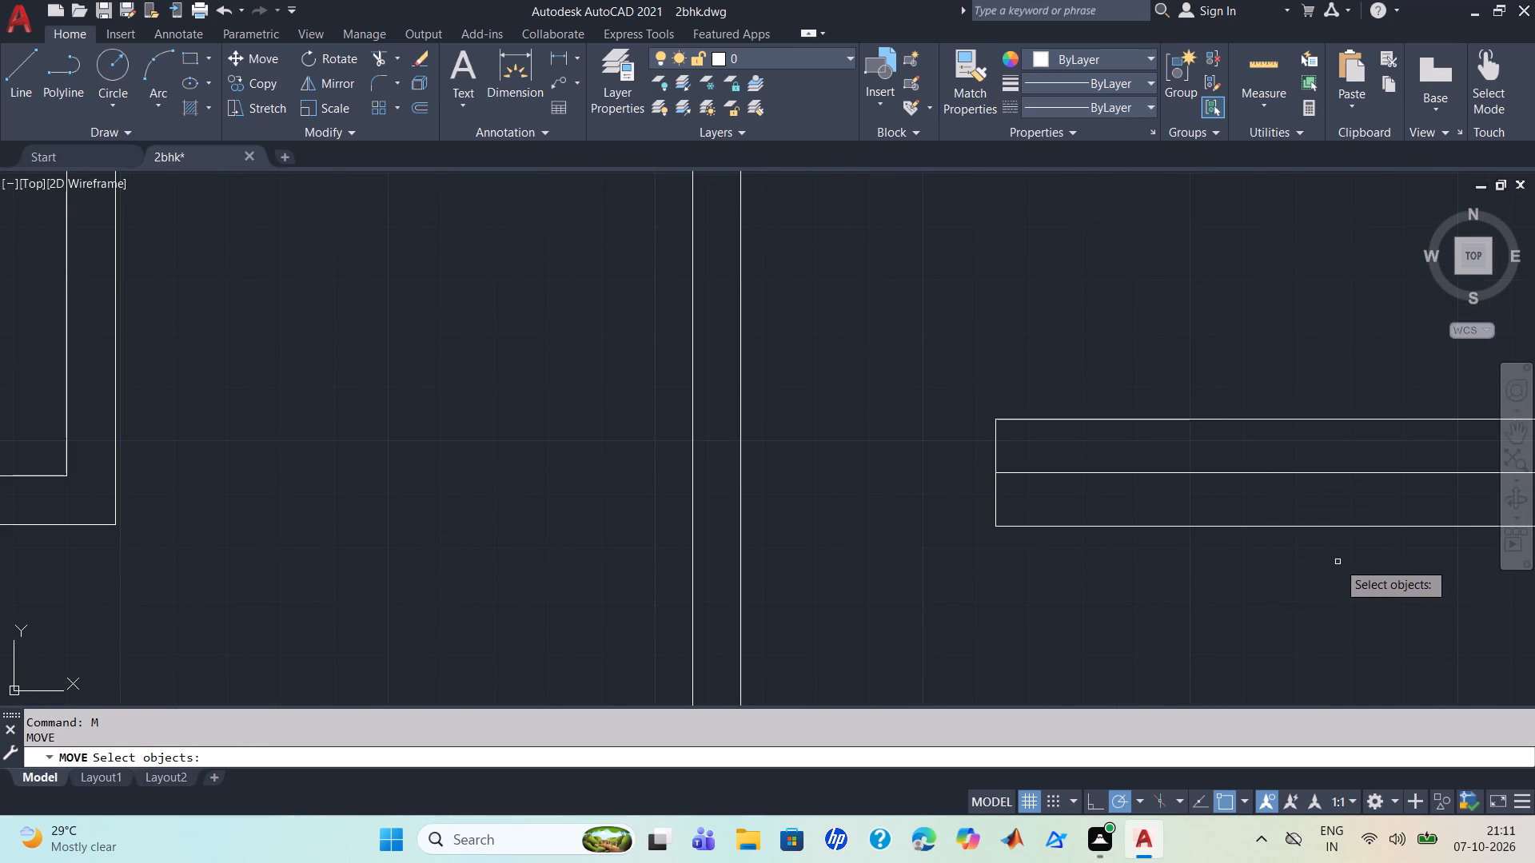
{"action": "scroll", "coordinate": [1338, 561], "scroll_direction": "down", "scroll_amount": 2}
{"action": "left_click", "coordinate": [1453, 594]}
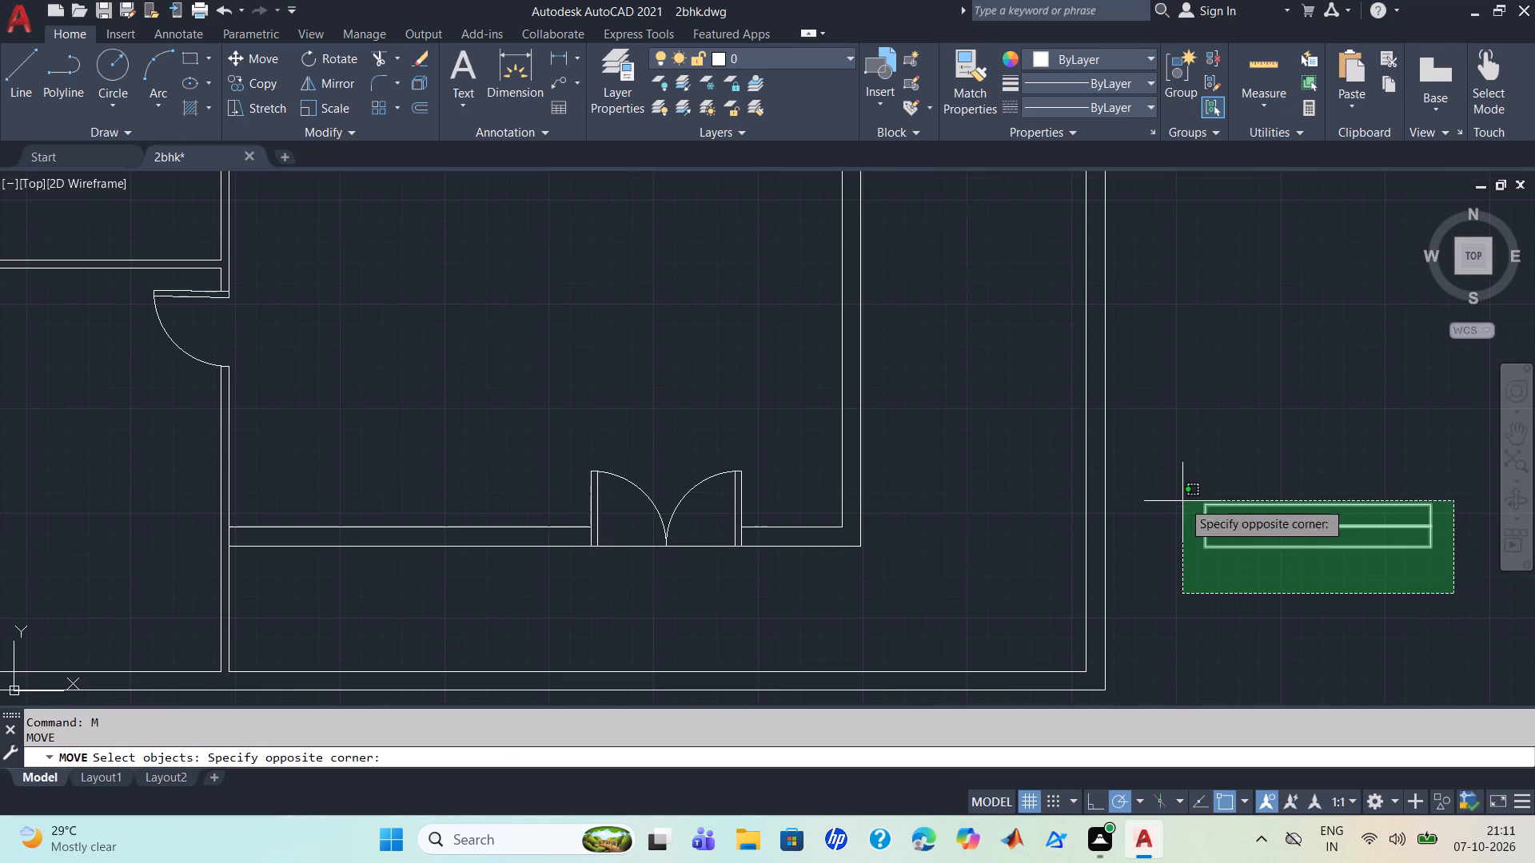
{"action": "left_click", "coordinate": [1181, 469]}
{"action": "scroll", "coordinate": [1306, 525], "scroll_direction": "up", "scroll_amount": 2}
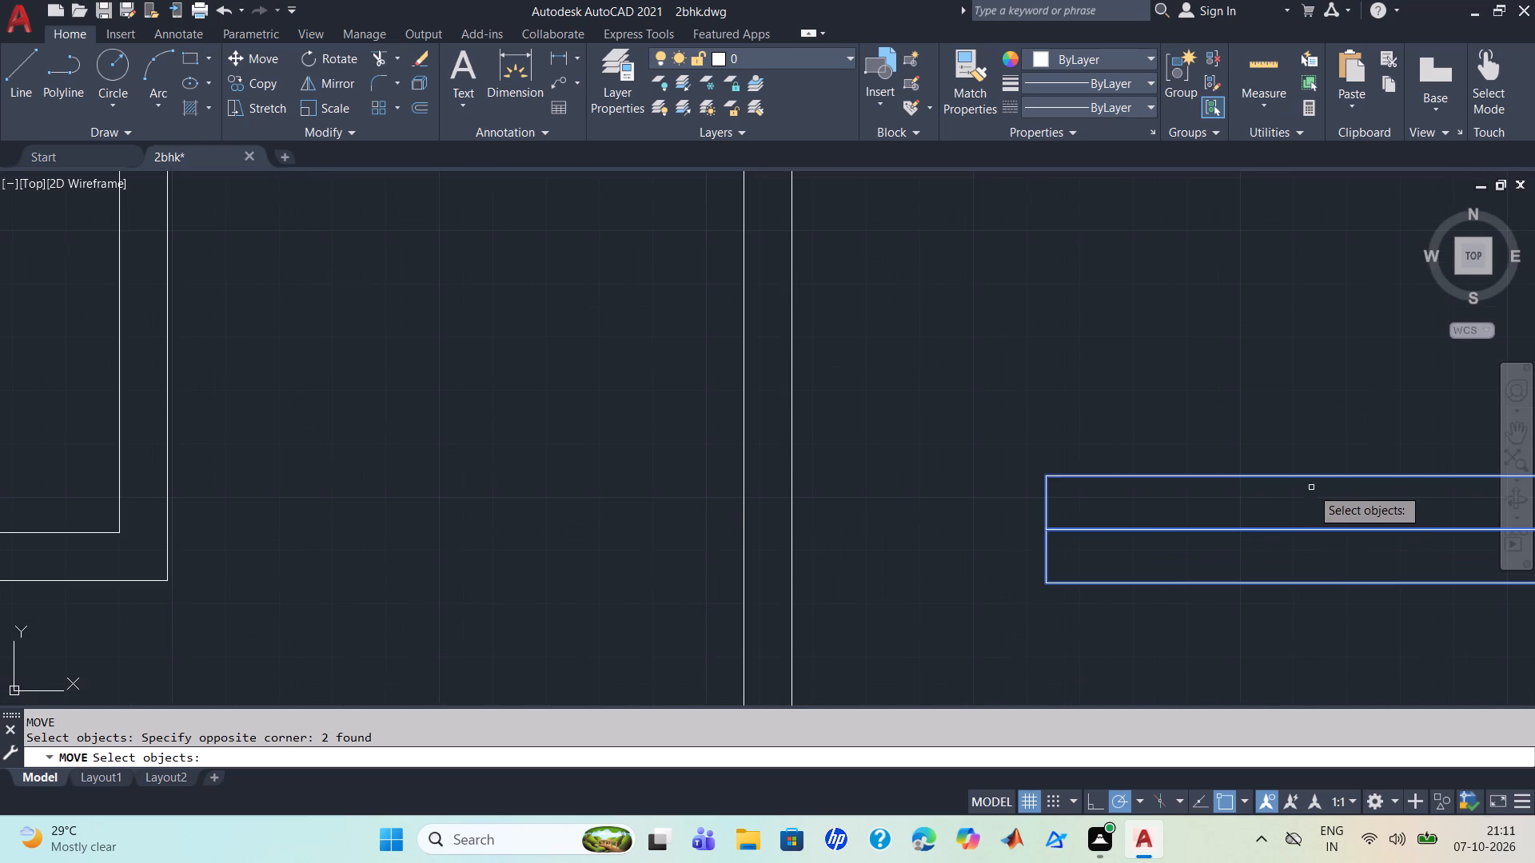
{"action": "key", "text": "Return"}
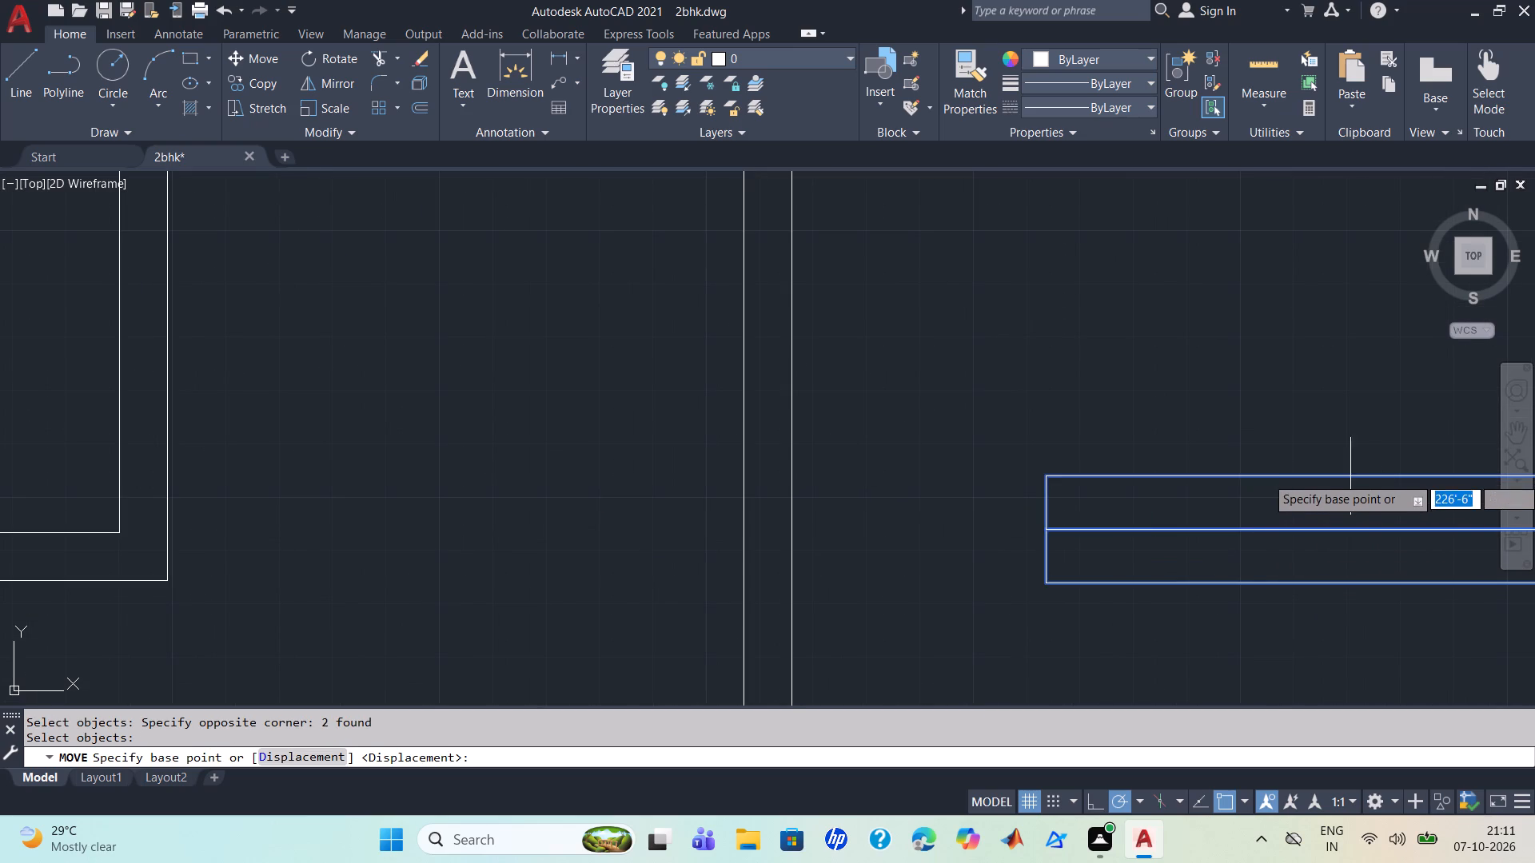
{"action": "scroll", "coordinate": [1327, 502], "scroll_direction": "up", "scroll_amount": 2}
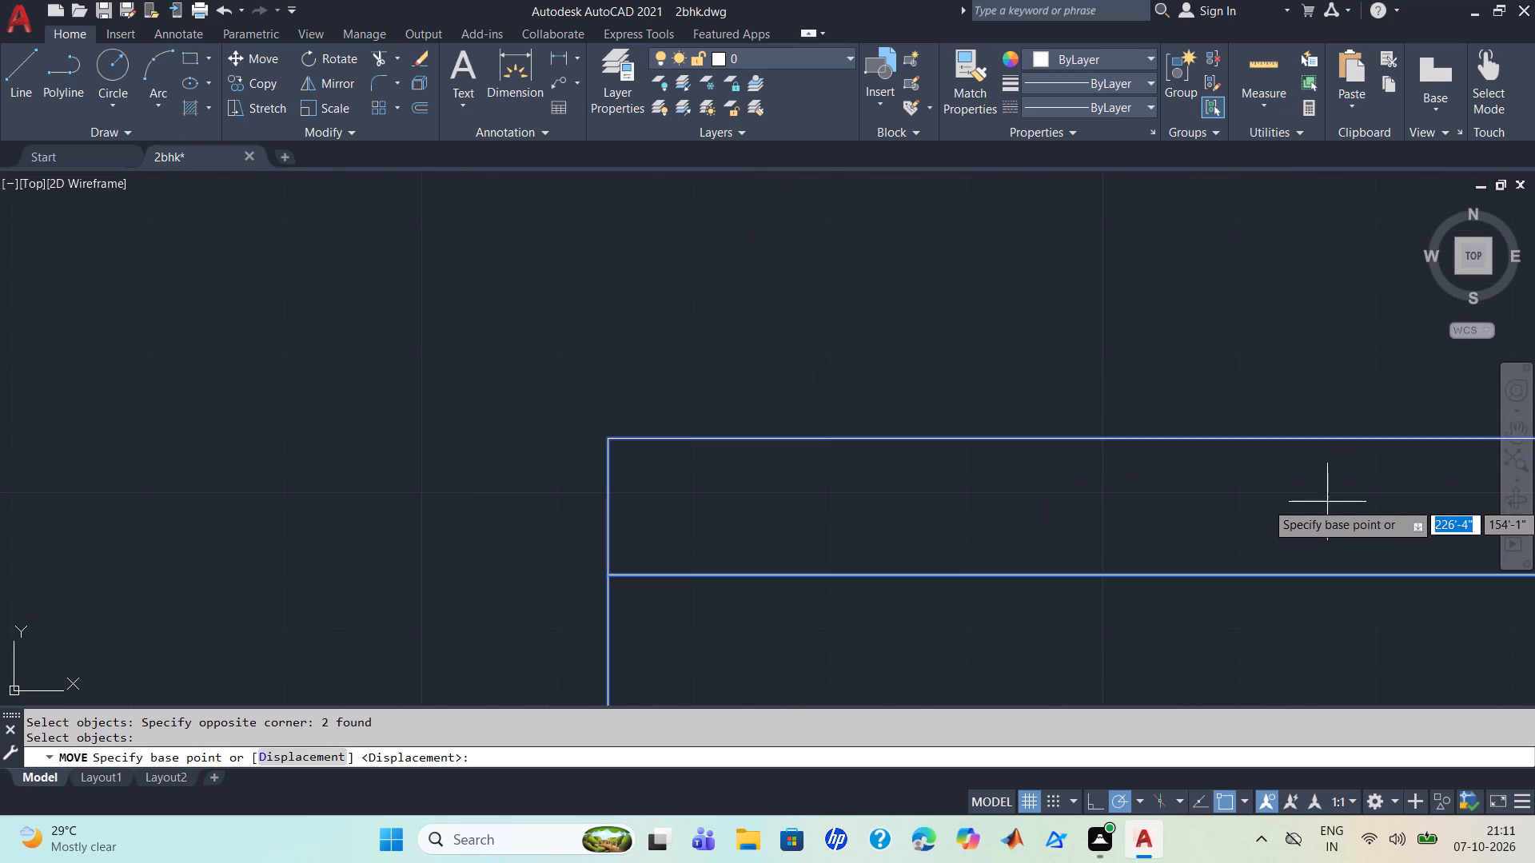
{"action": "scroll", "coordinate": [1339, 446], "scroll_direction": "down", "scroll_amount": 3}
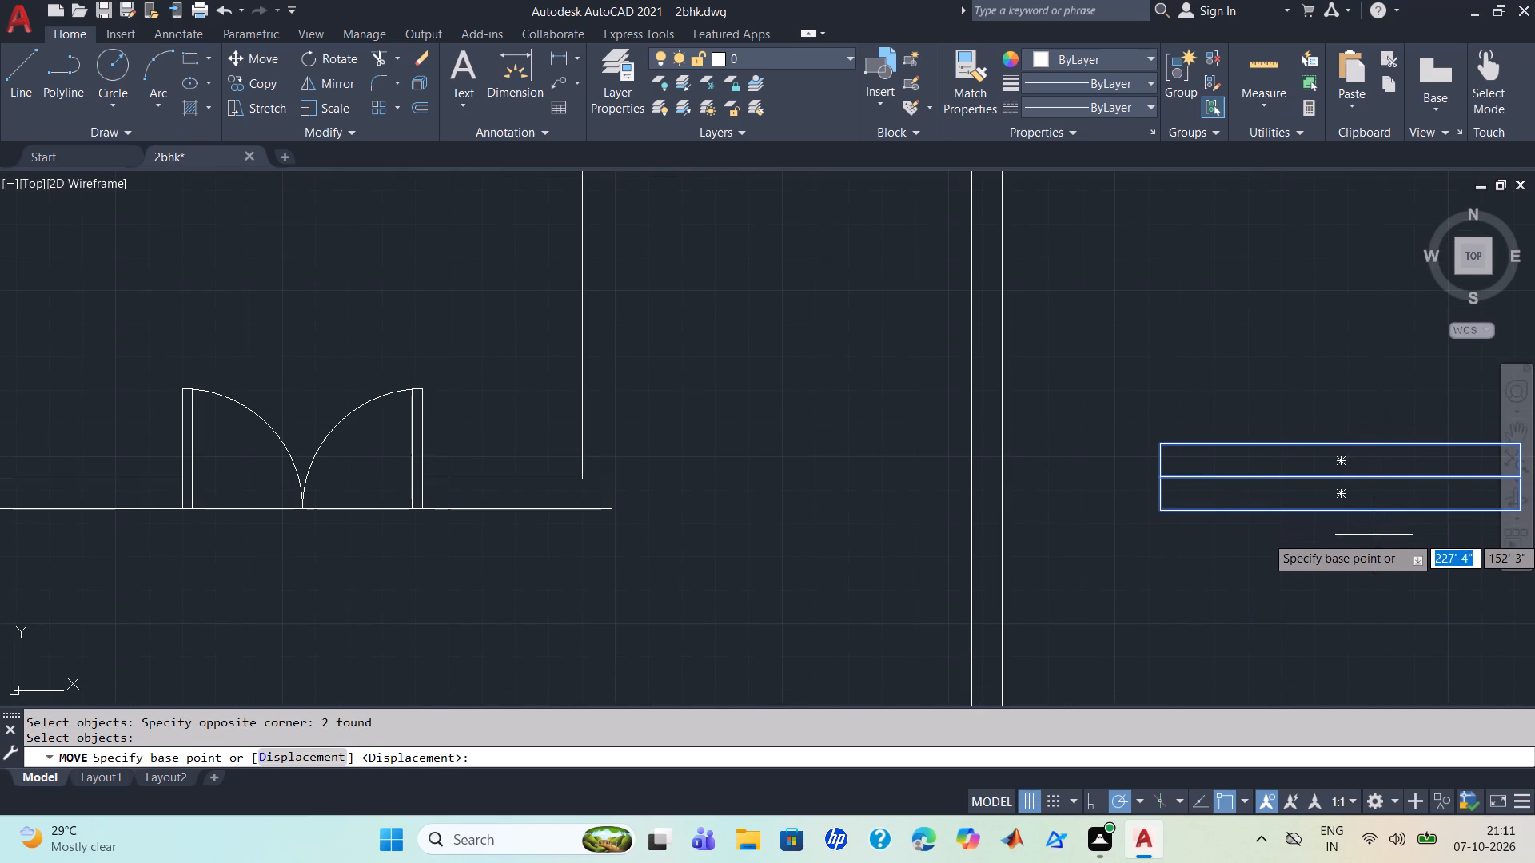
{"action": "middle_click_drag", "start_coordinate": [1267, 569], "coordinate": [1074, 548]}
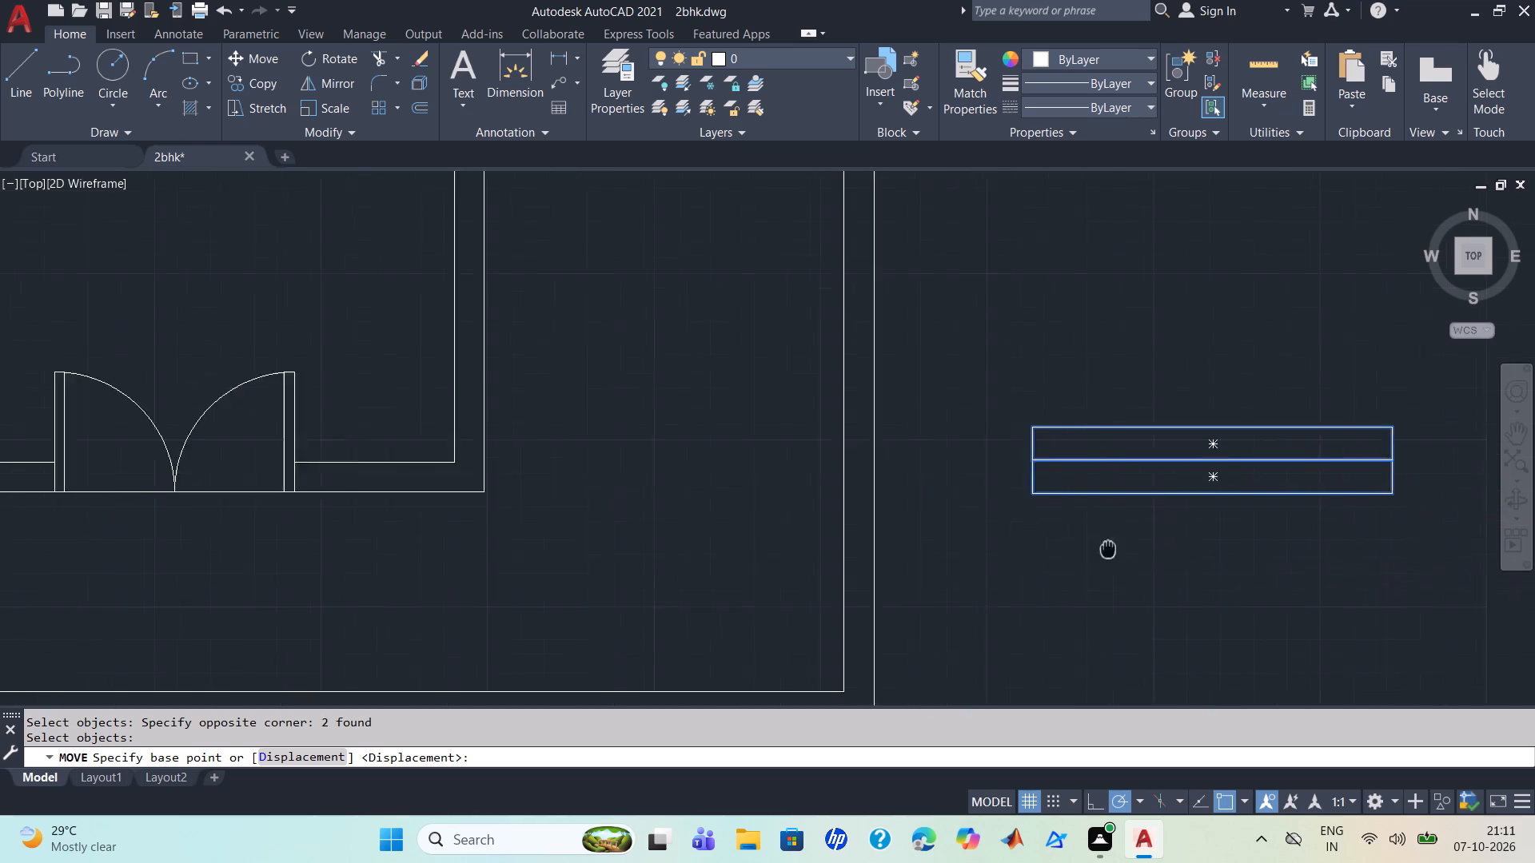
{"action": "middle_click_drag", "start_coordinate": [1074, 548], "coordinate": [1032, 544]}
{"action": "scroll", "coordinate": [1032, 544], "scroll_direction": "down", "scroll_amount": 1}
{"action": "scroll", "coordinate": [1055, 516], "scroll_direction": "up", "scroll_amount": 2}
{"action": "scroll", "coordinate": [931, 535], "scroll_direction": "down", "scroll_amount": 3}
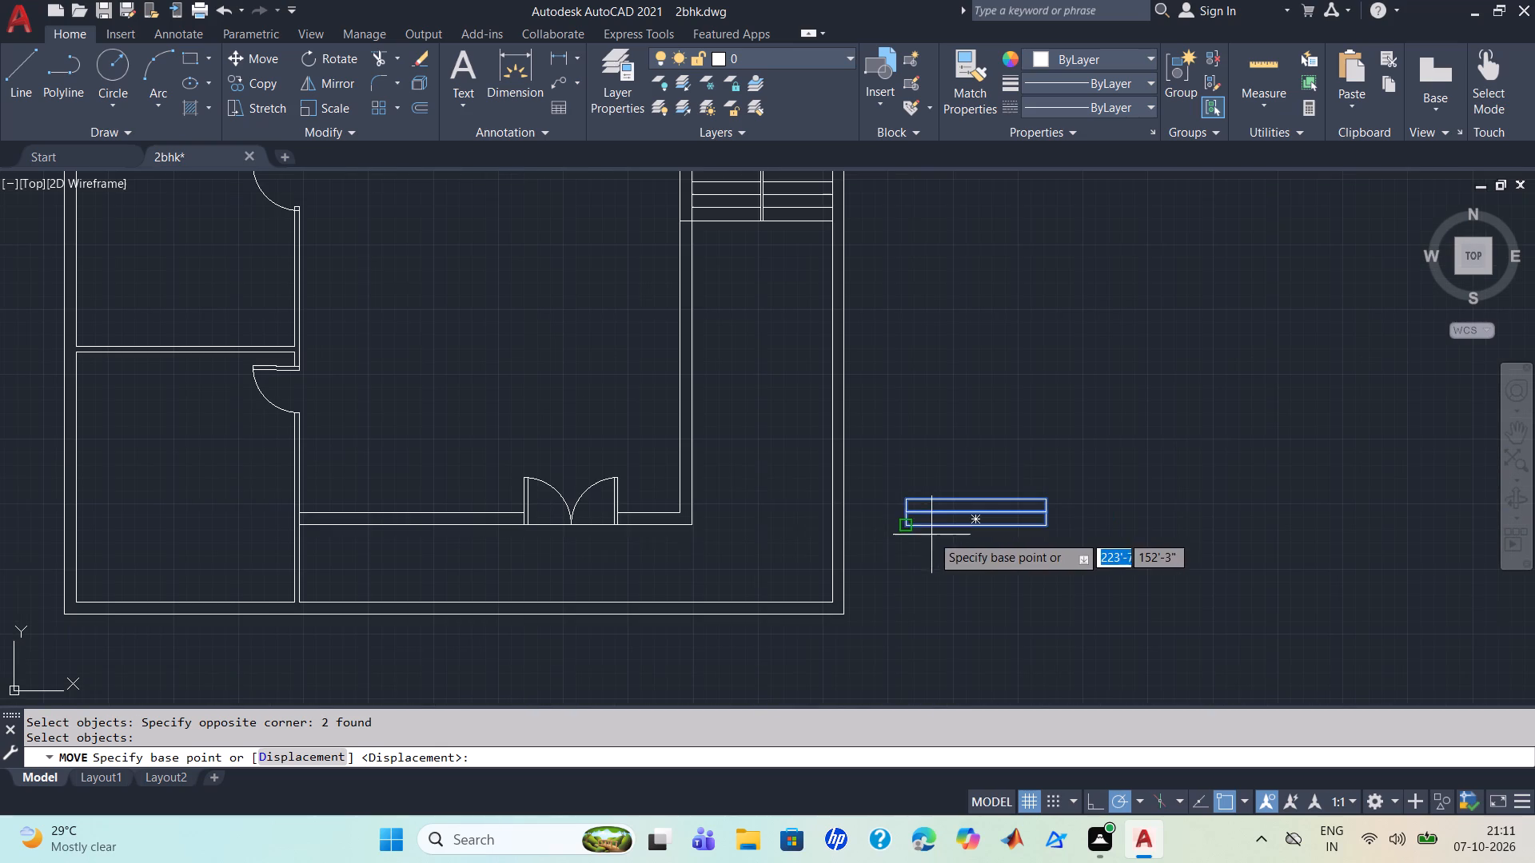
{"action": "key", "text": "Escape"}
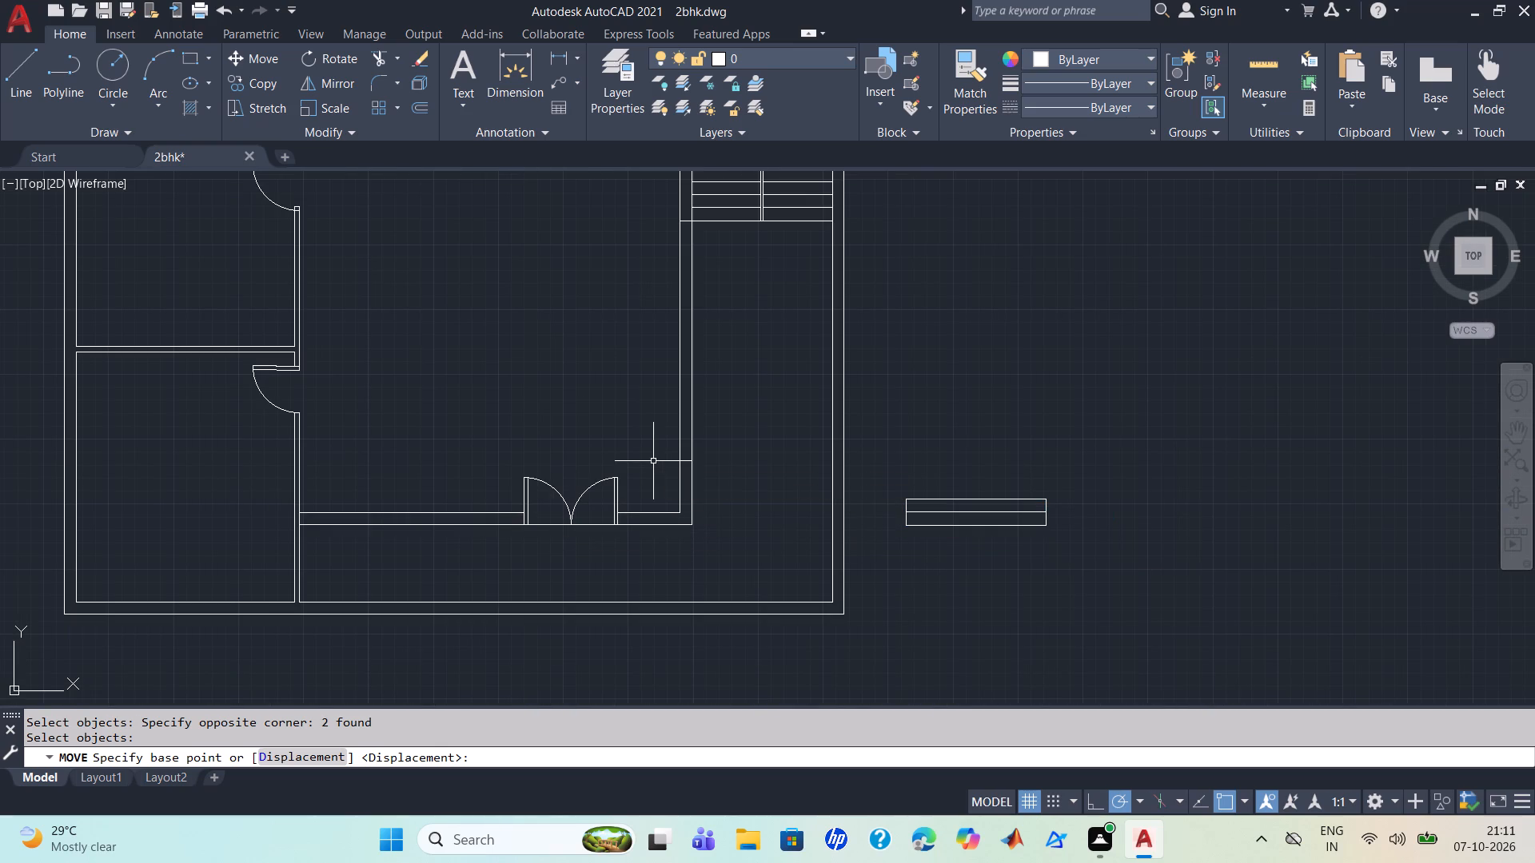
Draw a window symbol about 1'-8" wide across the 9" wall east of the double door, with two parallel lines inside.
{"action": "key", "text": "l"}
{"action": "key", "text": "Return"}
{"action": "scroll", "coordinate": [620, 580], "scroll_direction": "up", "scroll_amount": 2}
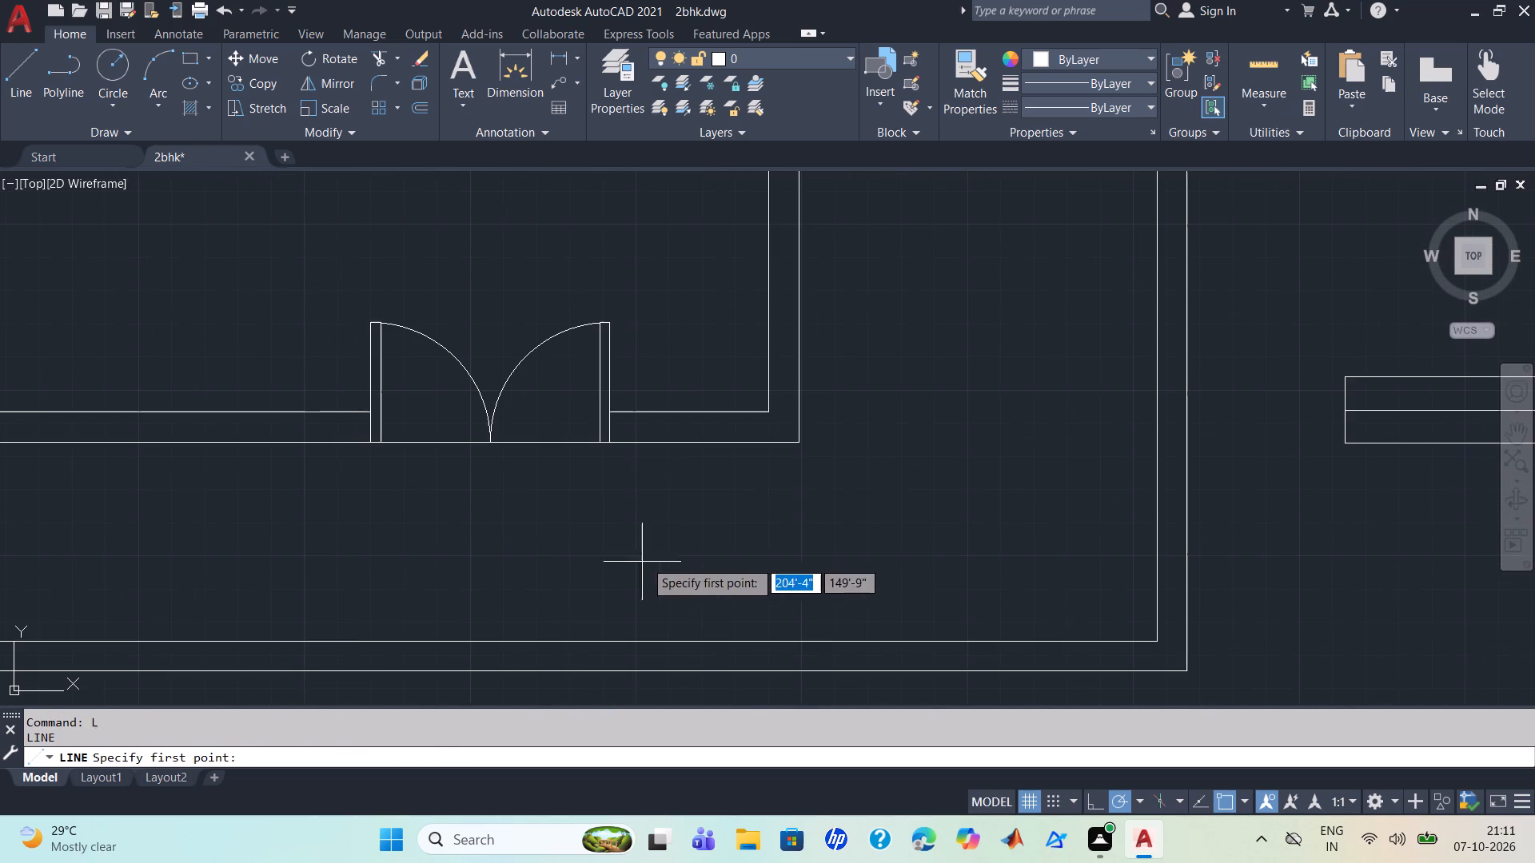
{"action": "left_click", "coordinate": [652, 443]}
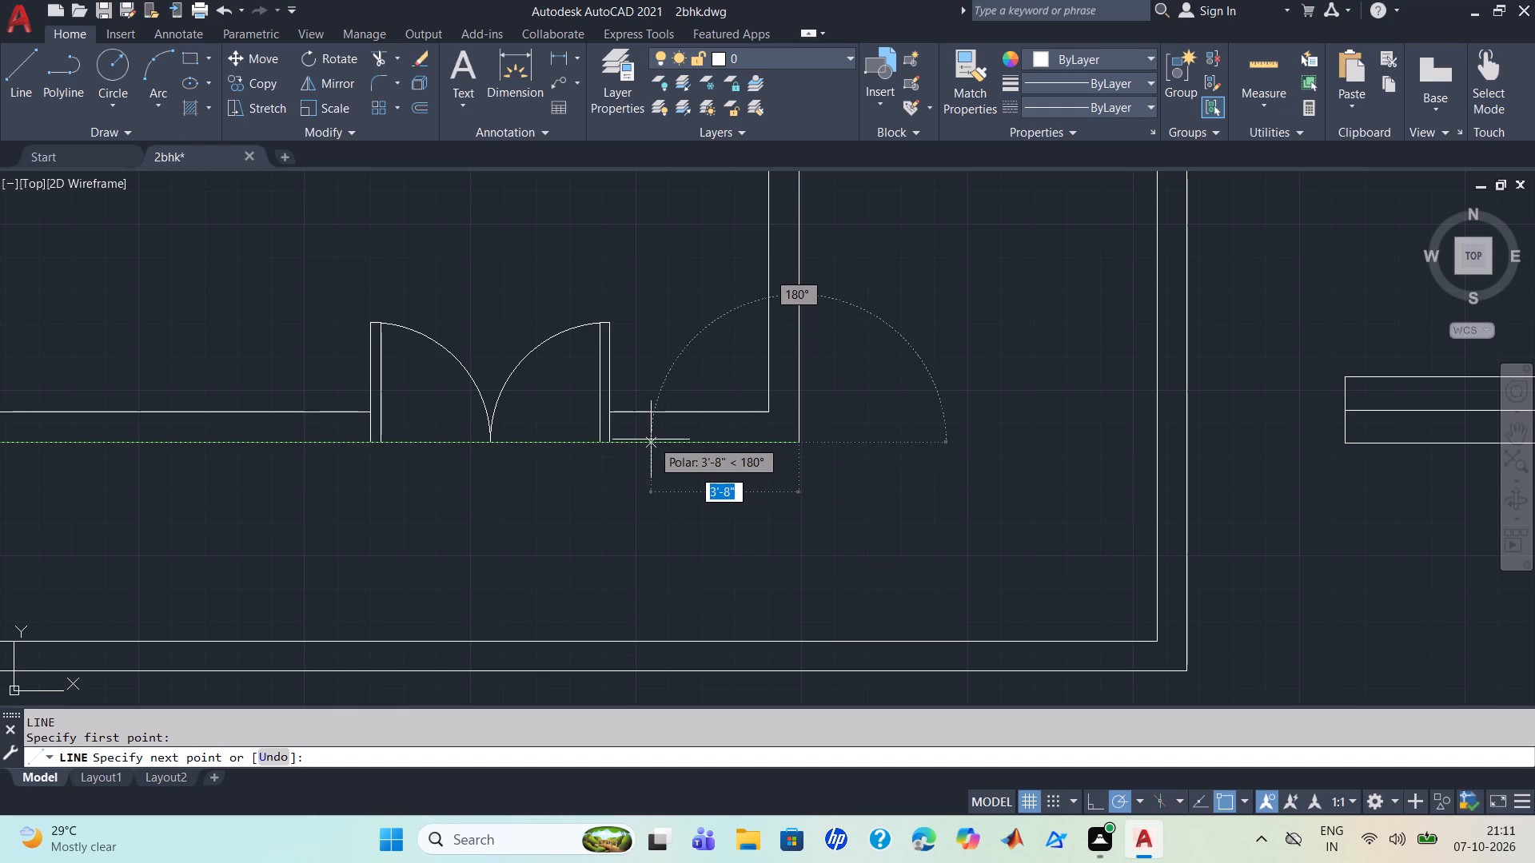
{"action": "scroll", "coordinate": [721, 444], "scroll_direction": "up", "scroll_amount": 3}
{"action": "left_click", "coordinate": [718, 440]}
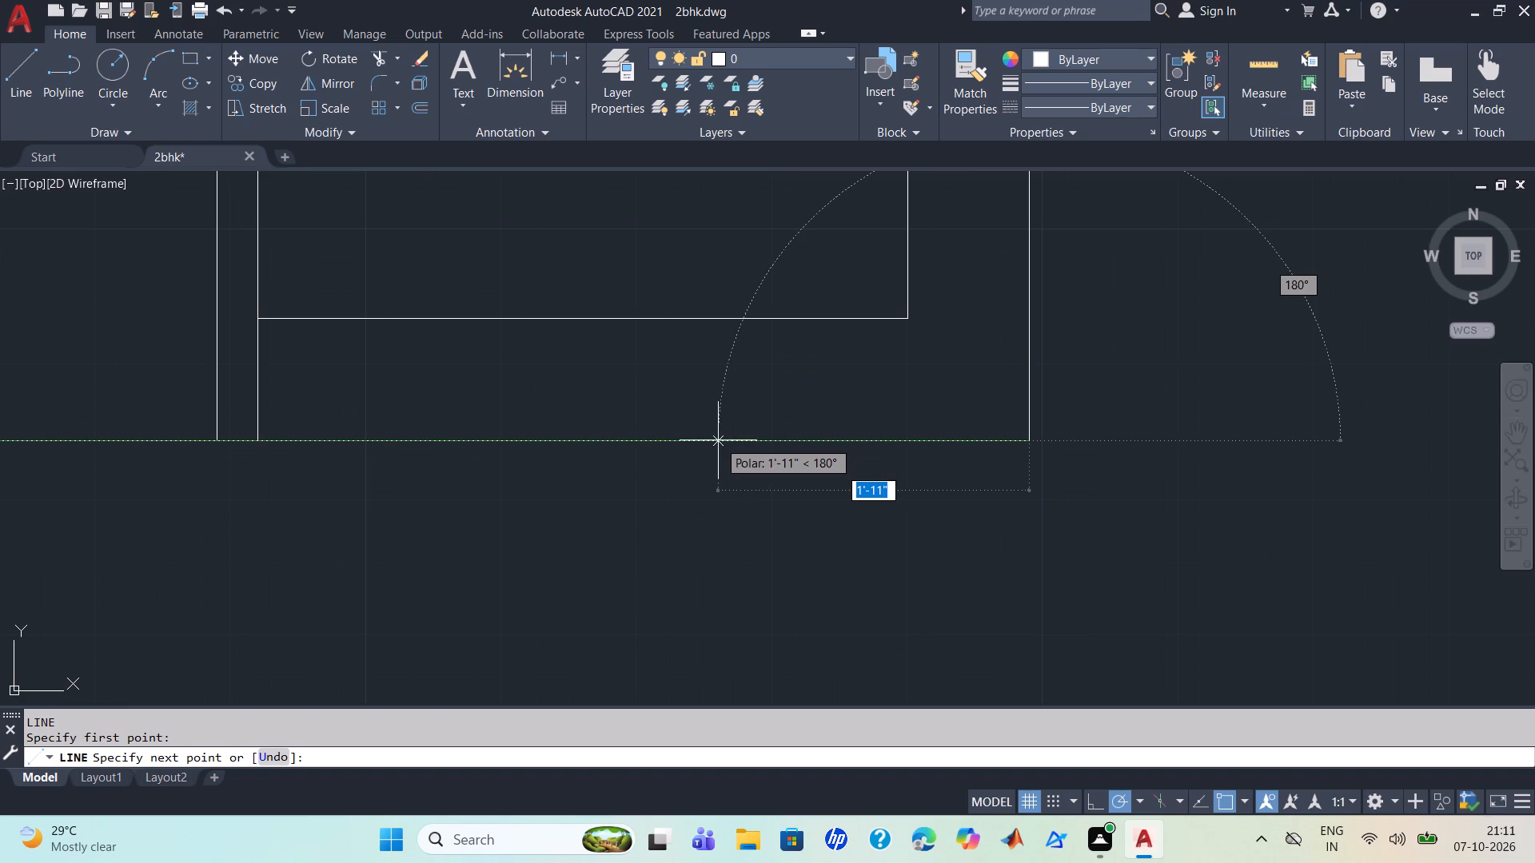
{"action": "left_click", "coordinate": [720, 318]}
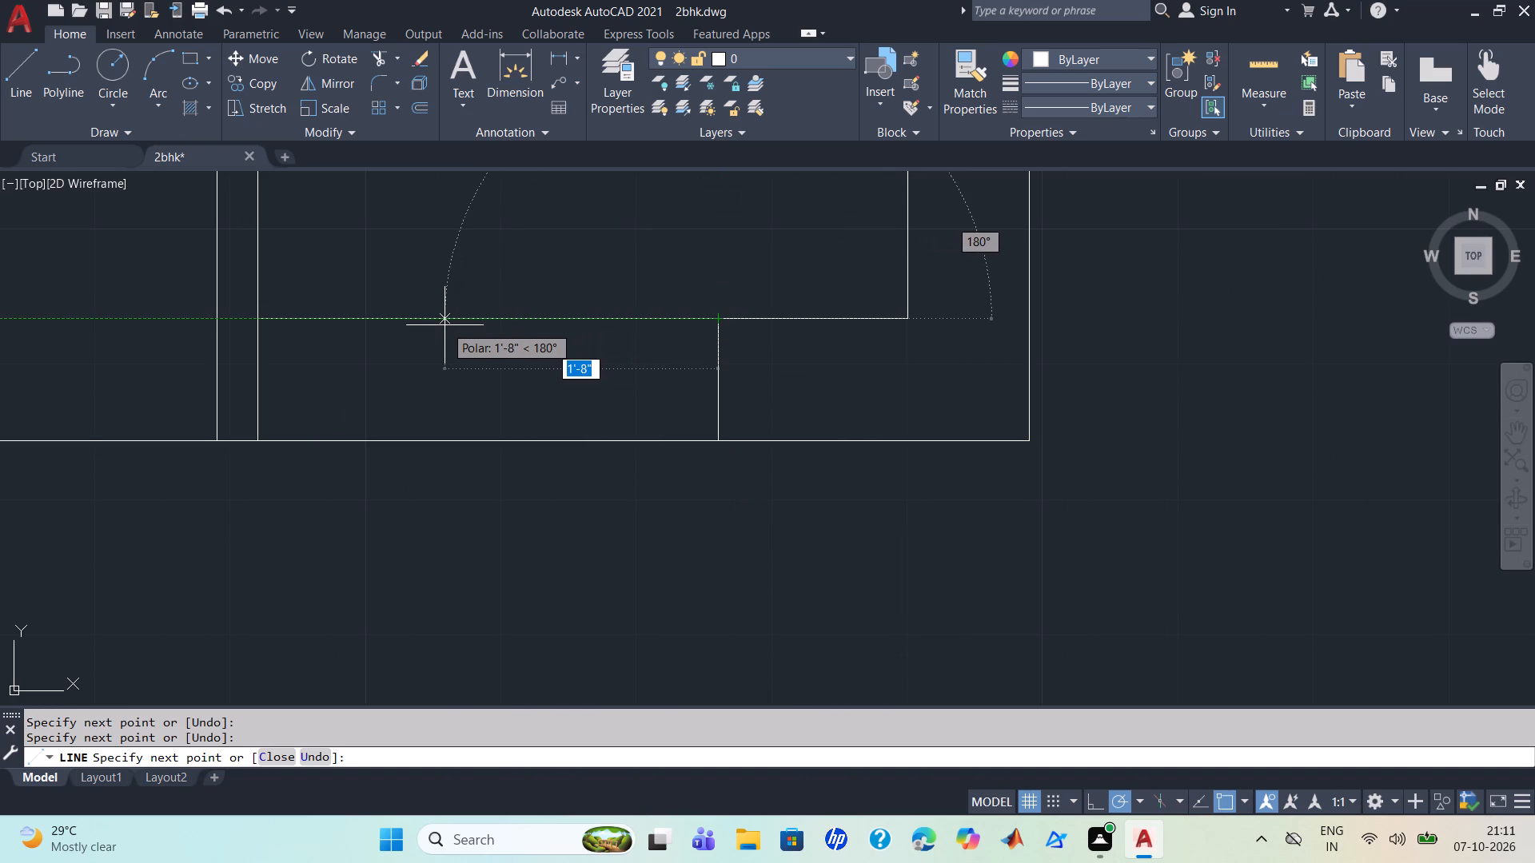
{"action": "left_click", "coordinate": [441, 326]}
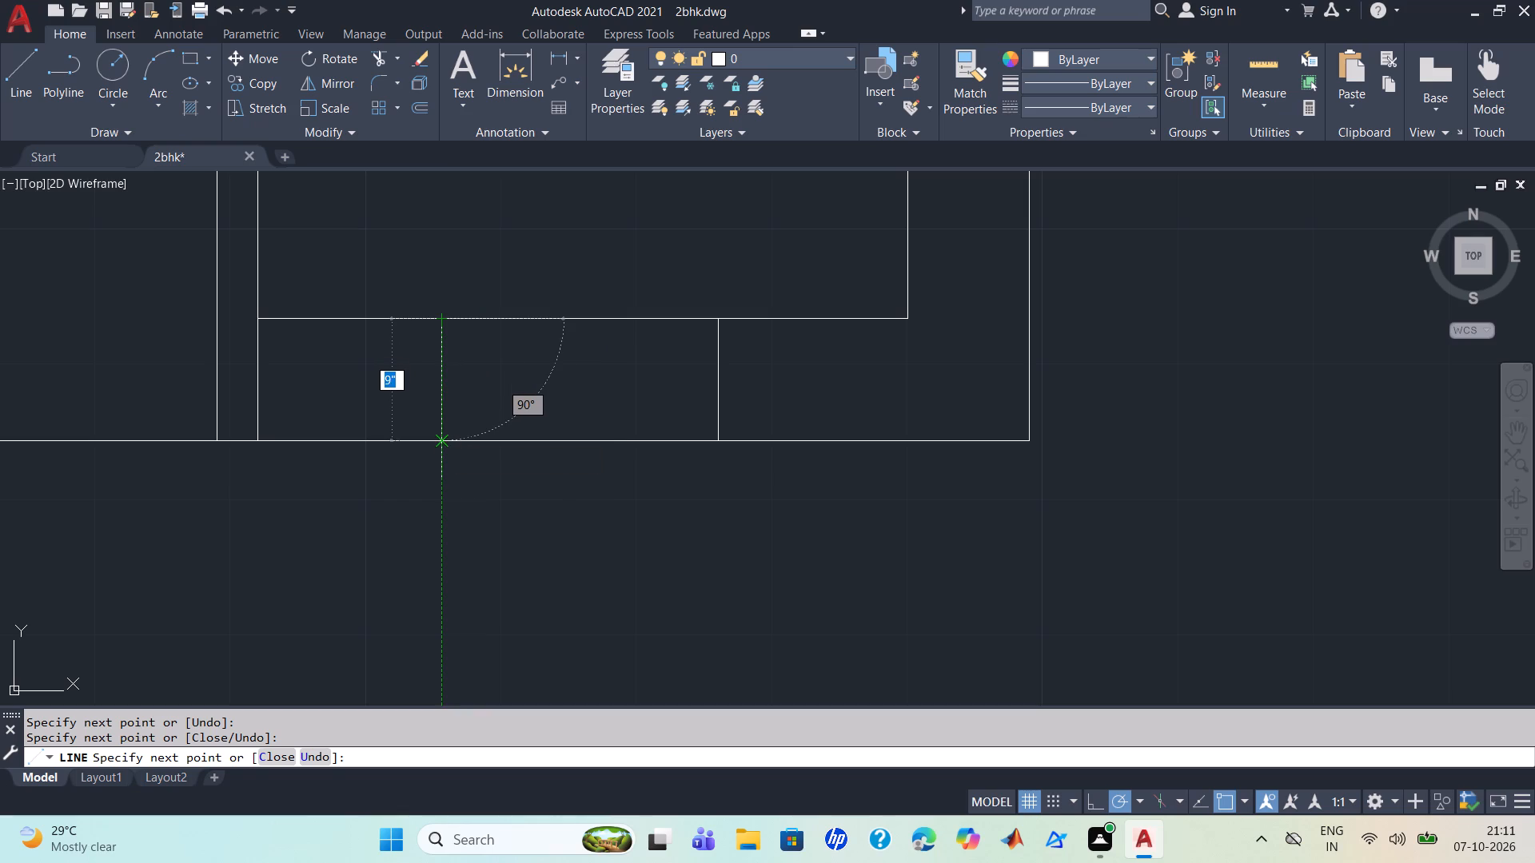
{"action": "left_click", "coordinate": [441, 435]}
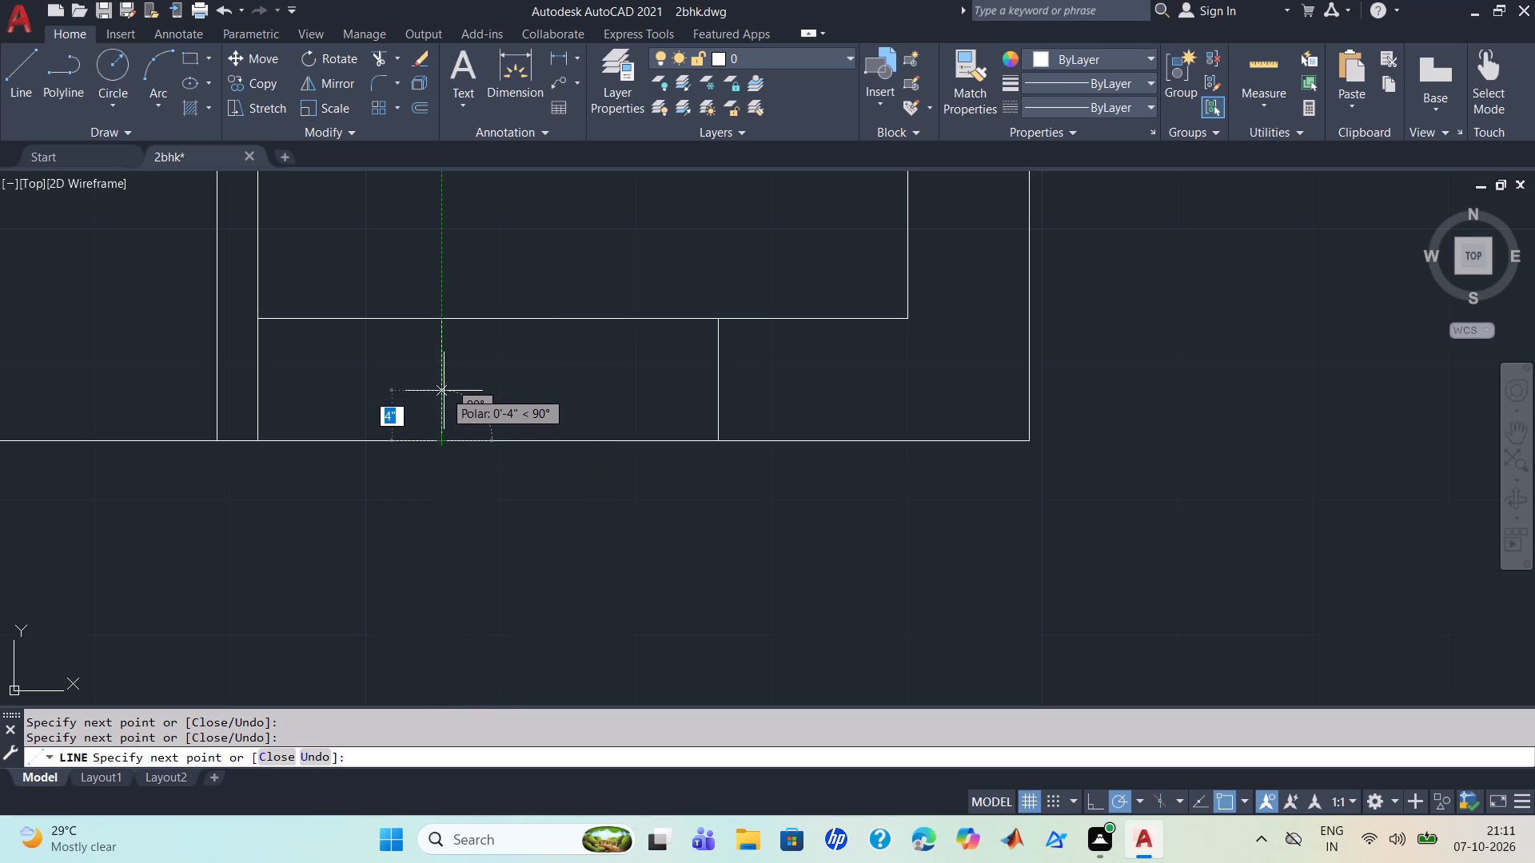
{"action": "left_click", "coordinate": [441, 391]}
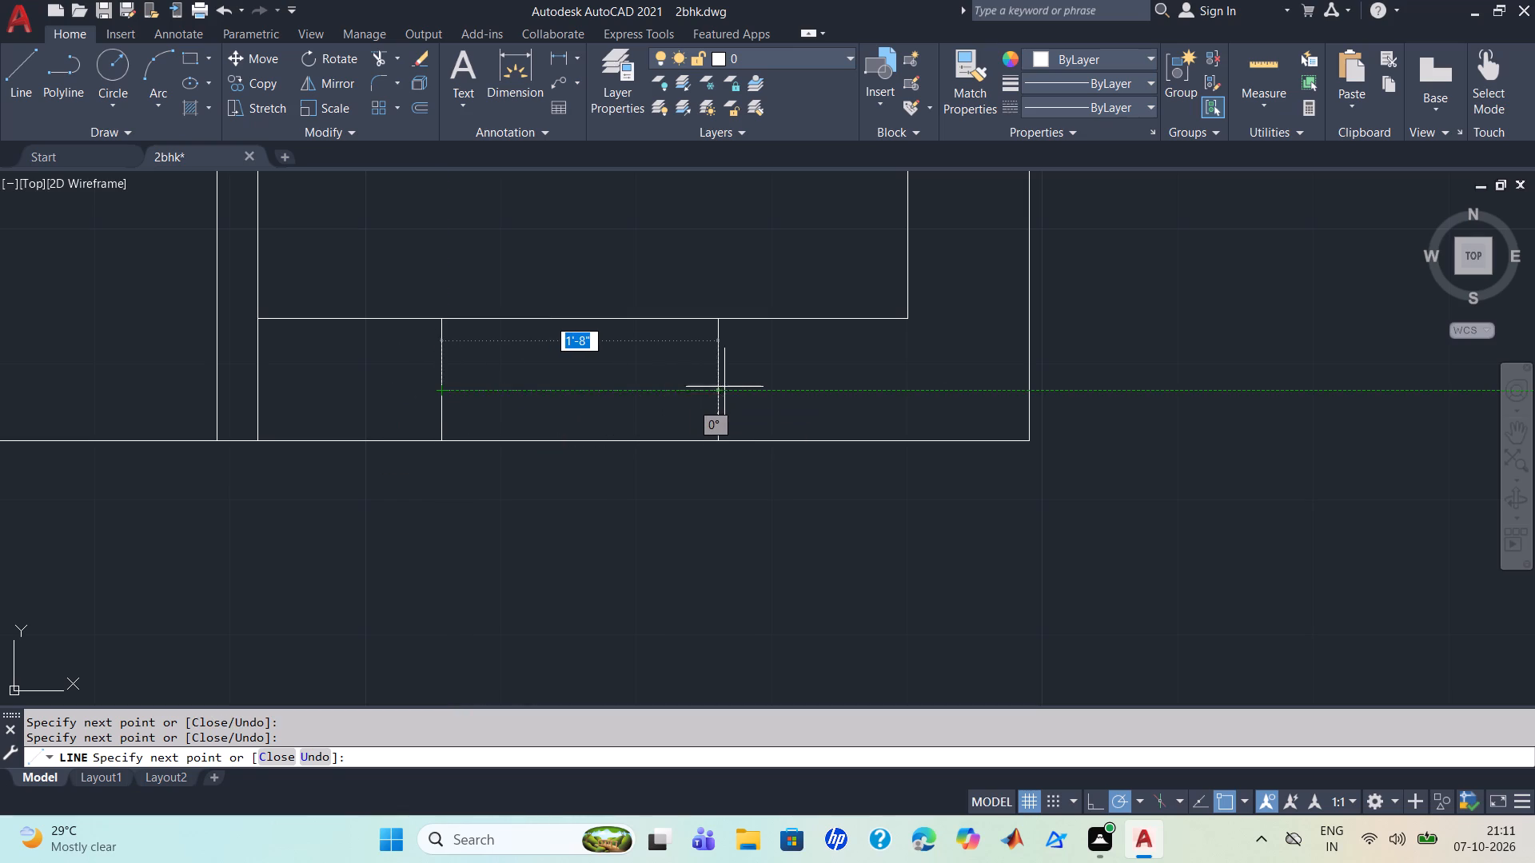
{"action": "left_click", "coordinate": [713, 391]}
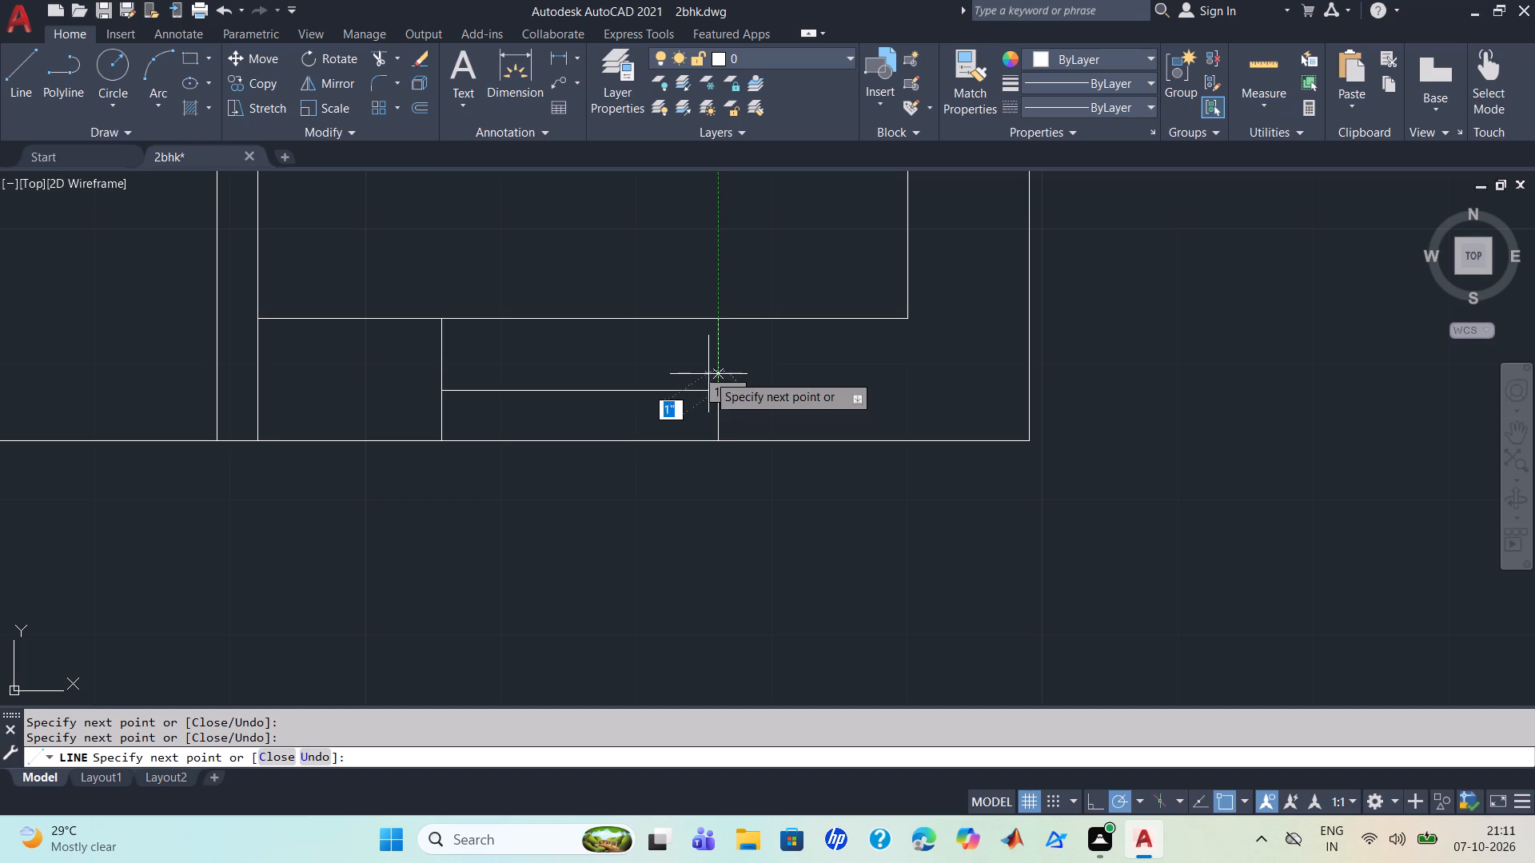
{"action": "left_click", "coordinate": [716, 372]}
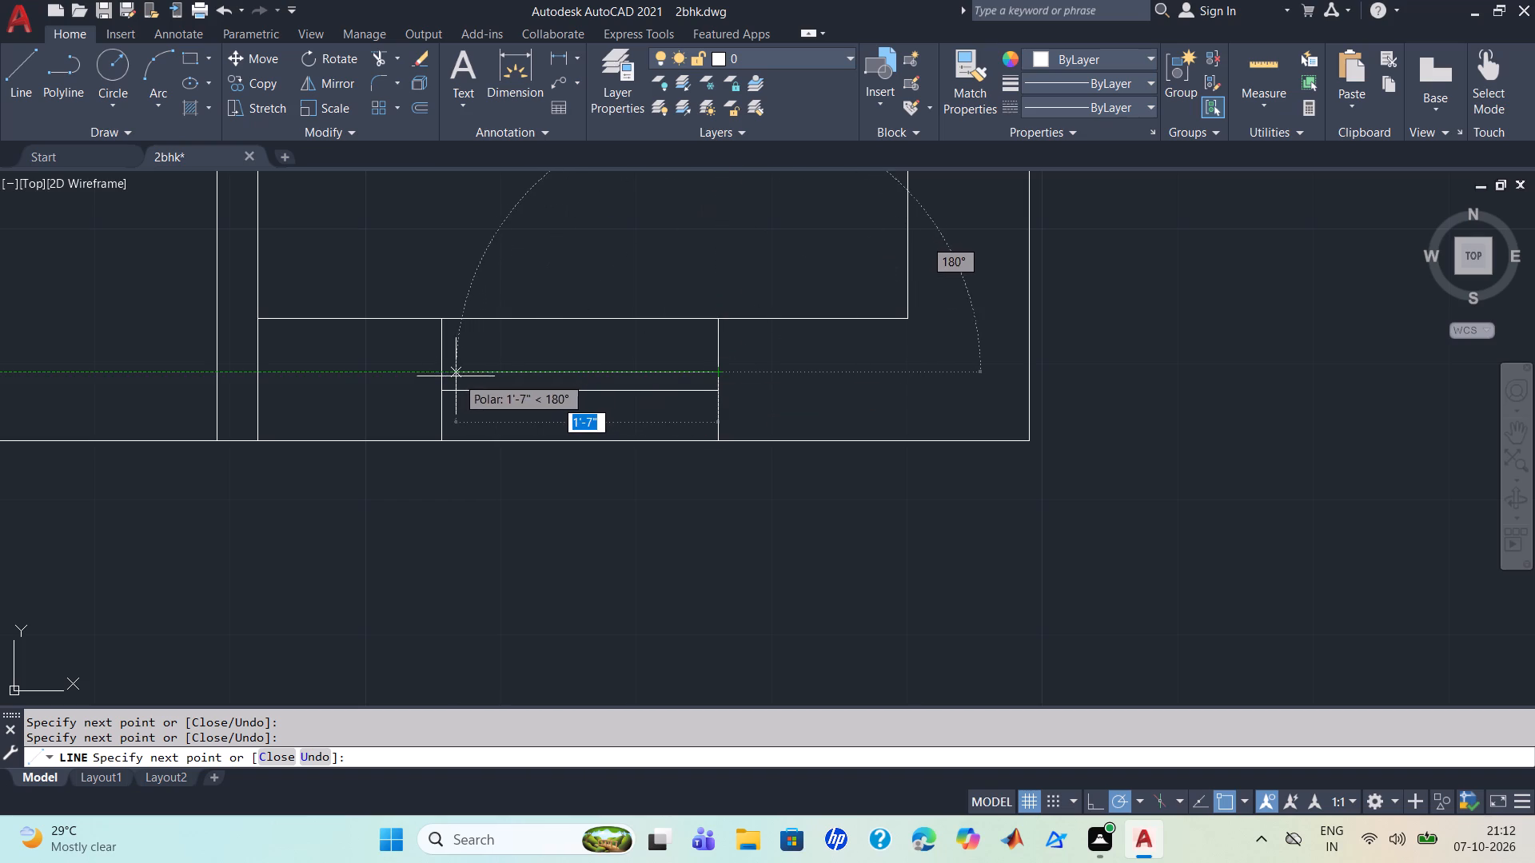
{"action": "left_click", "coordinate": [436, 372]}
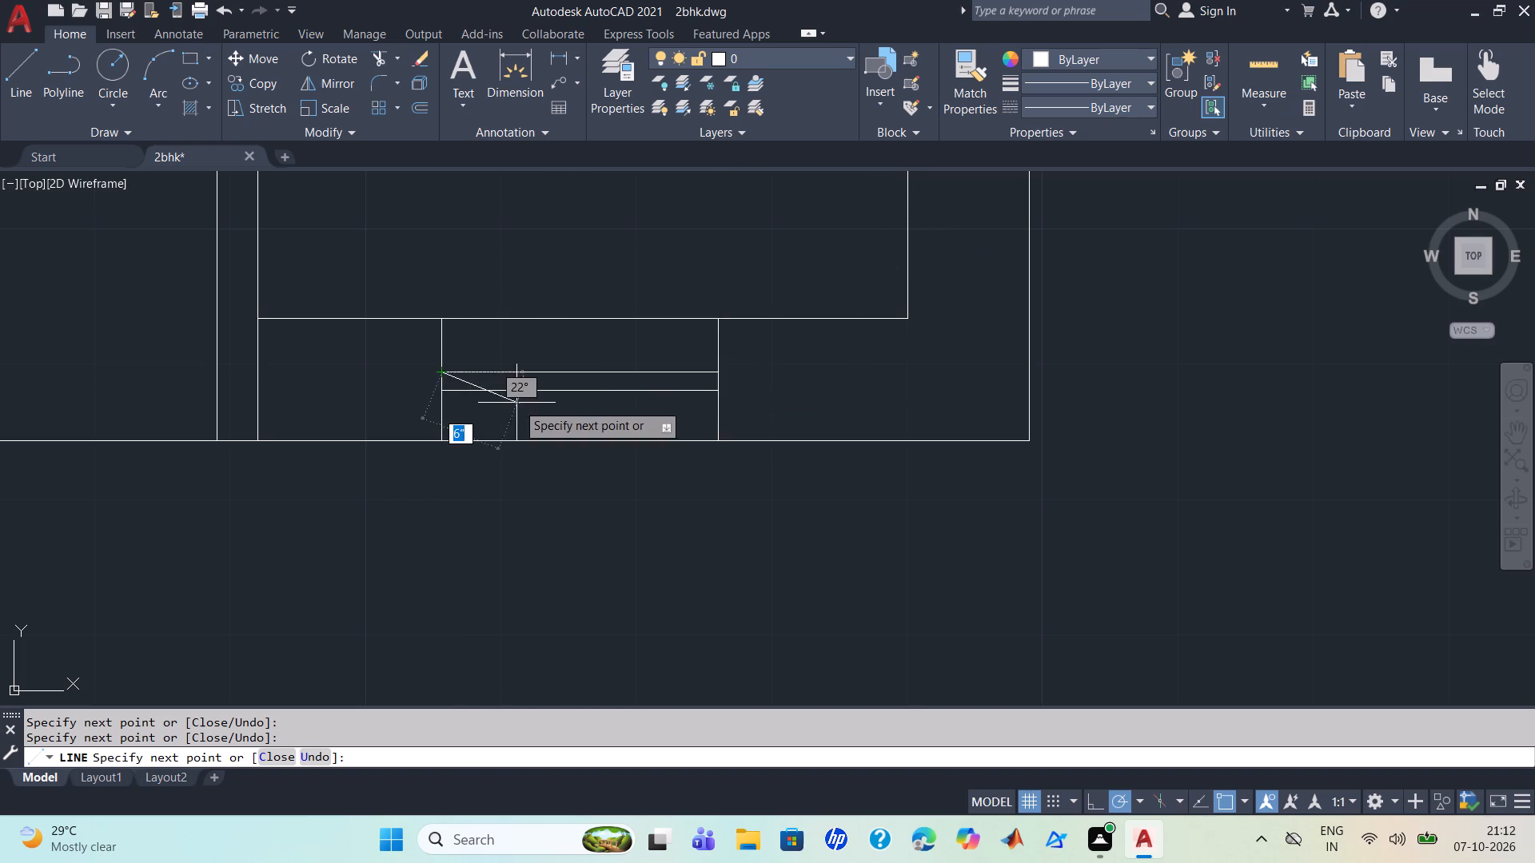
{"action": "key", "text": "Escape"}
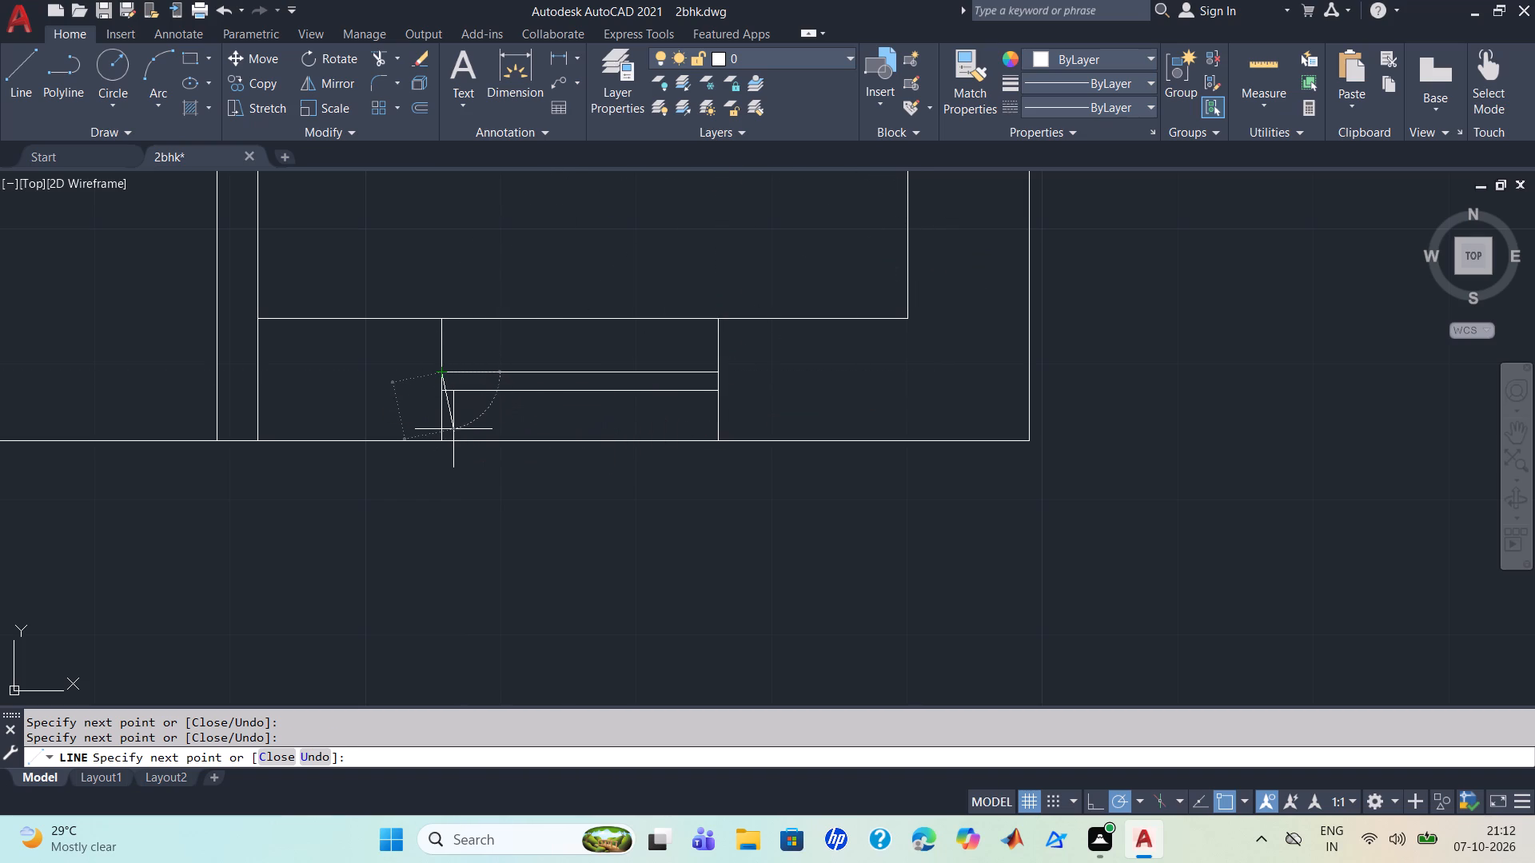
Move the two stacked rectangles against the outer wall face before the double door, their upper east corner meeting the small window's outer west corner.
{"action": "scroll", "coordinate": [455, 431], "scroll_direction": "down", "scroll_amount": 2}
{"action": "scroll", "coordinate": [1006, 451], "scroll_direction": "down", "scroll_amount": 3}
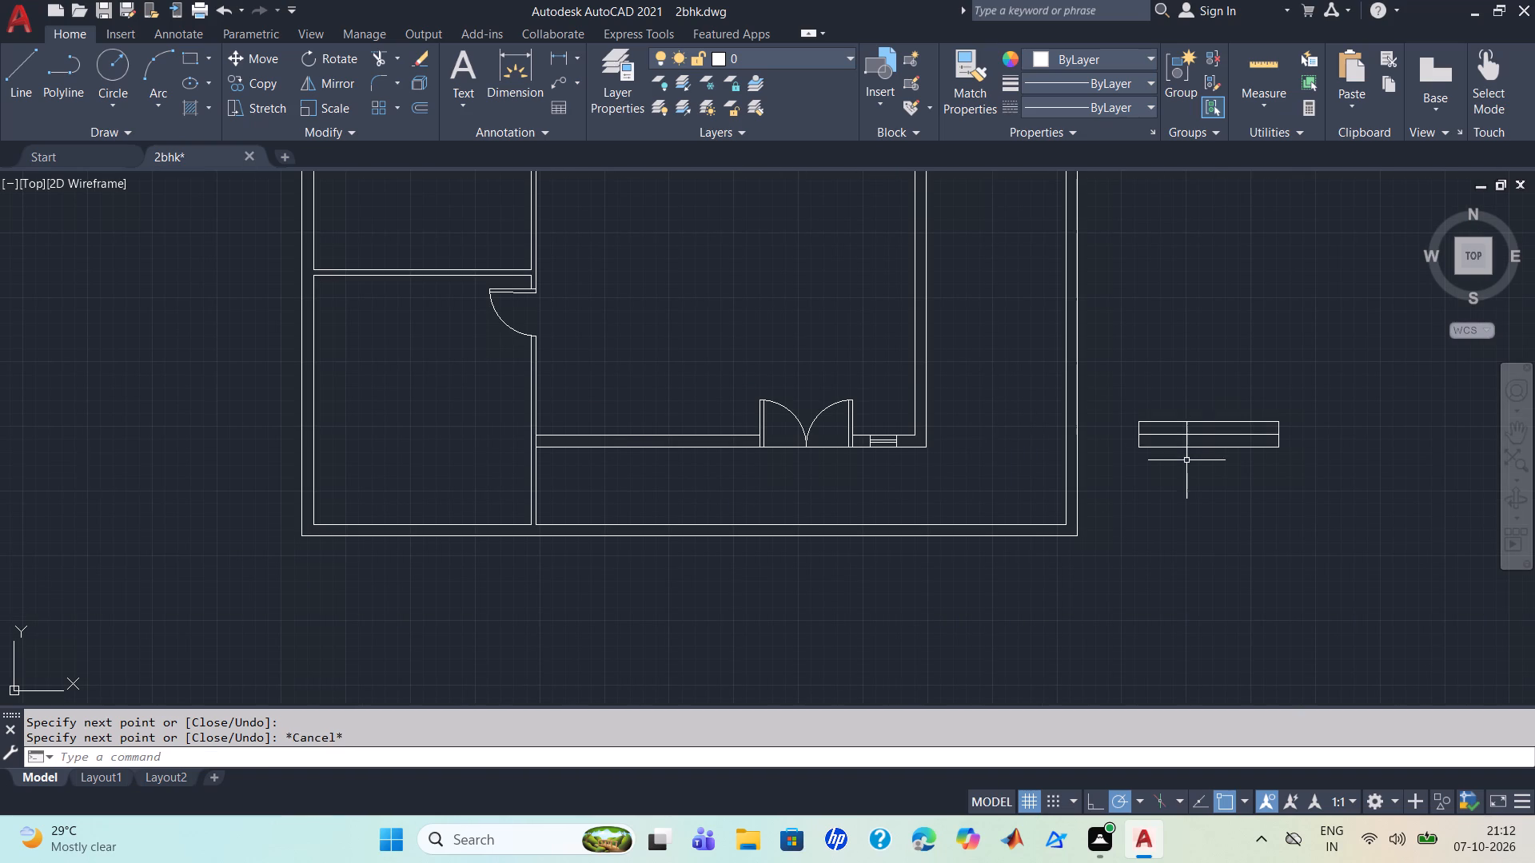
{"action": "left_click", "coordinate": [1333, 504]}
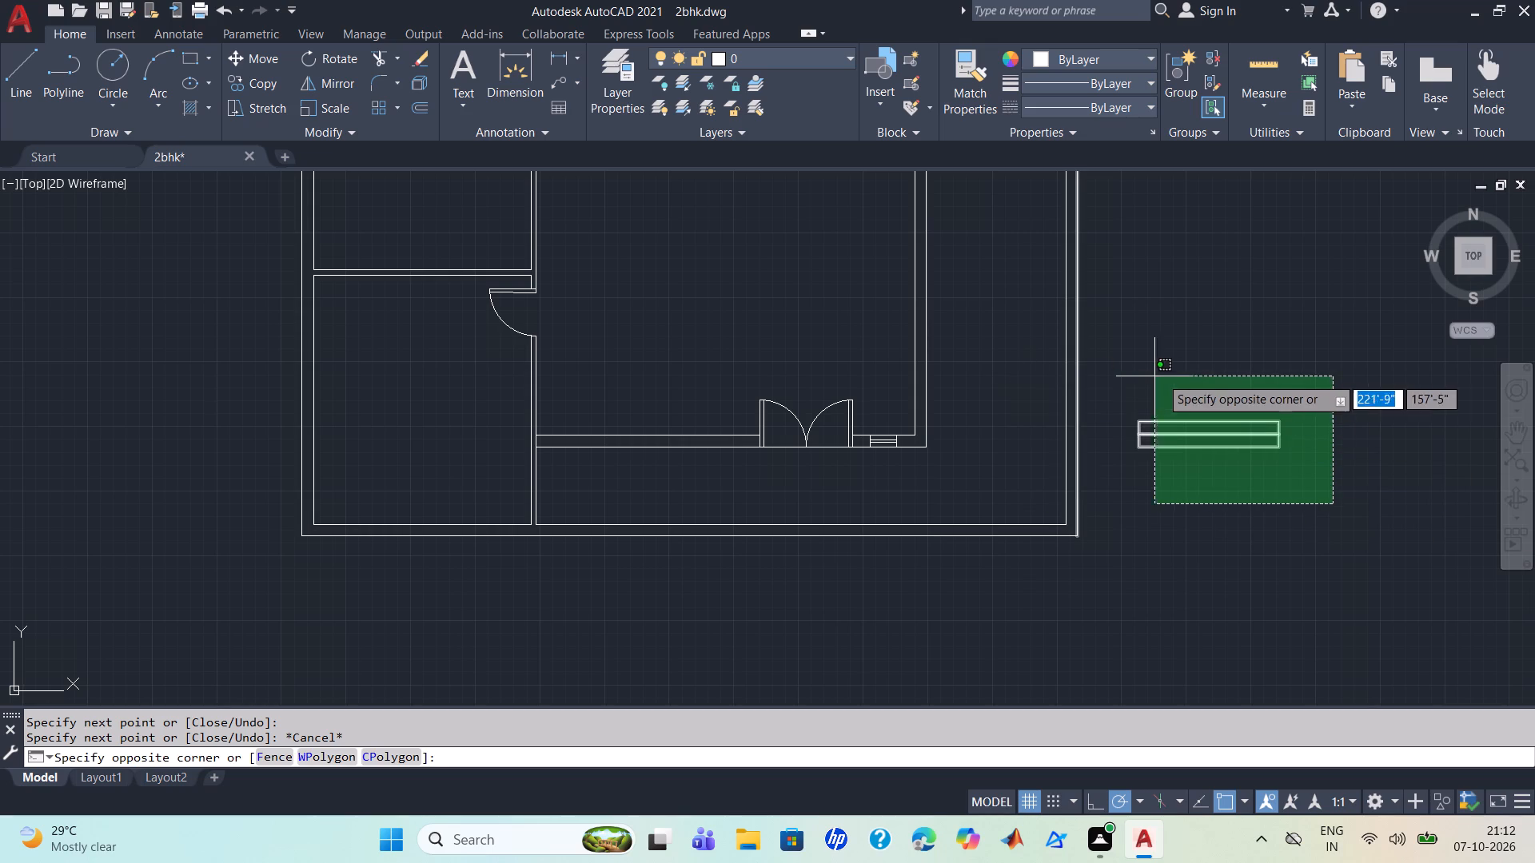
{"action": "key", "text": "Escape"}
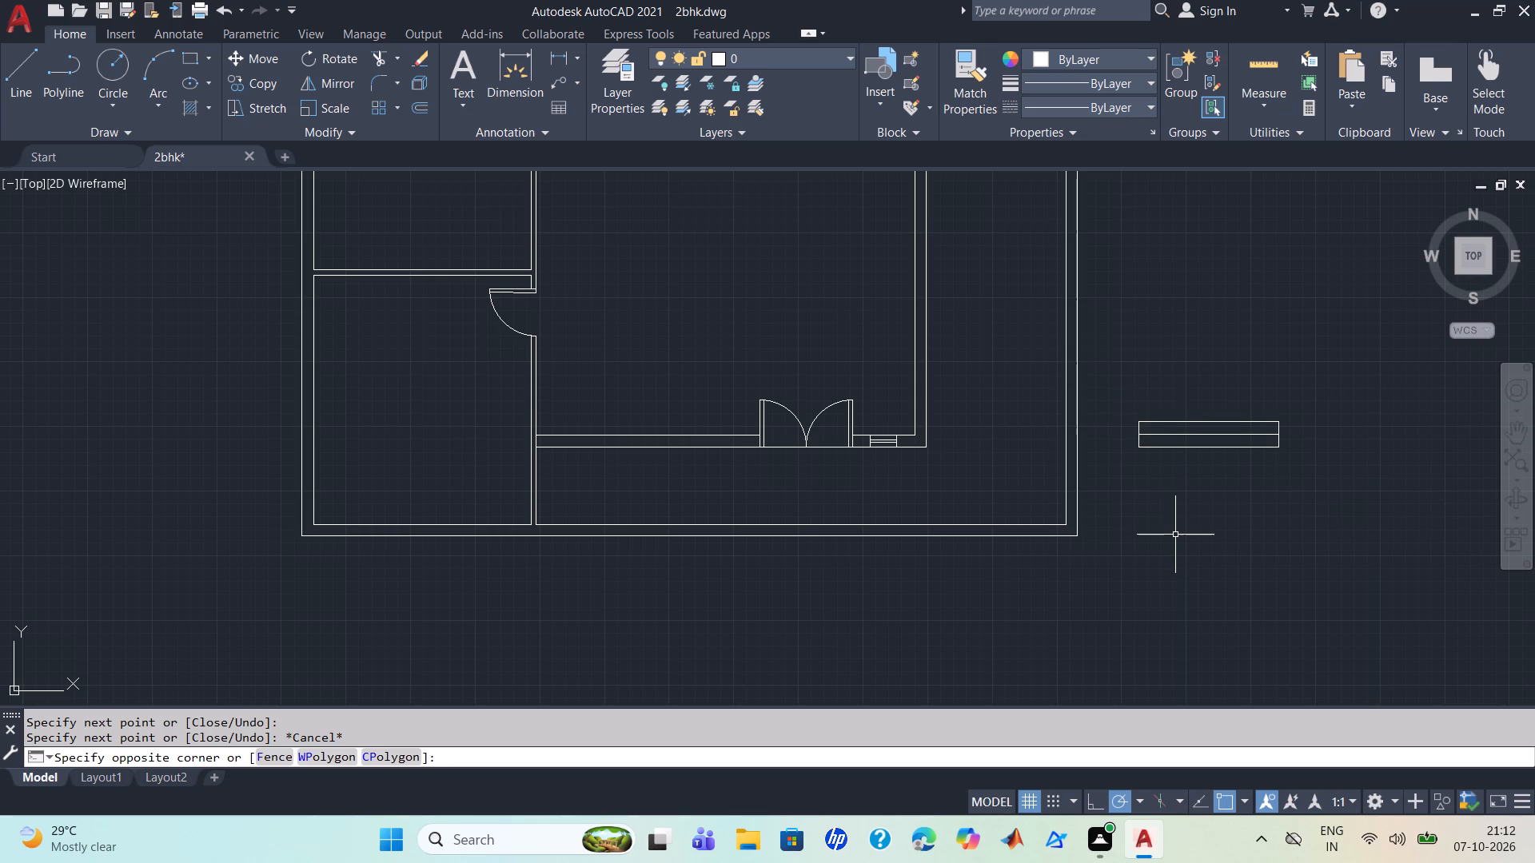
{"action": "key", "text": "m"}
{"action": "key", "text": "Return"}
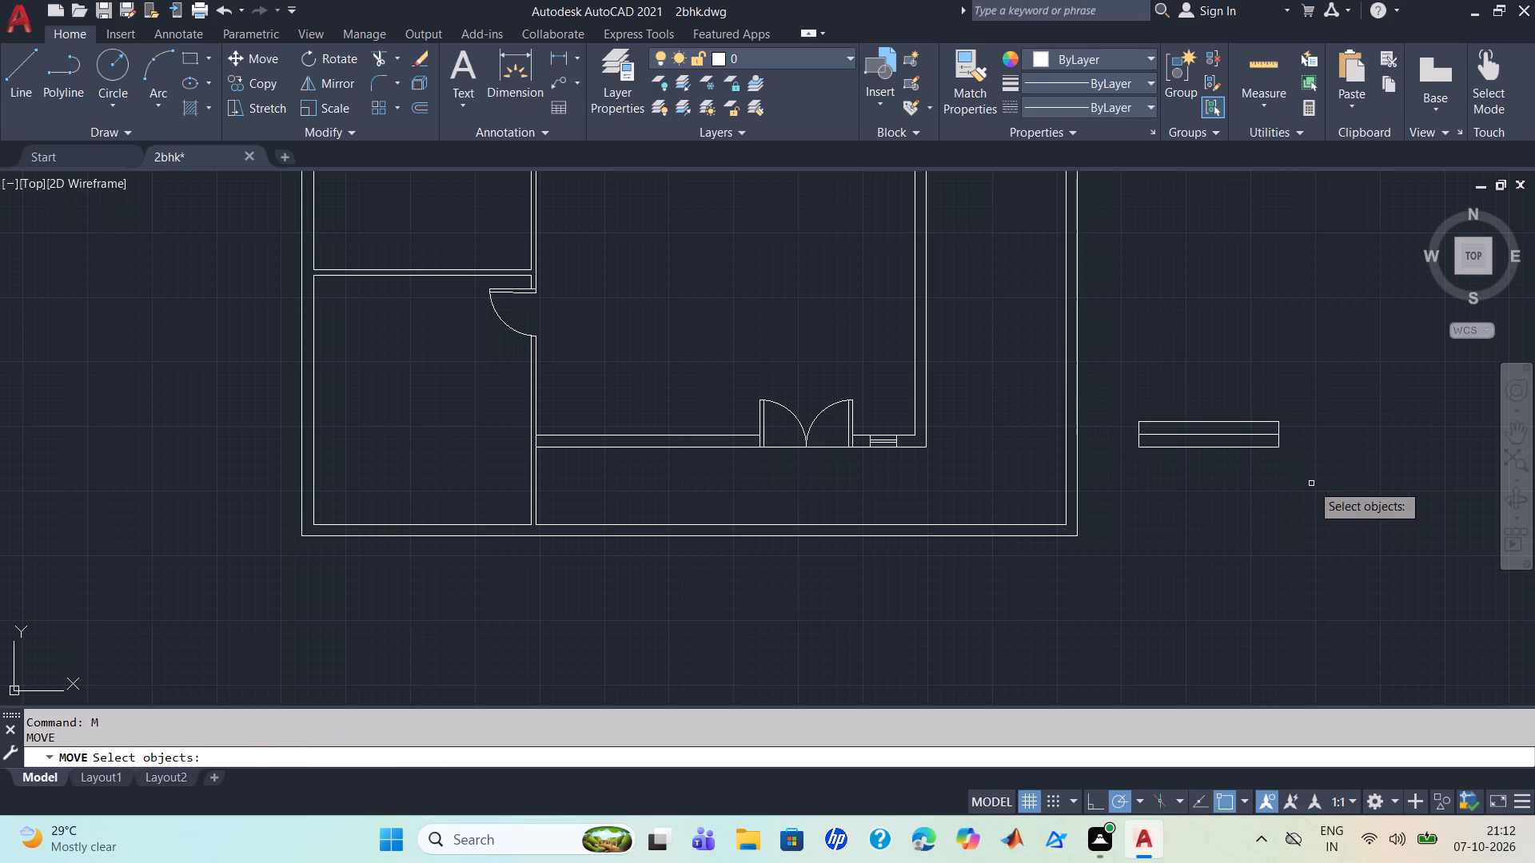
{"action": "left_click", "coordinate": [1311, 483]}
{"action": "left_click", "coordinate": [1114, 399]}
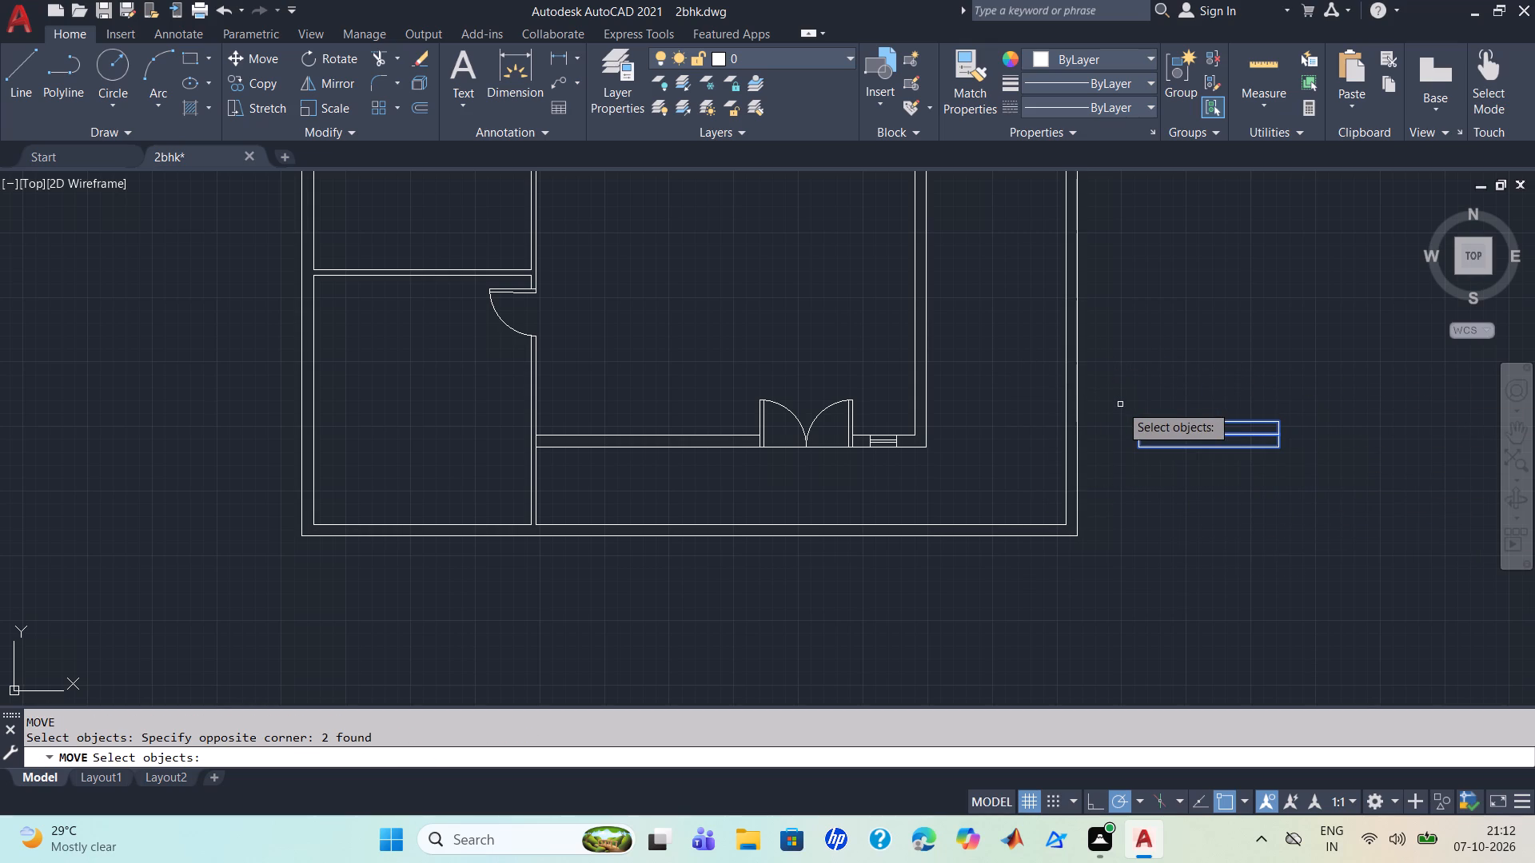
{"action": "key", "text": "comma"}
{"action": "key", "text": "BackSpace"}
{"action": "key", "text": "Return"}
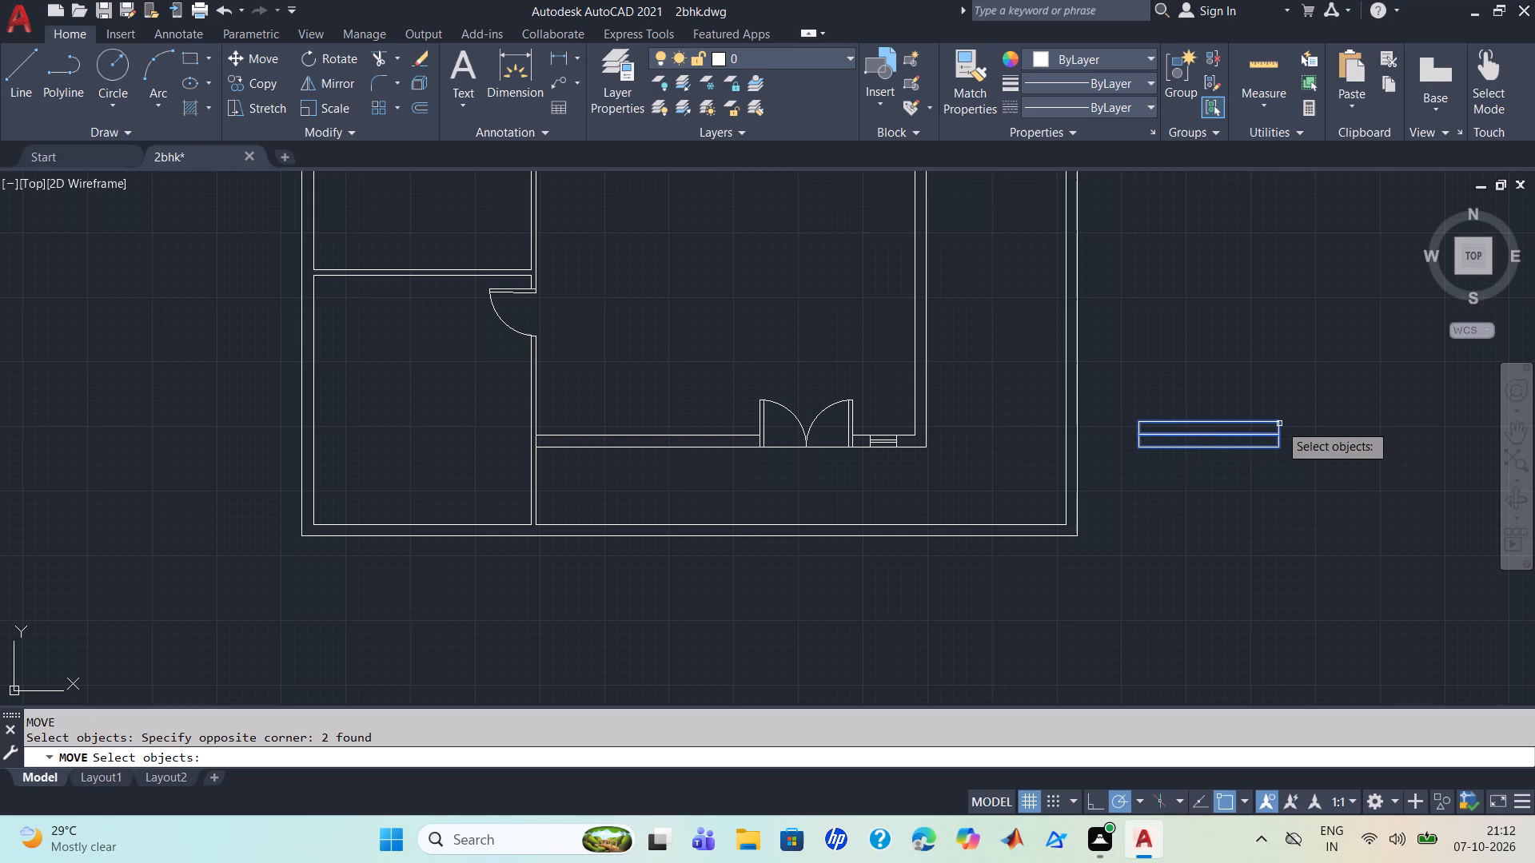
{"action": "scroll", "coordinate": [1279, 424], "scroll_direction": "up", "scroll_amount": 1}
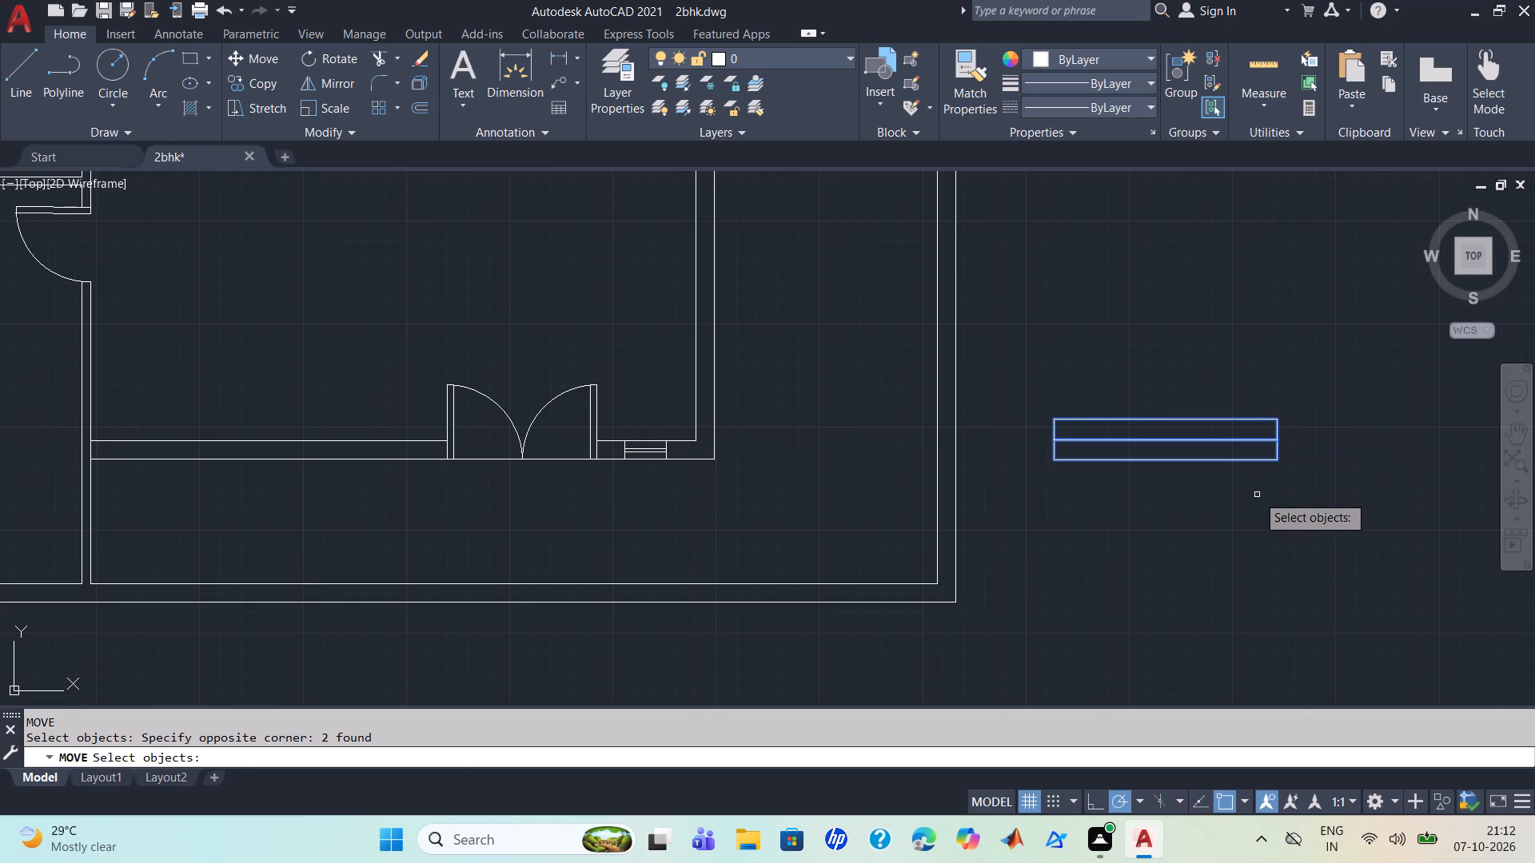
{"action": "key", "text": "Return"}
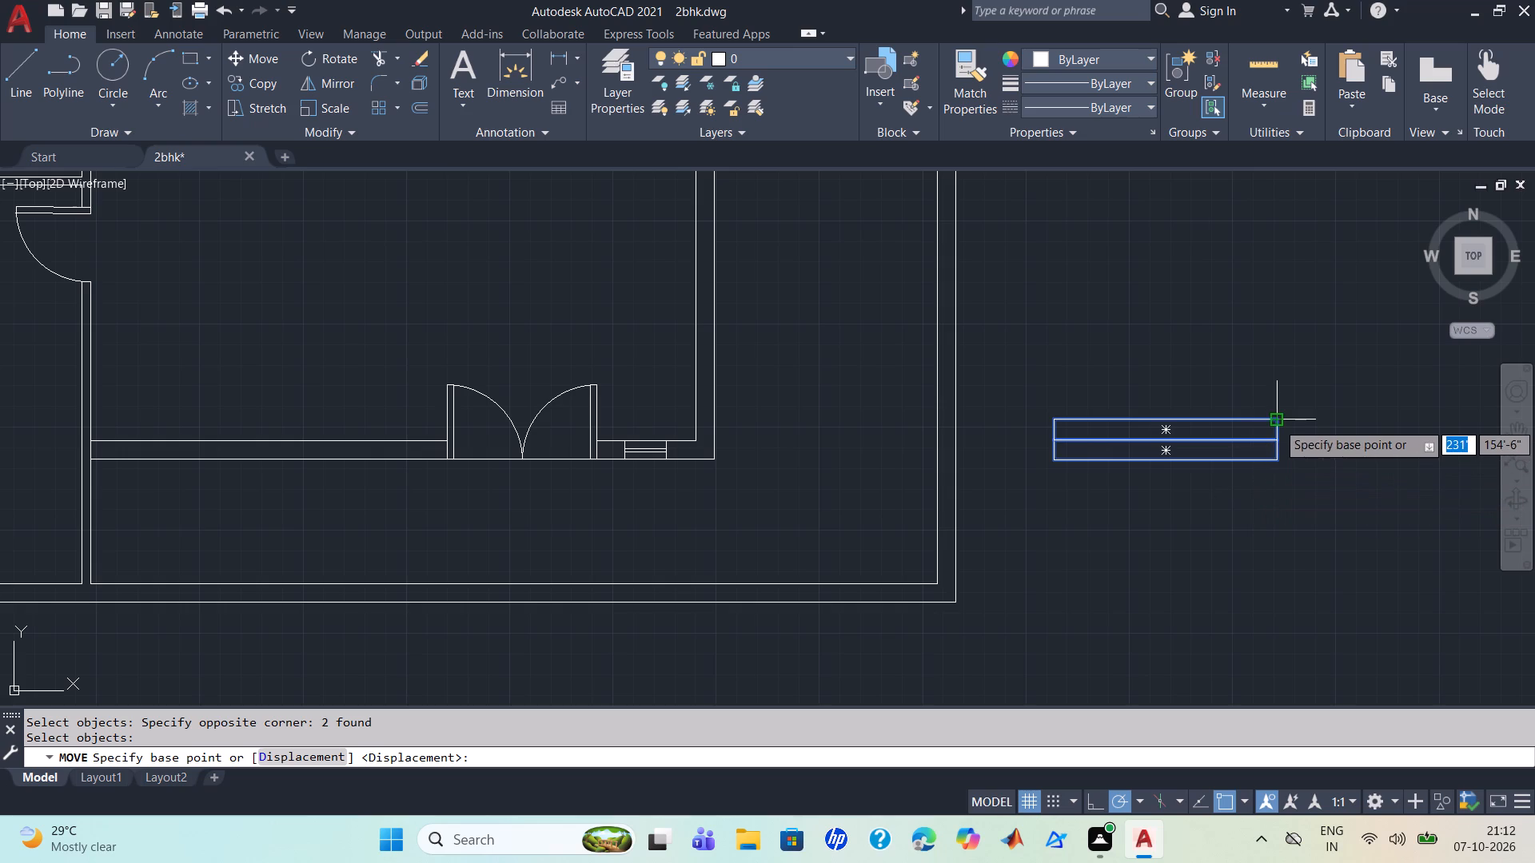
{"action": "left_click", "coordinate": [1276, 422]}
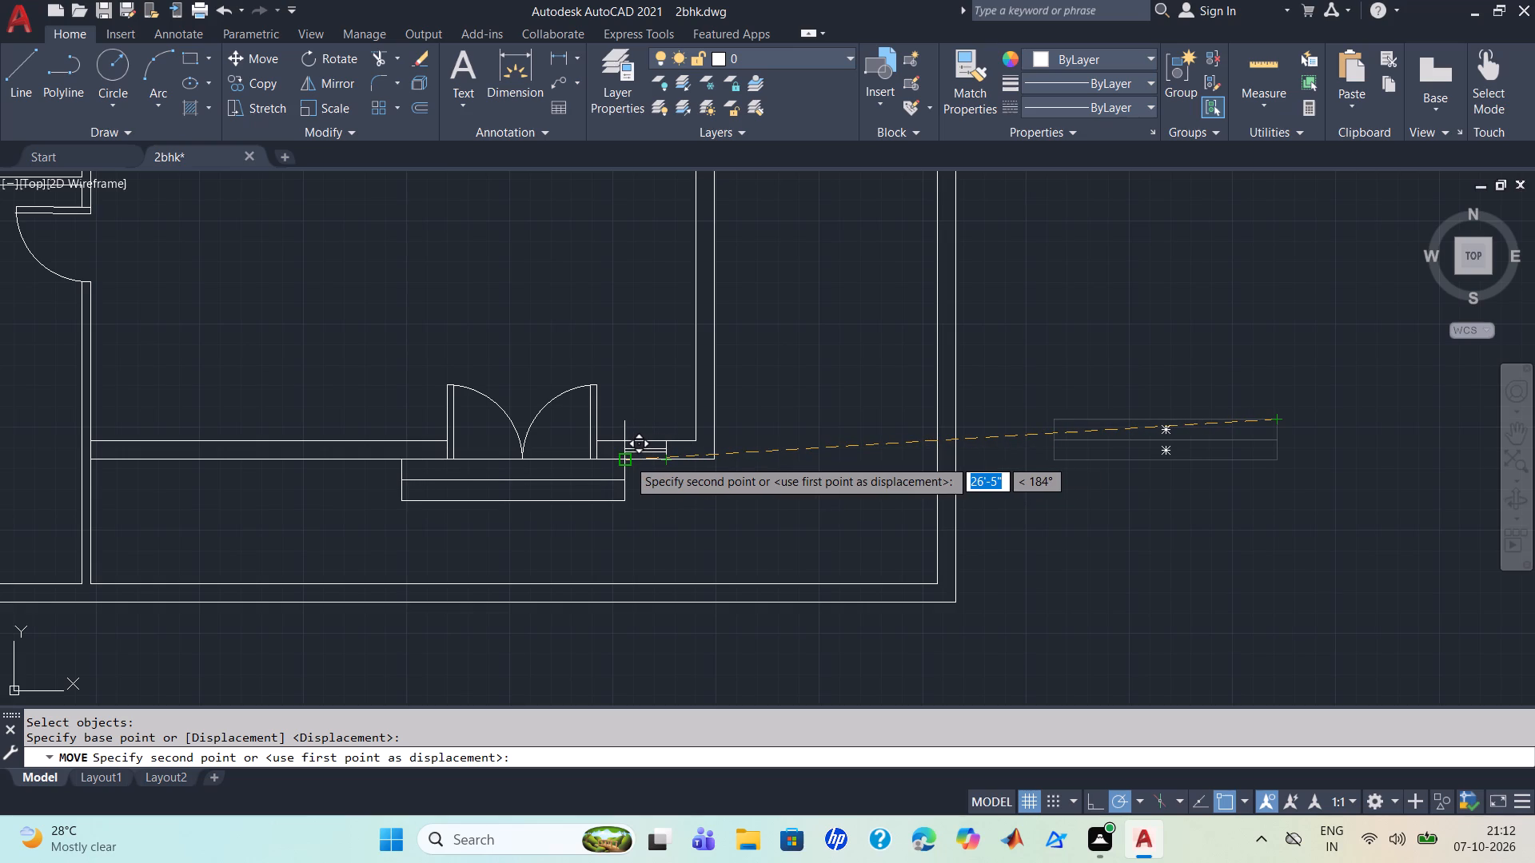
{"action": "left_click", "coordinate": [628, 459]}
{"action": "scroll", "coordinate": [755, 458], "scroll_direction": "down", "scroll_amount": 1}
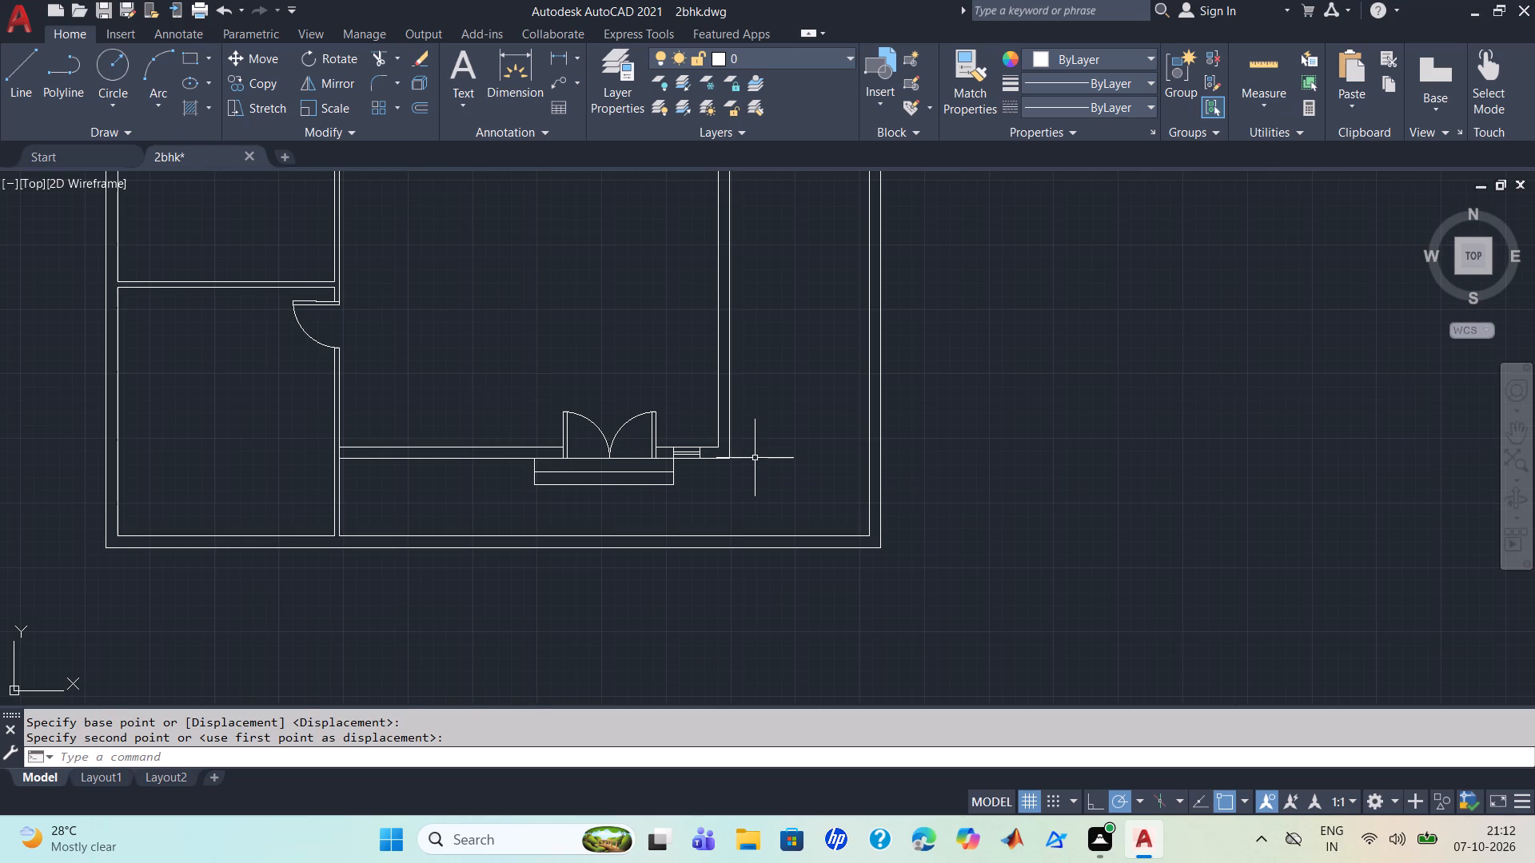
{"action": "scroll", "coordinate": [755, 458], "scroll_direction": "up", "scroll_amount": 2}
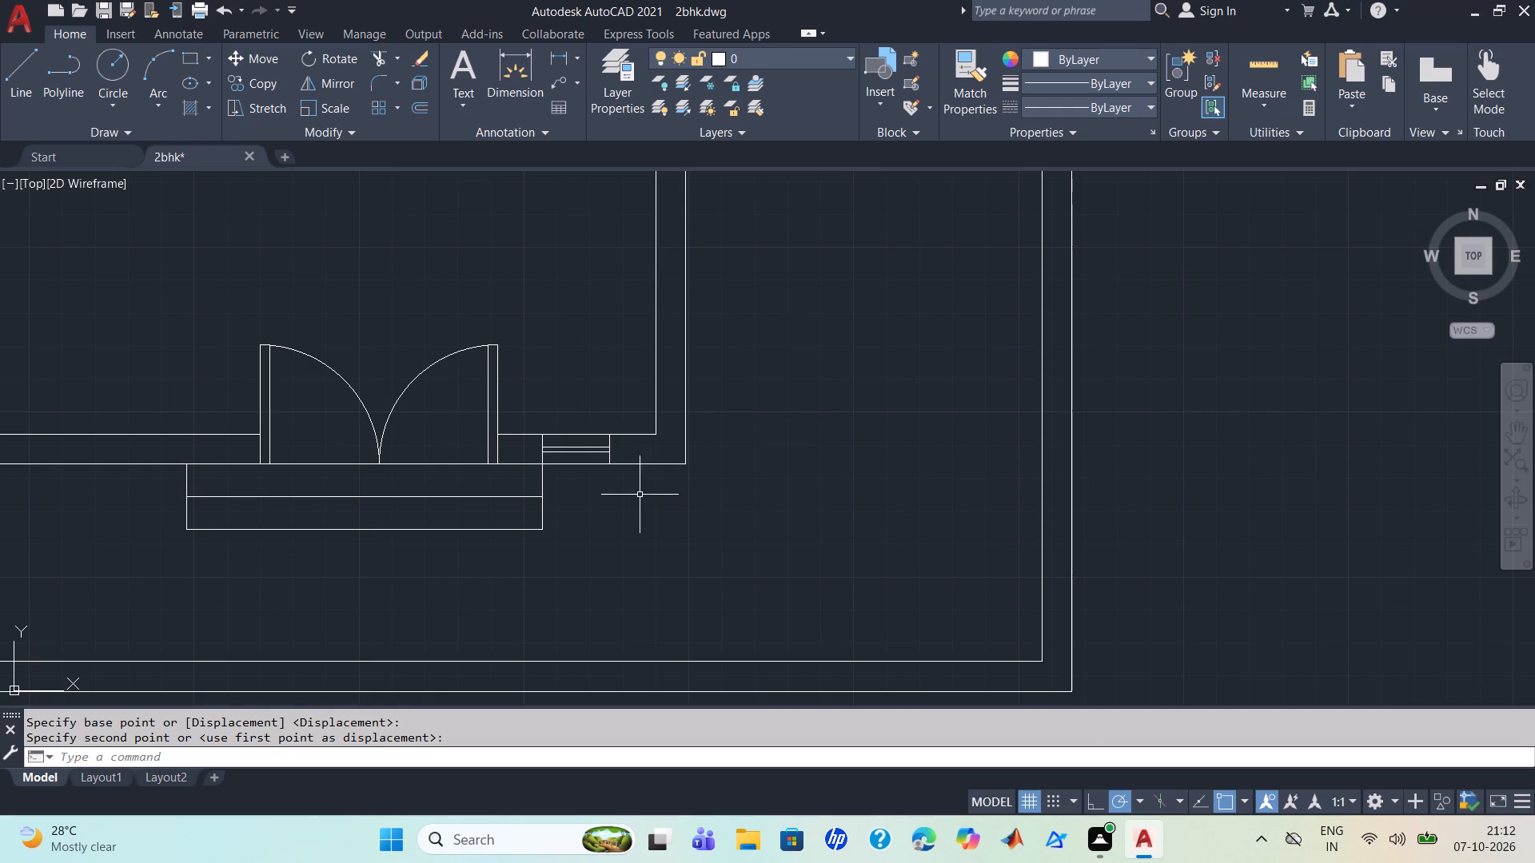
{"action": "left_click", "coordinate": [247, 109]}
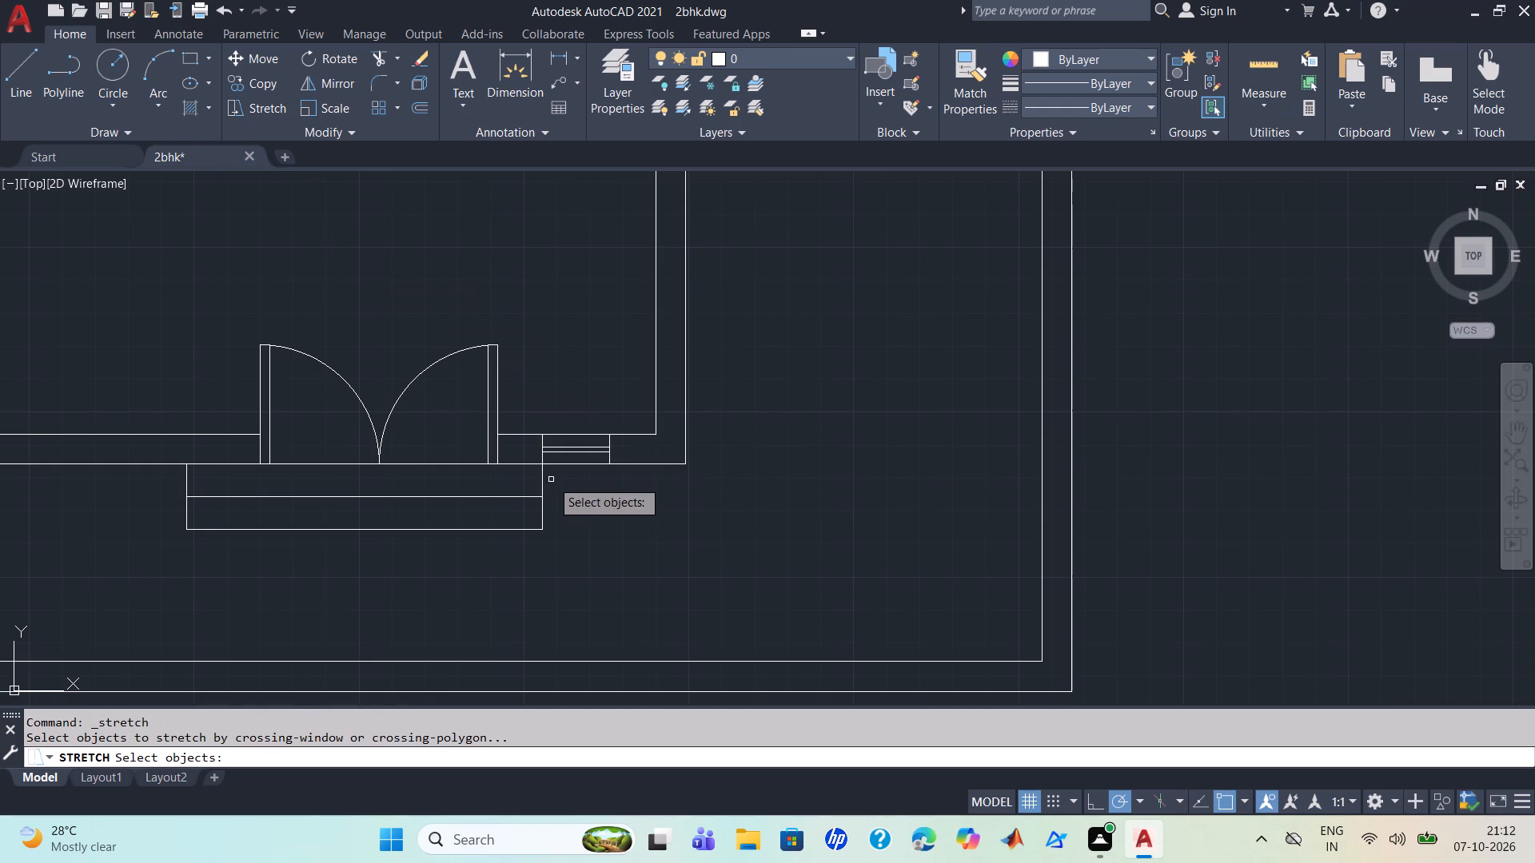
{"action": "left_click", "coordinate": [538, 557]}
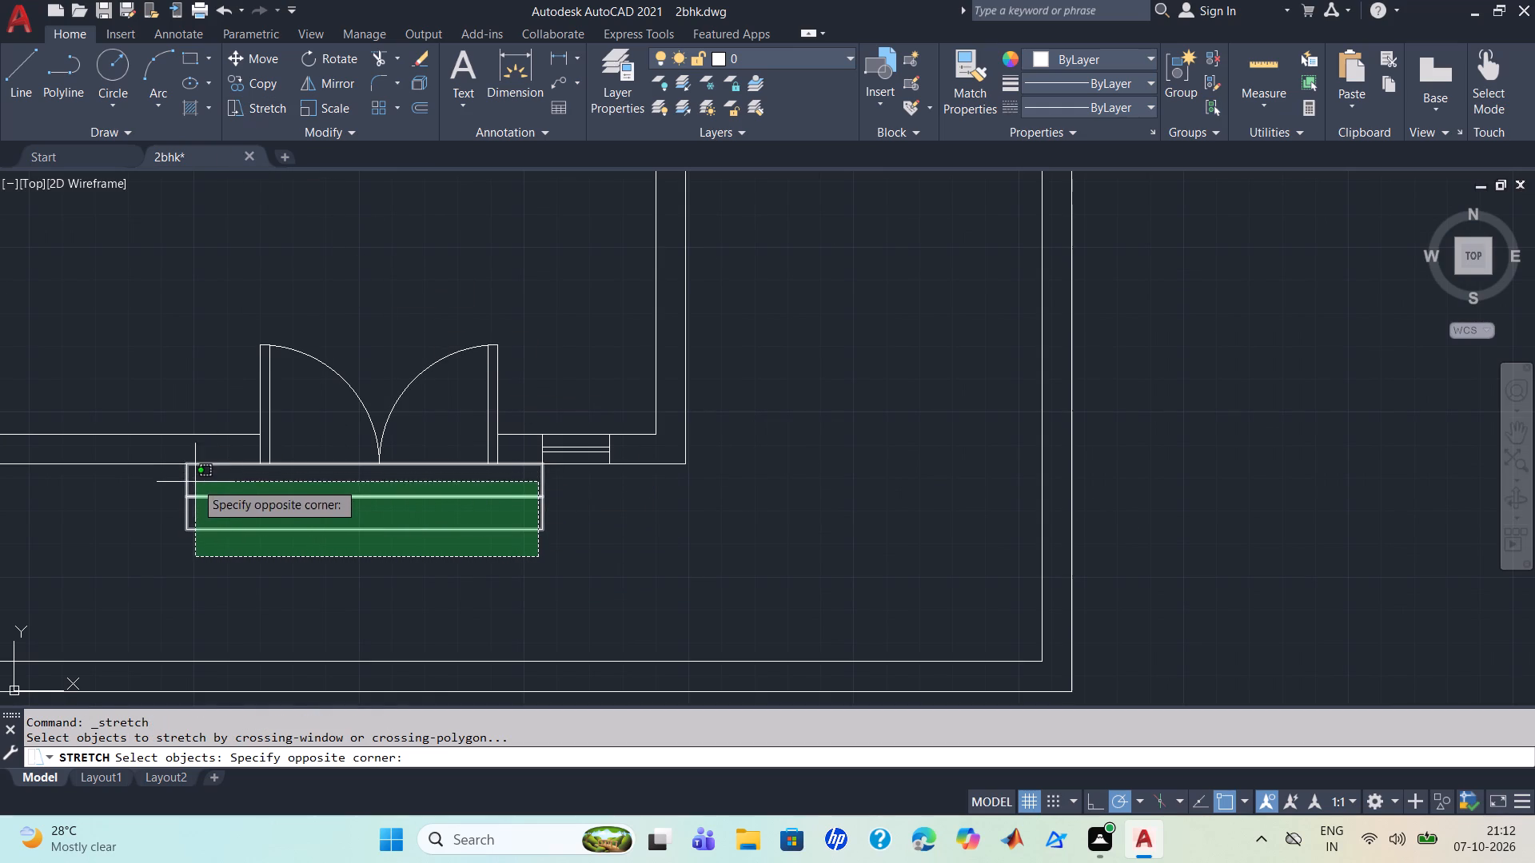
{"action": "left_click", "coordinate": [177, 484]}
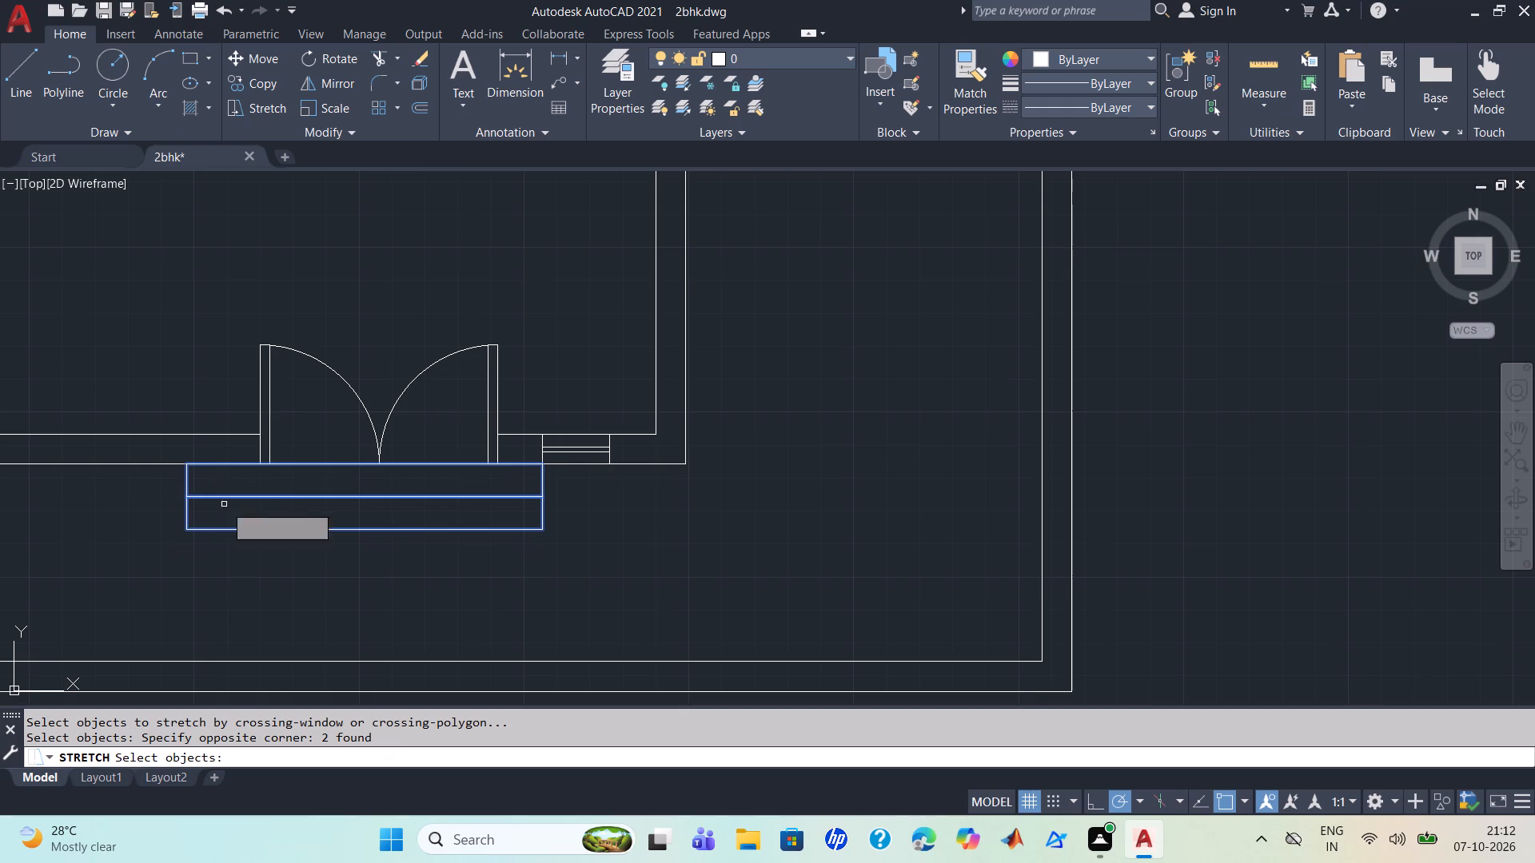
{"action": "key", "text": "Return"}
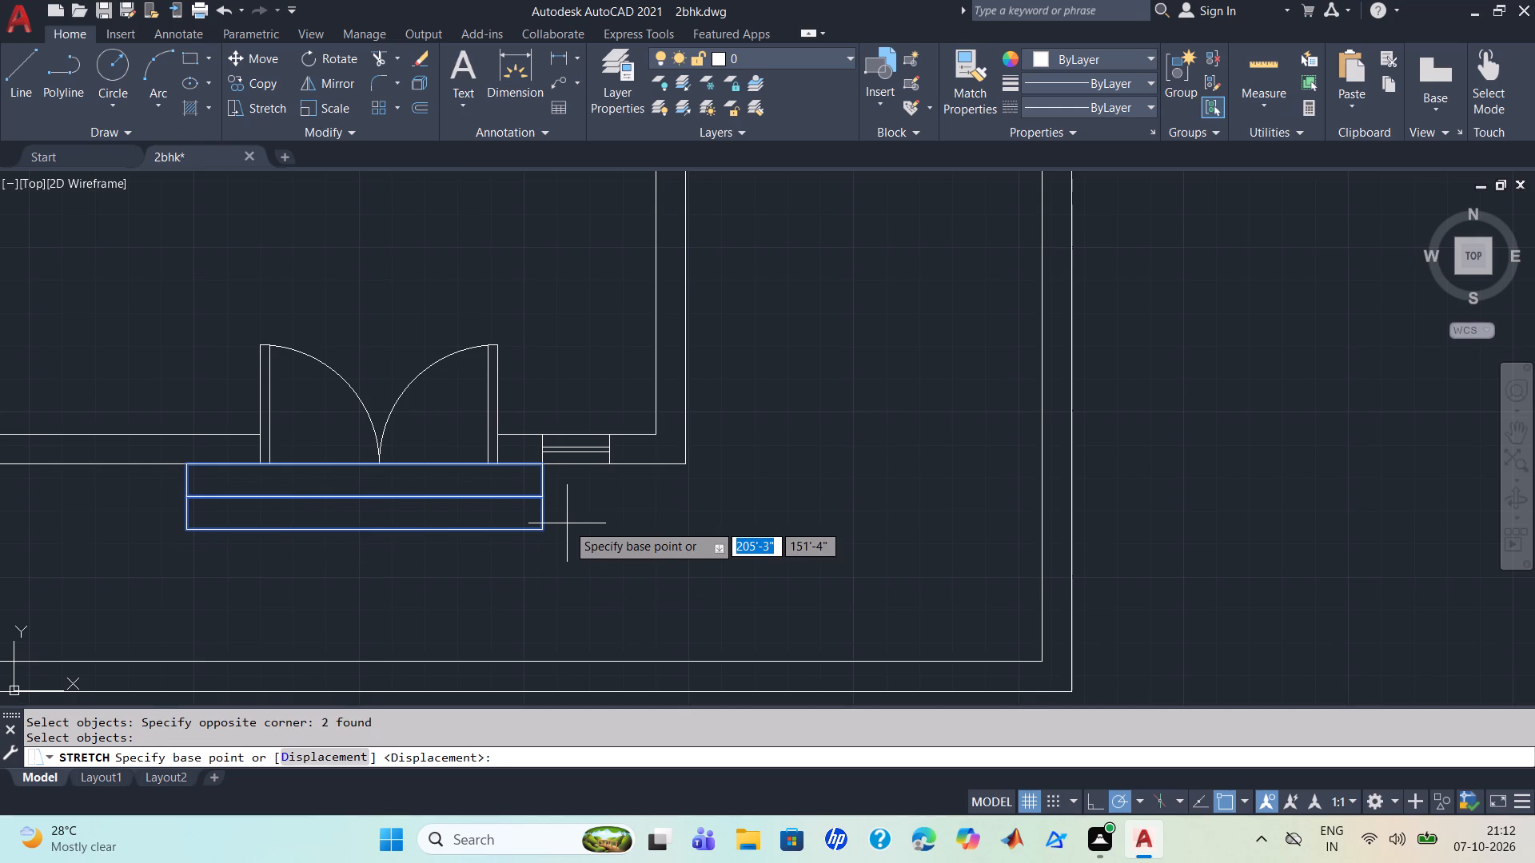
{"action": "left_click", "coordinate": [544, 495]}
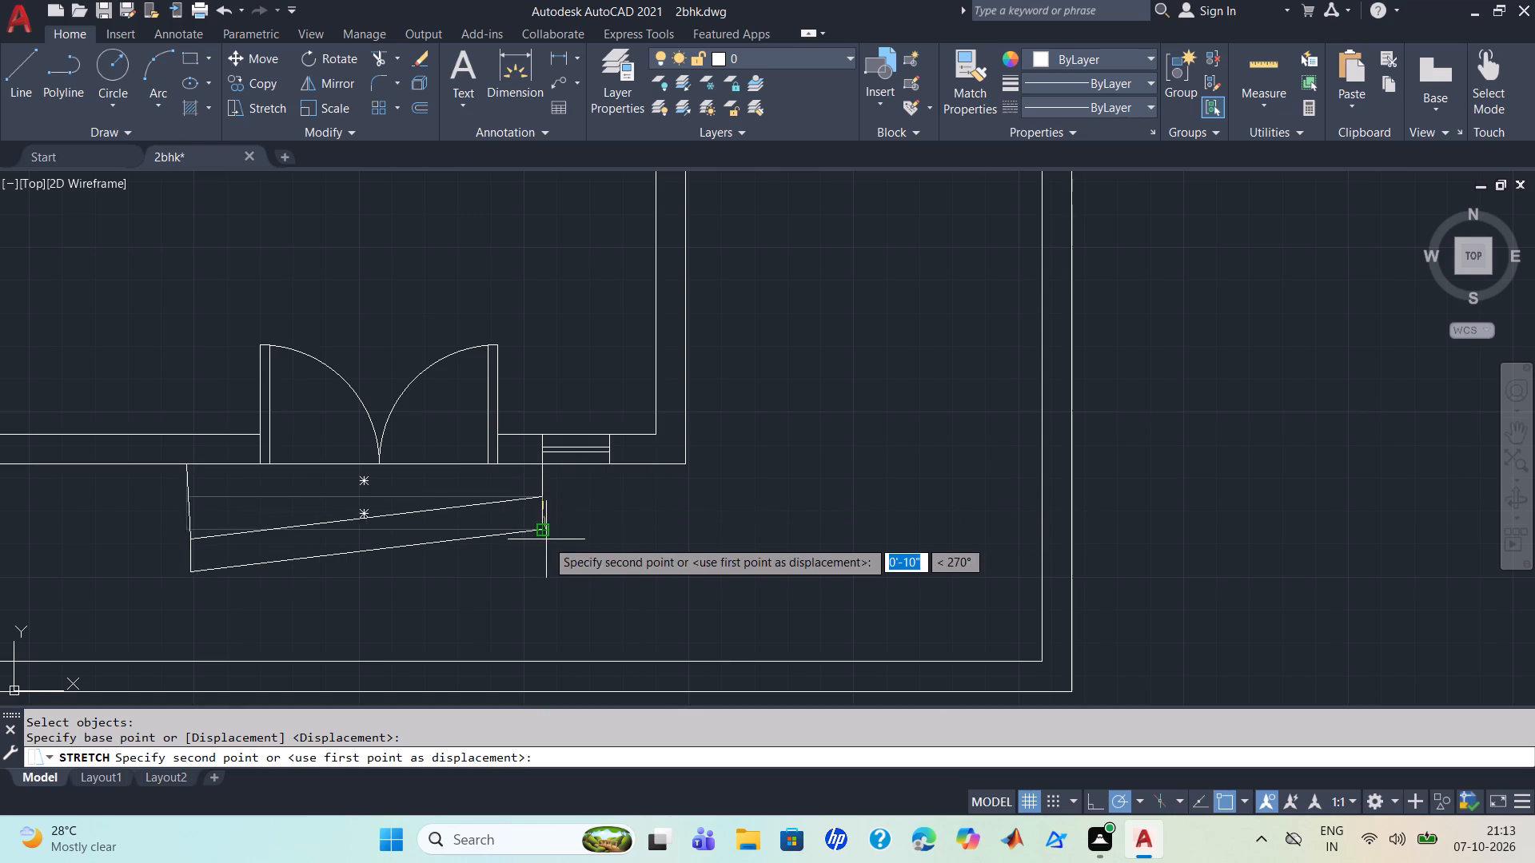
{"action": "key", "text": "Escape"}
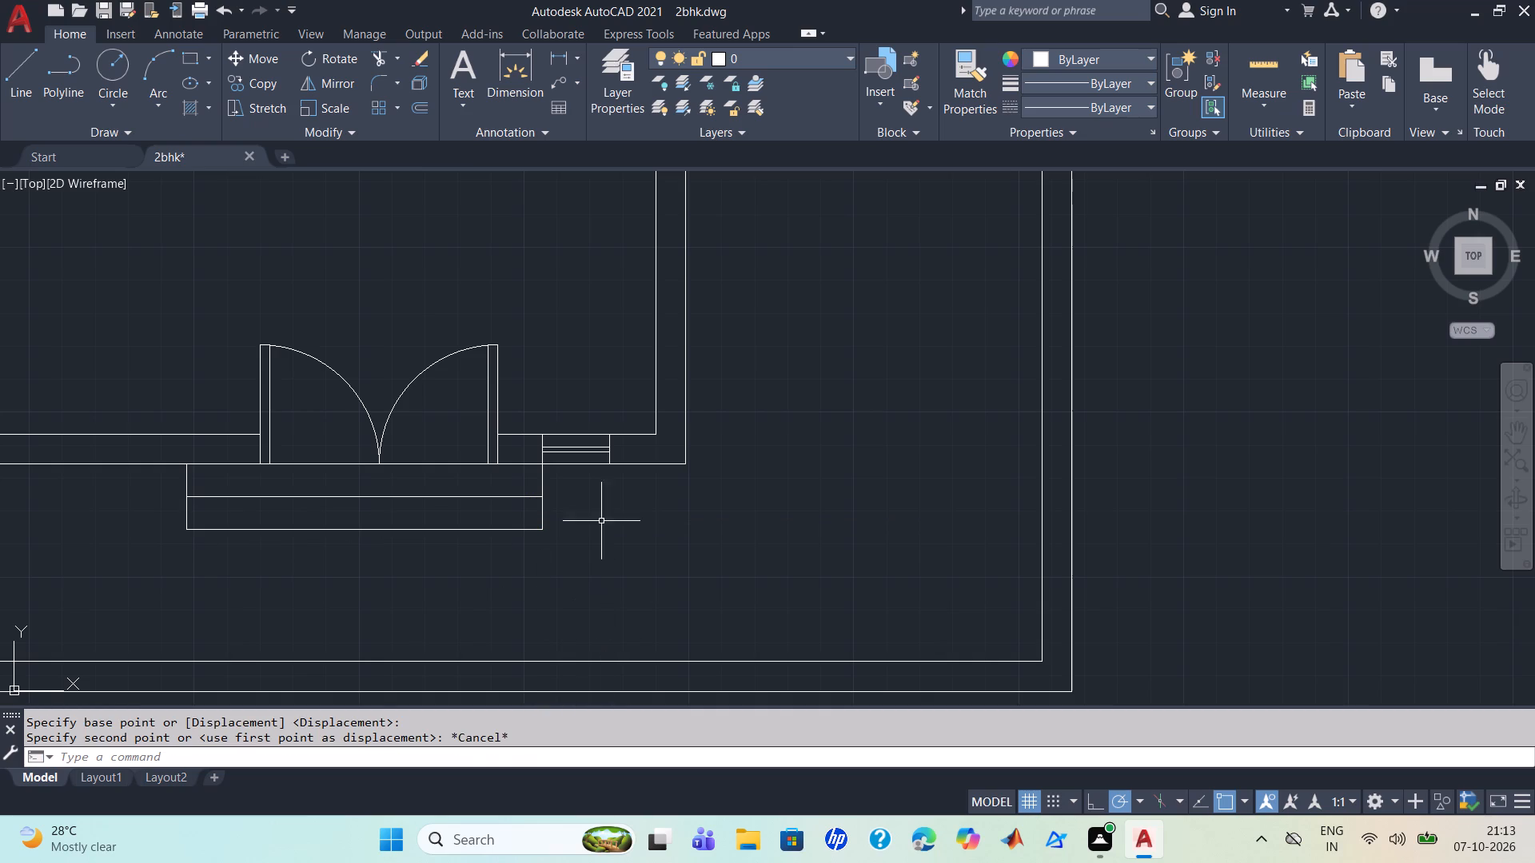
Scale both entrance steps up about 1.5 times from the outer step's centre, so they reach just past the small window.
{"action": "left_click", "coordinate": [318, 109]}
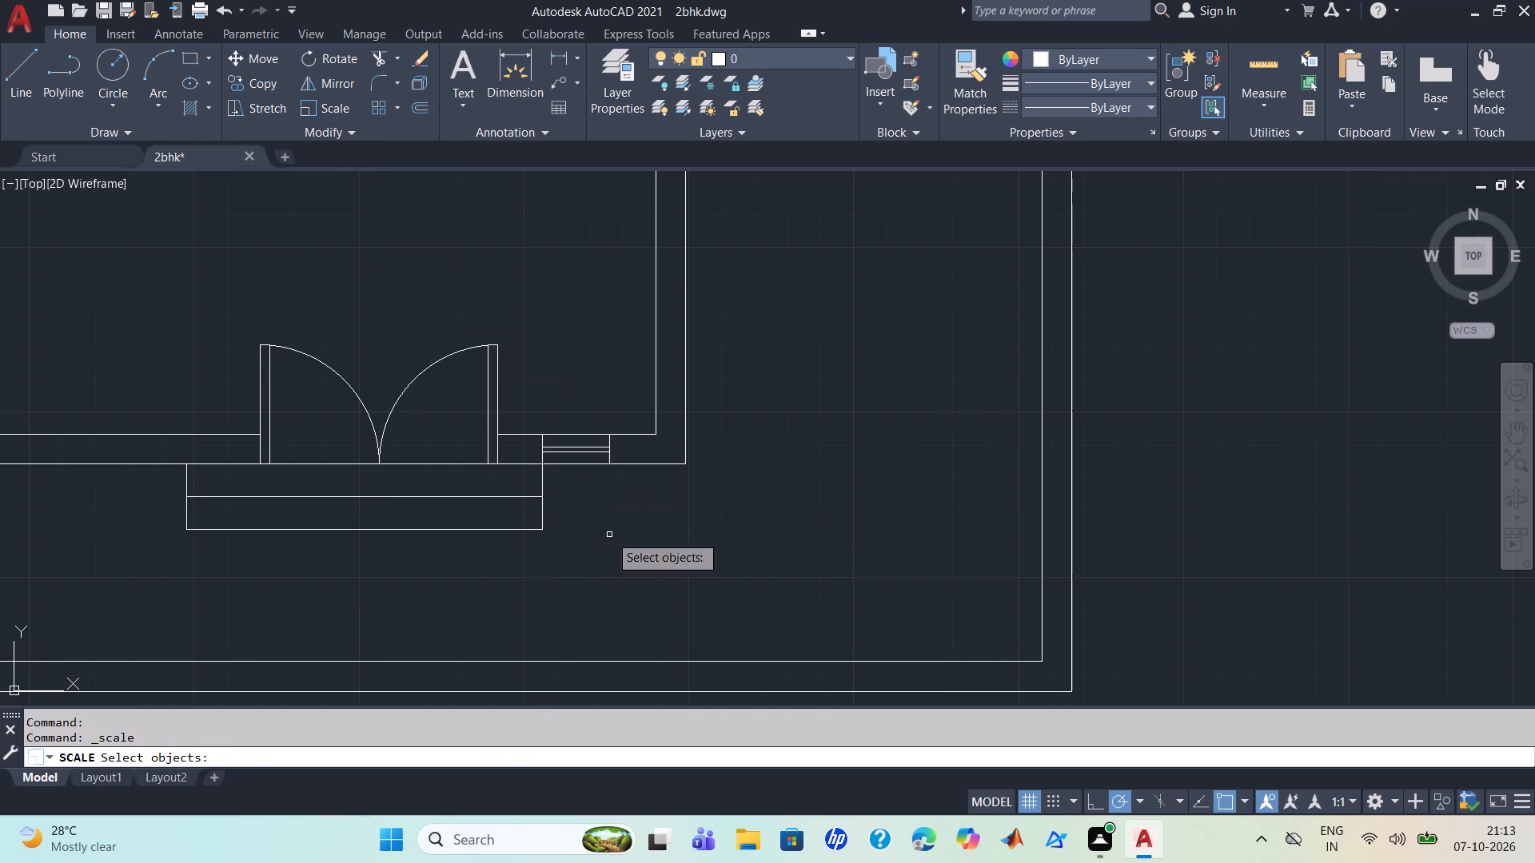
{"action": "left_click", "coordinate": [582, 572]}
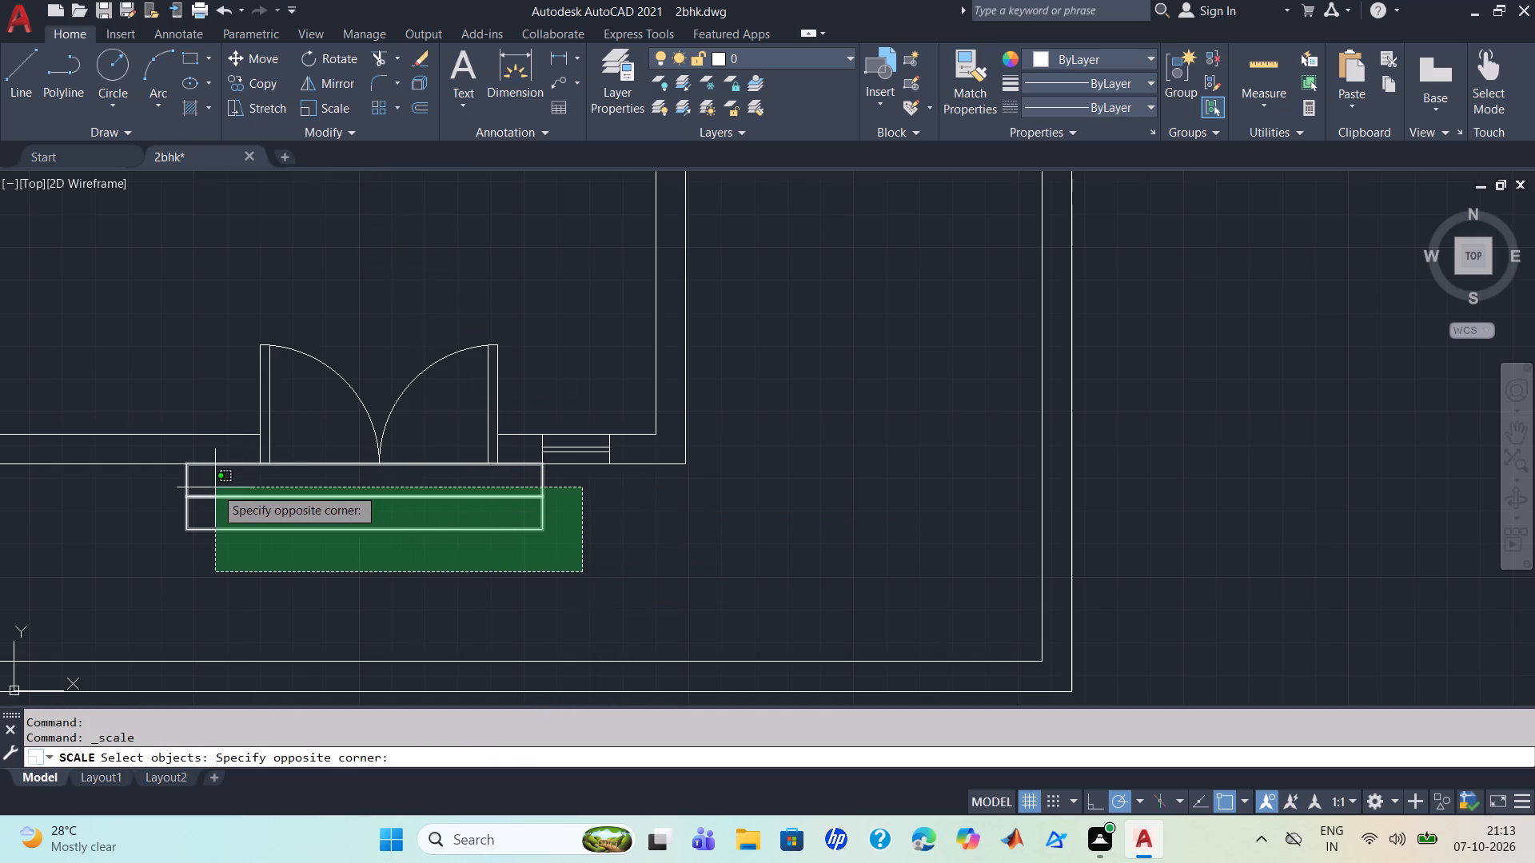
{"action": "left_click", "coordinate": [169, 486]}
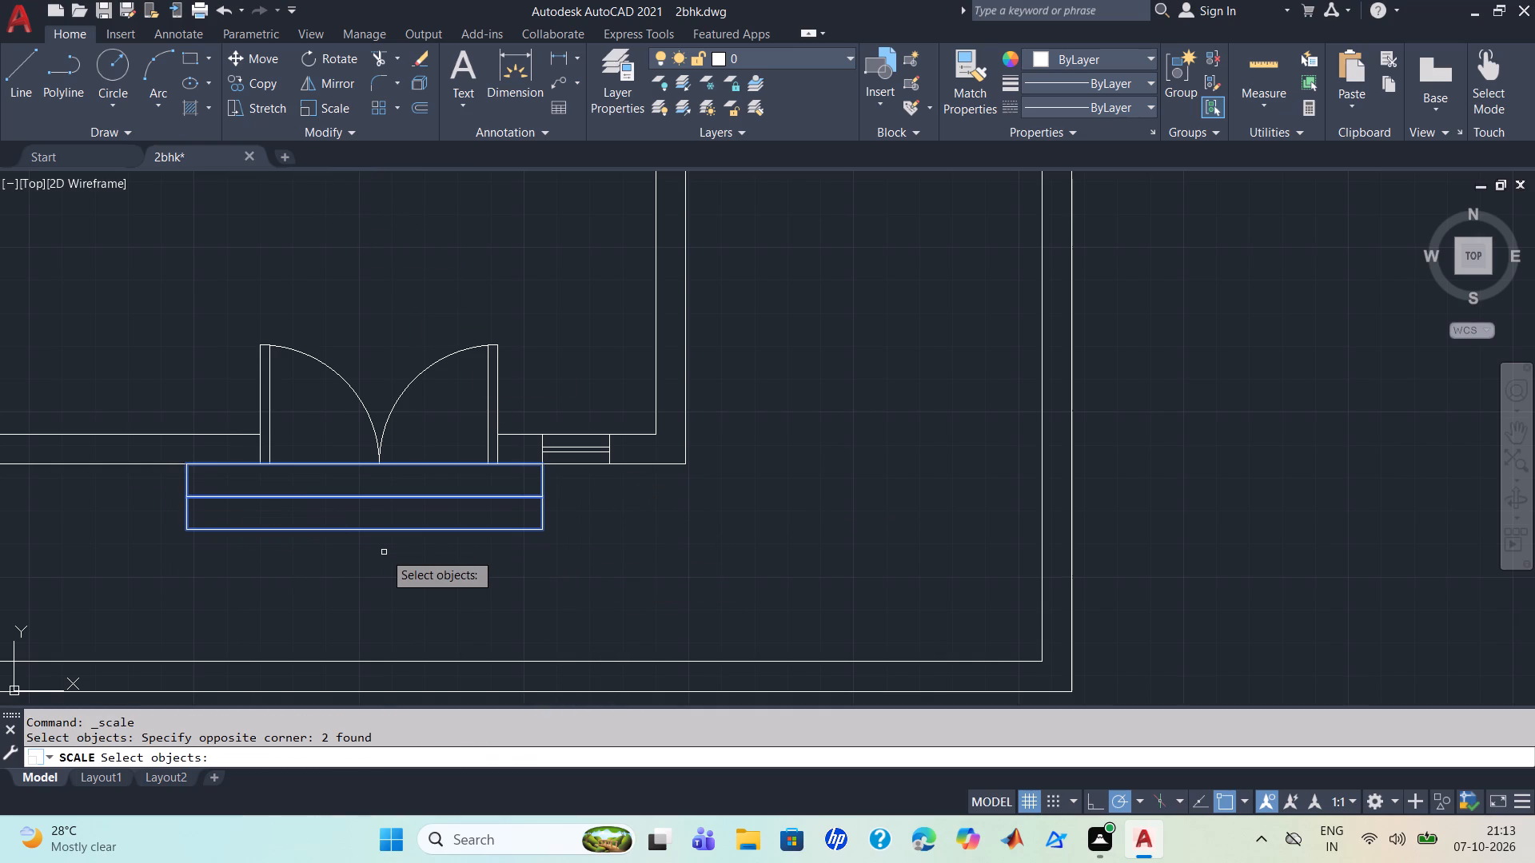
{"action": "key", "text": "Return"}
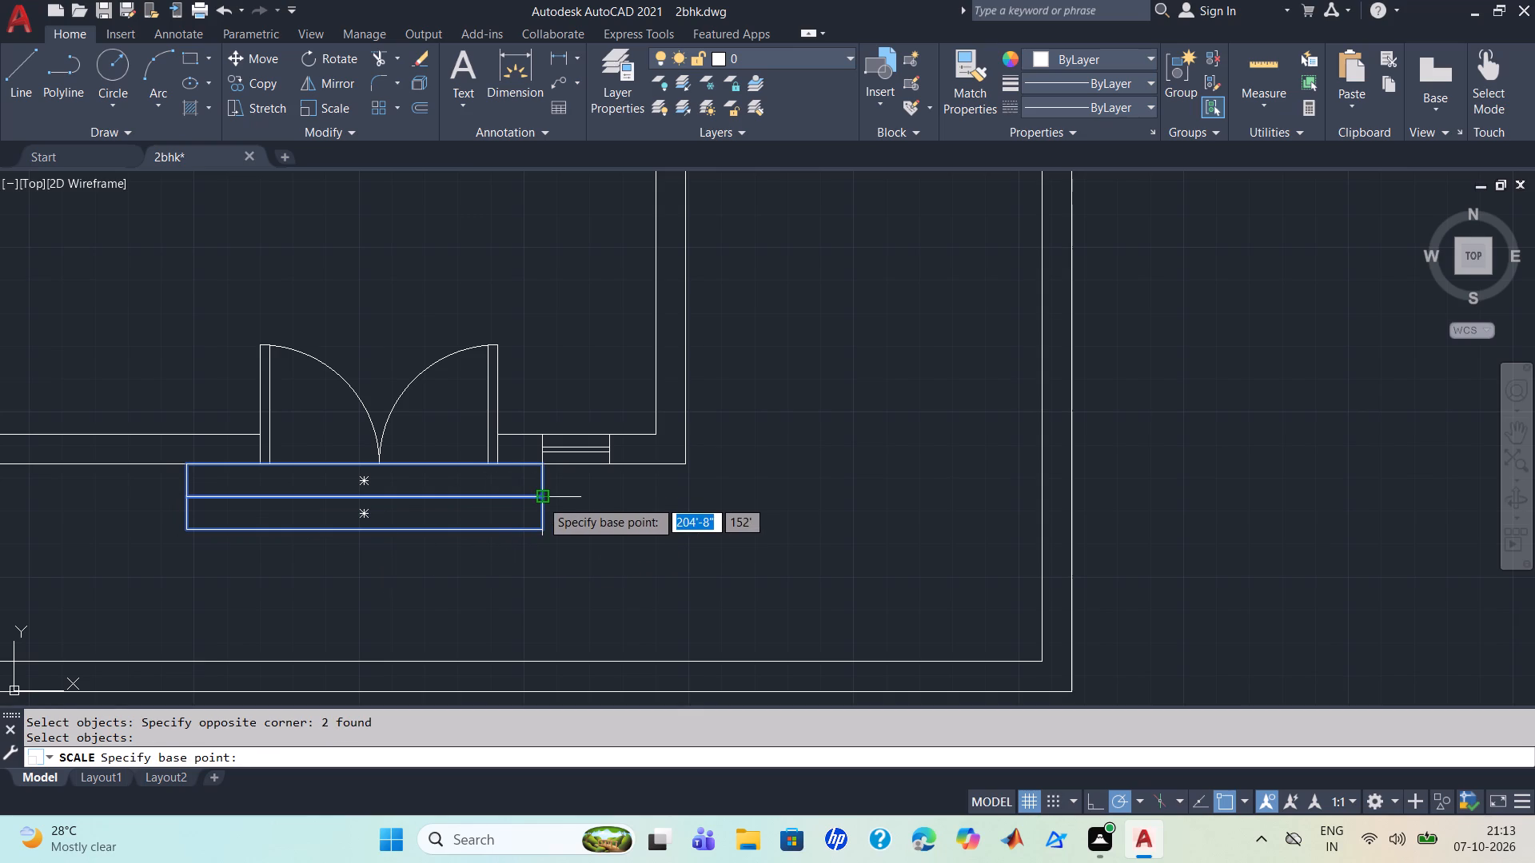
{"action": "left_click", "coordinate": [364, 513]}
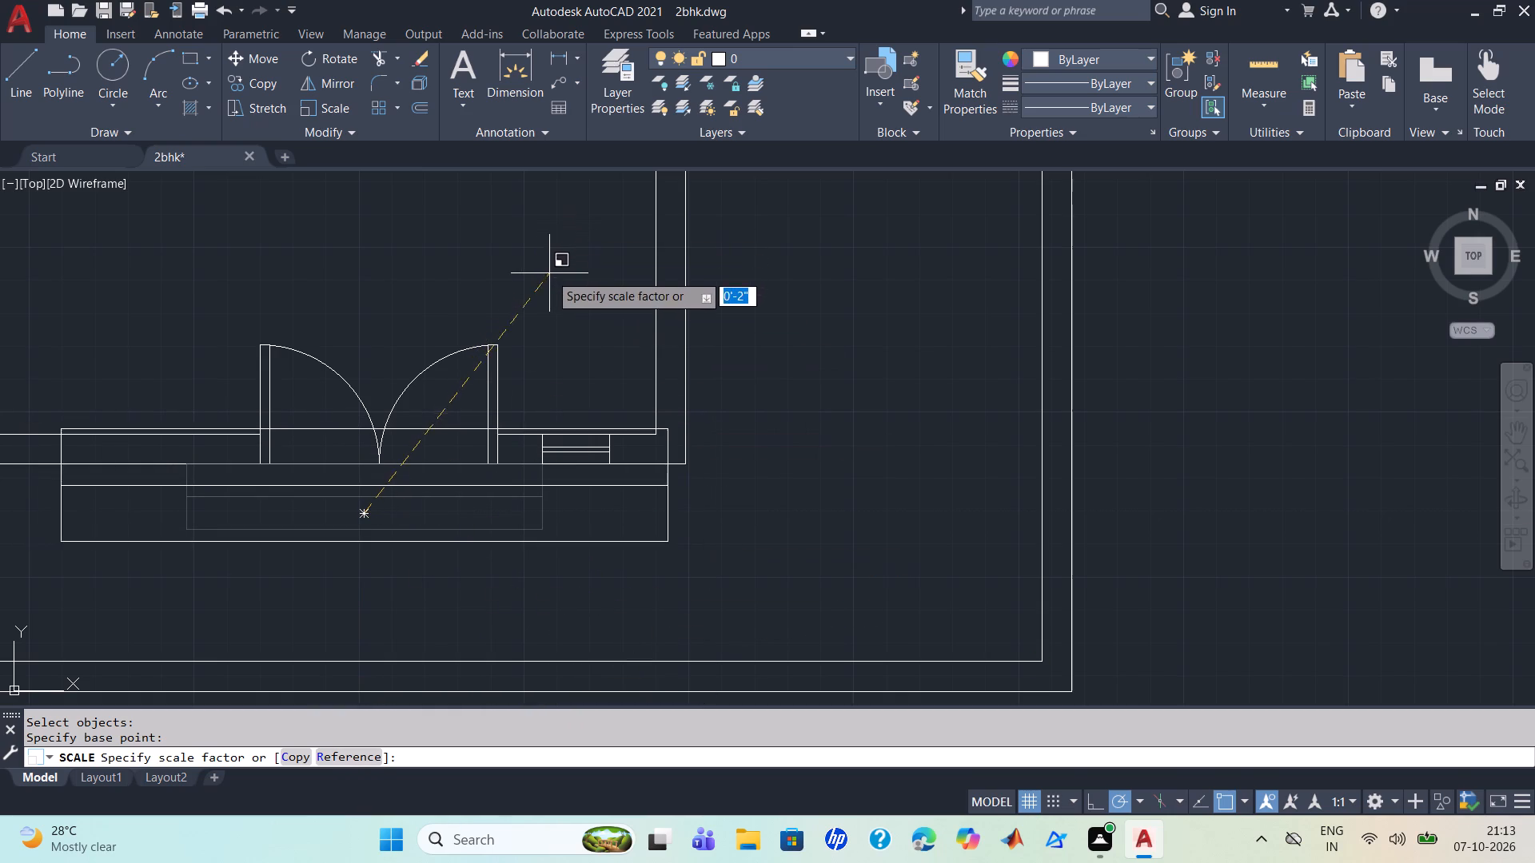
{"action": "left_click", "coordinate": [539, 314]}
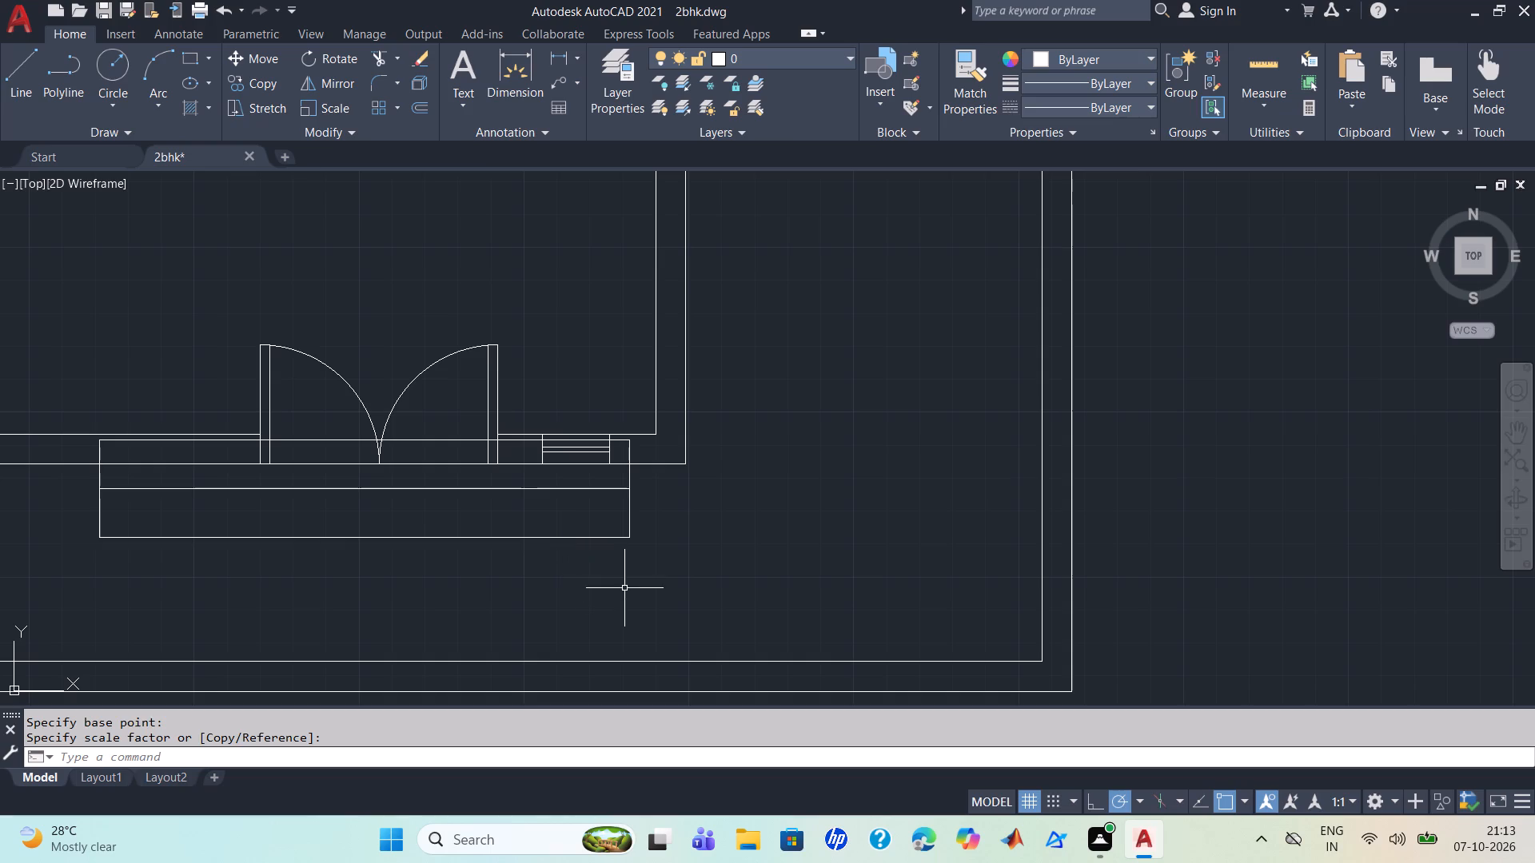
Move the two enlarged steps about 8" so their inner edge lies on the outer wall face, roughly centred on the double door.
{"action": "left_click", "coordinate": [625, 588]}
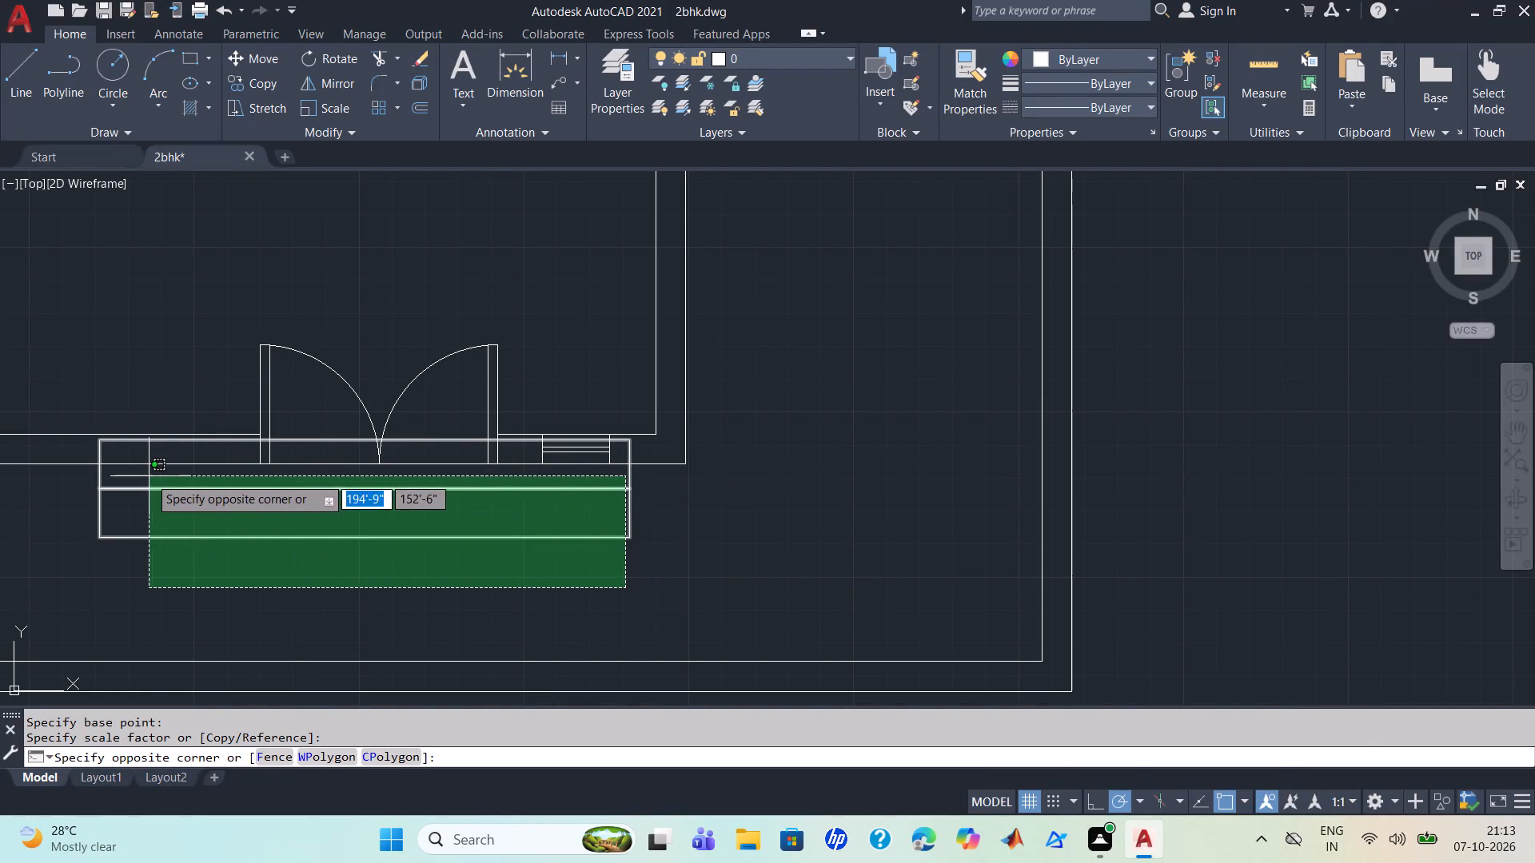
{"action": "left_click", "coordinate": [87, 475]}
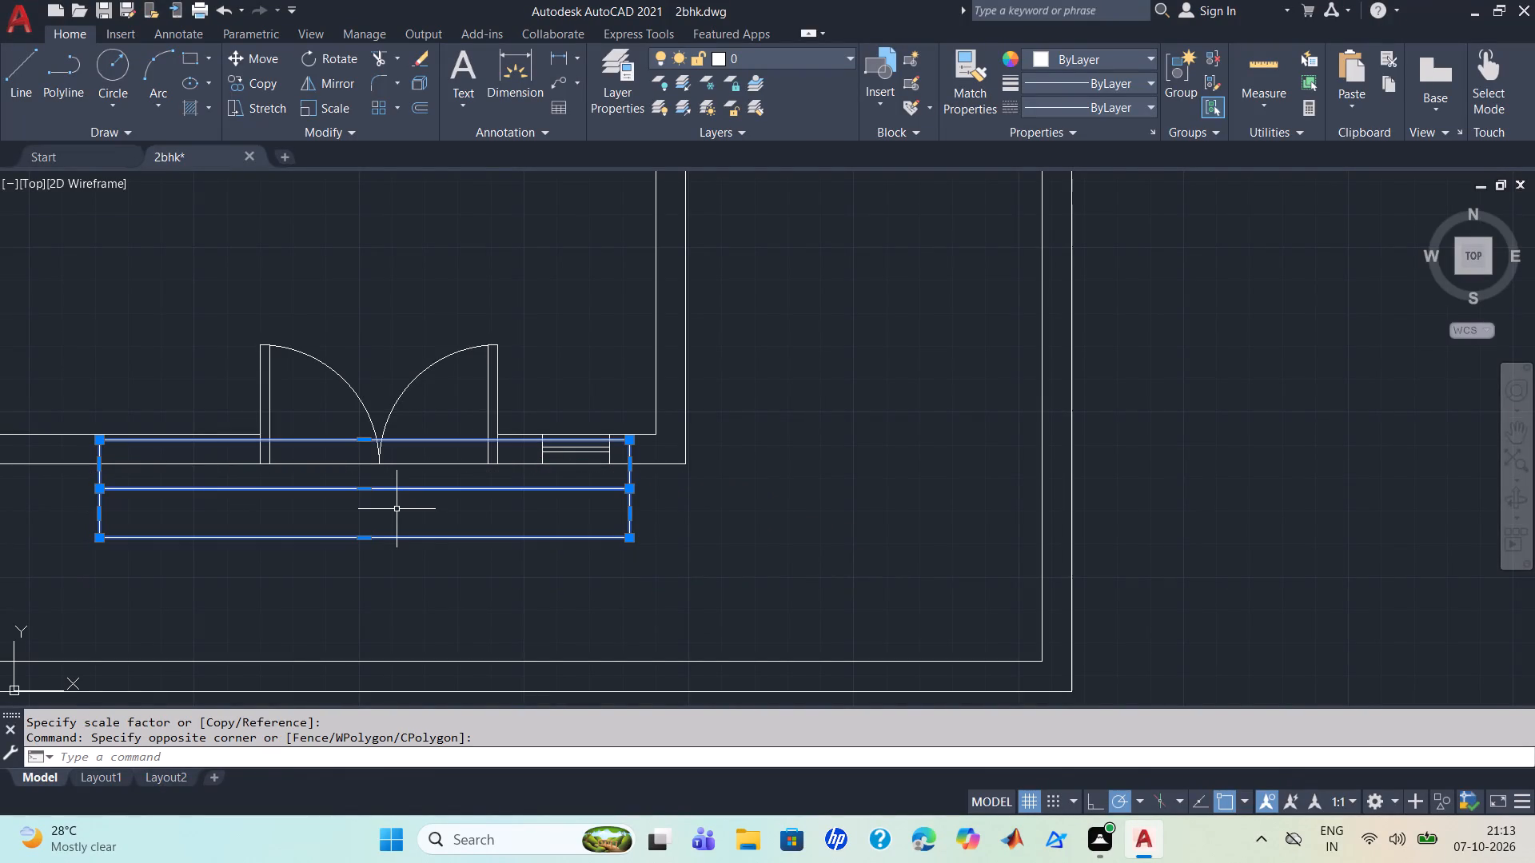
{"action": "key", "text": "m"}
{"action": "key", "text": "Return"}
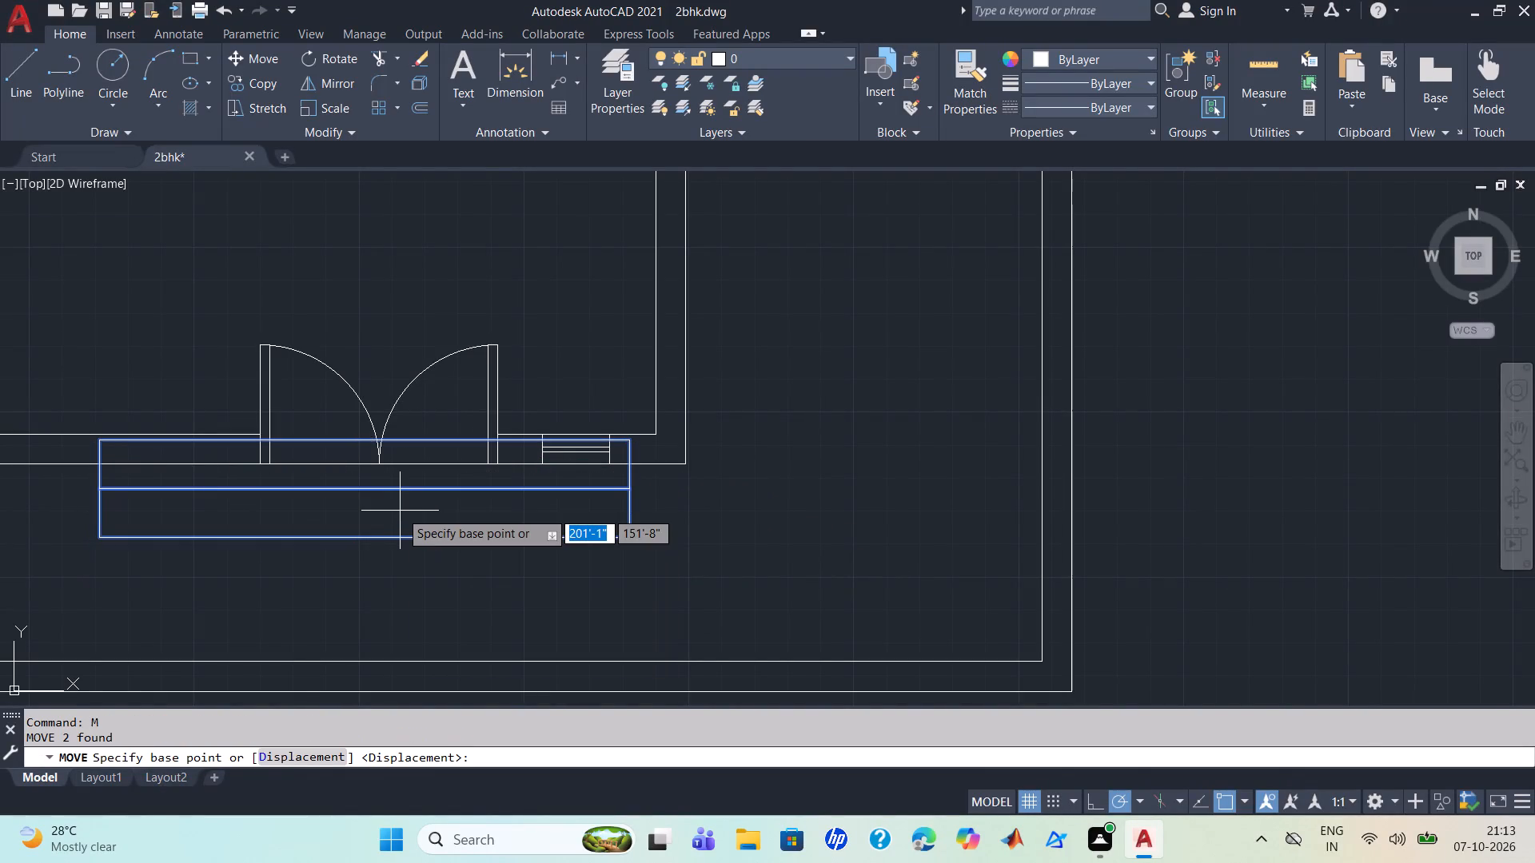
{"action": "left_click", "coordinate": [369, 464]}
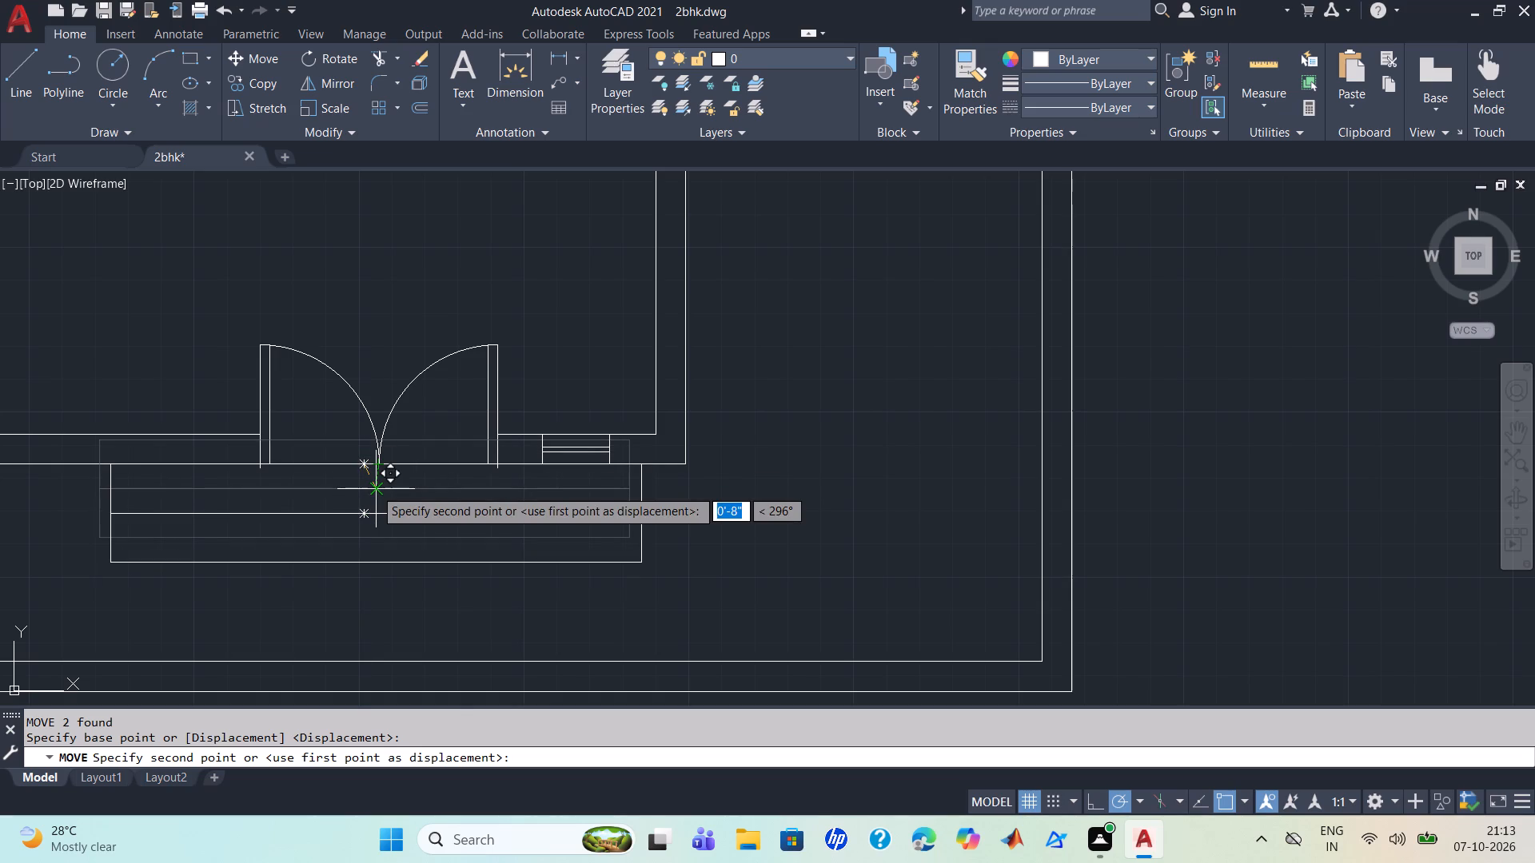
{"action": "left_click", "coordinate": [374, 488]}
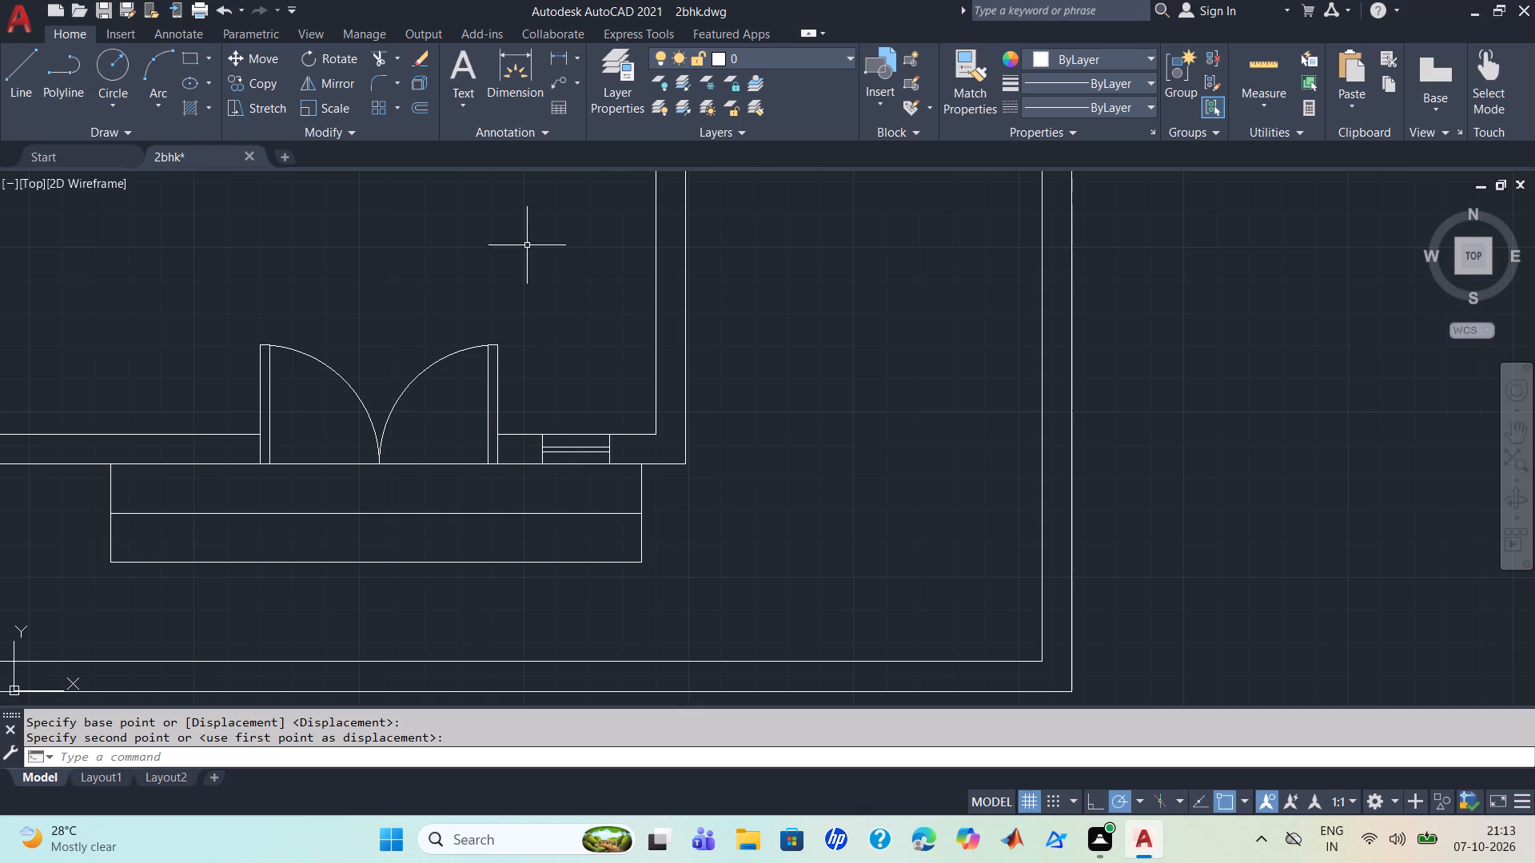
Draw a window symbol about 2' wide across the 9" wall west of the double door, with two parallel lines inside.
{"action": "left_click", "coordinate": [25, 60]}
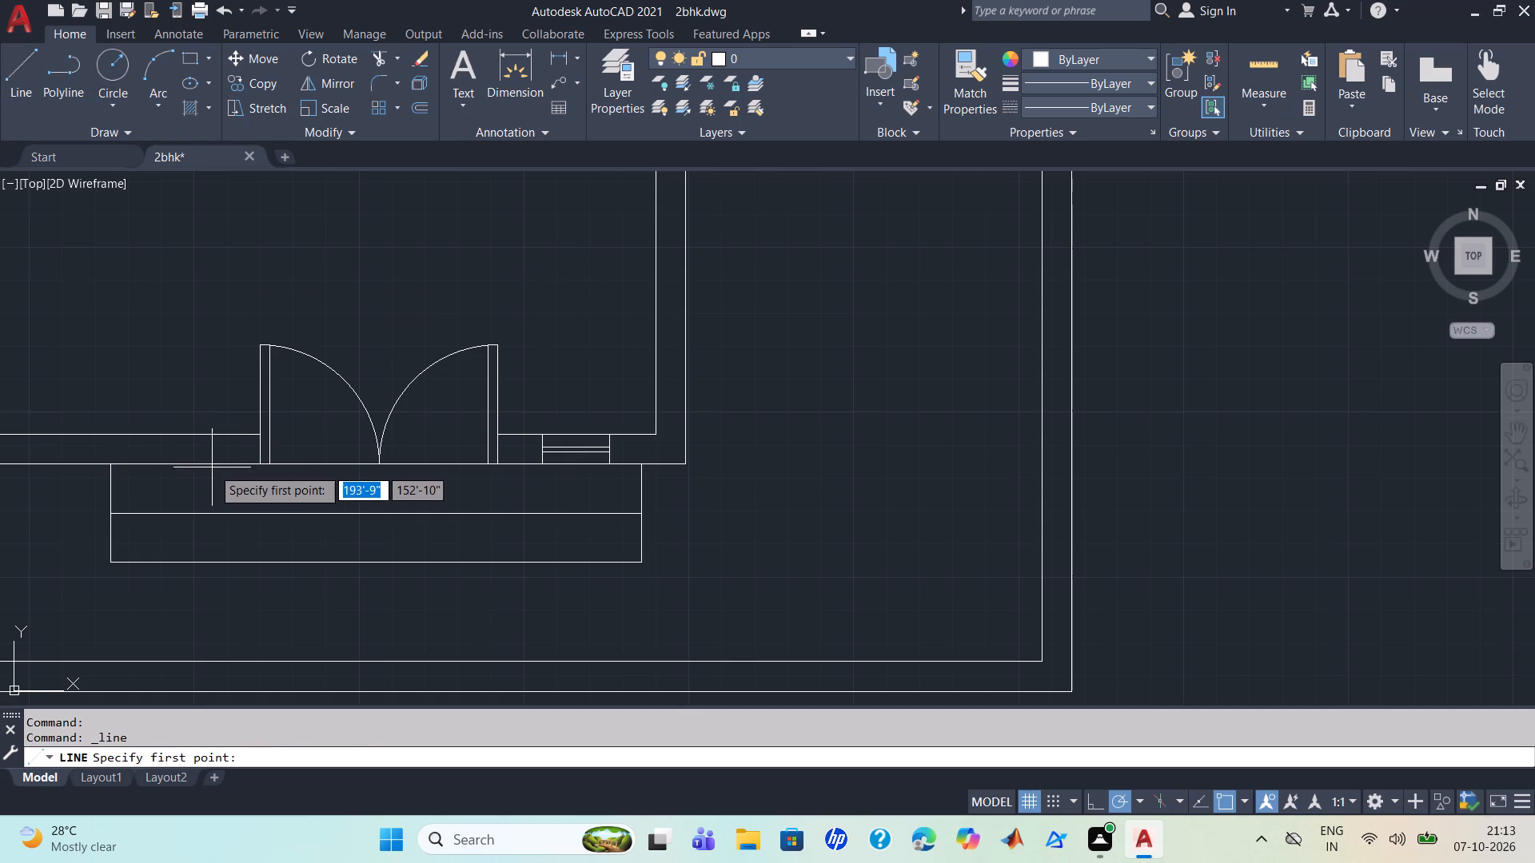
{"action": "left_click", "coordinate": [111, 463]}
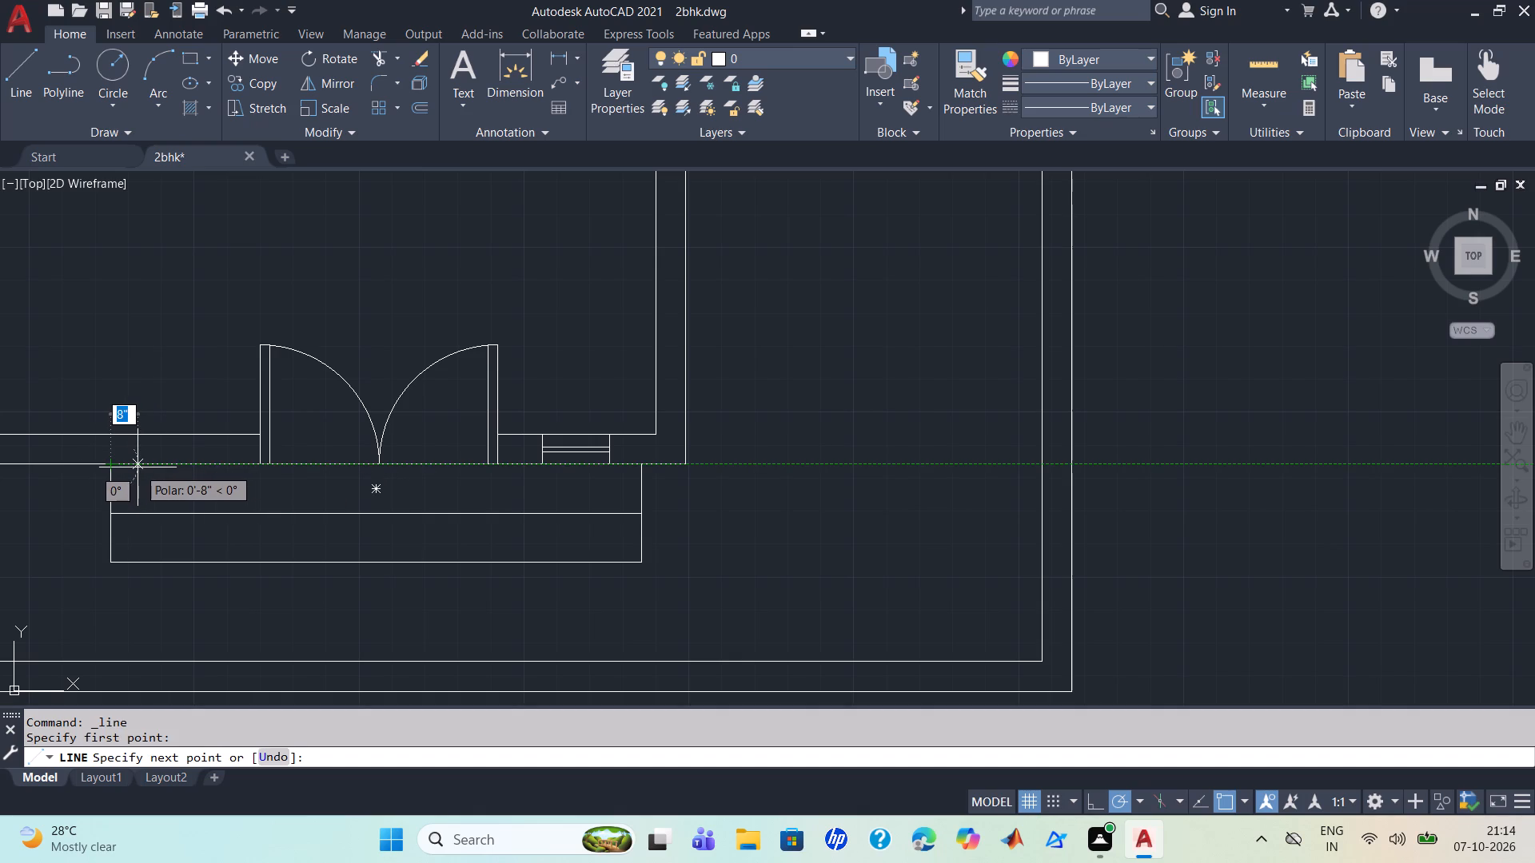
{"action": "left_click", "coordinate": [138, 467]}
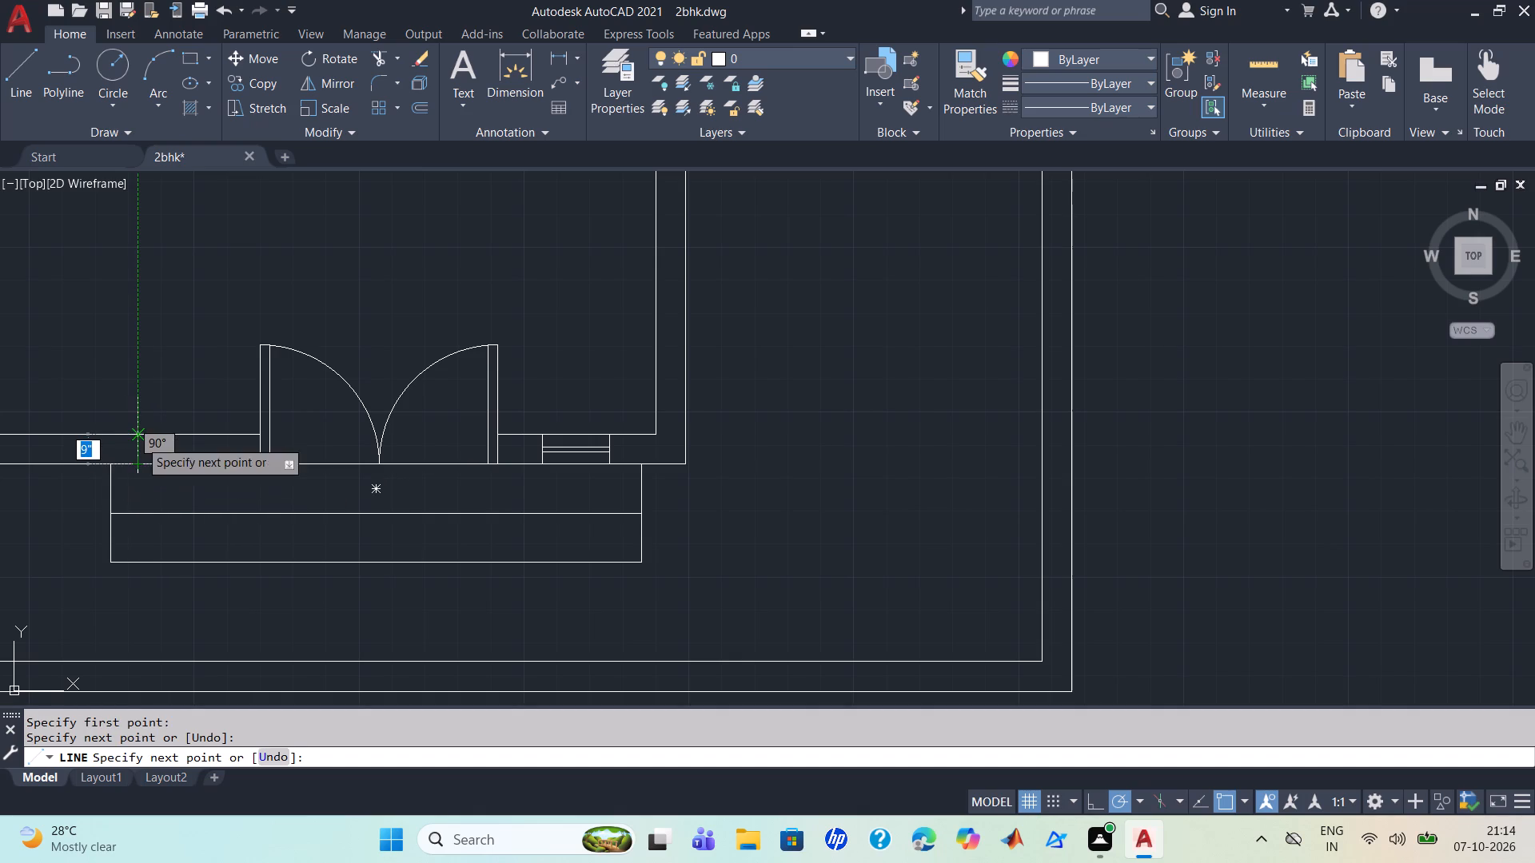
{"action": "left_click", "coordinate": [138, 432]}
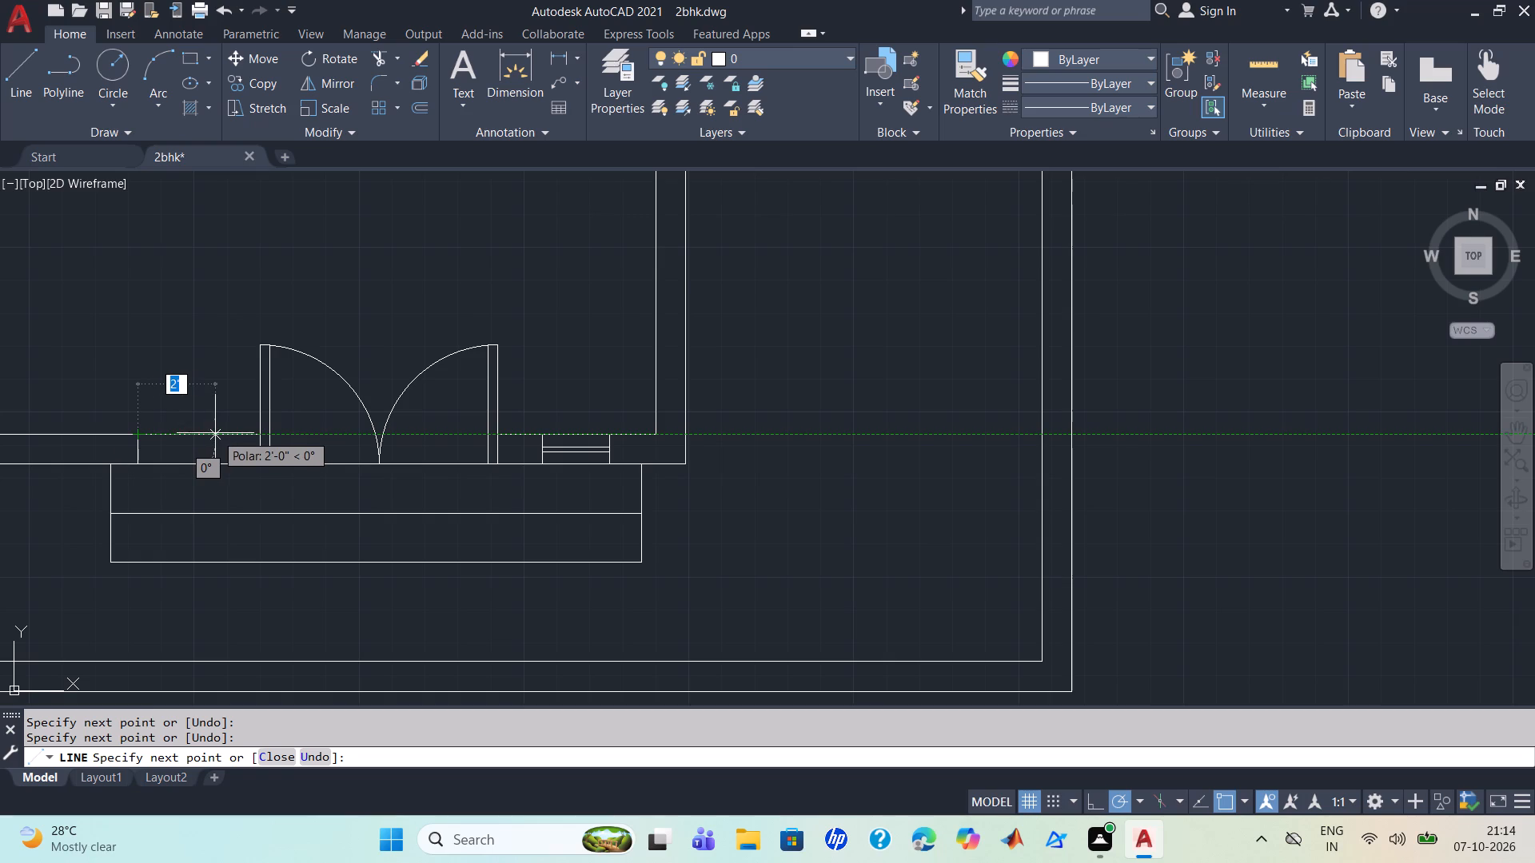
{"action": "left_click", "coordinate": [217, 436]}
{"action": "left_click", "coordinate": [213, 467]}
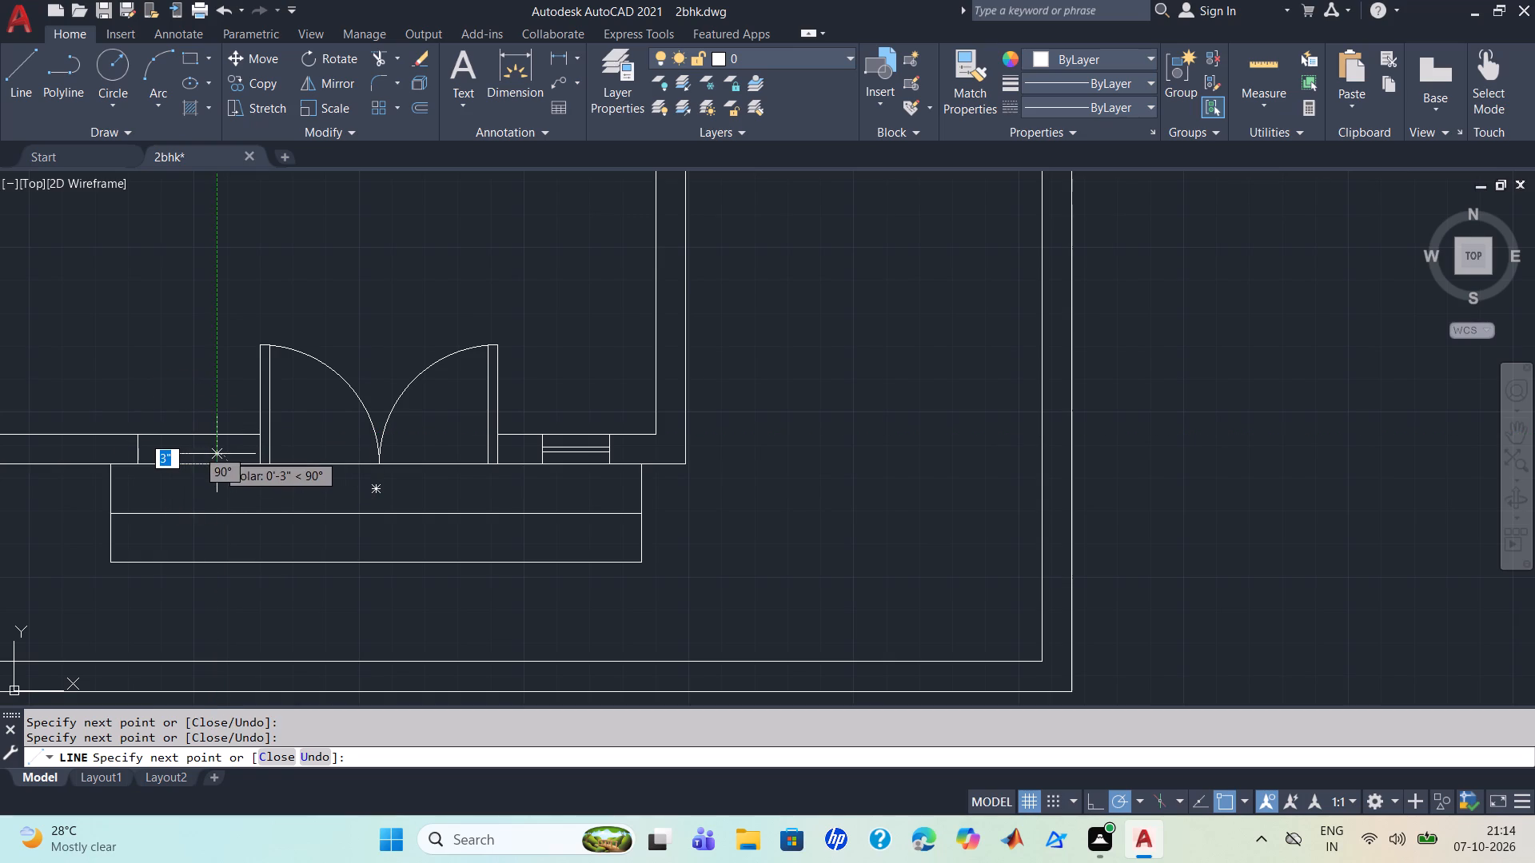
{"action": "scroll", "coordinate": [217, 454], "scroll_direction": "up", "scroll_amount": 3}
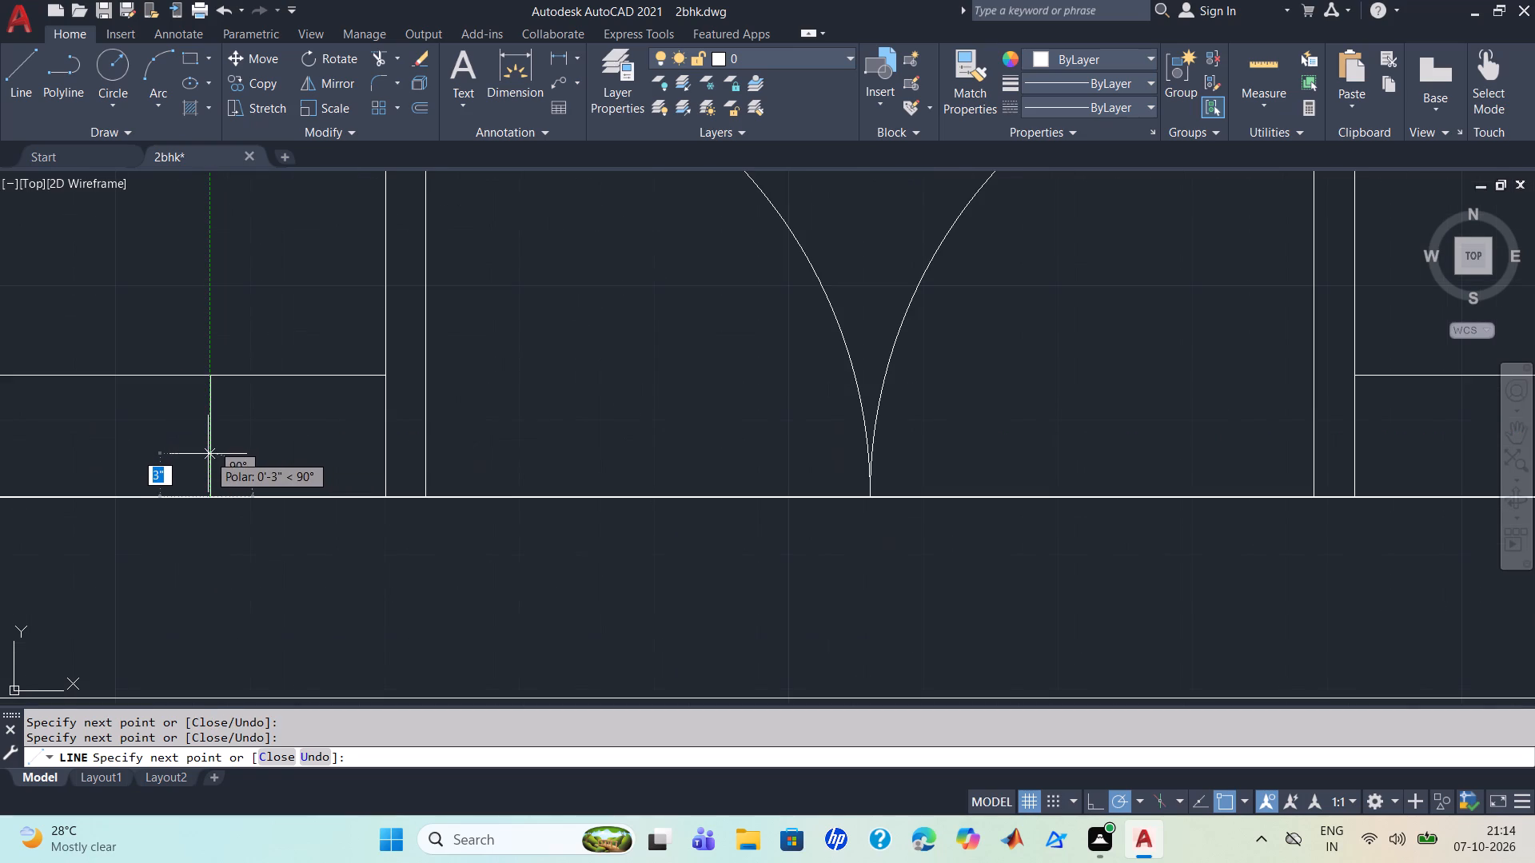
{"action": "left_click", "coordinate": [211, 449]}
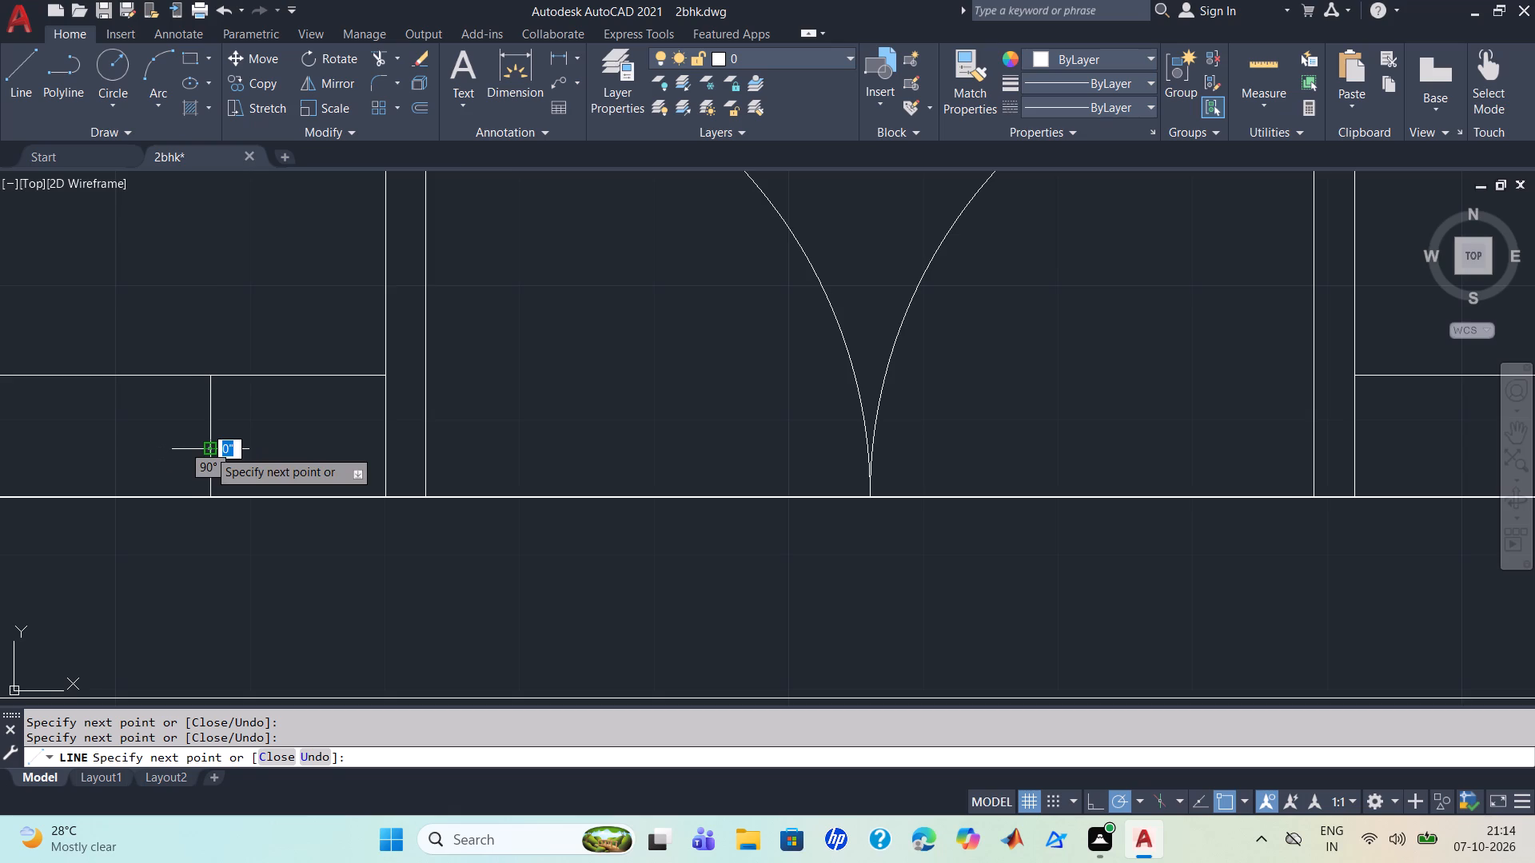
{"action": "middle_click_drag", "start_coordinate": [209, 449], "coordinate": [454, 463]}
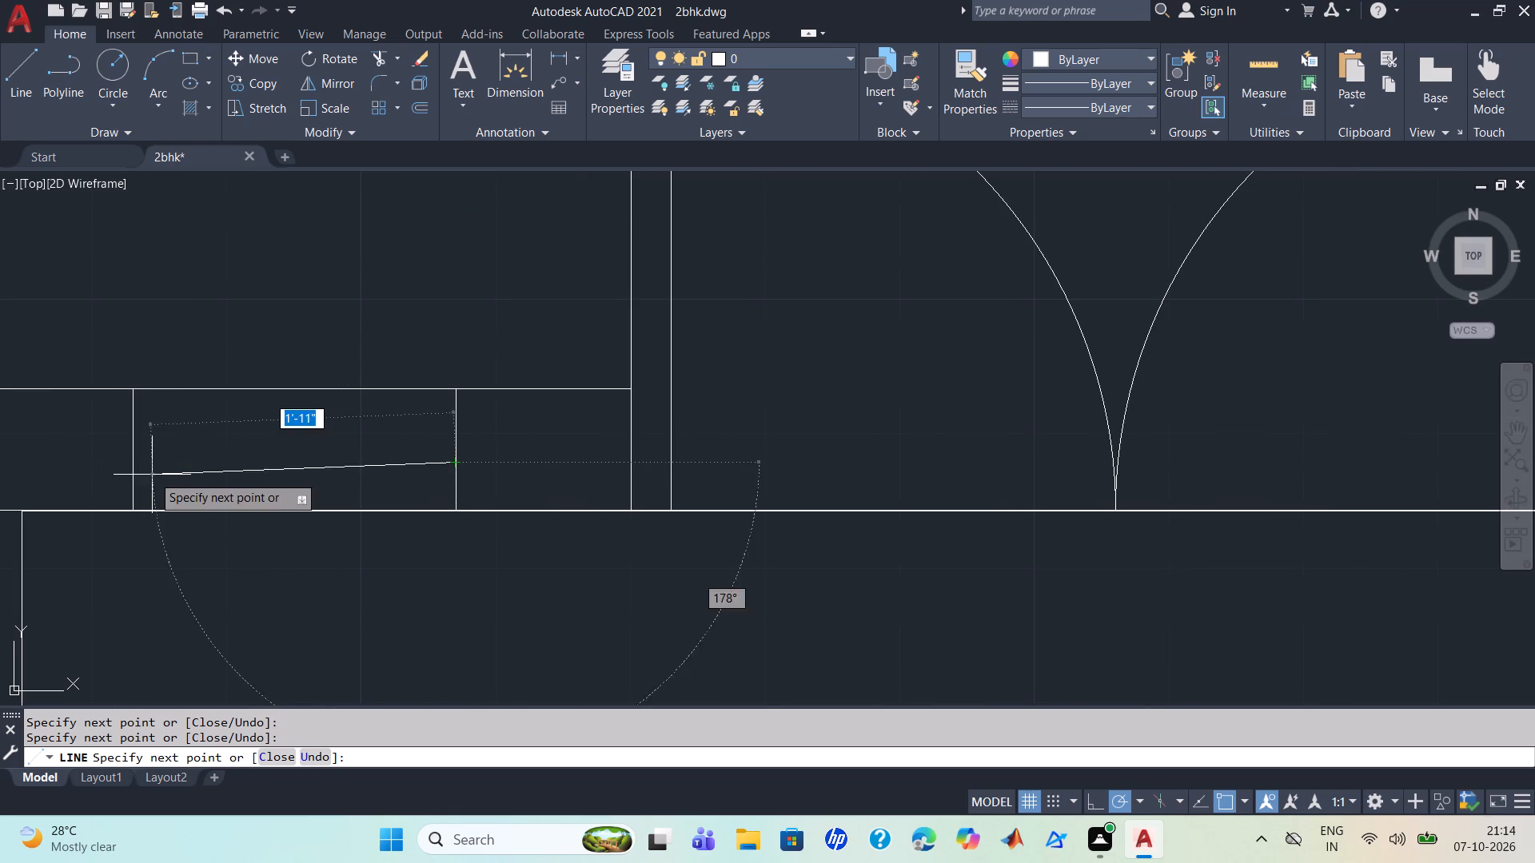
{"action": "left_click", "coordinate": [134, 471]}
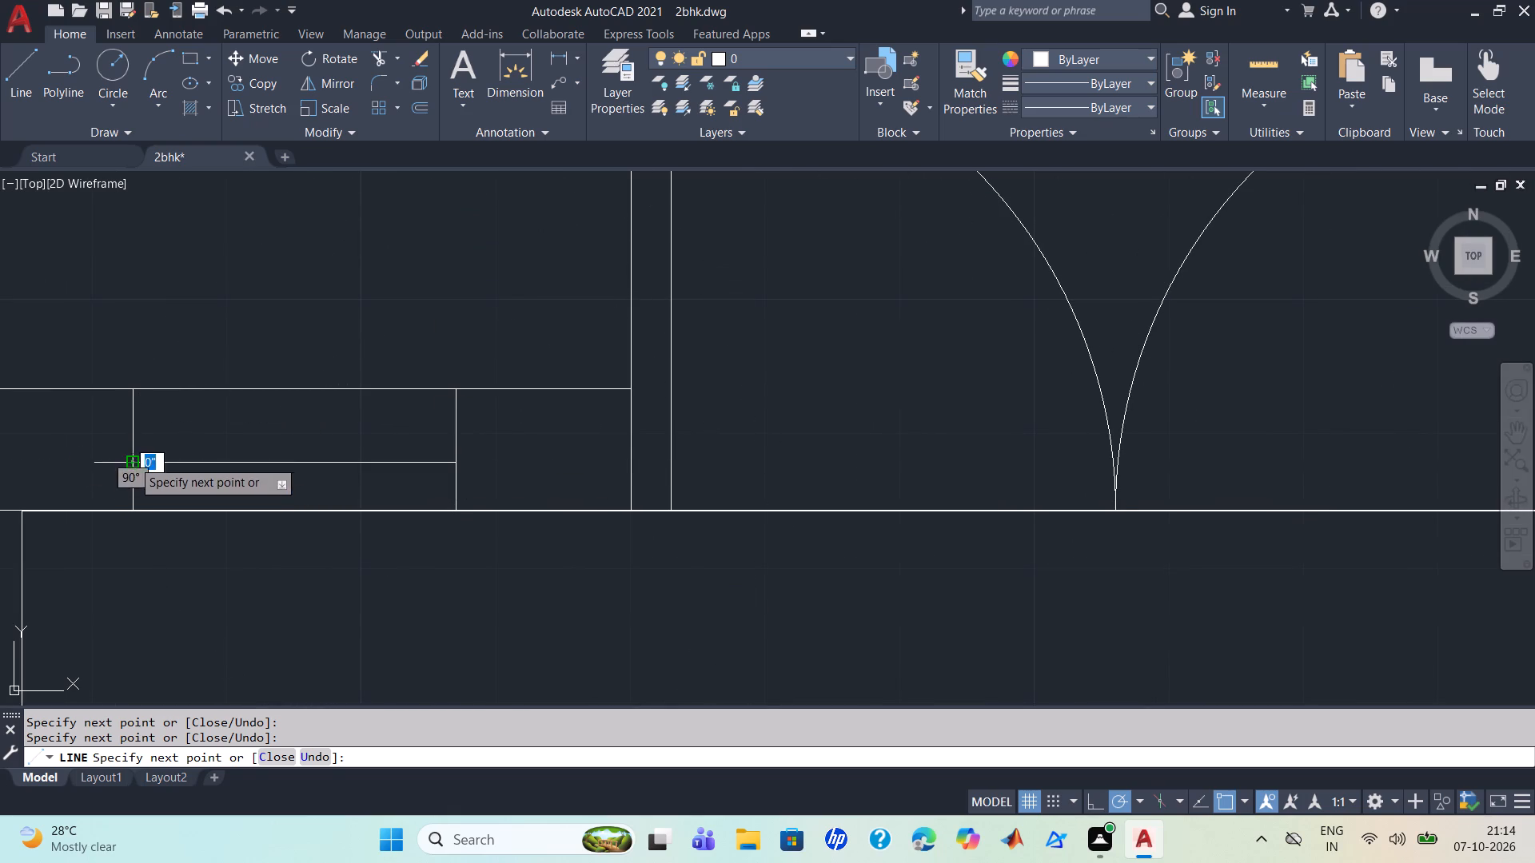
{"action": "left_click", "coordinate": [131, 441]}
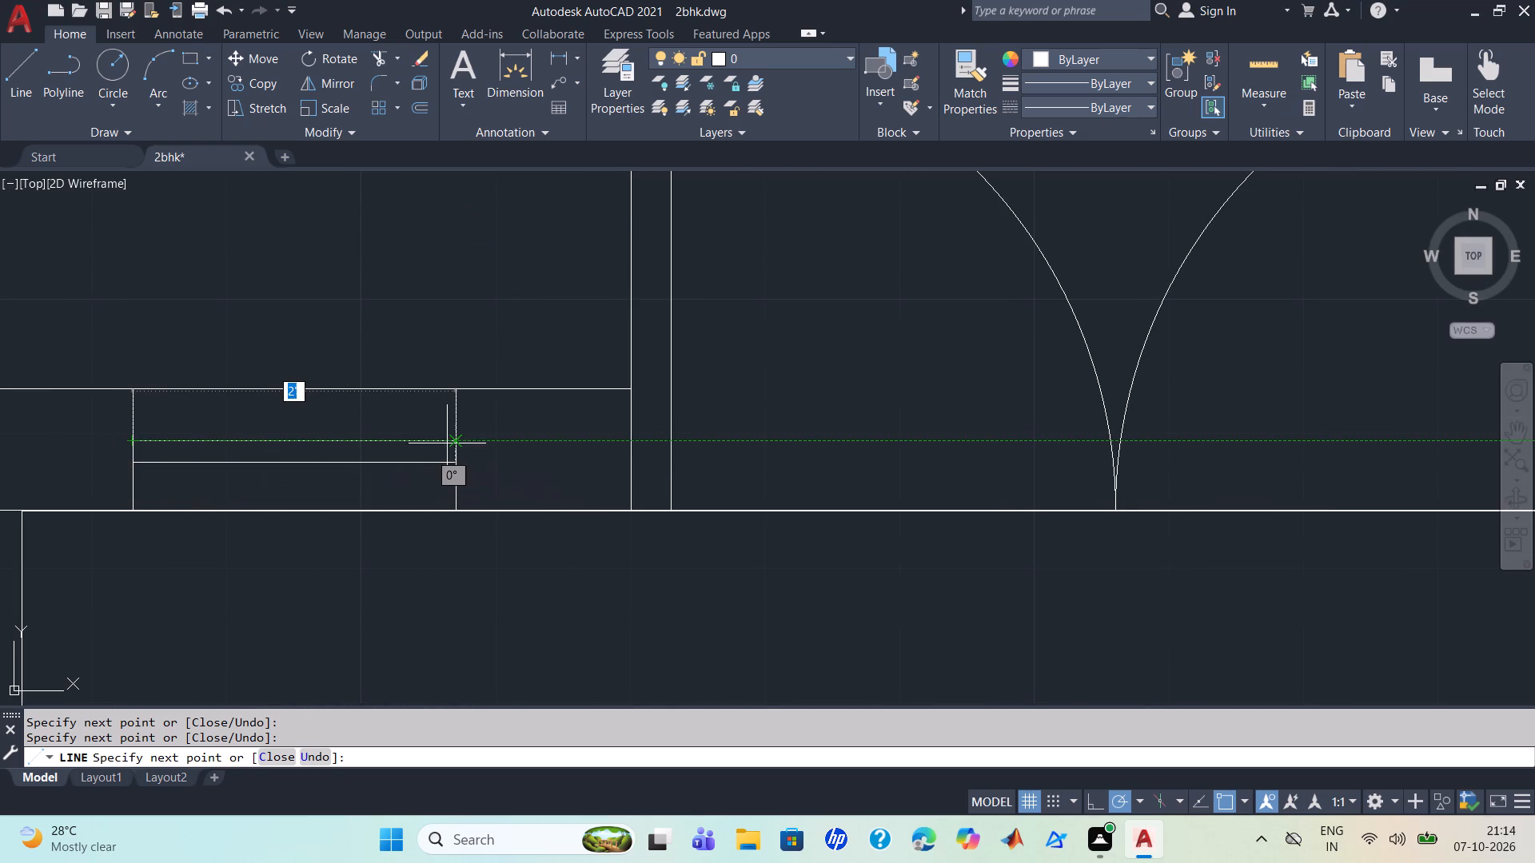
{"action": "left_click", "coordinate": [453, 442]}
{"action": "scroll", "coordinate": [458, 439], "scroll_direction": "down", "scroll_amount": 4}
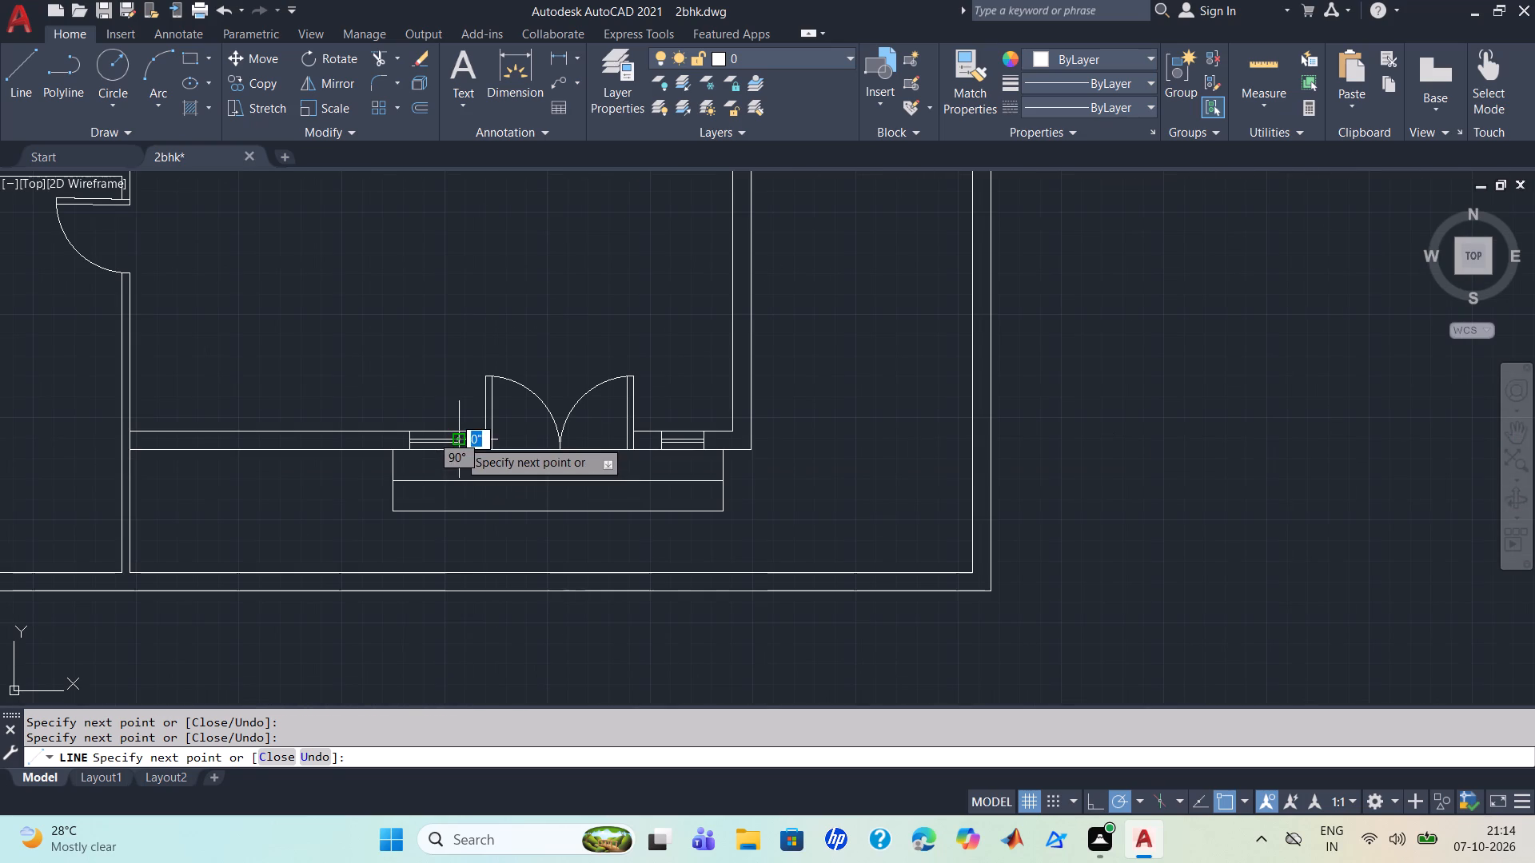
{"action": "key", "text": "Escape"}
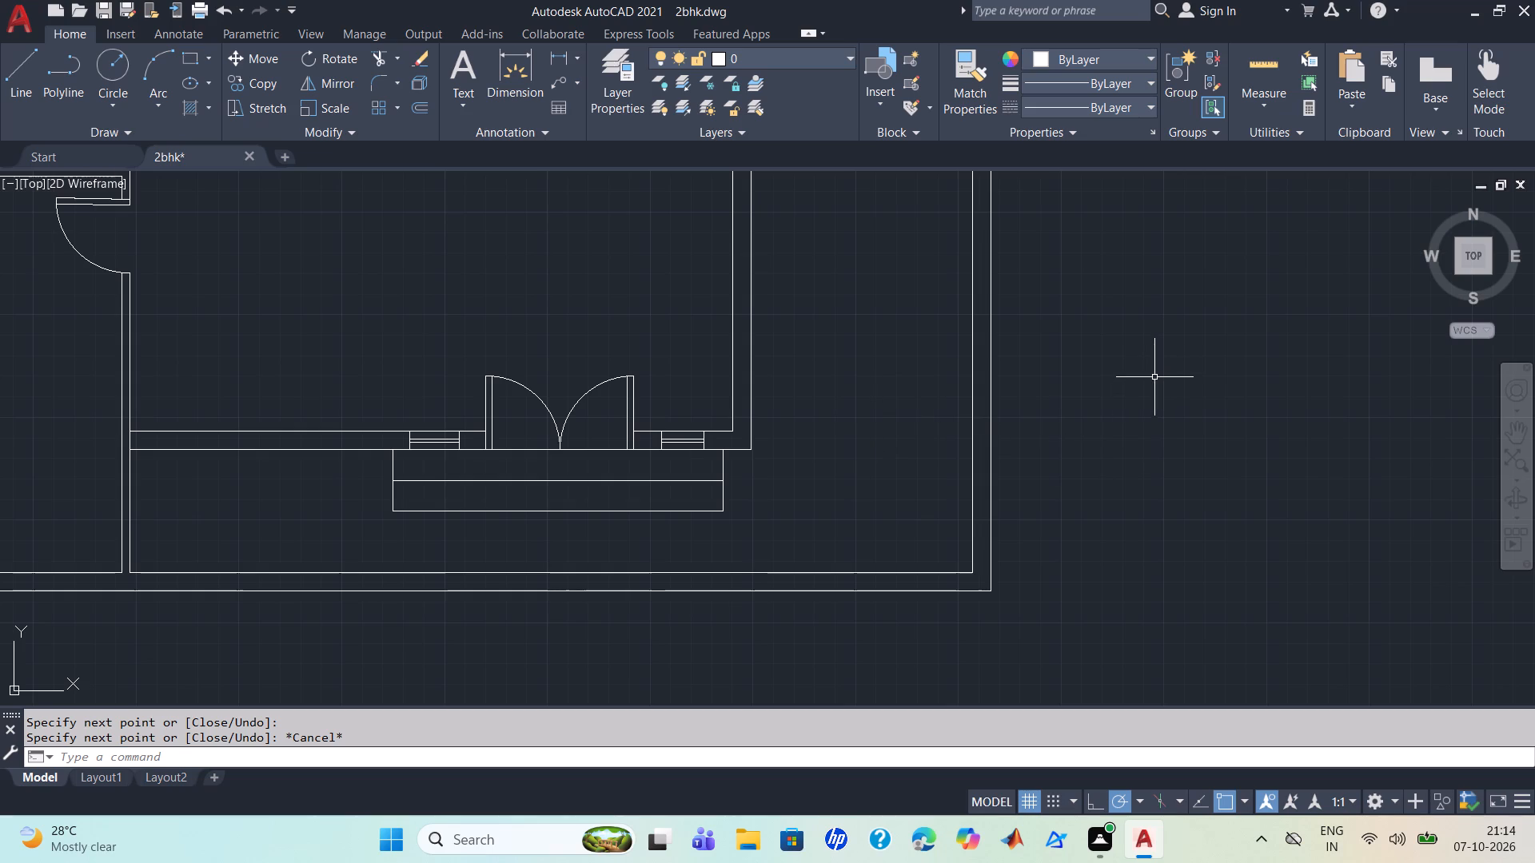
Join all linework of the whole floor plan into polylines.
{"action": "scroll", "coordinate": [1154, 377], "scroll_direction": "down", "scroll_amount": 2}
{"action": "middle_click_drag", "start_coordinate": [1167, 374], "coordinate": [1172, 583]}
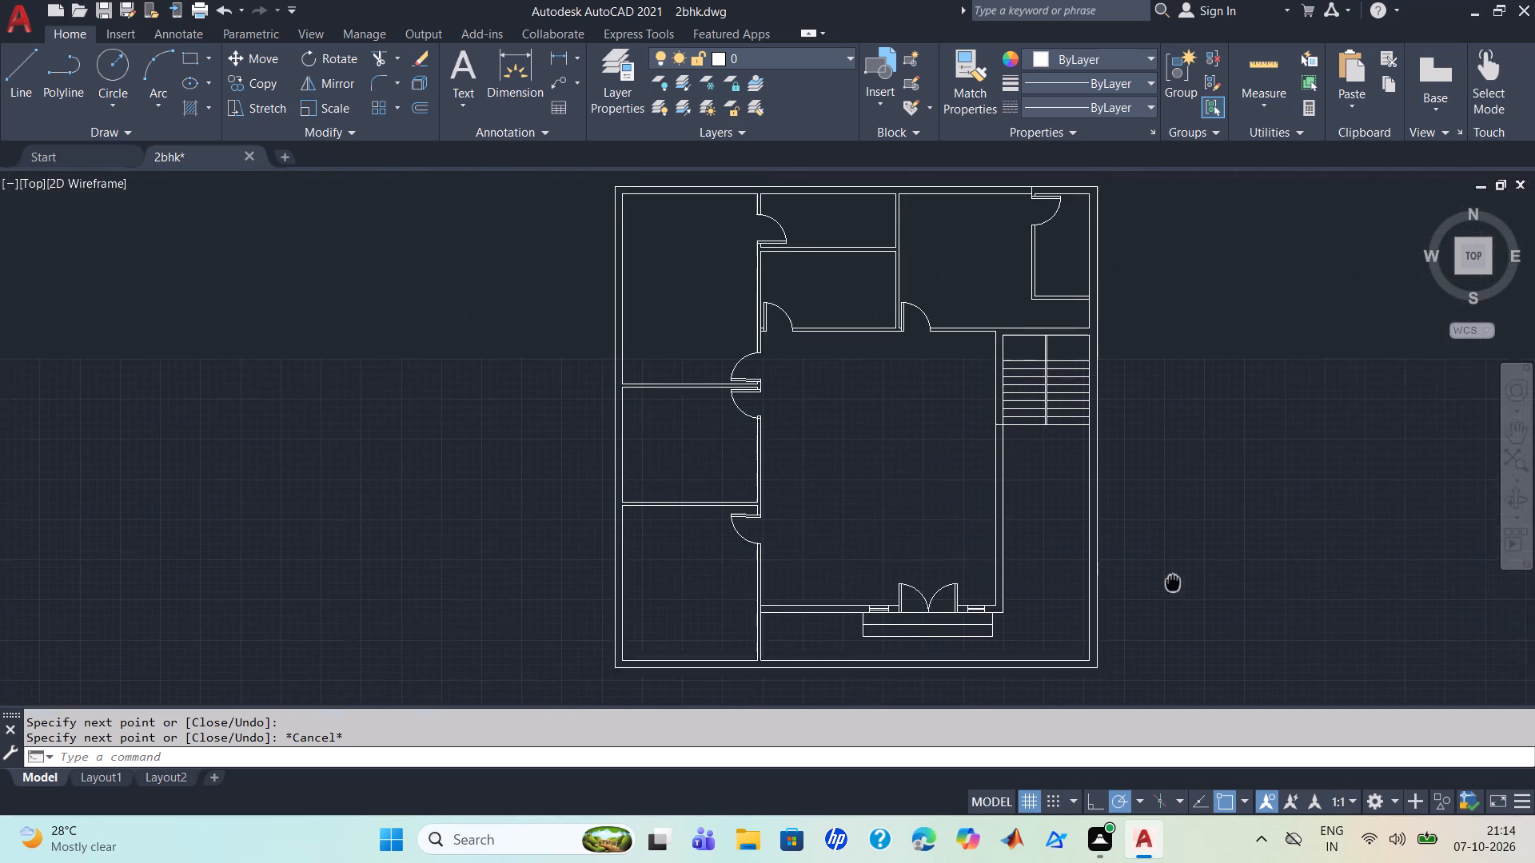
{"action": "middle_click_drag", "start_coordinate": [1172, 583], "coordinate": [1168, 592]}
{"action": "scroll", "coordinate": [1168, 592], "scroll_direction": "down", "scroll_amount": 1}
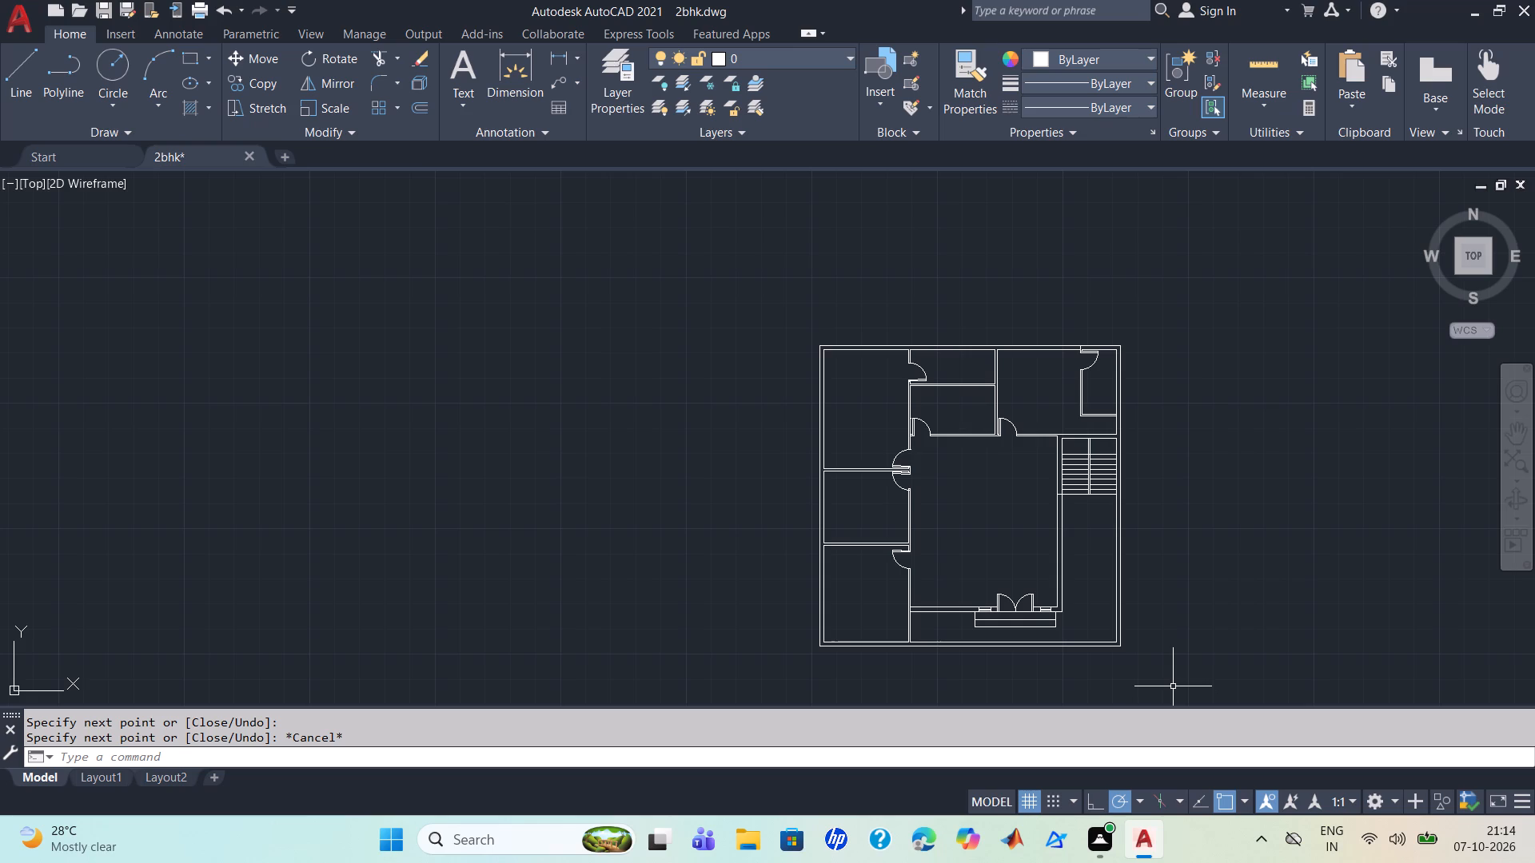
{"action": "left_click", "coordinate": [1173, 686]}
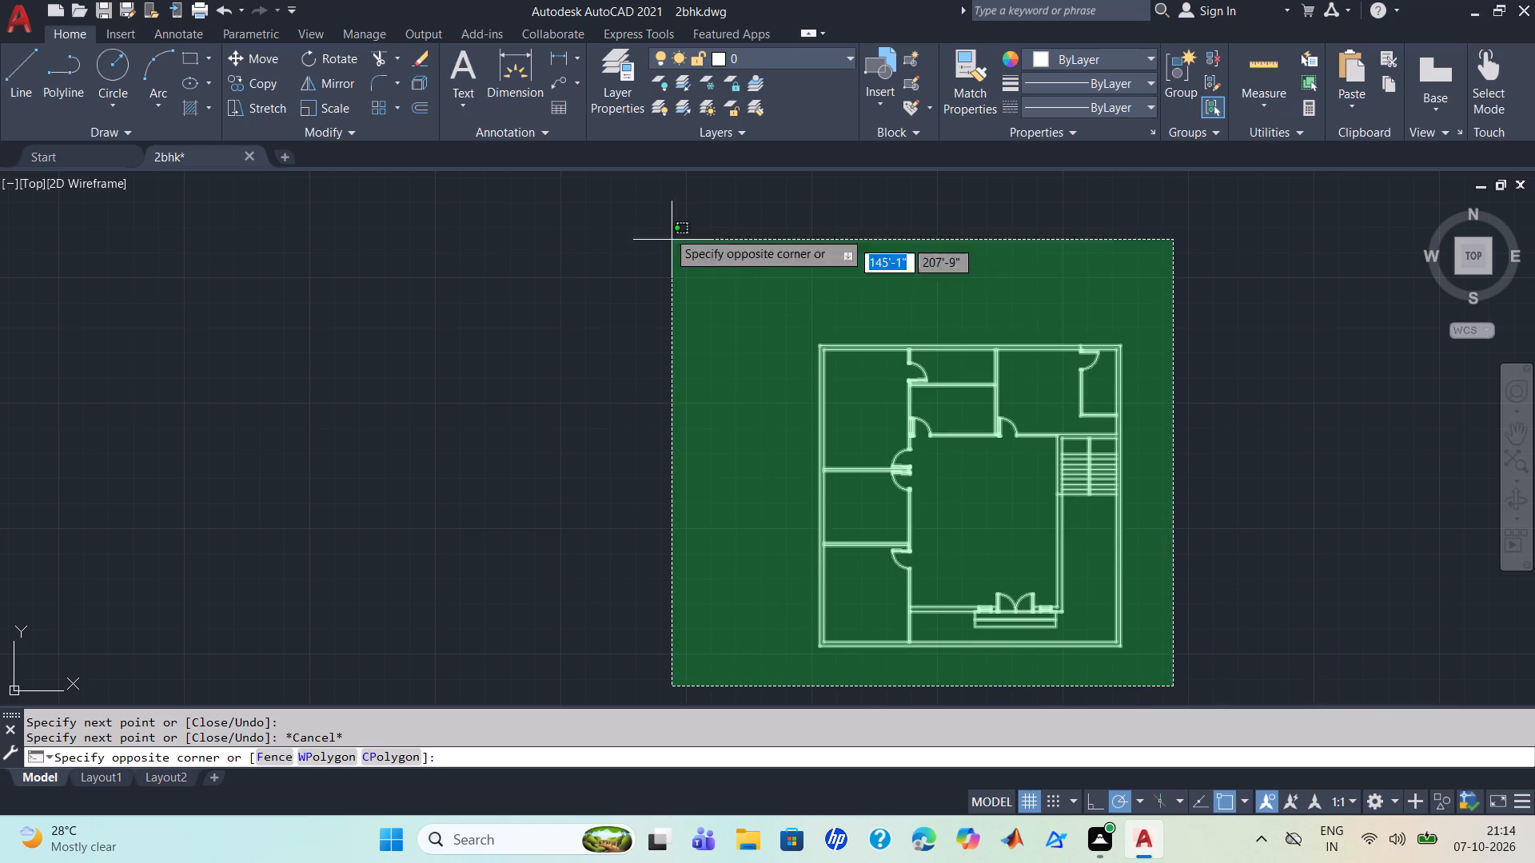
{"action": "left_click", "coordinate": [756, 316]}
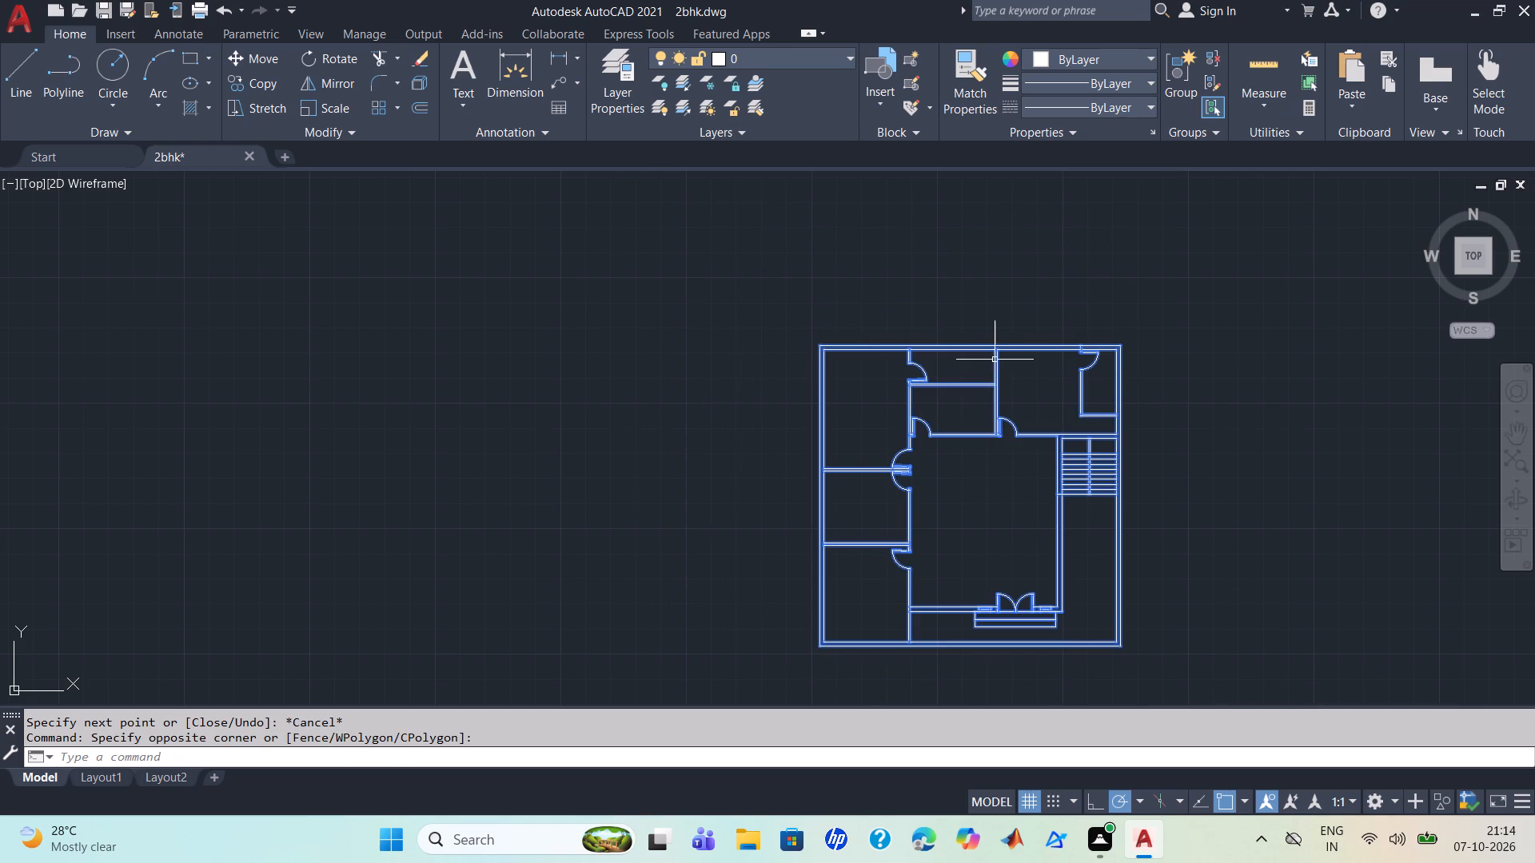
{"action": "key", "text": "j"}
{"action": "key", "text": "Return"}
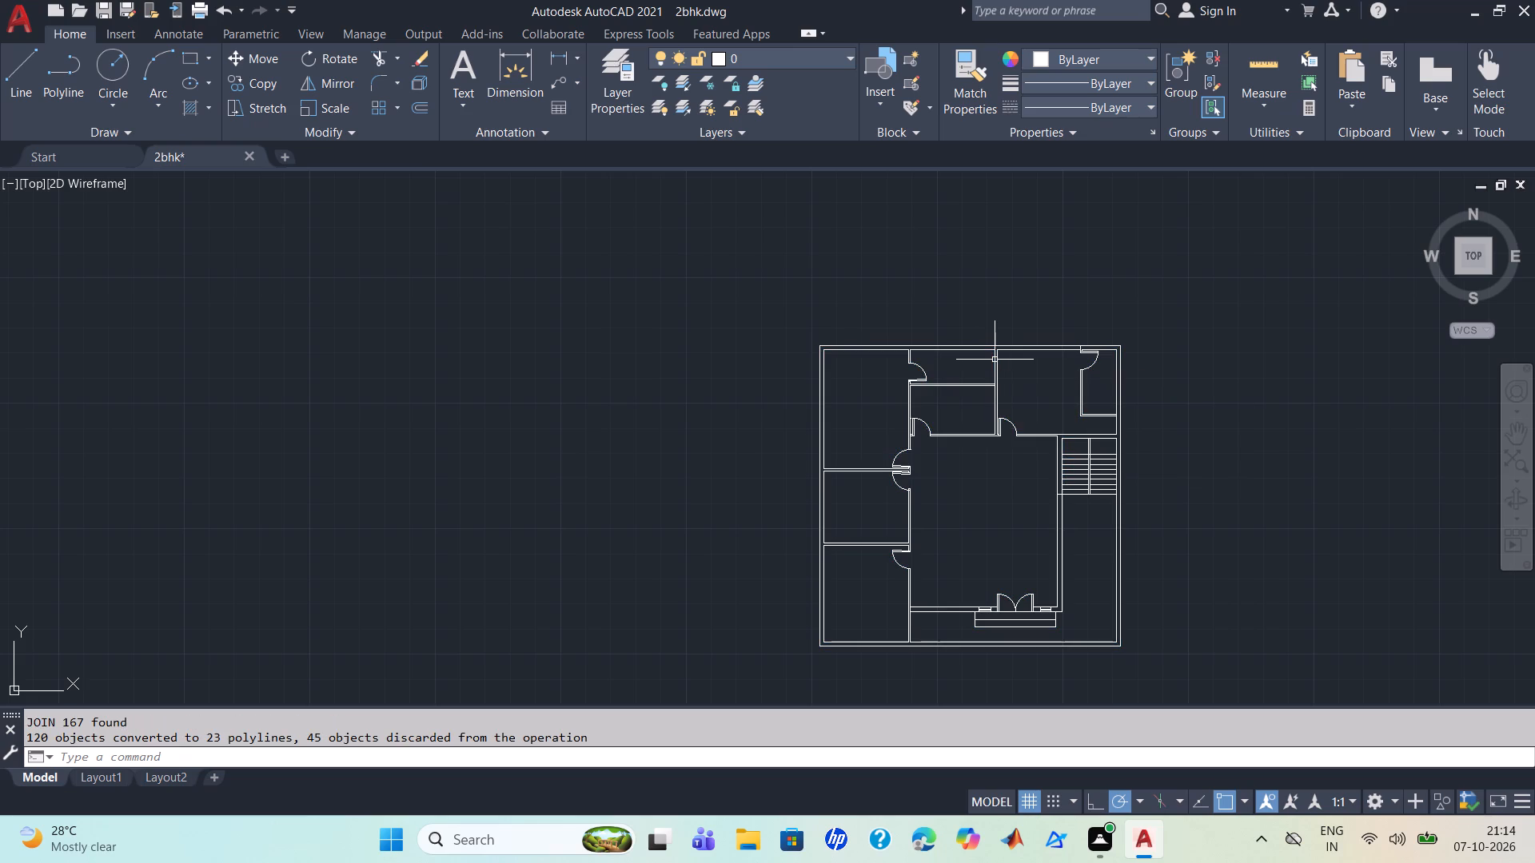
Draw a 6' by 9" rectangle in the empty space east of the floor plan.
{"action": "middle_click_drag", "start_coordinate": [1230, 482], "coordinate": [903, 264]}
{"action": "scroll", "coordinate": [899, 264], "scroll_direction": "up", "scroll_amount": 2}
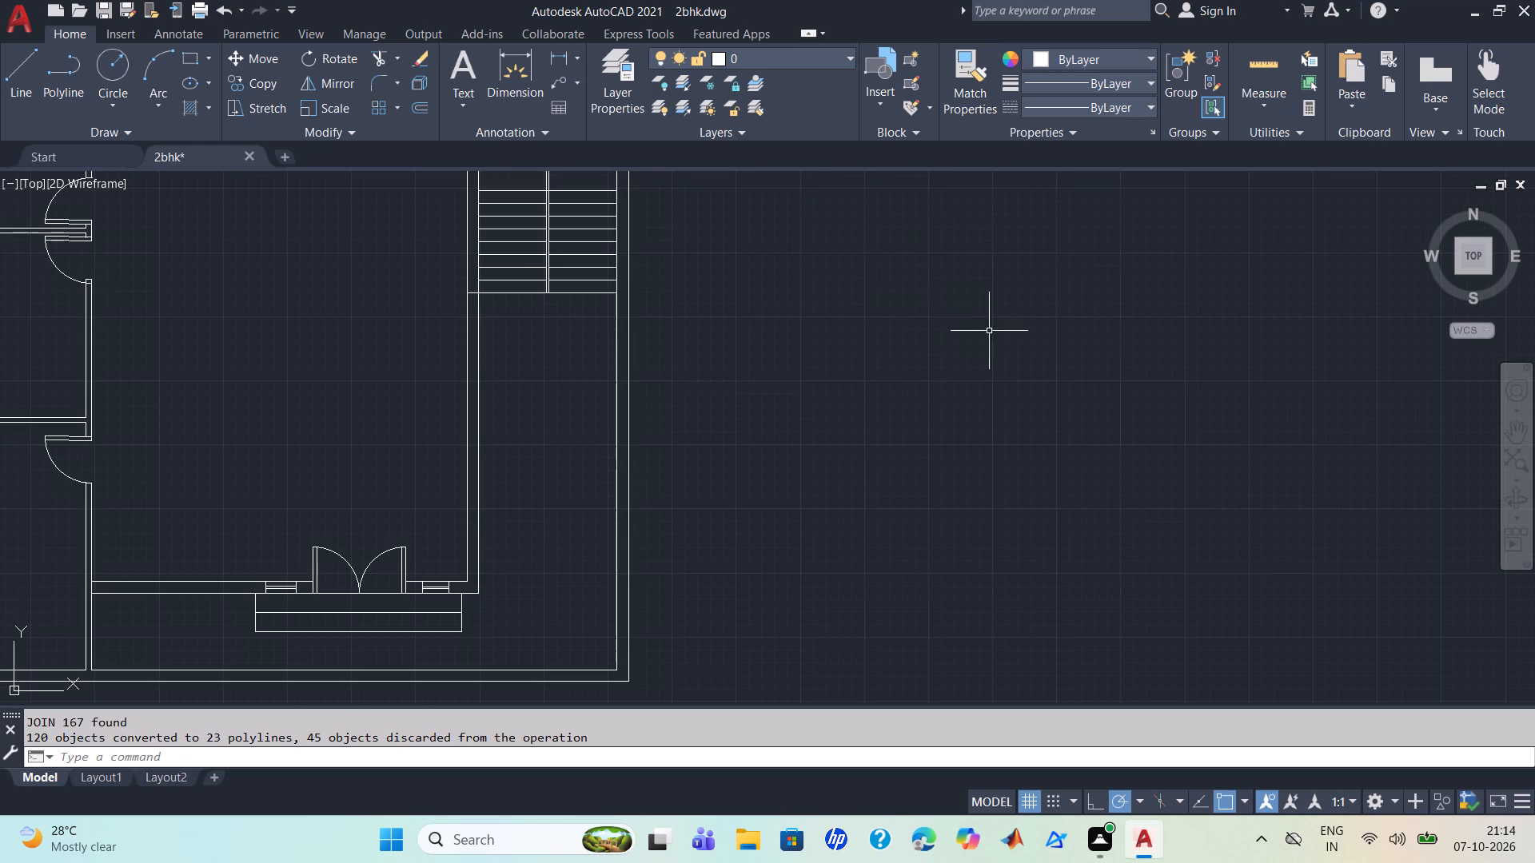
{"action": "middle_click_drag", "start_coordinate": [886, 374], "coordinate": [1132, 275]}
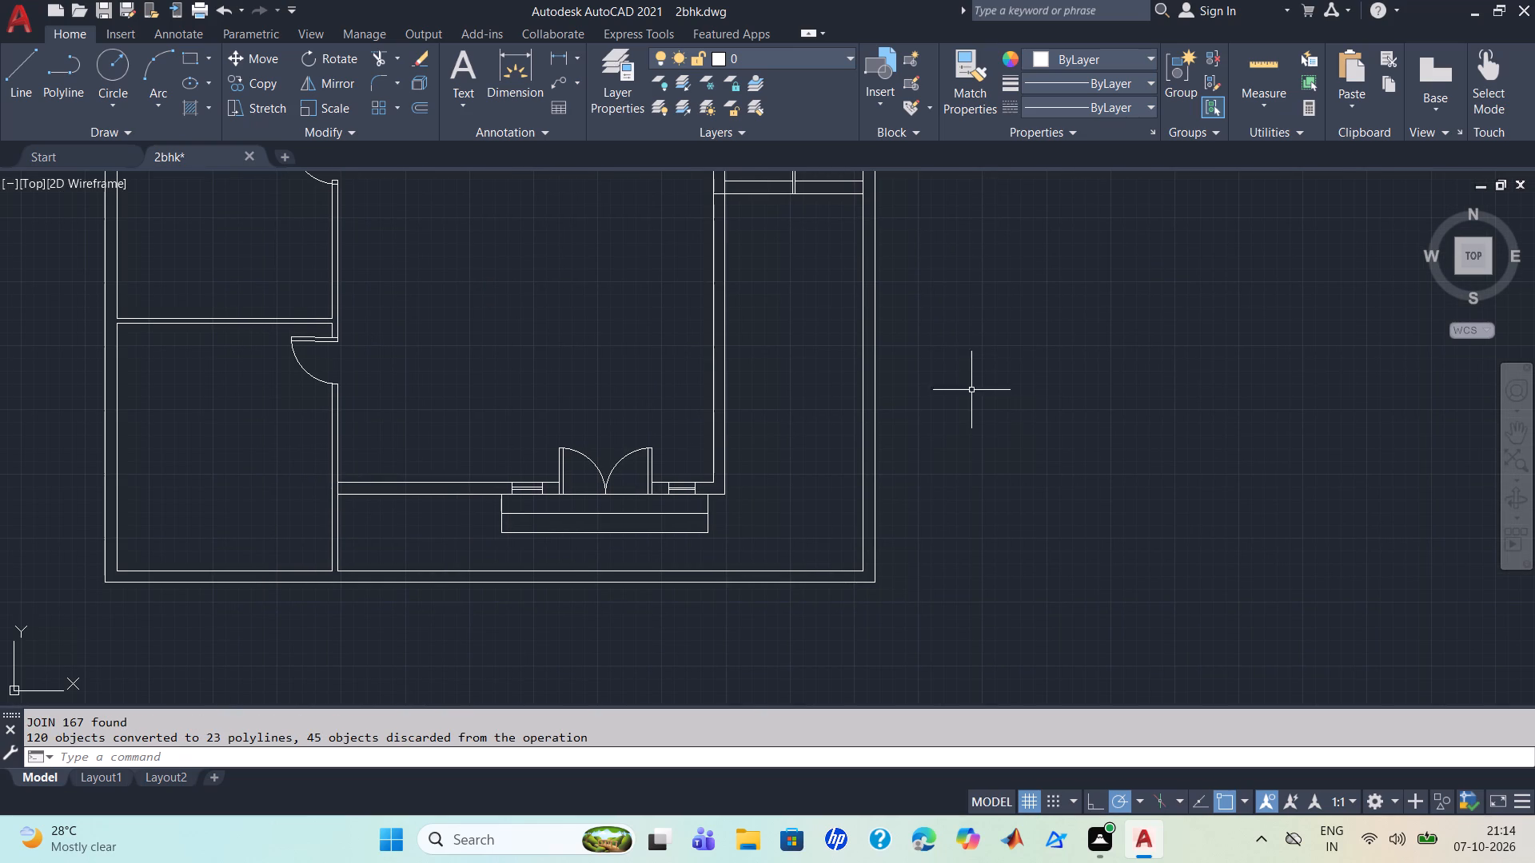
{"action": "left_click", "coordinate": [189, 58]}
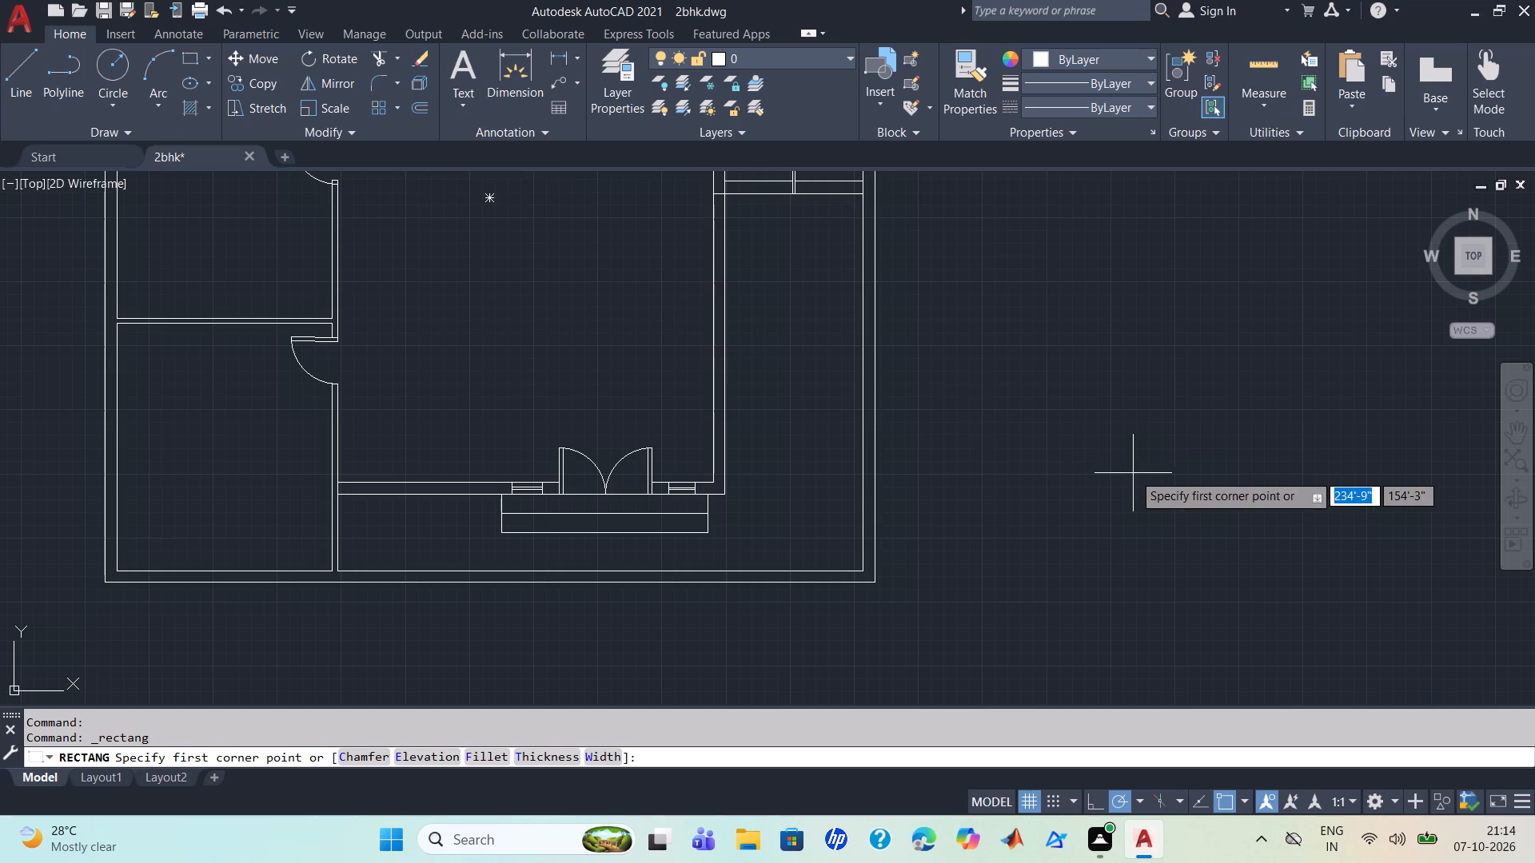
{"action": "left_click", "coordinate": [1027, 425]}
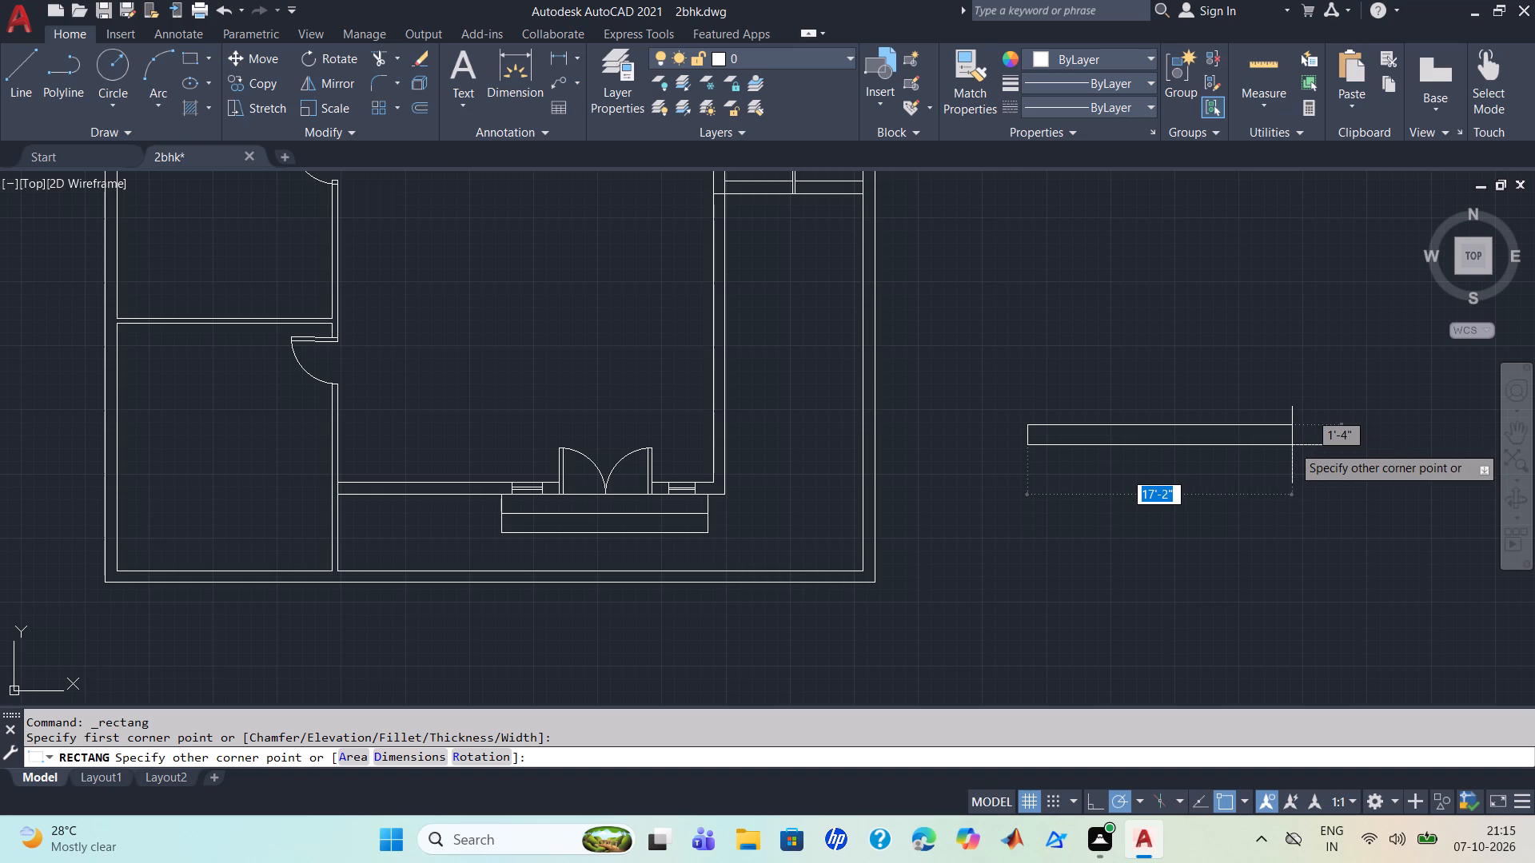
{"action": "key", "text": "d"}
{"action": "key", "text": "Return"}
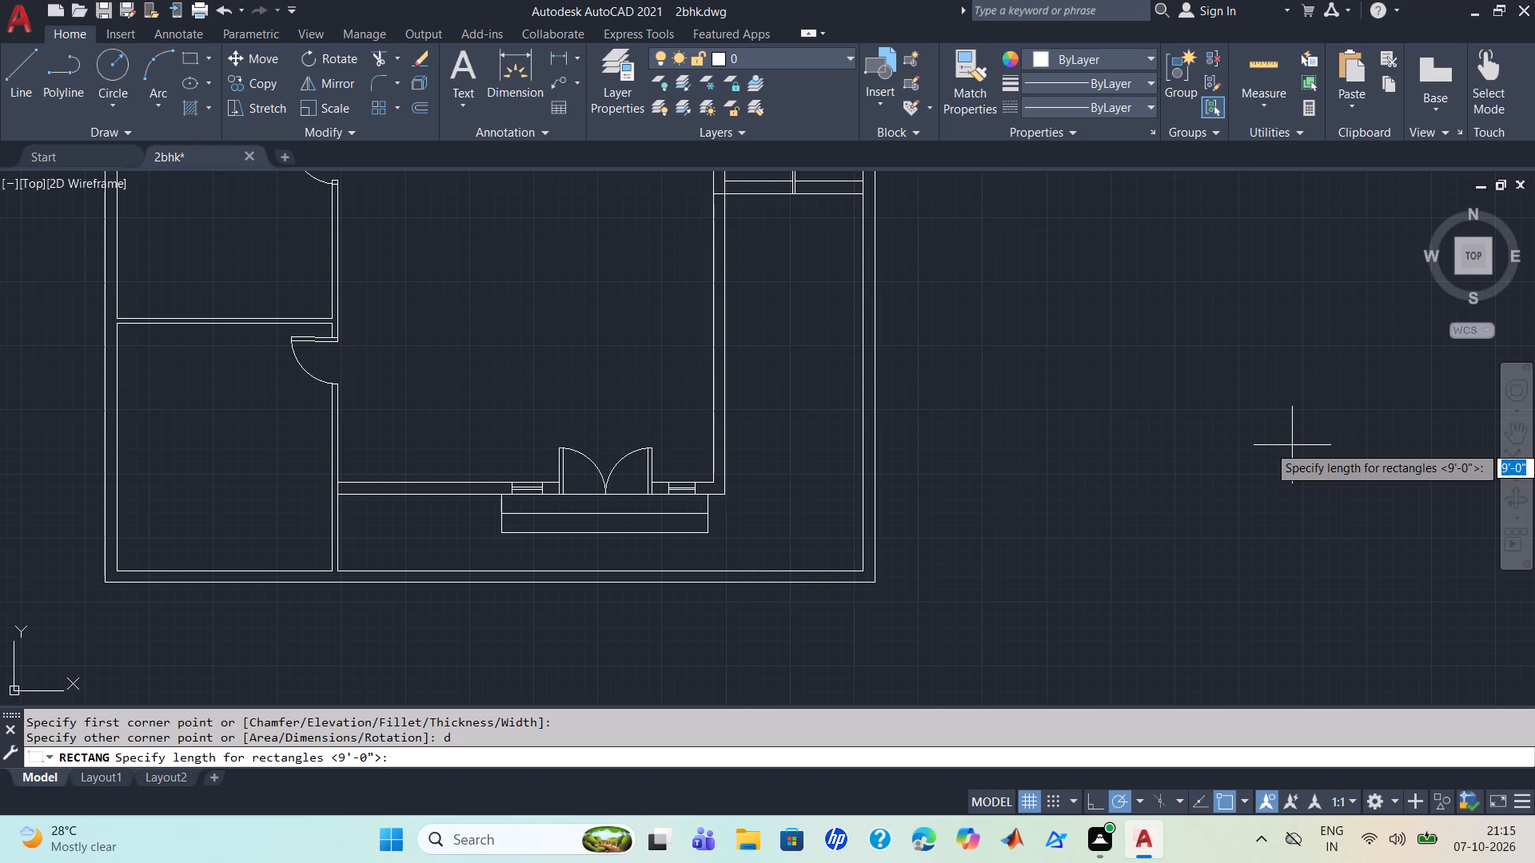
{"action": "type", "text": "6'"}
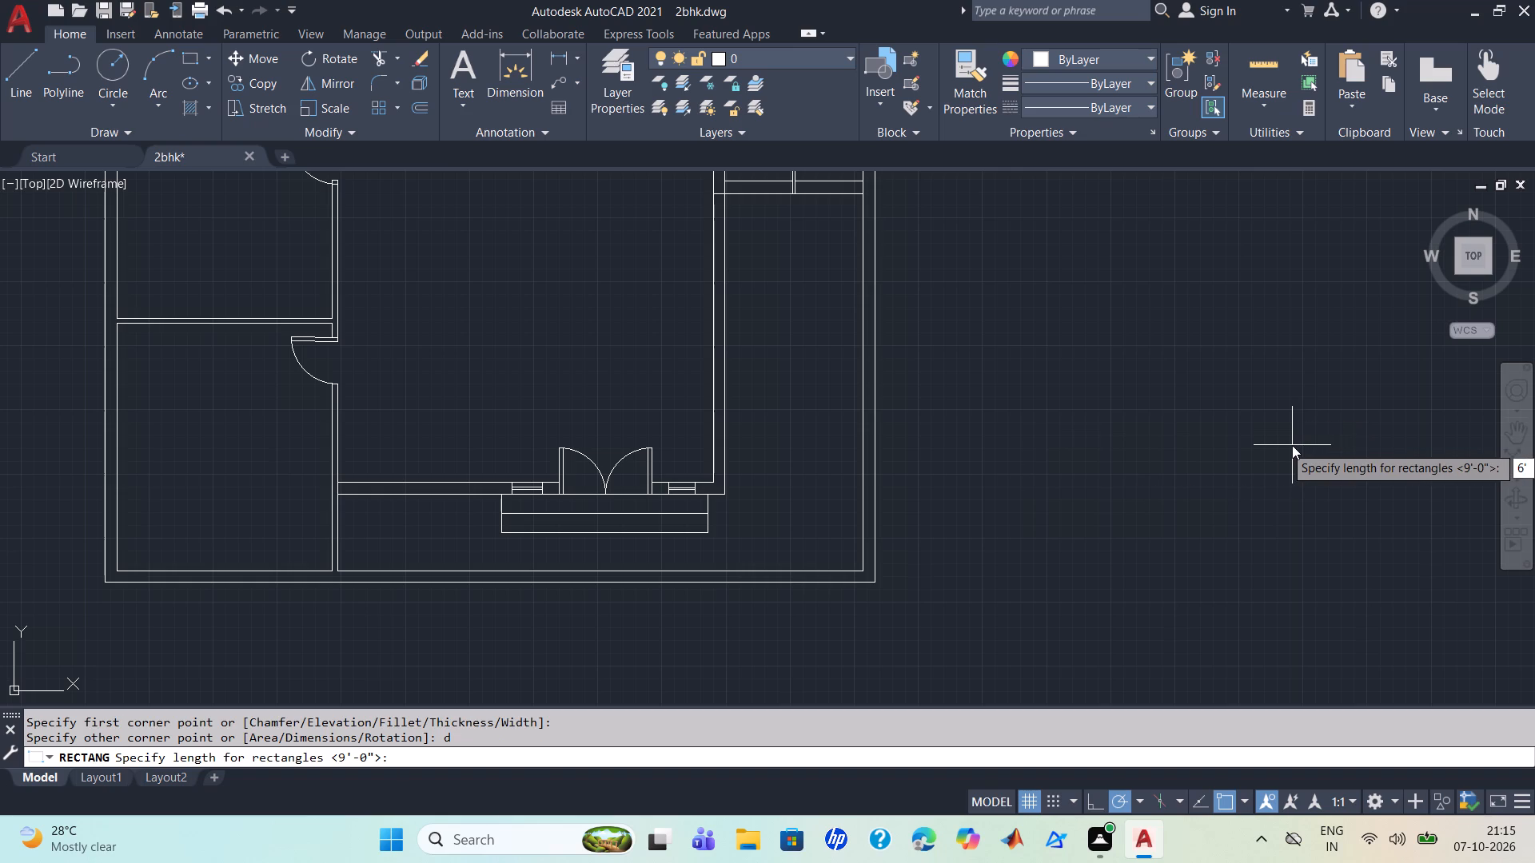
{"action": "key", "text": "Return"}
{"action": "key", "text": "9"}
{"action": "key", "text": "Return"}
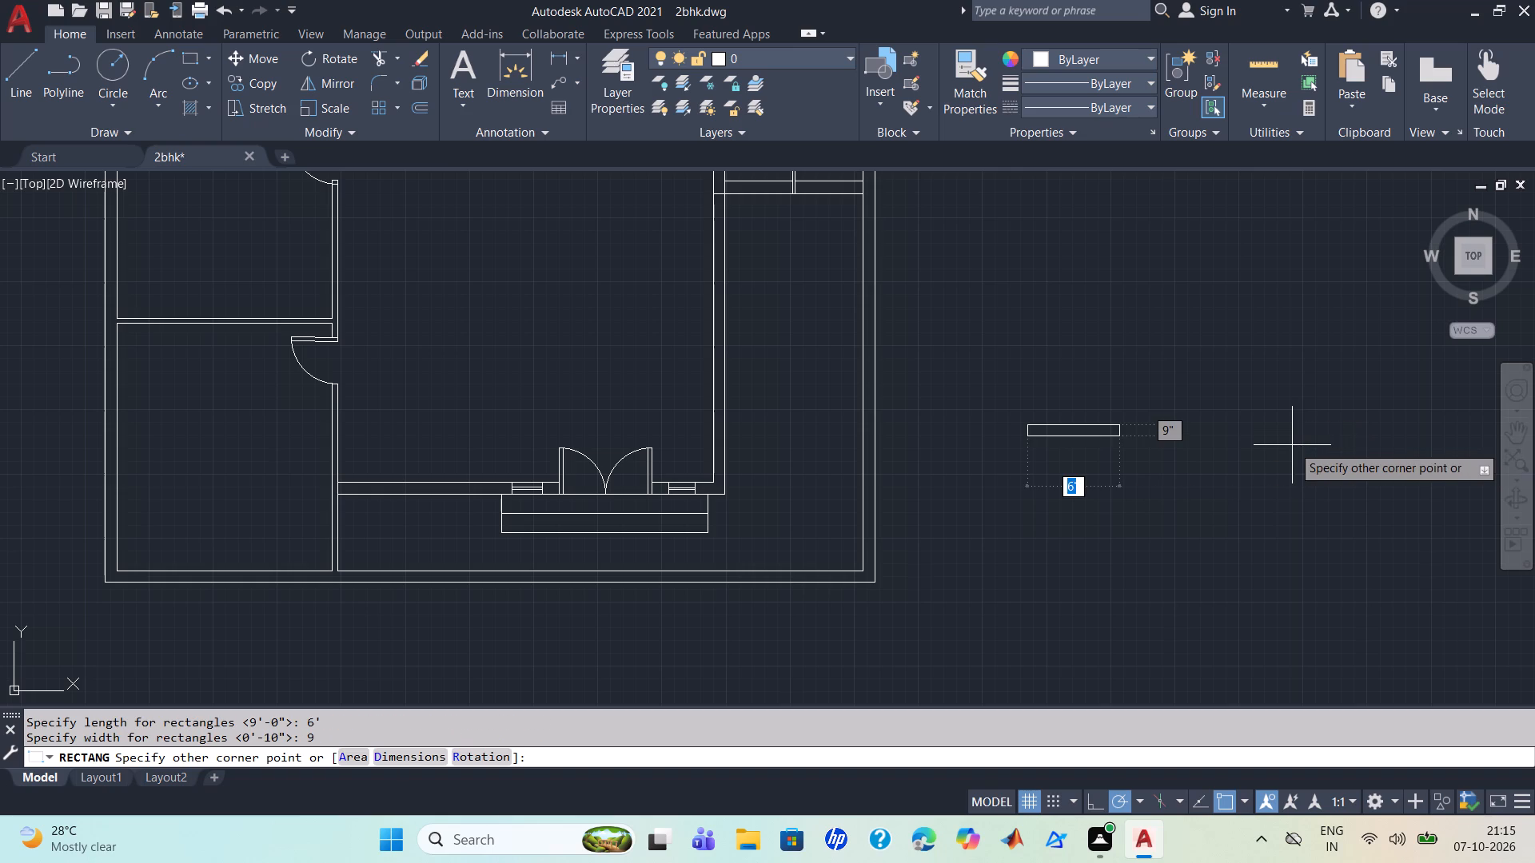
{"action": "scroll", "coordinate": [1309, 435], "scroll_direction": "up", "scroll_amount": 1}
{"action": "left_click", "coordinate": [1314, 475]}
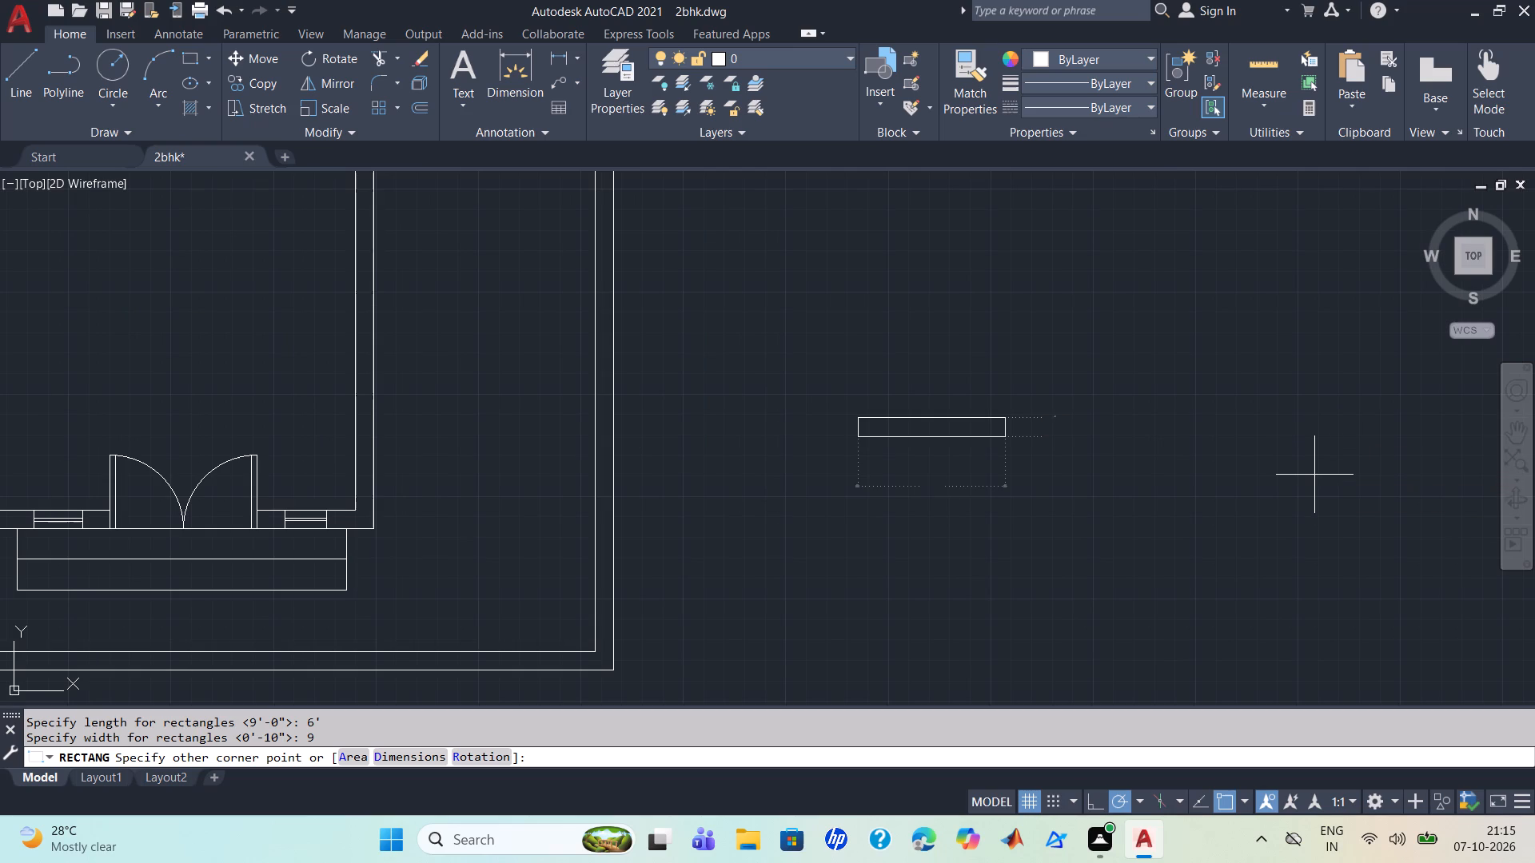
Draw a vertical line through the centre of the 6' by 9" rectangle, from its upper to its lower edge.
{"action": "scroll", "coordinate": [1288, 437], "scroll_direction": "up", "scroll_amount": 2}
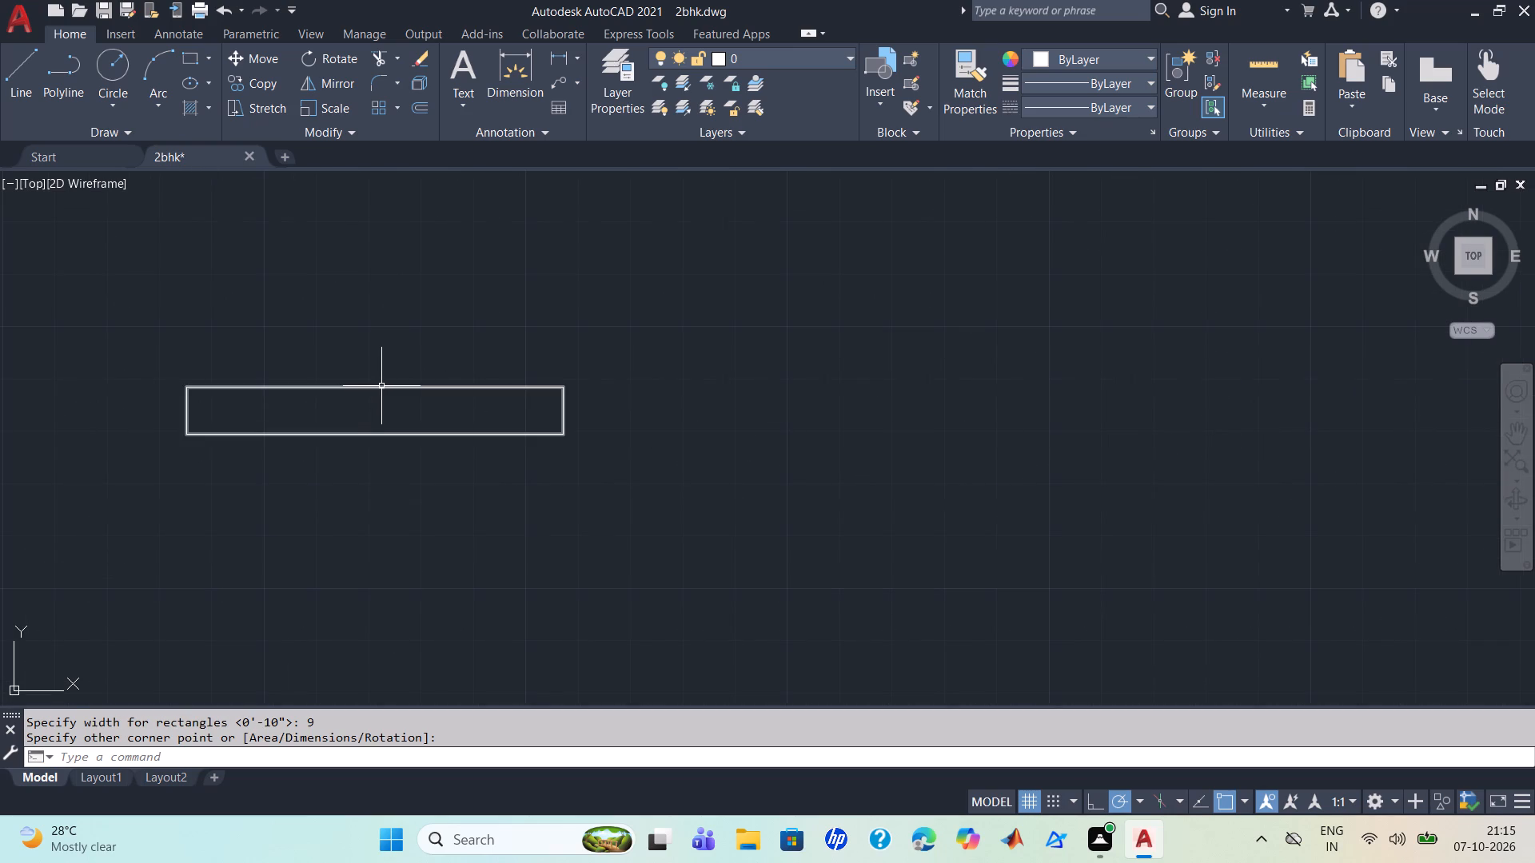
{"action": "key", "text": "l"}
{"action": "key", "text": "Return"}
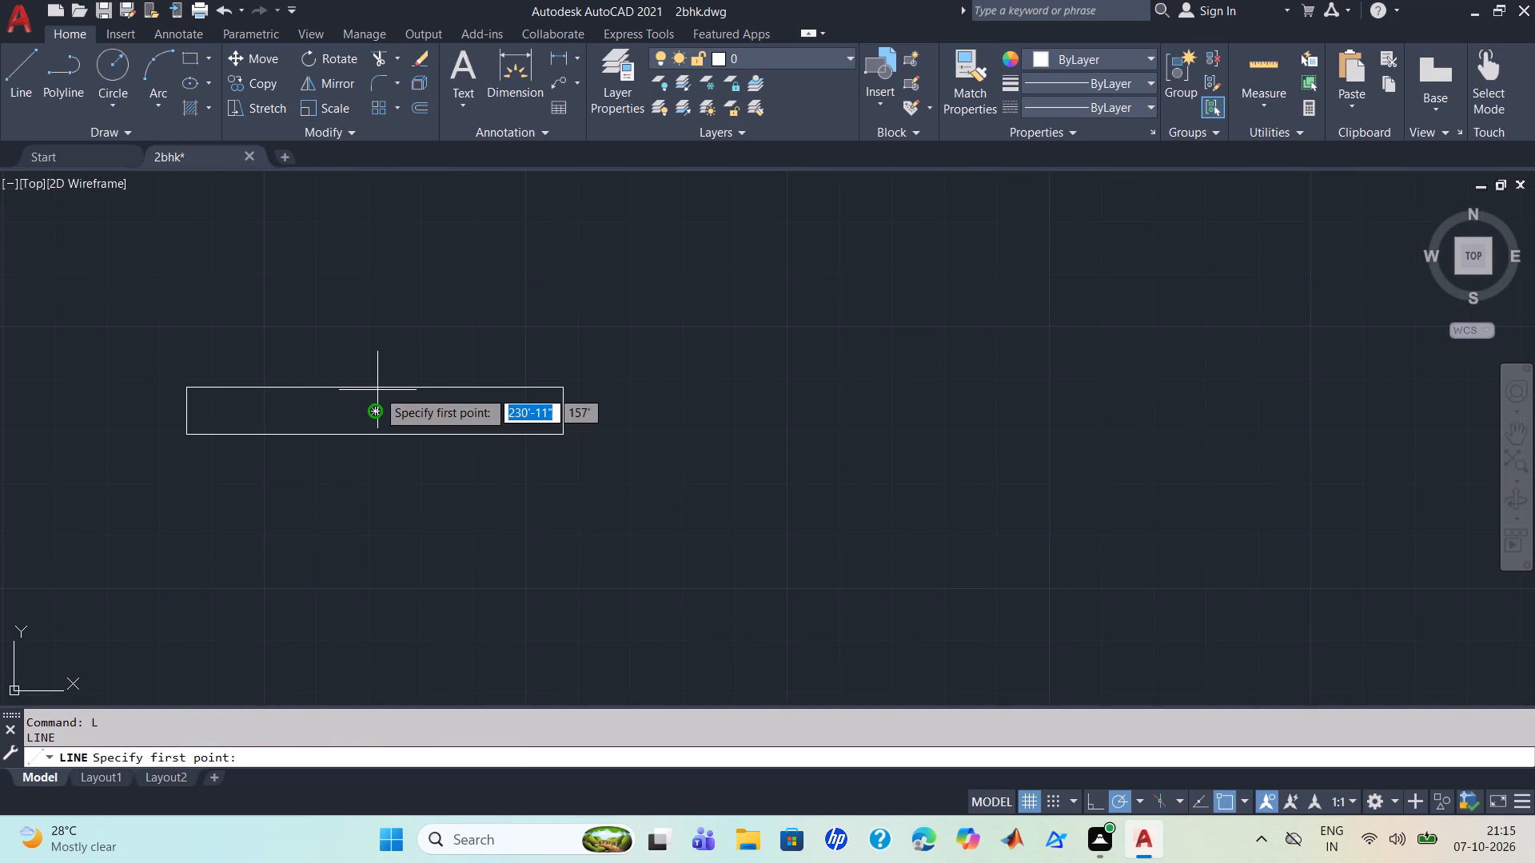
{"action": "left_click", "coordinate": [370, 416]}
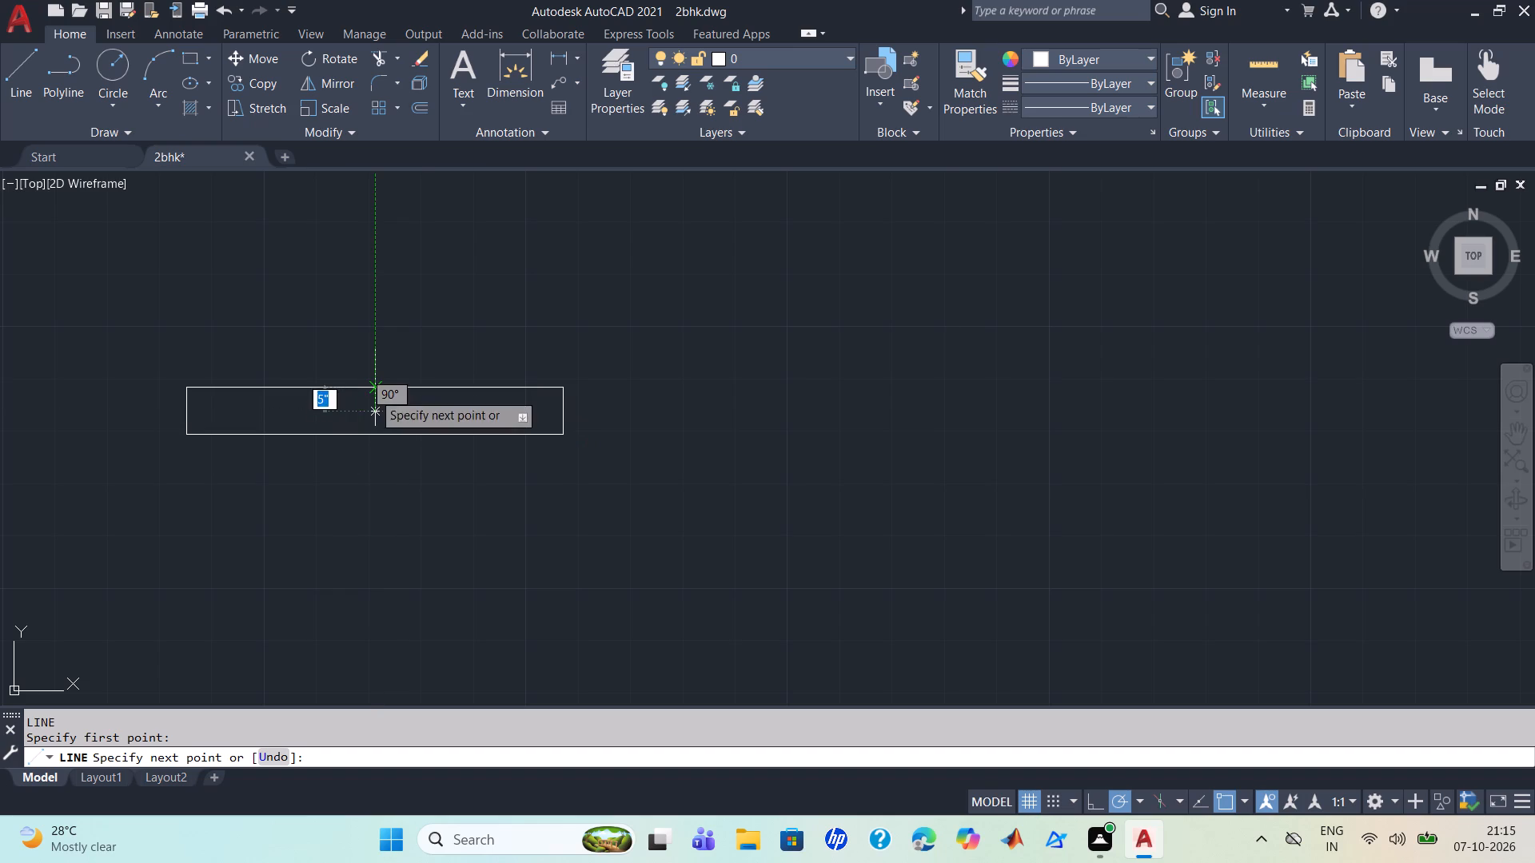
{"action": "left_click", "coordinate": [373, 392]}
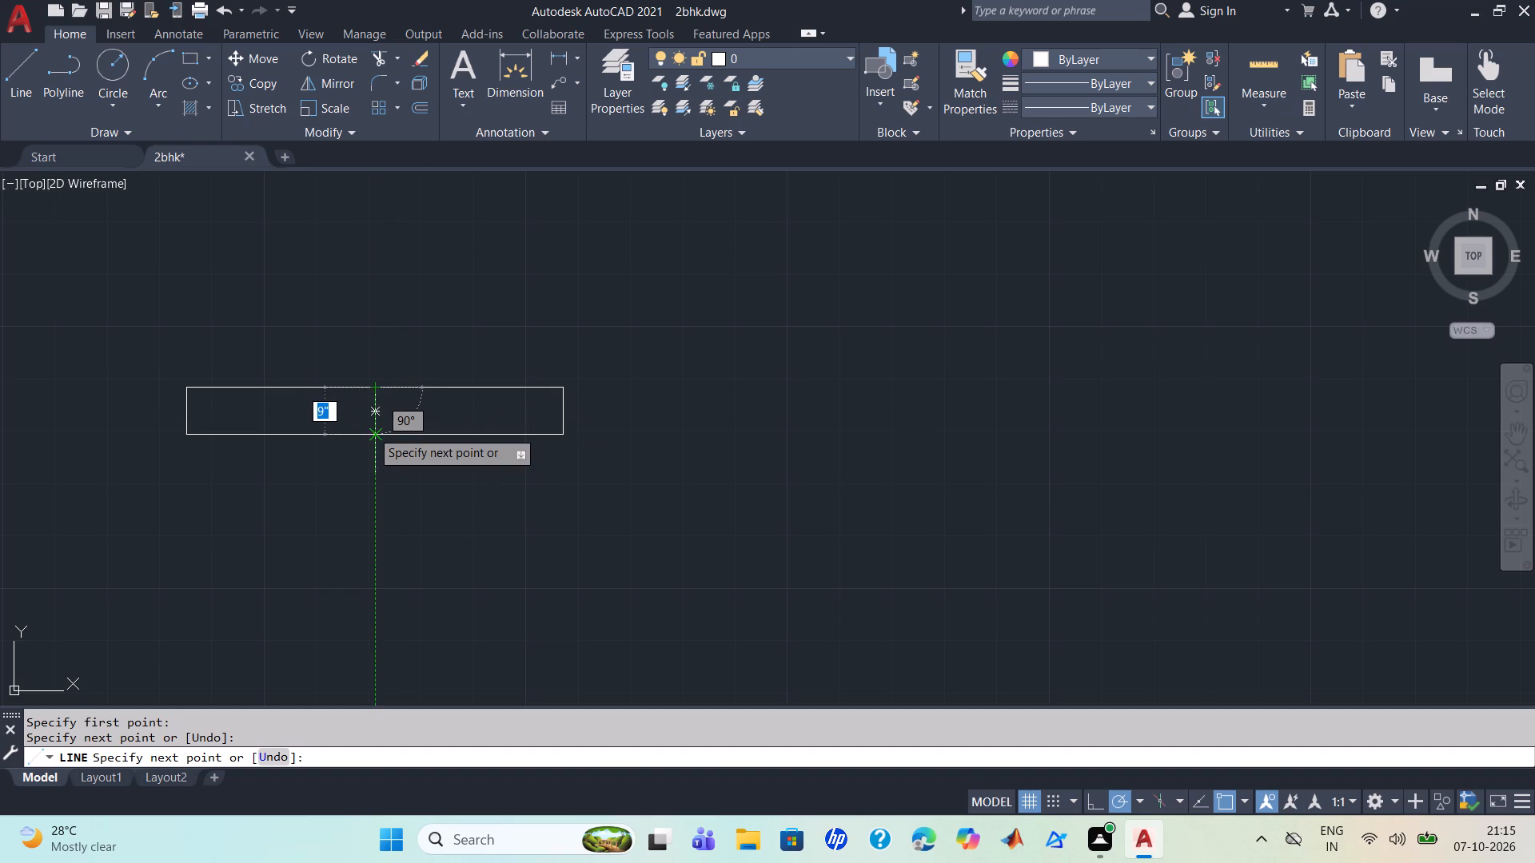
{"action": "left_click", "coordinate": [371, 430]}
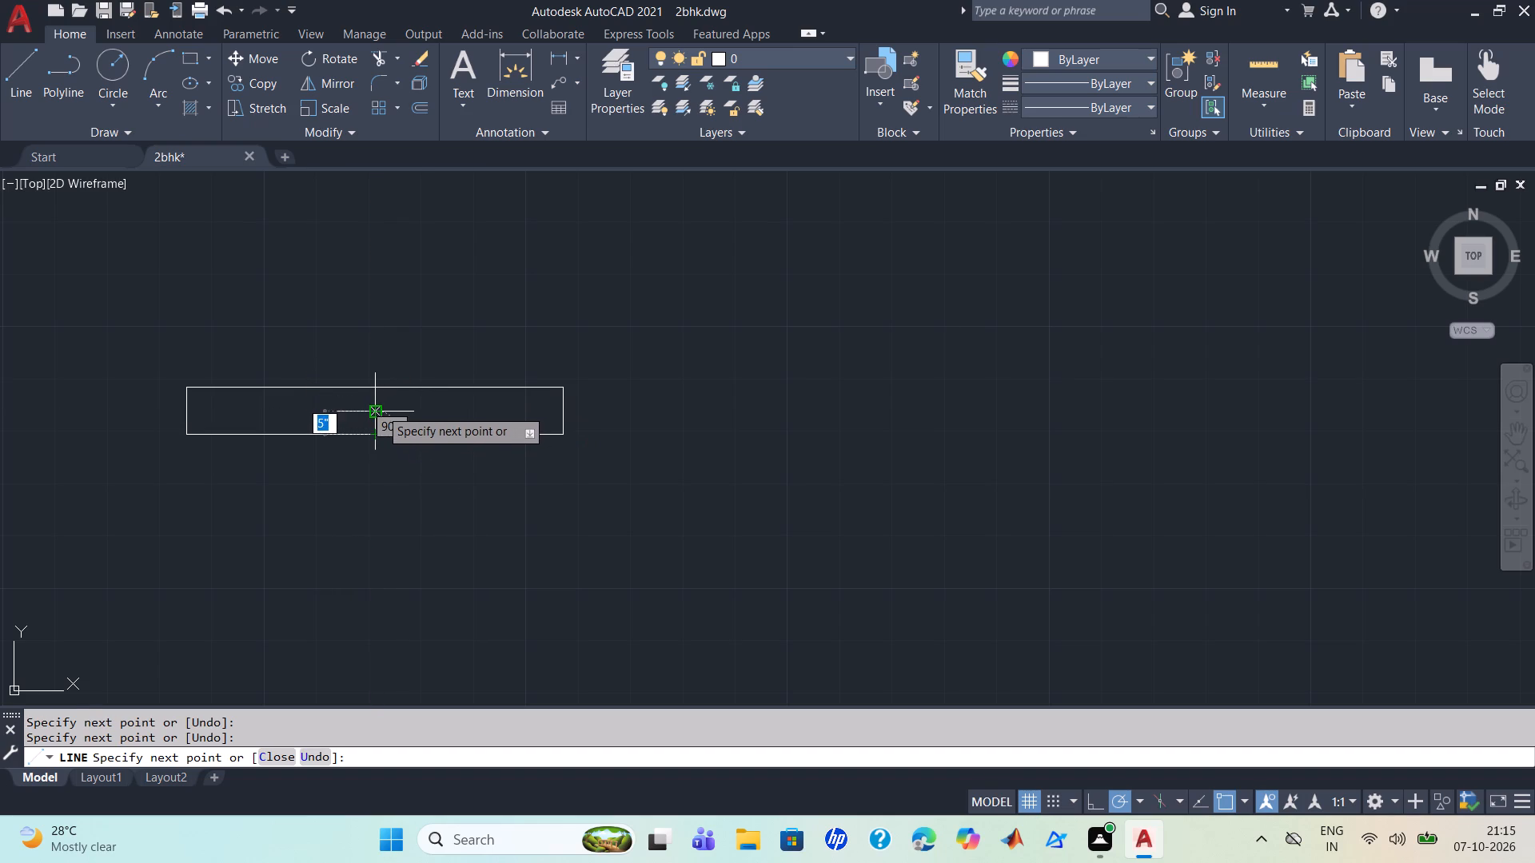
{"action": "key", "text": "Escape"}
Draw horizontal centre lines from the 6' by 9" rectangle's midpoint to its east and west edges.
{"action": "key", "text": "space"}
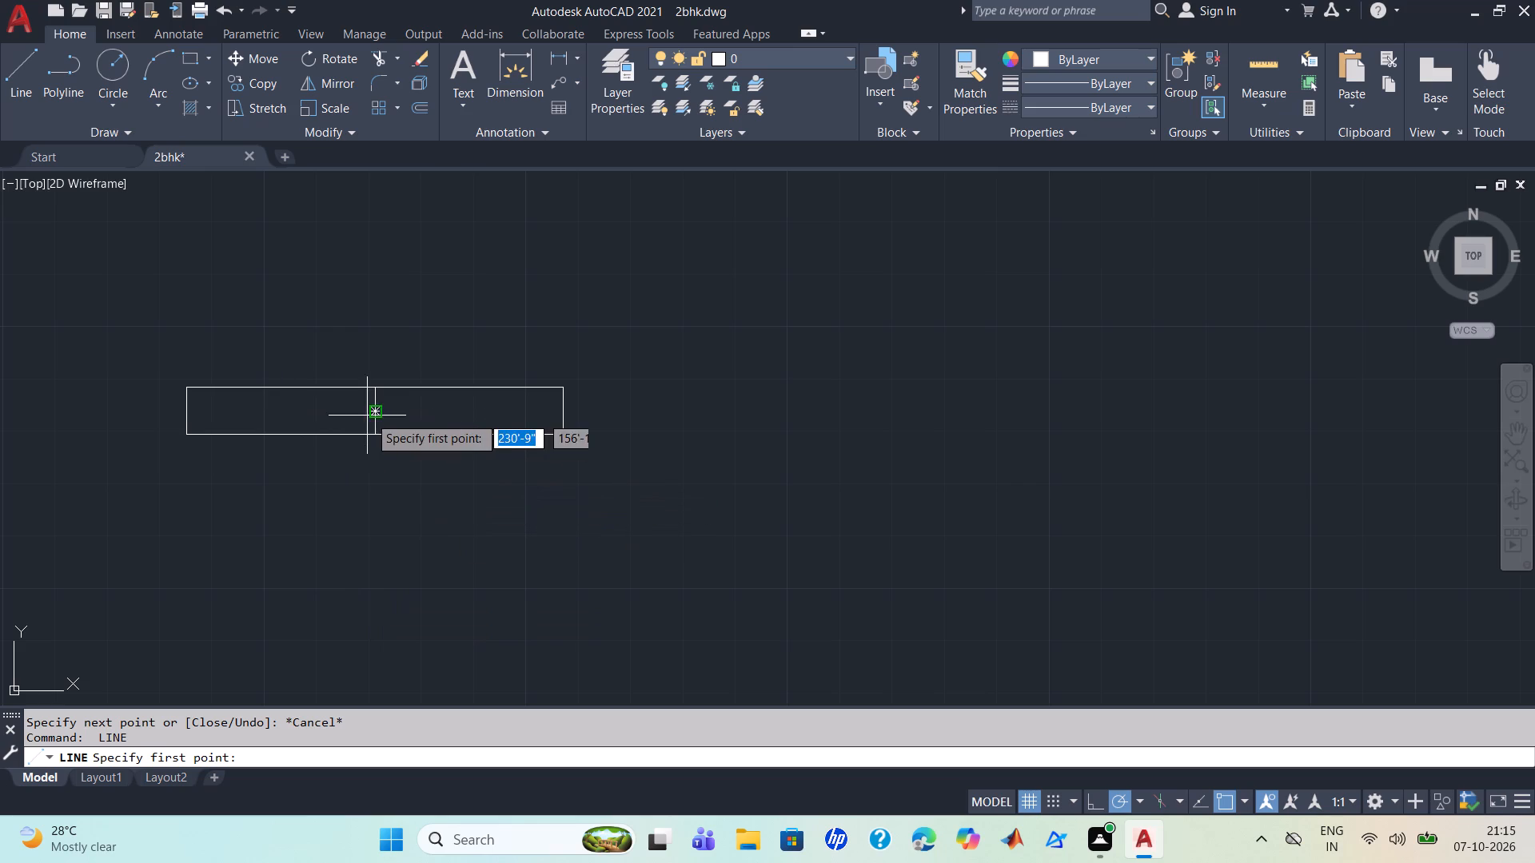
{"action": "left_click", "coordinate": [377, 415]}
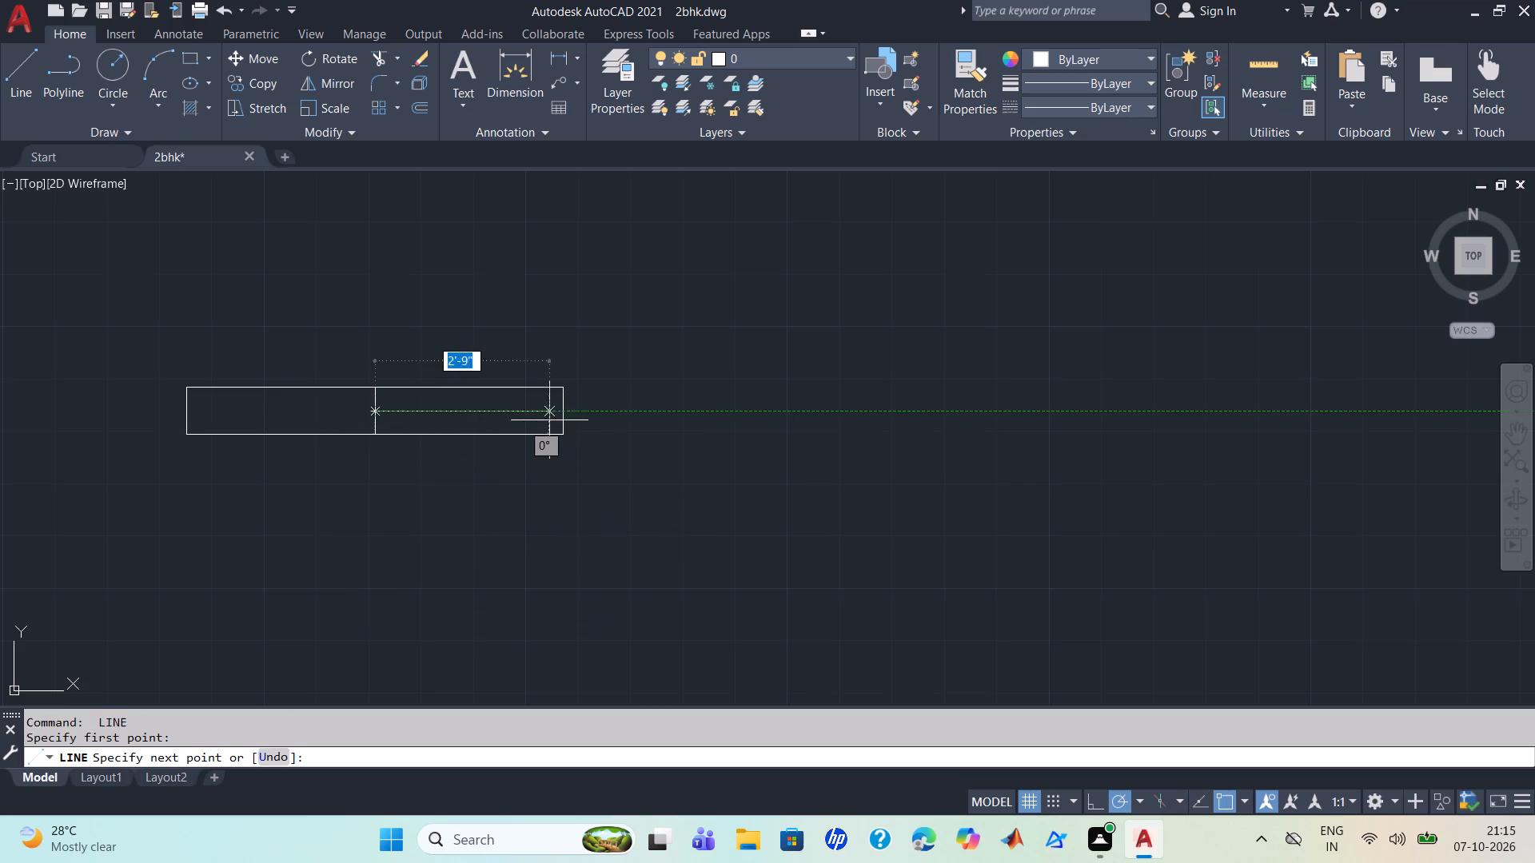
{"action": "left_click", "coordinate": [564, 411]}
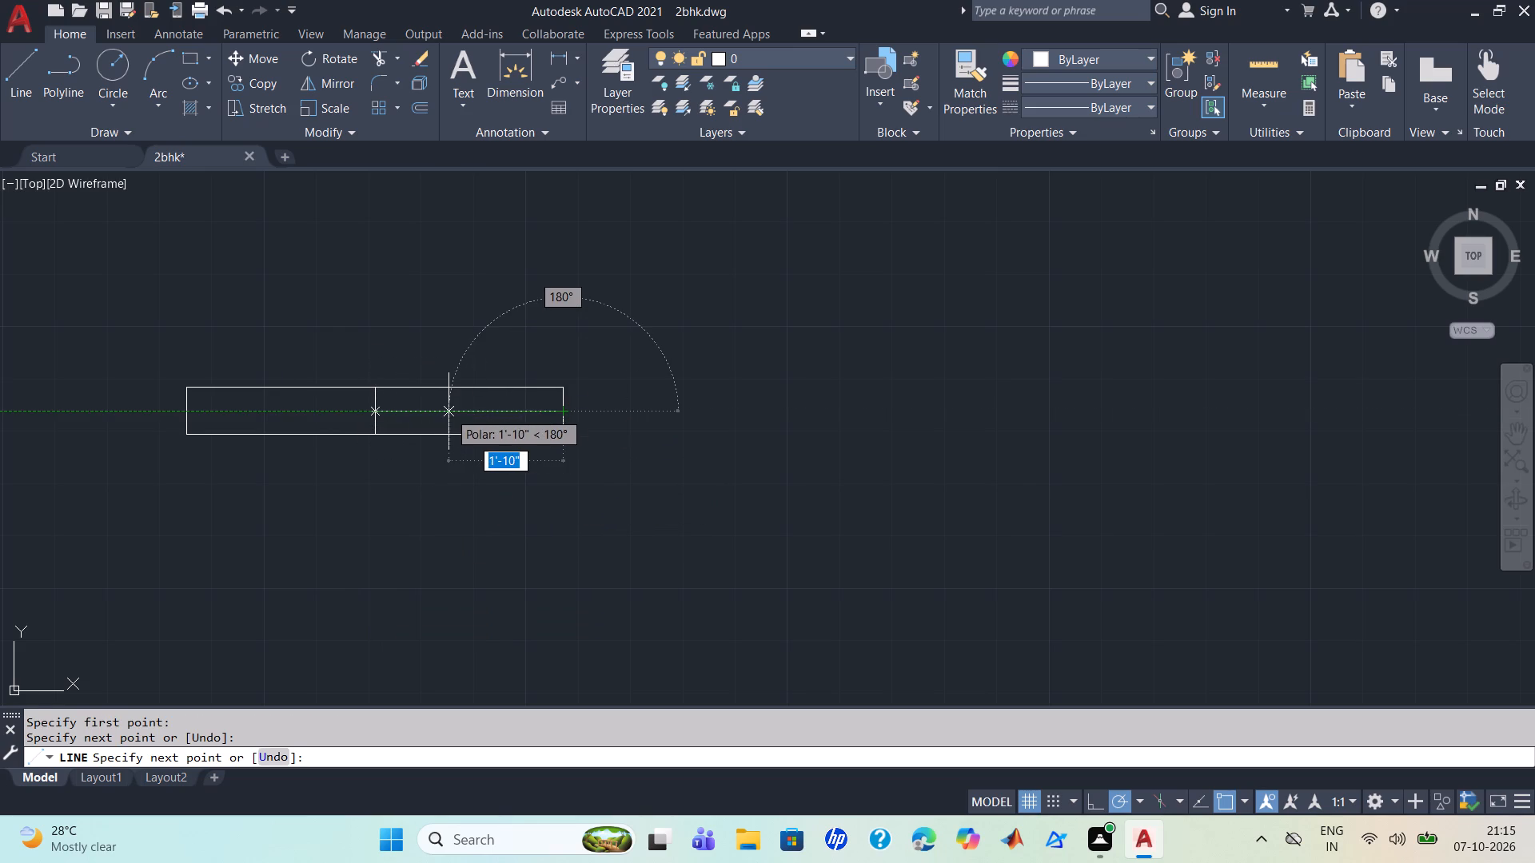
{"action": "key", "text": "Escape"}
{"action": "key", "text": "space"}
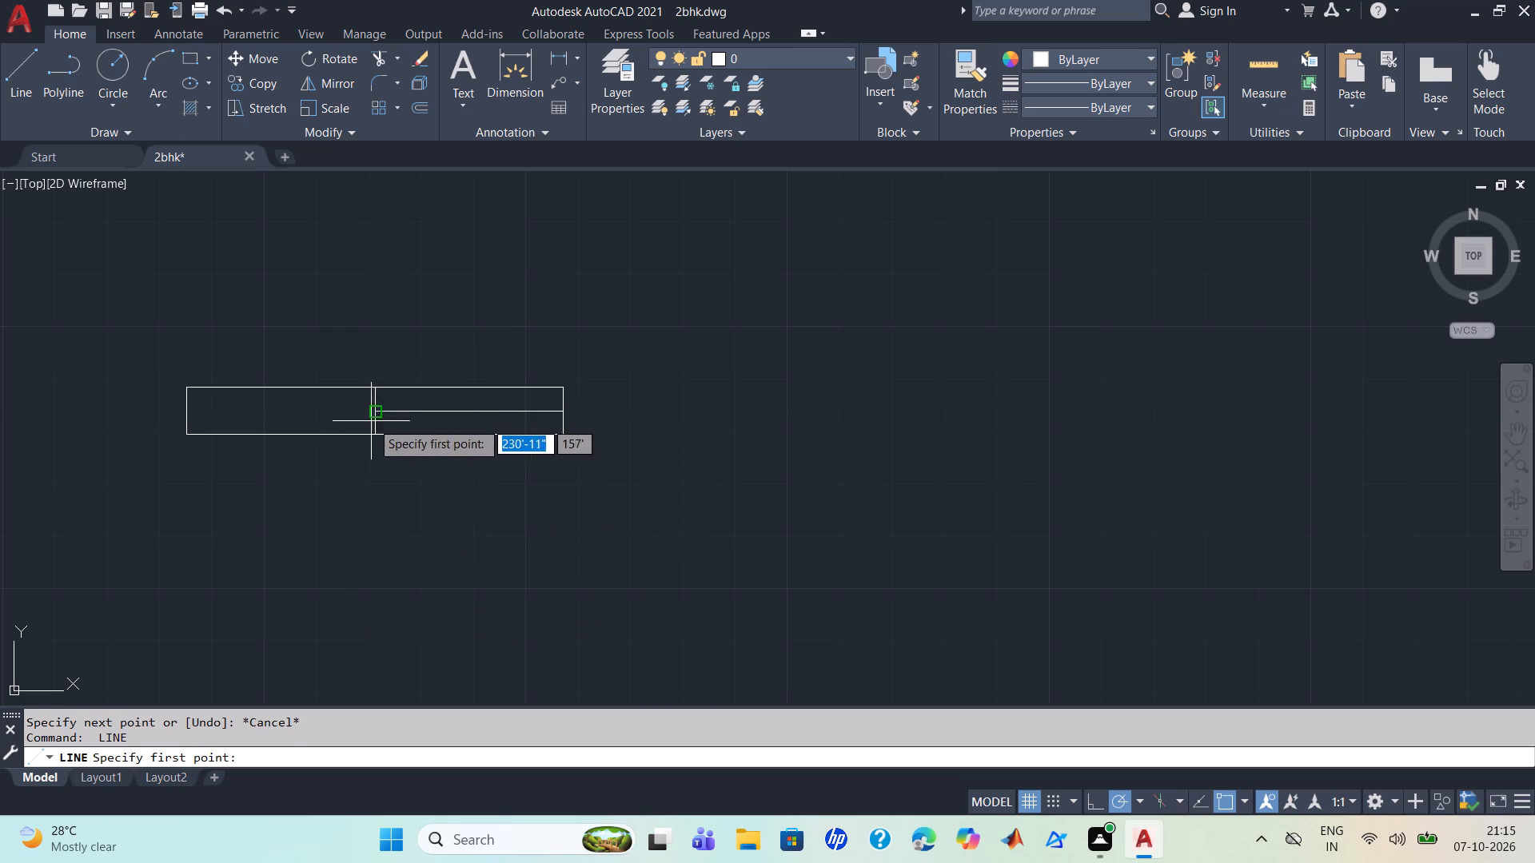
{"action": "left_click", "coordinate": [378, 412]}
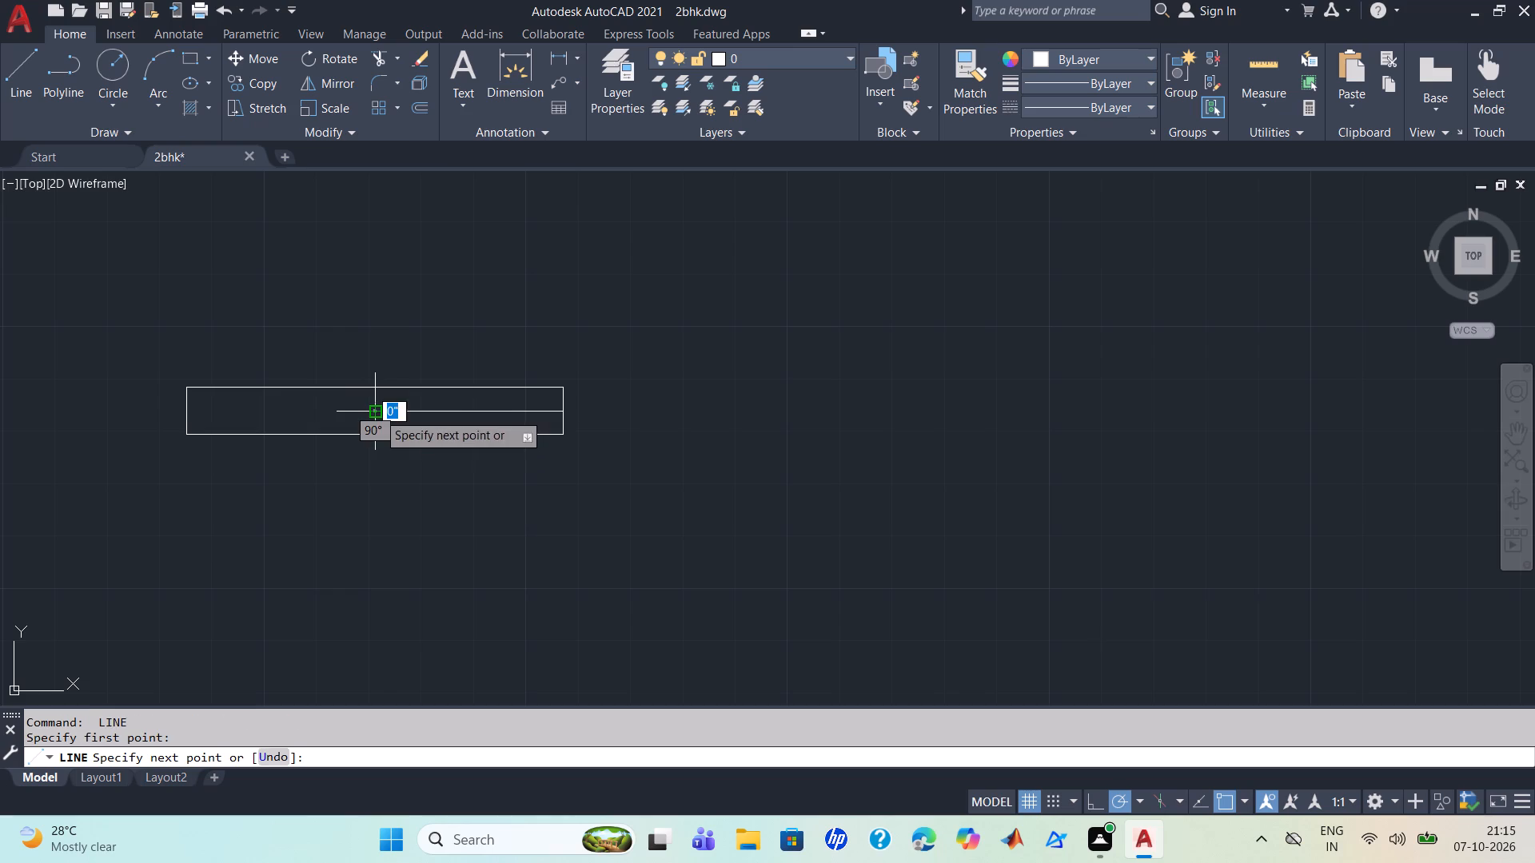
{"action": "left_click", "coordinate": [191, 412]}
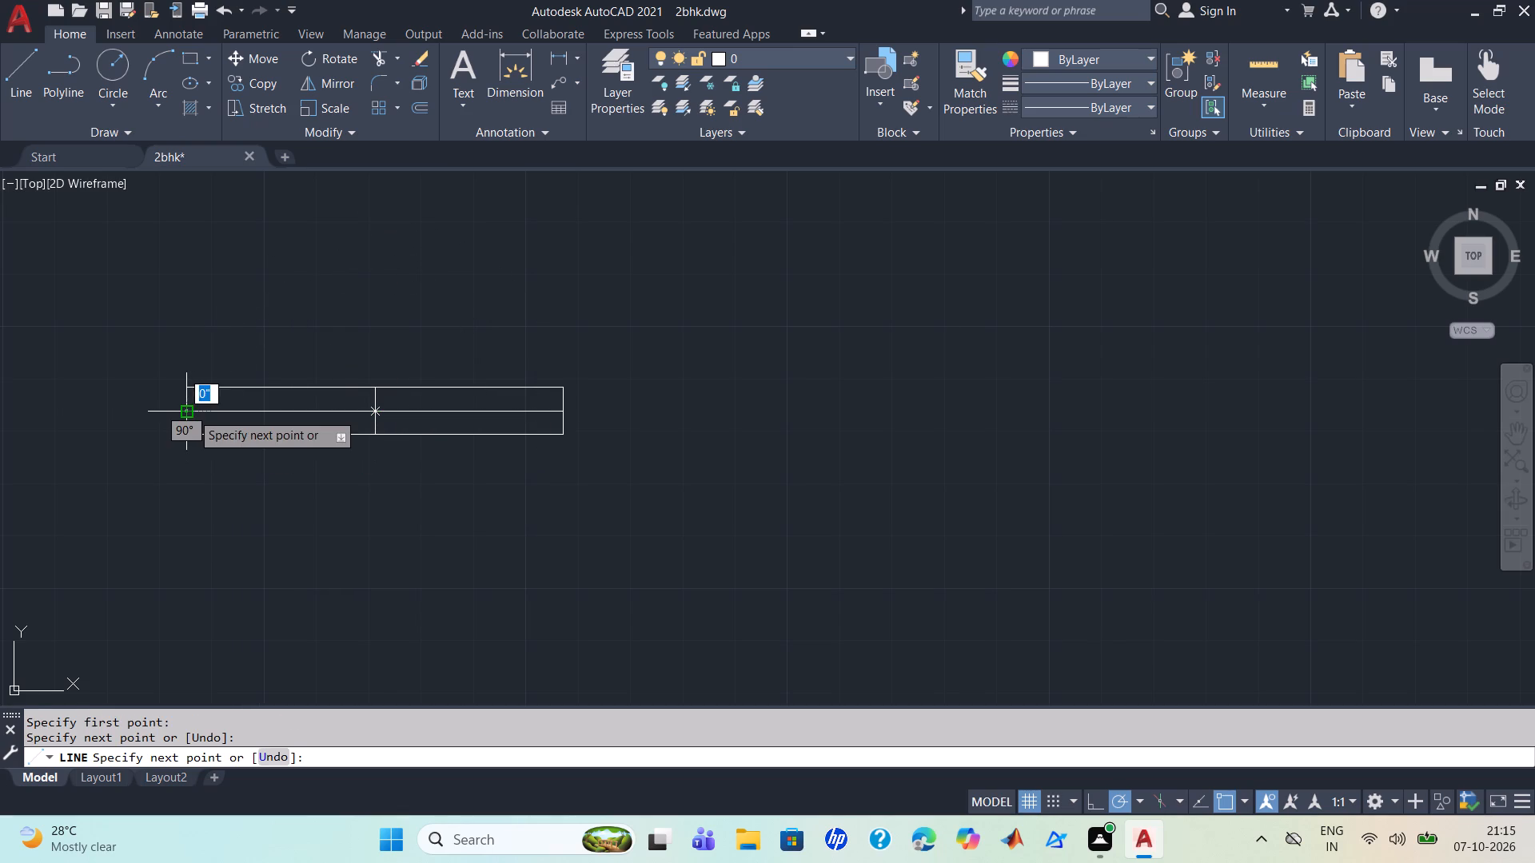
{"action": "scroll", "coordinate": [190, 414], "scroll_direction": "down", "scroll_amount": 4}
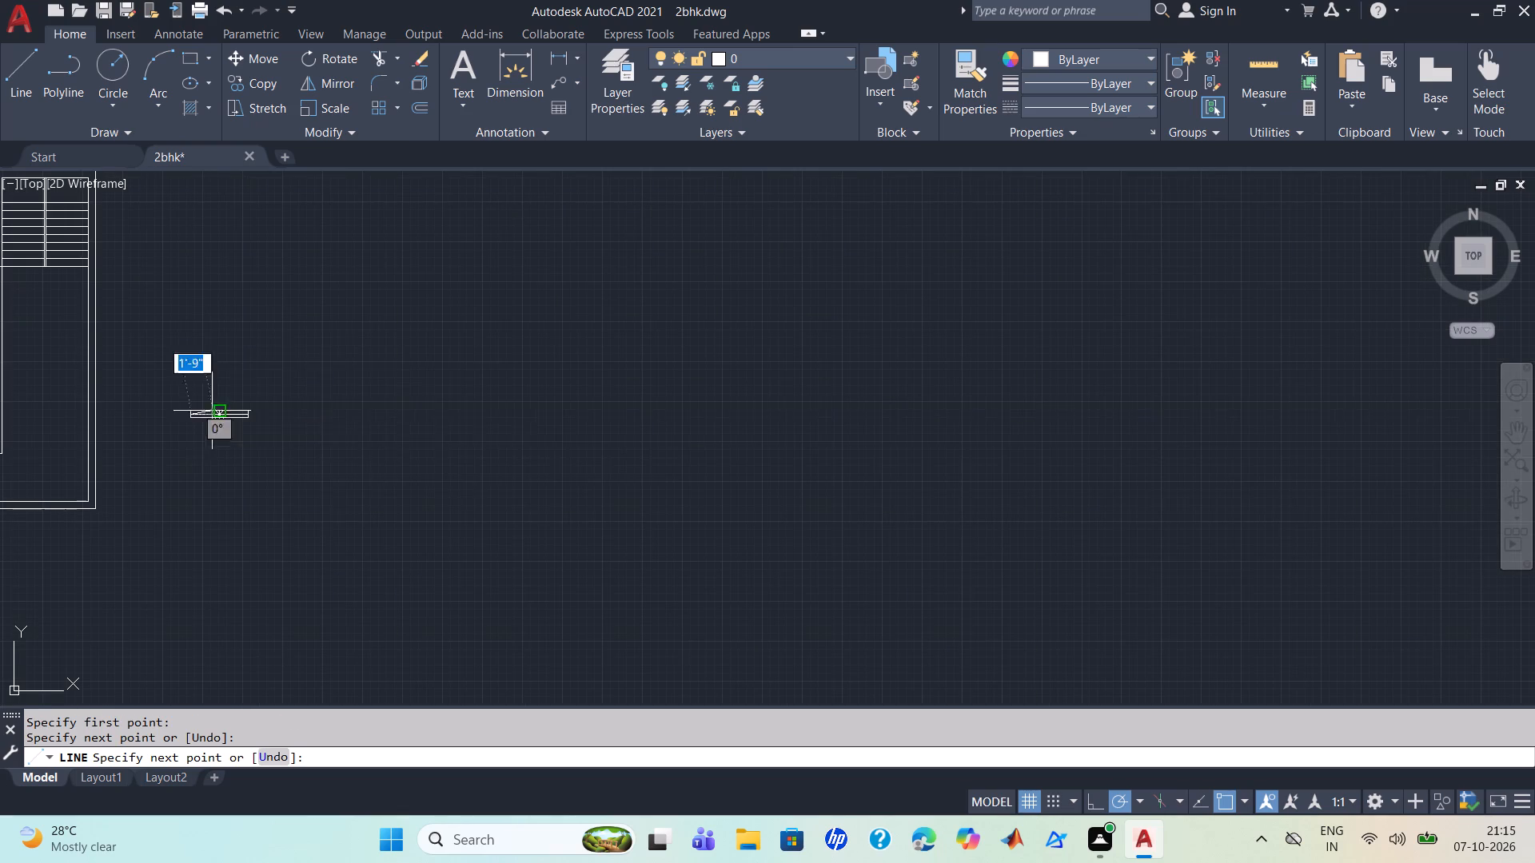
{"action": "key", "text": "Escape"}
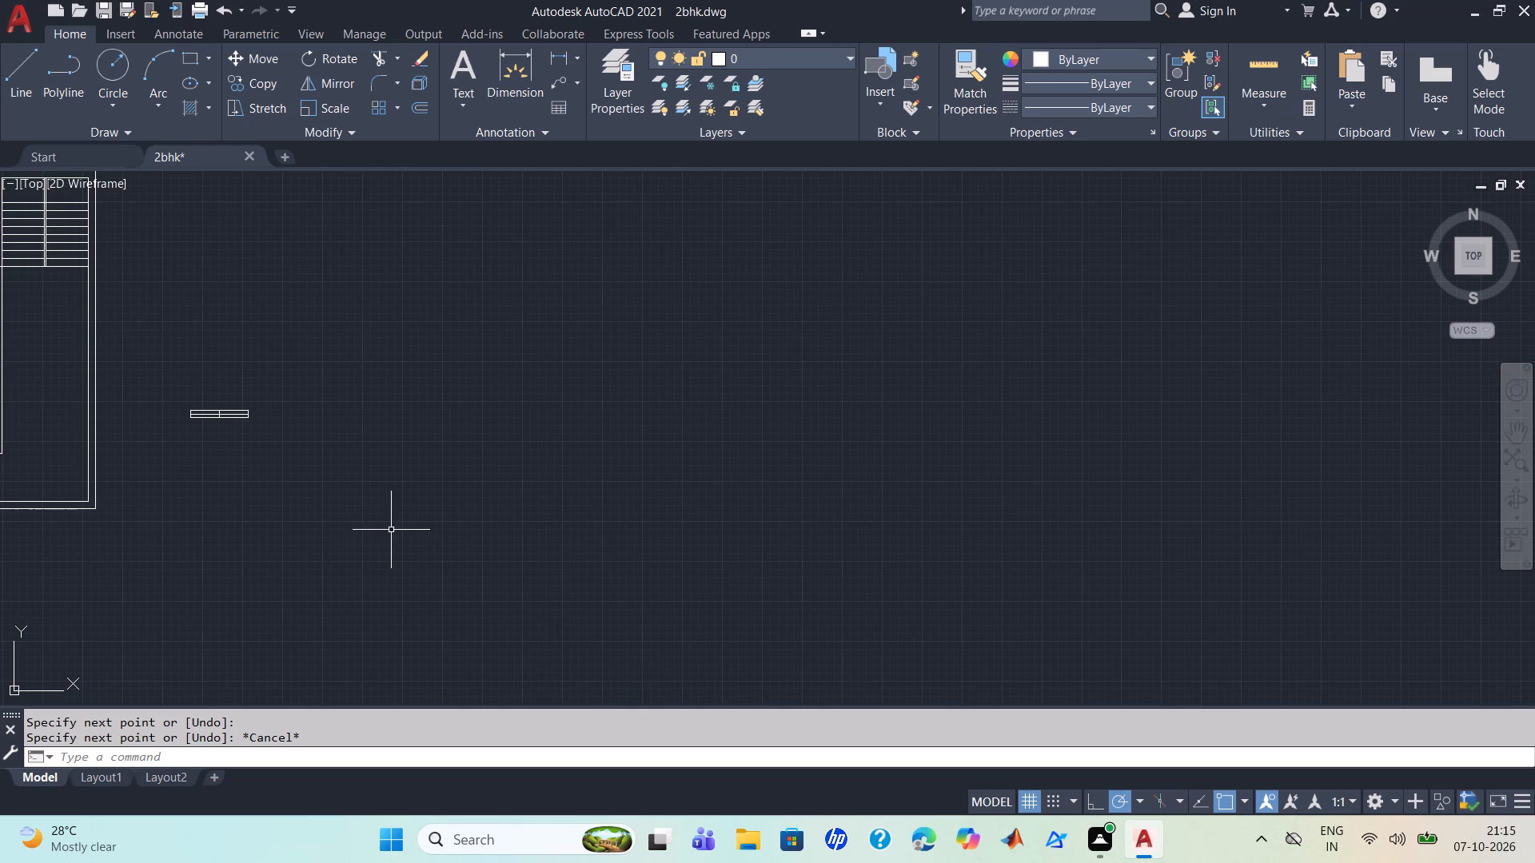
Copy the 6' window symbol by its centre point into the outer south wall of the southwest room.
{"action": "middle_click_drag", "start_coordinate": [388, 527], "coordinate": [1021, 424]}
{"action": "scroll", "coordinate": [479, 555], "scroll_direction": "down", "scroll_amount": 1}
{"action": "scroll", "coordinate": [1008, 467], "scroll_direction": "up", "scroll_amount": 2}
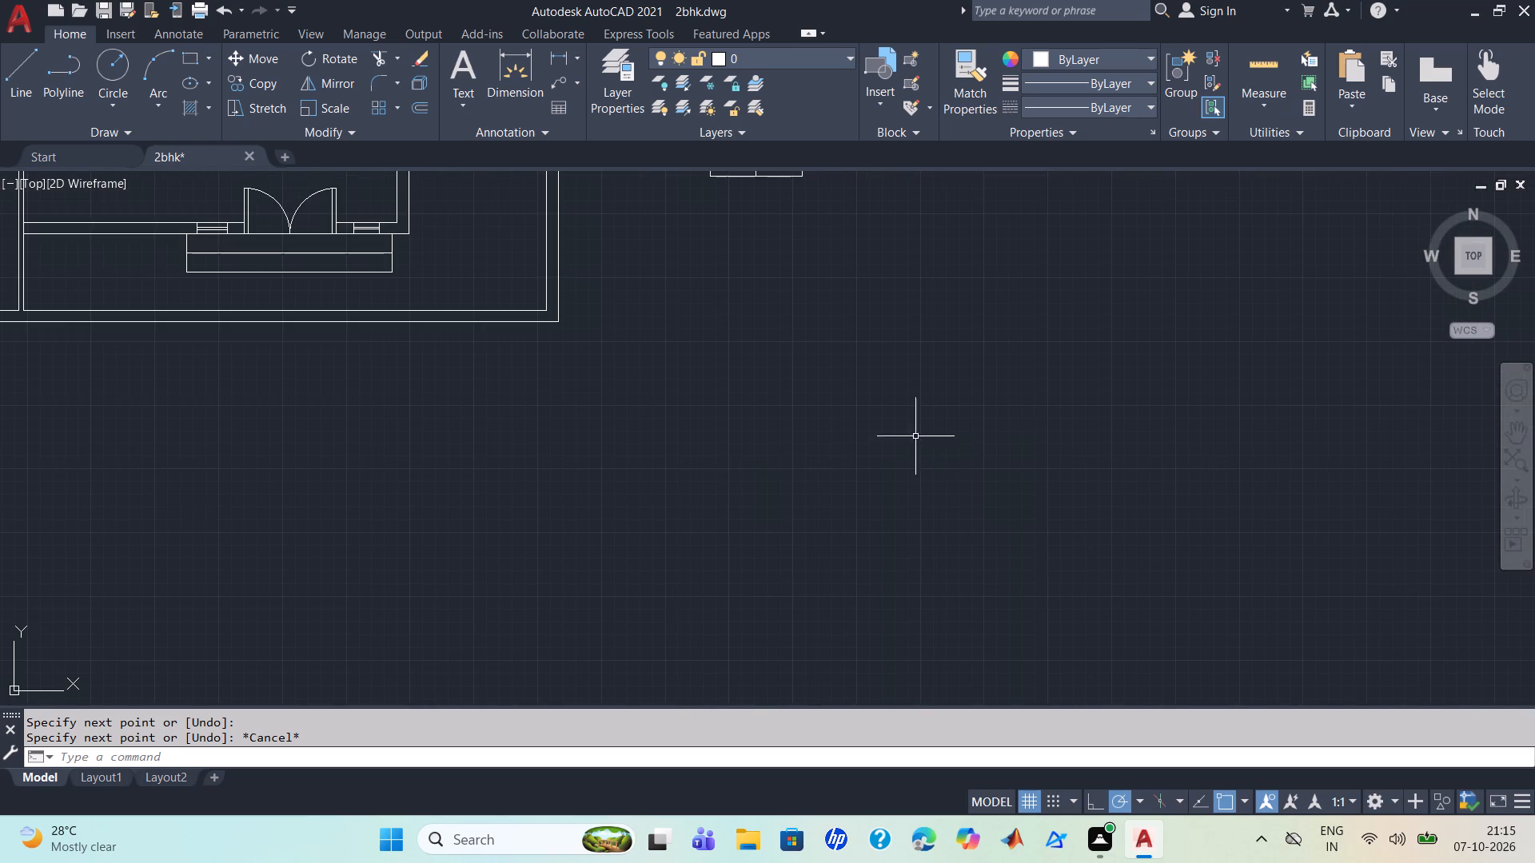
{"action": "middle_click_drag", "start_coordinate": [897, 428], "coordinate": [1230, 628]}
{"action": "scroll", "coordinate": [903, 447], "scroll_direction": "down", "scroll_amount": 1}
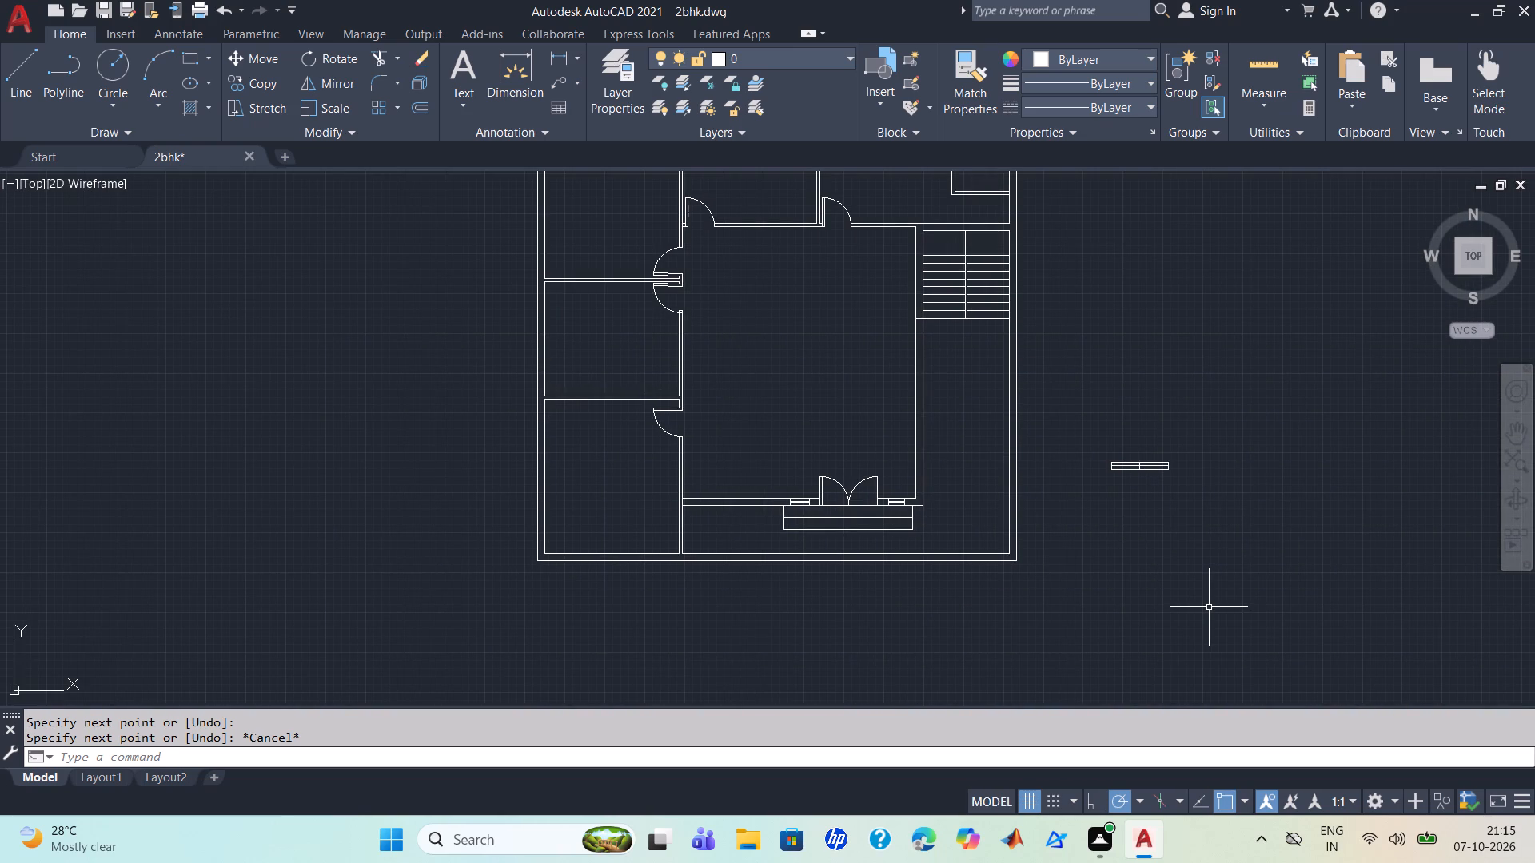
{"action": "left_click", "coordinate": [1192, 513]}
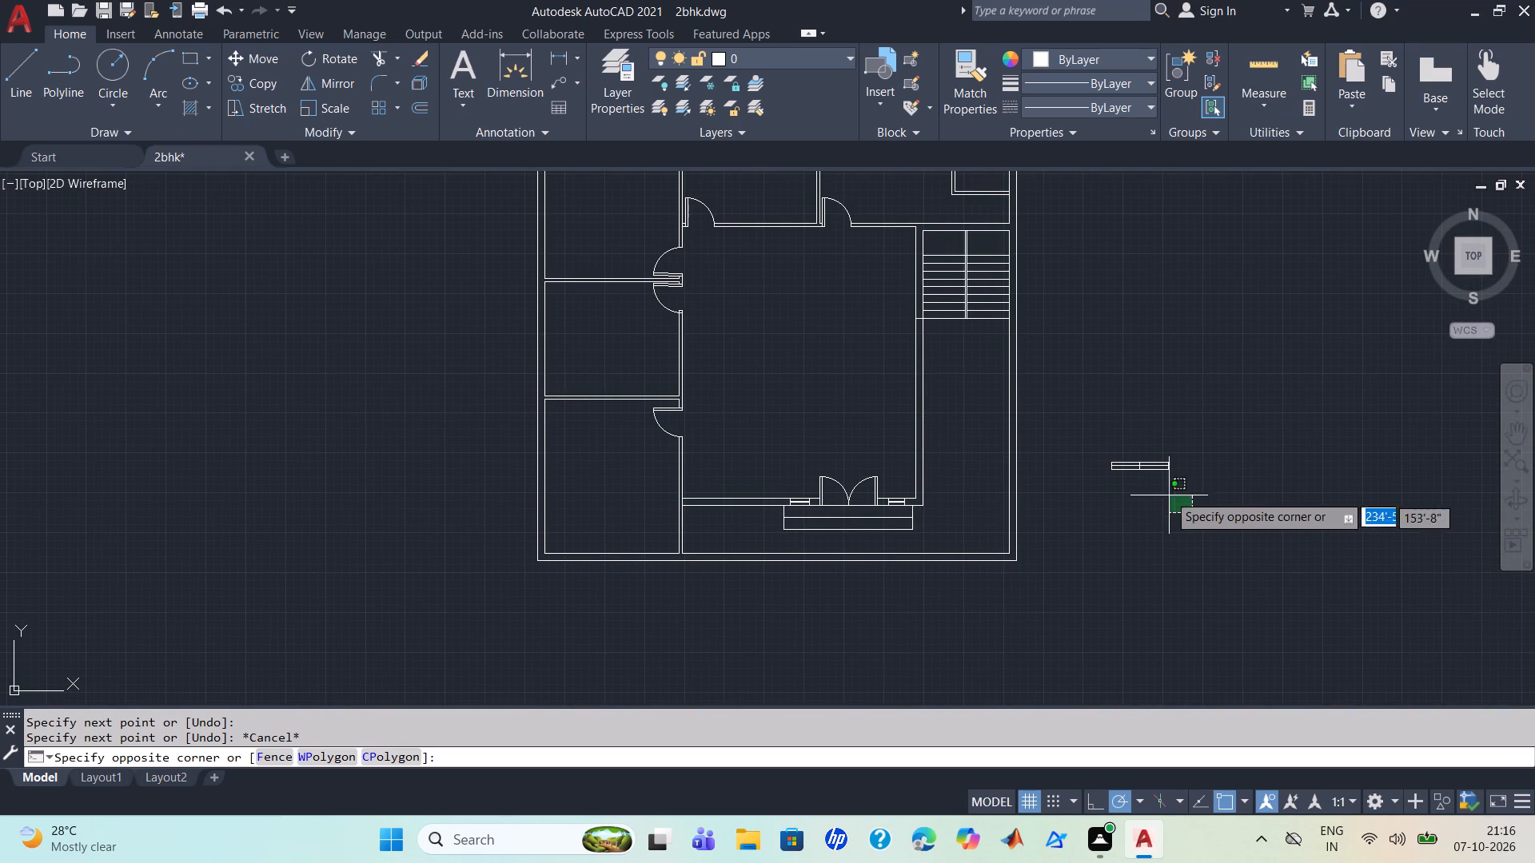
{"action": "left_click", "coordinate": [1109, 443]}
{"action": "type", "text": "co"}
{"action": "key", "text": "Return"}
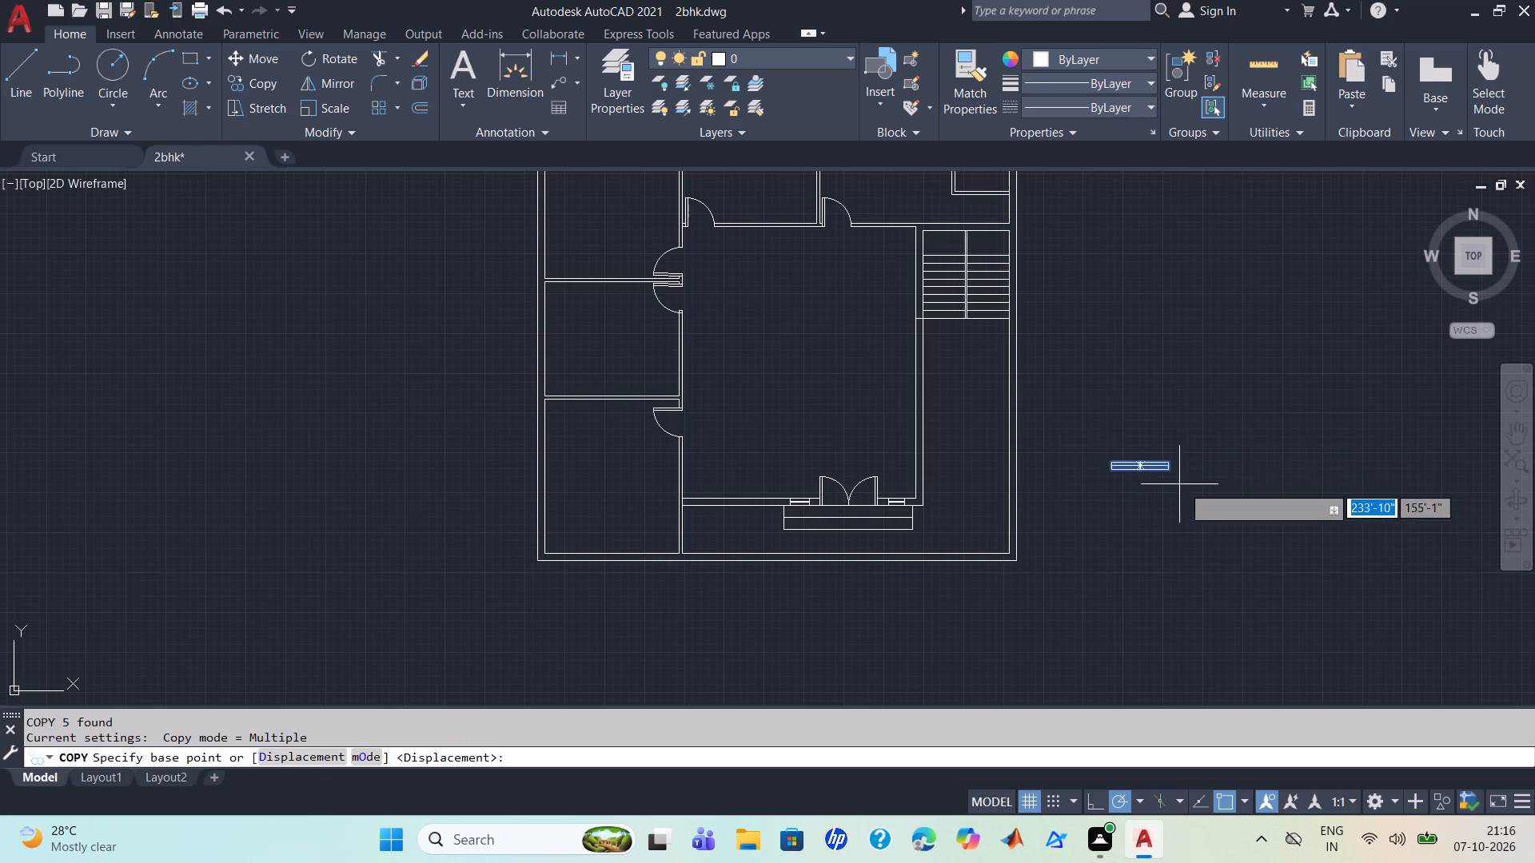
{"action": "scroll", "coordinate": [1218, 479], "scroll_direction": "up", "scroll_amount": 1}
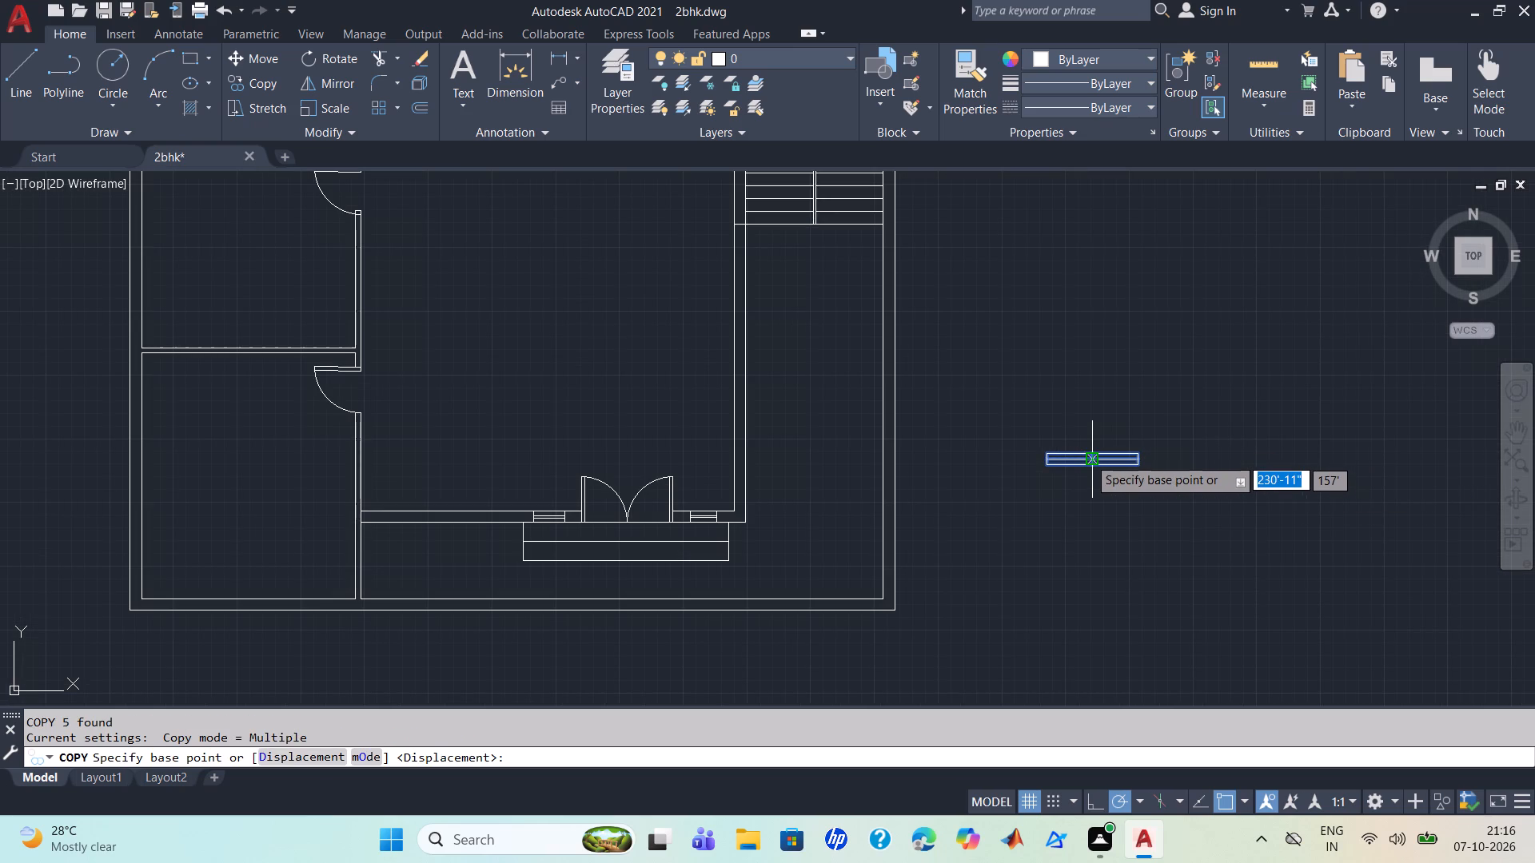
{"action": "left_click", "coordinate": [1087, 455]}
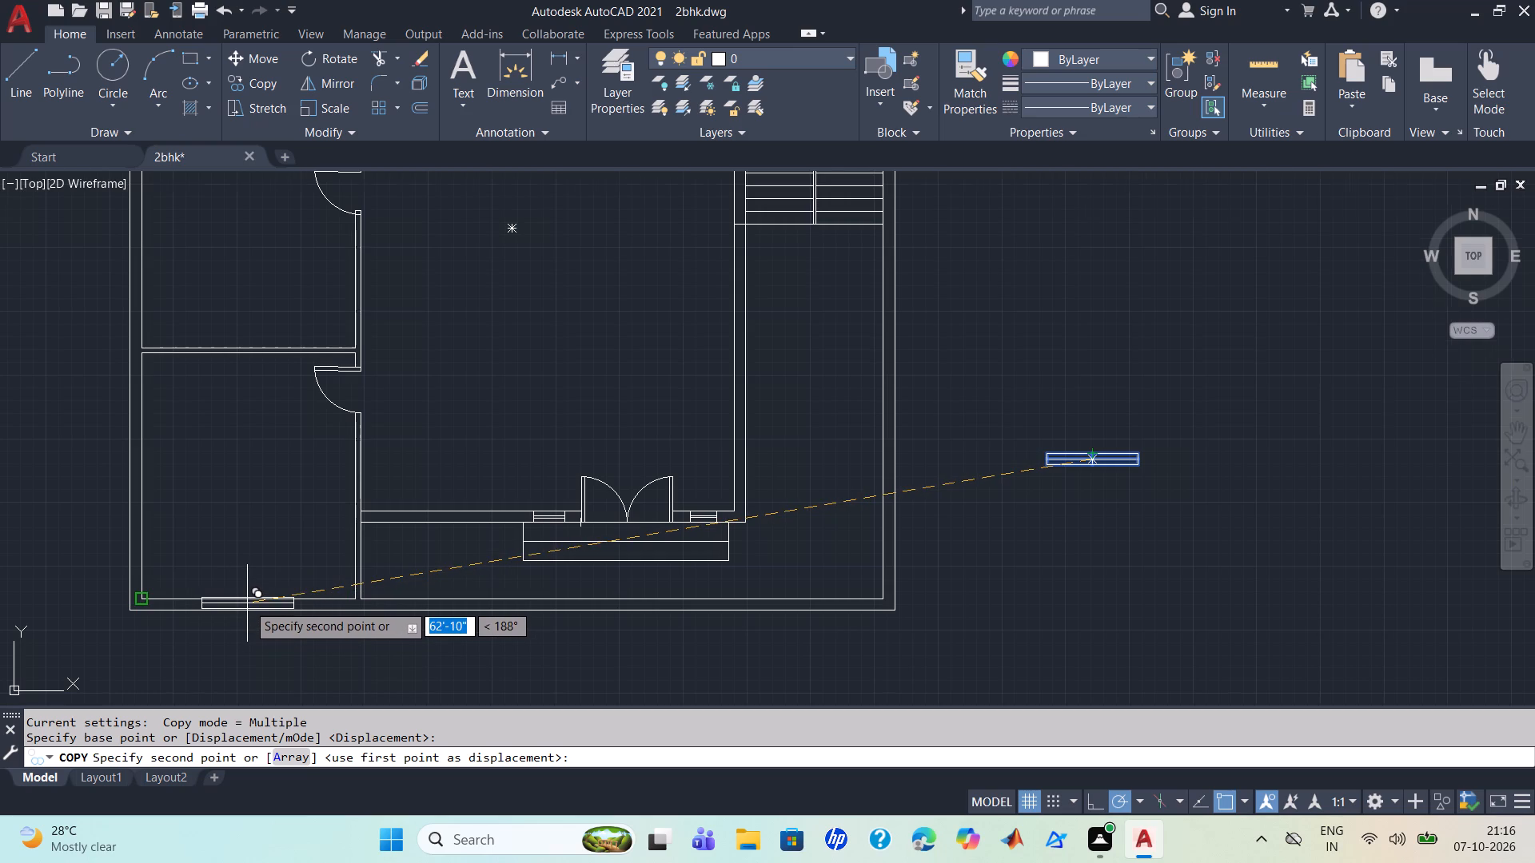
{"action": "scroll", "coordinate": [247, 603], "scroll_direction": "up", "scroll_amount": 2}
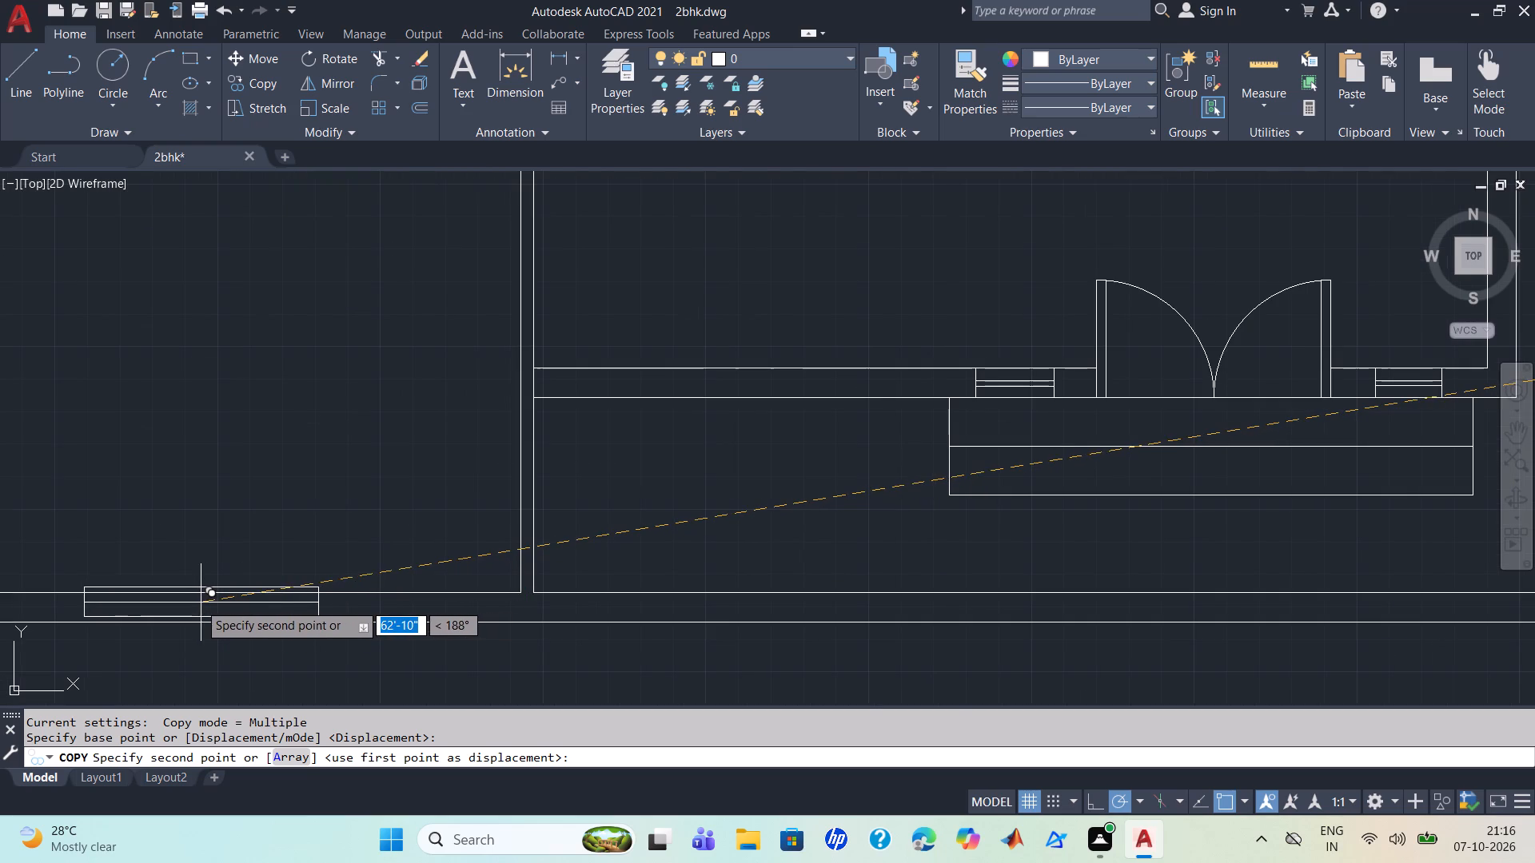
{"action": "left_click", "coordinate": [189, 608]}
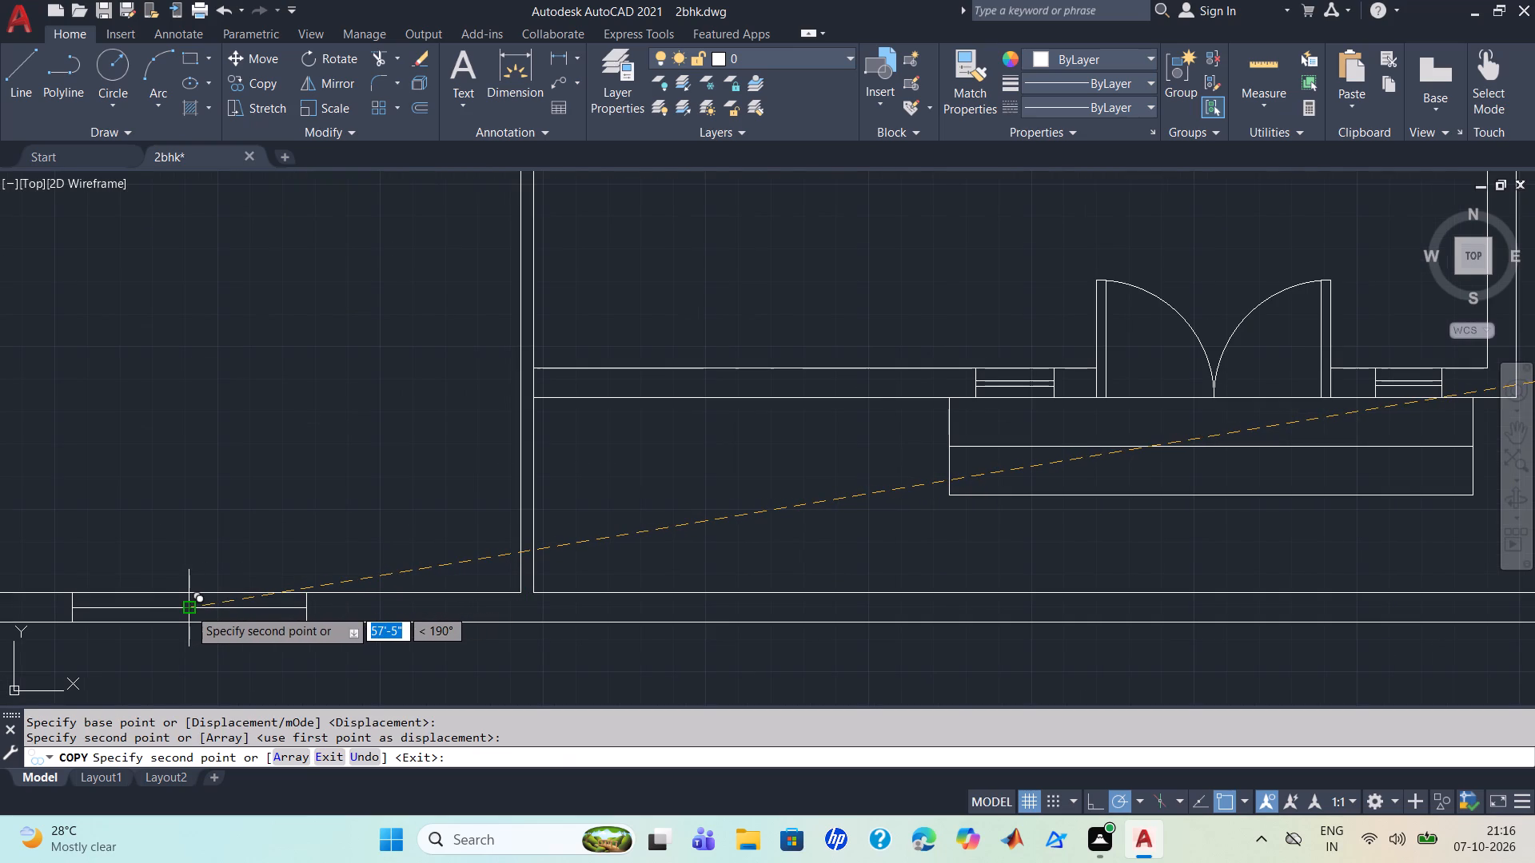
Place another copy of the window symbol in the outer north wall of the northwest room.
{"action": "scroll", "coordinate": [369, 503], "scroll_direction": "down", "scroll_amount": 1}
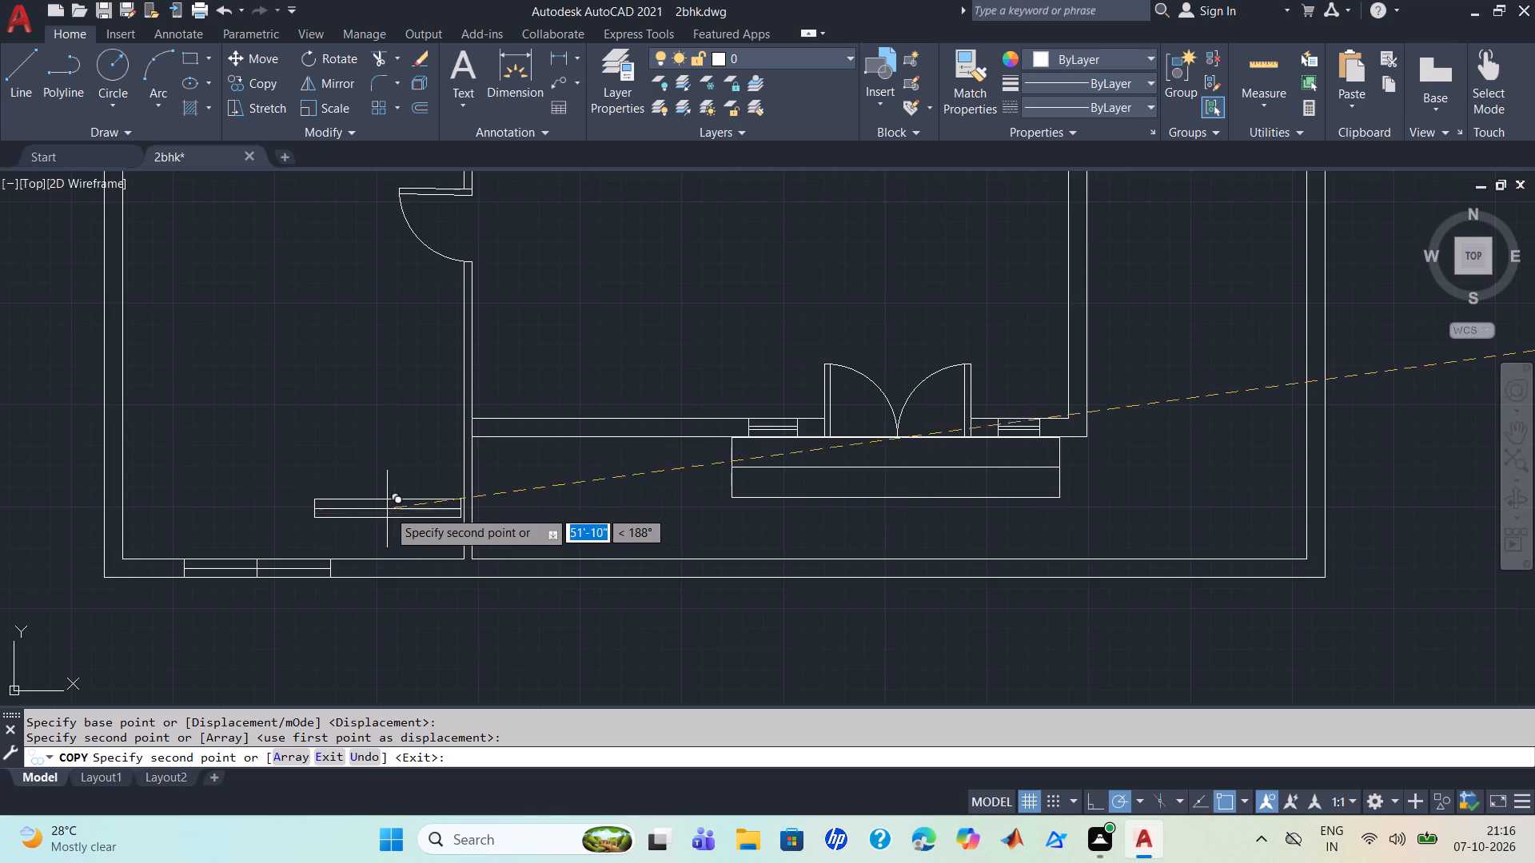
{"action": "scroll", "coordinate": [388, 510], "scroll_direction": "down", "scroll_amount": 1}
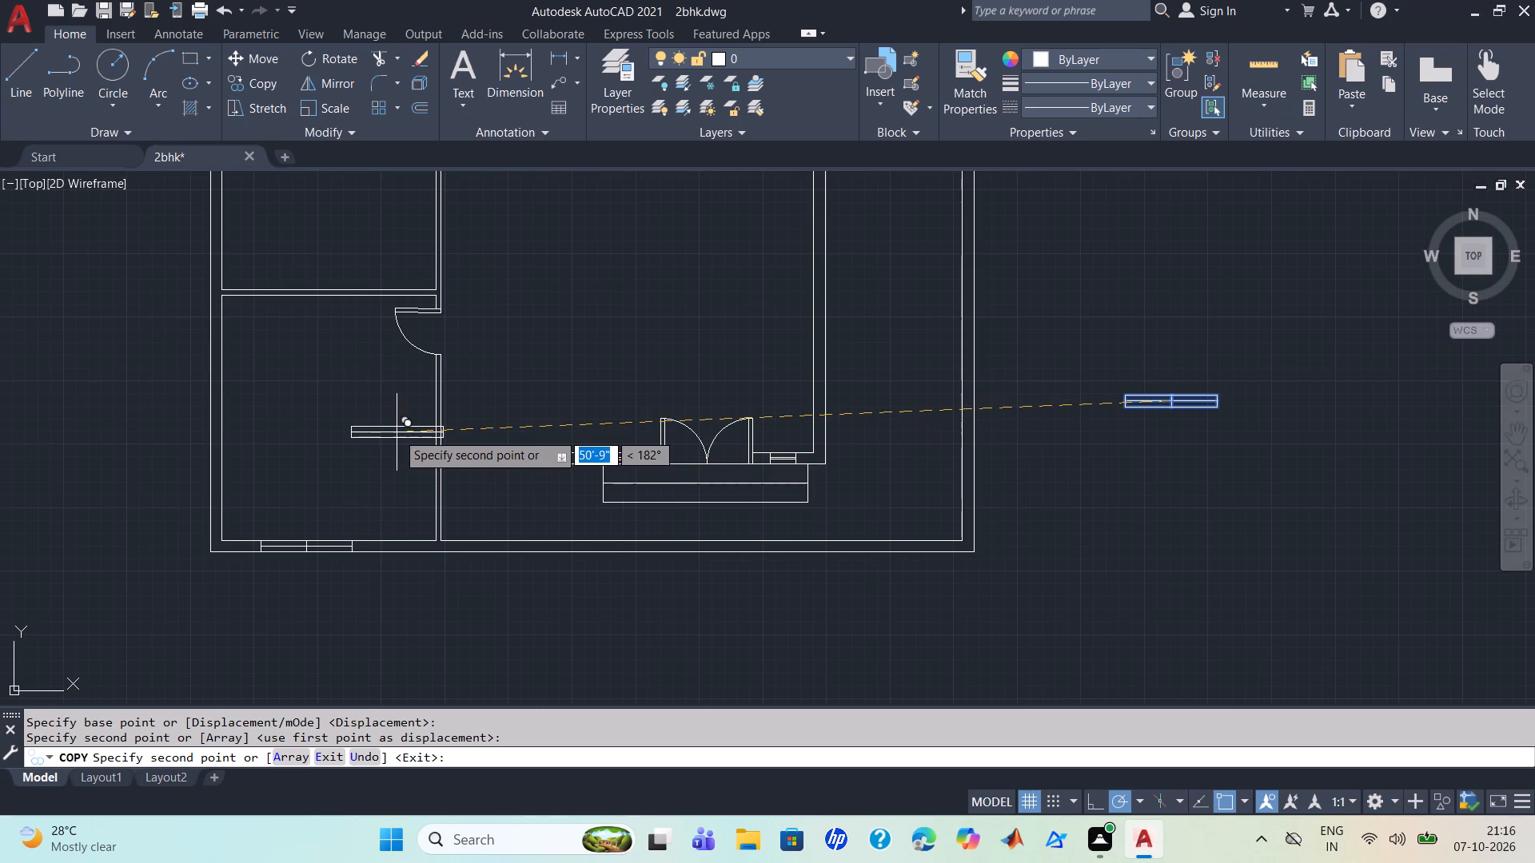
{"action": "middle_click_drag", "start_coordinate": [405, 429], "coordinate": [425, 668]}
{"action": "scroll", "coordinate": [405, 474], "scroll_direction": "down", "scroll_amount": 1}
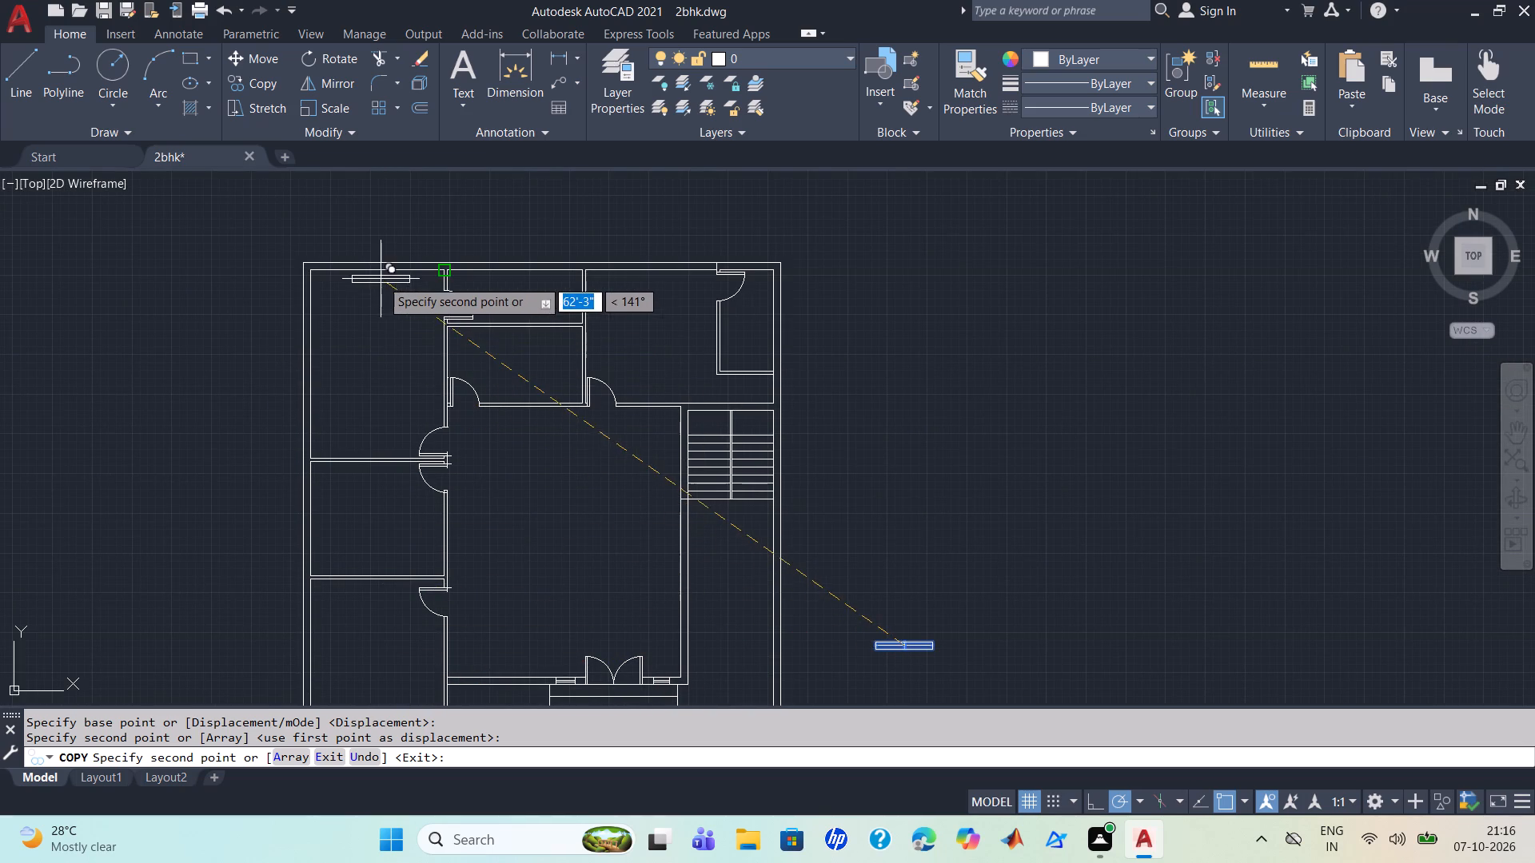
{"action": "scroll", "coordinate": [380, 278], "scroll_direction": "up", "scroll_amount": 3}
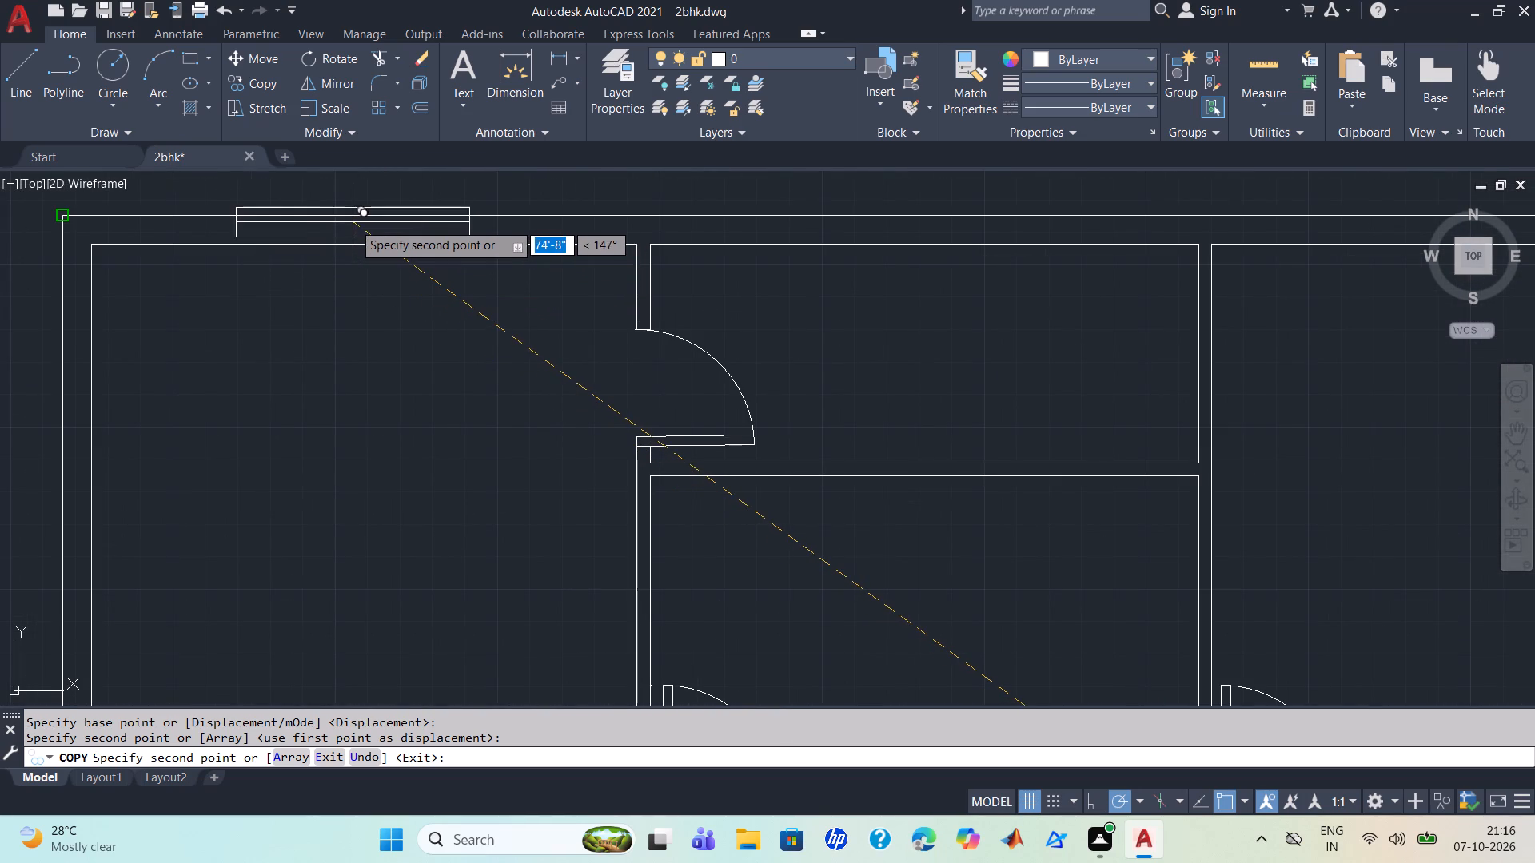
{"action": "left_click", "coordinate": [357, 231]}
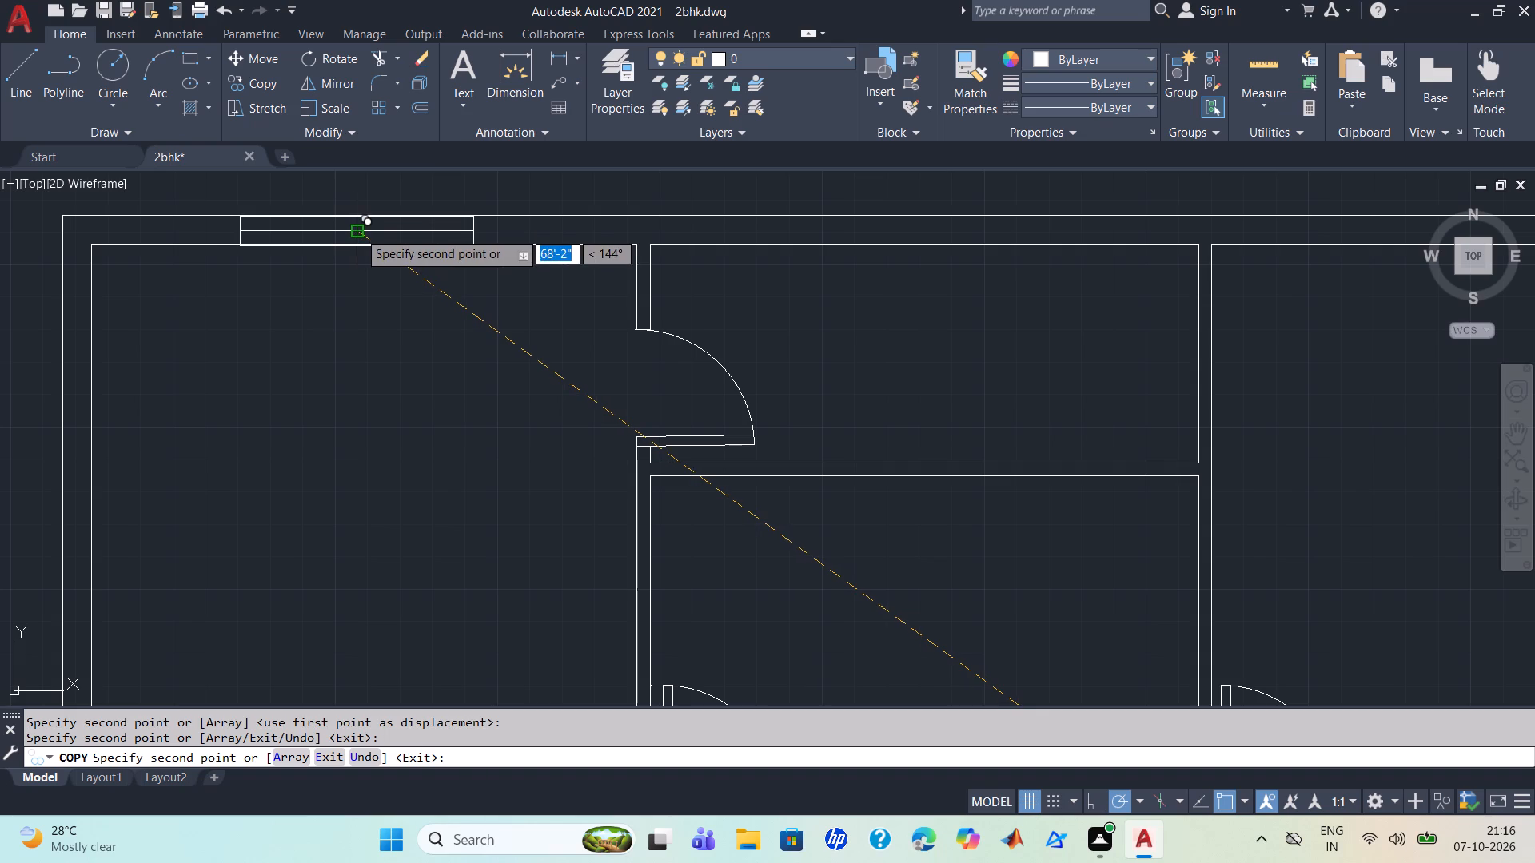
Place another copy of the window symbol in the outer north wall of the northeast room, west of its corner bathroom.
{"action": "scroll", "coordinate": [903, 435], "scroll_direction": "down", "scroll_amount": 1}
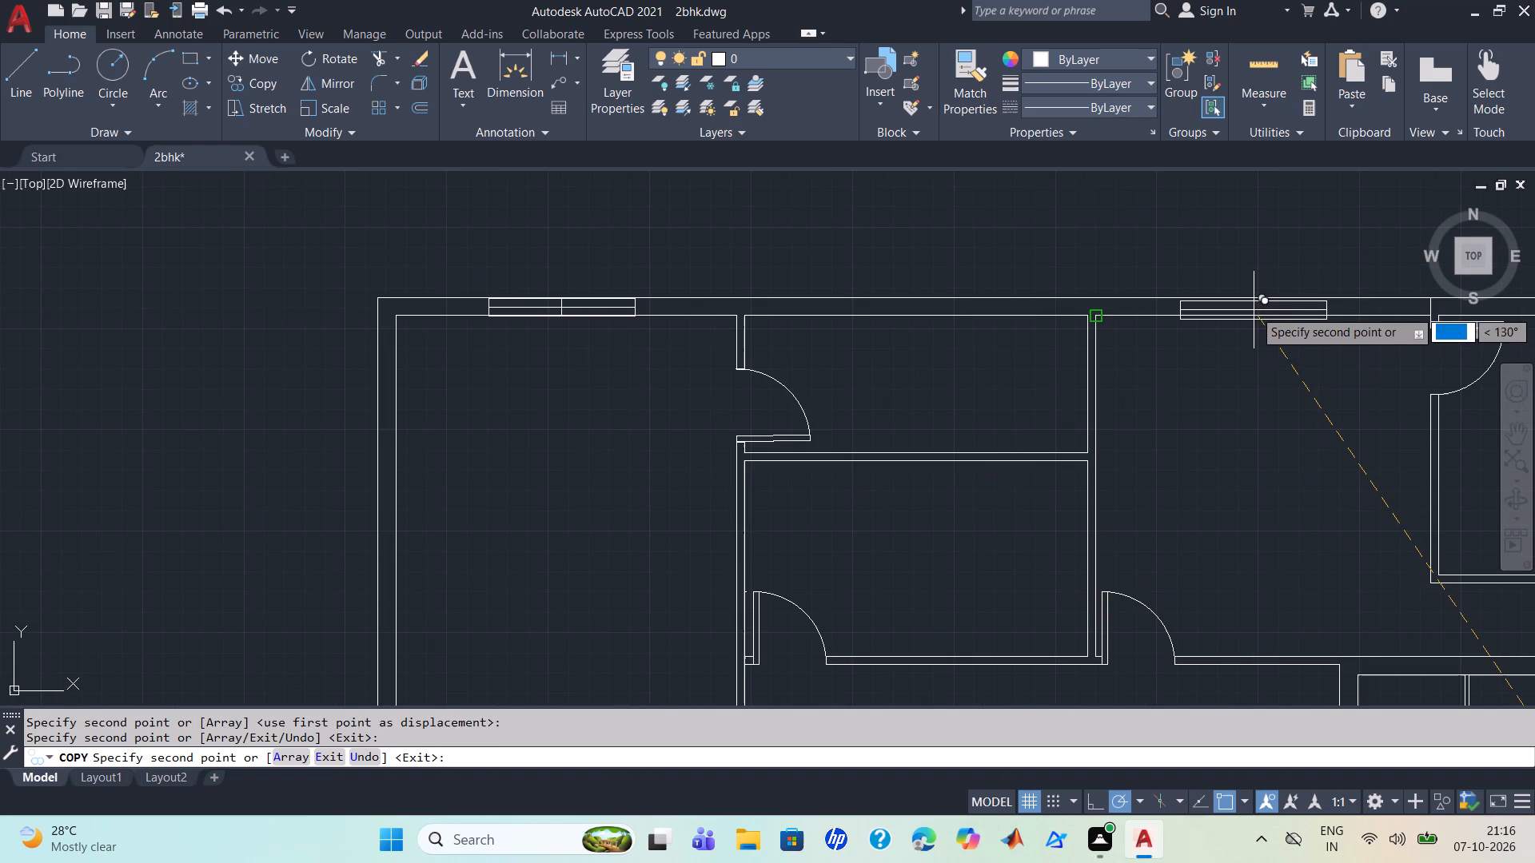
{"action": "scroll", "coordinate": [1254, 306], "scroll_direction": "up", "scroll_amount": 2}
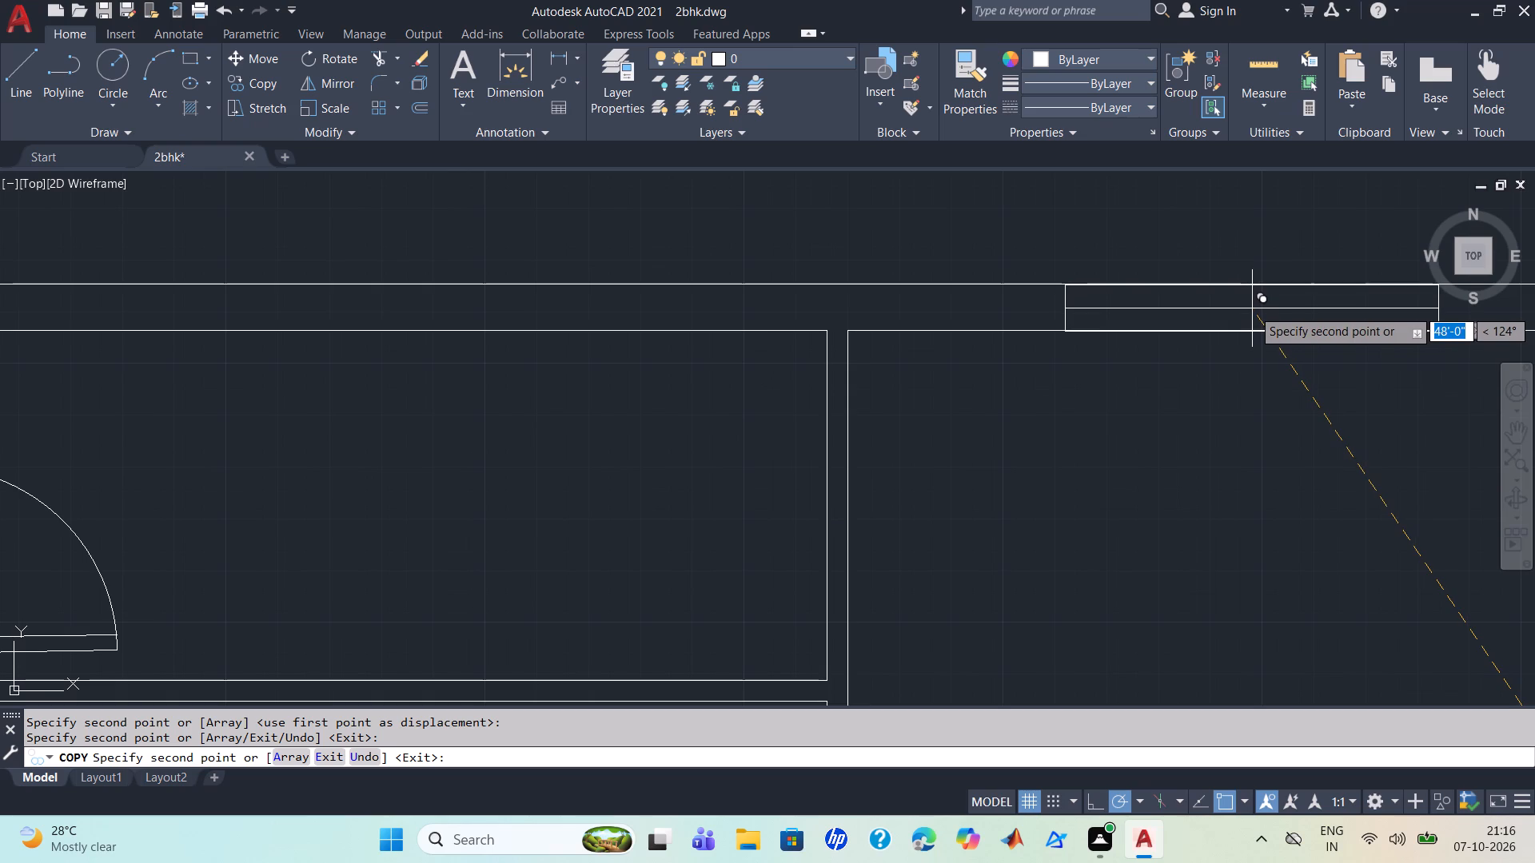
{"action": "left_click", "coordinate": [1256, 308]}
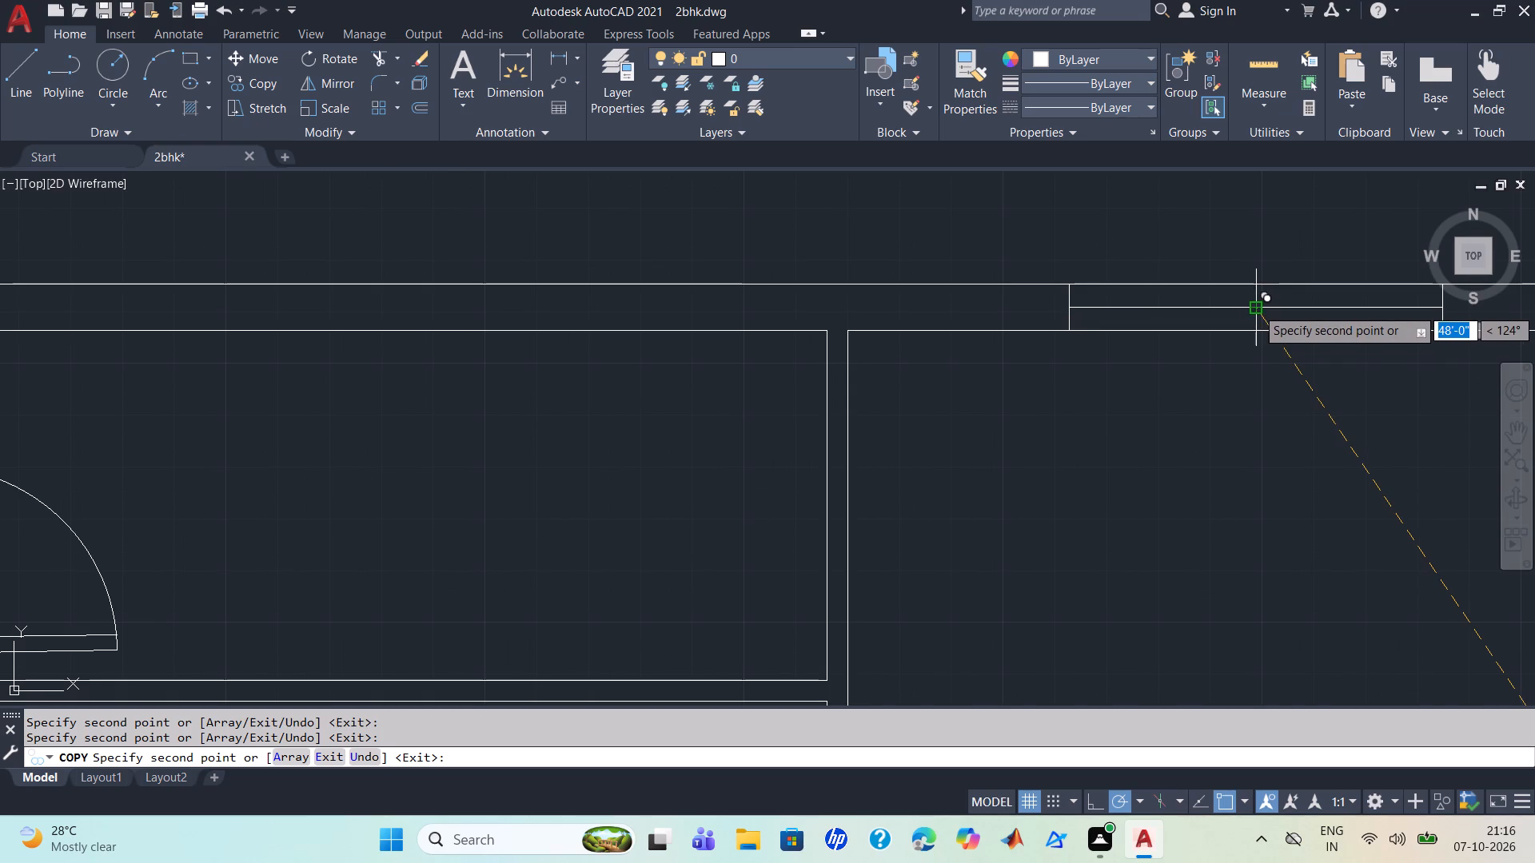
{"action": "scroll", "coordinate": [1257, 312], "scroll_direction": "down", "scroll_amount": 2}
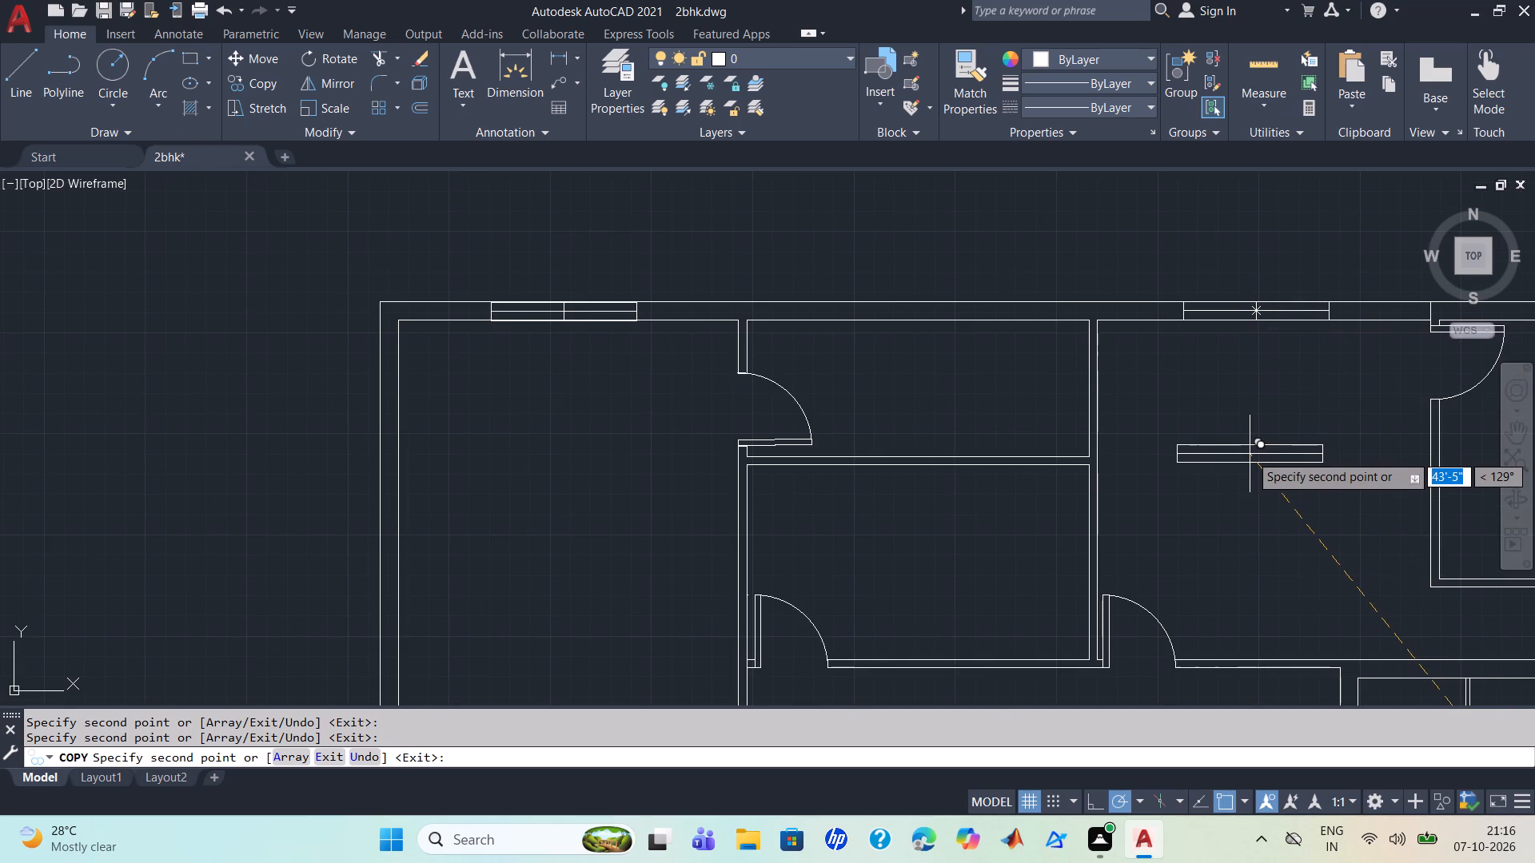
{"action": "scroll", "coordinate": [1250, 454], "scroll_direction": "down", "scroll_amount": 1}
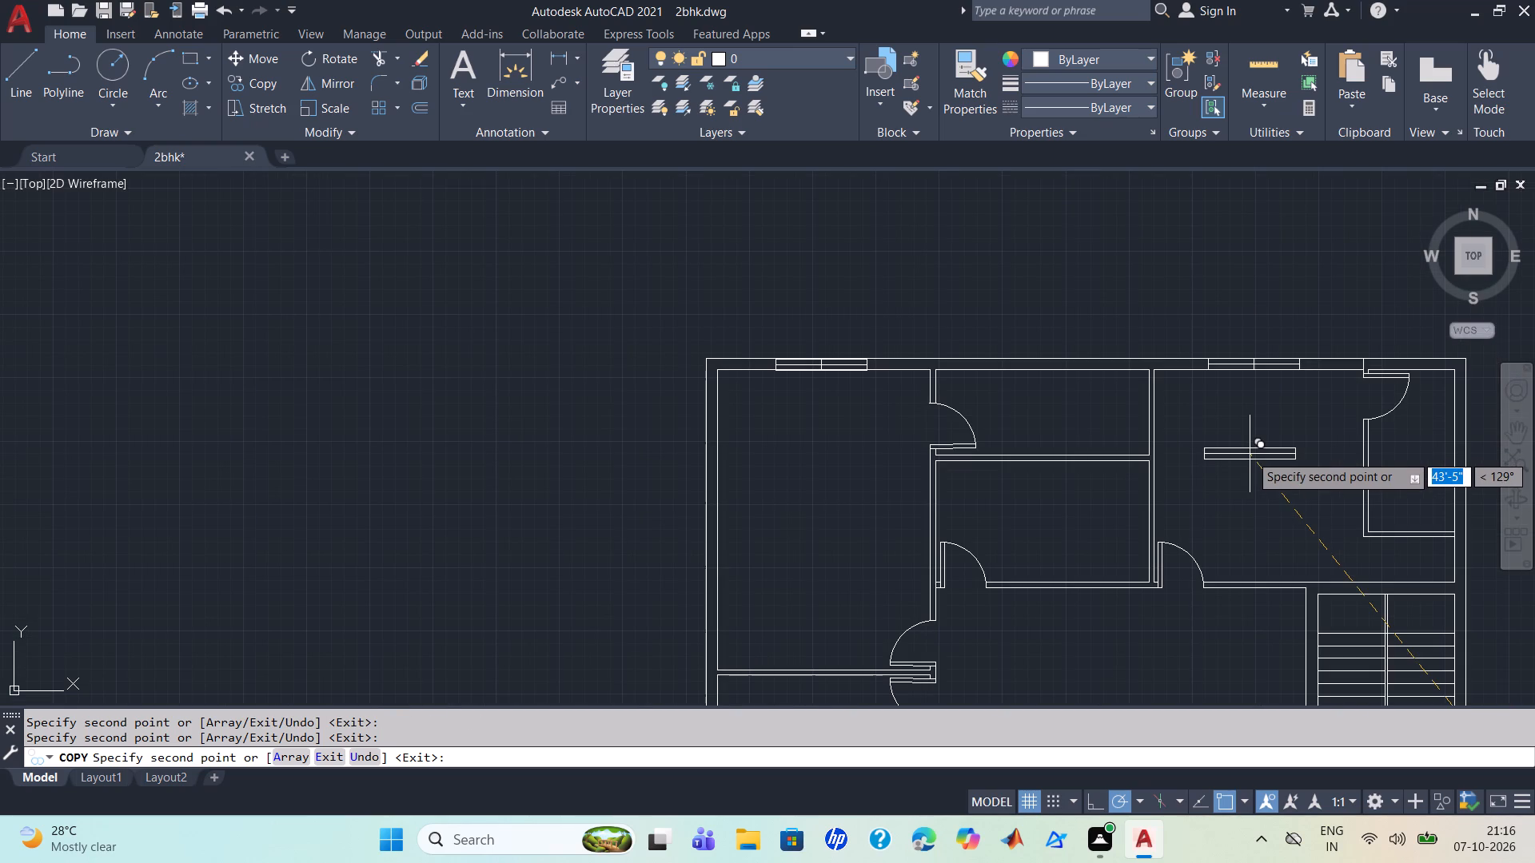
{"action": "scroll", "coordinate": [1250, 454], "scroll_direction": "down", "scroll_amount": 1}
{"action": "scroll", "coordinate": [1296, 480], "scroll_direction": "up", "scroll_amount": 1}
{"action": "middle_click_drag", "start_coordinate": [1296, 480], "coordinate": [784, 124]}
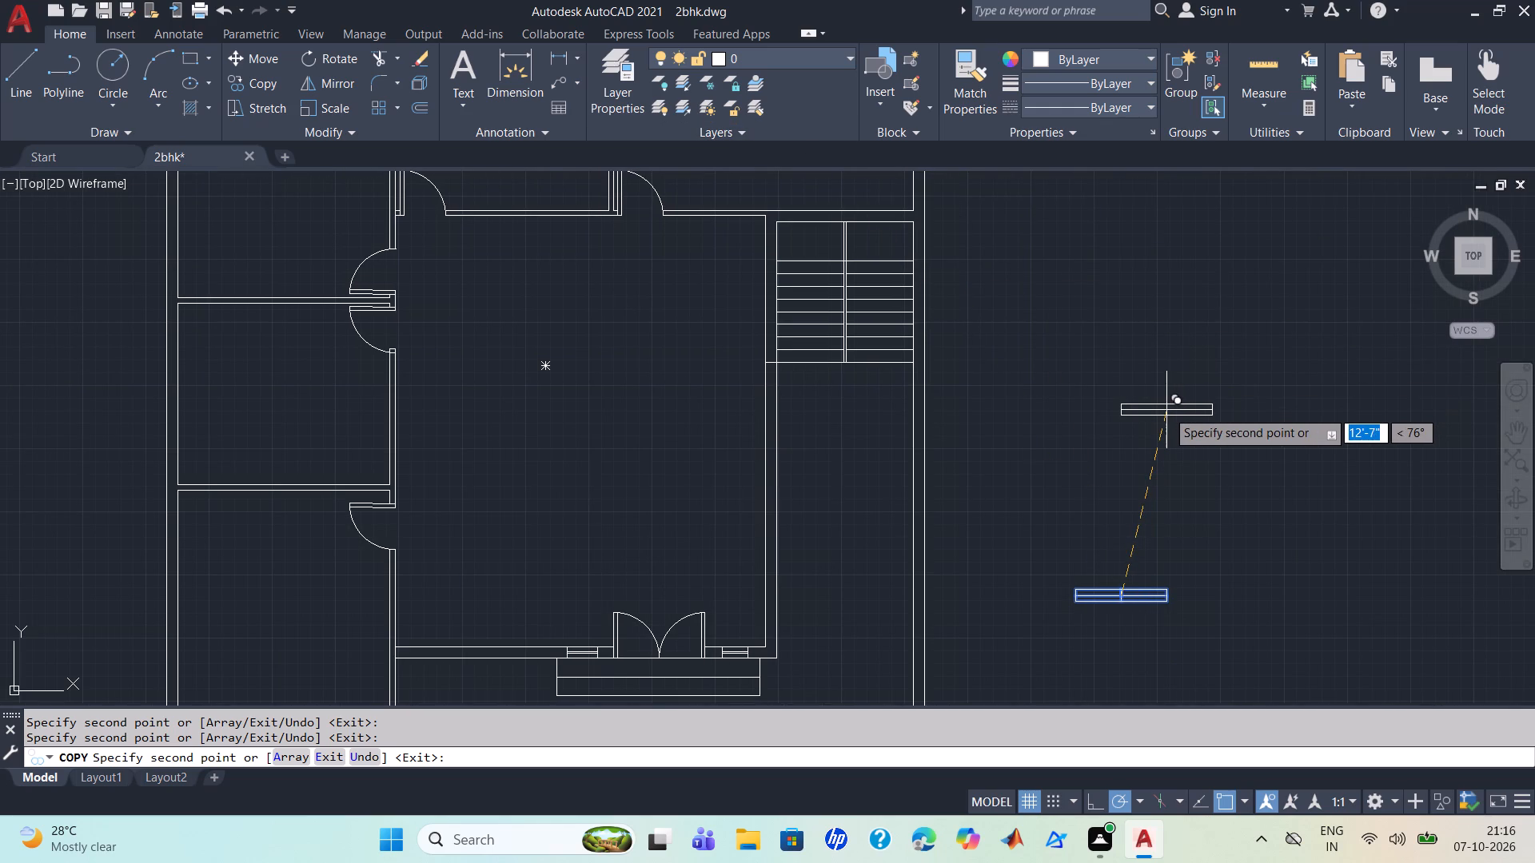
{"action": "scroll", "coordinate": [1166, 410], "scroll_direction": "down", "scroll_amount": 1}
{"action": "key", "text": "Escape"}
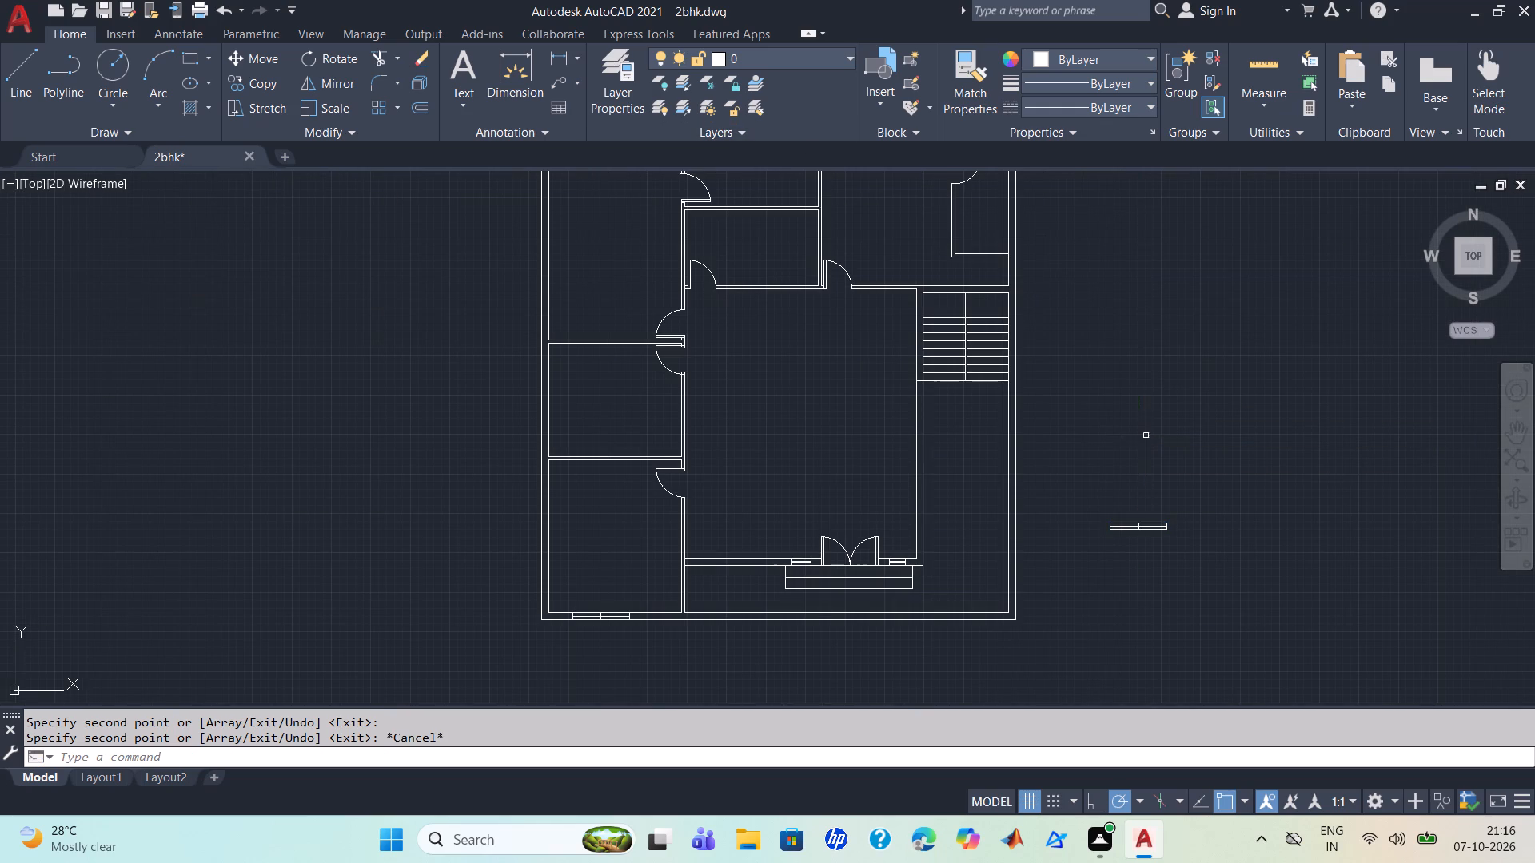
Rotate the original window symbol east of the plan by 90° about its lower-left corner.
{"action": "type", "text": "ro"}
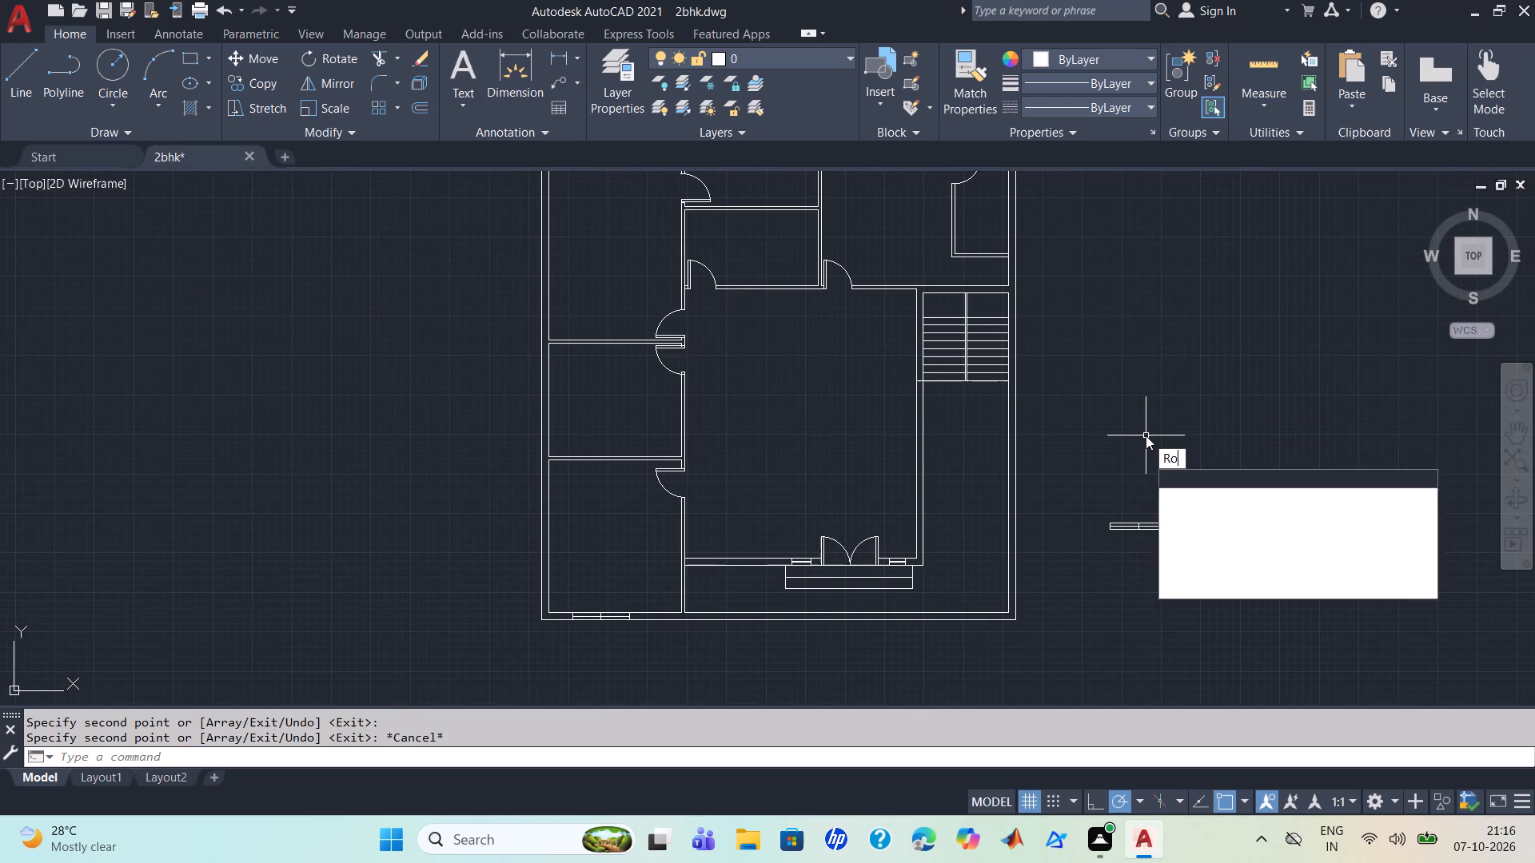
{"action": "key", "text": "Return"}
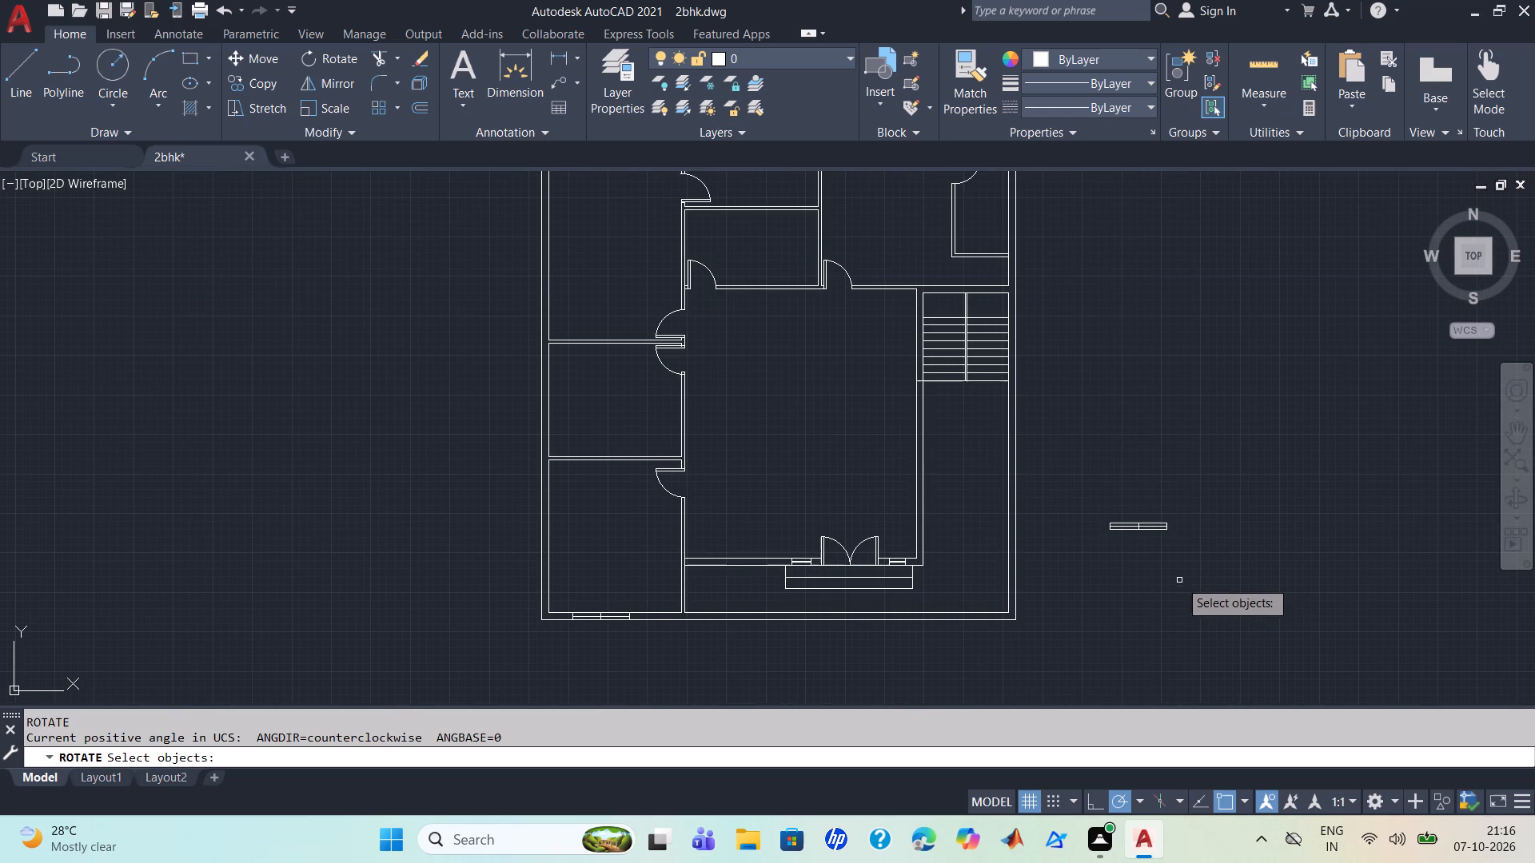
{"action": "left_click", "coordinate": [1179, 580]}
{"action": "left_click", "coordinate": [1094, 490]}
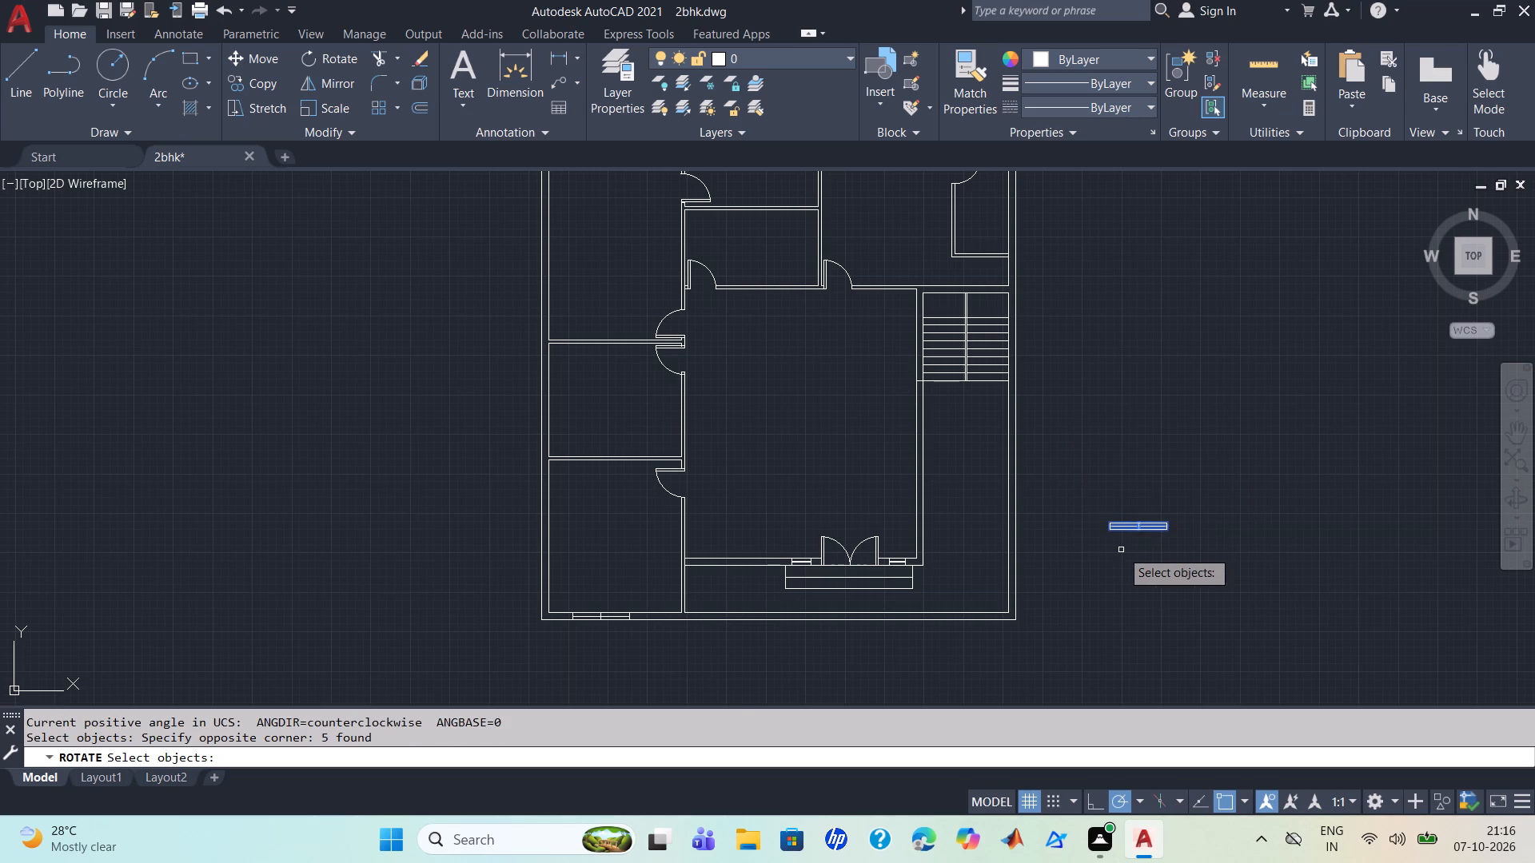
{"action": "scroll", "coordinate": [1121, 550], "scroll_direction": "up", "scroll_amount": 1}
{"action": "key", "text": "Return"}
{"action": "scroll", "coordinate": [1118, 547], "scroll_direction": "up", "scroll_amount": 2}
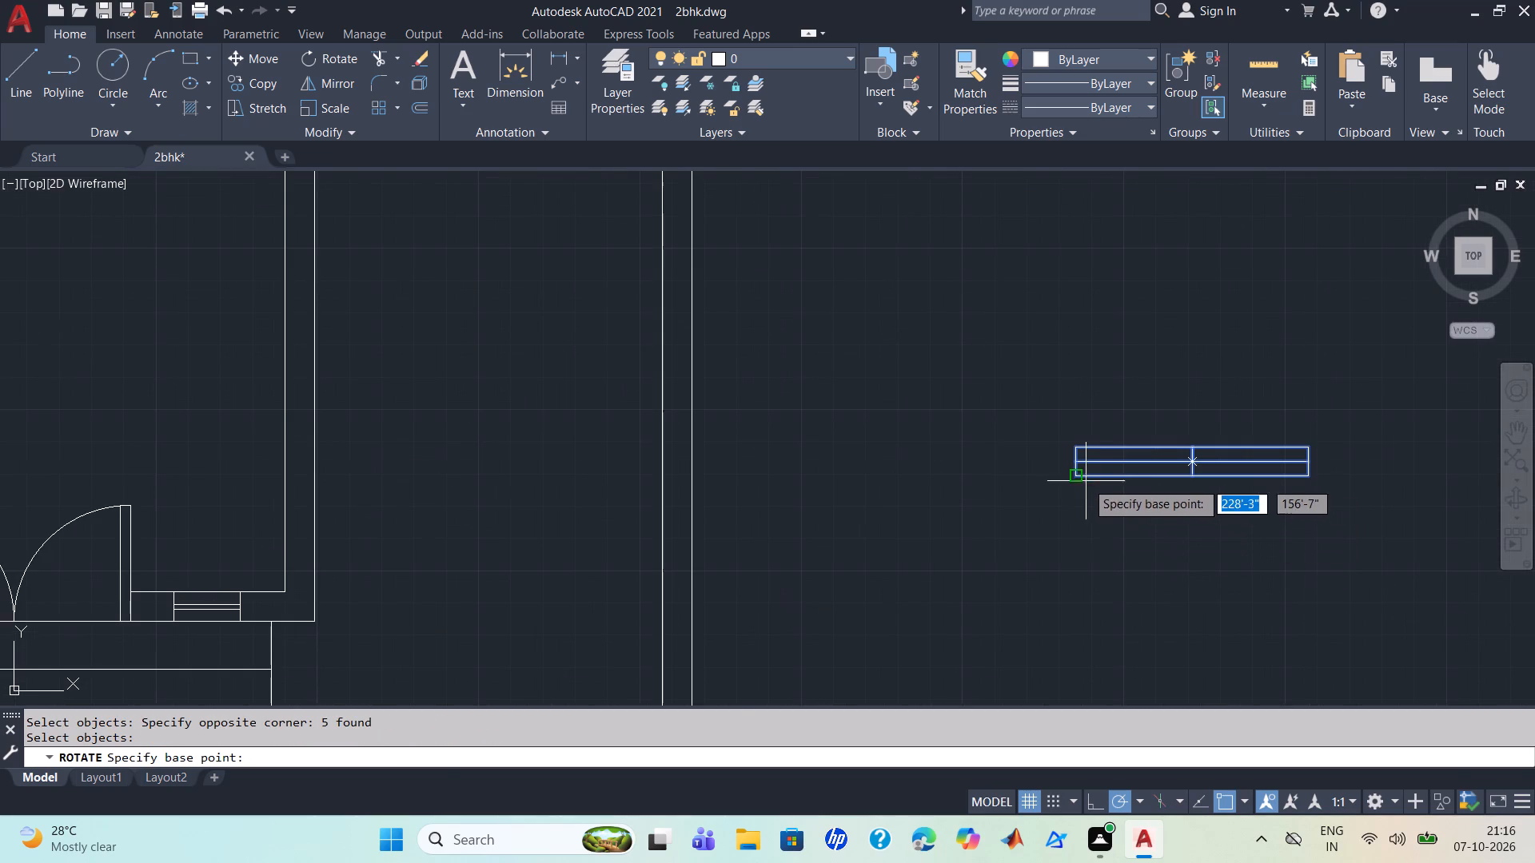
{"action": "left_click", "coordinate": [1082, 479]}
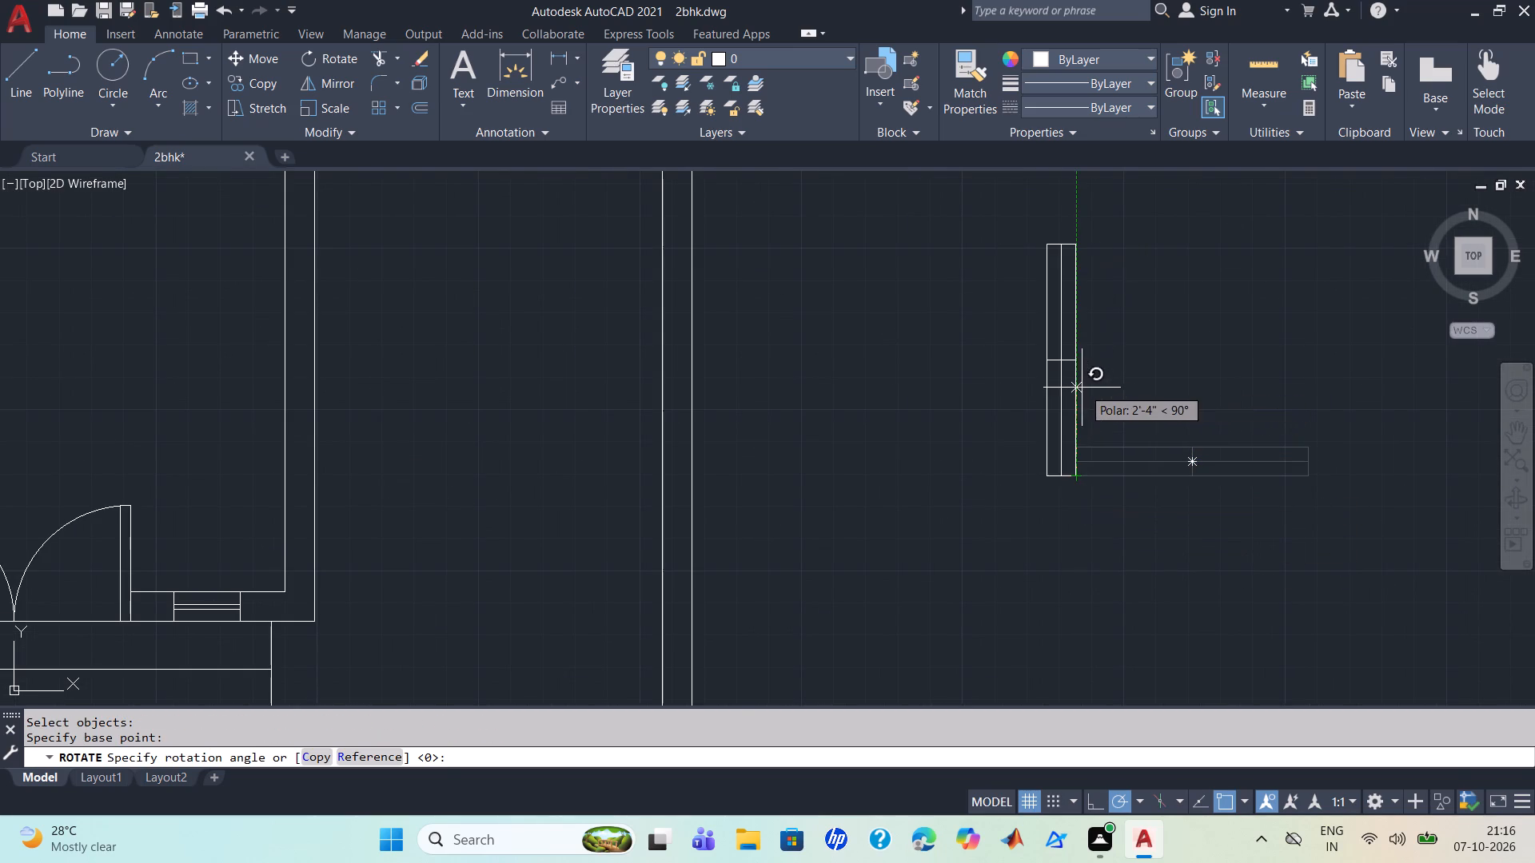
{"action": "left_click", "coordinate": [1074, 392]}
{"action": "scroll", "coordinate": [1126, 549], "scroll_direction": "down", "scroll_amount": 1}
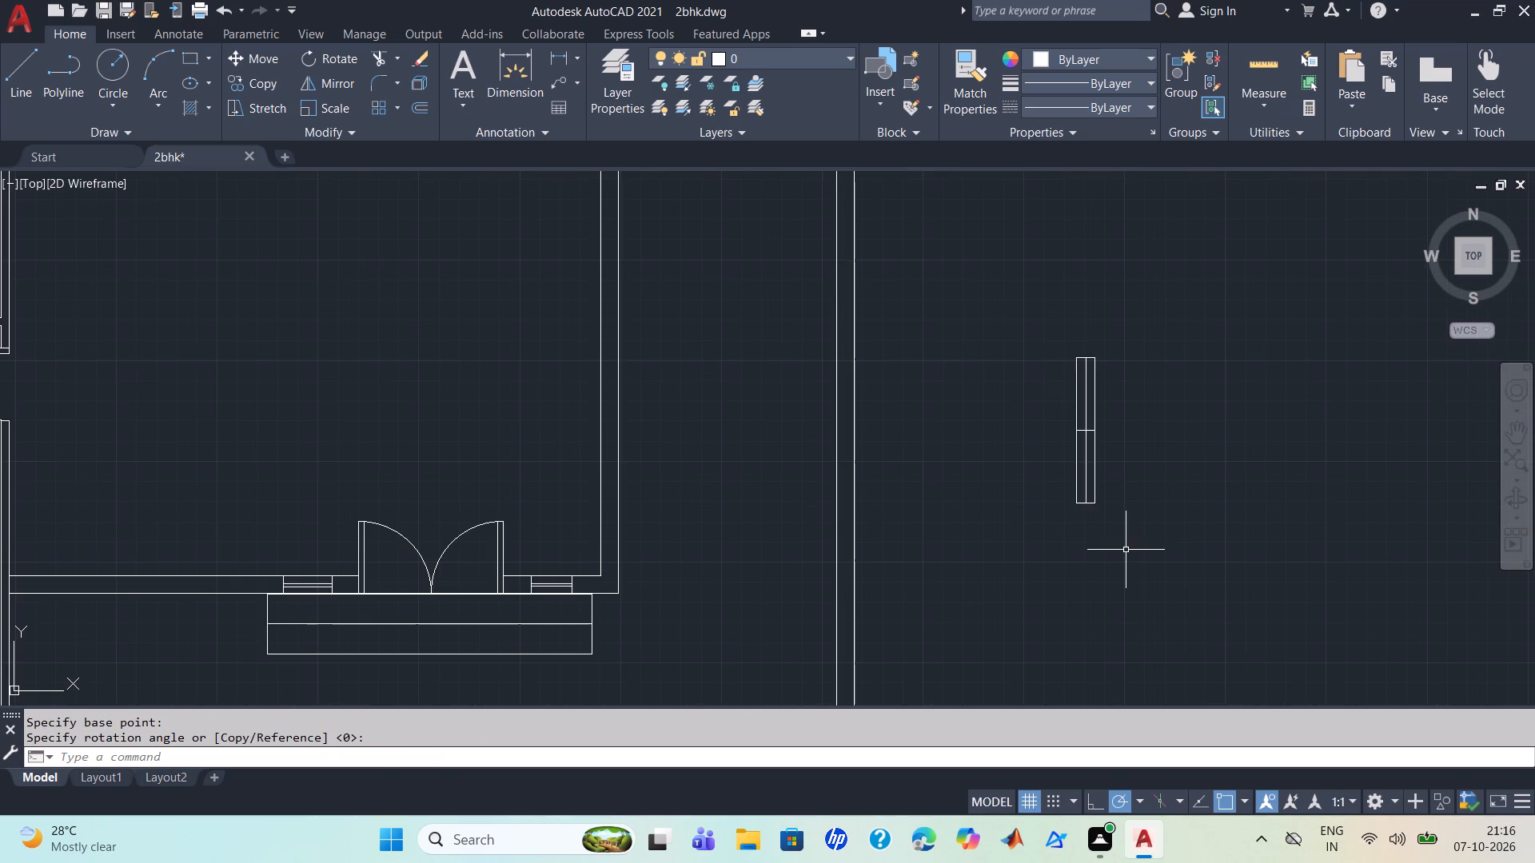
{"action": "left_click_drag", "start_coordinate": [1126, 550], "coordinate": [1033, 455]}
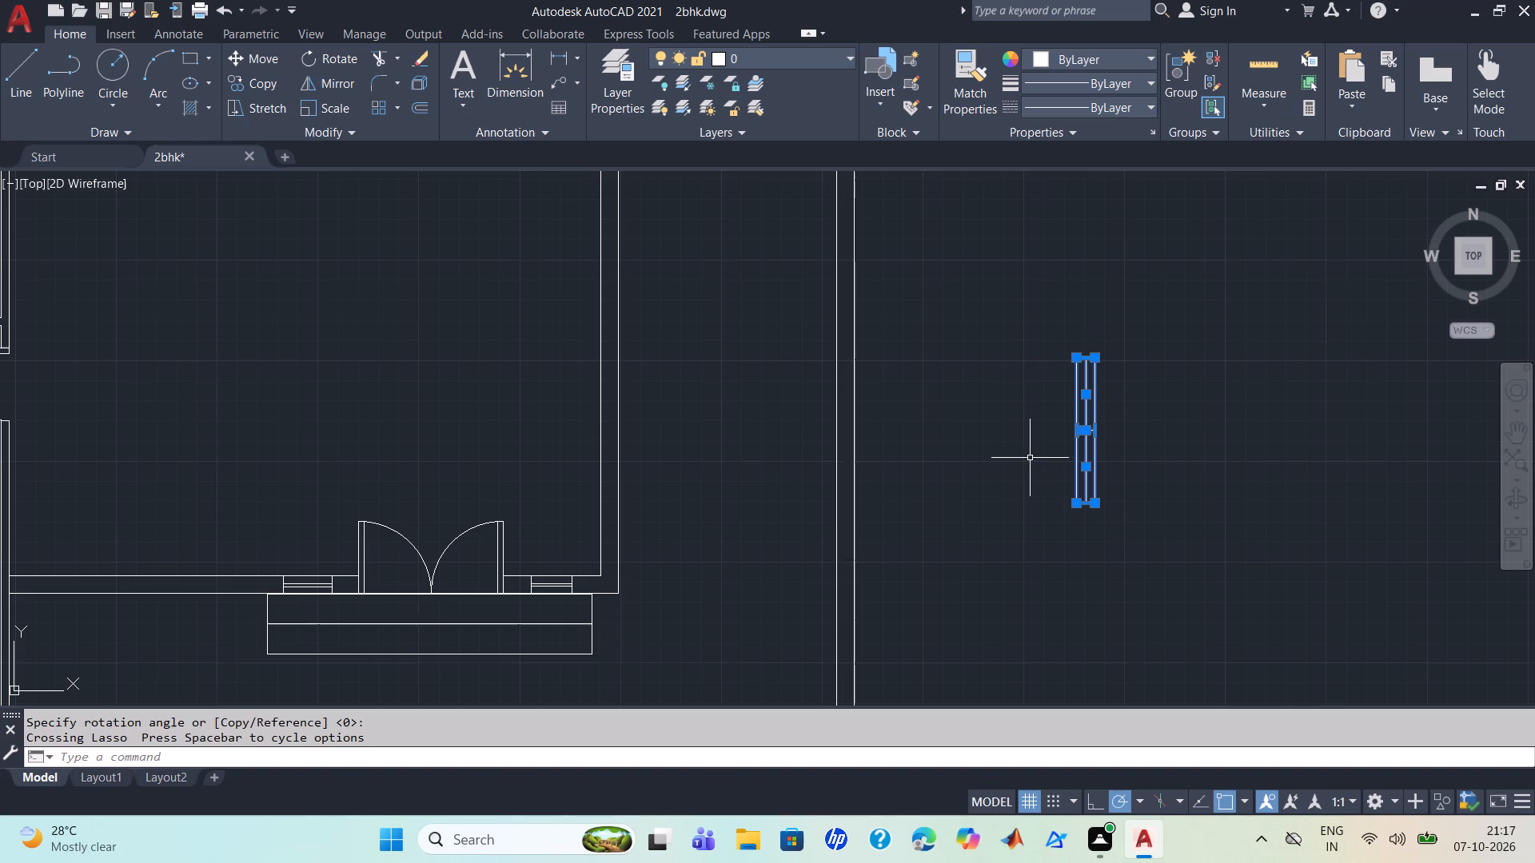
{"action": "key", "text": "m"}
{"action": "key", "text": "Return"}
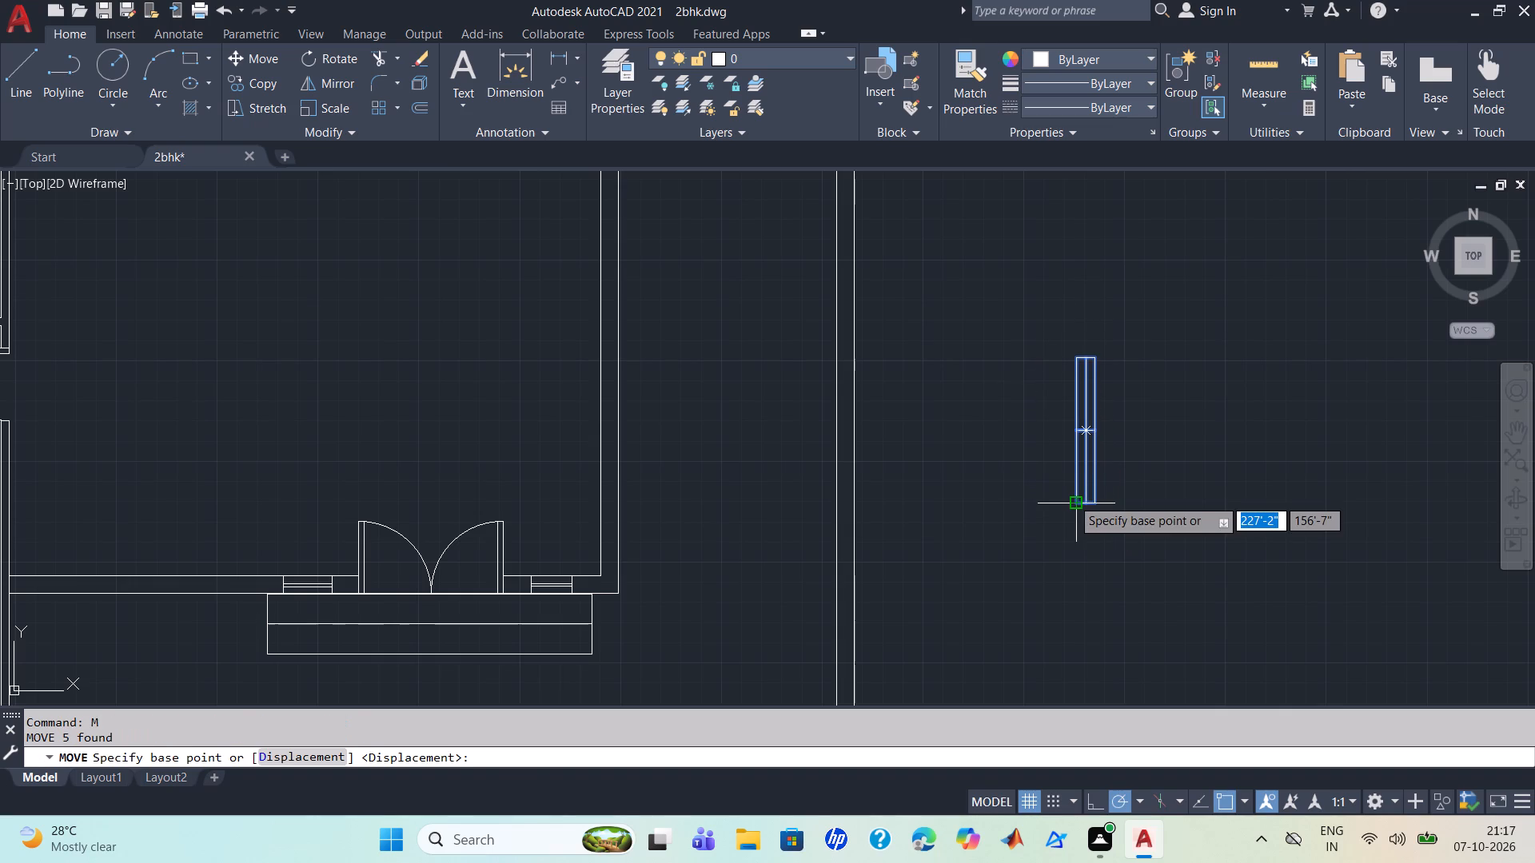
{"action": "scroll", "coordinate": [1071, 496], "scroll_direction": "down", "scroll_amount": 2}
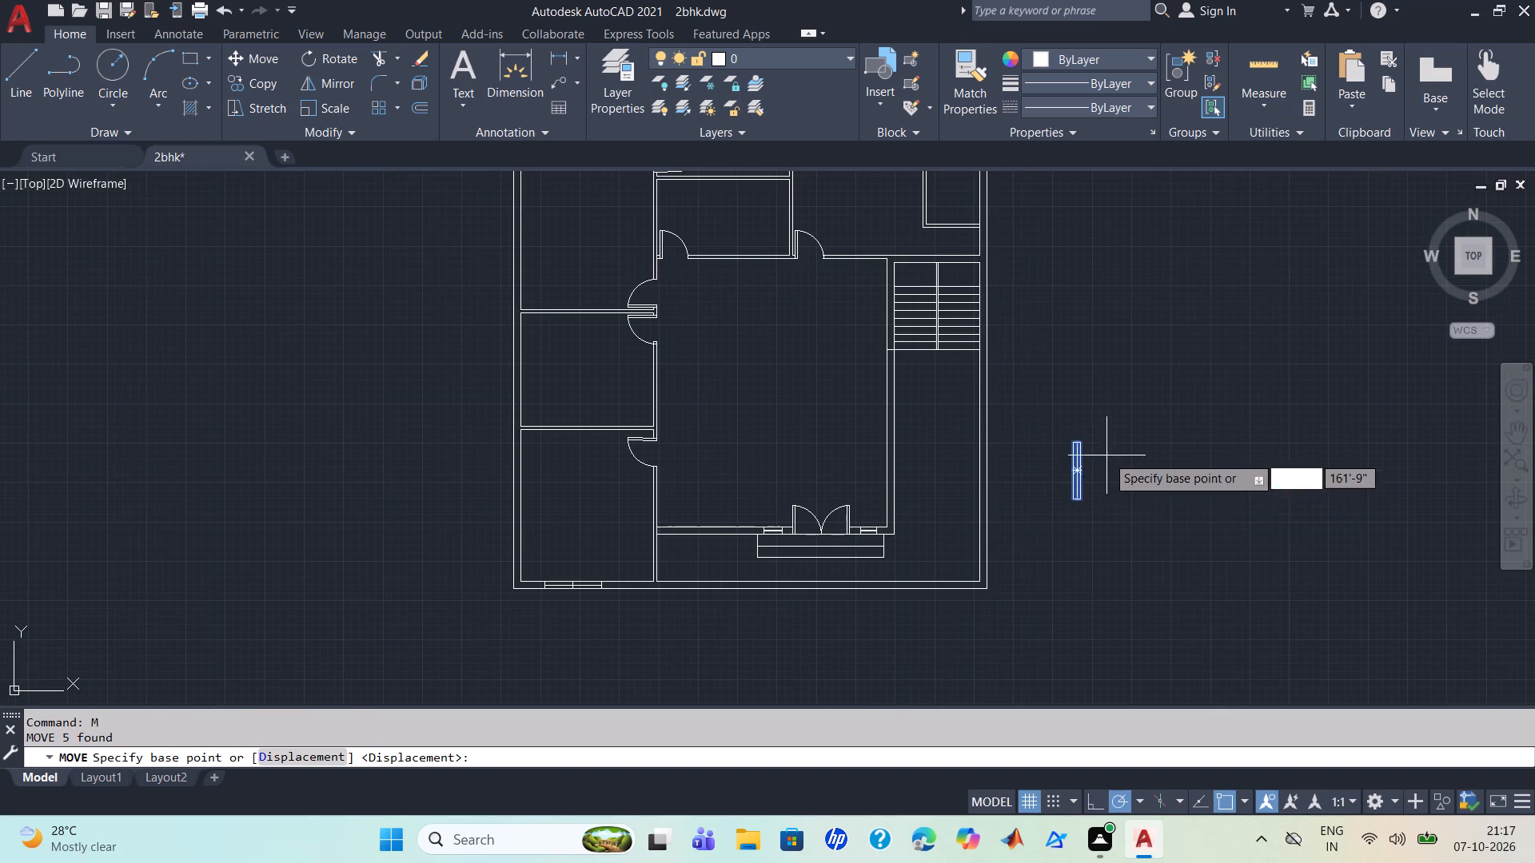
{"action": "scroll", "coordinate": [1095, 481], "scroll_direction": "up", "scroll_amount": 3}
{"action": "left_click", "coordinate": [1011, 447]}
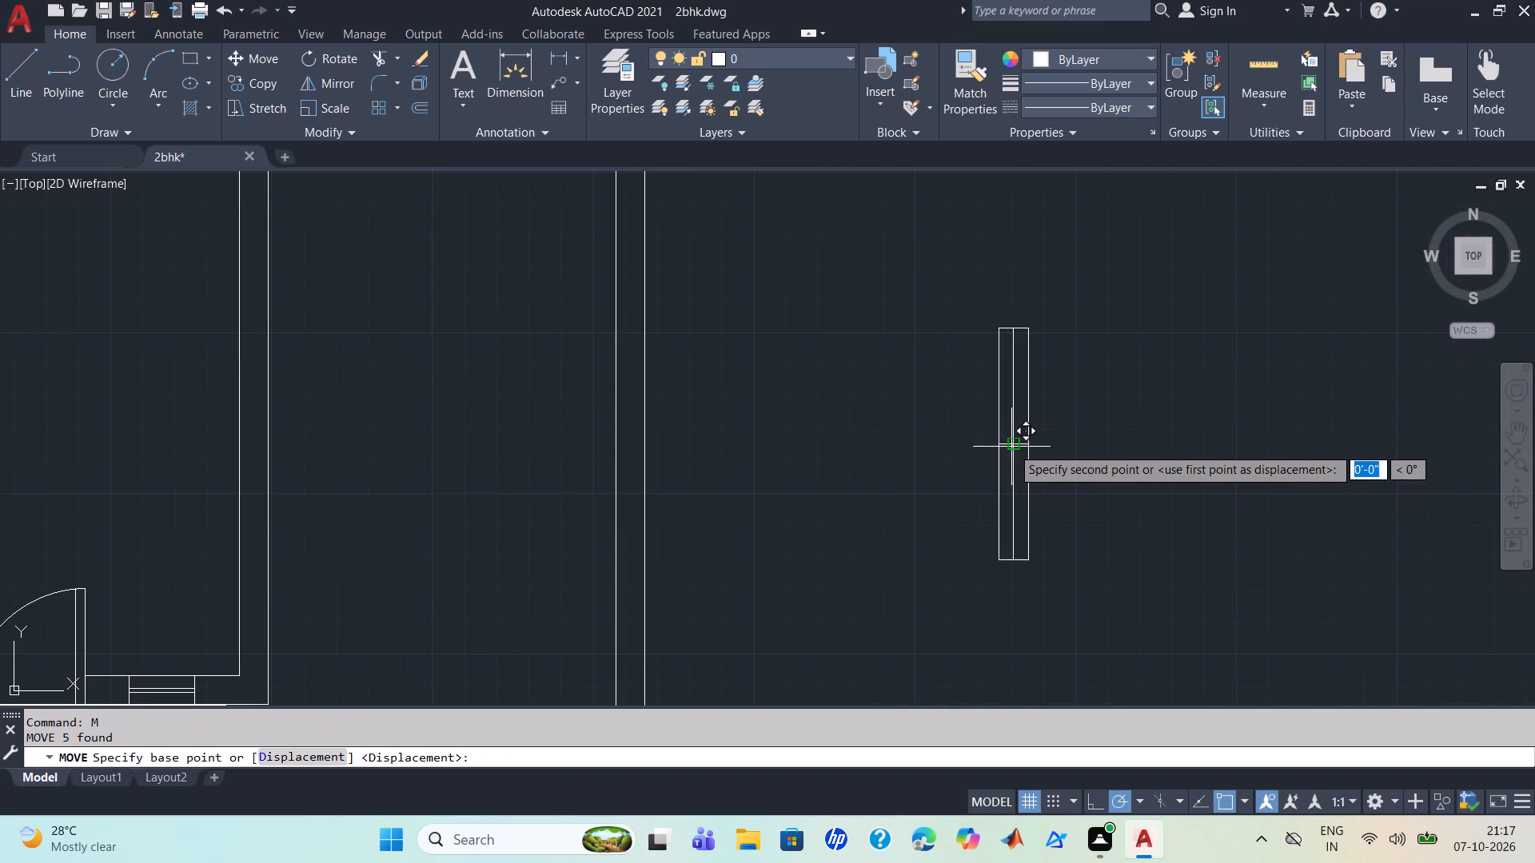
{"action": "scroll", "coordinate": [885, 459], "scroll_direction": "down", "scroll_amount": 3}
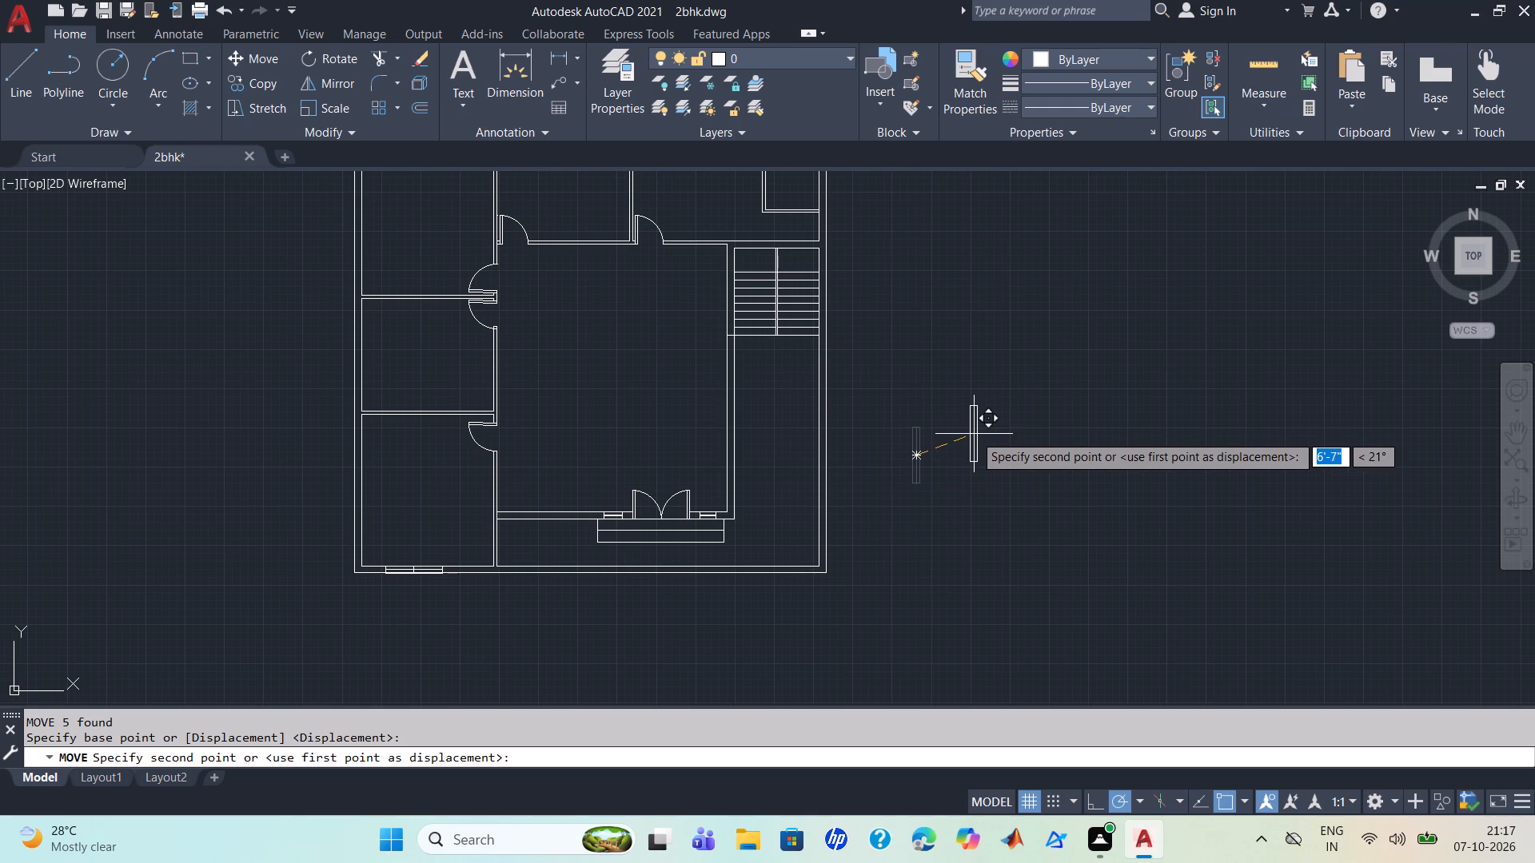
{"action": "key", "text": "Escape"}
Copy the rotated window symbol by its centre point into the outer west wall of the southwest room.
{"action": "type", "text": "co"}
{"action": "key", "text": "Return"}
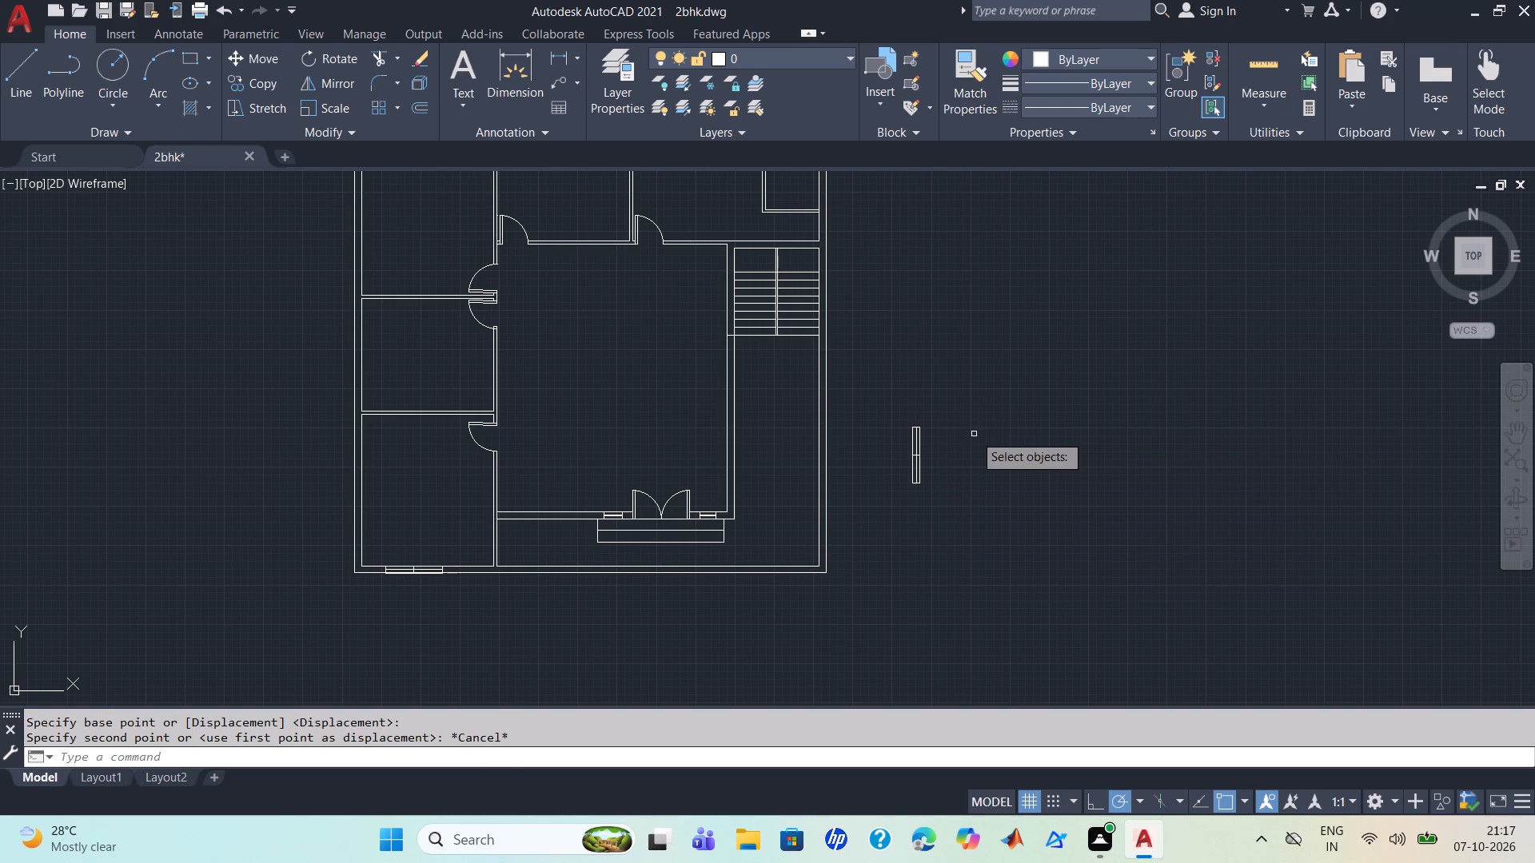
{"action": "left_click", "coordinate": [945, 491]}
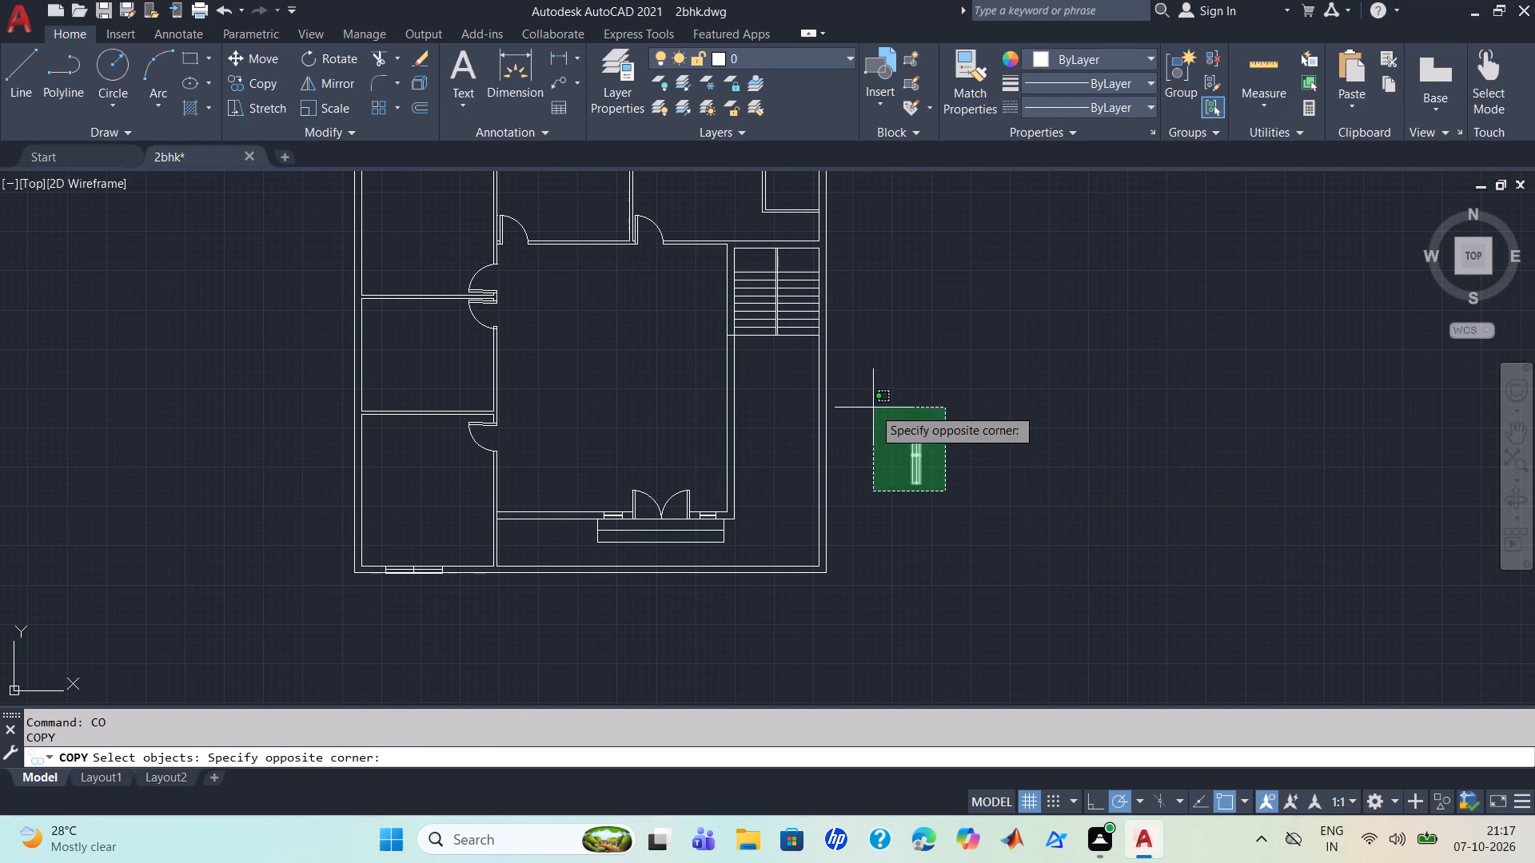
{"action": "left_click", "coordinate": [873, 408]}
{"action": "scroll", "coordinate": [897, 436], "scroll_direction": "up", "scroll_amount": 3}
{"action": "key", "text": "Return"}
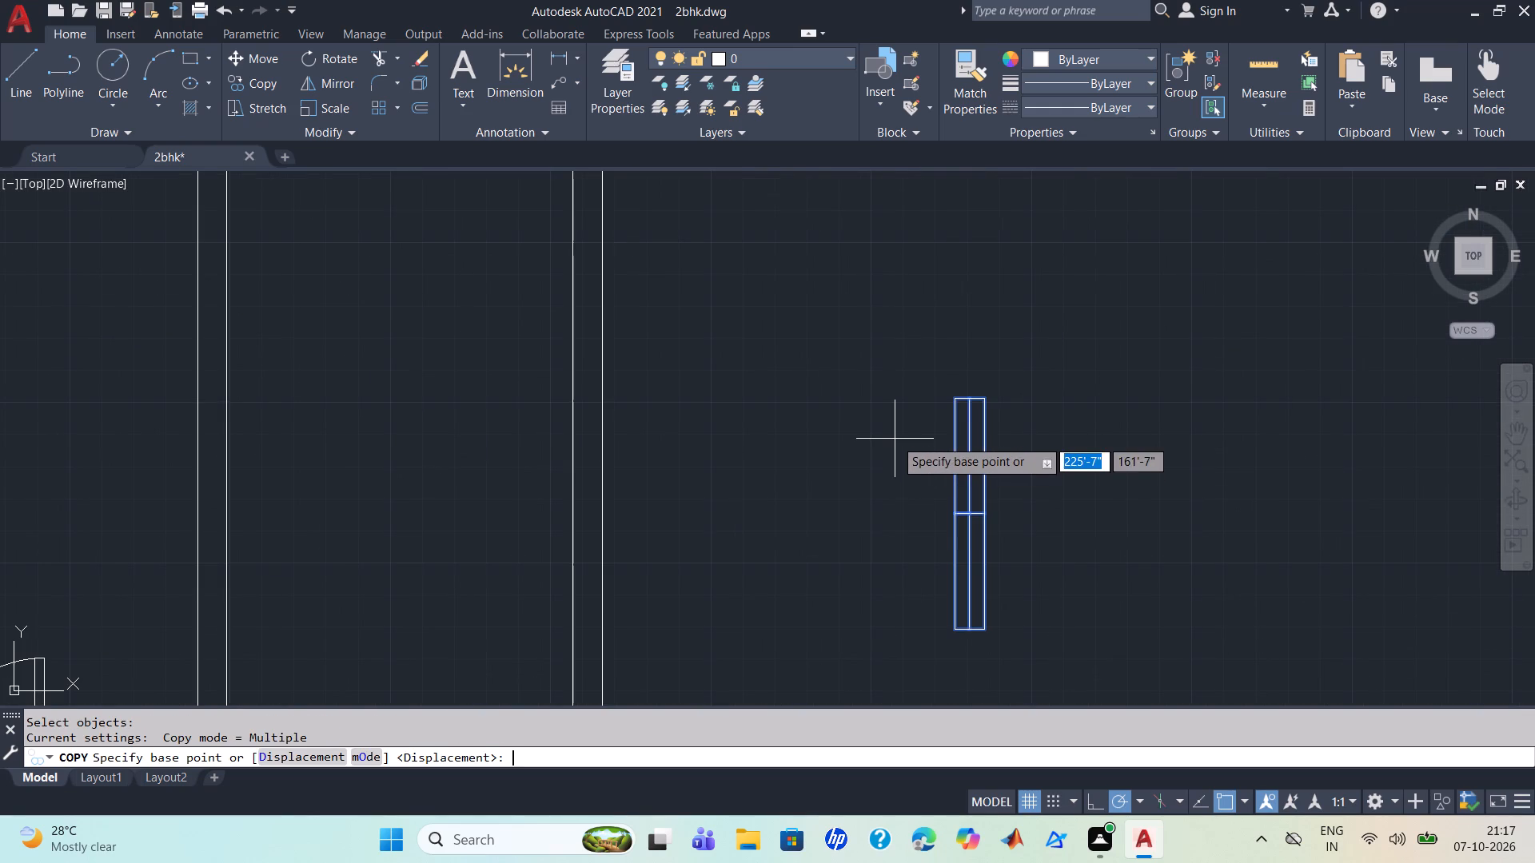
{"action": "left_click", "coordinate": [971, 516]}
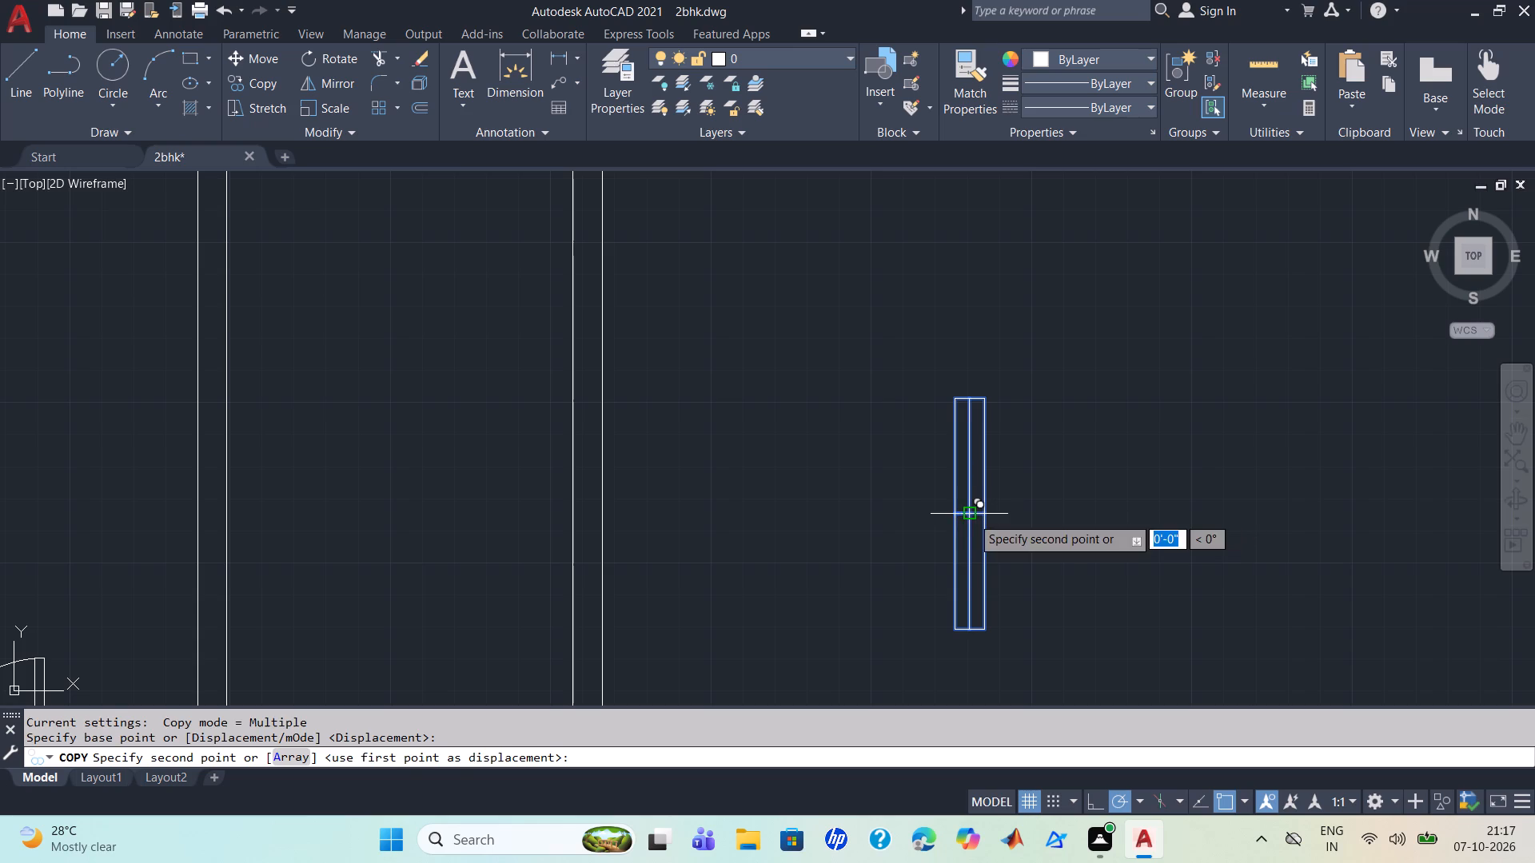
{"action": "scroll", "coordinate": [378, 513], "scroll_direction": "down", "scroll_amount": 4}
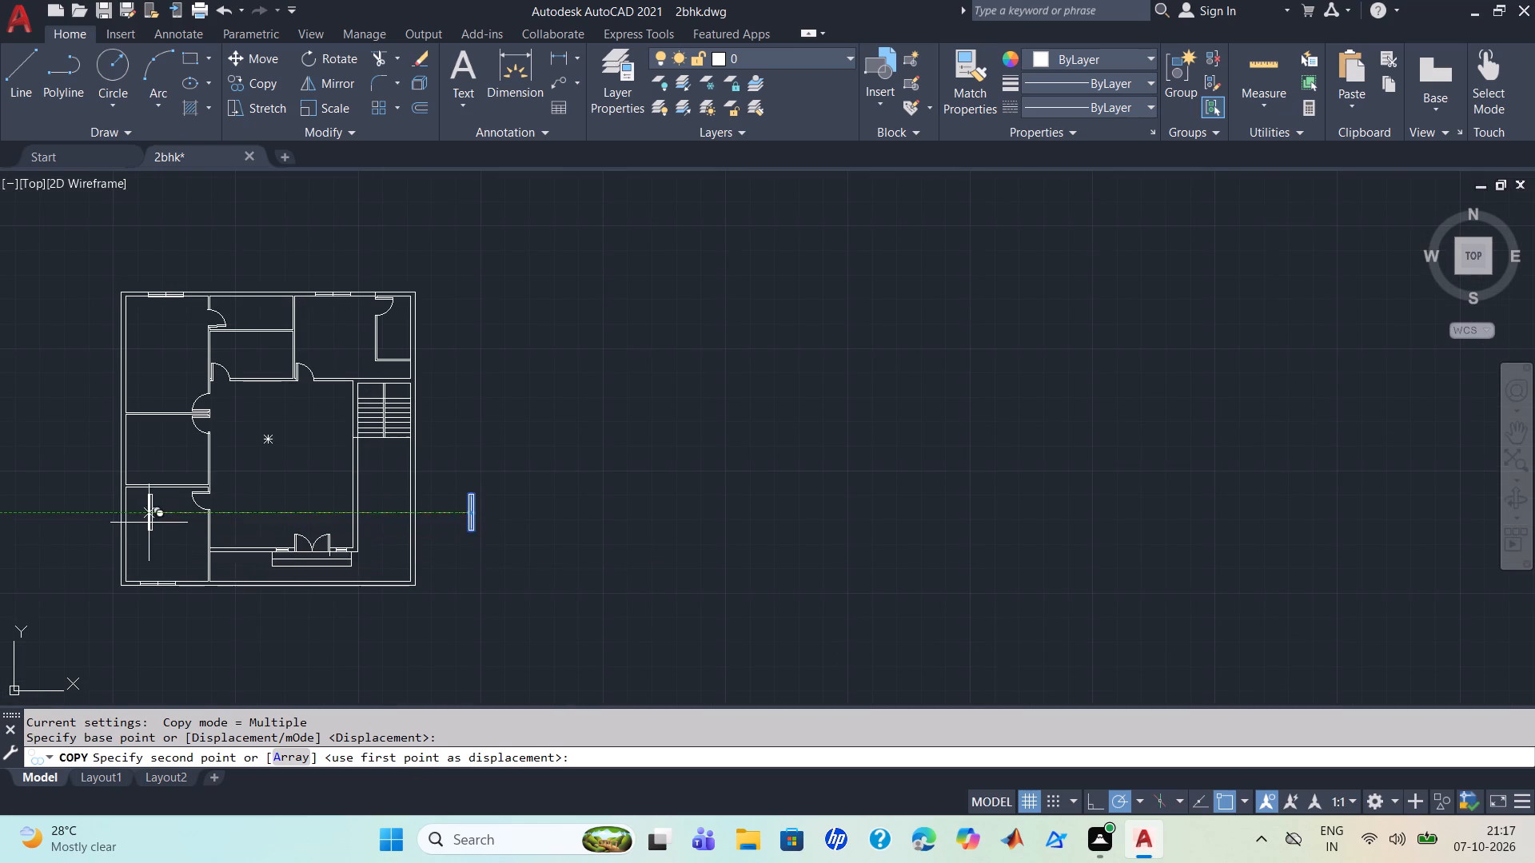
{"action": "scroll", "coordinate": [148, 523], "scroll_direction": "down", "scroll_amount": 2}
{"action": "middle_click_drag", "start_coordinate": [147, 522], "coordinate": [648, 614]}
{"action": "scroll", "coordinate": [646, 603], "scroll_direction": "up", "scroll_amount": 1}
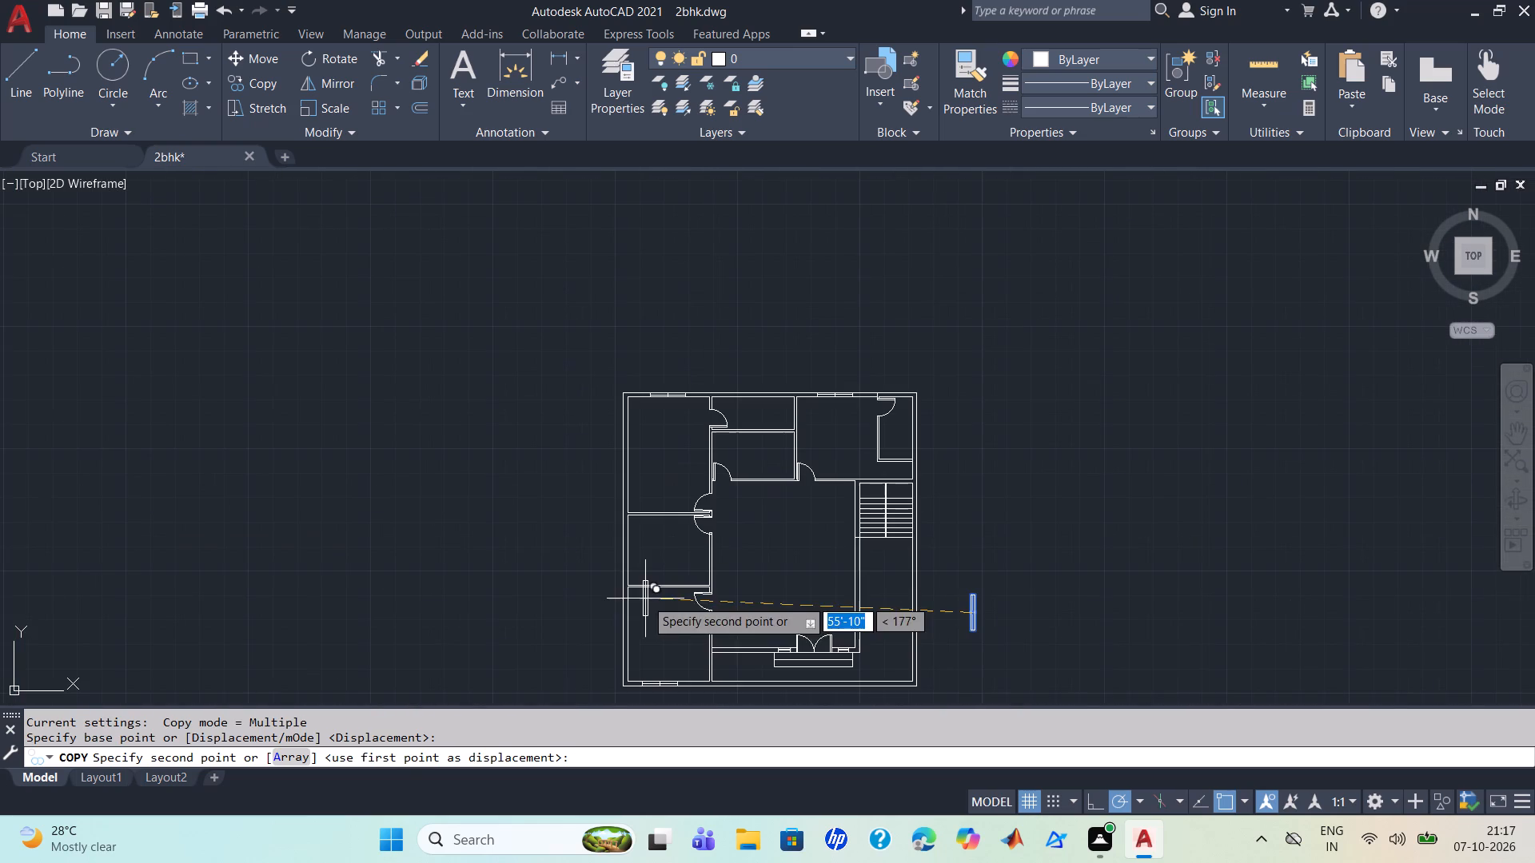
{"action": "scroll", "coordinate": [626, 630], "scroll_direction": "up", "scroll_amount": 2}
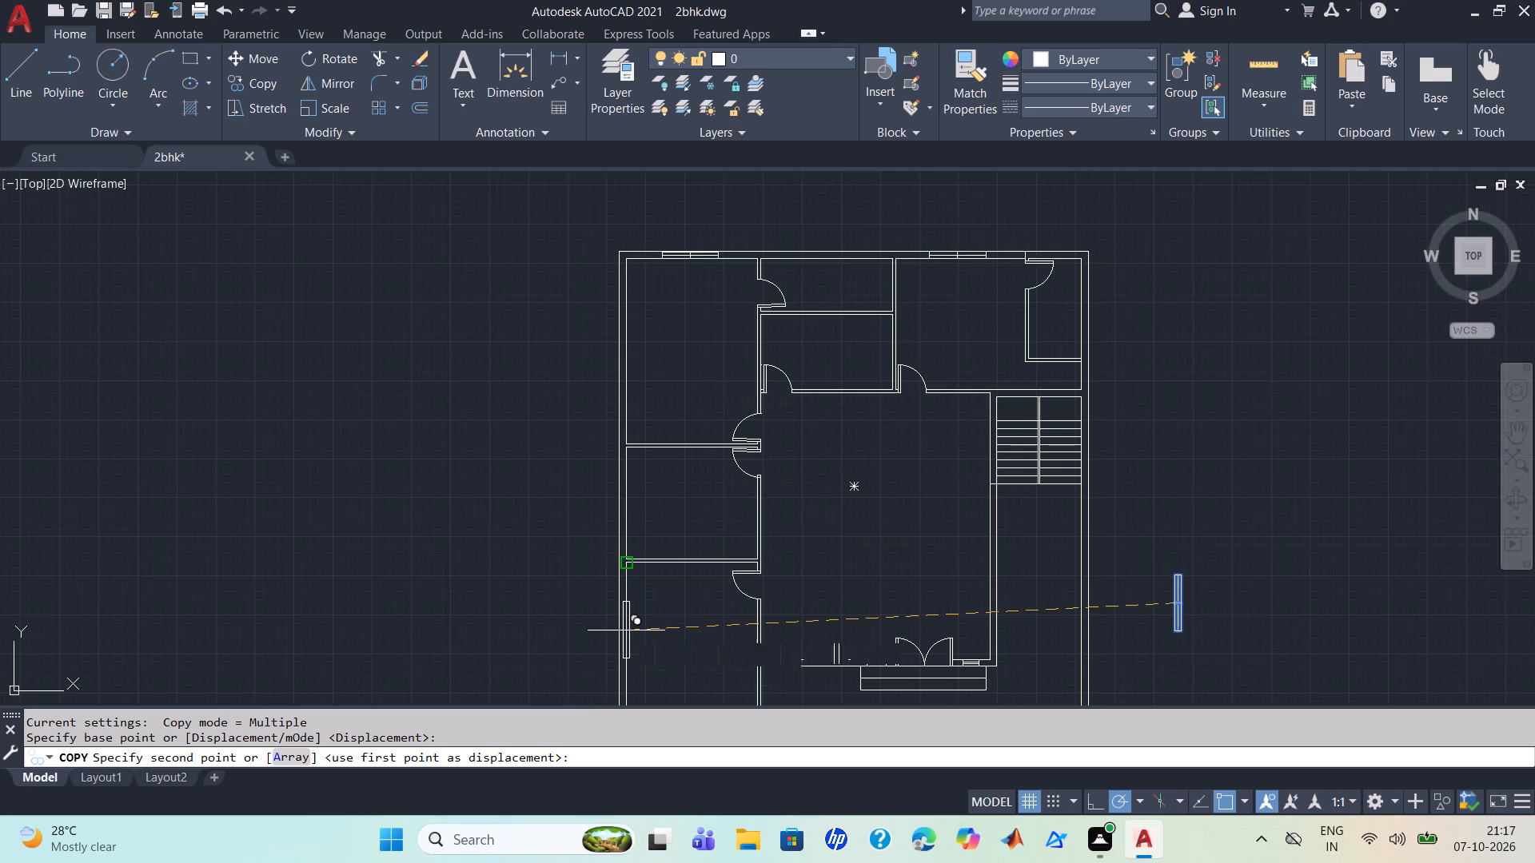
{"action": "scroll", "coordinate": [626, 630], "scroll_direction": "up", "scroll_amount": 2}
{"action": "middle_click_drag", "start_coordinate": [656, 639], "coordinate": [758, 497]}
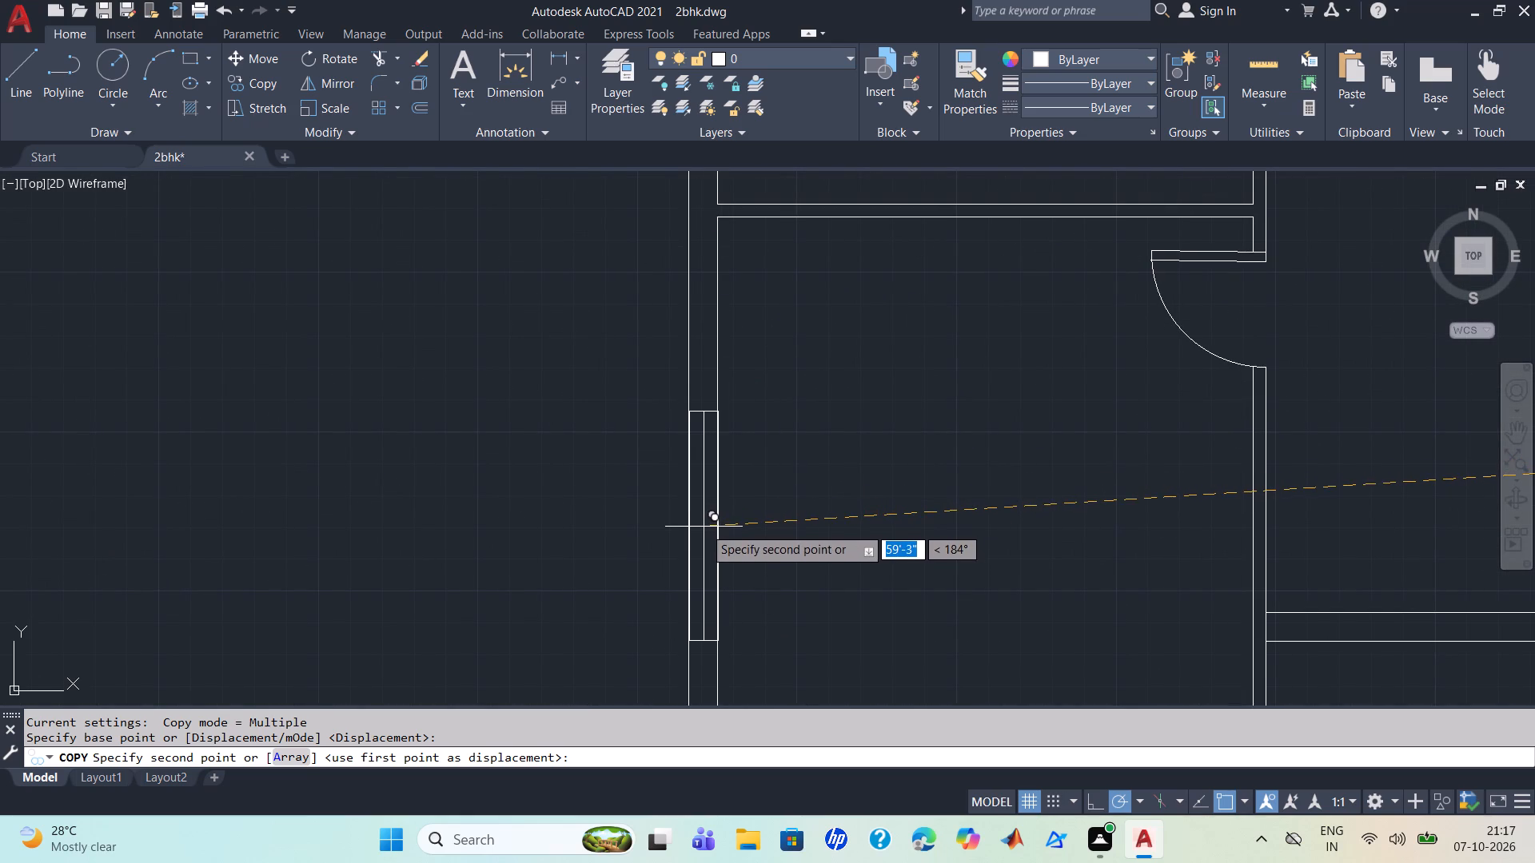
{"action": "left_click", "coordinate": [704, 527]}
Place another copy of the rotated window symbol in the outer west wall of the middle west room.
{"action": "scroll", "coordinate": [723, 459], "scroll_direction": "down", "scroll_amount": 3}
{"action": "scroll", "coordinate": [720, 348], "scroll_direction": "up", "scroll_amount": 2}
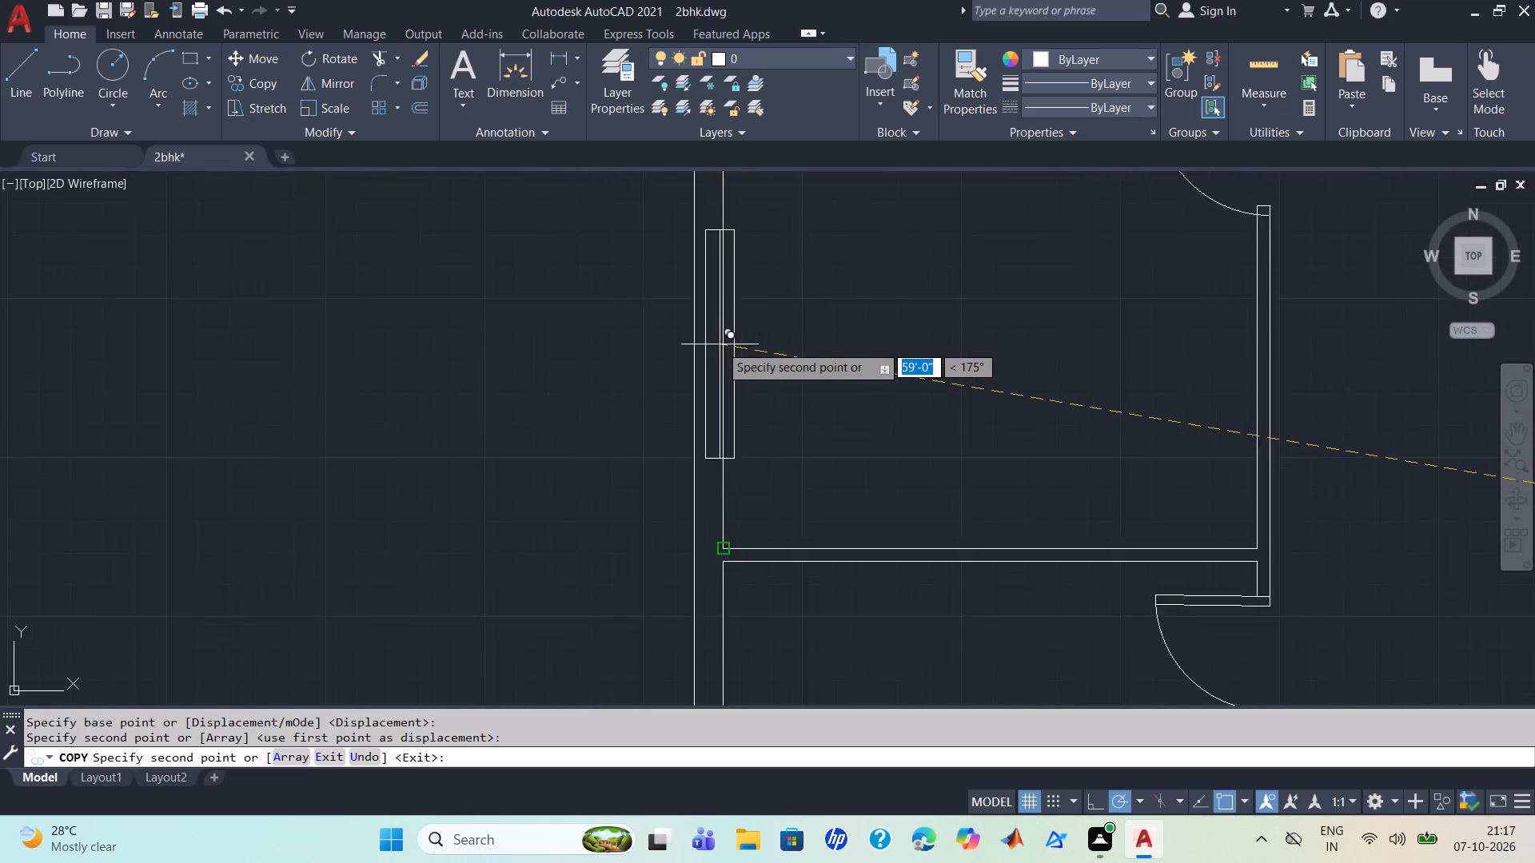
{"action": "scroll", "coordinate": [720, 344], "scroll_direction": "up", "scroll_amount": 2}
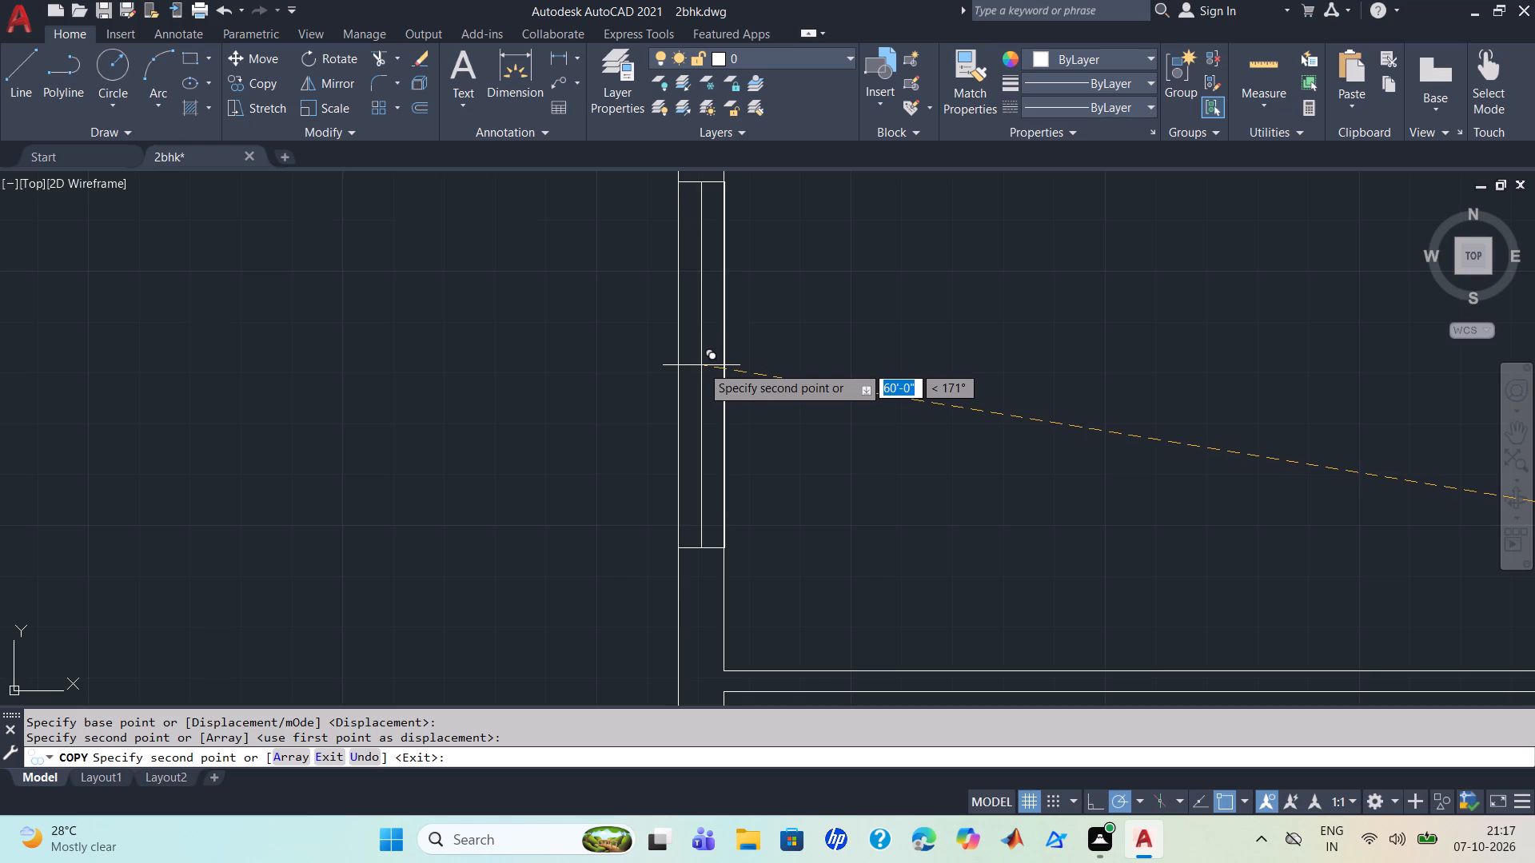
{"action": "left_click", "coordinate": [701, 365]}
Place another copy of the rotated window symbol in the outer west wall of the northwest room.
{"action": "scroll", "coordinate": [745, 340], "scroll_direction": "down", "scroll_amount": 3}
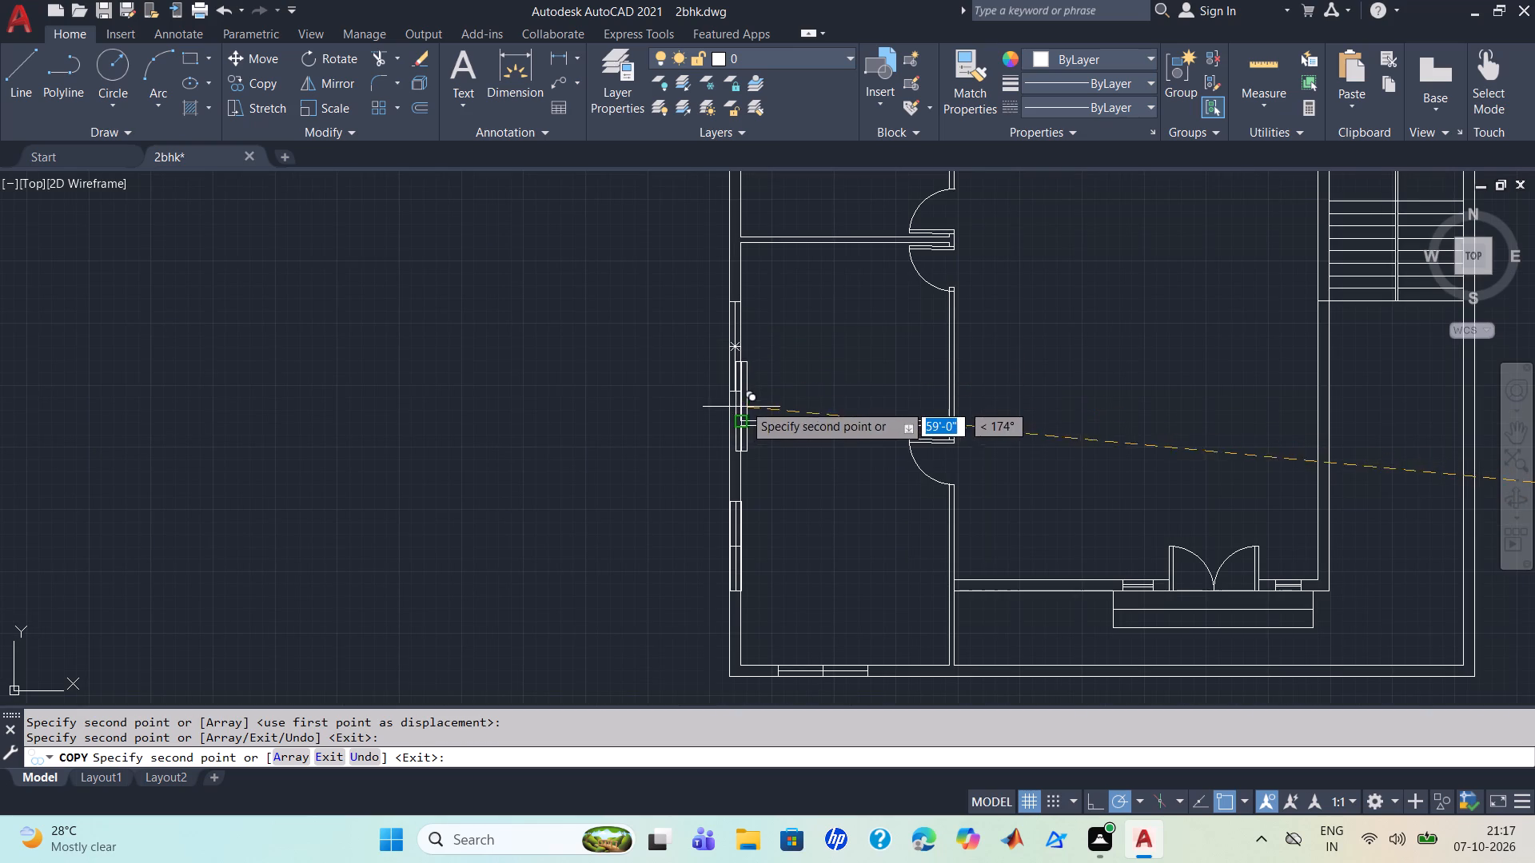
{"action": "middle_click_drag", "start_coordinate": [767, 370], "coordinate": [775, 592]}
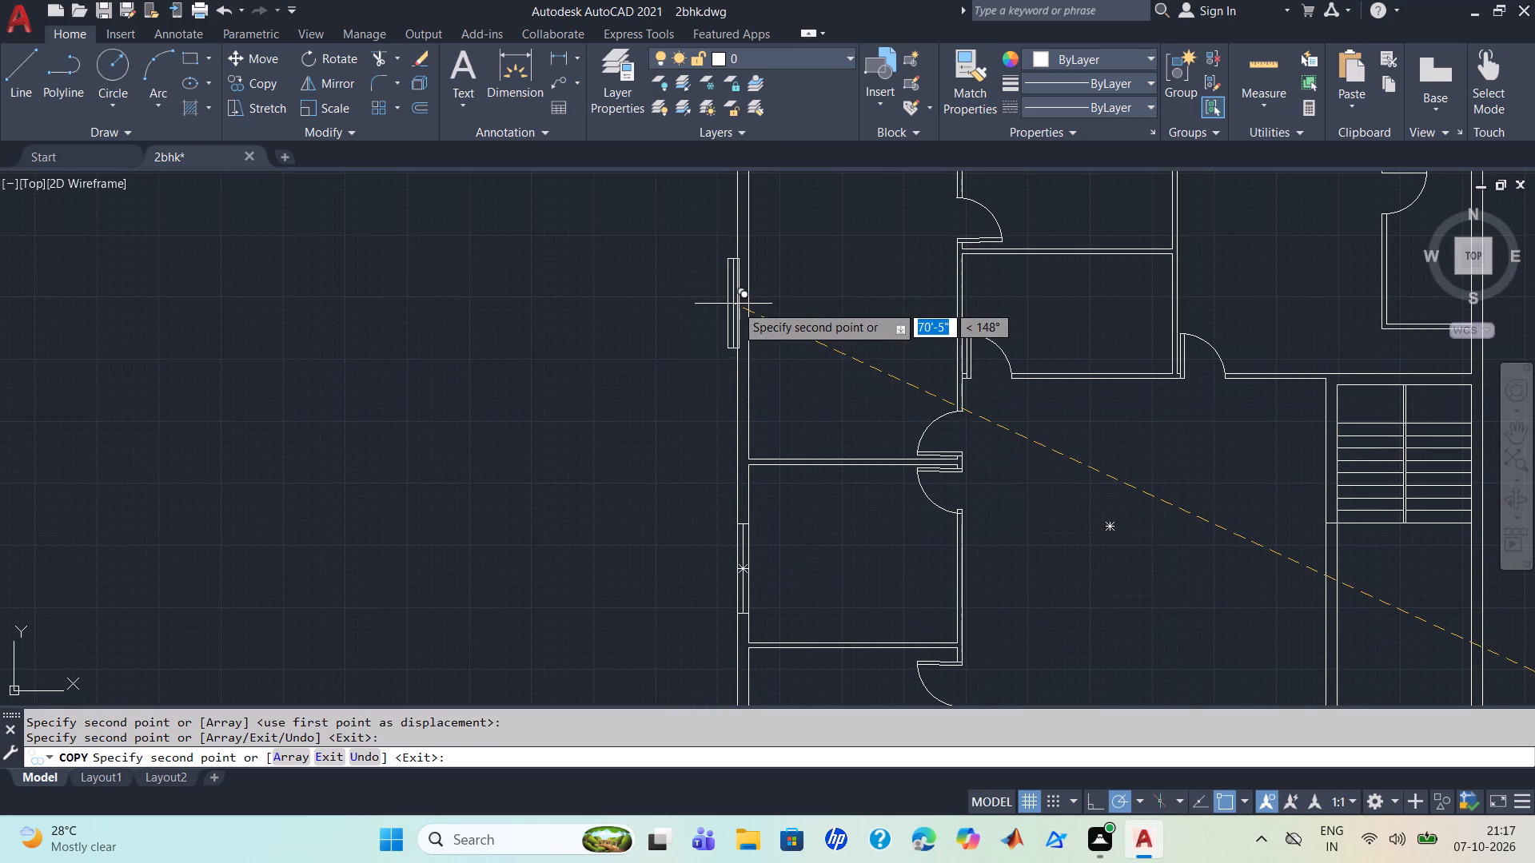
{"action": "scroll", "coordinate": [736, 304], "scroll_direction": "up", "scroll_amount": 1}
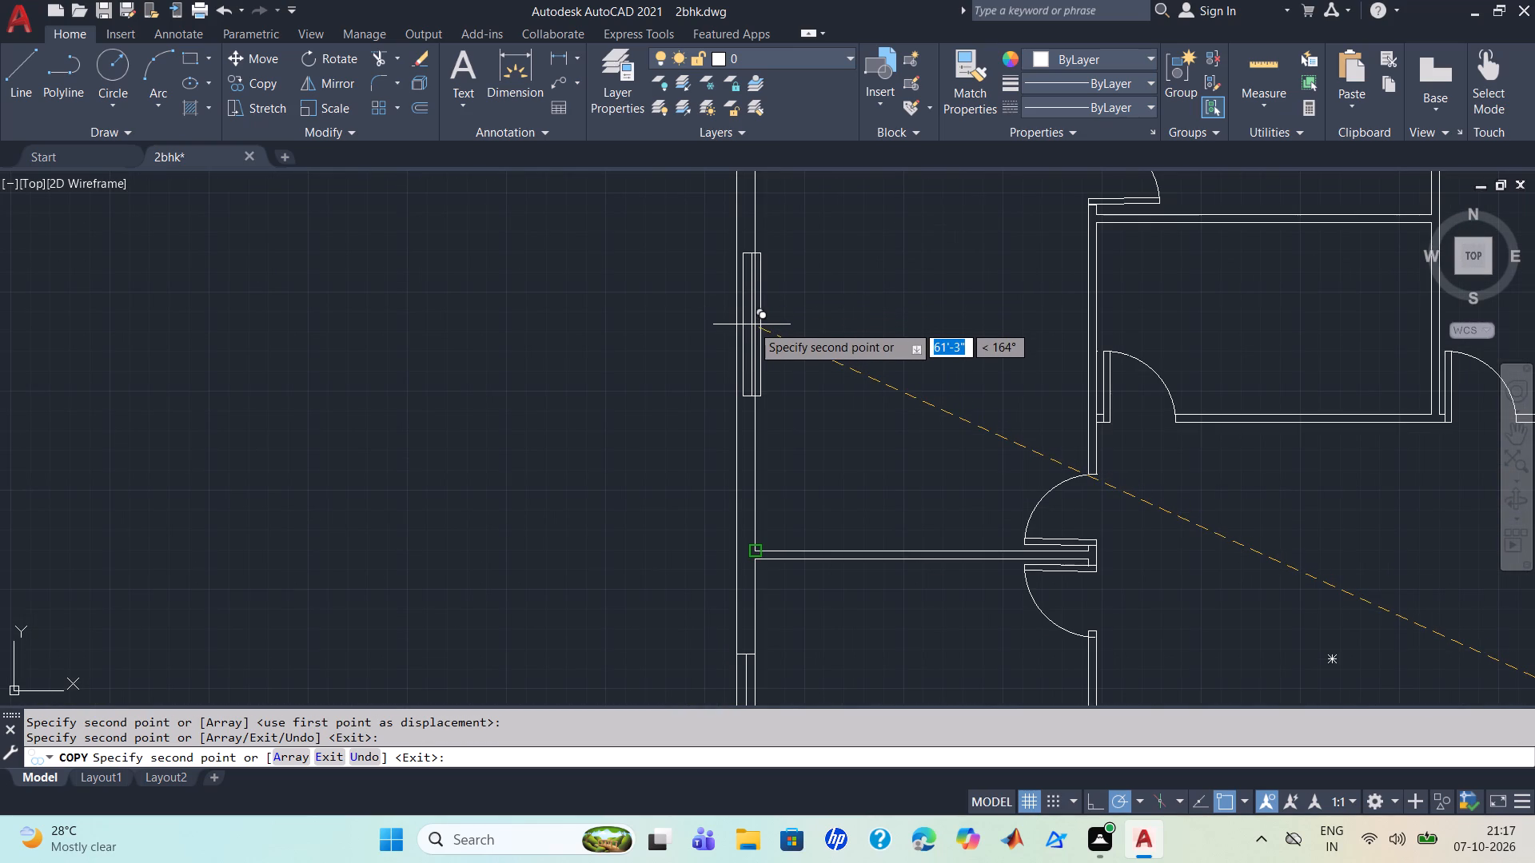
{"action": "scroll", "coordinate": [752, 325], "scroll_direction": "up", "scroll_amount": 1}
{"action": "scroll", "coordinate": [752, 325], "scroll_direction": "down", "scroll_amount": 2}
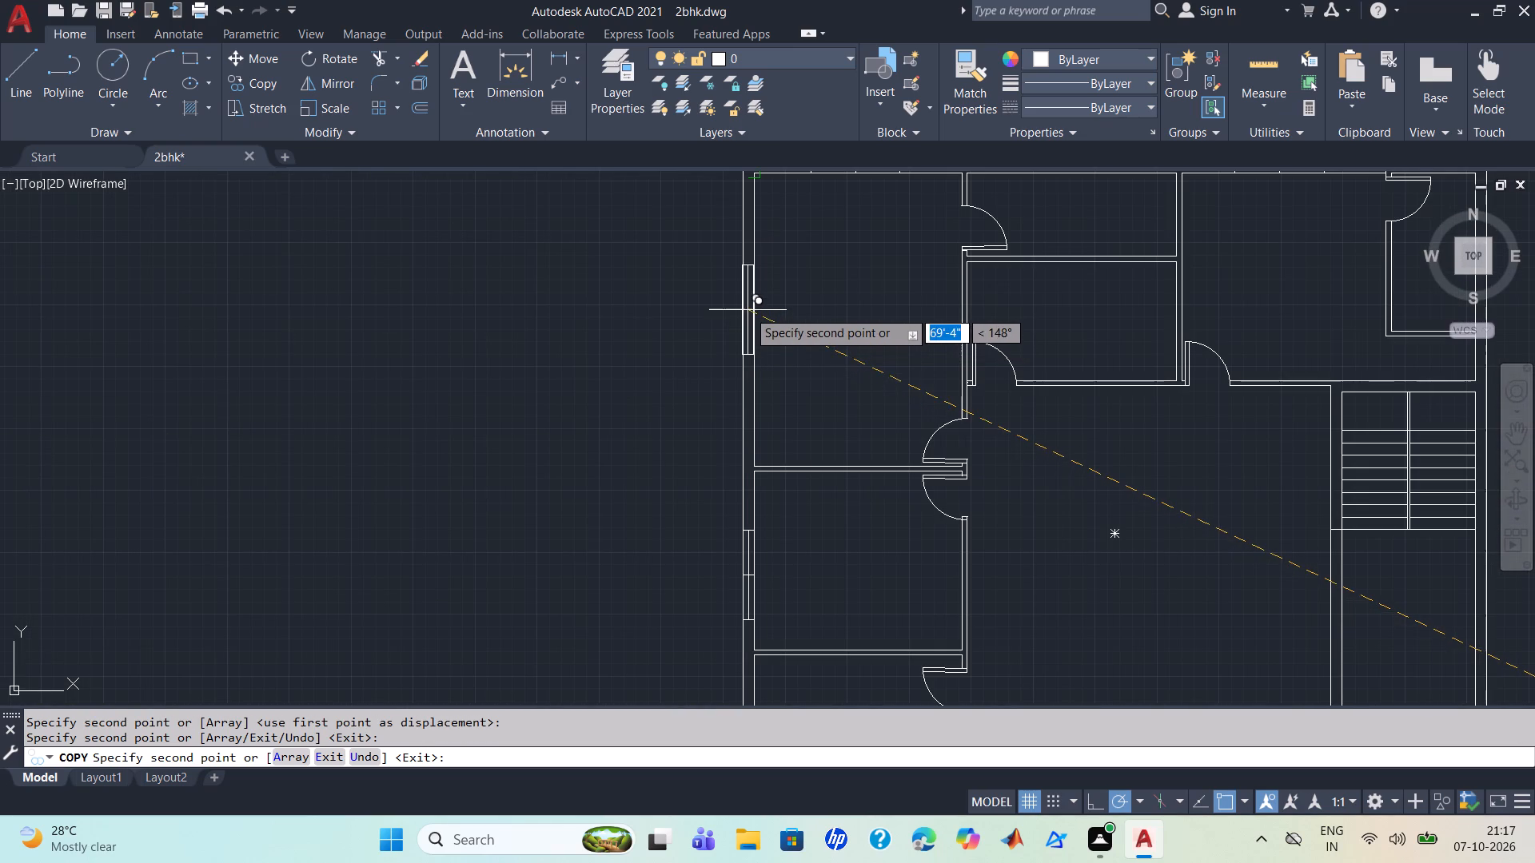
{"action": "scroll", "coordinate": [748, 316], "scroll_direction": "up", "scroll_amount": 1}
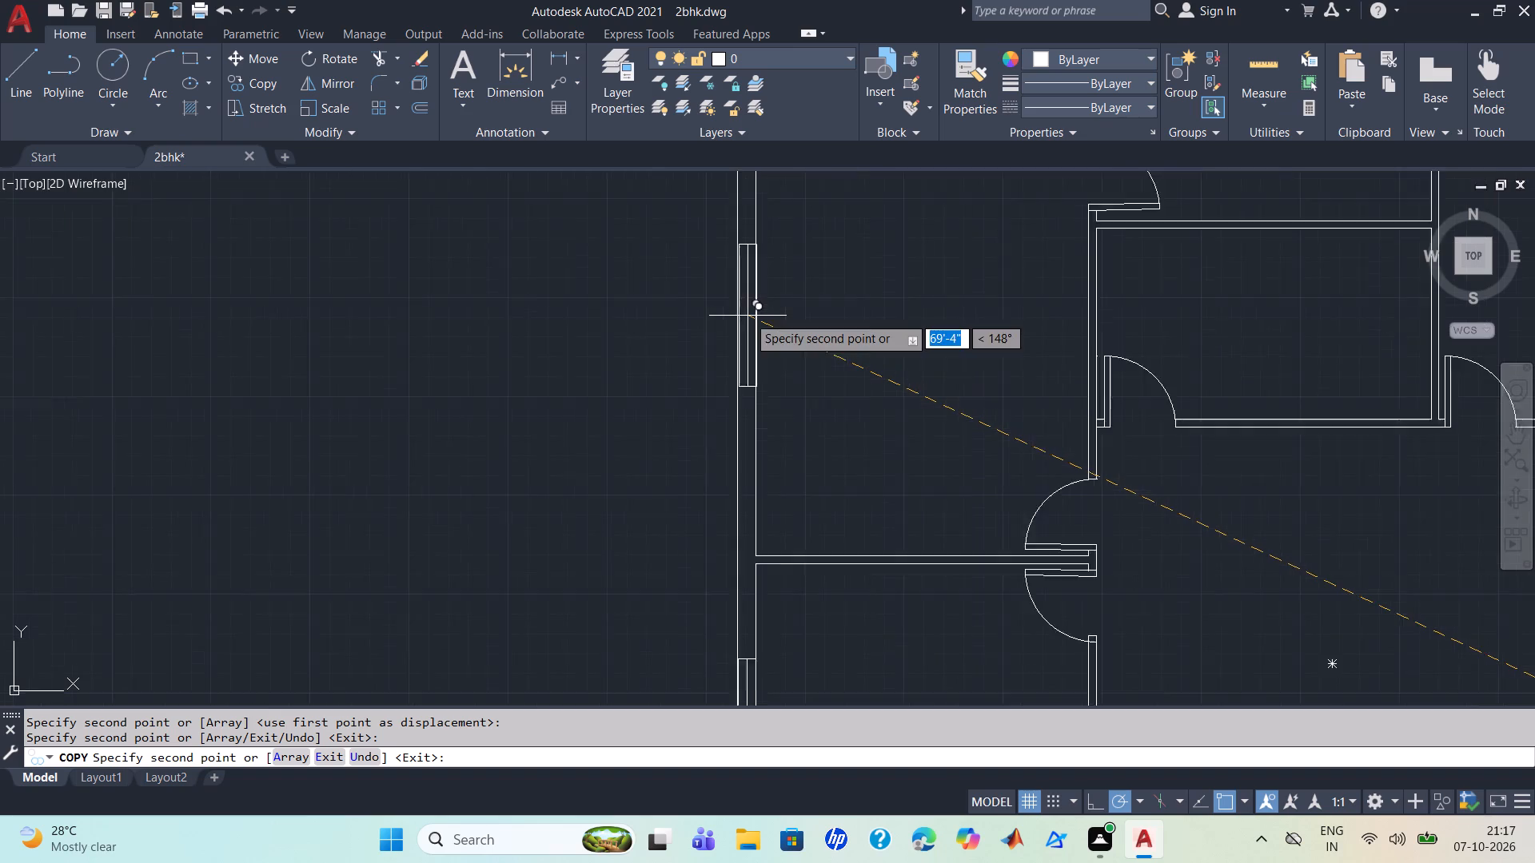
{"action": "scroll", "coordinate": [748, 316], "scroll_direction": "up", "scroll_amount": 2}
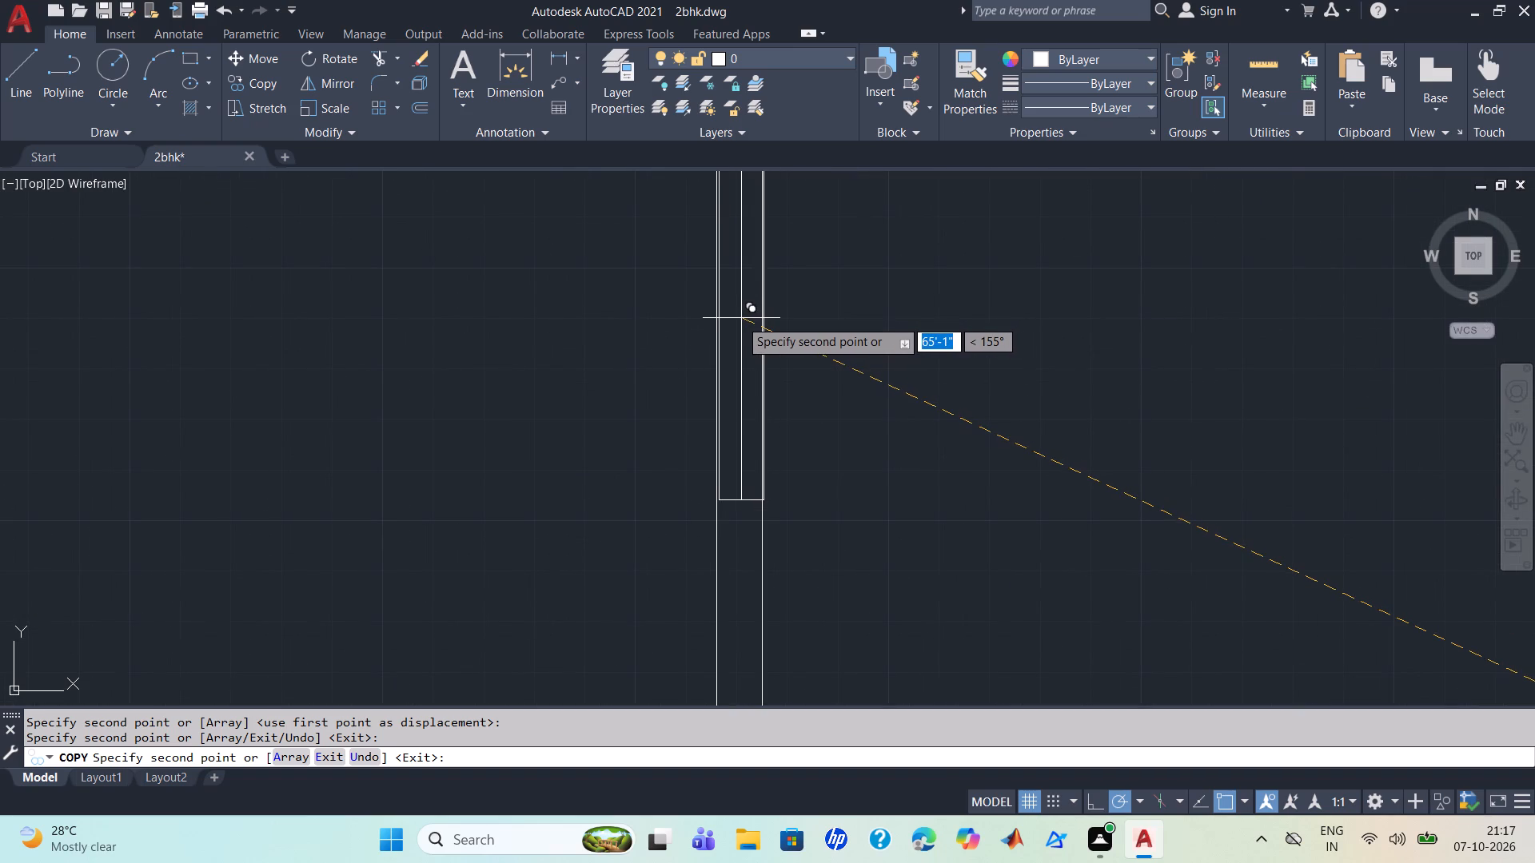
{"action": "left_click", "coordinate": [739, 319]}
End the copying and trim away the southern half of the original window symbol east of the plan, up to its middle line.
{"action": "scroll", "coordinate": [963, 393], "scroll_direction": "down", "scroll_amount": 3}
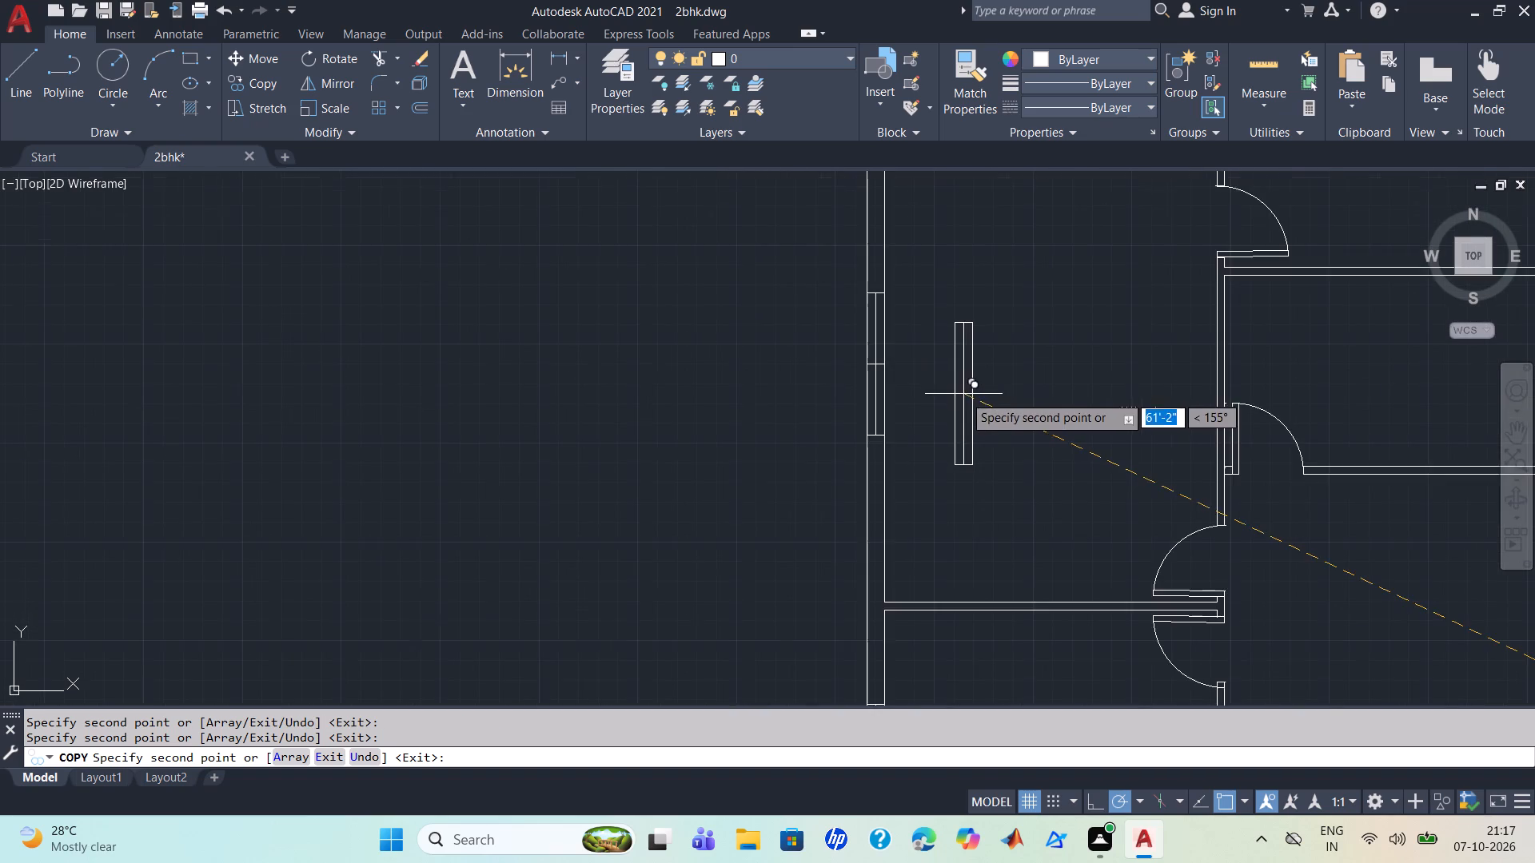
{"action": "scroll", "coordinate": [963, 396], "scroll_direction": "down", "scroll_amount": 1}
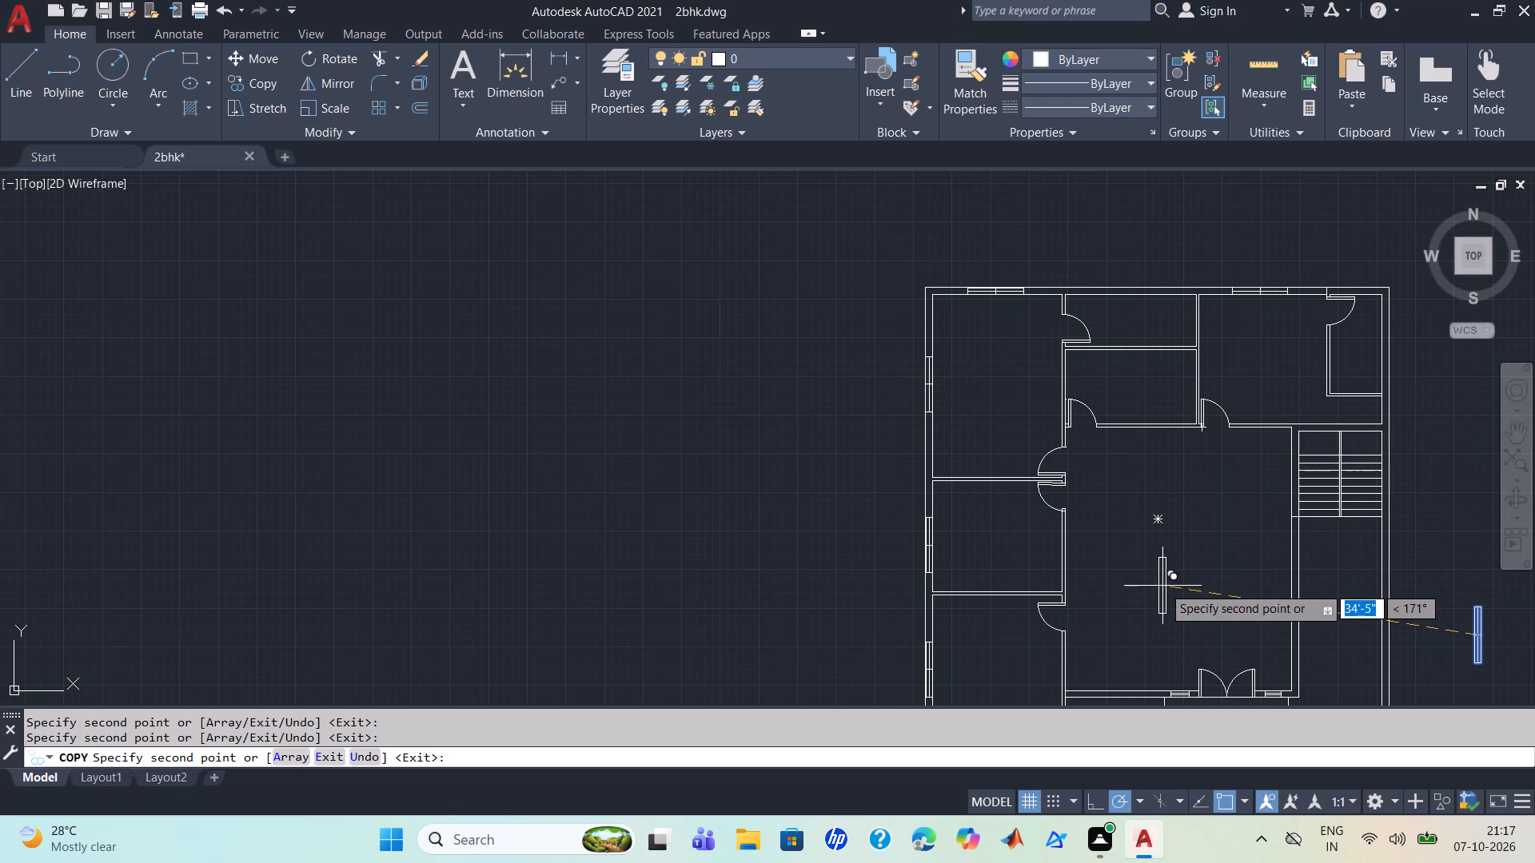
{"action": "scroll", "coordinate": [1425, 649], "scroll_direction": "down", "scroll_amount": 1}
{"action": "middle_click_drag", "start_coordinate": [1425, 649], "coordinate": [1195, 629]}
{"action": "scroll", "coordinate": [1192, 631], "scroll_direction": "down", "scroll_amount": 1}
{"action": "scroll", "coordinate": [1398, 606], "scroll_direction": "up", "scroll_amount": 3}
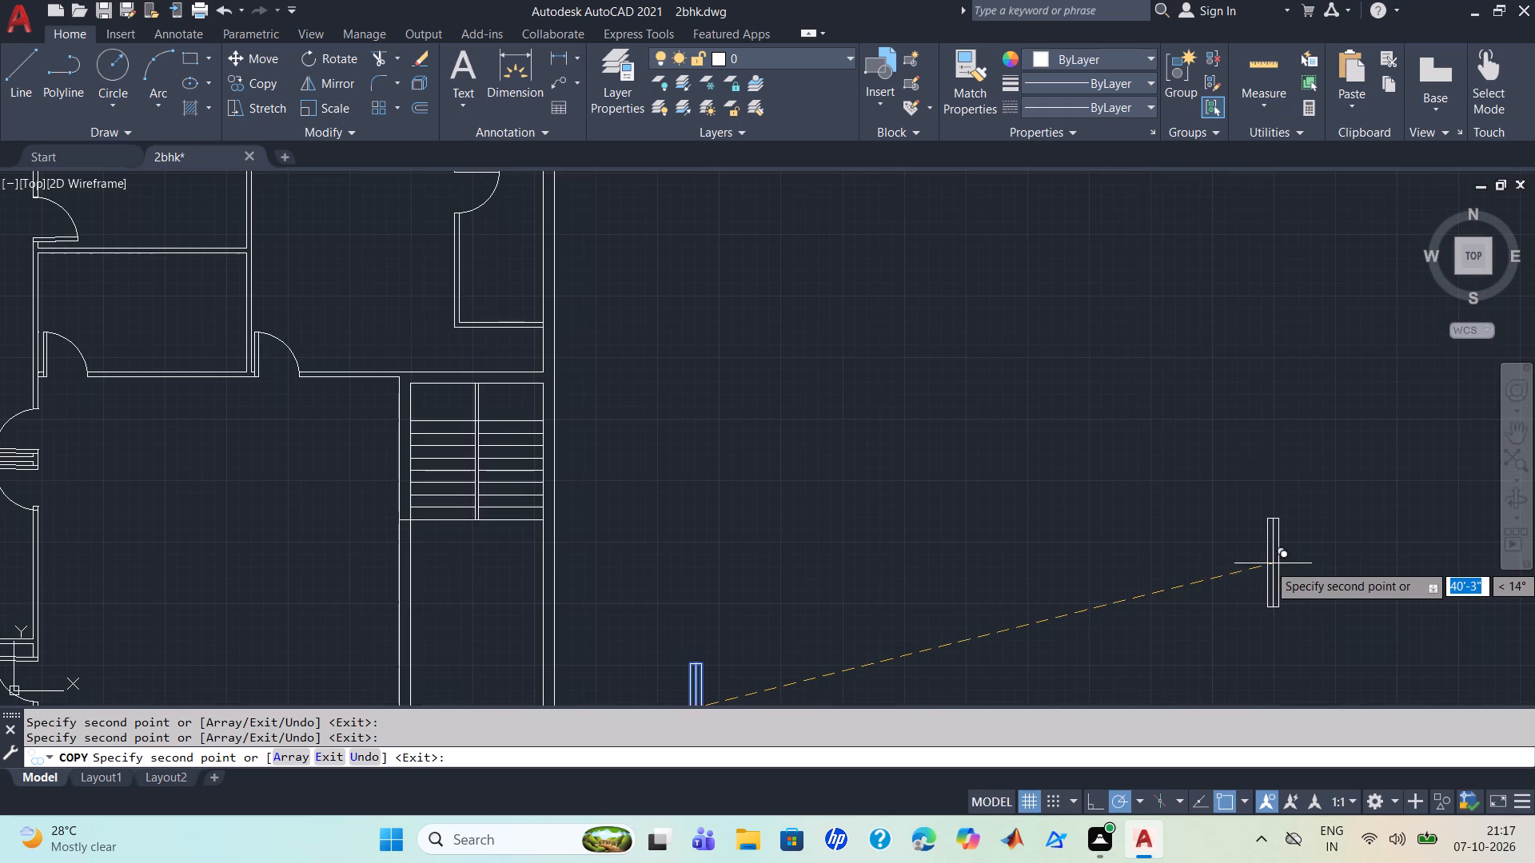
{"action": "scroll", "coordinate": [1316, 567], "scroll_direction": "down", "scroll_amount": 3}
{"action": "scroll", "coordinate": [1224, 587], "scroll_direction": "up", "scroll_amount": 1}
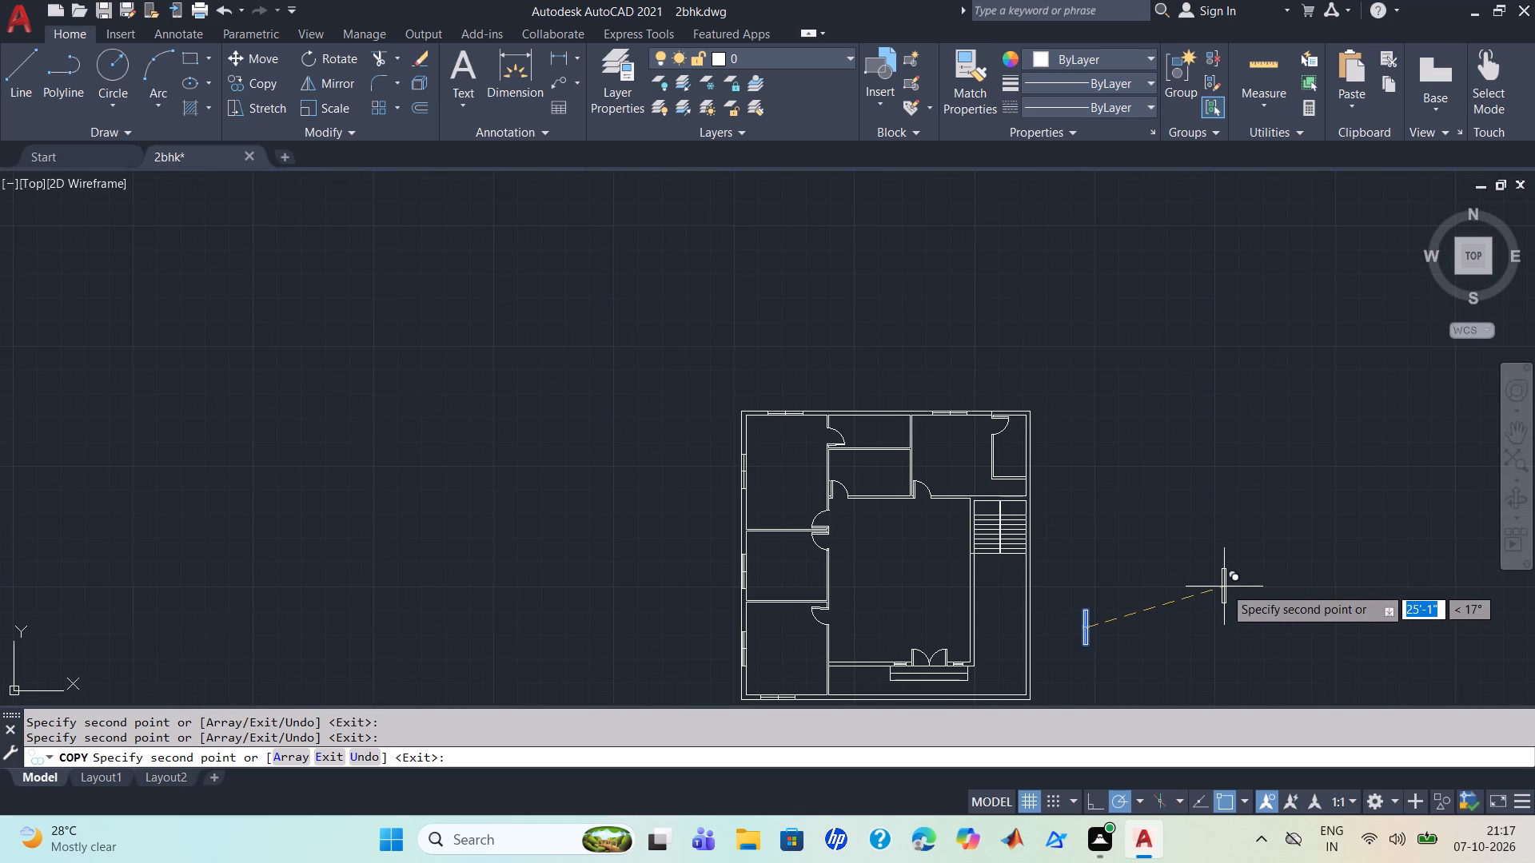
{"action": "middle_click_drag", "start_coordinate": [1224, 587], "coordinate": [1171, 431]}
{"action": "scroll", "coordinate": [1170, 431], "scroll_direction": "up", "scroll_amount": 2}
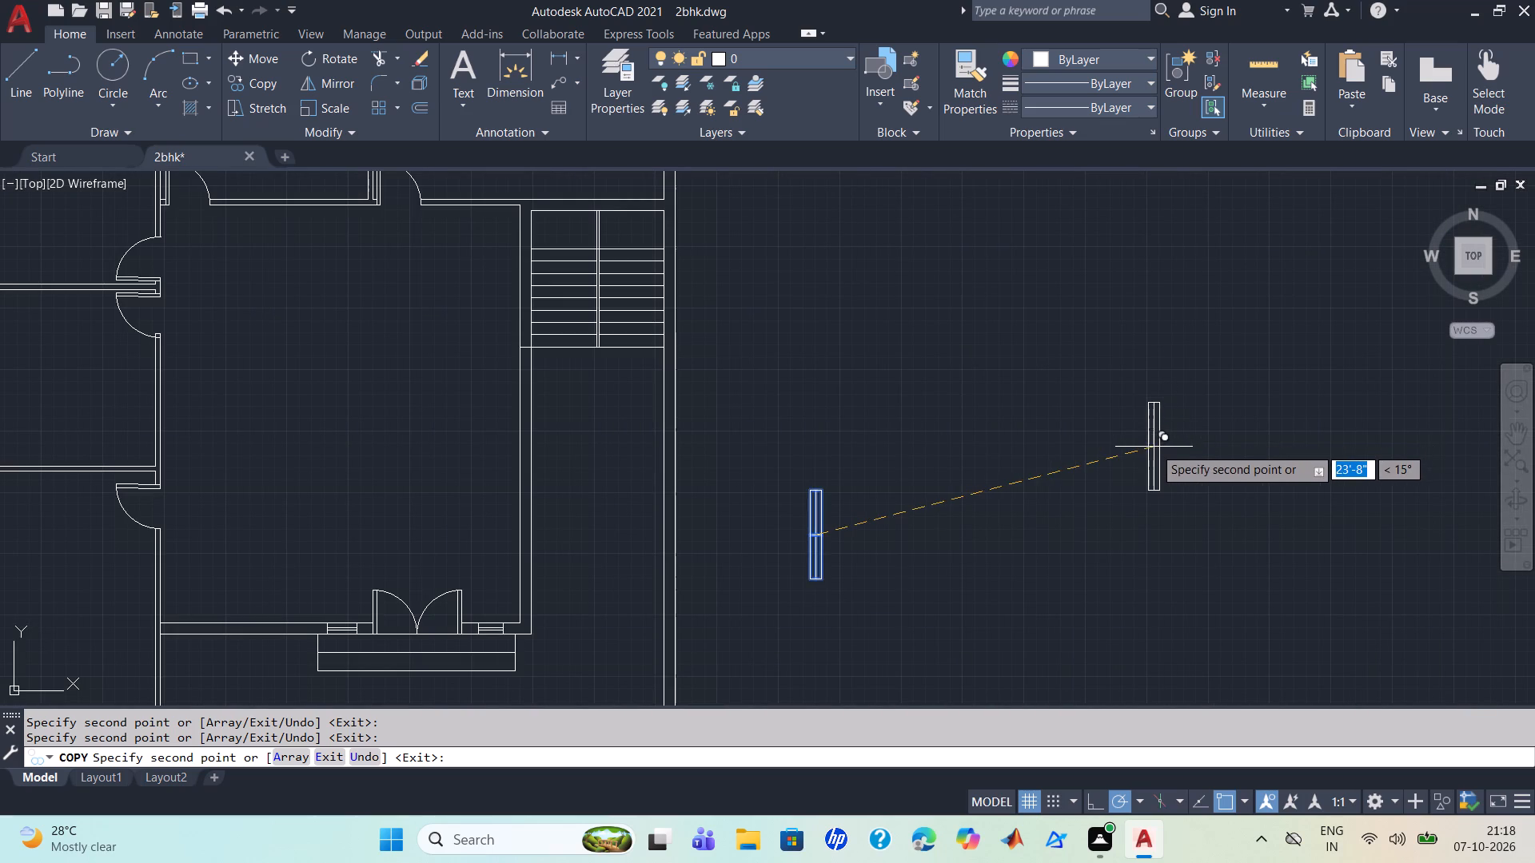
{"action": "key", "text": "Escape"}
{"action": "type", "text": "tr"}
{"action": "key", "text": "Return"}
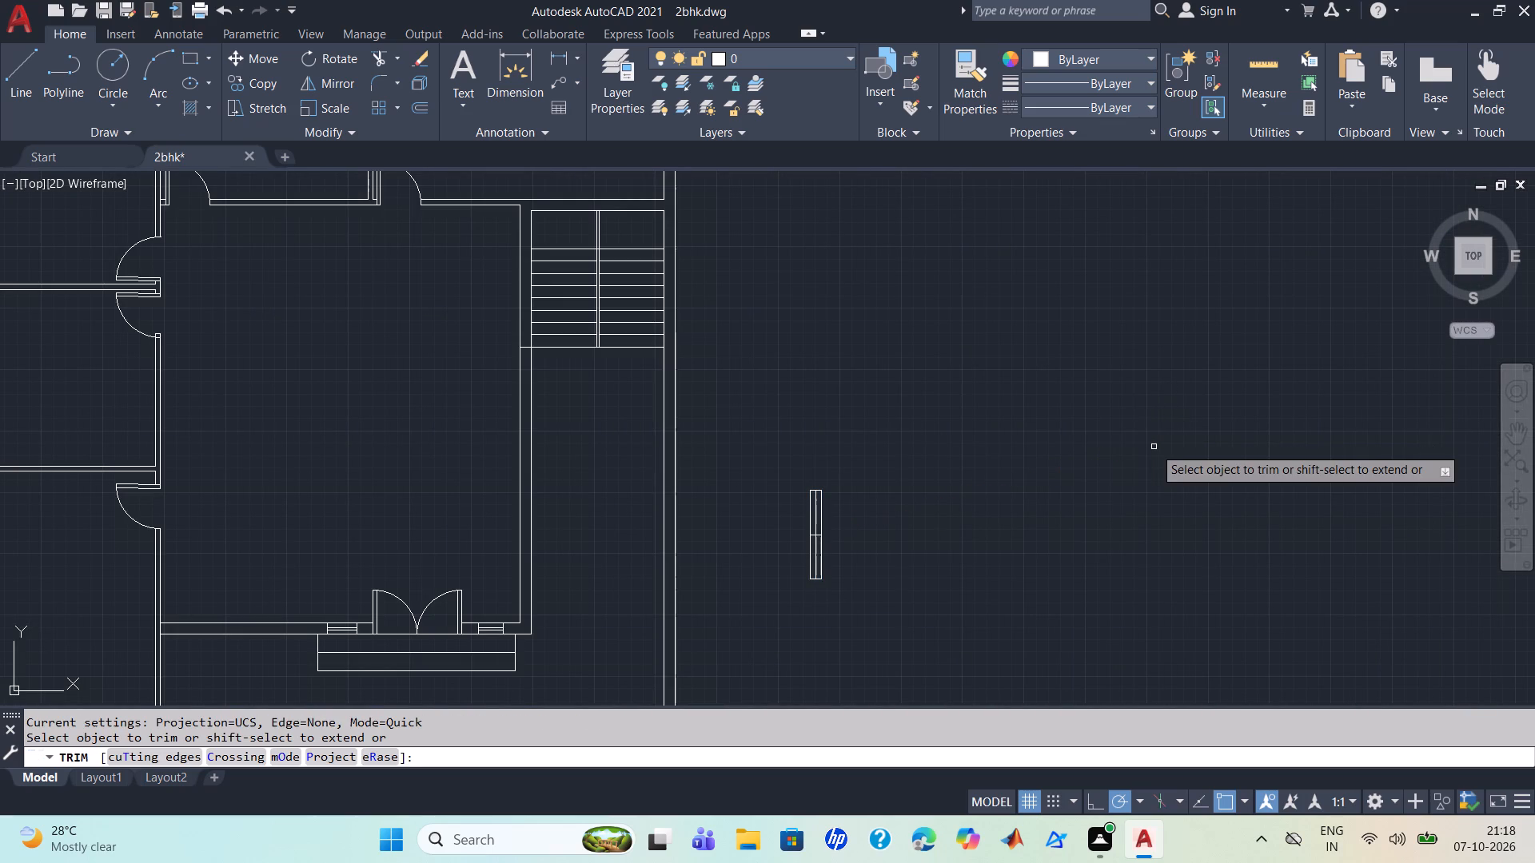
{"action": "scroll", "coordinate": [1154, 447], "scroll_direction": "up", "scroll_amount": 1}
{"action": "left_click_drag", "start_coordinate": [644, 622], "coordinate": [627, 618]}
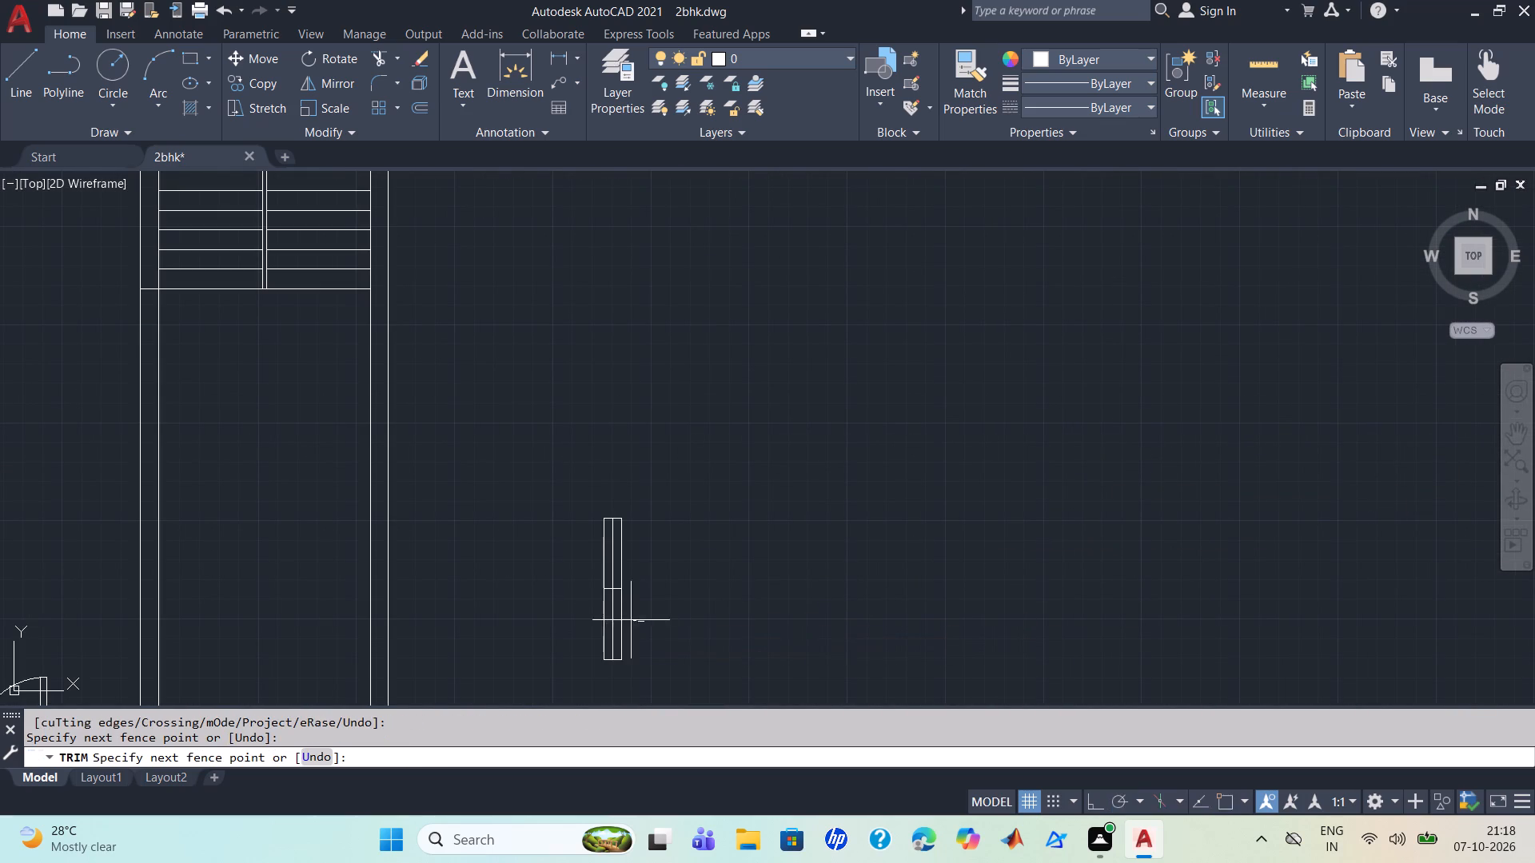
{"action": "left_click_drag", "start_coordinate": [627, 618], "coordinate": [566, 602]}
{"action": "left_click_drag", "start_coordinate": [611, 628], "coordinate": [604, 682]}
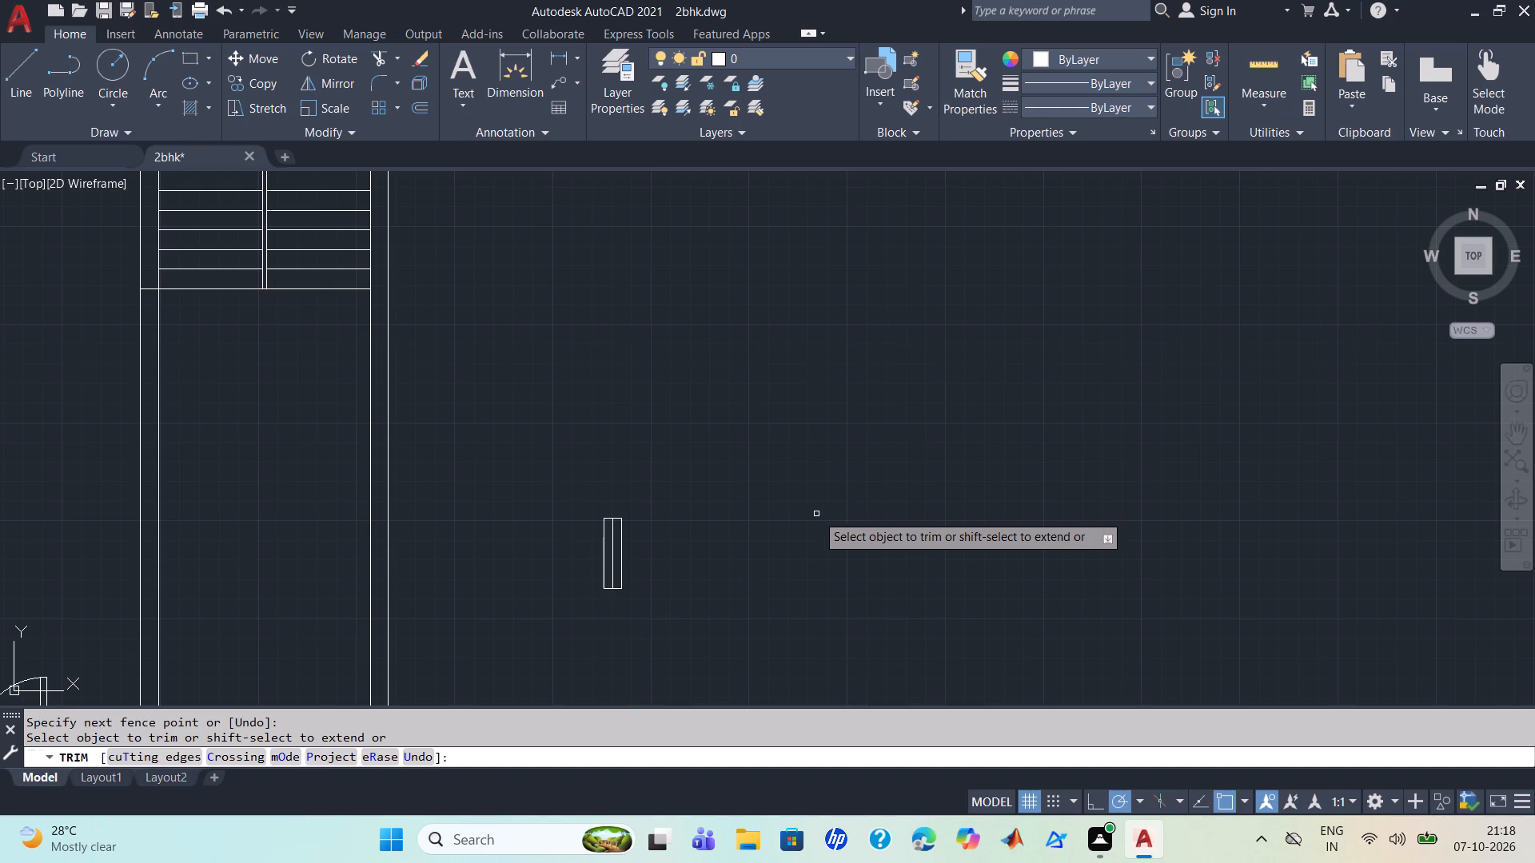
{"action": "key", "text": "Escape"}
Copy the half-length window symbol by its bottom midpoint into the outer east wall of the small northeast corner room.
{"action": "type", "text": "co"}
{"action": "key", "text": "Return"}
{"action": "left_click", "coordinate": [655, 624]}
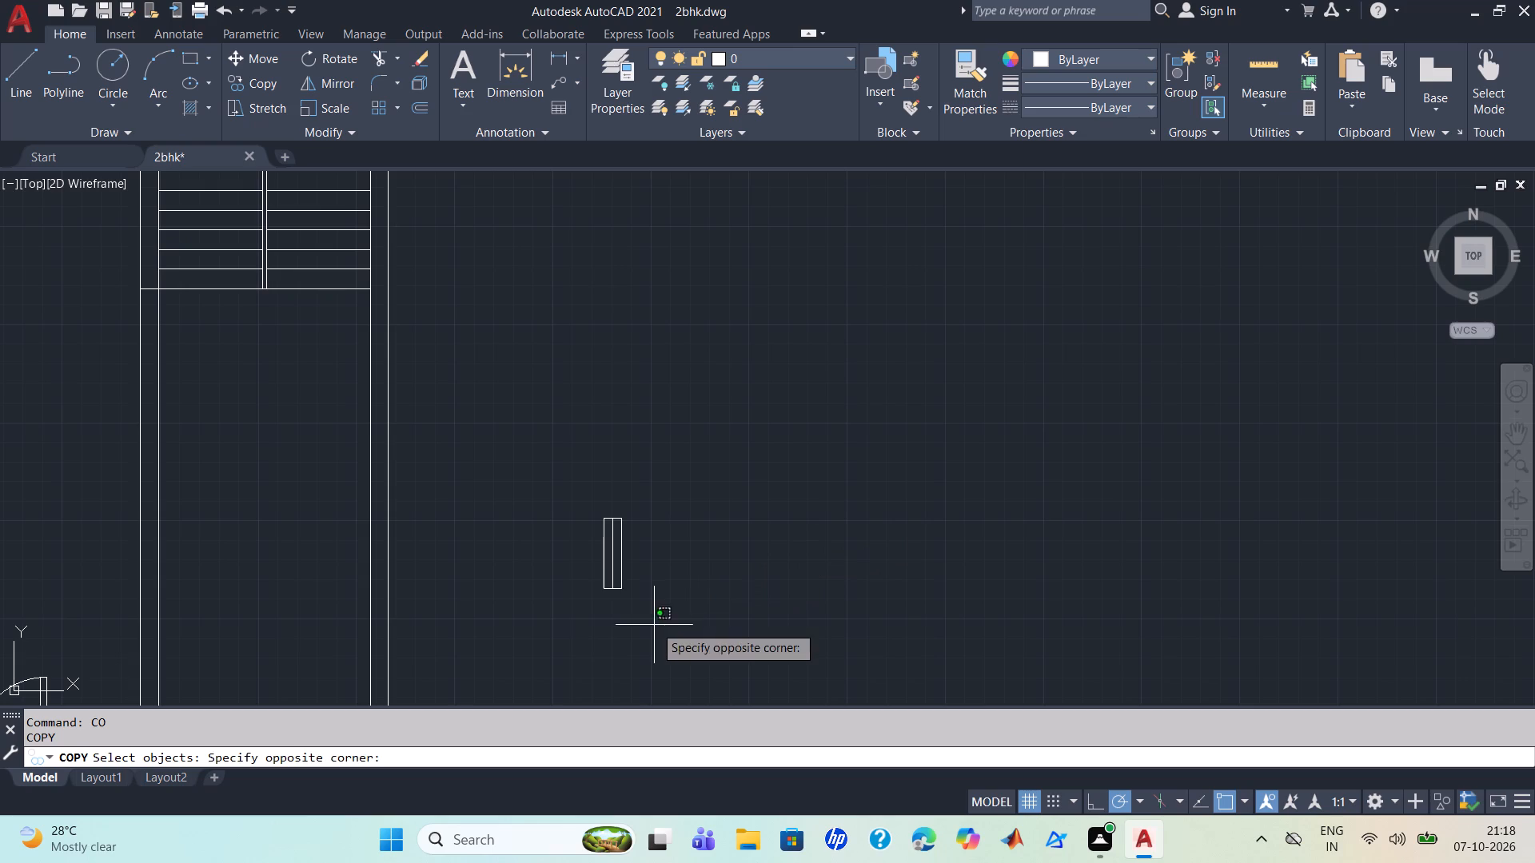
{"action": "left_click", "coordinate": [580, 503]}
{"action": "key", "text": "Return"}
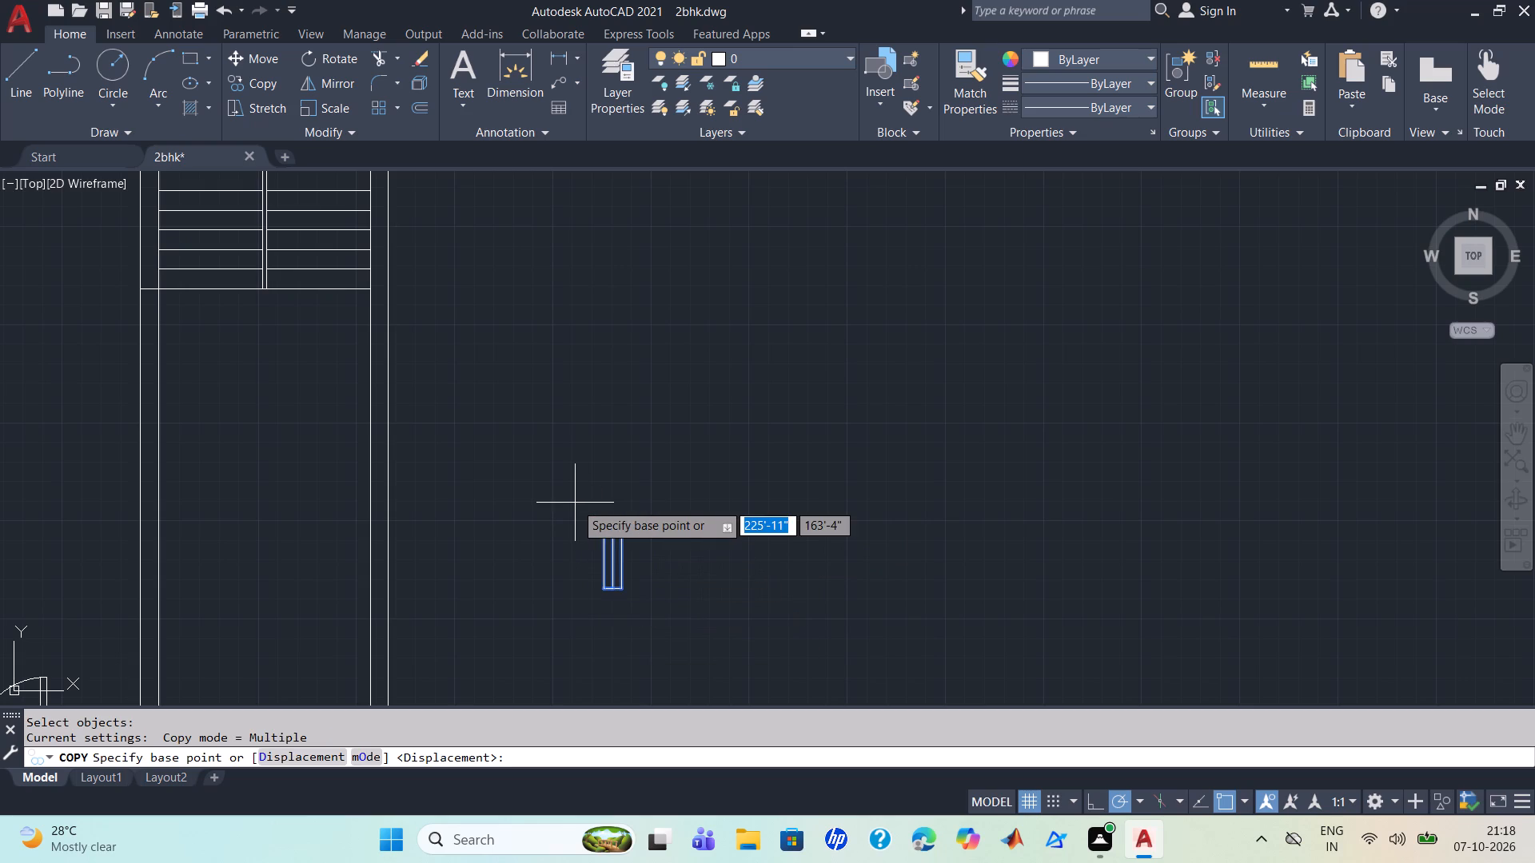
{"action": "left_click", "coordinate": [613, 595]}
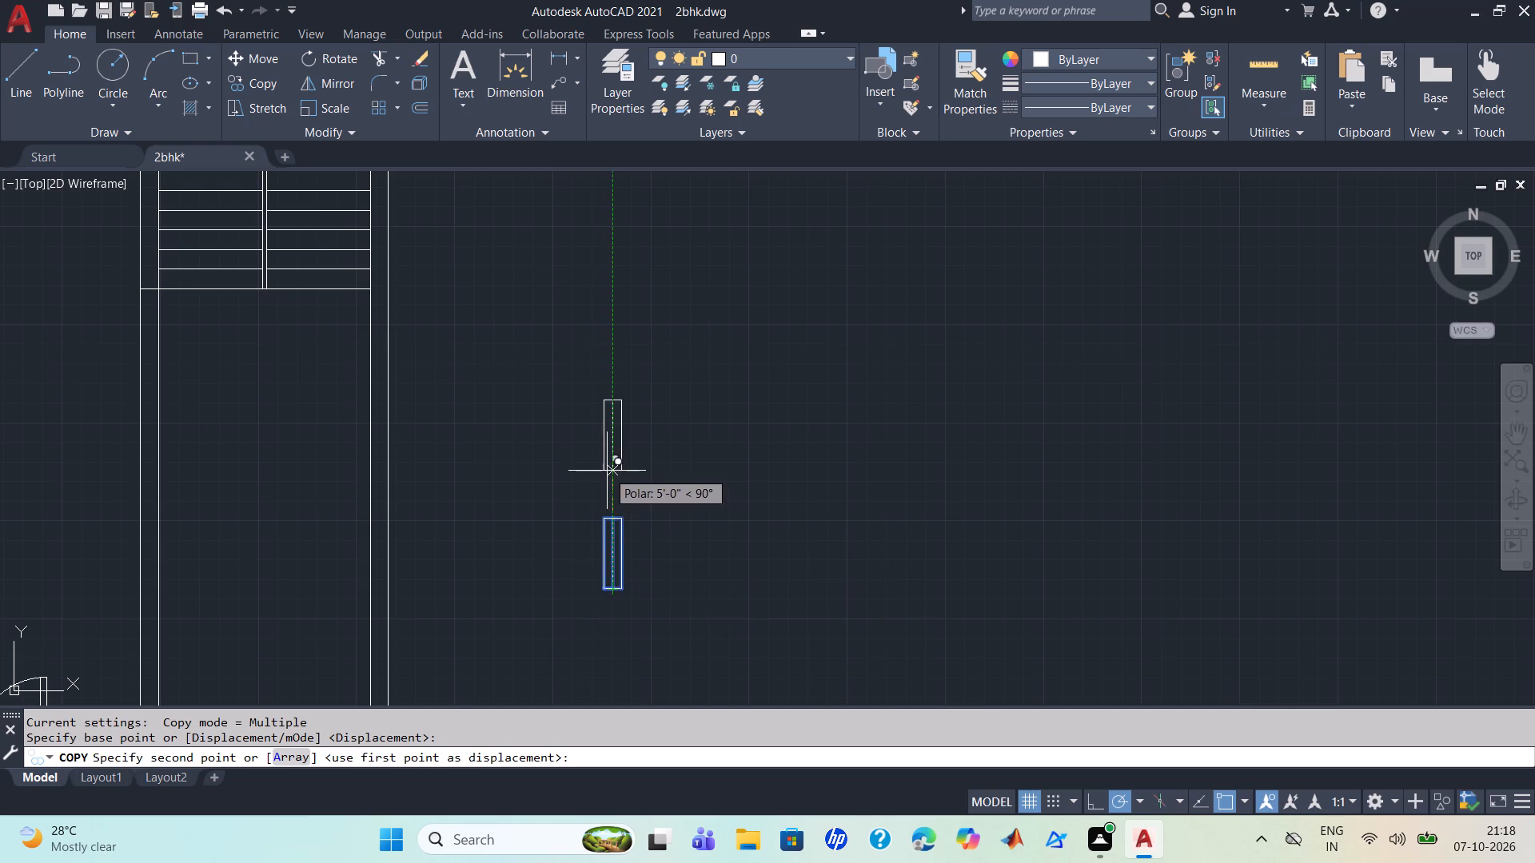
{"action": "scroll", "coordinate": [607, 471], "scroll_direction": "down", "scroll_amount": 2}
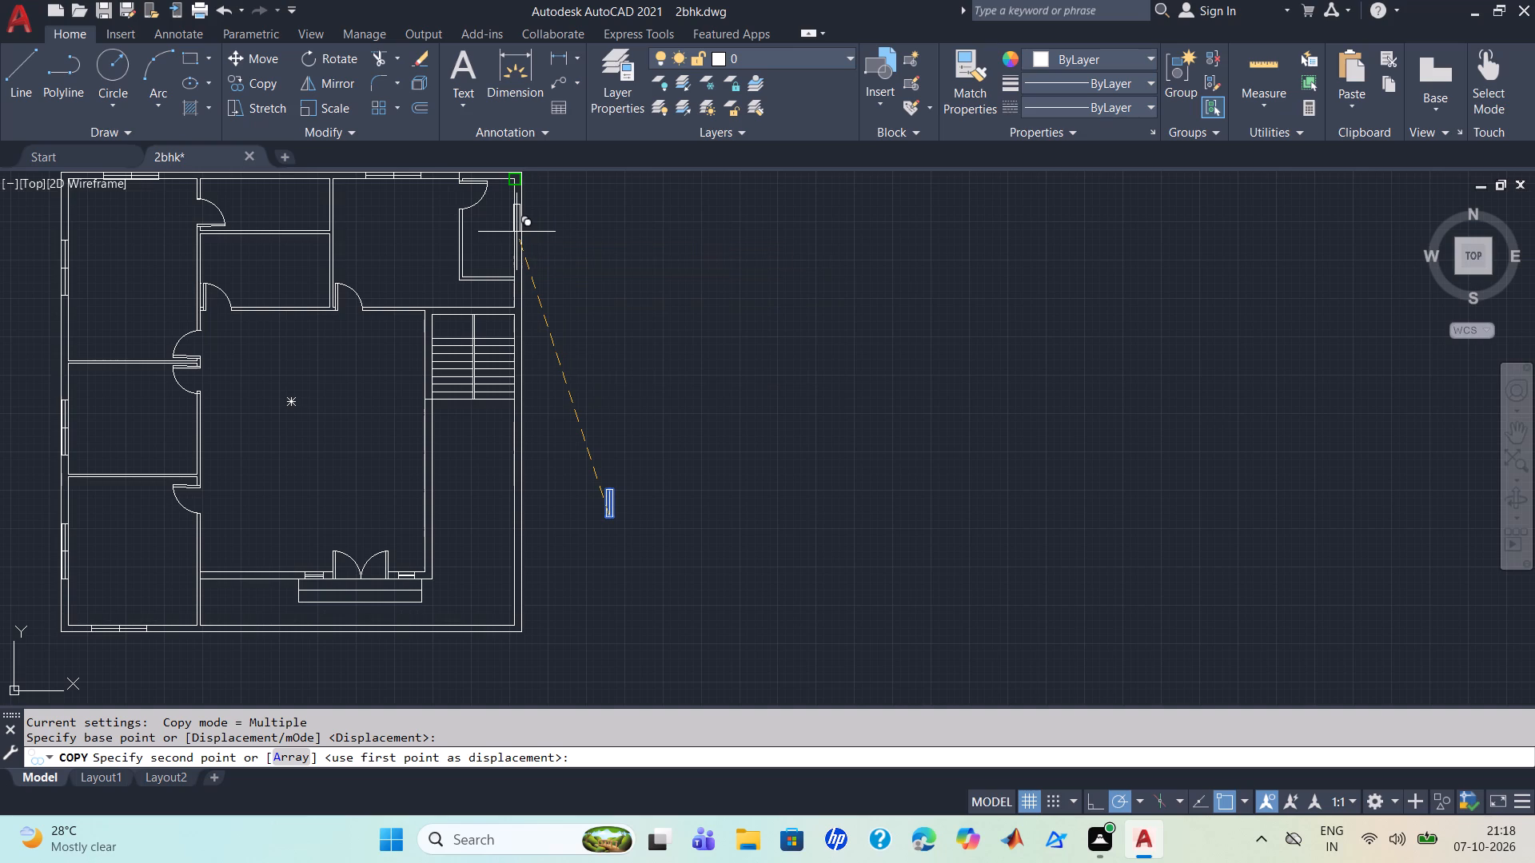
{"action": "scroll", "coordinate": [516, 232], "scroll_direction": "up", "scroll_amount": 3}
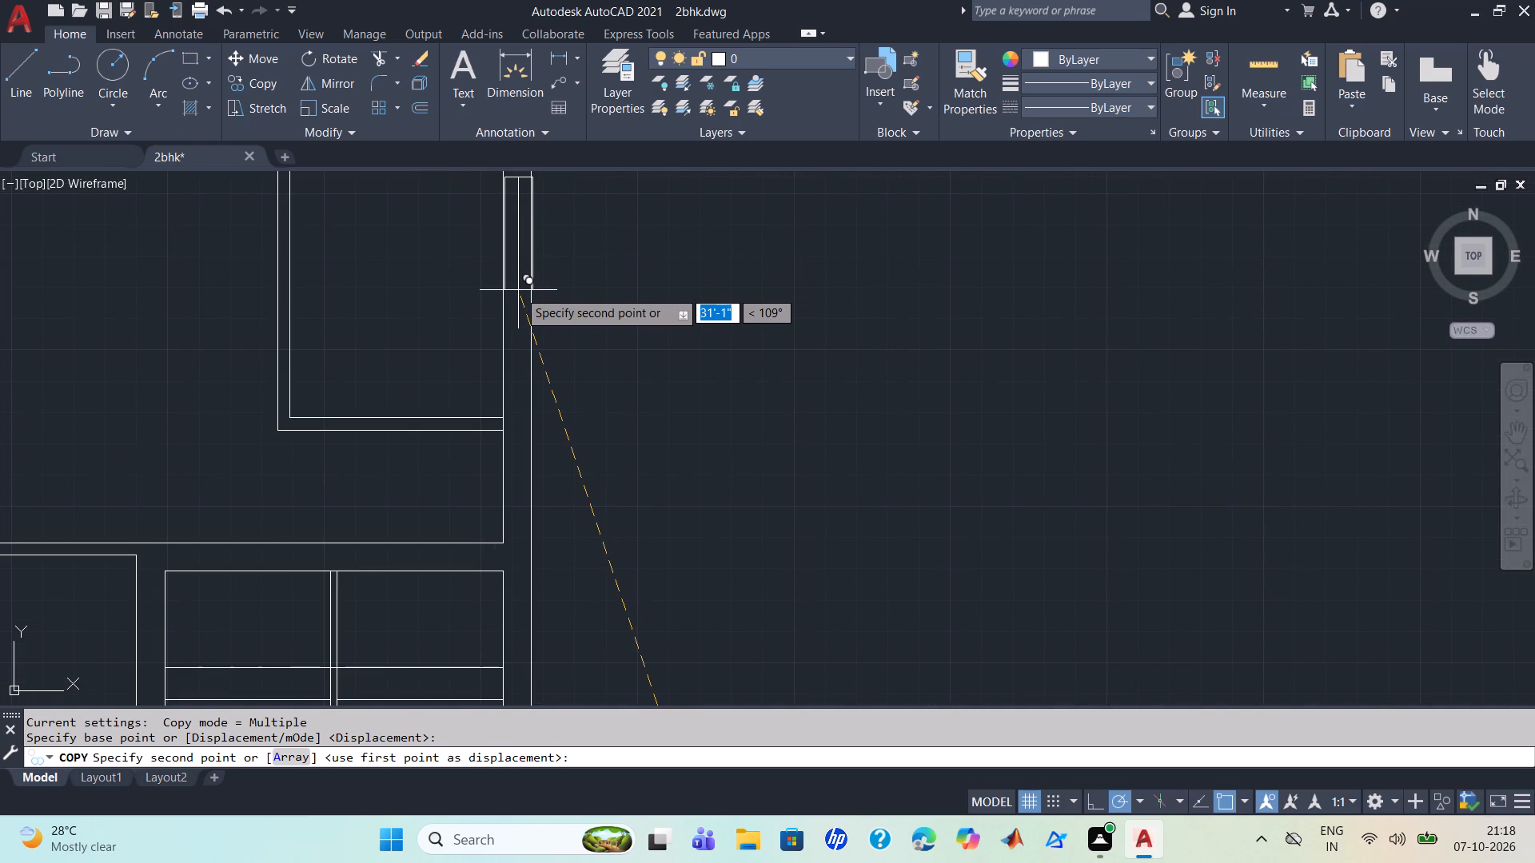
{"action": "left_click", "coordinate": [516, 290]}
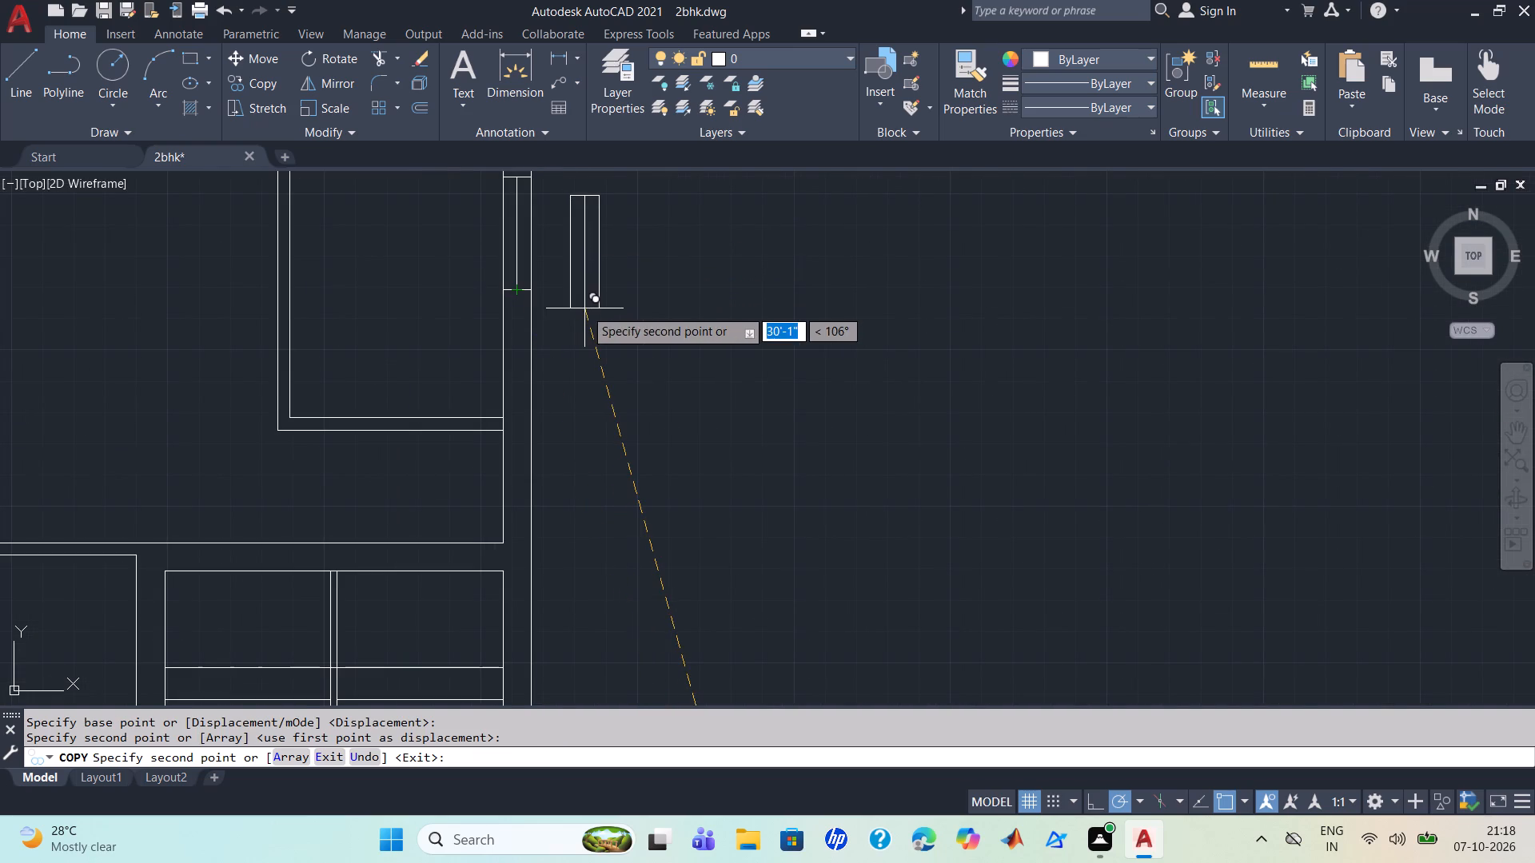
{"action": "scroll", "coordinate": [589, 313], "scroll_direction": "down", "scroll_amount": 1}
{"action": "key", "text": "Escape"}
{"action": "scroll", "coordinate": [754, 505], "scroll_direction": "down", "scroll_amount": 3}
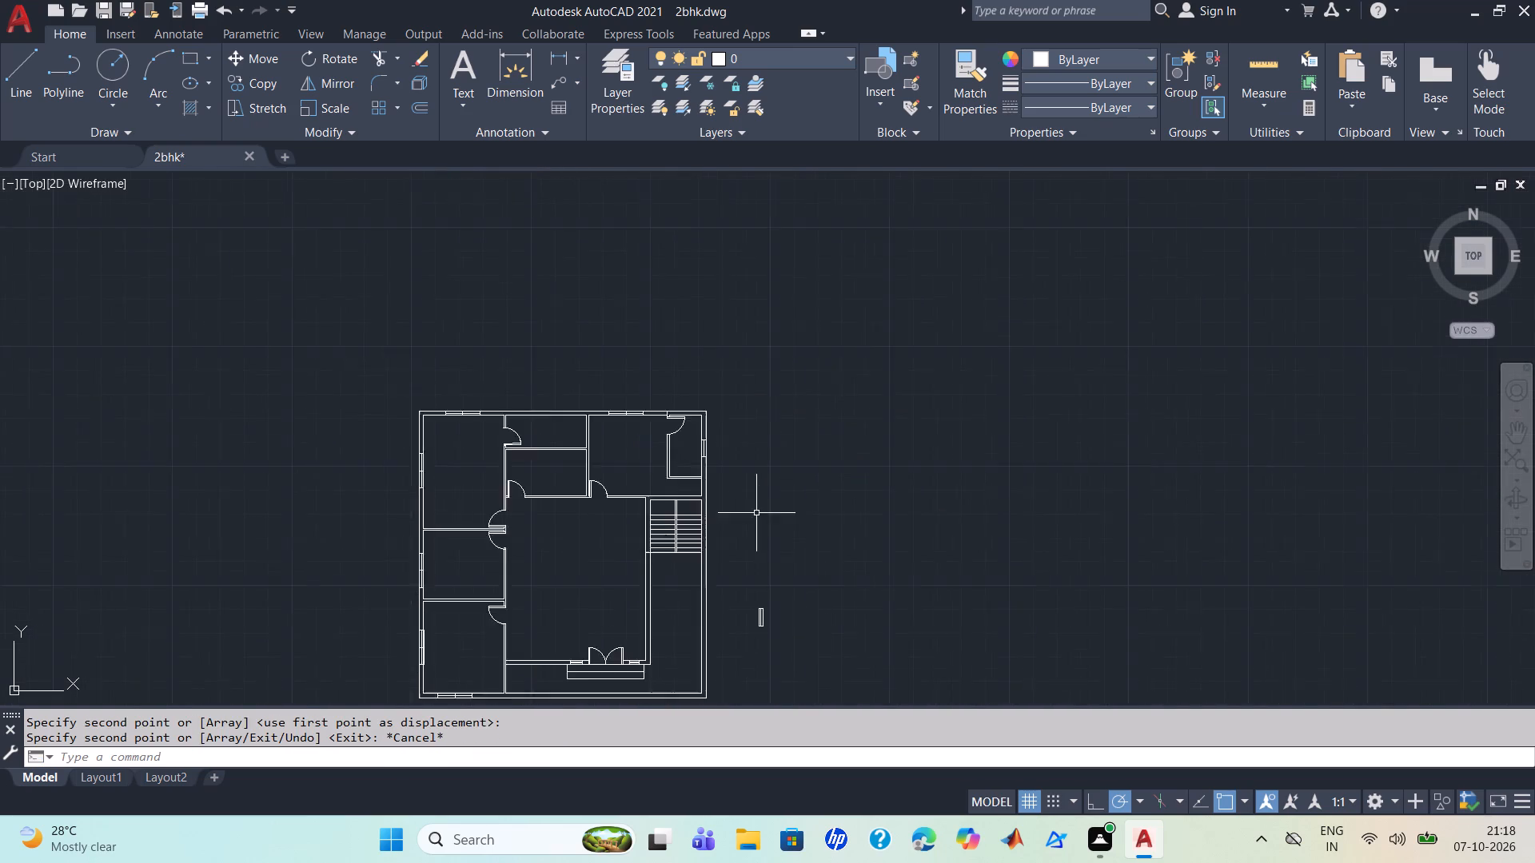
Rotate the original half-length window symbol east of the plan about its bottom-left corner so it lies horizontally.
{"action": "scroll", "coordinate": [756, 513], "scroll_direction": "down", "scroll_amount": 1}
{"action": "type", "text": "ro"}
{"action": "key", "text": "Return"}
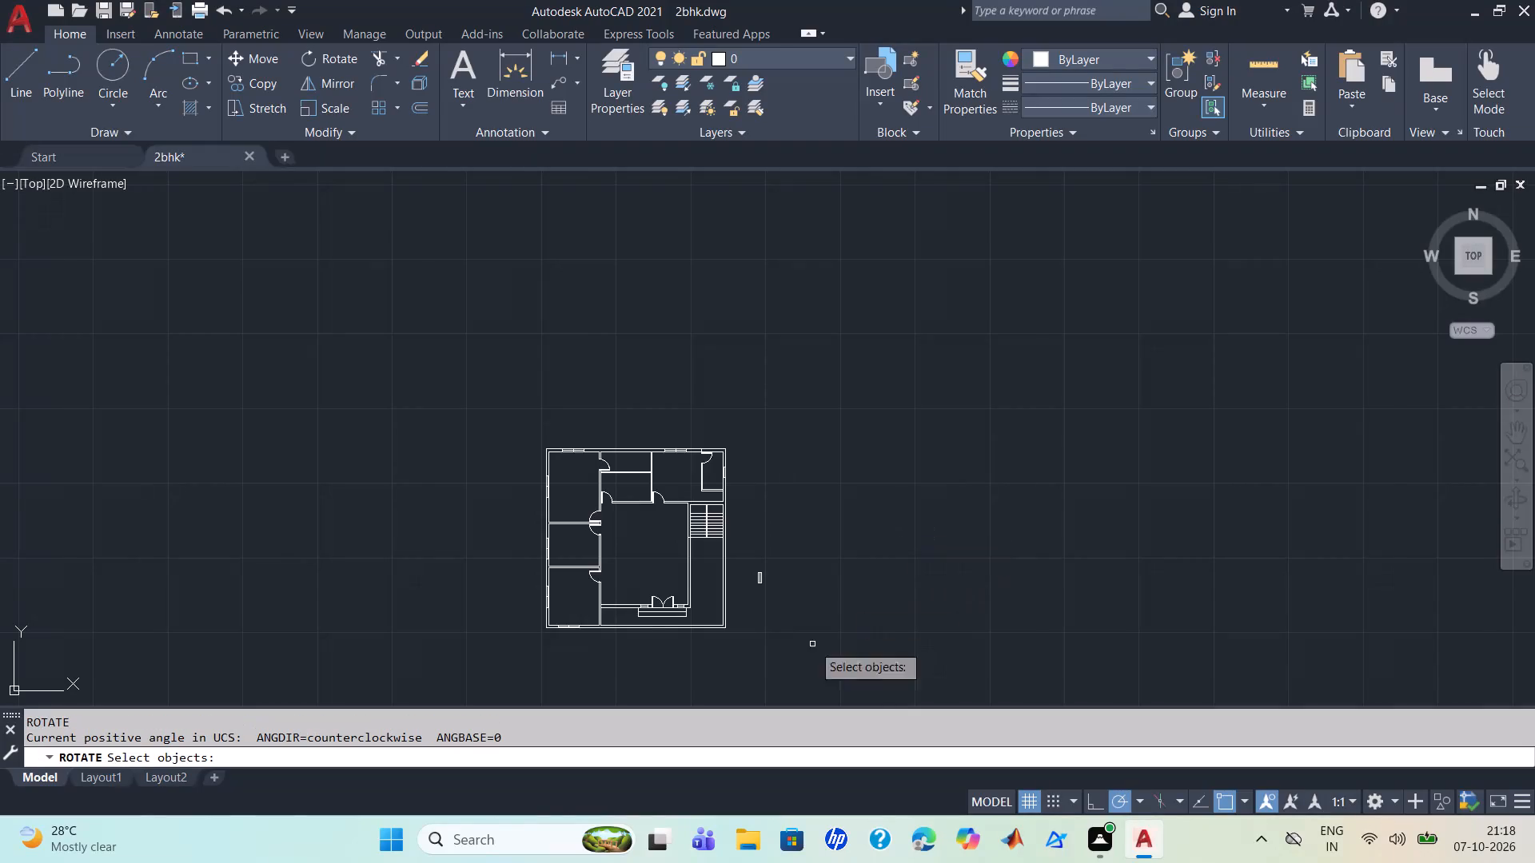
{"action": "scroll", "coordinate": [763, 648], "scroll_direction": "up", "scroll_amount": 2}
{"action": "left_click", "coordinate": [777, 544]}
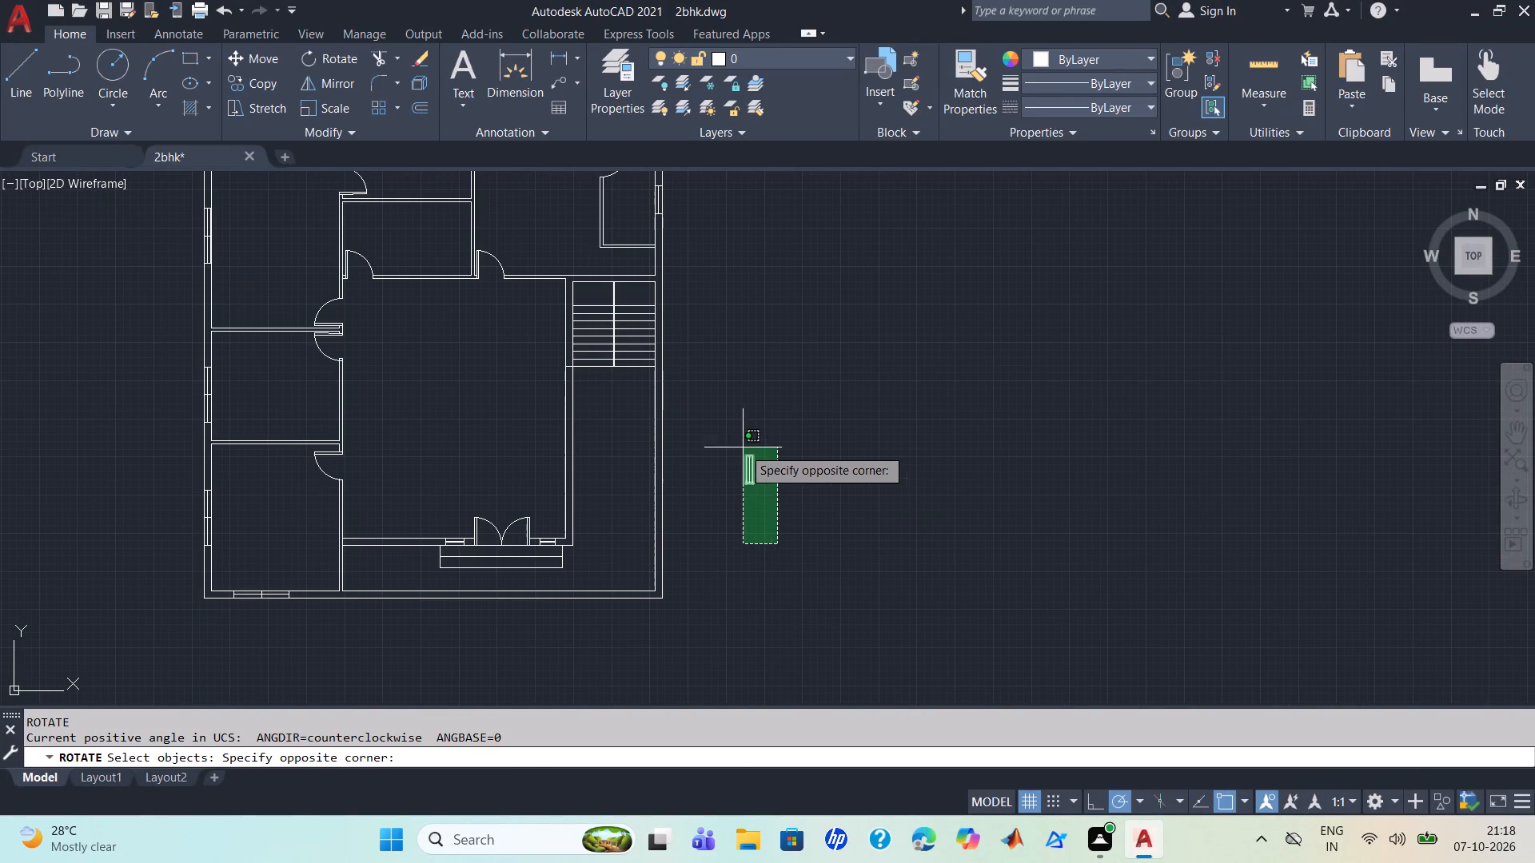
{"action": "left_click", "coordinate": [736, 434]}
{"action": "key", "text": "shift+Return"}
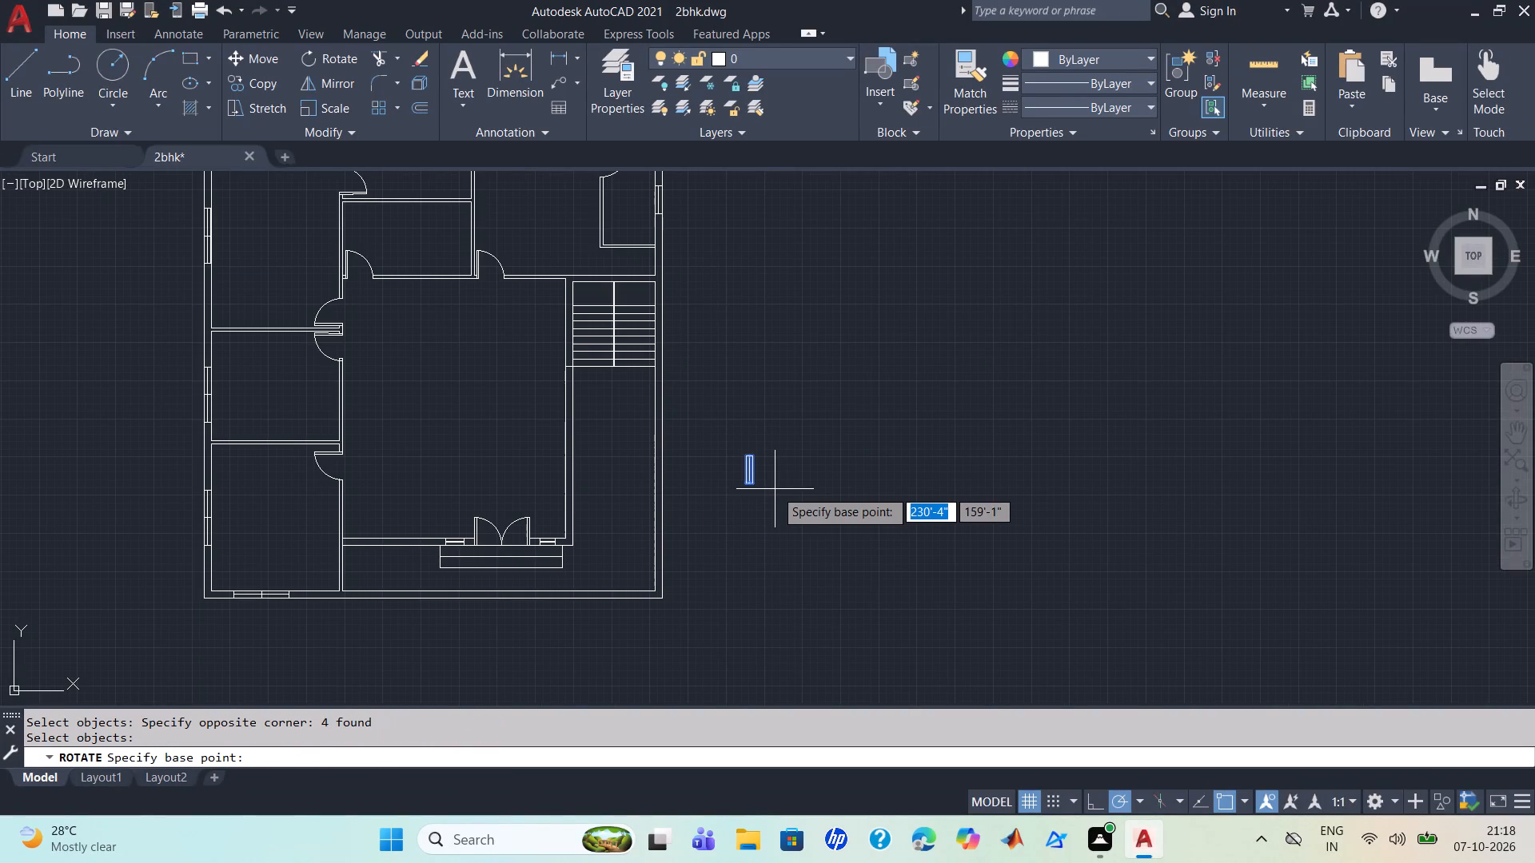
{"action": "scroll", "coordinate": [775, 490], "scroll_direction": "up", "scroll_amount": 2}
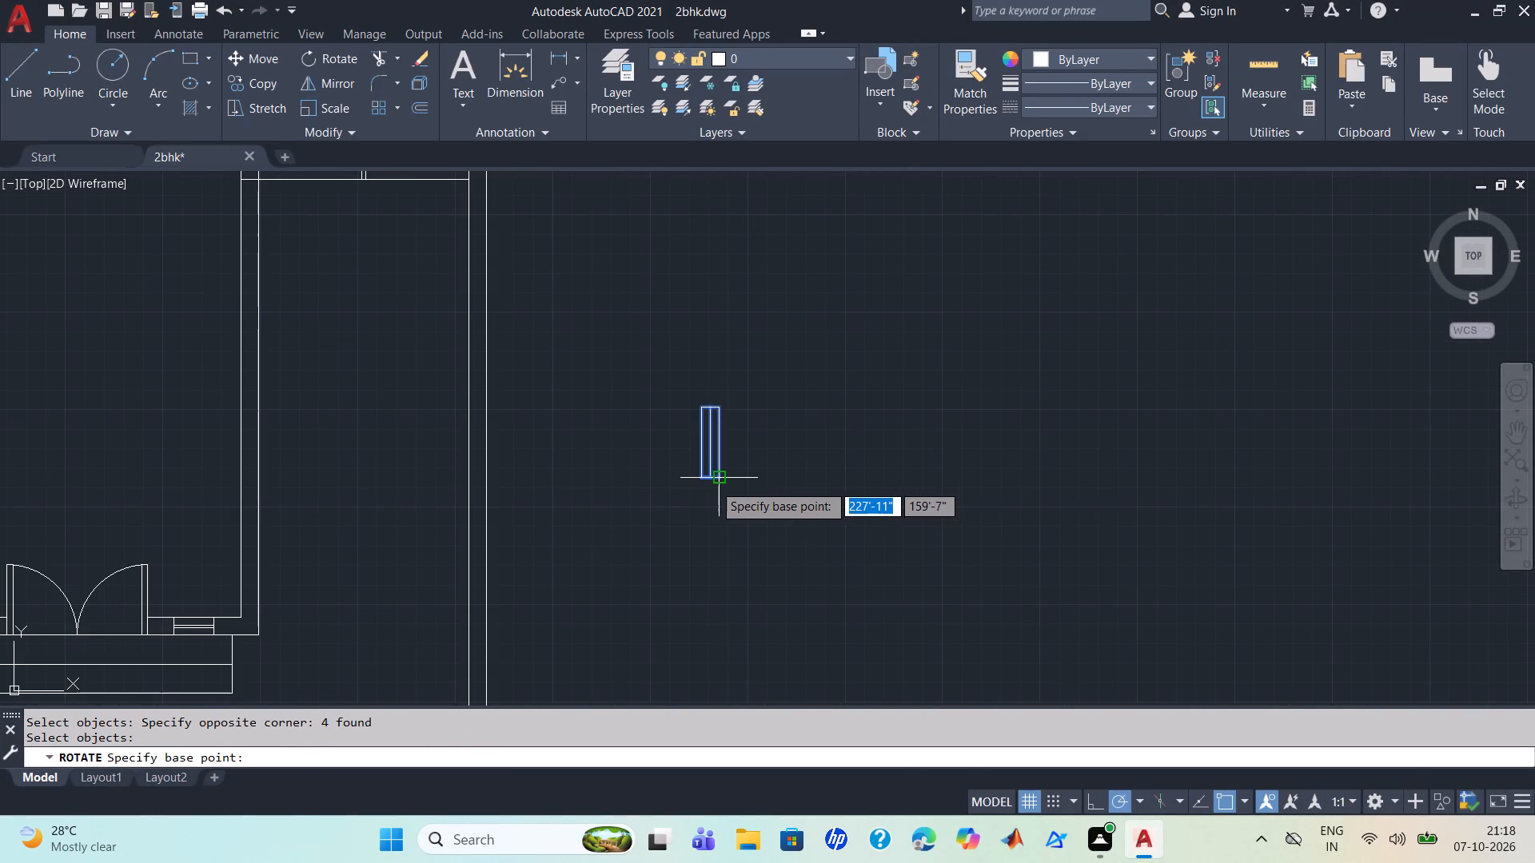
{"action": "left_click", "coordinate": [702, 483]}
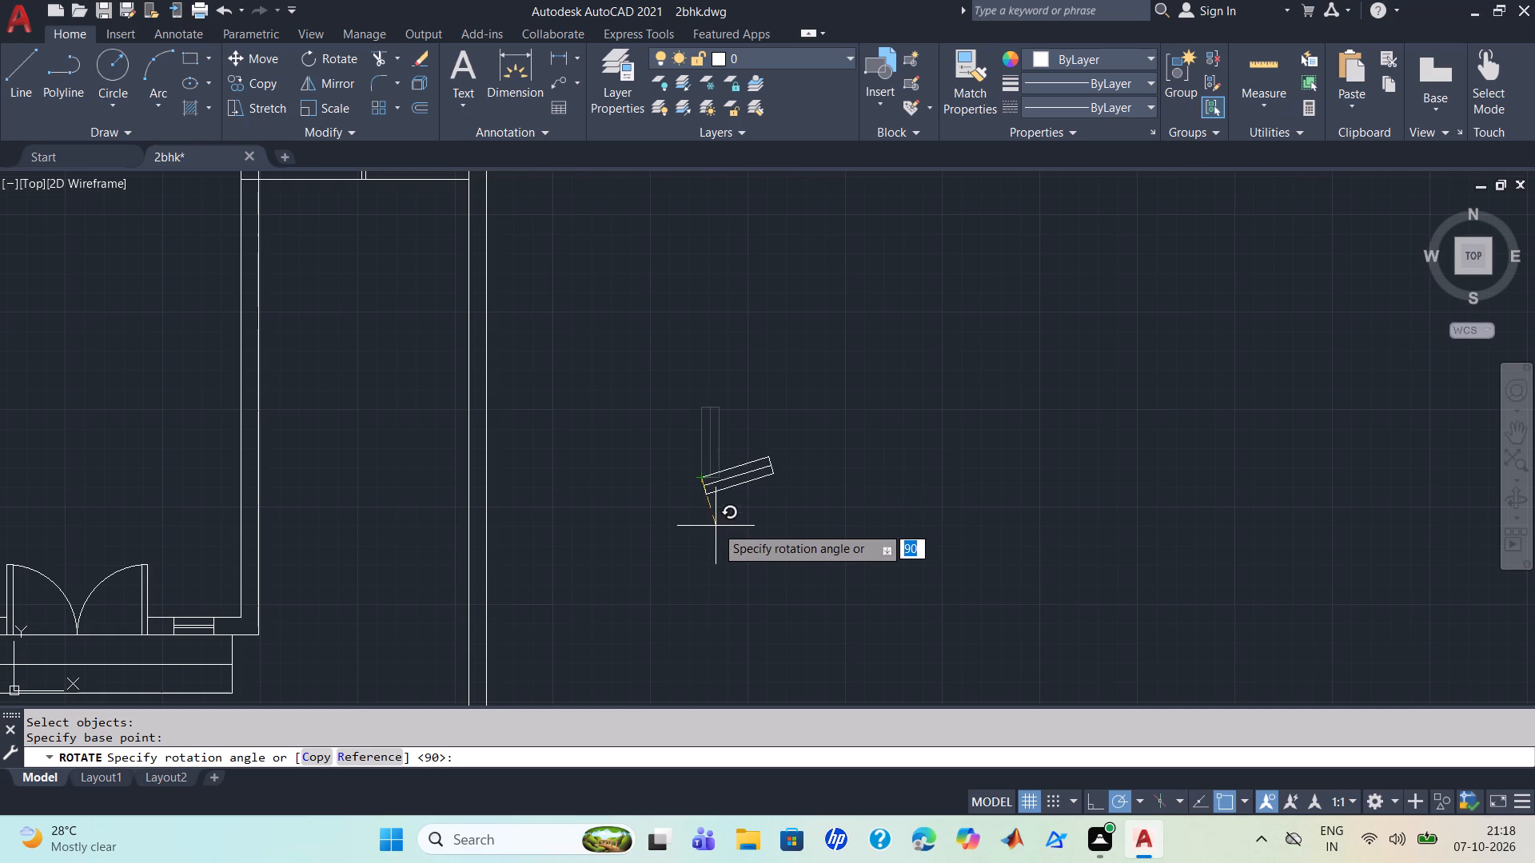
{"action": "left_click", "coordinate": [699, 520]}
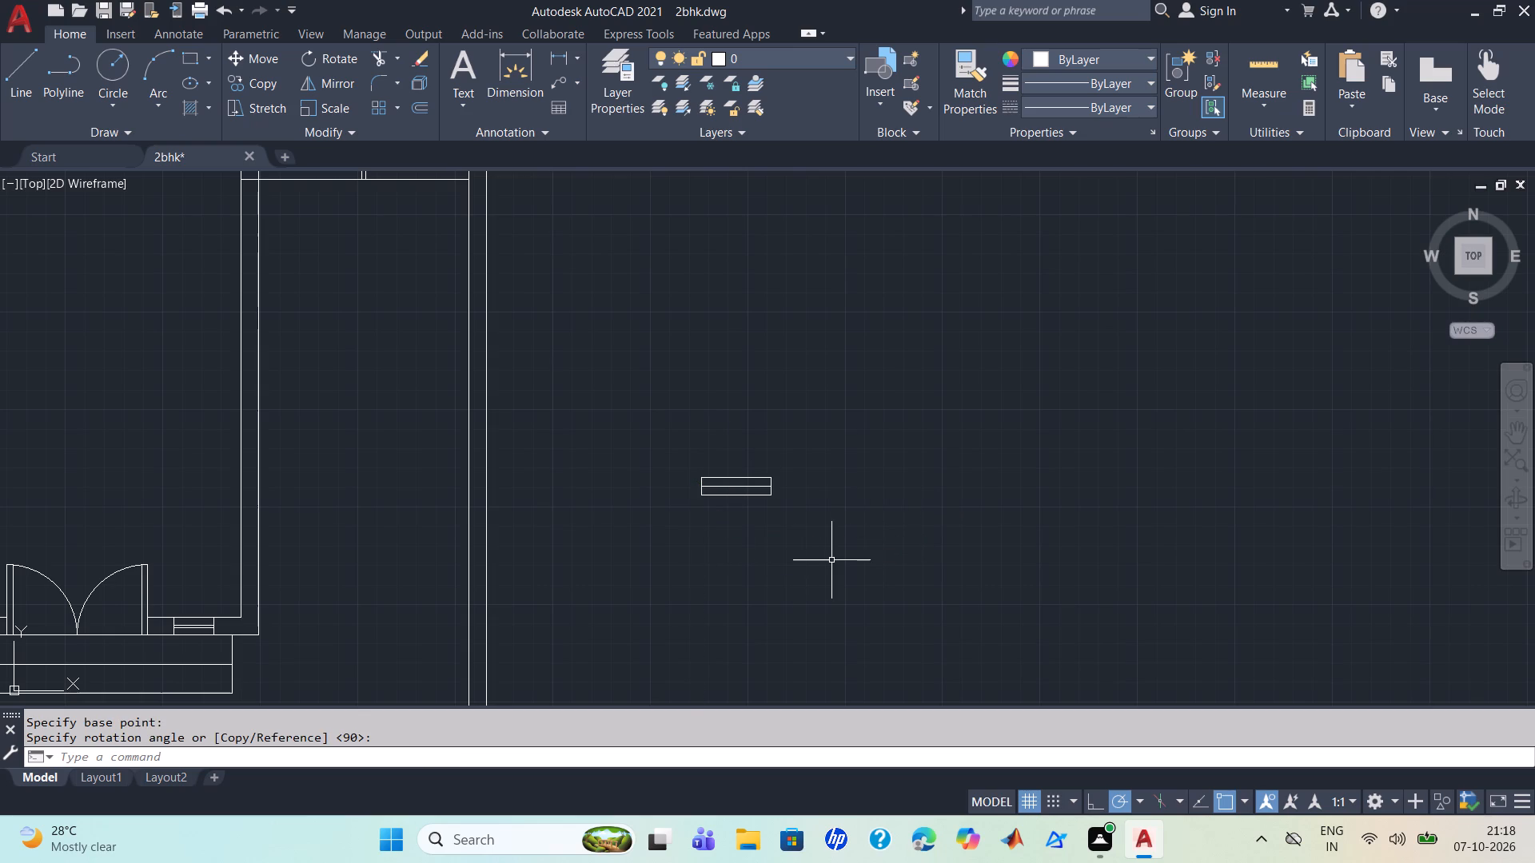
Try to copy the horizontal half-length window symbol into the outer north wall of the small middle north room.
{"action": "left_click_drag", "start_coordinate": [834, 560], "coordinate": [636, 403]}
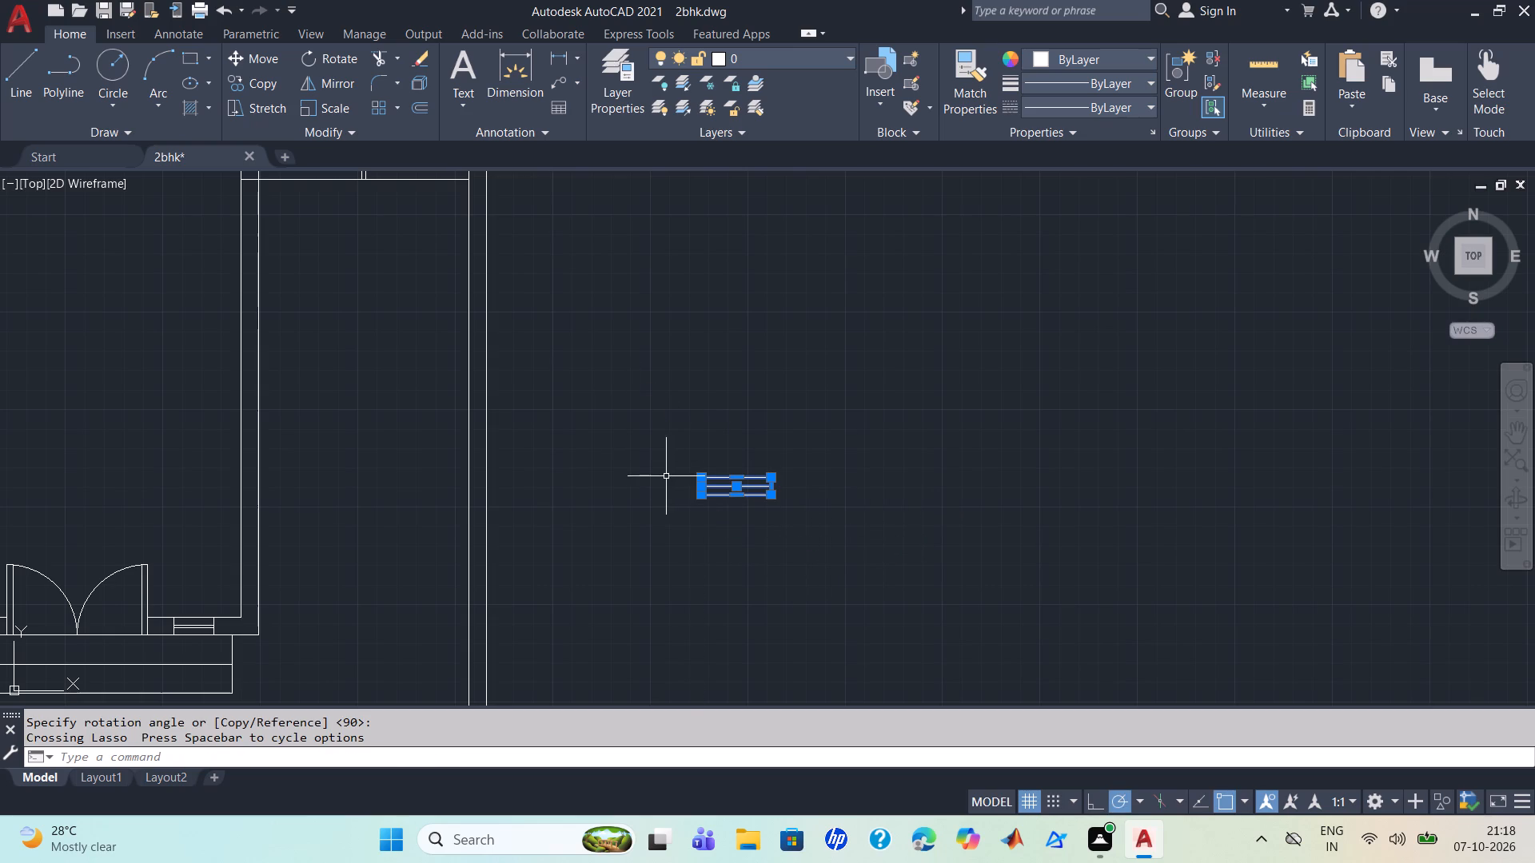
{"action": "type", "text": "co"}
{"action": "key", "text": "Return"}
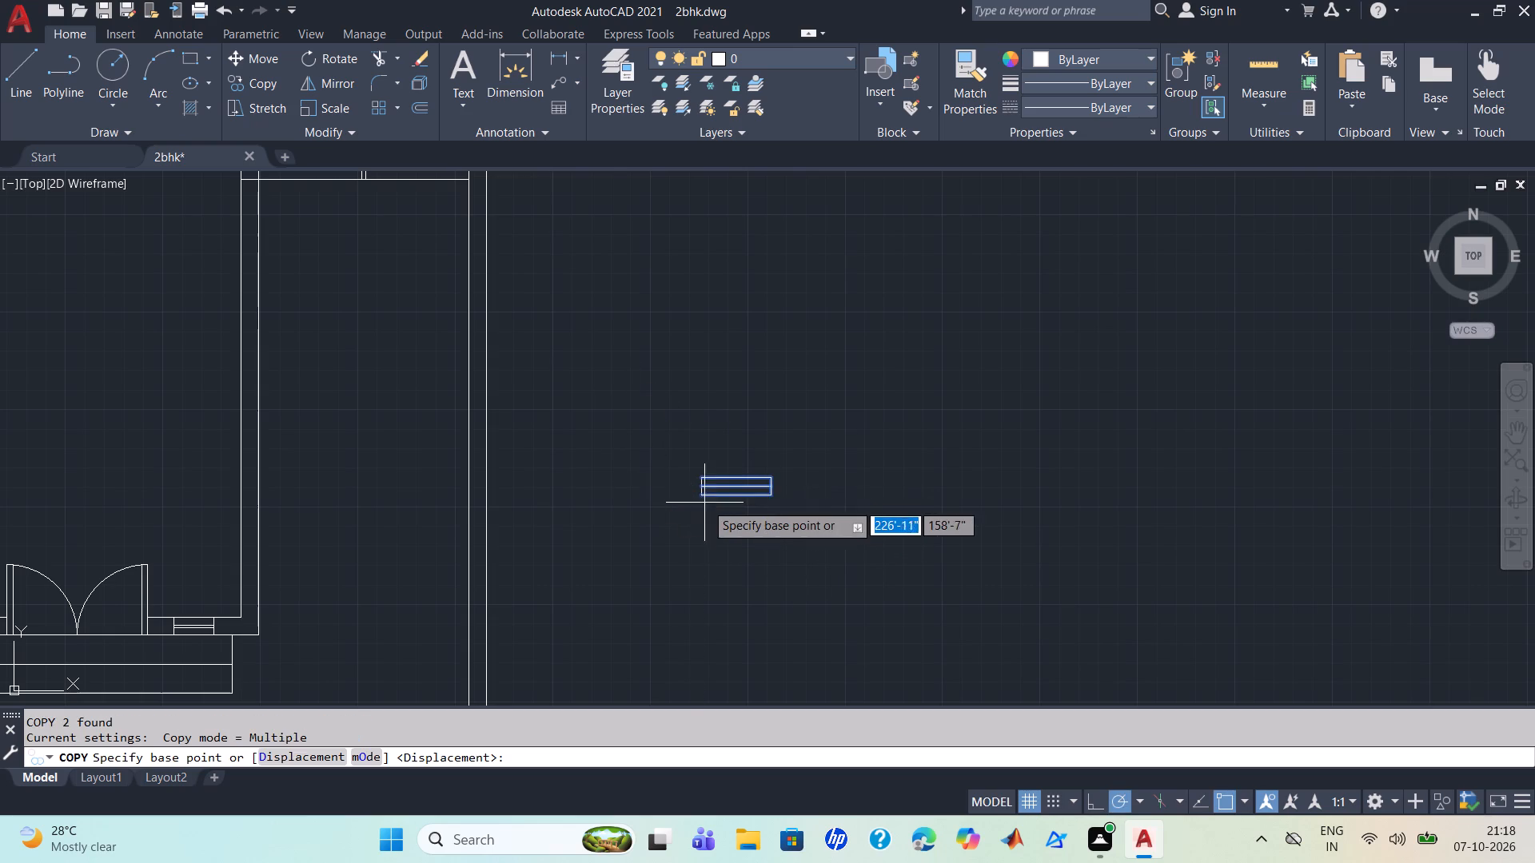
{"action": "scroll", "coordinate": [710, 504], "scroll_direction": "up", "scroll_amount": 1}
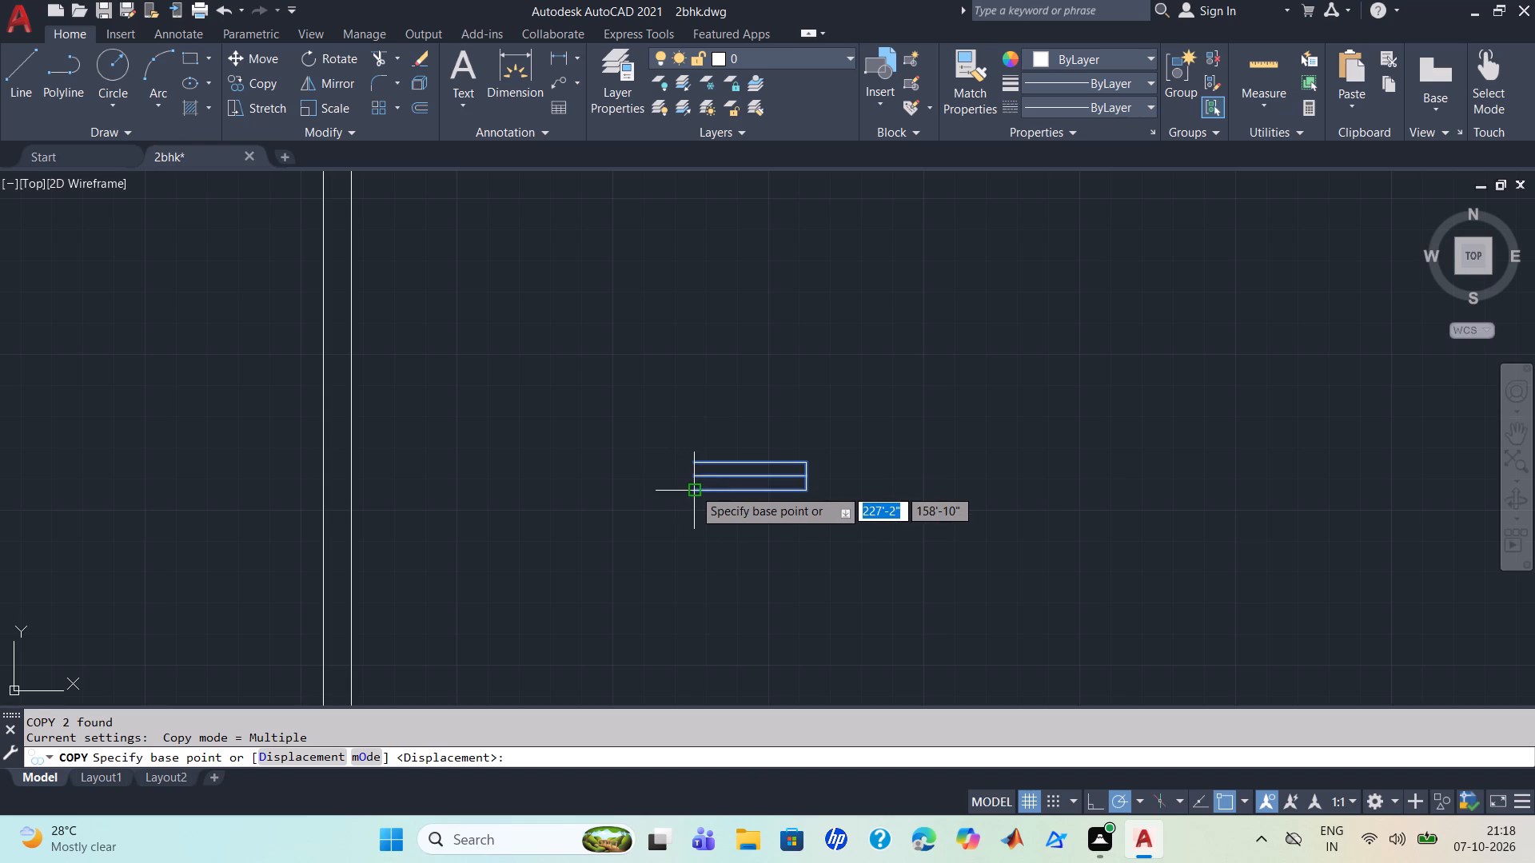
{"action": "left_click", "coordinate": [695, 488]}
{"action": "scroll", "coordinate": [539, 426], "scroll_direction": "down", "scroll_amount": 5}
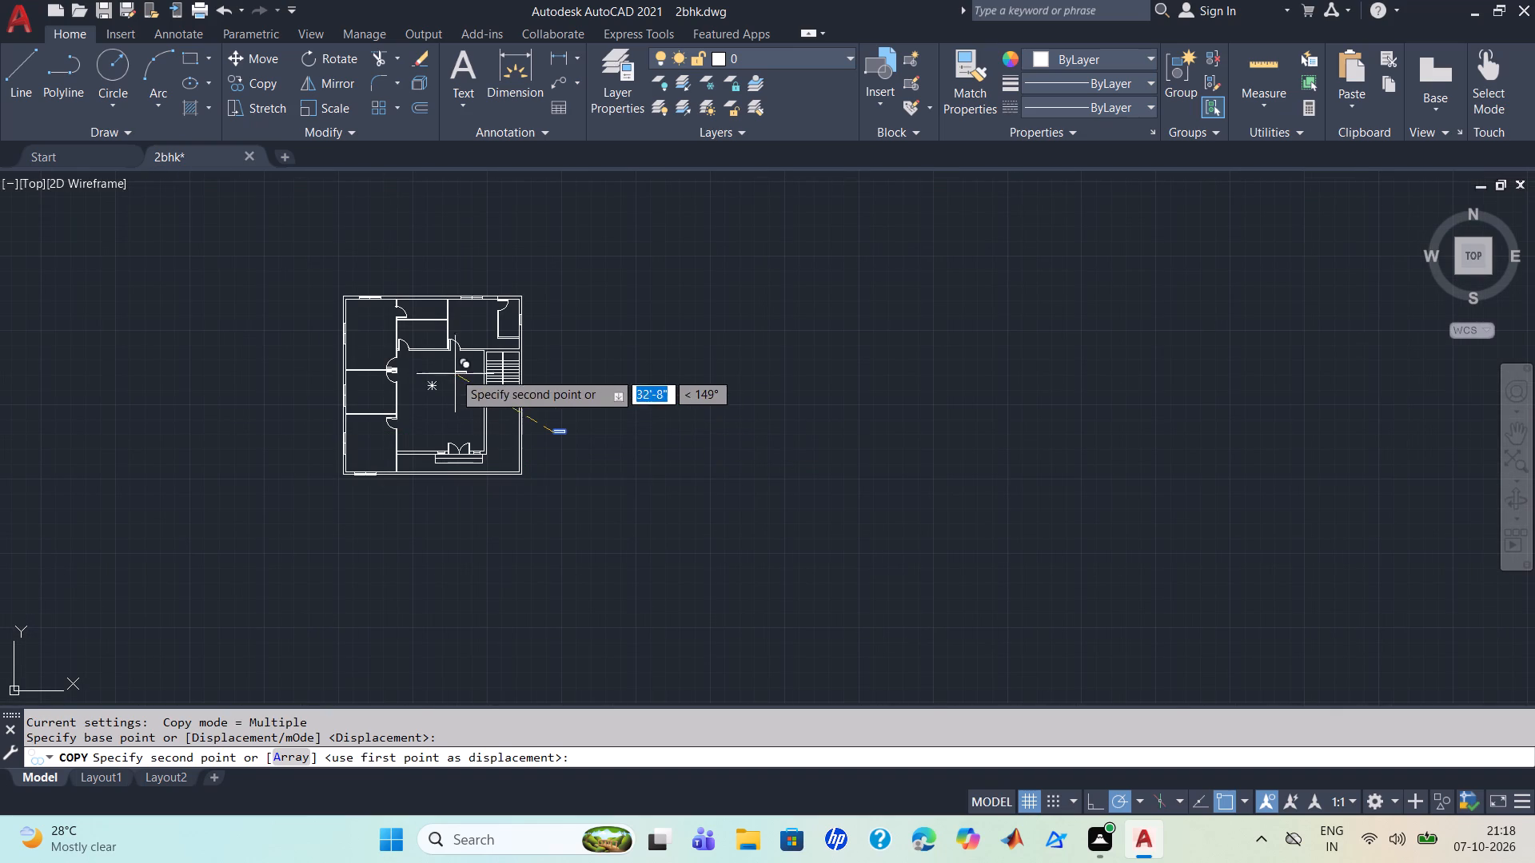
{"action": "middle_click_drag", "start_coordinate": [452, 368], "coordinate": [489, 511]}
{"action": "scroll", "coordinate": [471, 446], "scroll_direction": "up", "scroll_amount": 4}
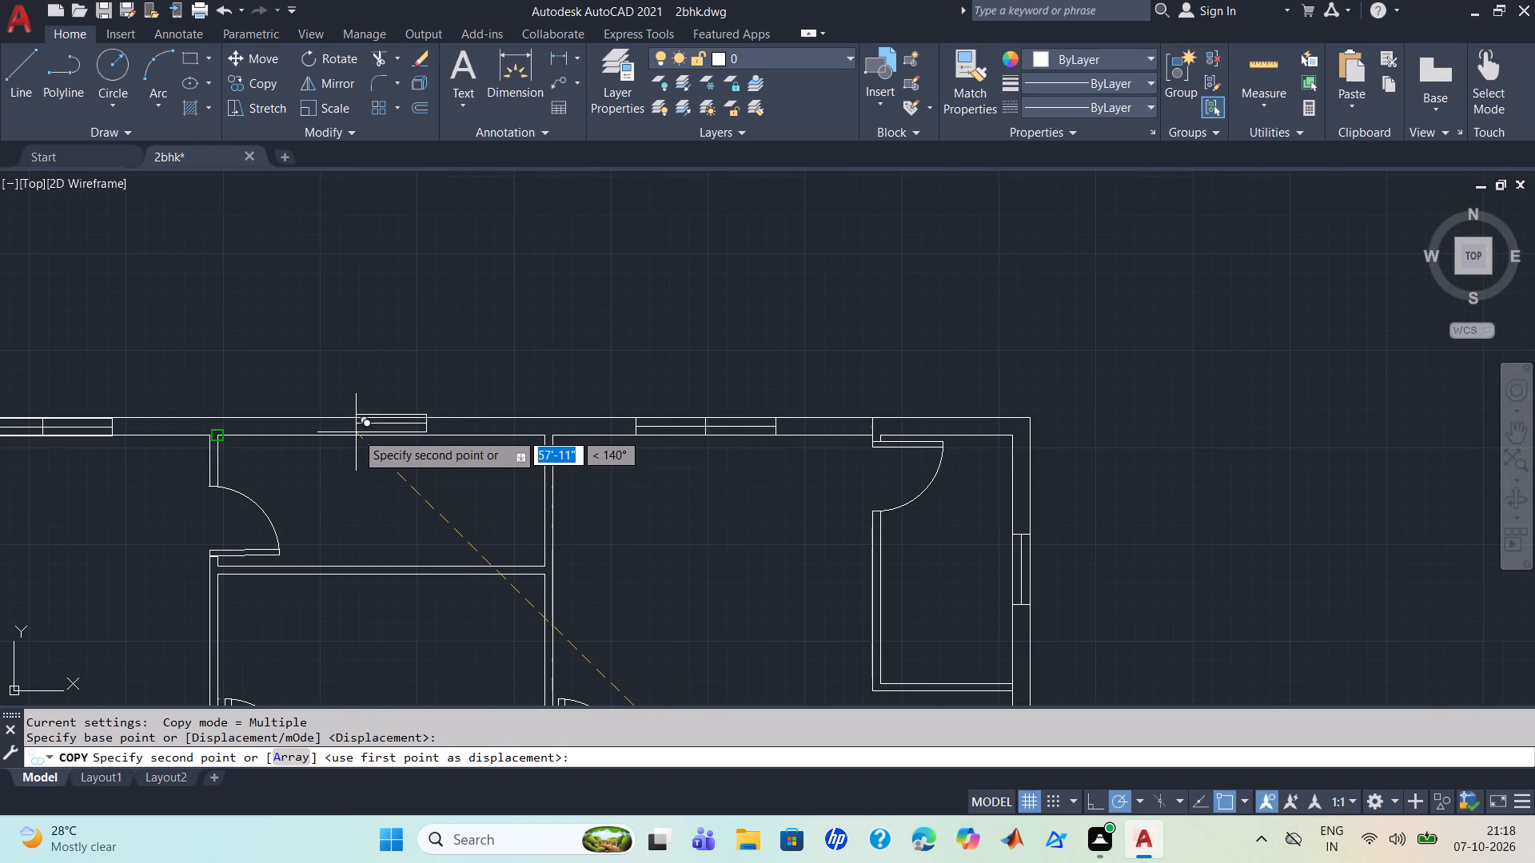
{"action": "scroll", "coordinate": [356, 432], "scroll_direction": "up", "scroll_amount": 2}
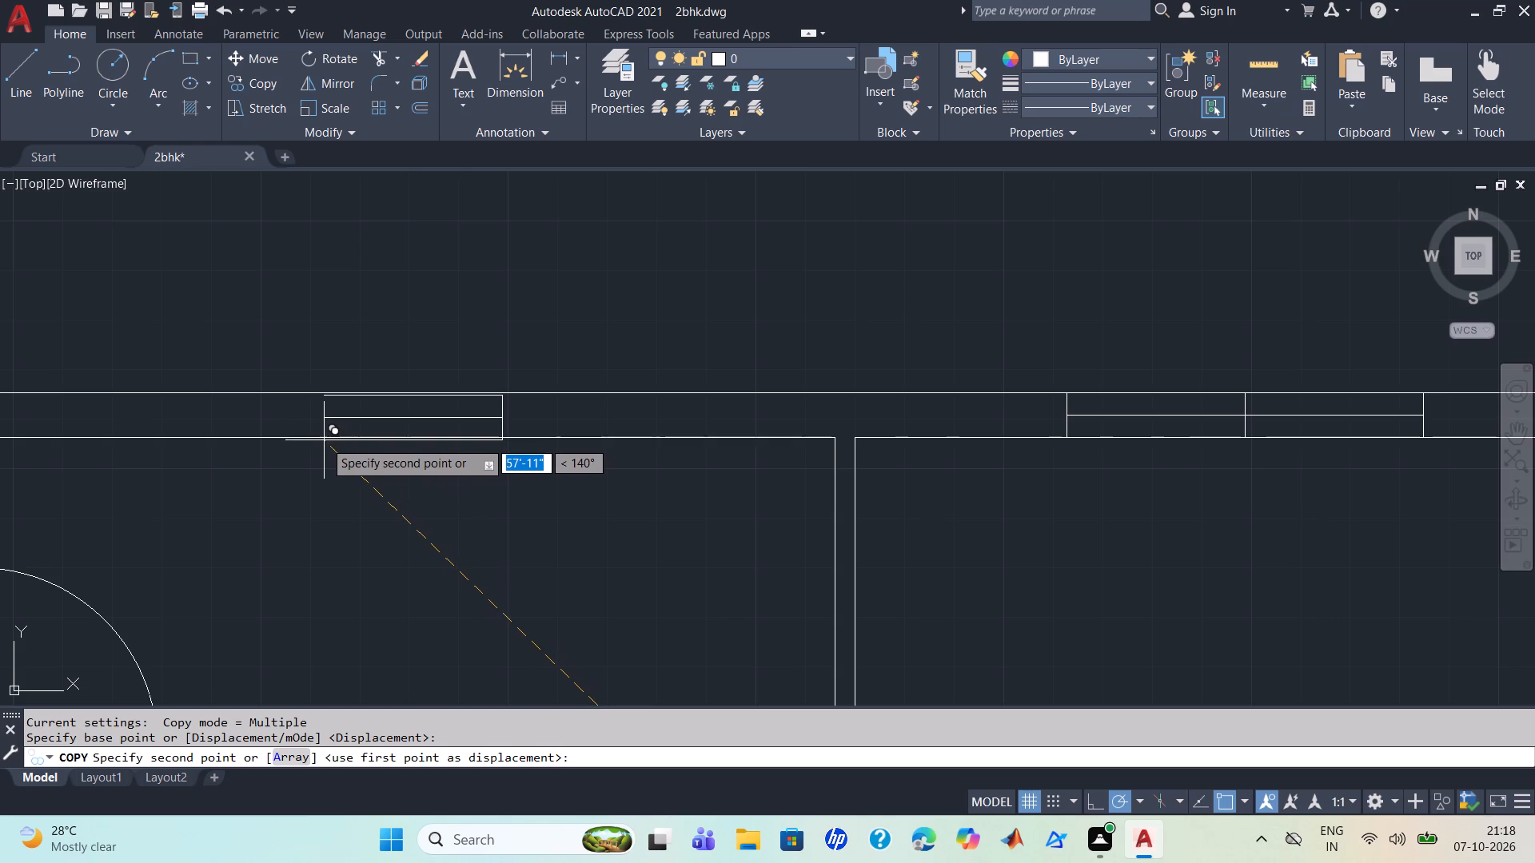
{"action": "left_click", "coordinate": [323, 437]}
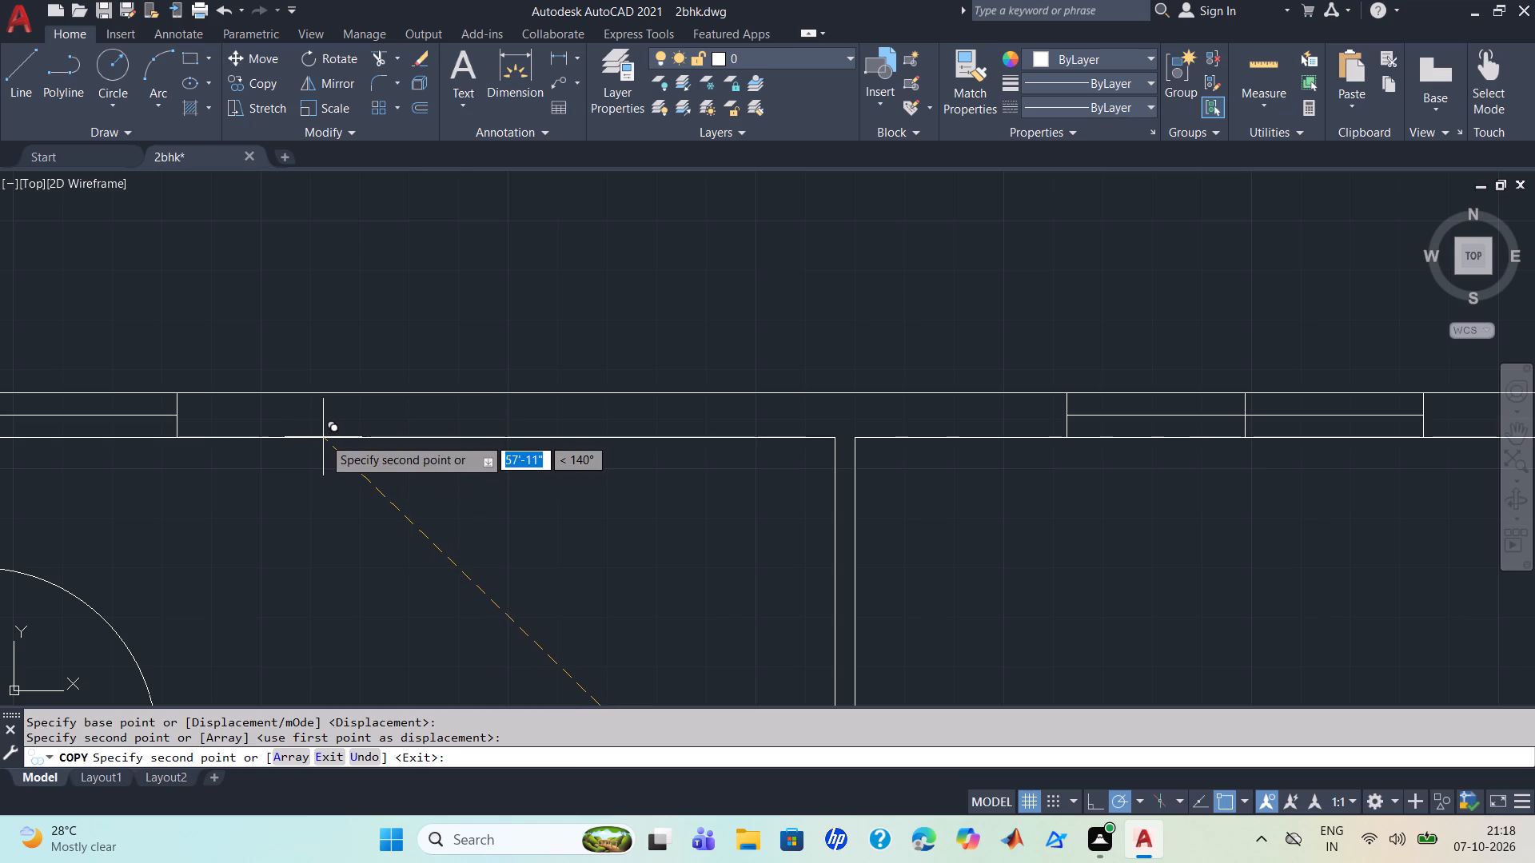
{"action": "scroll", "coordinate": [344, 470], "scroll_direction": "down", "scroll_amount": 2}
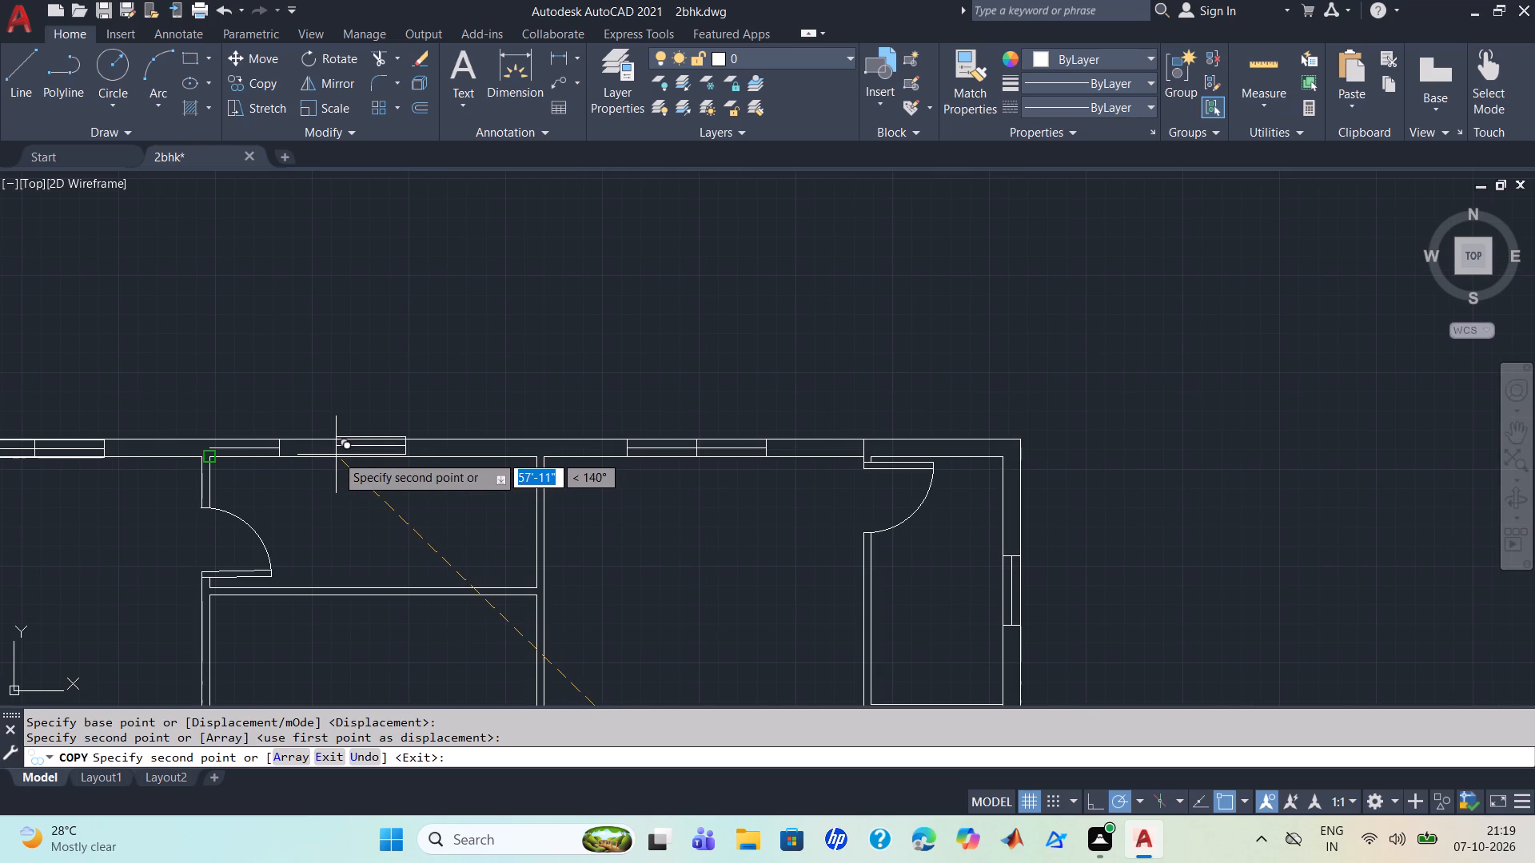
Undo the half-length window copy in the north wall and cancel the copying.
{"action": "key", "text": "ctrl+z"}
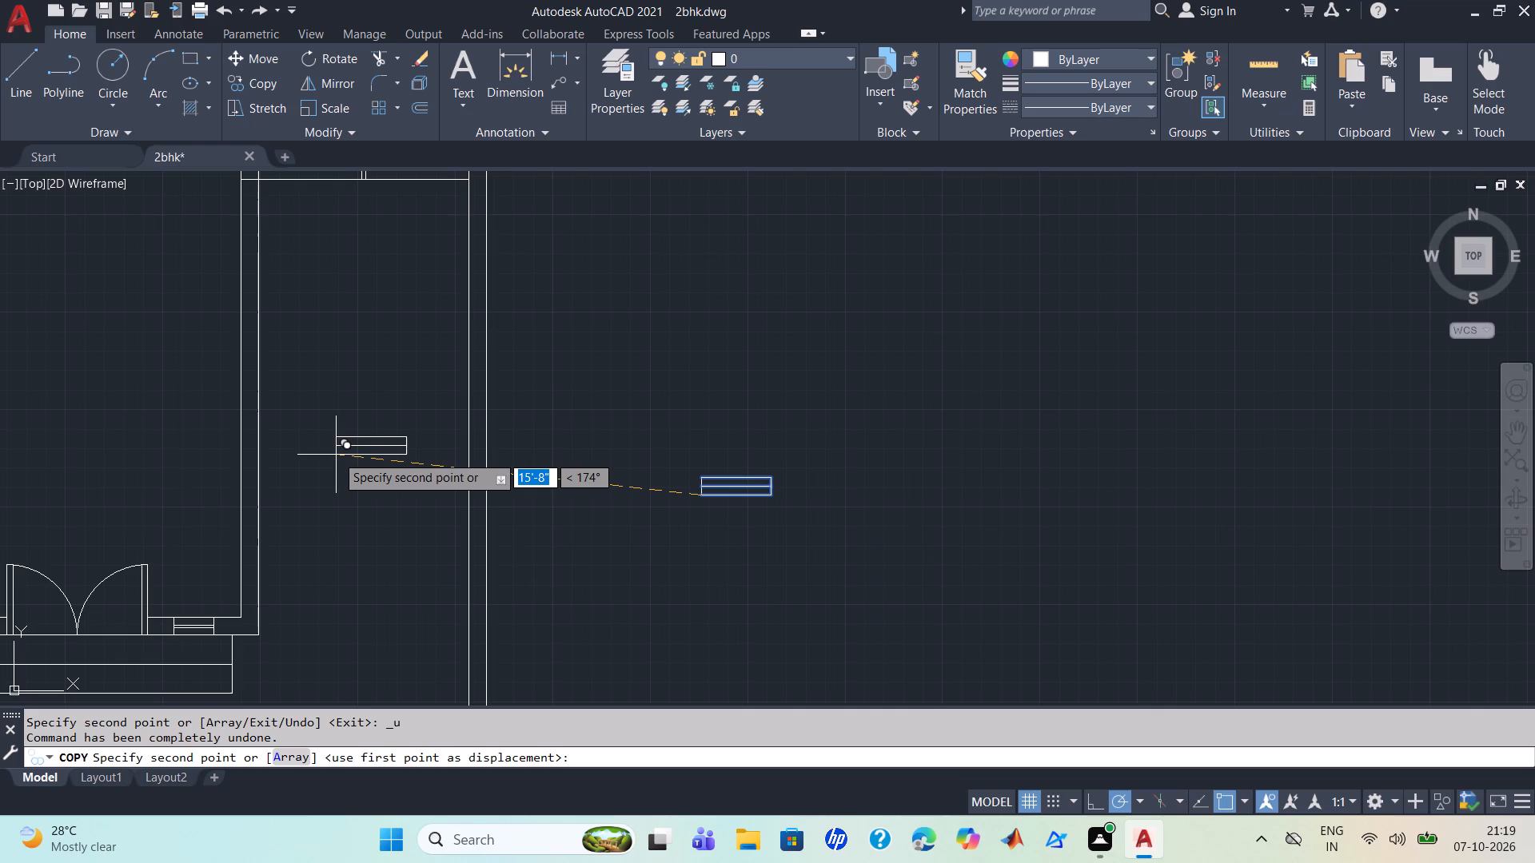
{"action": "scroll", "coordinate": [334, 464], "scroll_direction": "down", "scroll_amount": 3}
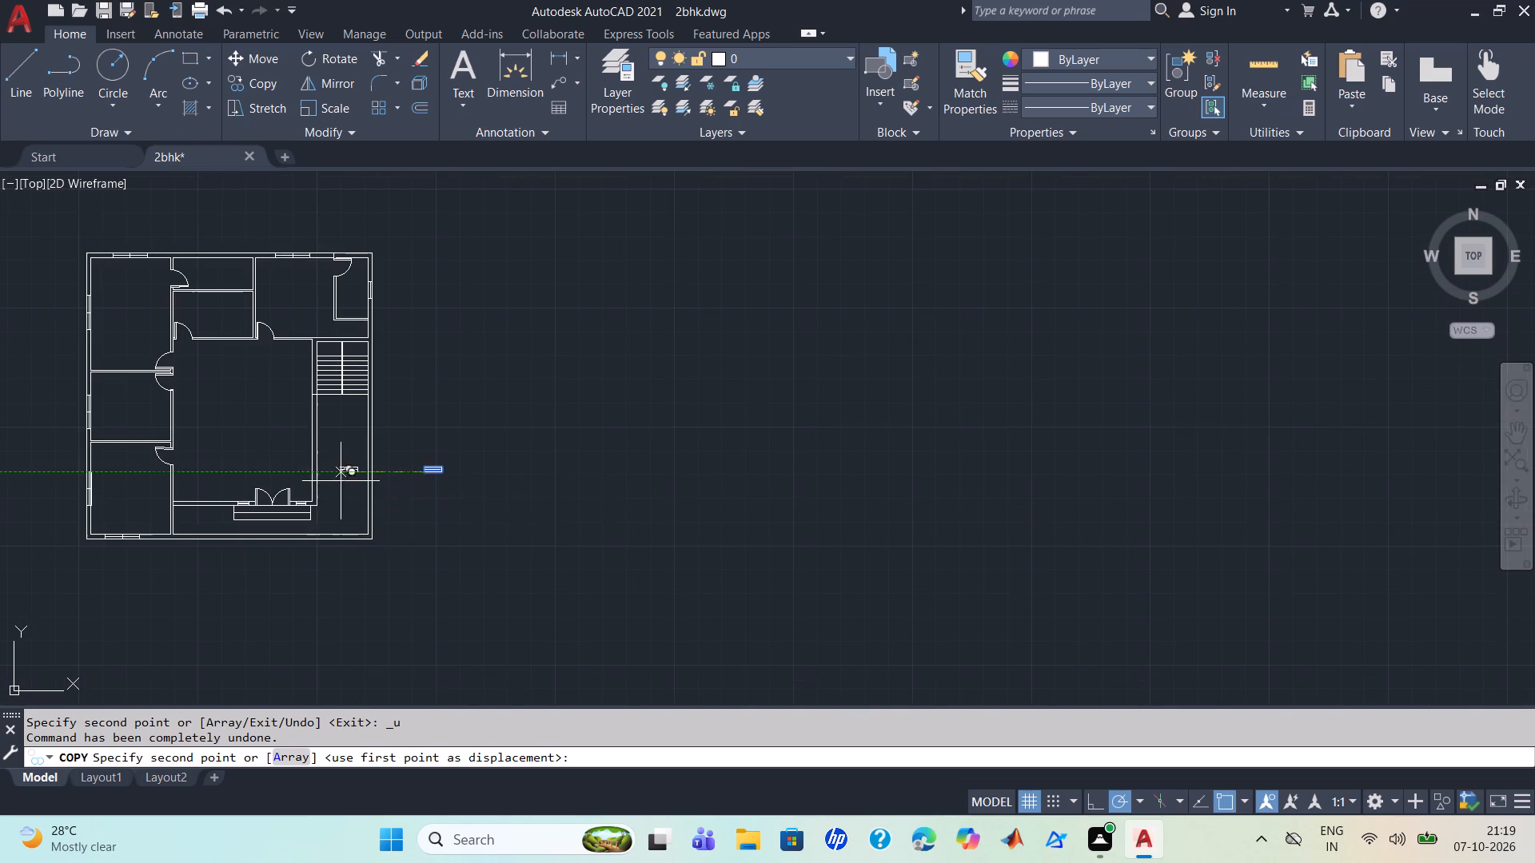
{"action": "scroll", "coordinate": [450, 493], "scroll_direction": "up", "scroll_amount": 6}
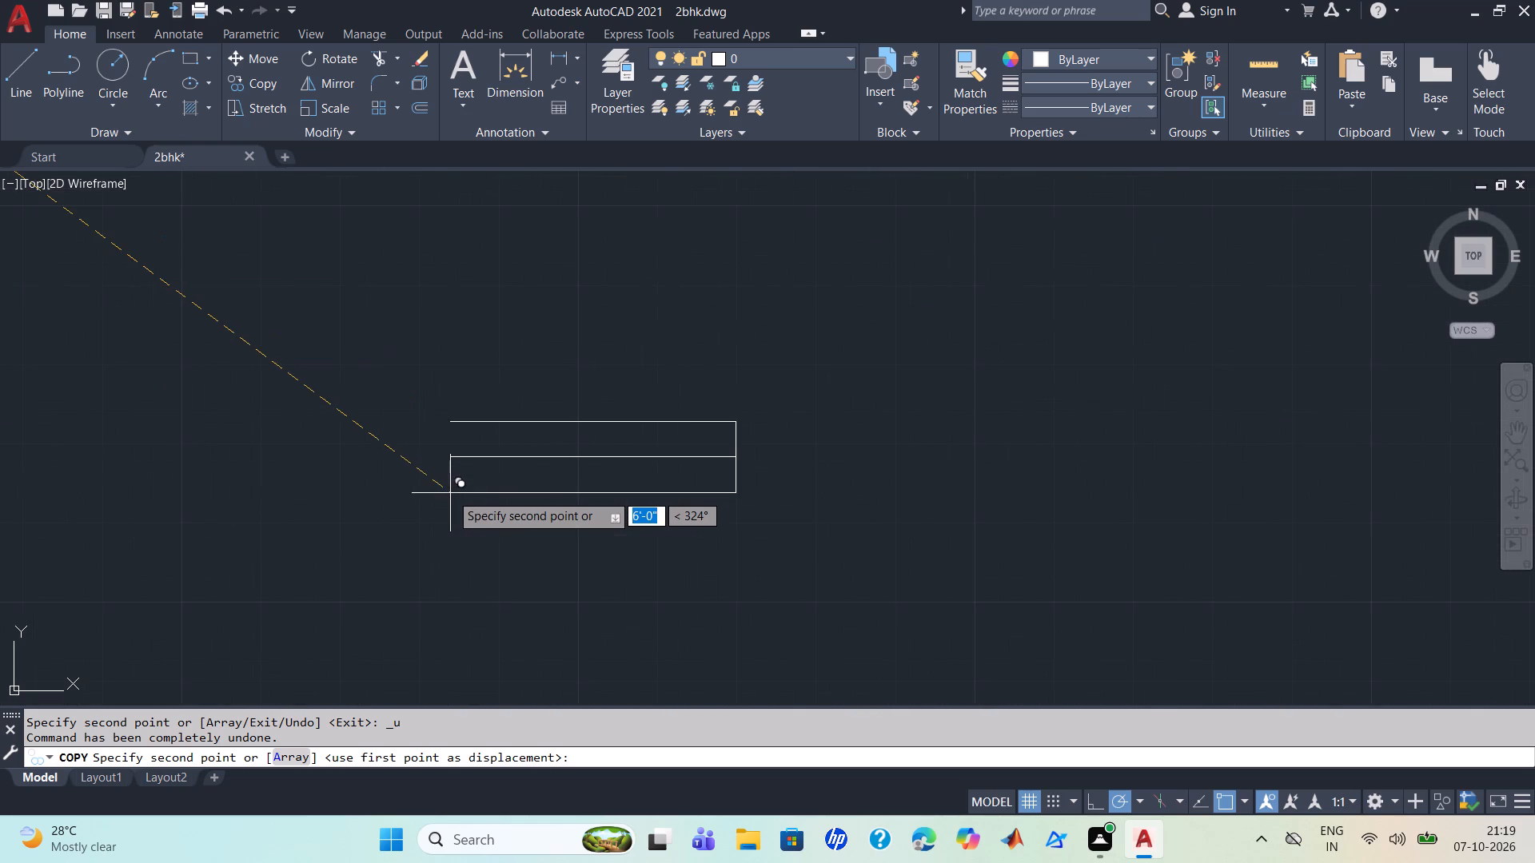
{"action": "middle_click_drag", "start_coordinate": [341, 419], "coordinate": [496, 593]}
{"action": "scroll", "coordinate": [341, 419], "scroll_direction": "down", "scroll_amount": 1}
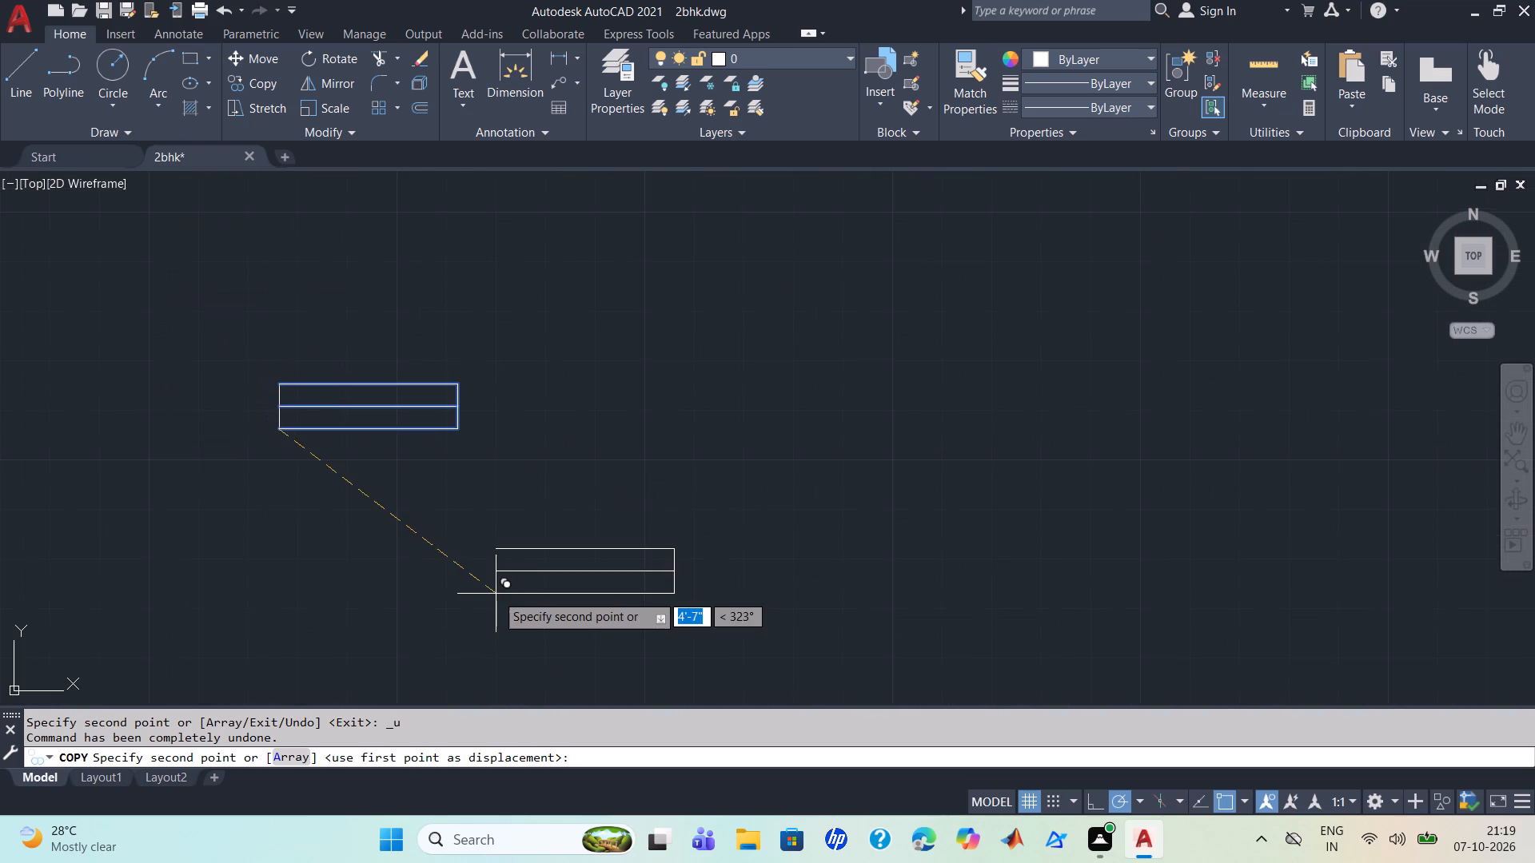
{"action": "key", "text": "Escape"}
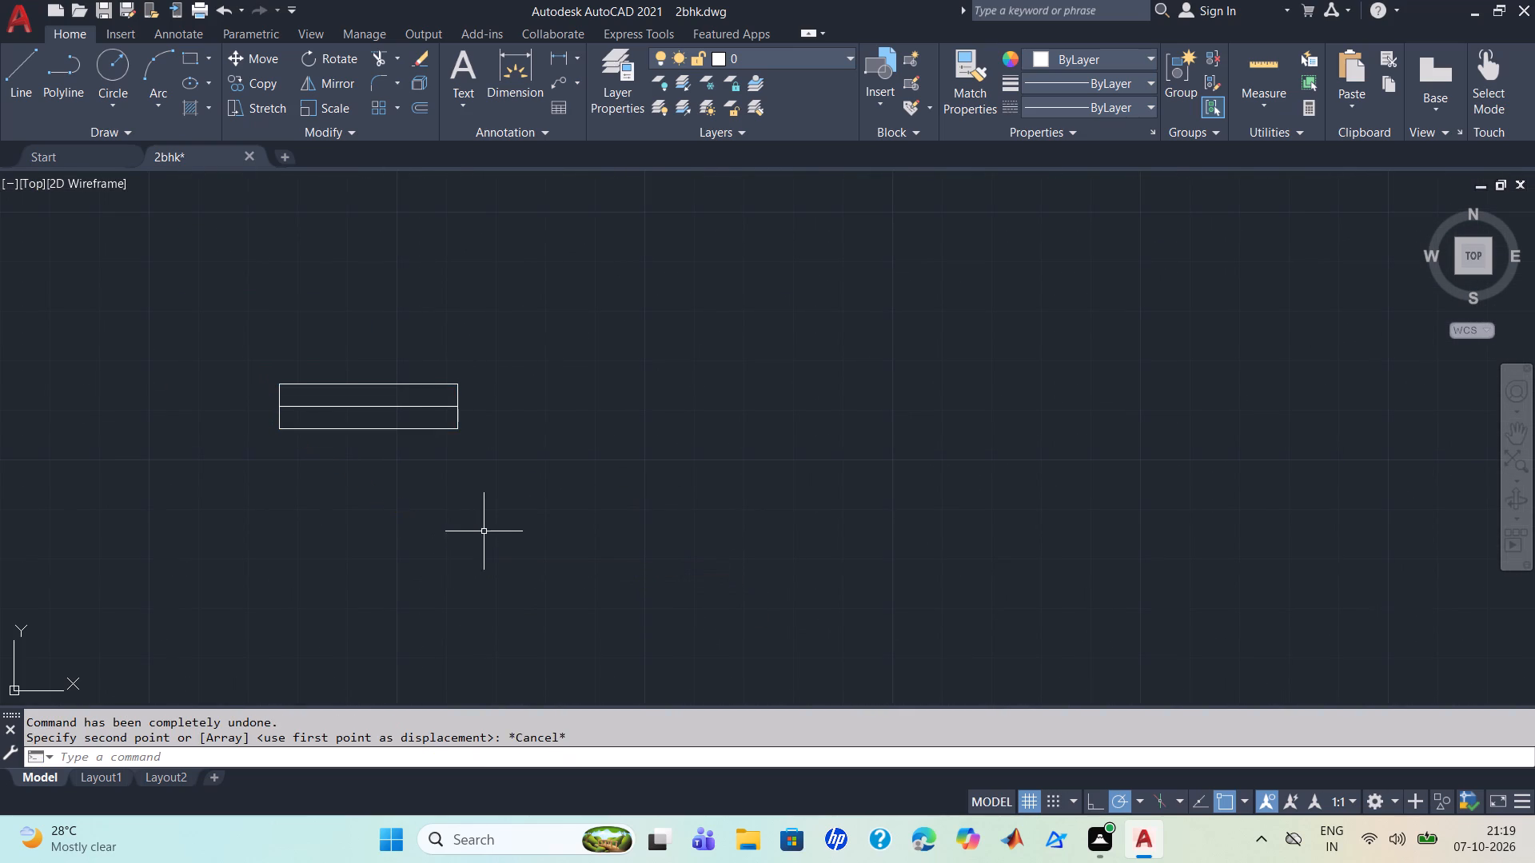
Copy the complete horizontal half-length window symbol by its bottom-left corner into the north wall at the small middle north room's northwest corner.
{"action": "left_click", "coordinate": [492, 517]}
{"action": "left_click", "coordinate": [244, 329]}
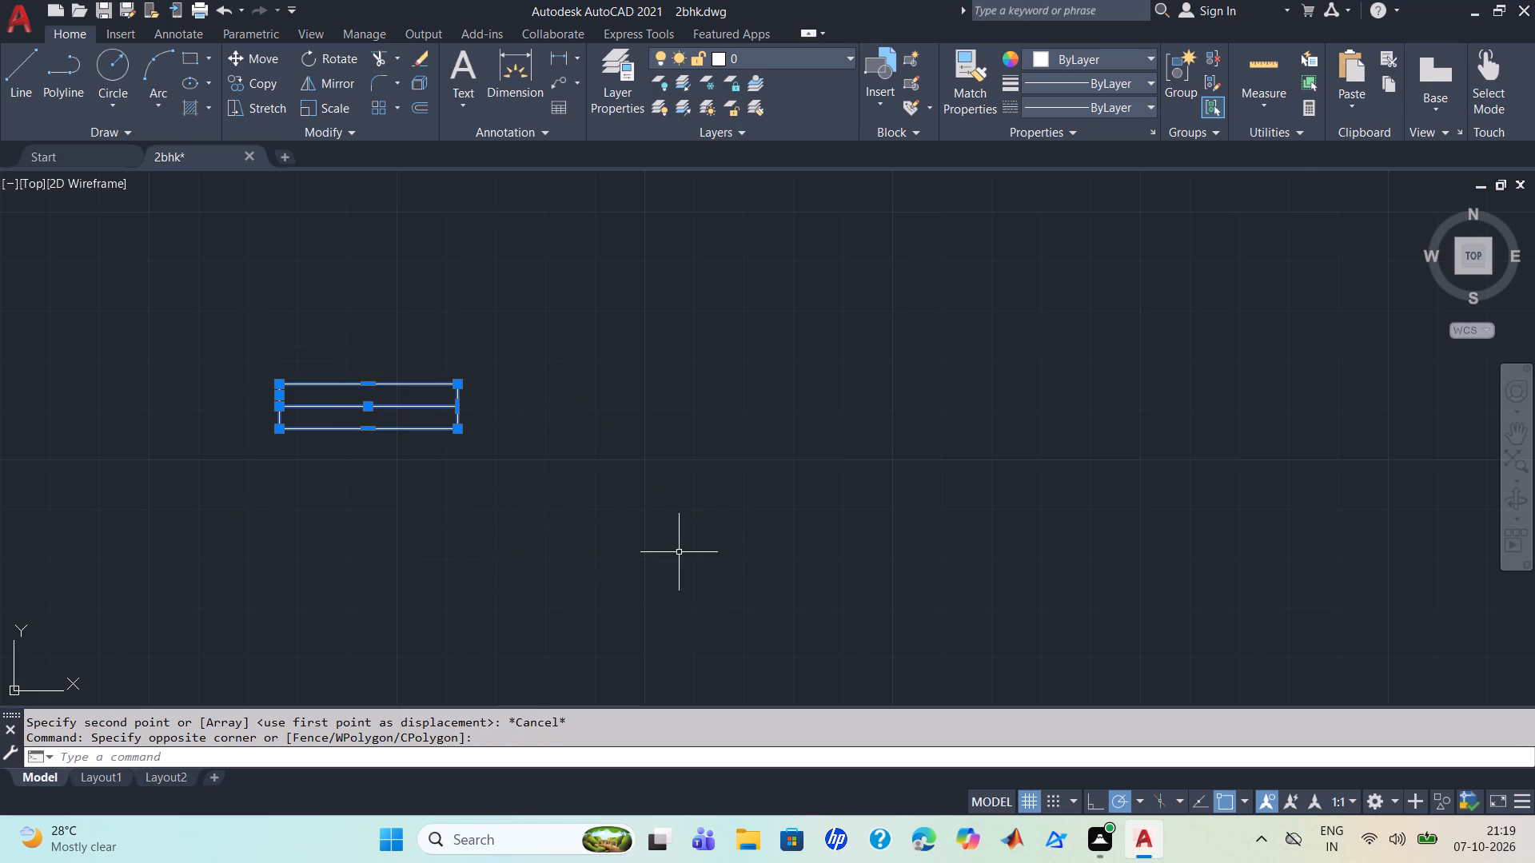
{"action": "scroll", "coordinate": [679, 552], "scroll_direction": "up", "scroll_amount": 2}
{"action": "middle_click_drag", "start_coordinate": [406, 437], "coordinate": [855, 645]}
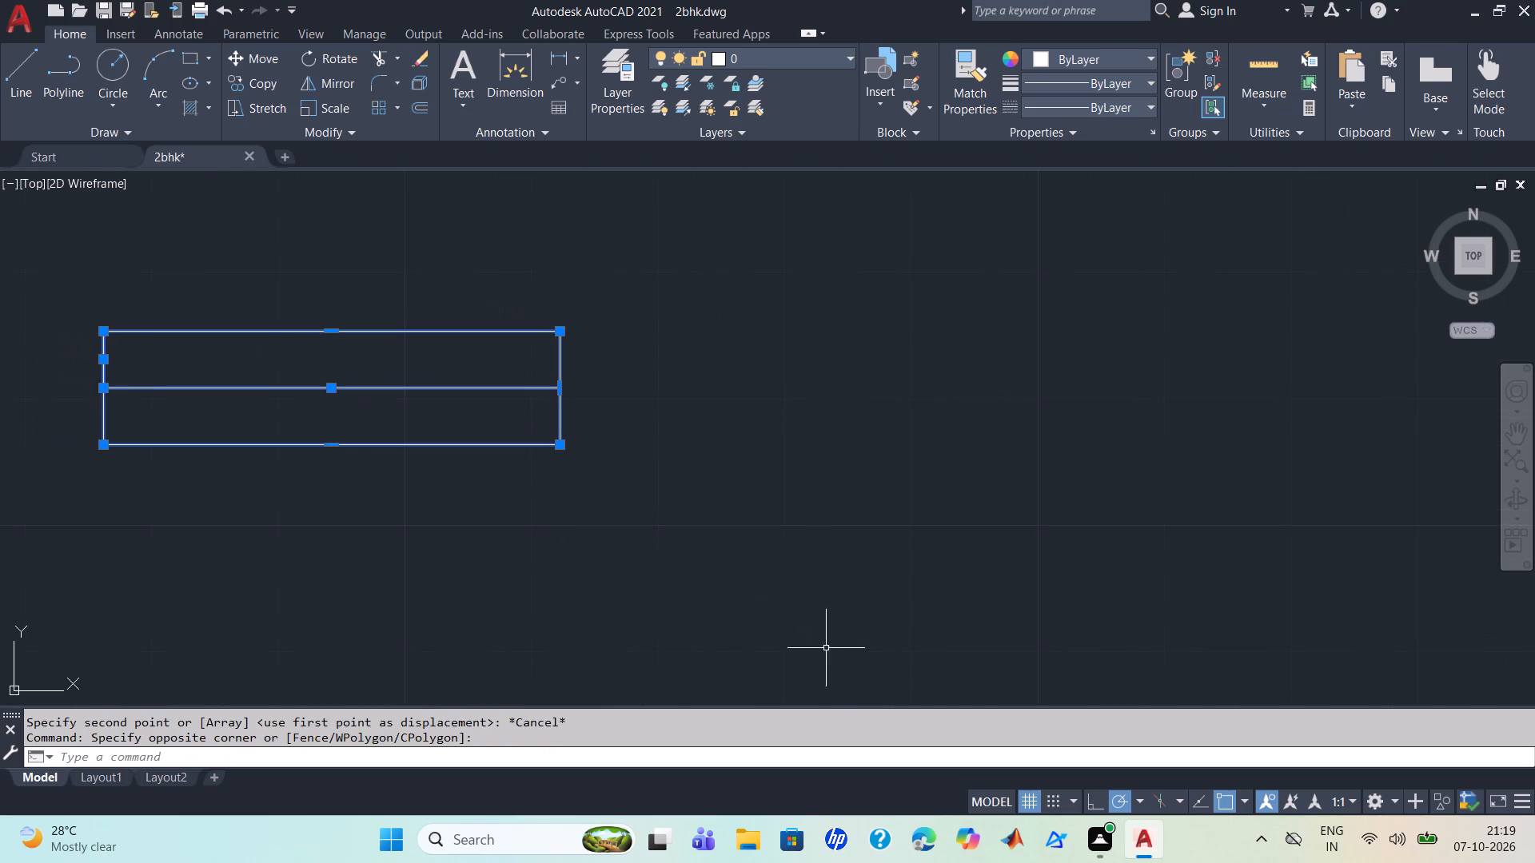
{"action": "left_click_drag", "start_coordinate": [604, 523], "coordinate": [576, 520]}
{"action": "type", "text": "co"}
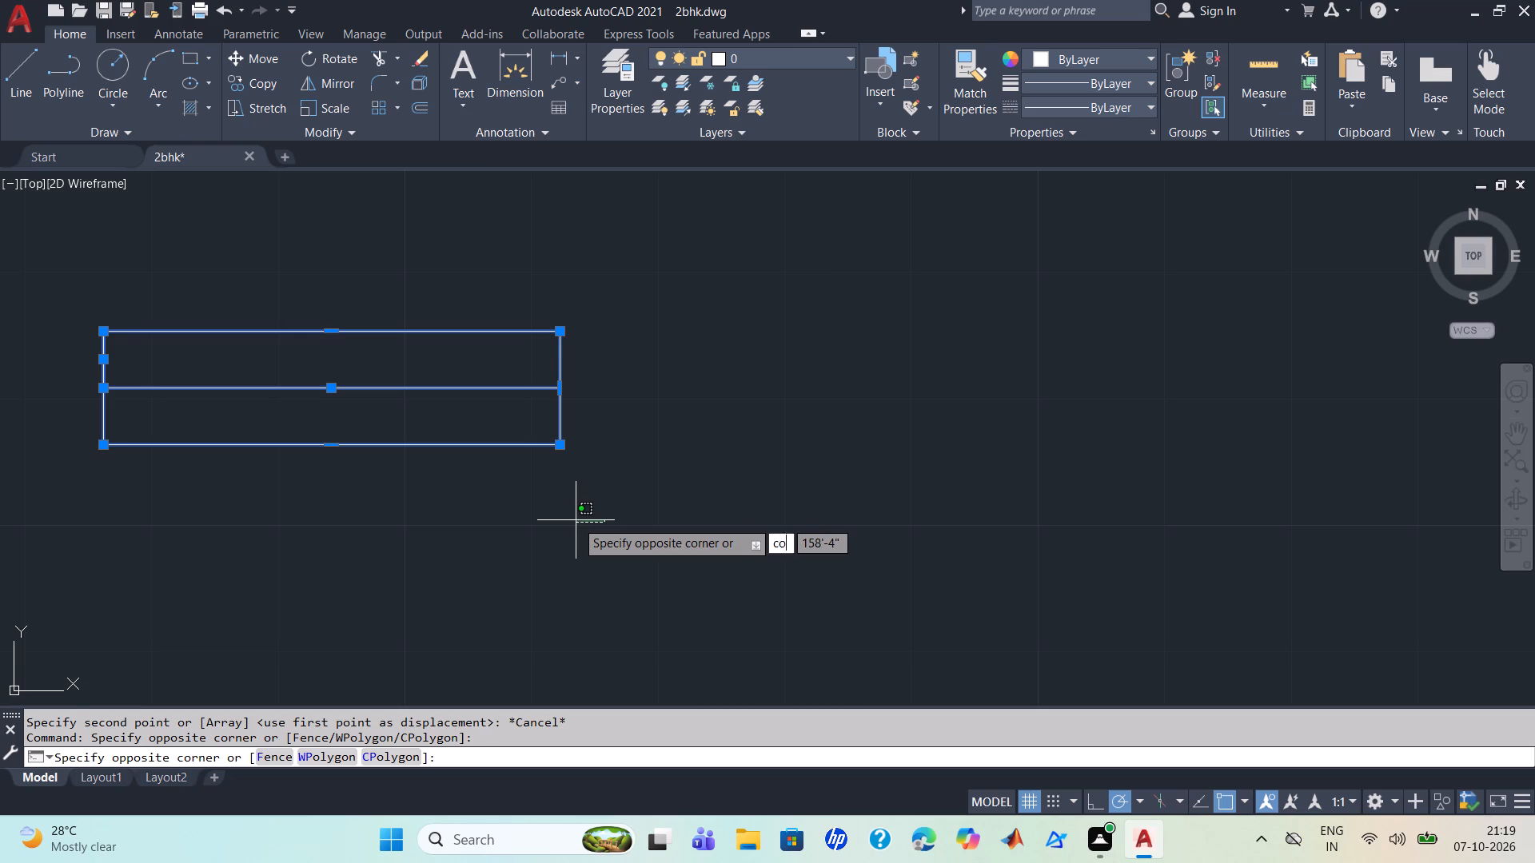
{"action": "key", "text": "Return"}
{"action": "scroll", "coordinate": [576, 520], "scroll_direction": "down", "scroll_amount": 2}
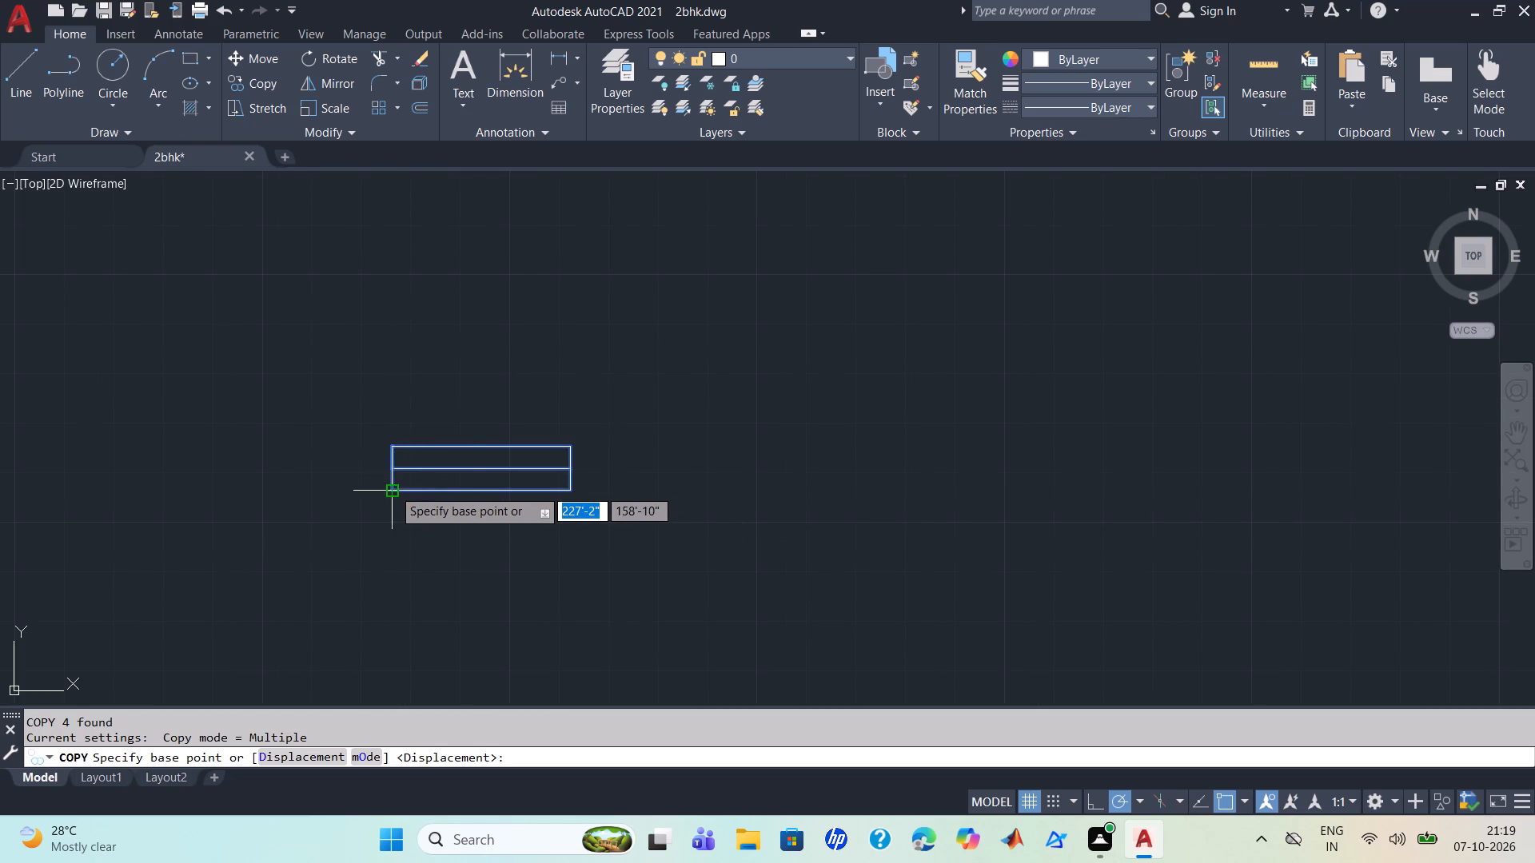
{"action": "left_click", "coordinate": [393, 488]}
{"action": "scroll", "coordinate": [208, 381], "scroll_direction": "down", "scroll_amount": 3}
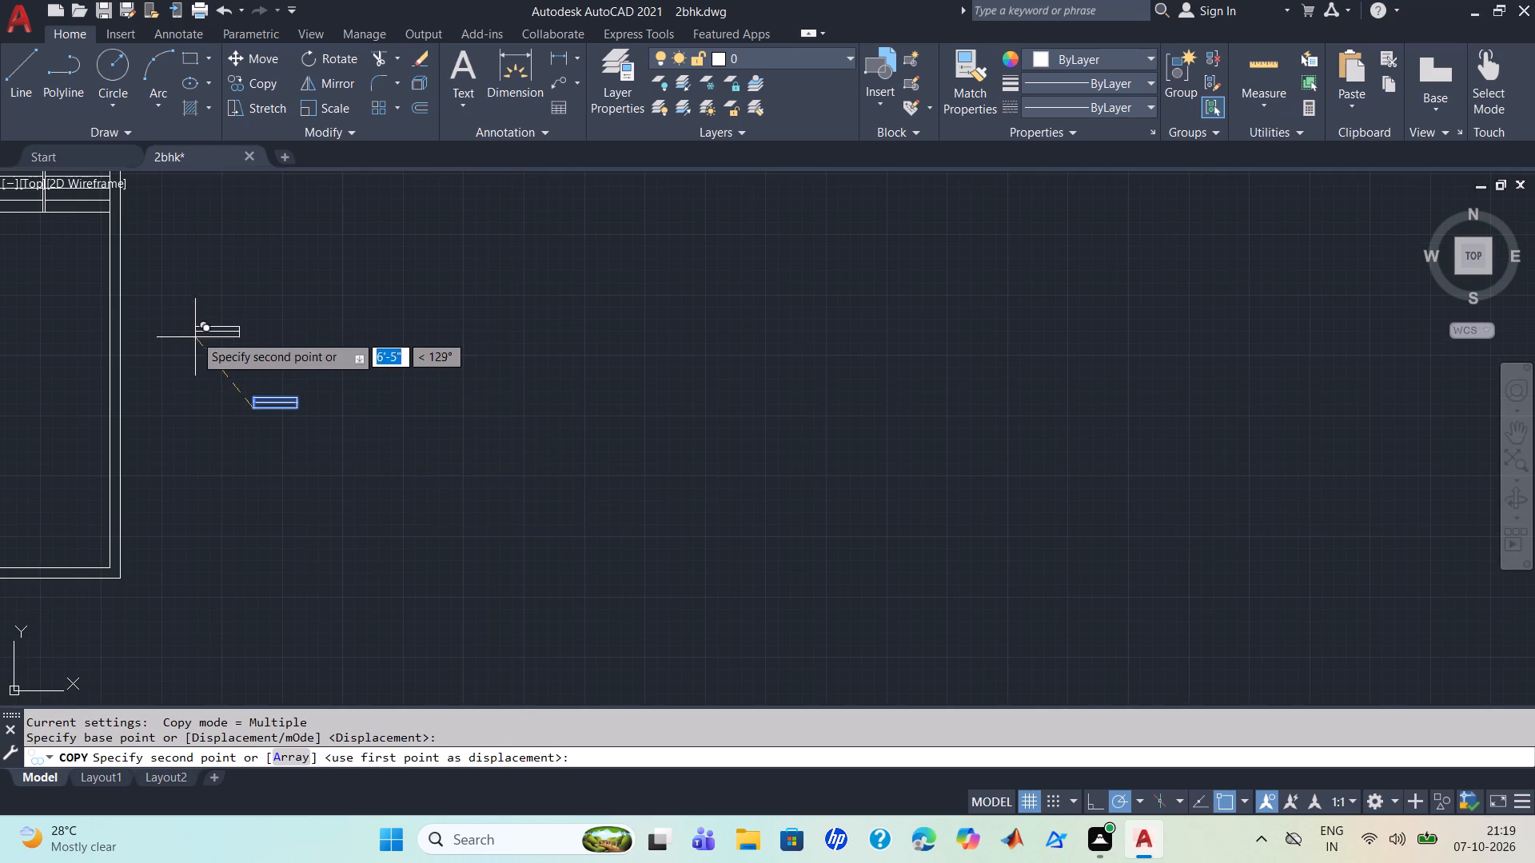
{"action": "middle_click_drag", "start_coordinate": [193, 330], "coordinate": [1000, 732]}
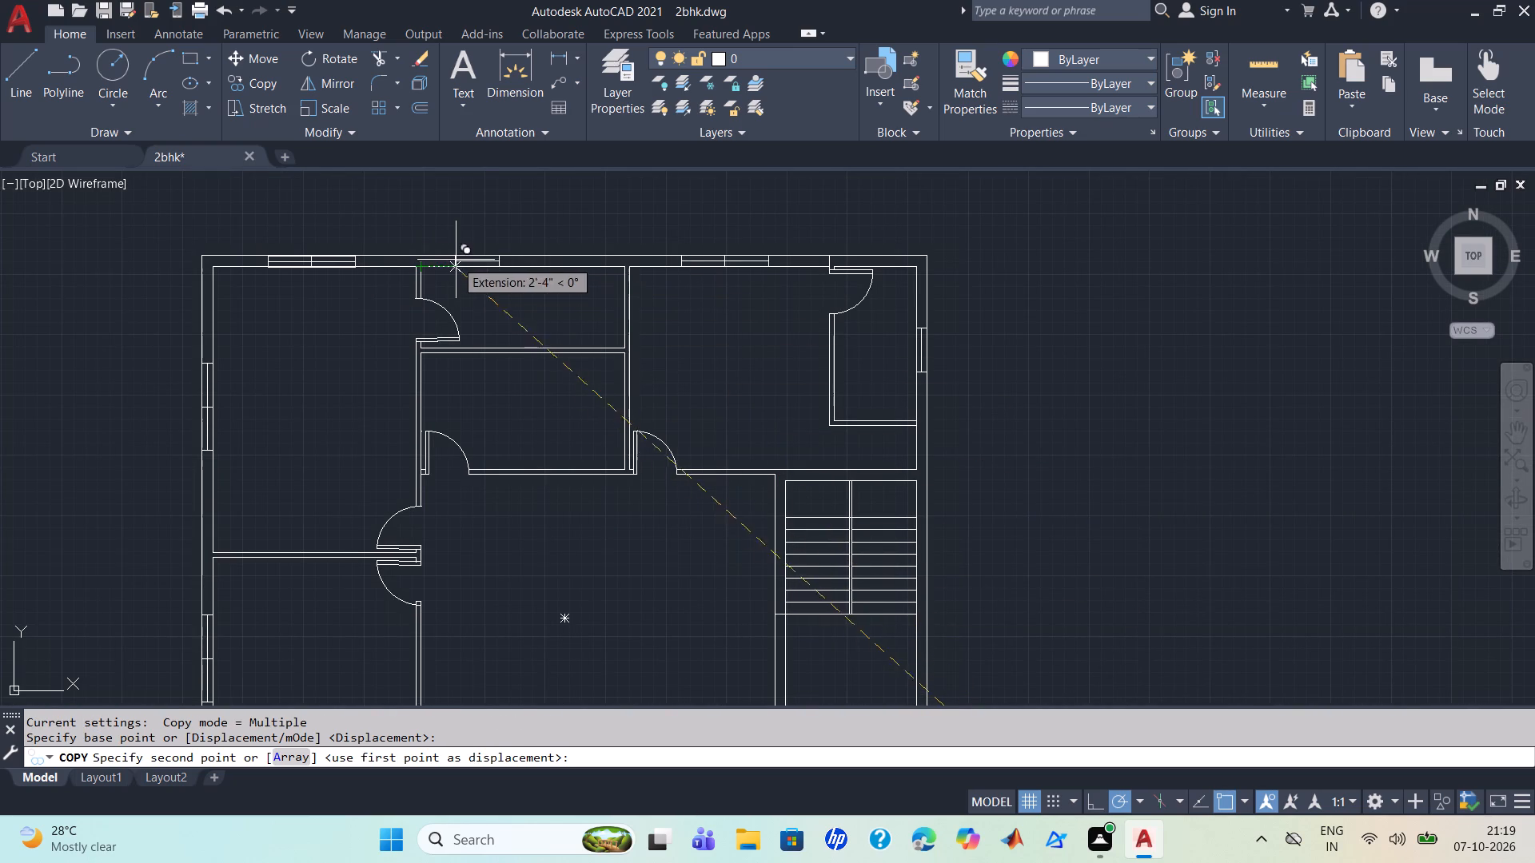
{"action": "scroll", "coordinate": [504, 261], "scroll_direction": "up", "scroll_amount": 1}
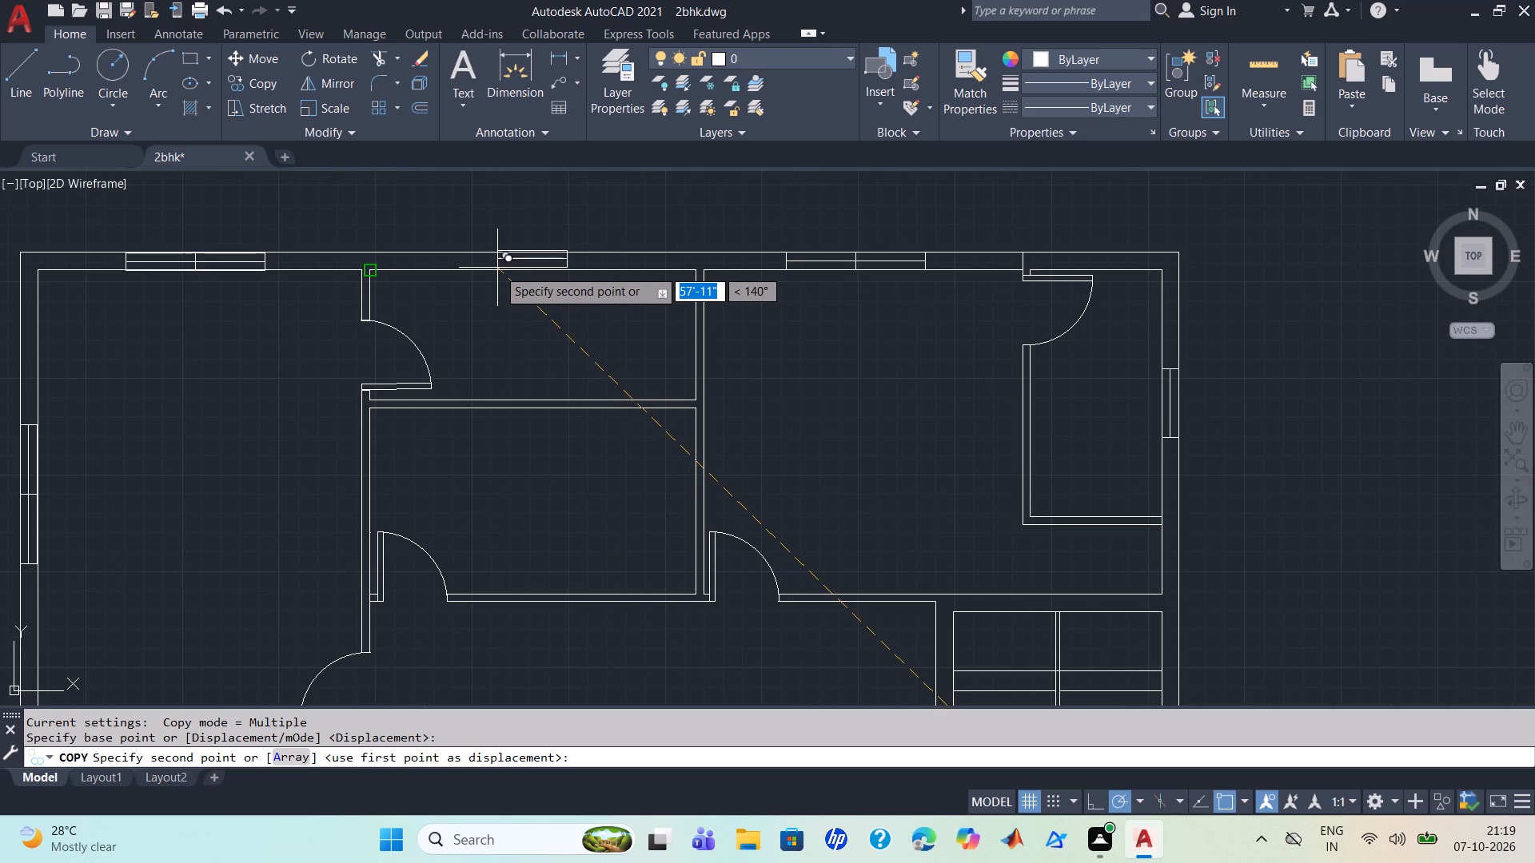
{"action": "left_click", "coordinate": [501, 270]}
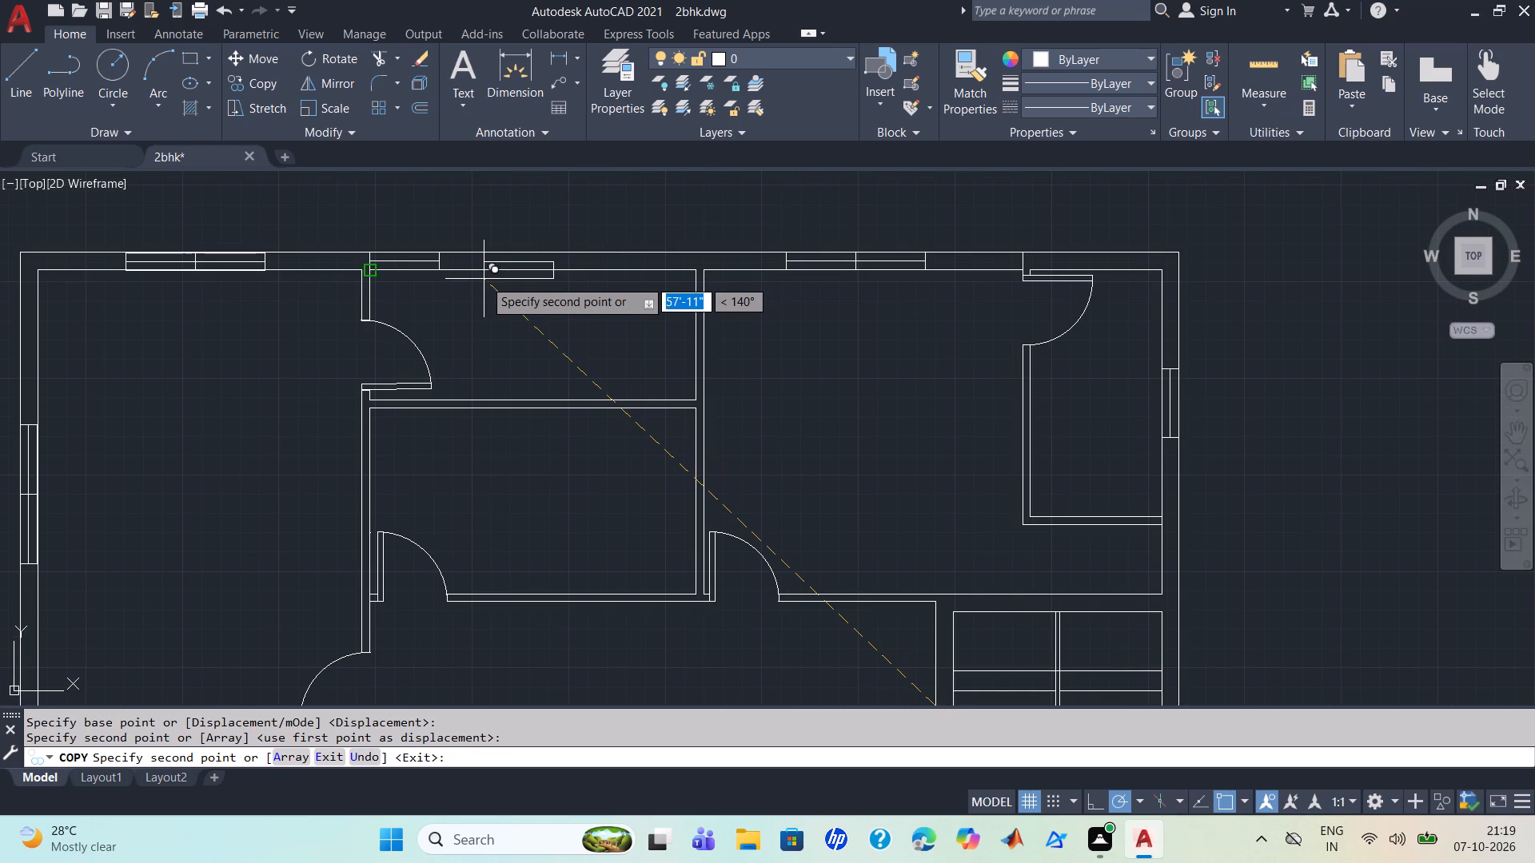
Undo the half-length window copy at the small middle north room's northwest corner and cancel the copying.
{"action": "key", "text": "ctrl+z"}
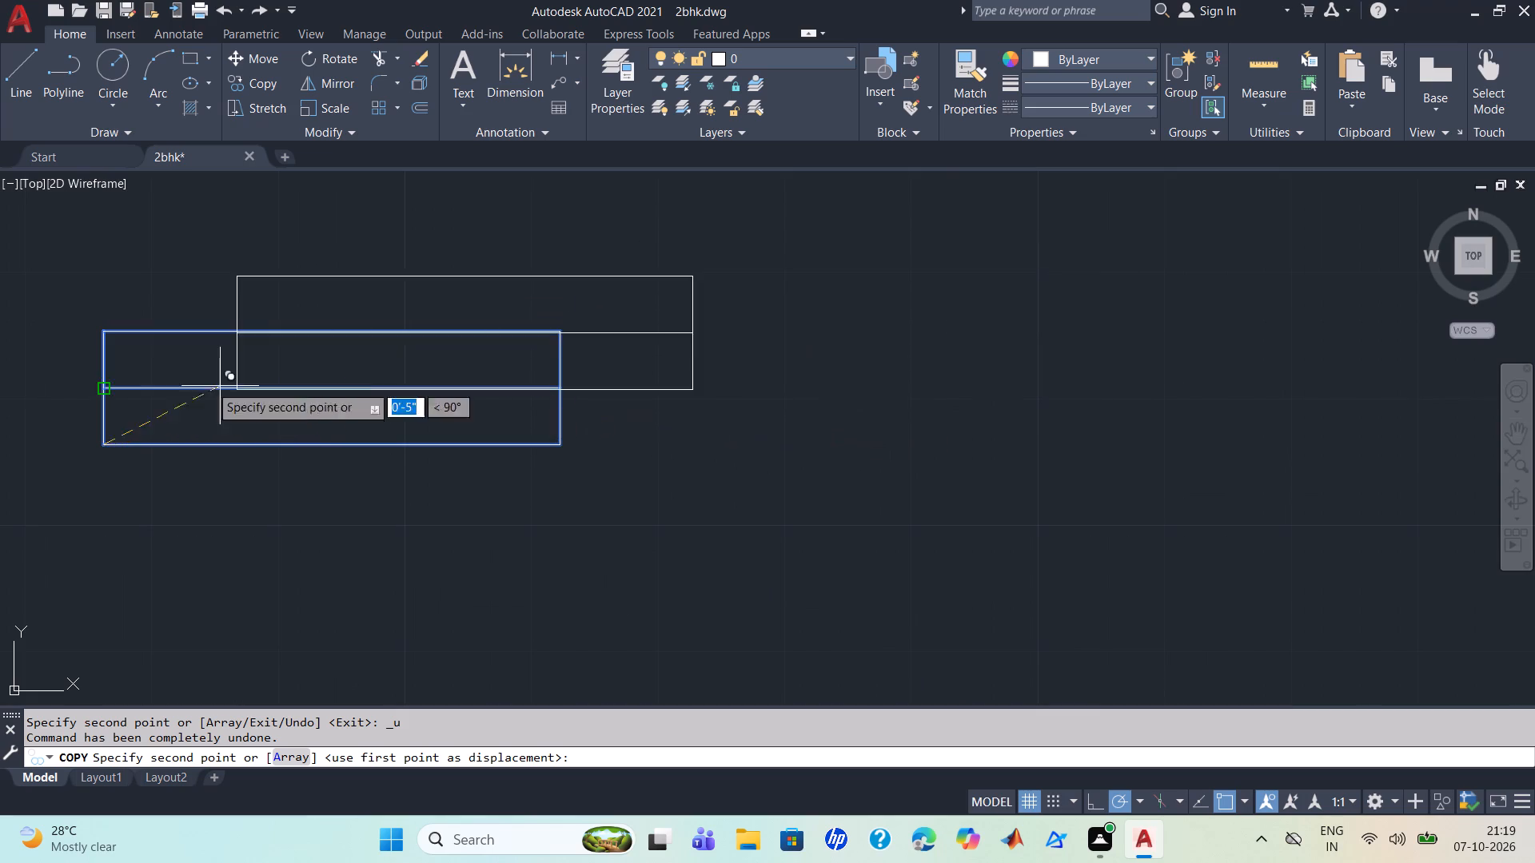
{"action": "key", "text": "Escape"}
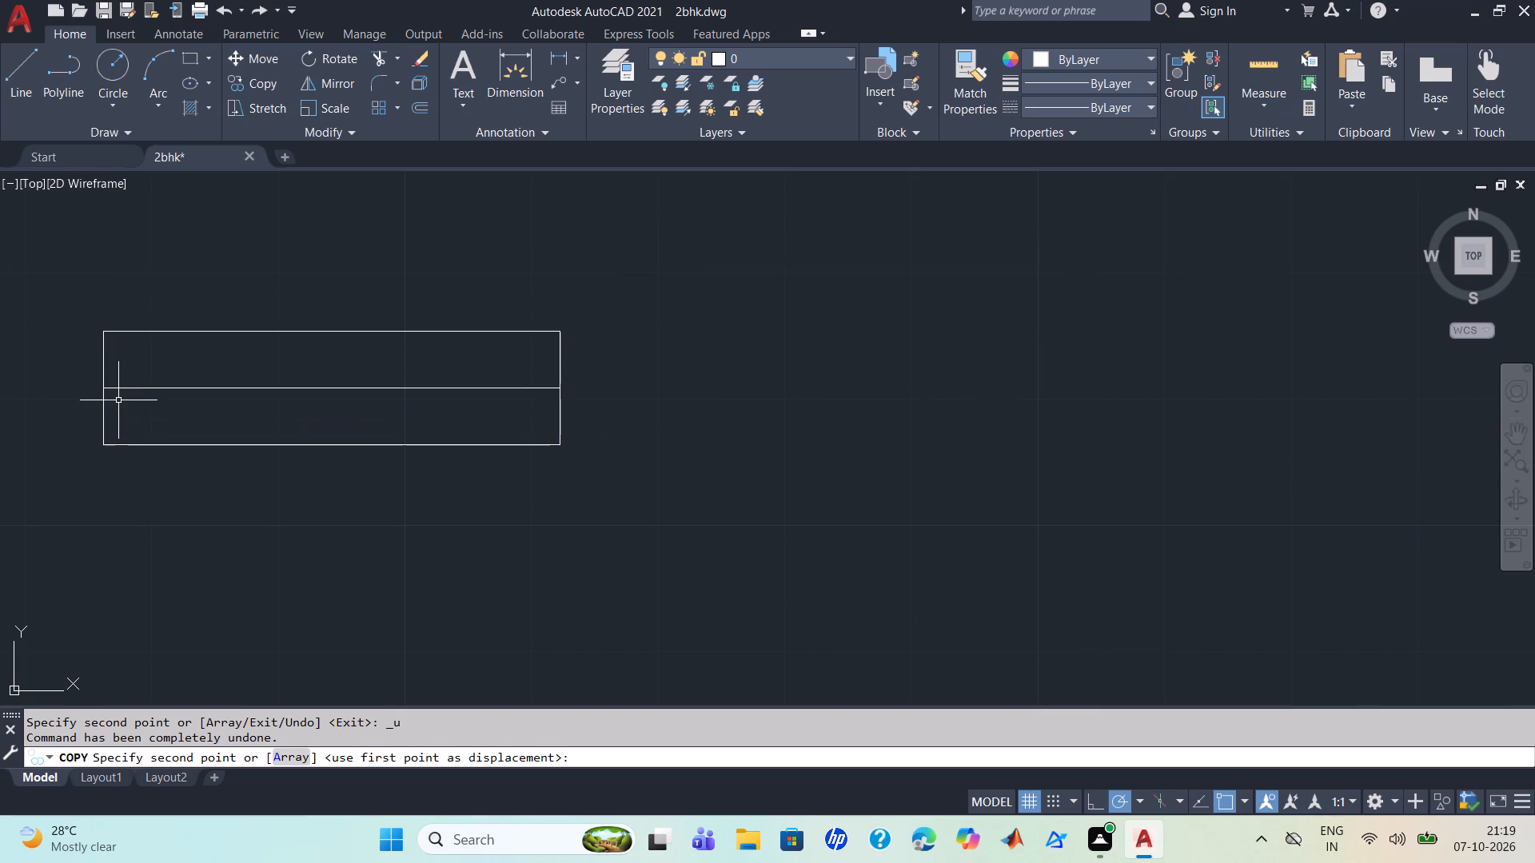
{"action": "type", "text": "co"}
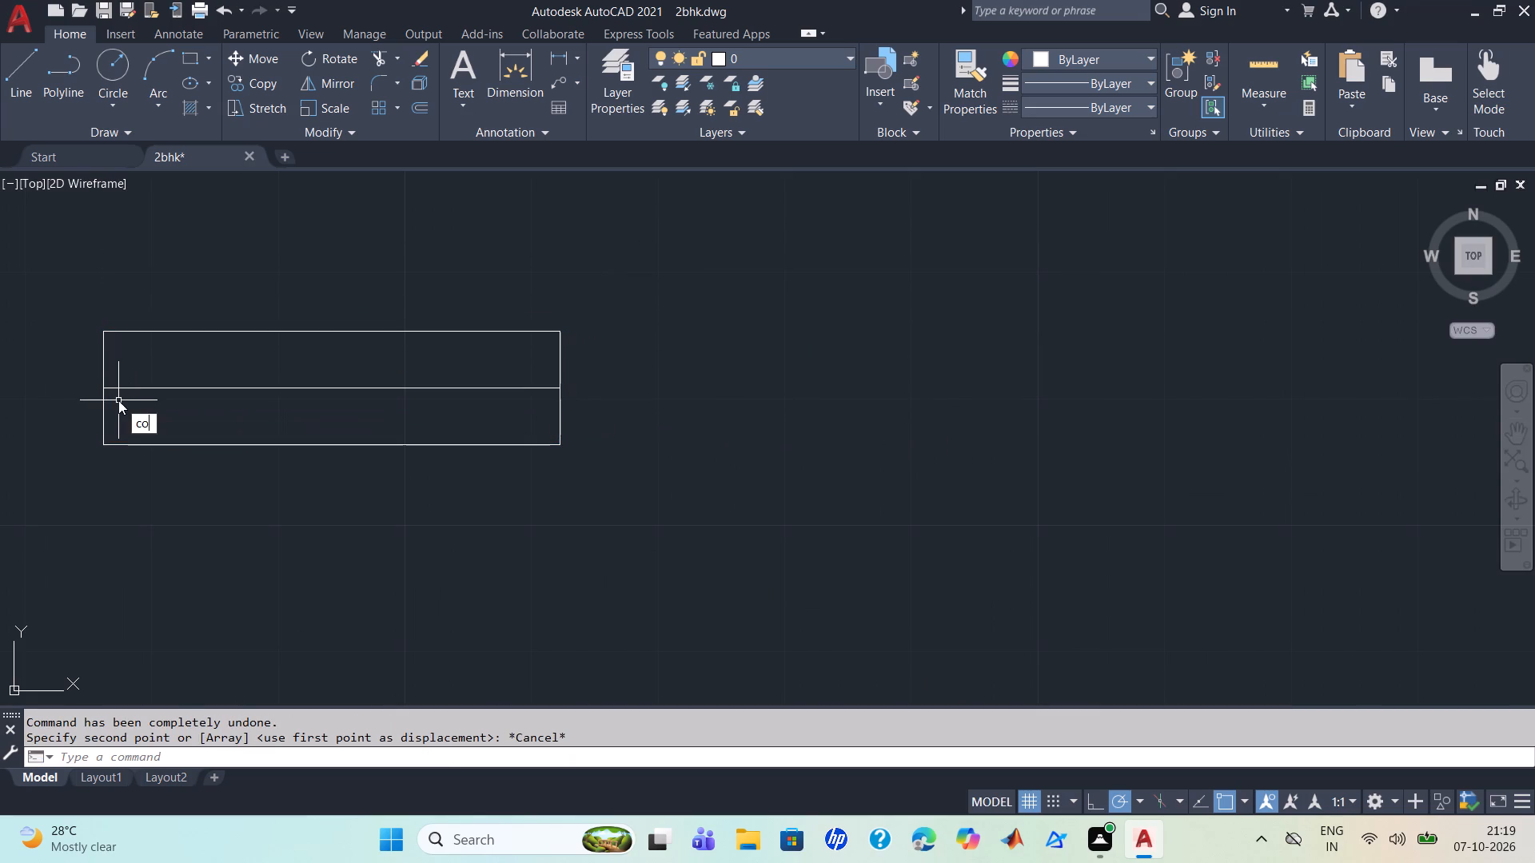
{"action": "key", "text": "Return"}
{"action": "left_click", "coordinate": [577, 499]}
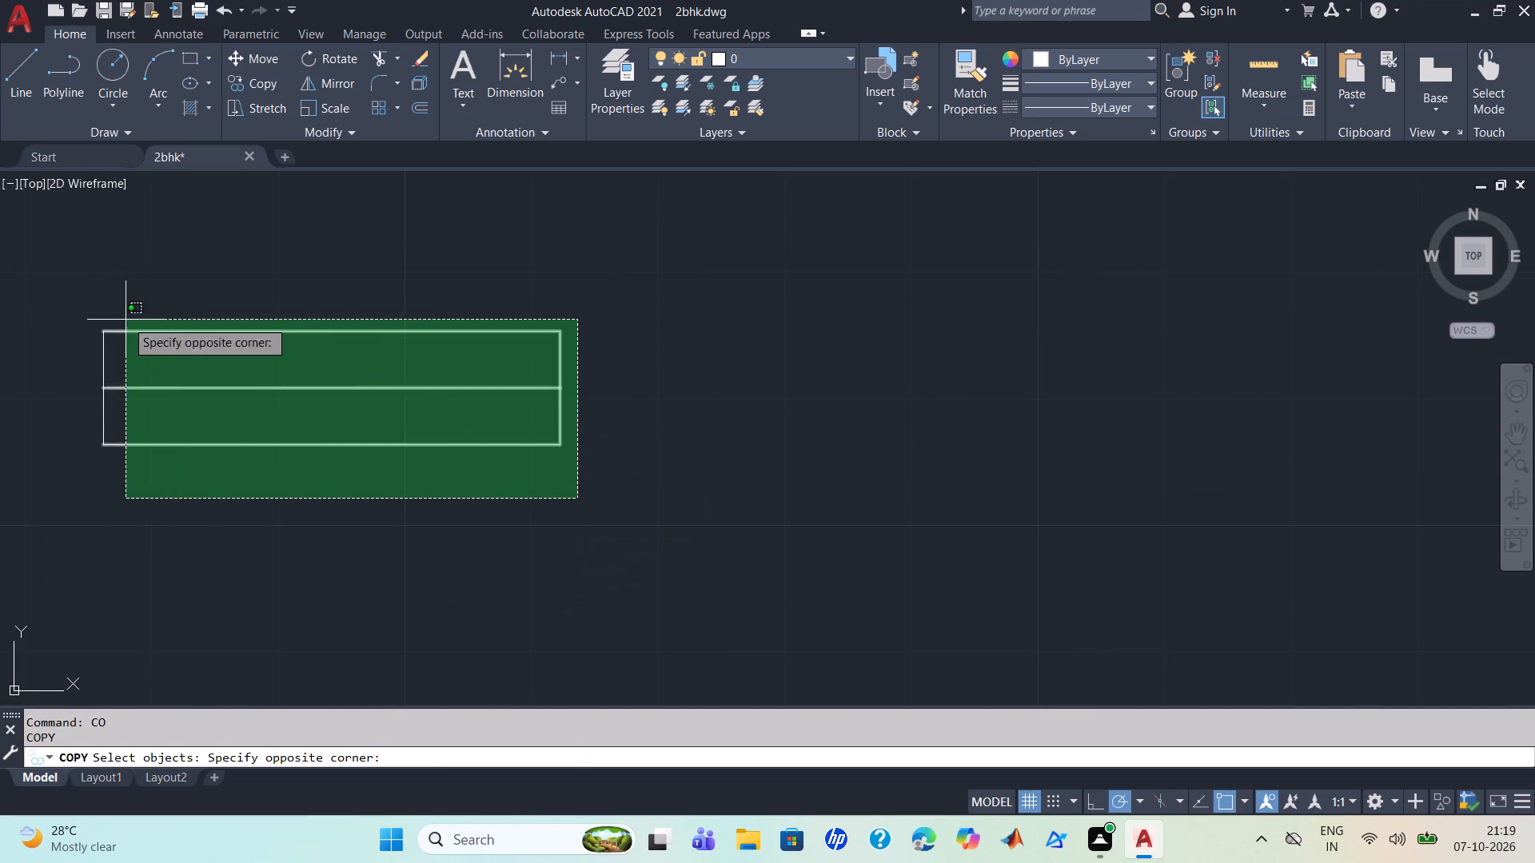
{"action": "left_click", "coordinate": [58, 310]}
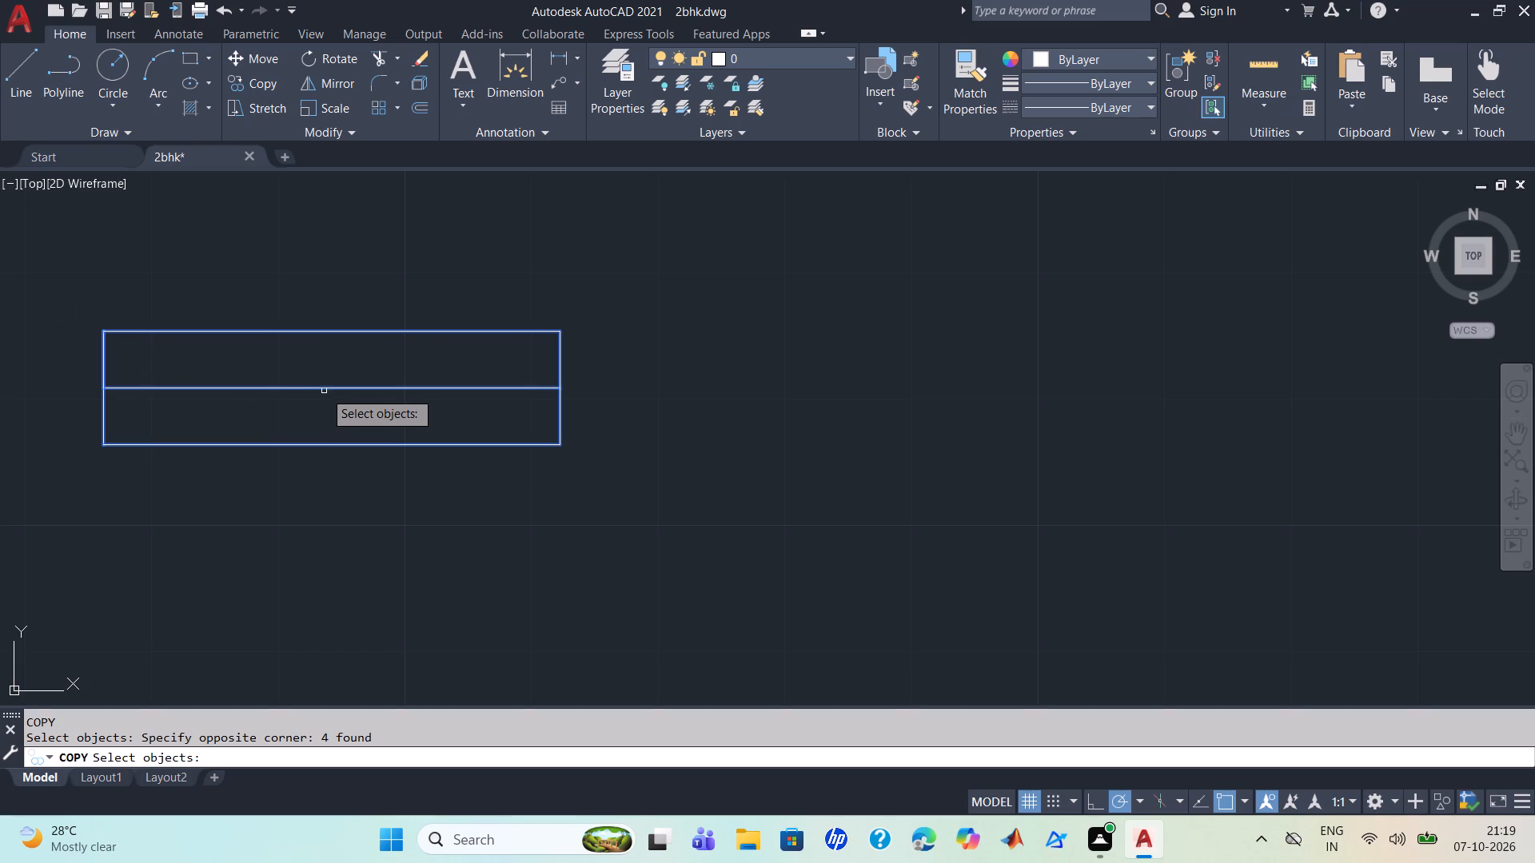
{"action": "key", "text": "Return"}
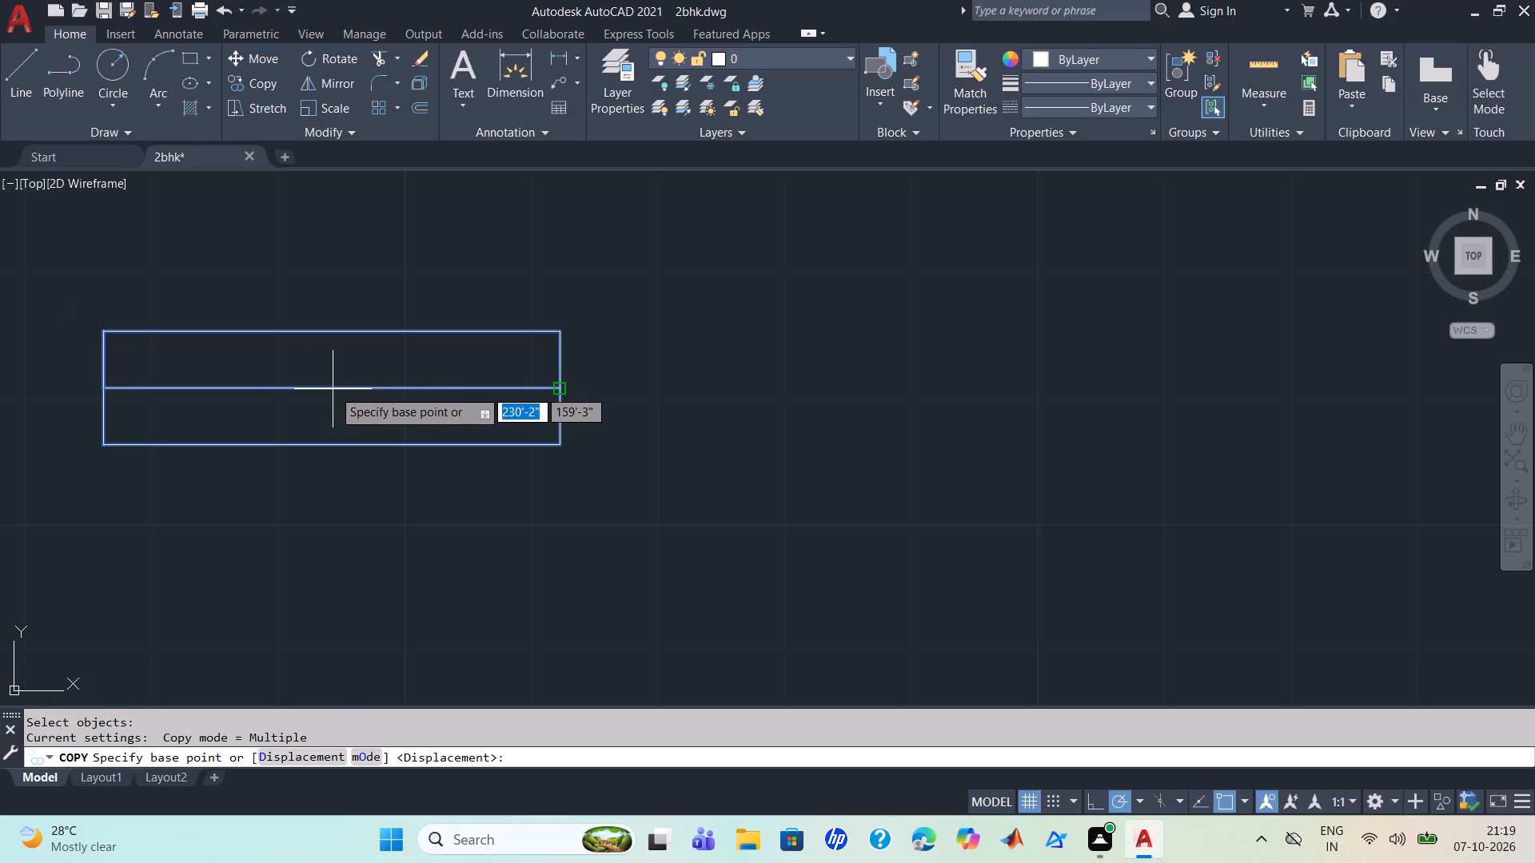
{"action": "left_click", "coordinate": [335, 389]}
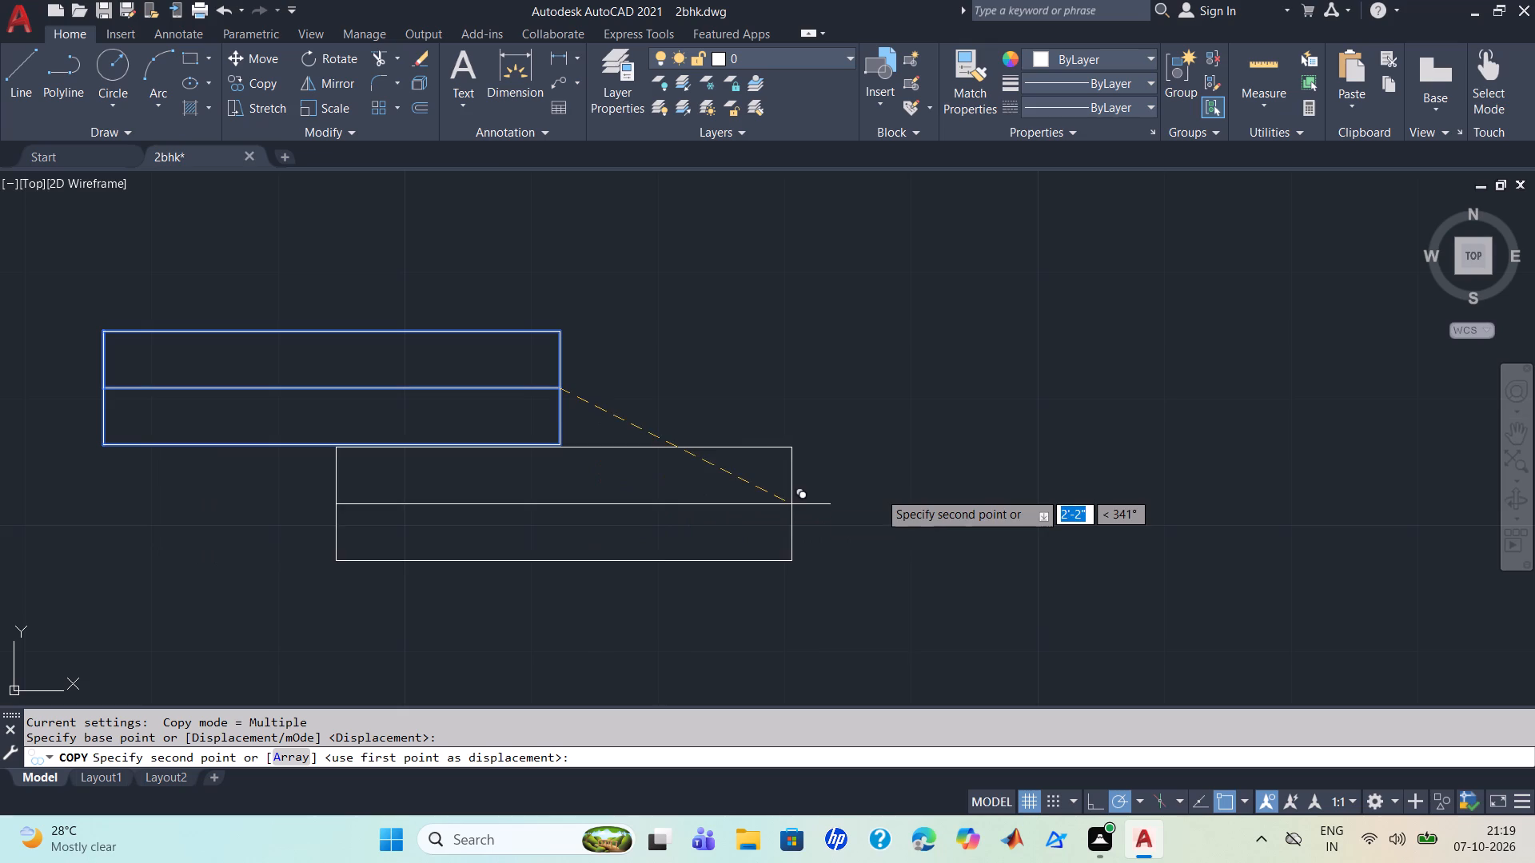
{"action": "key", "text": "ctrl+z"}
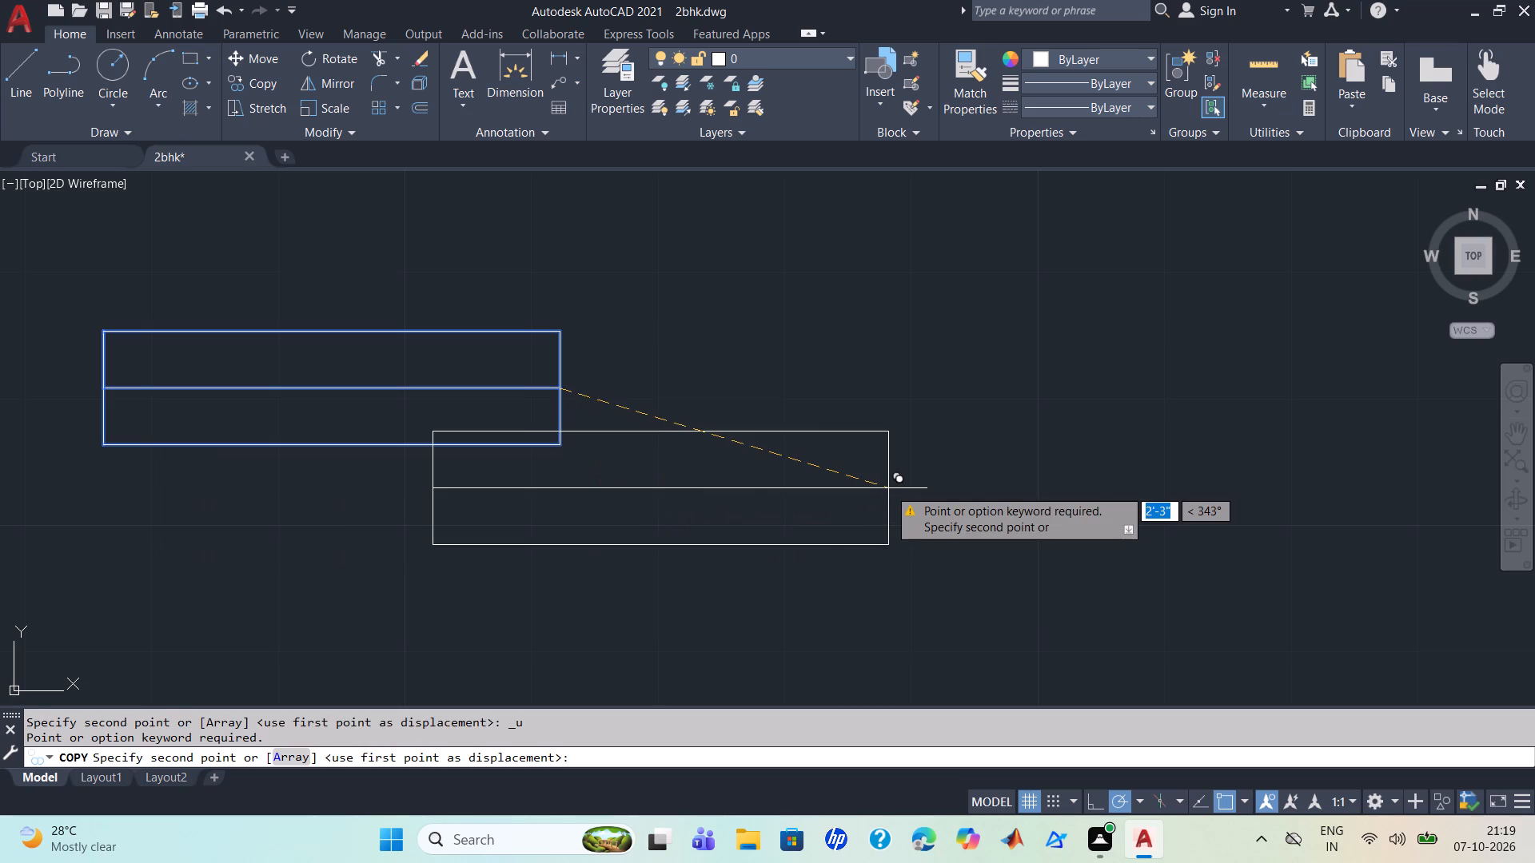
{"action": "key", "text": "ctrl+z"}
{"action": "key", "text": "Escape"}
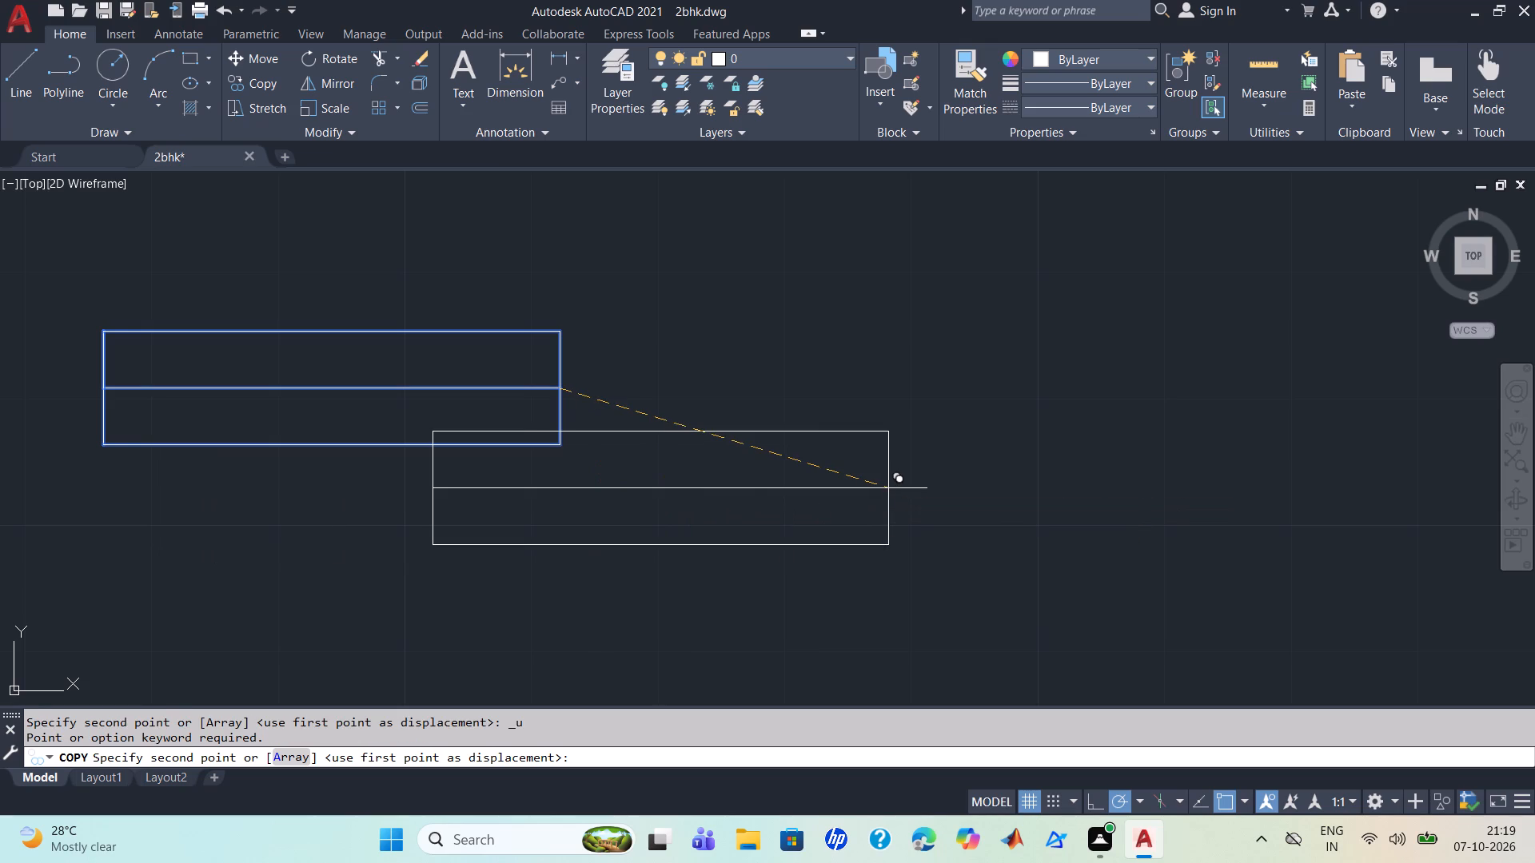
Examine the outer north wall around the small middle north room and the existing windows near the plan's northeast corner.
{"action": "scroll", "coordinate": [888, 488], "scroll_direction": "down", "scroll_amount": 1}
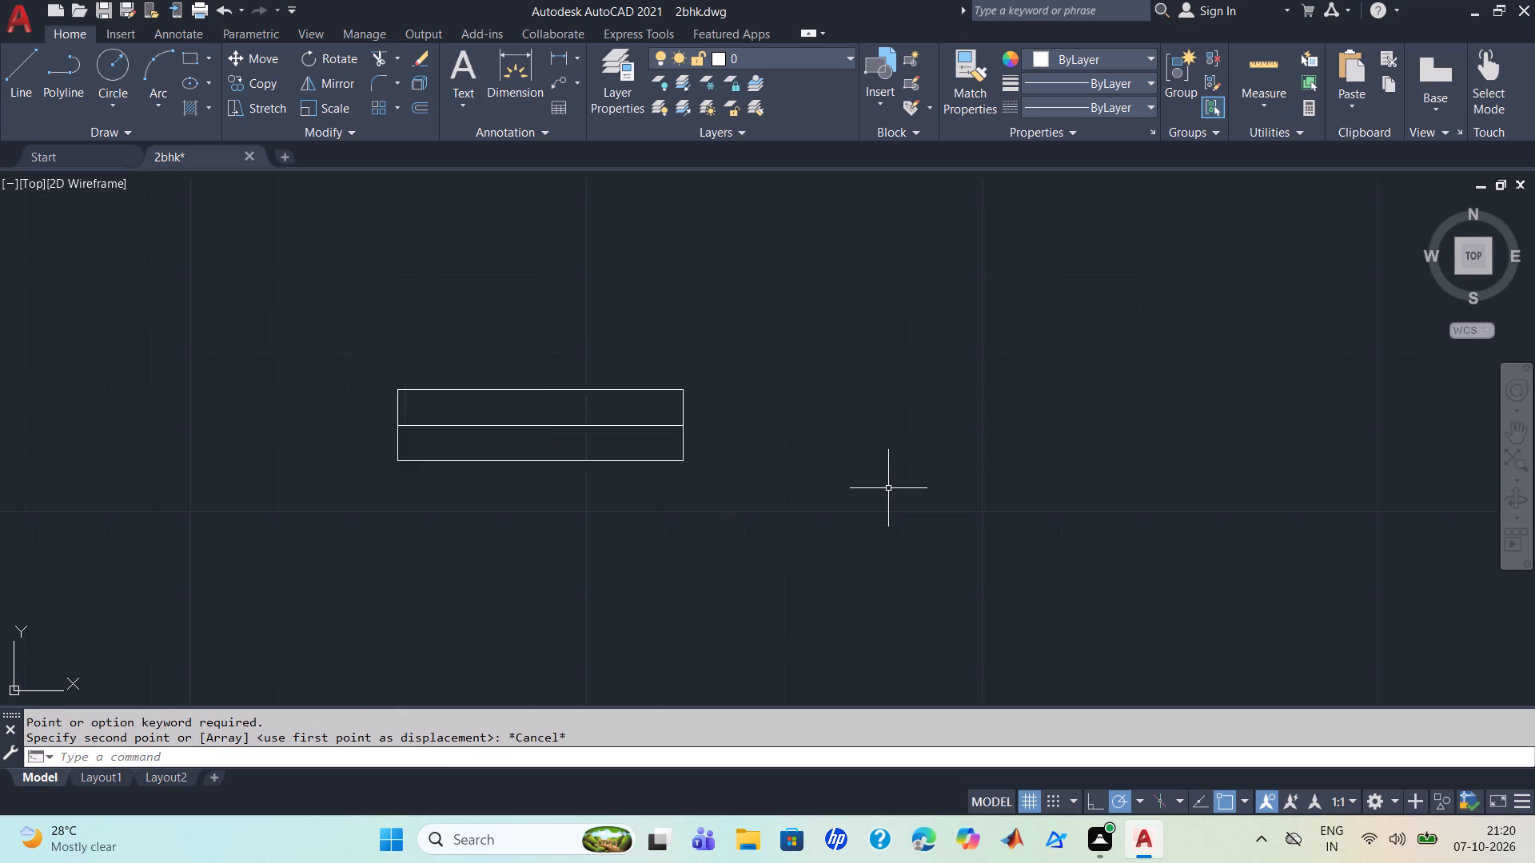
{"action": "scroll", "coordinate": [887, 488], "scroll_direction": "down", "scroll_amount": 7}
{"action": "middle_click_drag", "start_coordinate": [906, 423], "coordinate": [897, 408]}
{"action": "scroll", "coordinate": [897, 408], "scroll_direction": "up", "scroll_amount": 3}
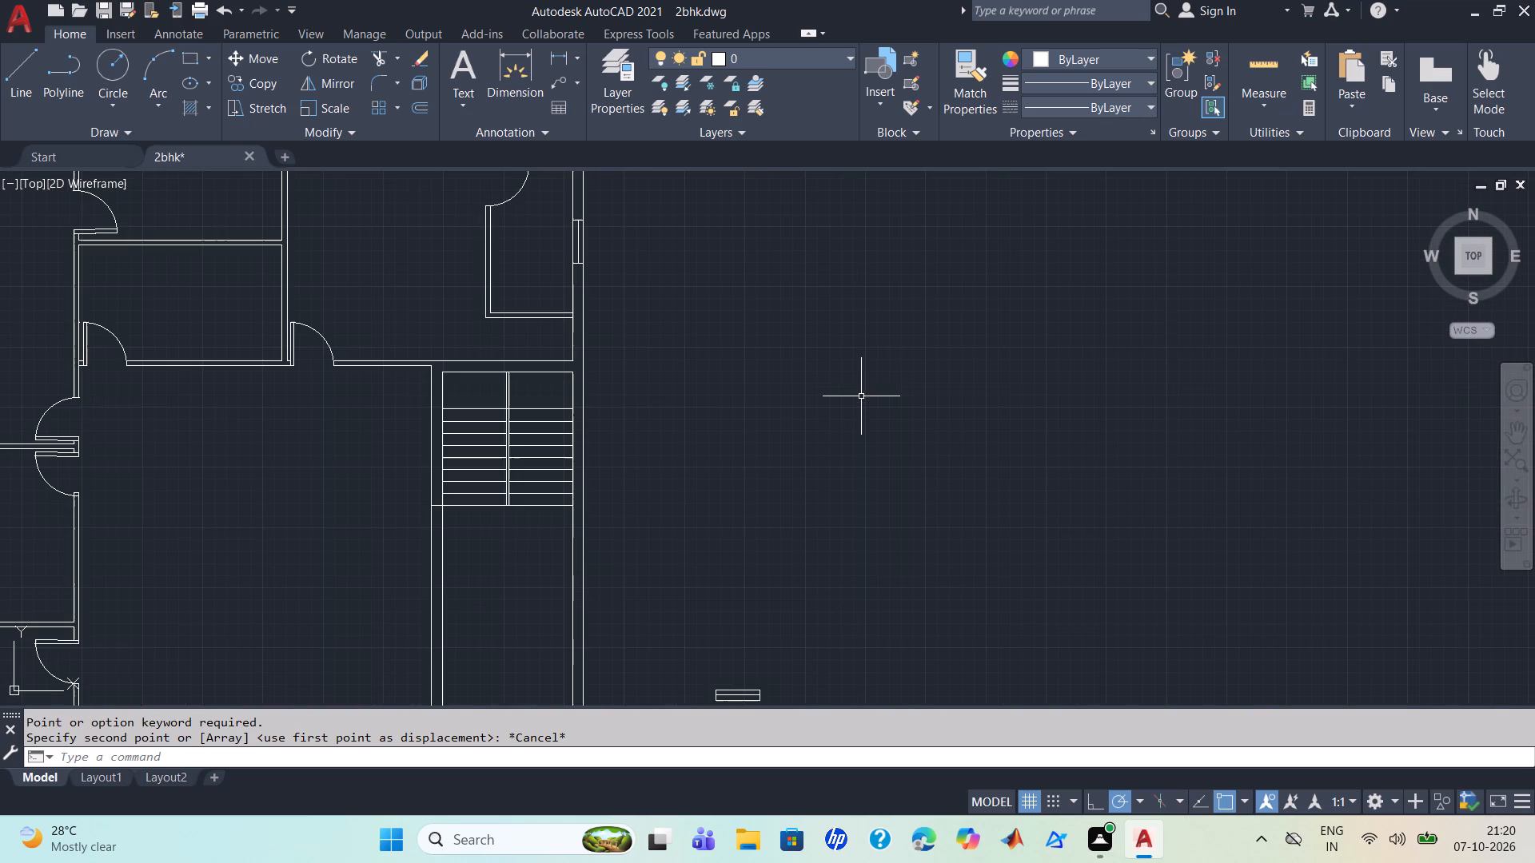
{"action": "scroll", "coordinate": [842, 427], "scroll_direction": "down", "scroll_amount": 2}
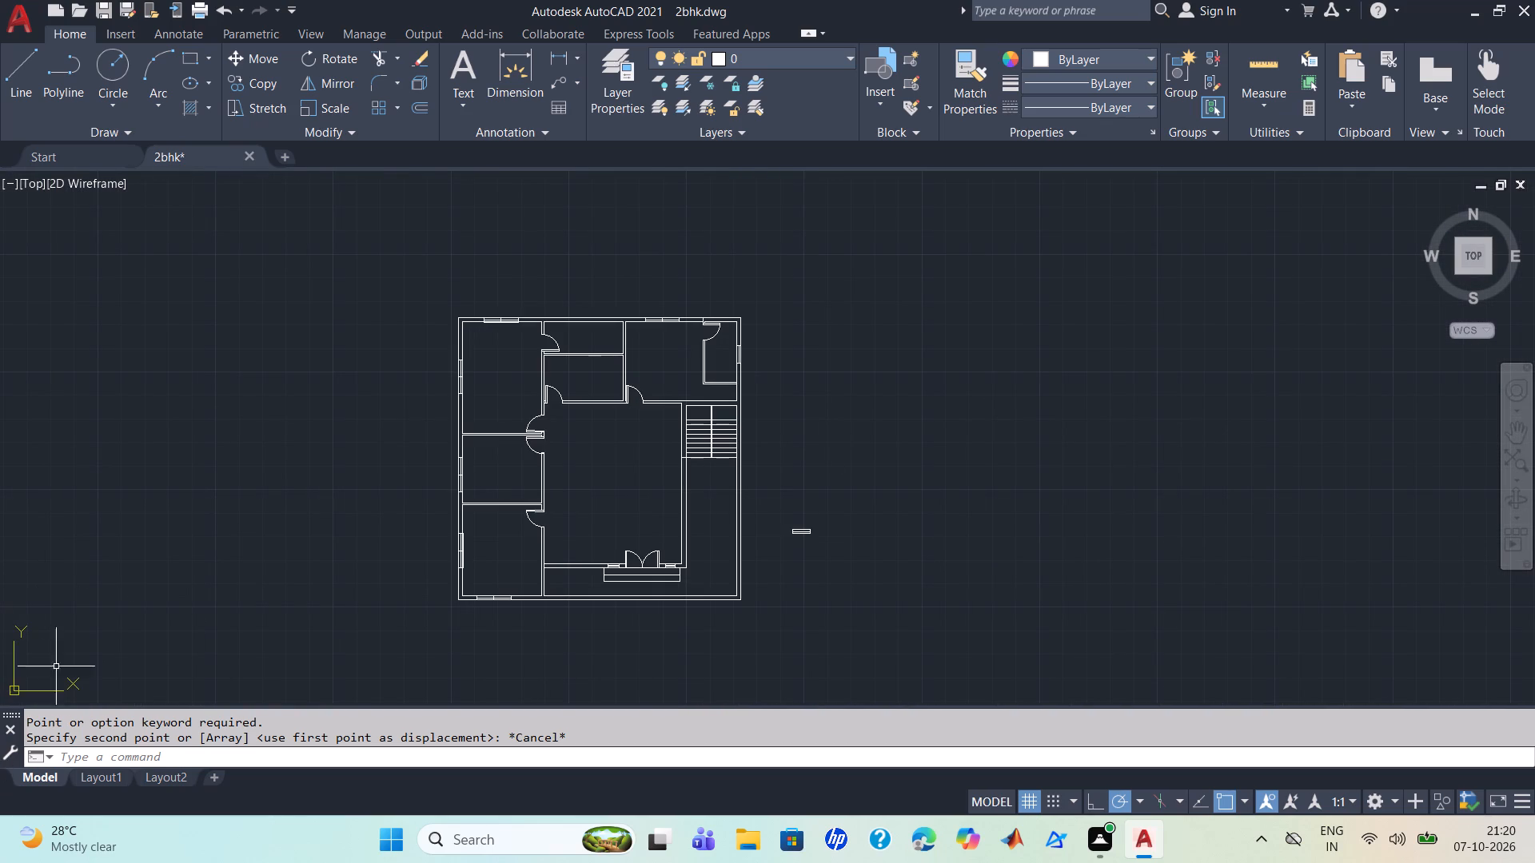
{"action": "scroll", "coordinate": [1062, 857], "scroll_direction": "up", "scroll_amount": 4}
{"action": "scroll", "coordinate": [1047, 523], "scroll_direction": "up", "scroll_amount": 2}
{"action": "middle_click_drag", "start_coordinate": [628, 416], "coordinate": [1166, 794]}
{"action": "scroll", "coordinate": [393, 340], "scroll_direction": "up", "scroll_amount": 1}
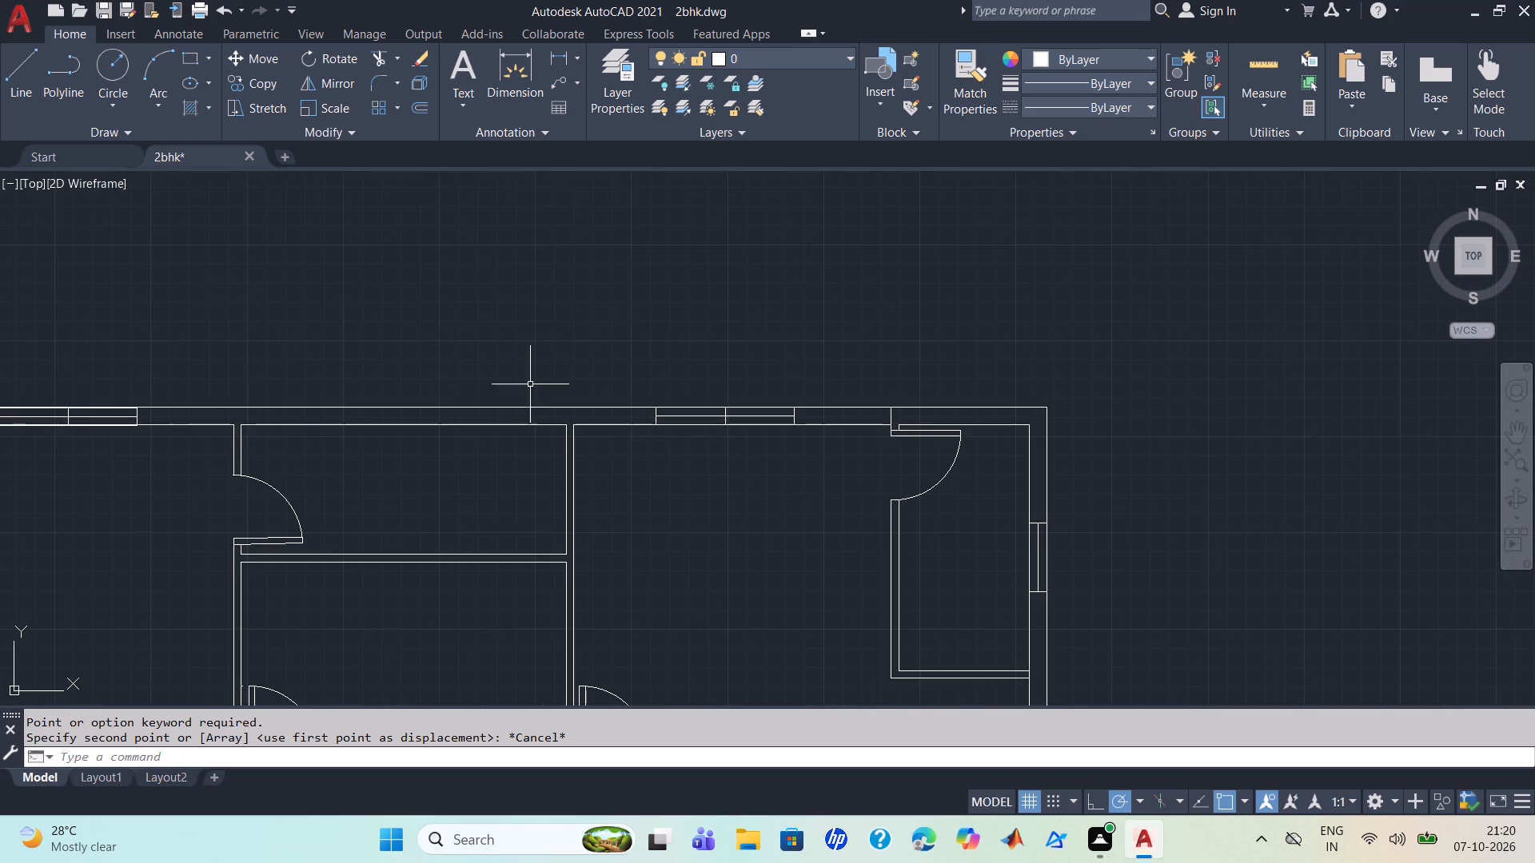
{"action": "scroll", "coordinate": [1078, 582], "scroll_direction": "up", "scroll_amount": 1}
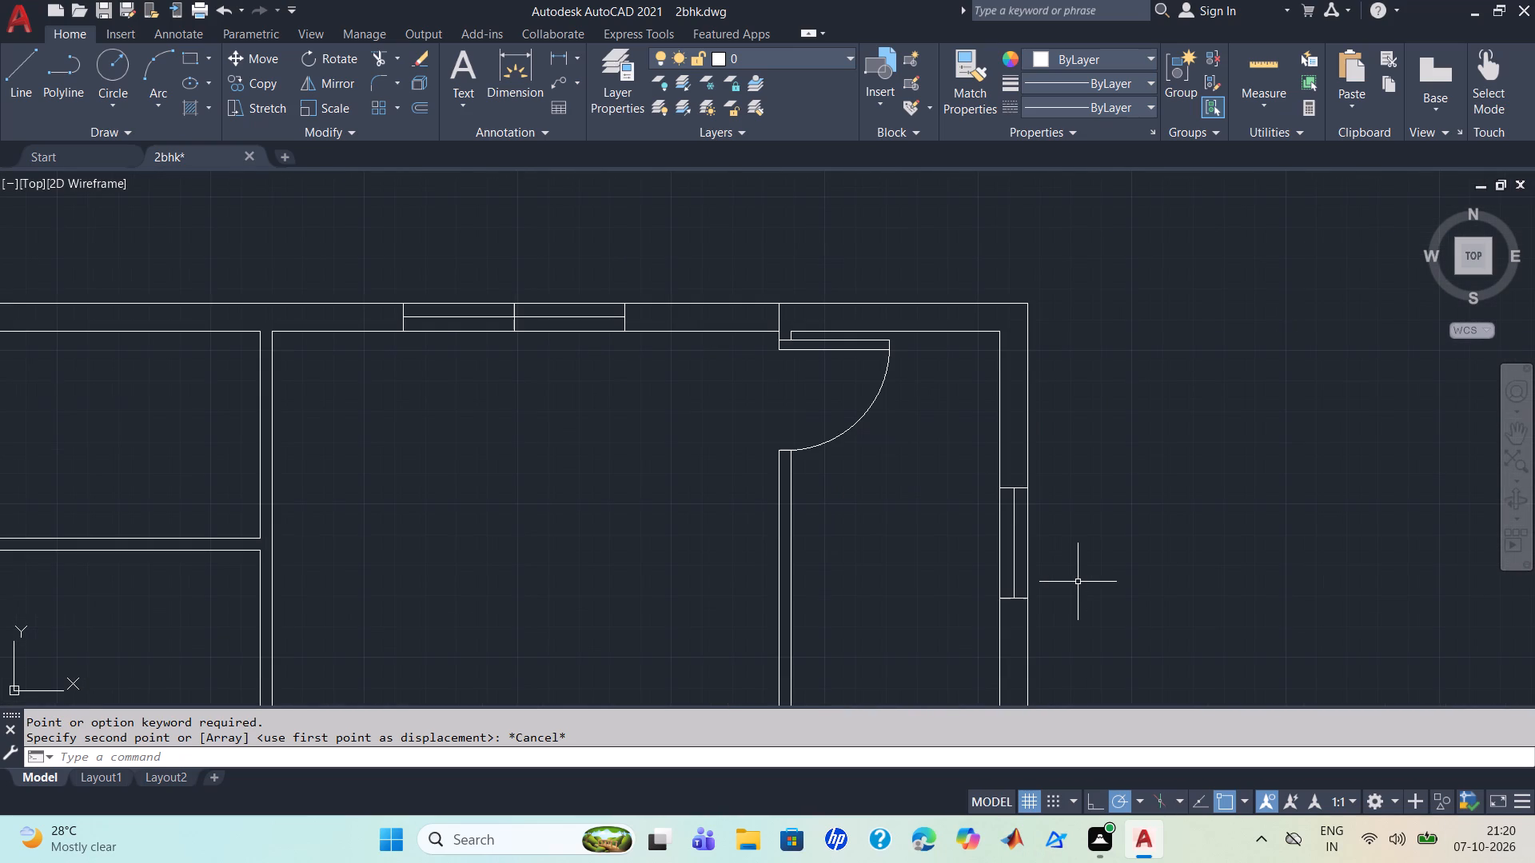
{"action": "scroll", "coordinate": [1078, 582], "scroll_direction": "down", "scroll_amount": 2}
{"action": "middle_click_drag", "start_coordinate": [1156, 593], "coordinate": [1130, 149]}
{"action": "scroll", "coordinate": [1302, 601], "scroll_direction": "up", "scroll_amount": 2}
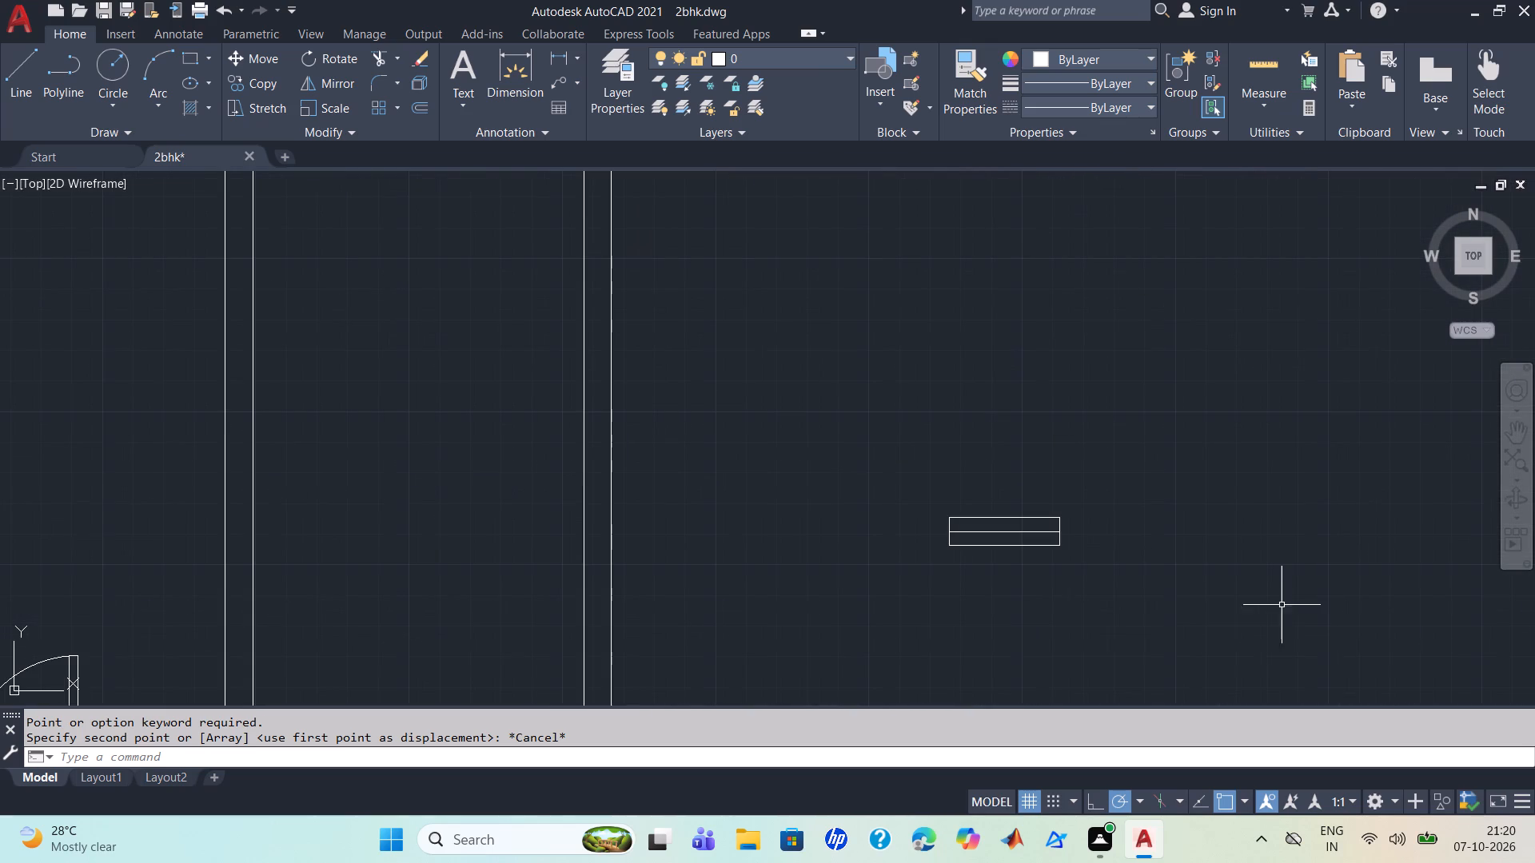
Copy the horizontal half-length window symbol by its west centreline endpoint eastward along its own centreline, placing the copy's west edge near mid-length.
{"action": "left_click", "coordinate": [1108, 595]}
{"action": "left_click", "coordinate": [940, 508]}
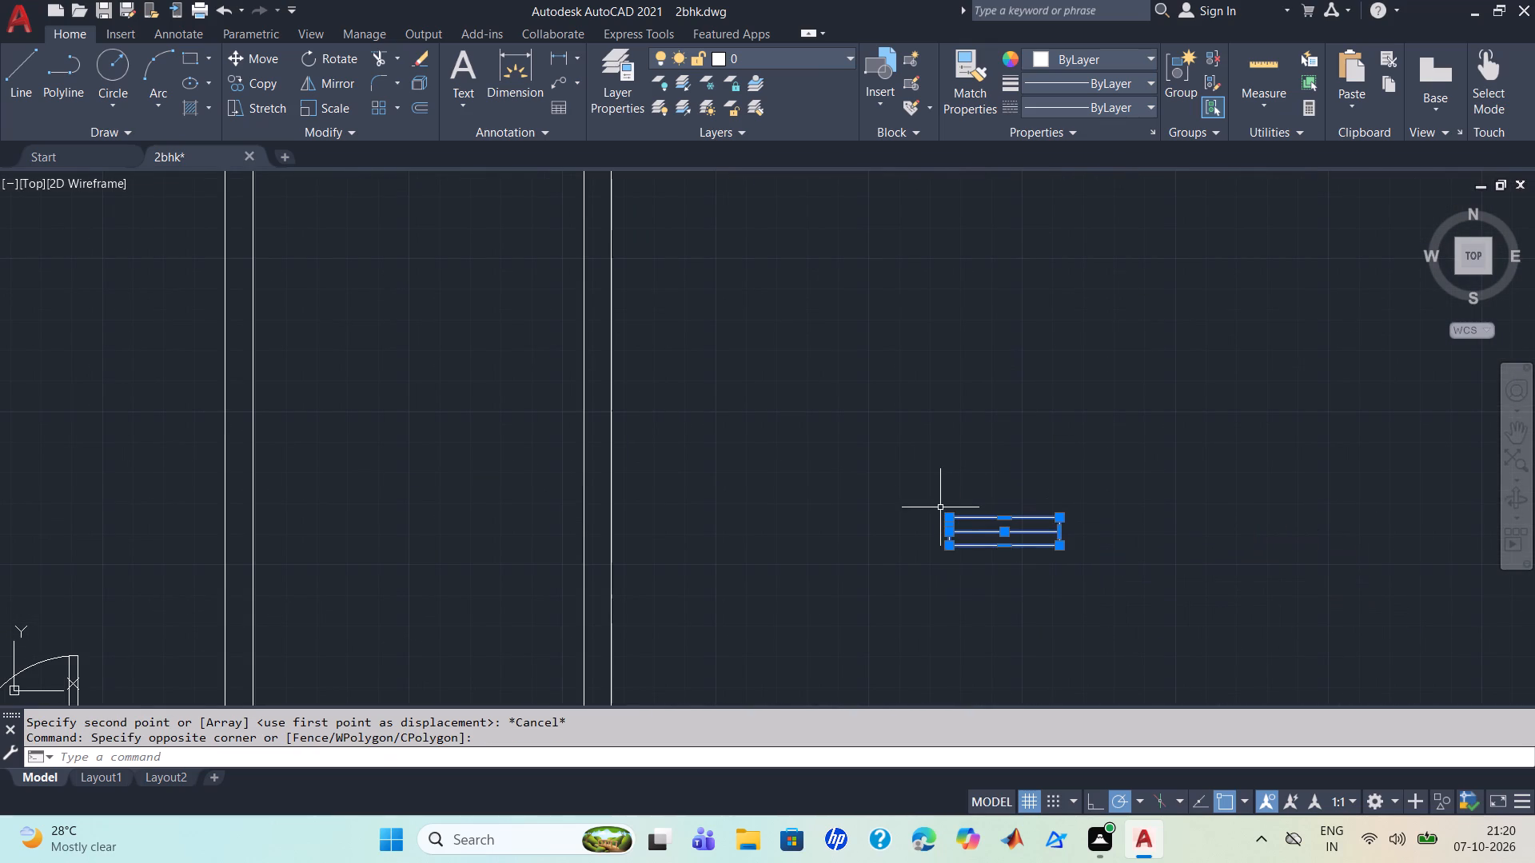
{"action": "scroll", "coordinate": [1095, 558], "scroll_direction": "up", "scroll_amount": 3}
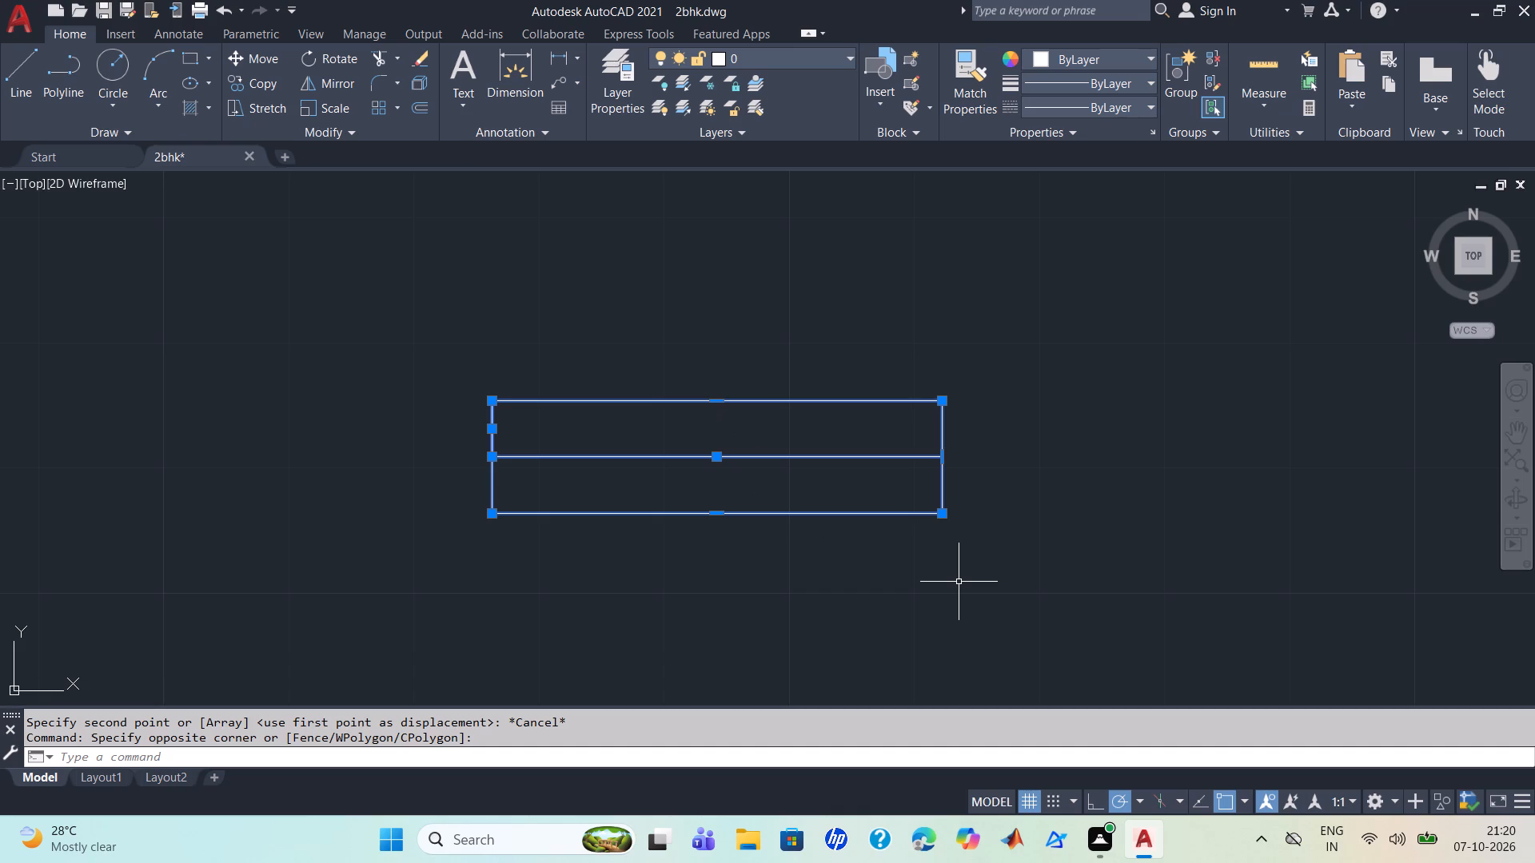
{"action": "key", "text": "c"}
{"action": "key", "text": "o"}
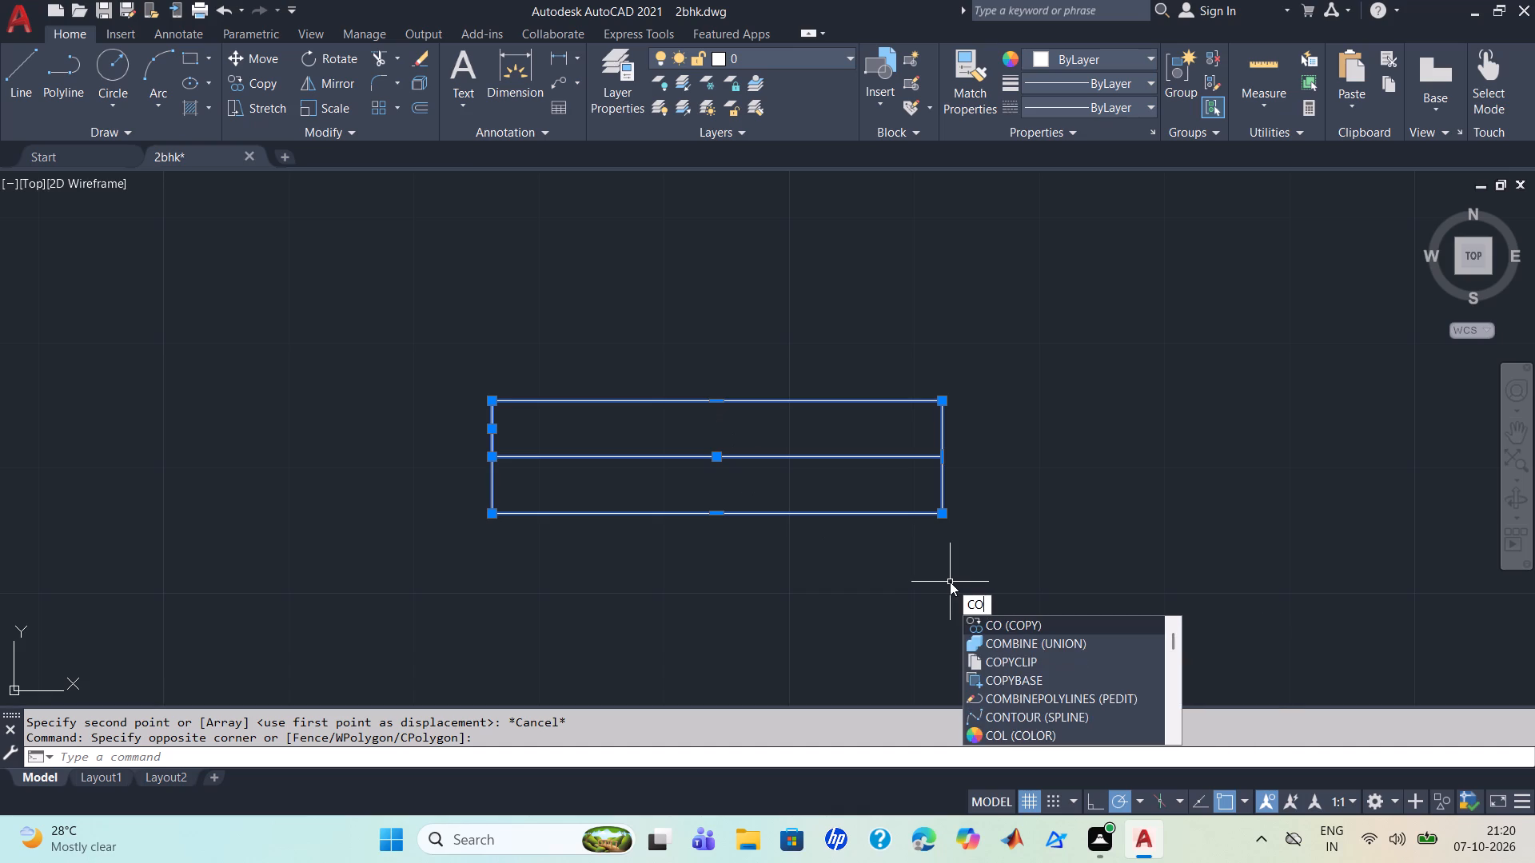
{"action": "key", "text": "Return"}
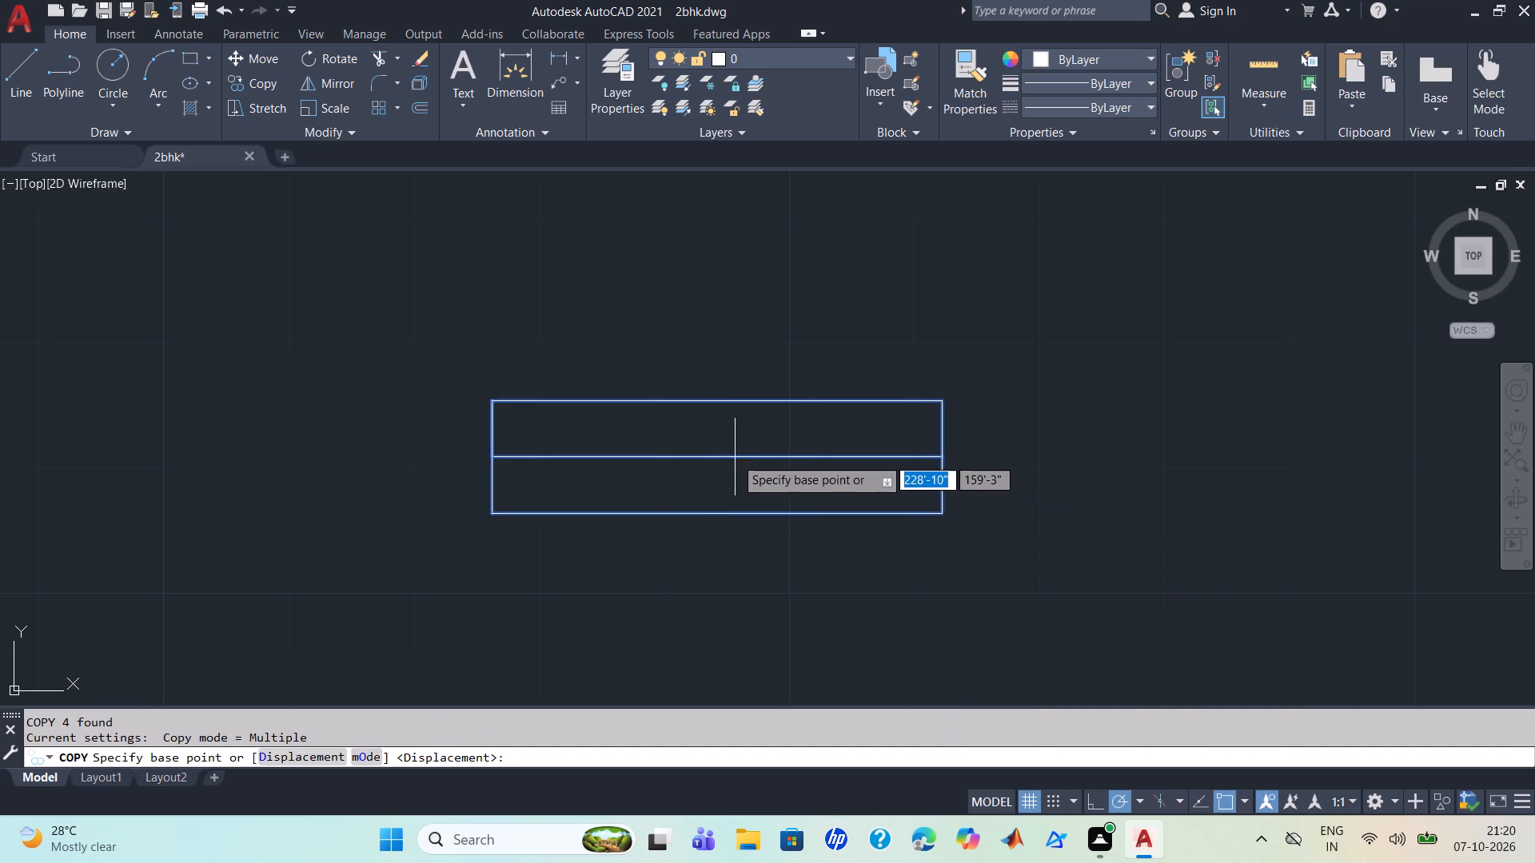
{"action": "scroll", "coordinate": [720, 456], "scroll_direction": "up", "scroll_amount": 1}
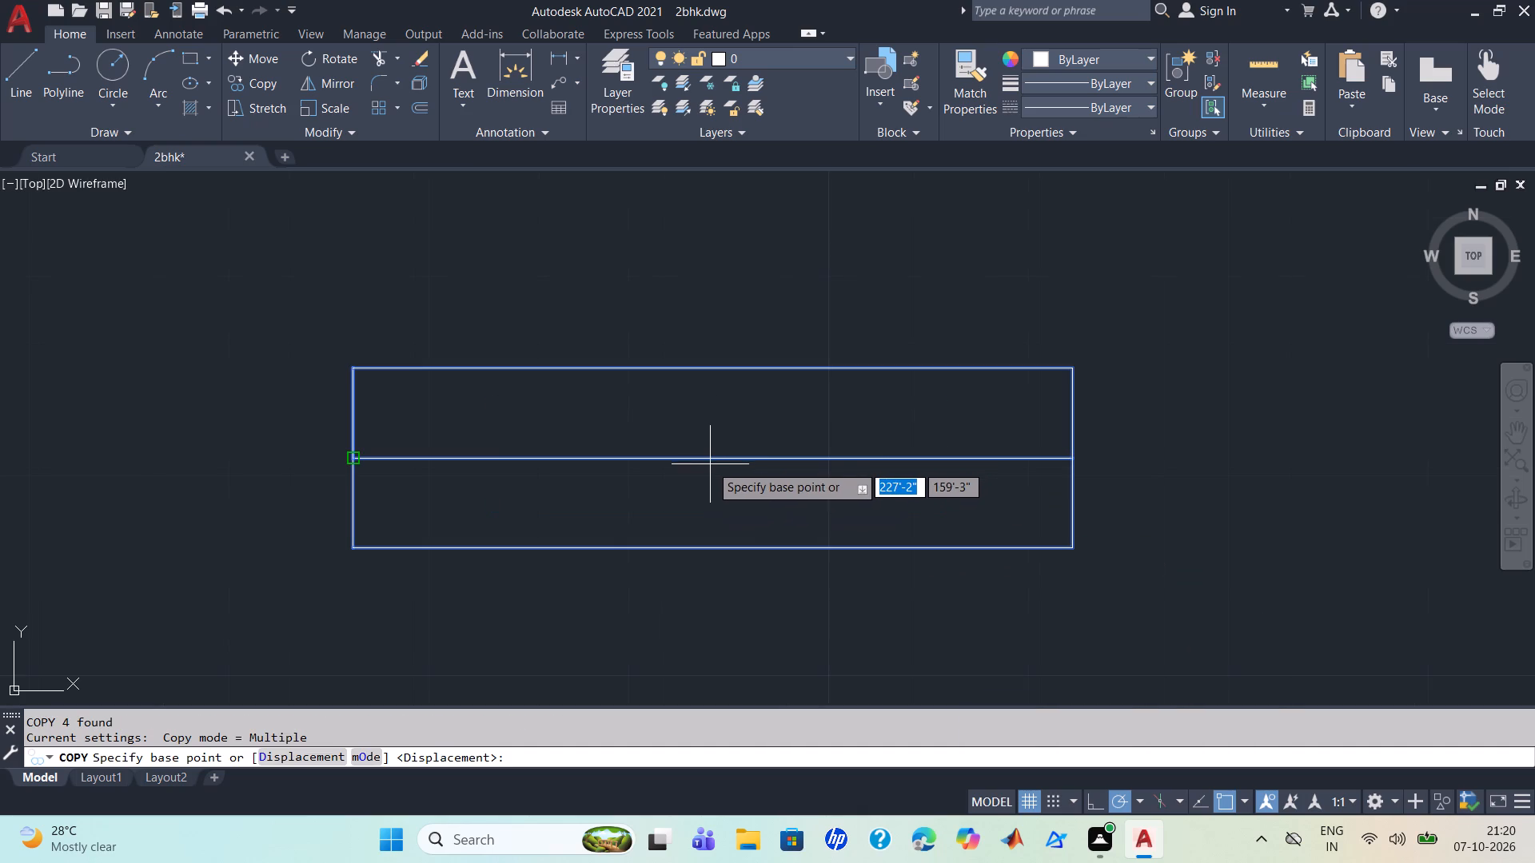
{"action": "left_click", "coordinate": [708, 459]}
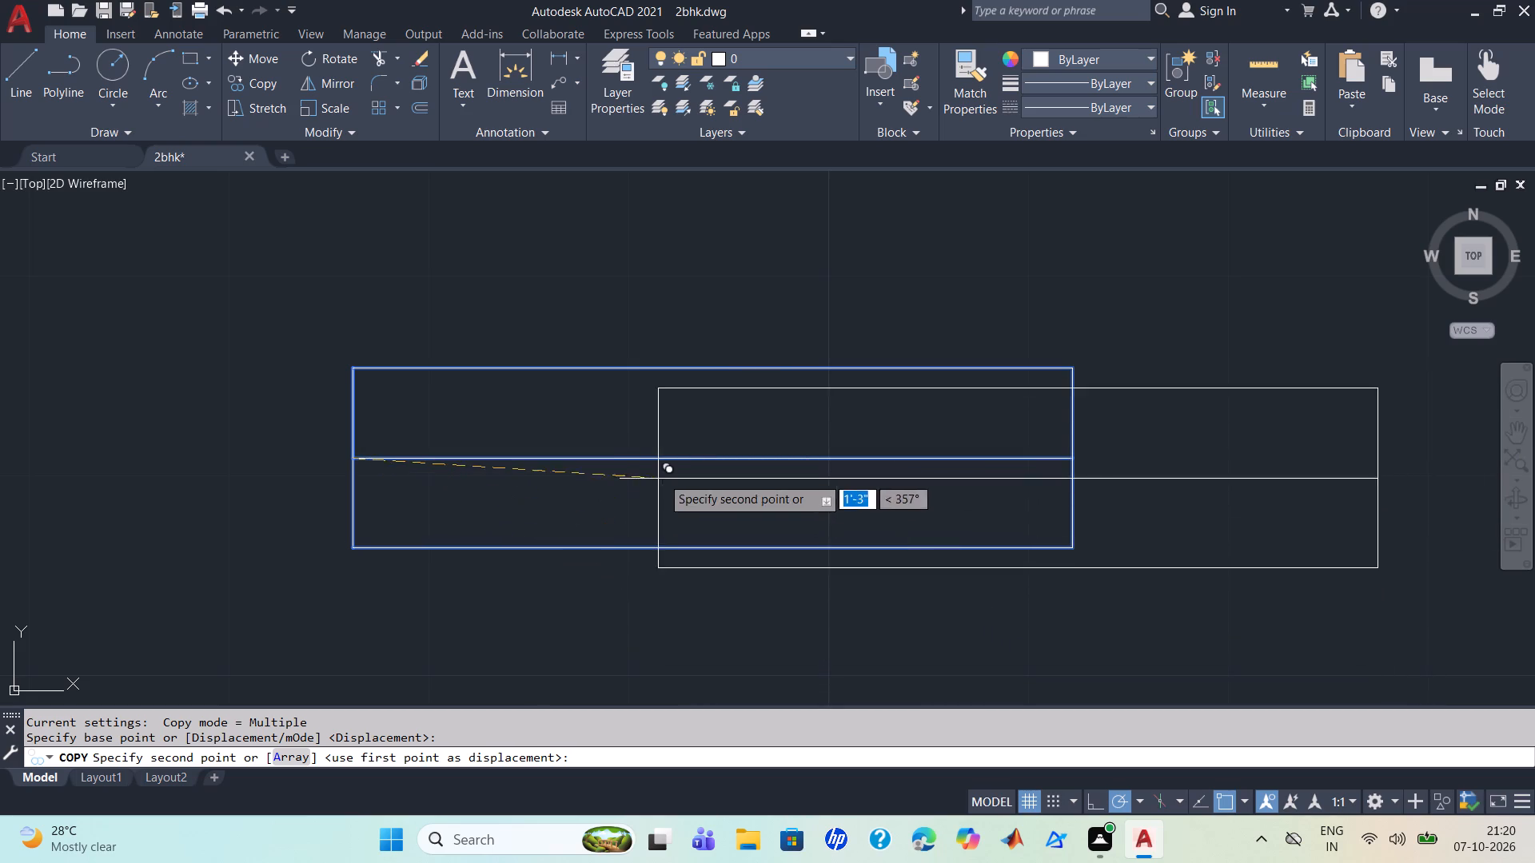
{"action": "double_click", "coordinate": [685, 465]}
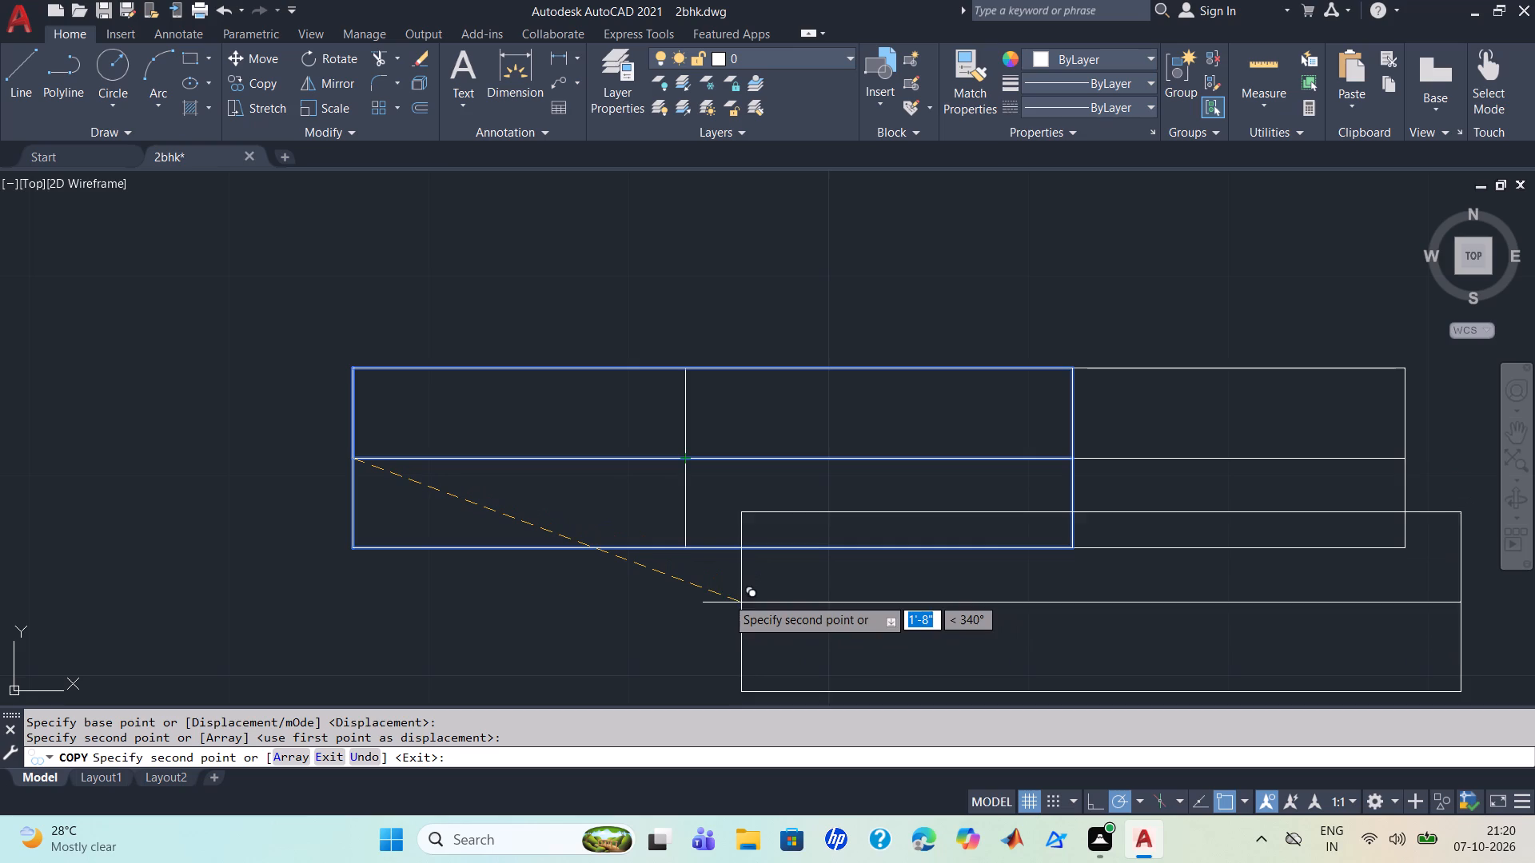
{"action": "key", "text": "Escape"}
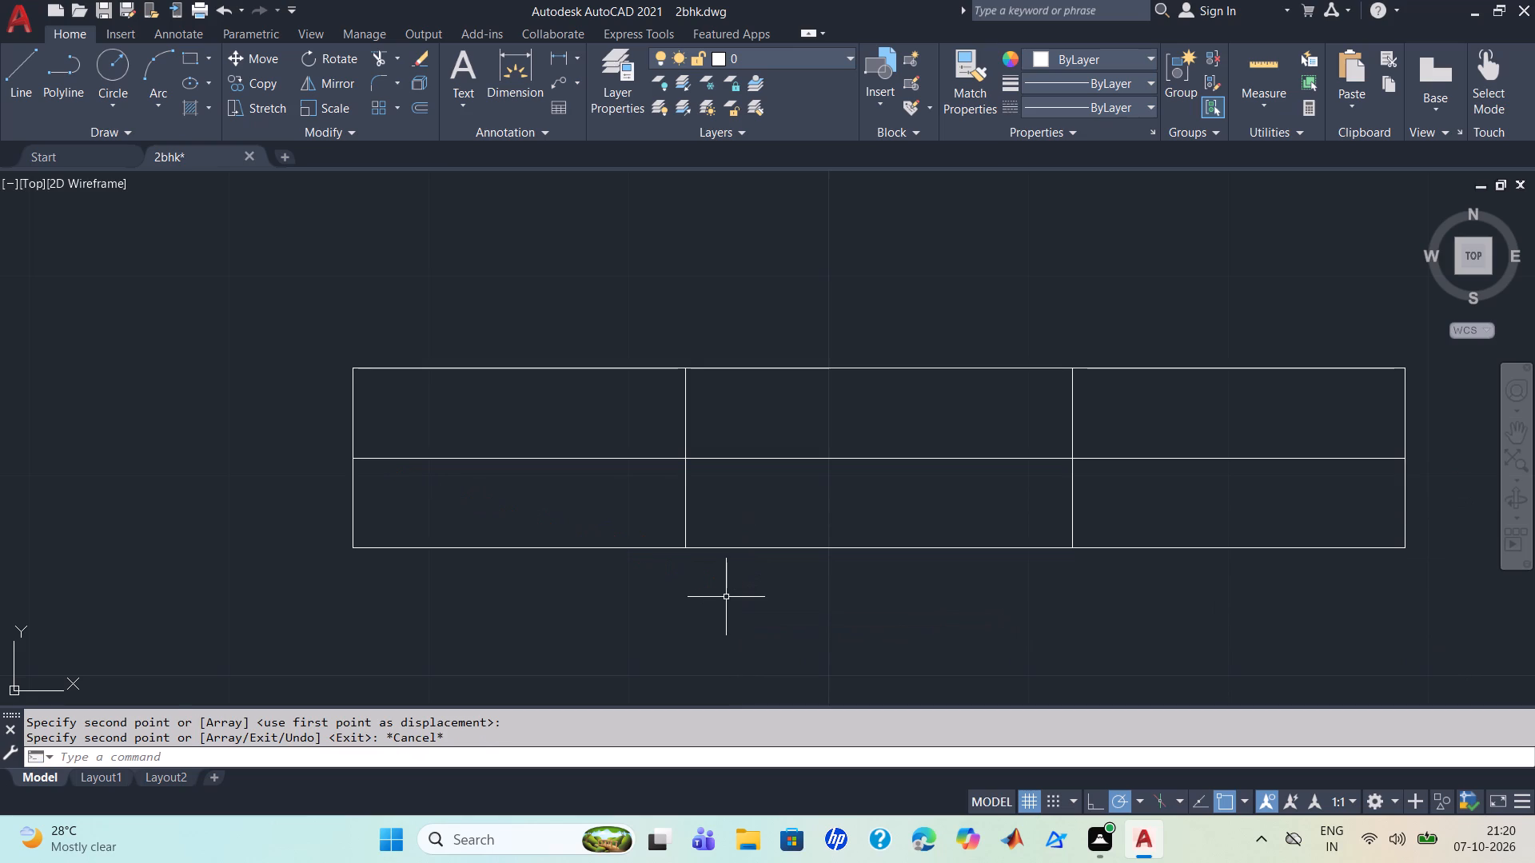
Trim away the overlapping copy's parts beyond the original half-length symbol's east edge, keeping the cross divider near its middle.
{"action": "type", "text": "tr"}
{"action": "key", "text": "Return"}
{"action": "left_click_drag", "start_coordinate": [1179, 605], "coordinate": [1177, 579]}
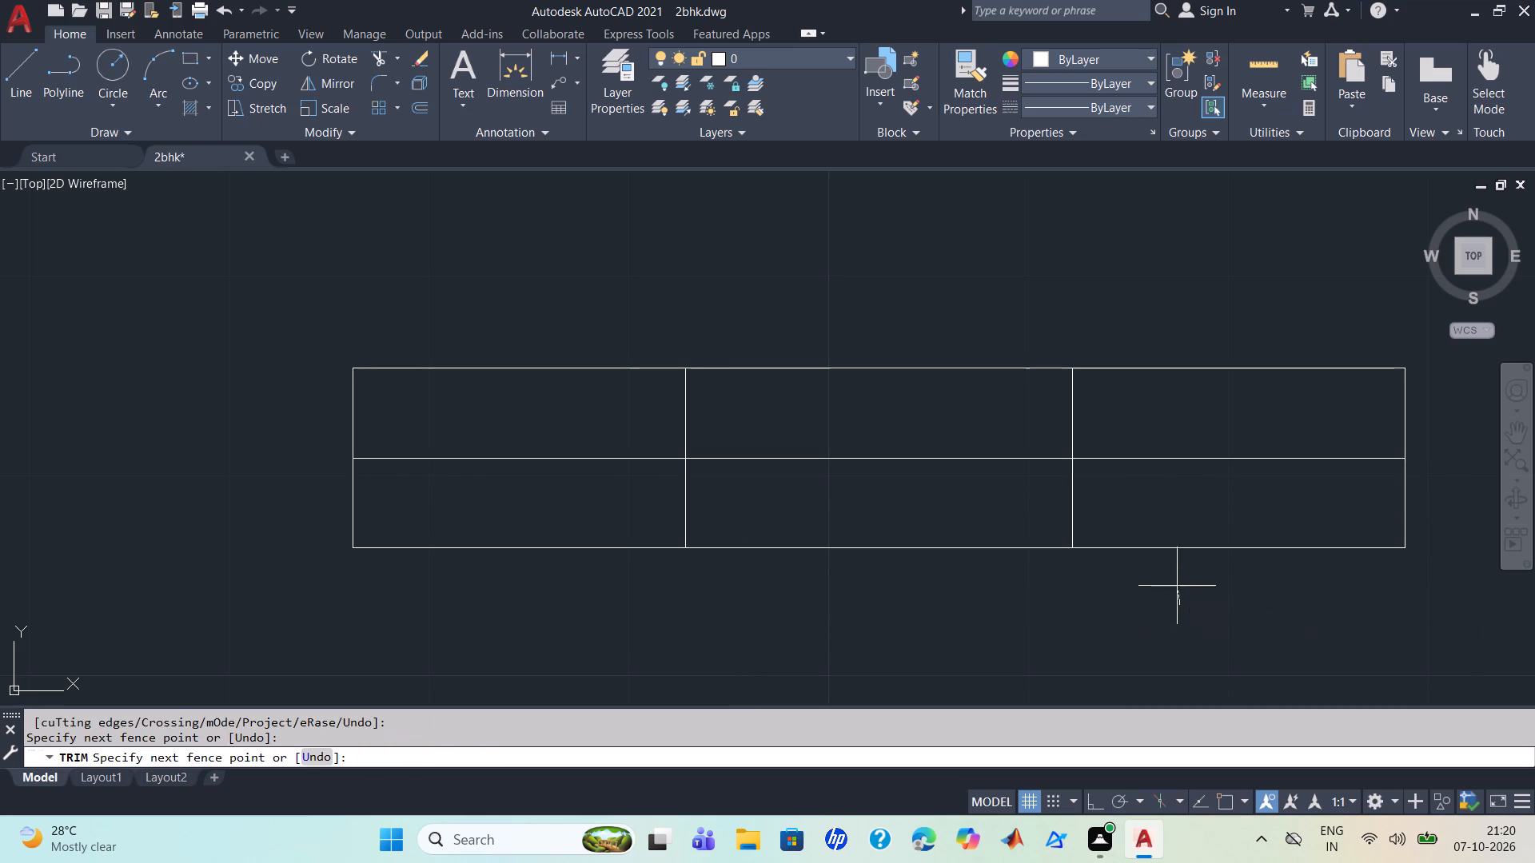
{"action": "left_click_drag", "start_coordinate": [1177, 579], "coordinate": [1189, 302]}
{"action": "left_click_drag", "start_coordinate": [1333, 424], "coordinate": [1442, 434]}
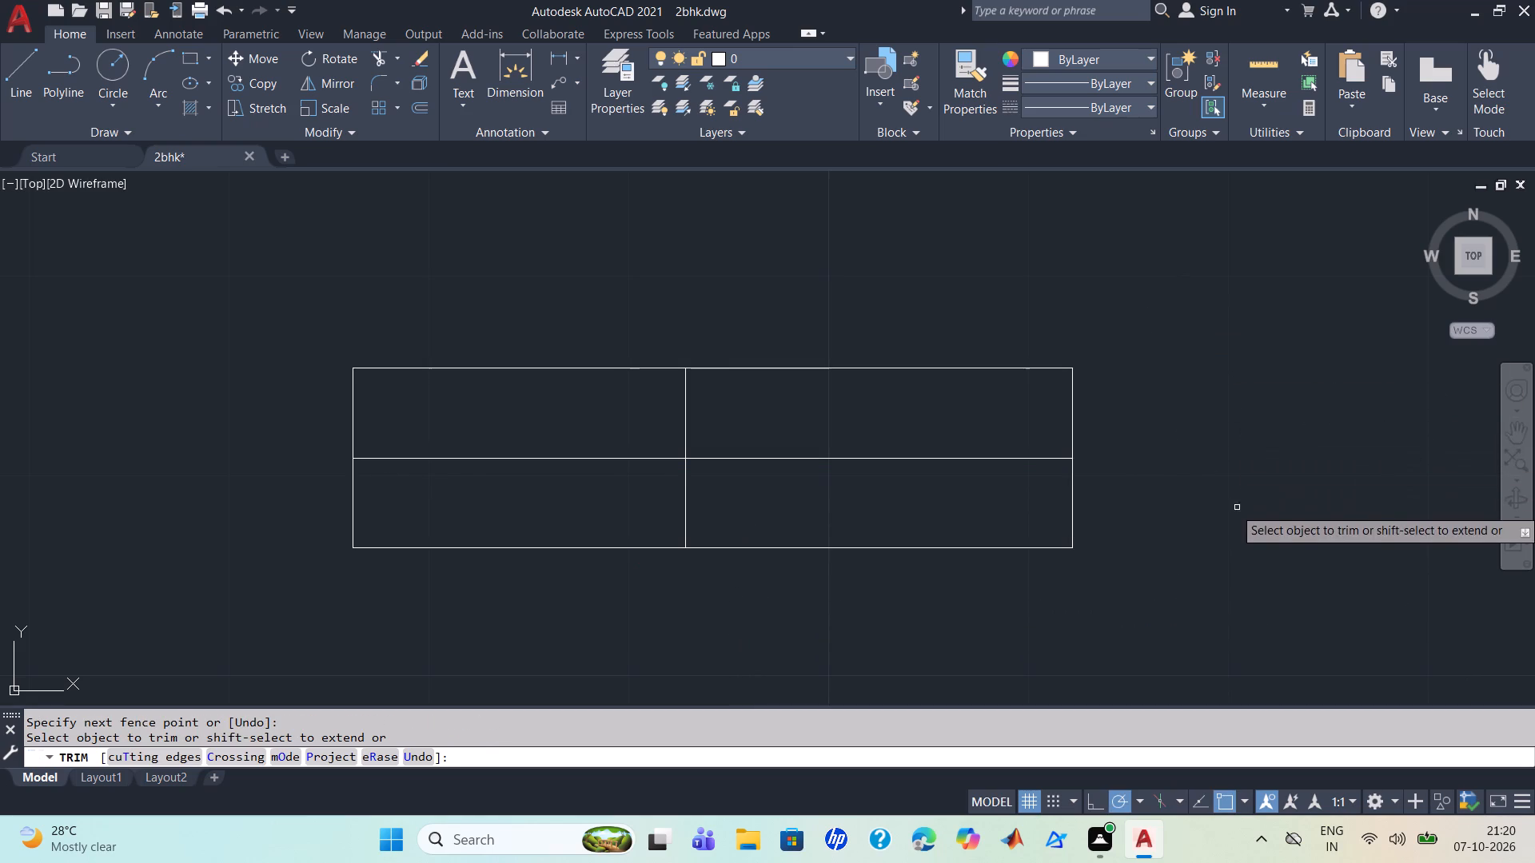
{"action": "key", "text": "Escape"}
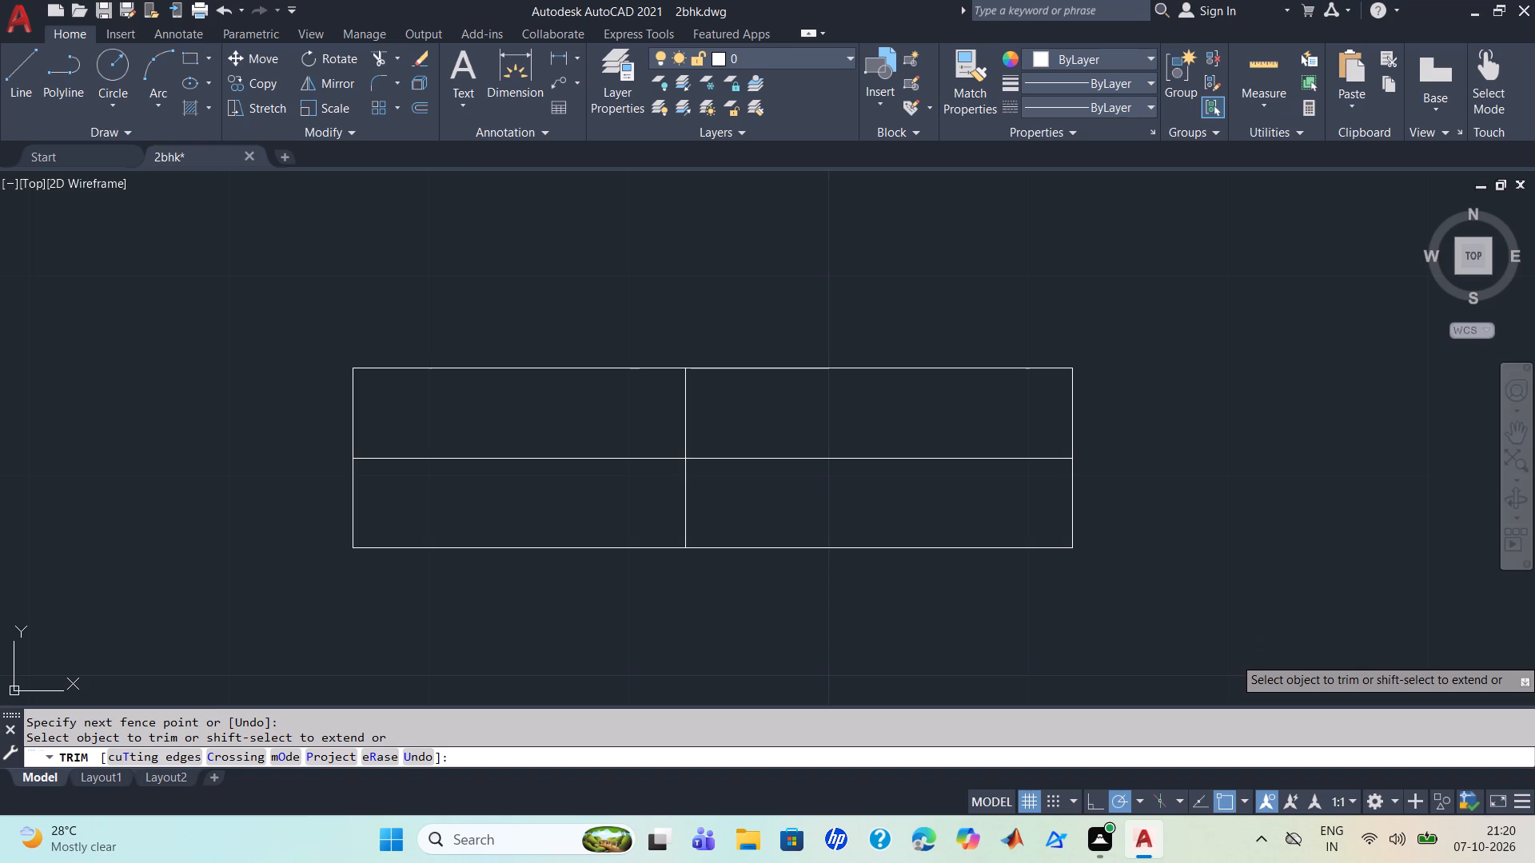
Copy the half-length window symbol by its divider and centreline intersection into the small middle north room's north wall, near the wall's midpoint.
{"action": "type", "text": "co"}
{"action": "key", "text": "Return"}
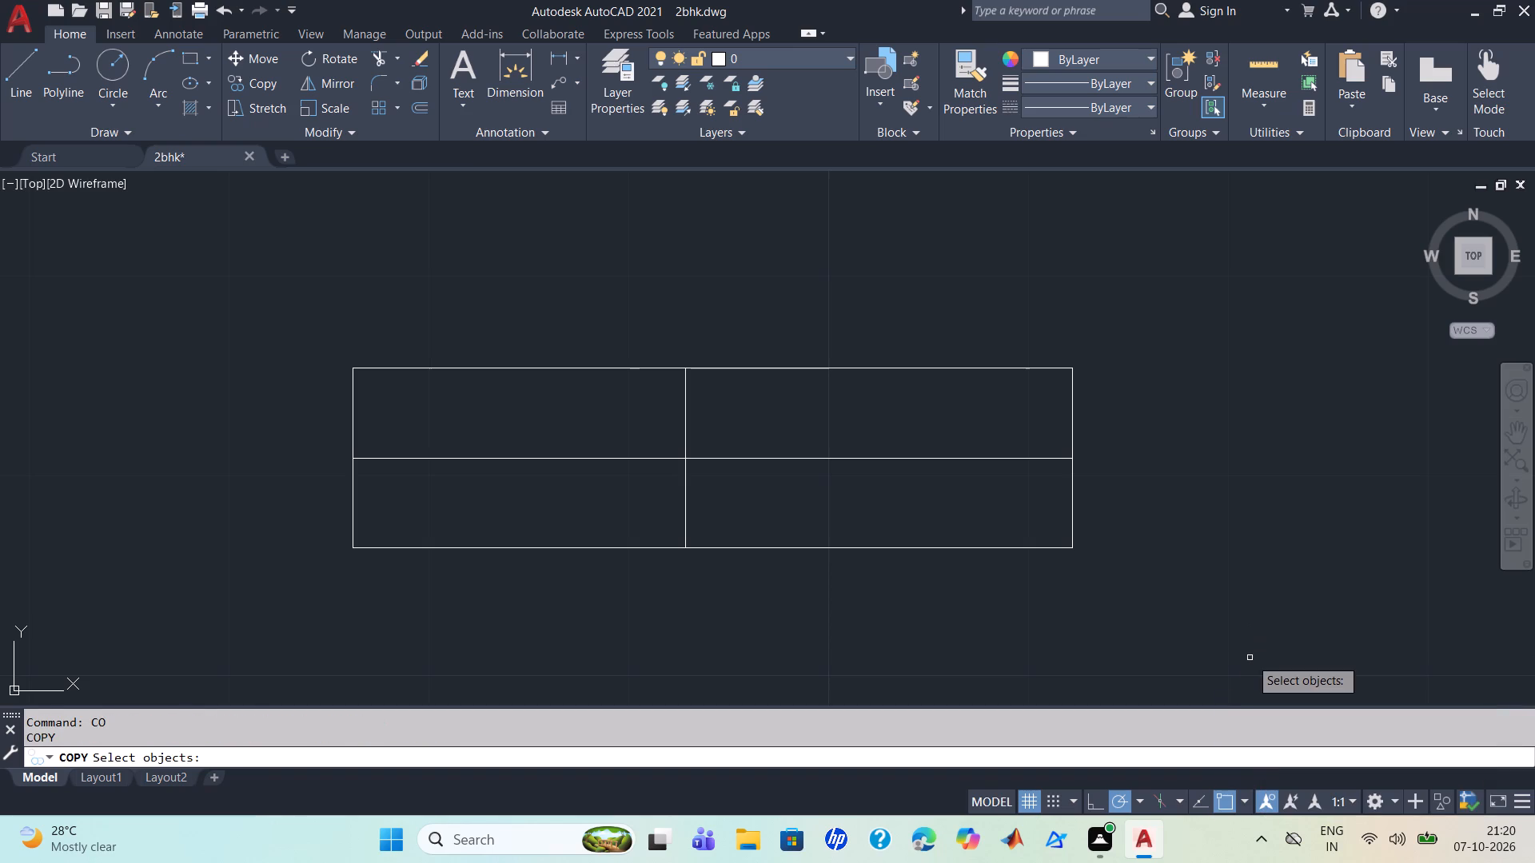
{"action": "left_click", "coordinate": [1113, 607]}
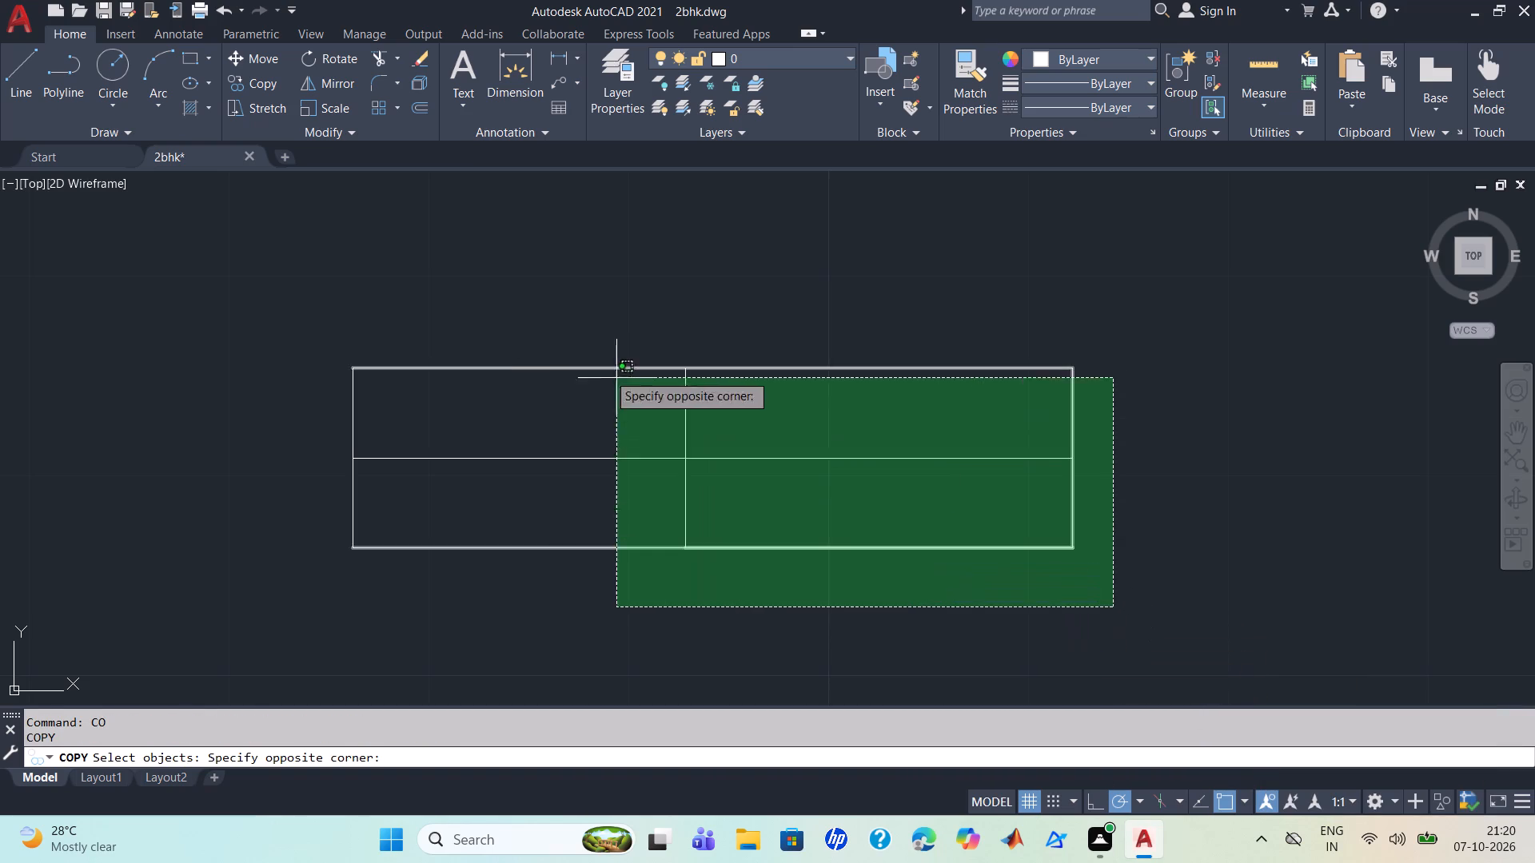
{"action": "left_click", "coordinate": [304, 314]}
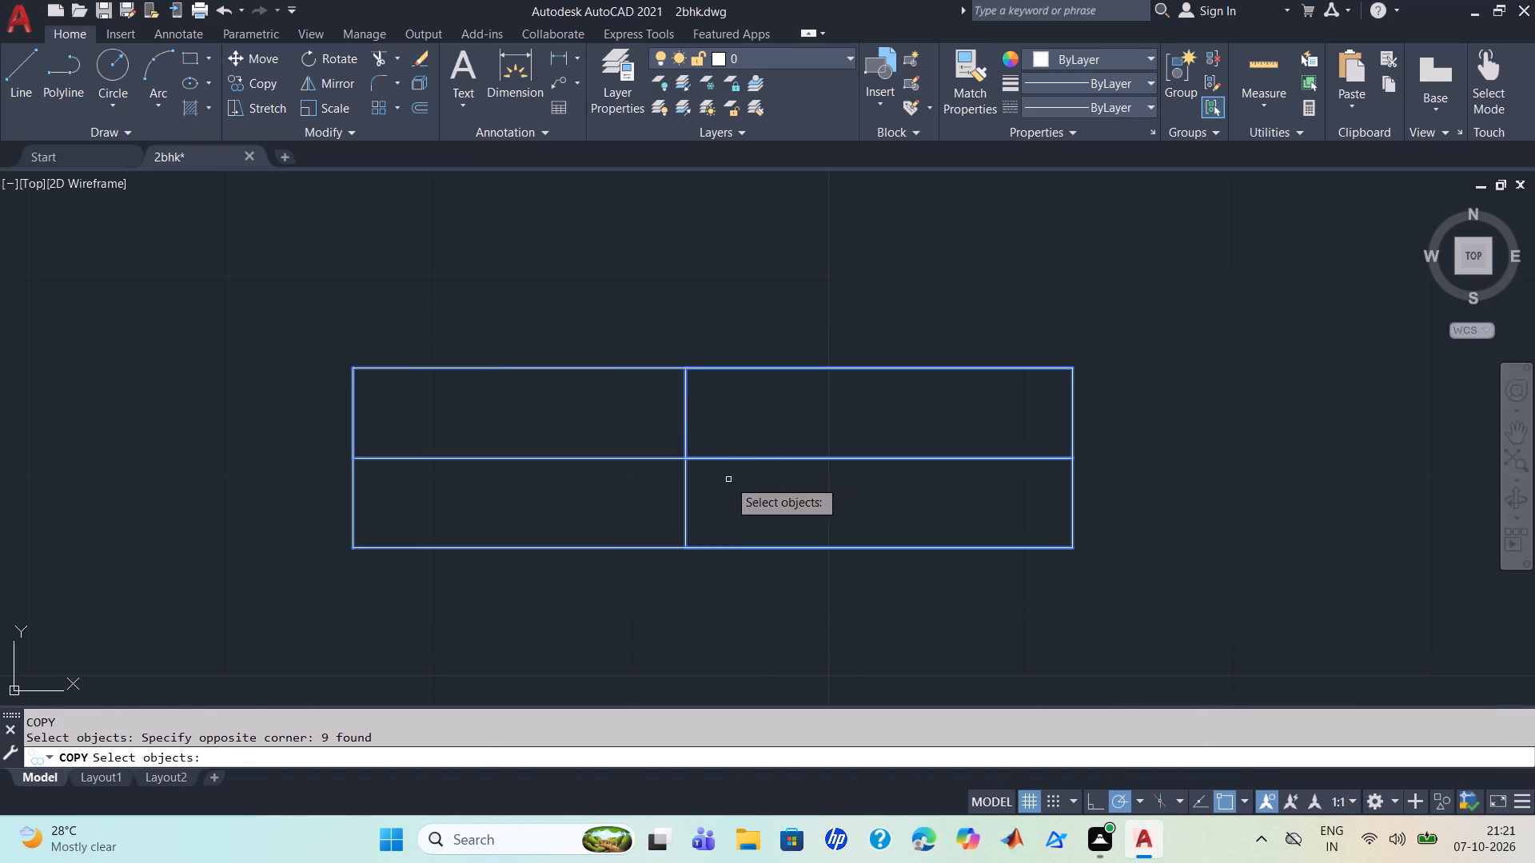
{"action": "key", "text": "Return"}
{"action": "left_click", "coordinate": [690, 455]}
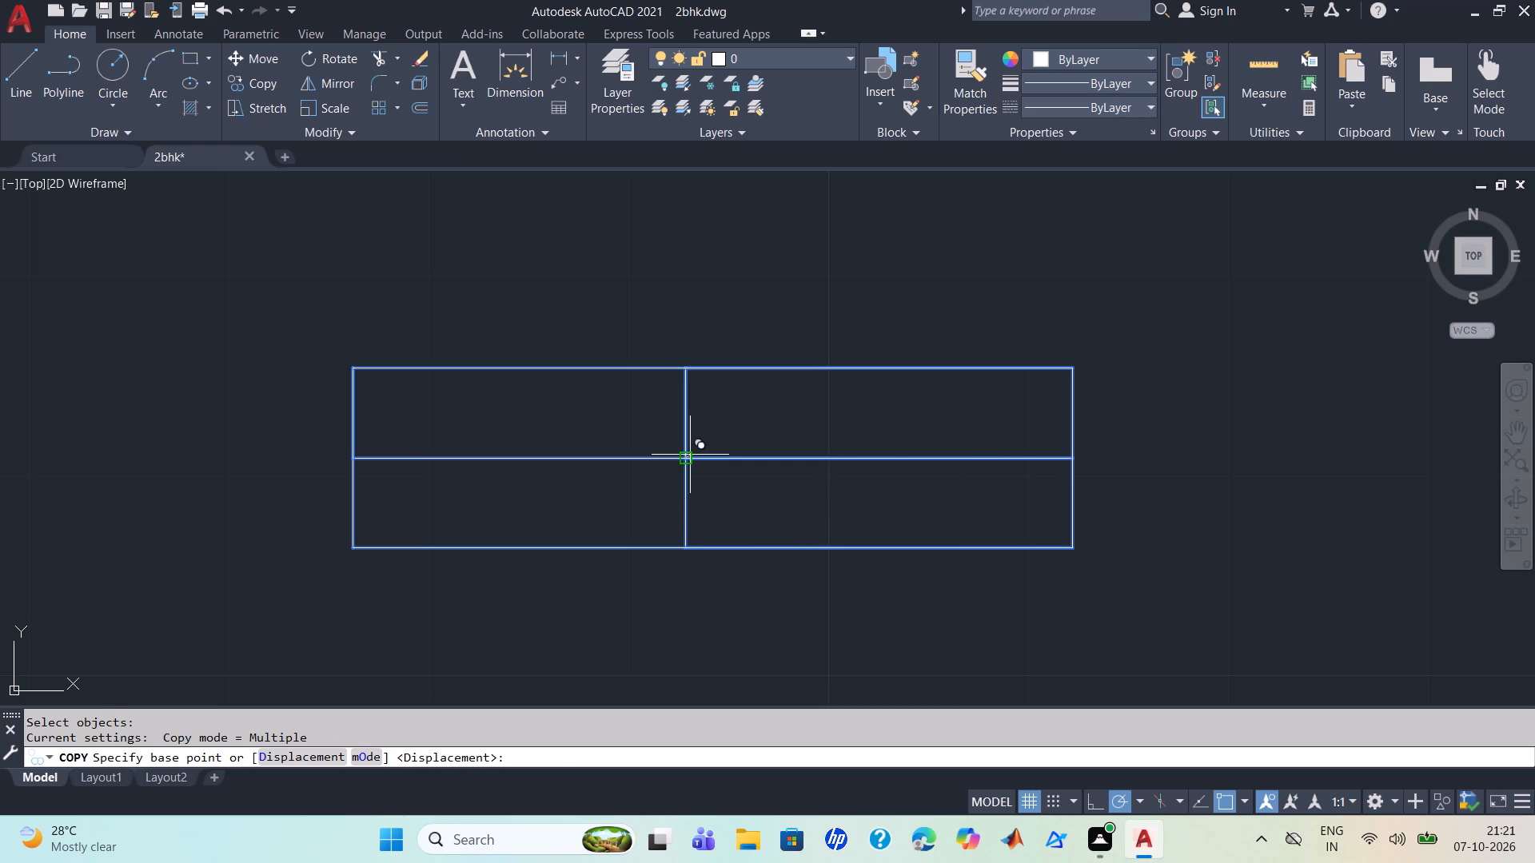
{"action": "scroll", "coordinate": [620, 393], "scroll_direction": "down", "scroll_amount": 3}
{"action": "middle_click_drag", "start_coordinate": [371, 285], "coordinate": [537, 362]}
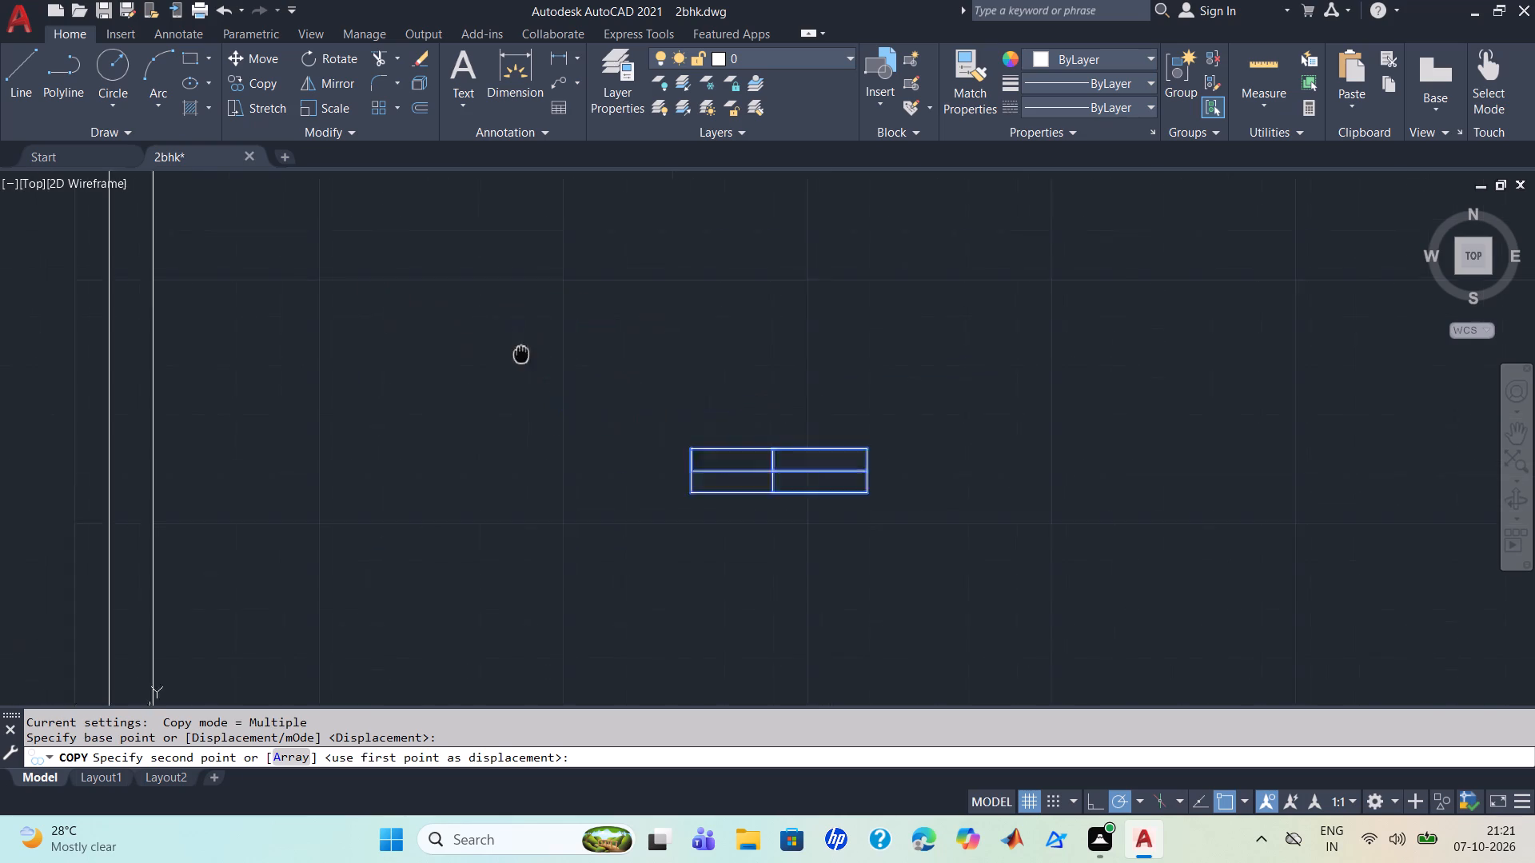
{"action": "middle_click_drag", "start_coordinate": [537, 362], "coordinate": [1154, 678]}
{"action": "scroll", "coordinate": [279, 284], "scroll_direction": "down", "scroll_amount": 3}
{"action": "middle_click_drag", "start_coordinate": [330, 345], "coordinate": [529, 500]}
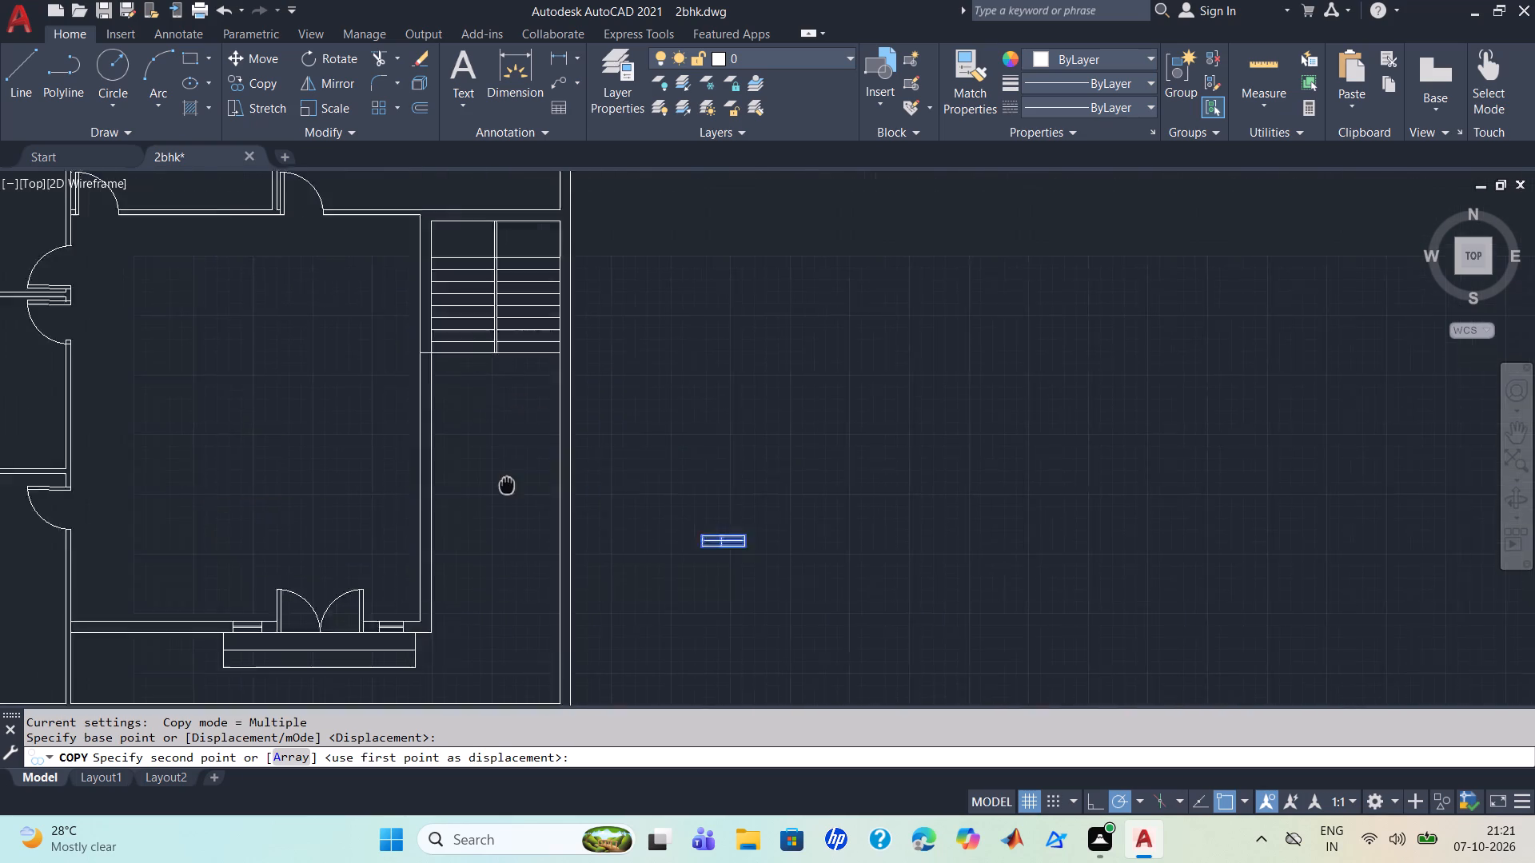
{"action": "middle_click_drag", "start_coordinate": [529, 500], "coordinate": [819, 745]}
{"action": "scroll", "coordinate": [819, 743], "scroll_direction": "down", "scroll_amount": 1}
{"action": "scroll", "coordinate": [548, 313], "scroll_direction": "up", "scroll_amount": 3}
{"action": "scroll", "coordinate": [428, 236], "scroll_direction": "down", "scroll_amount": 1}
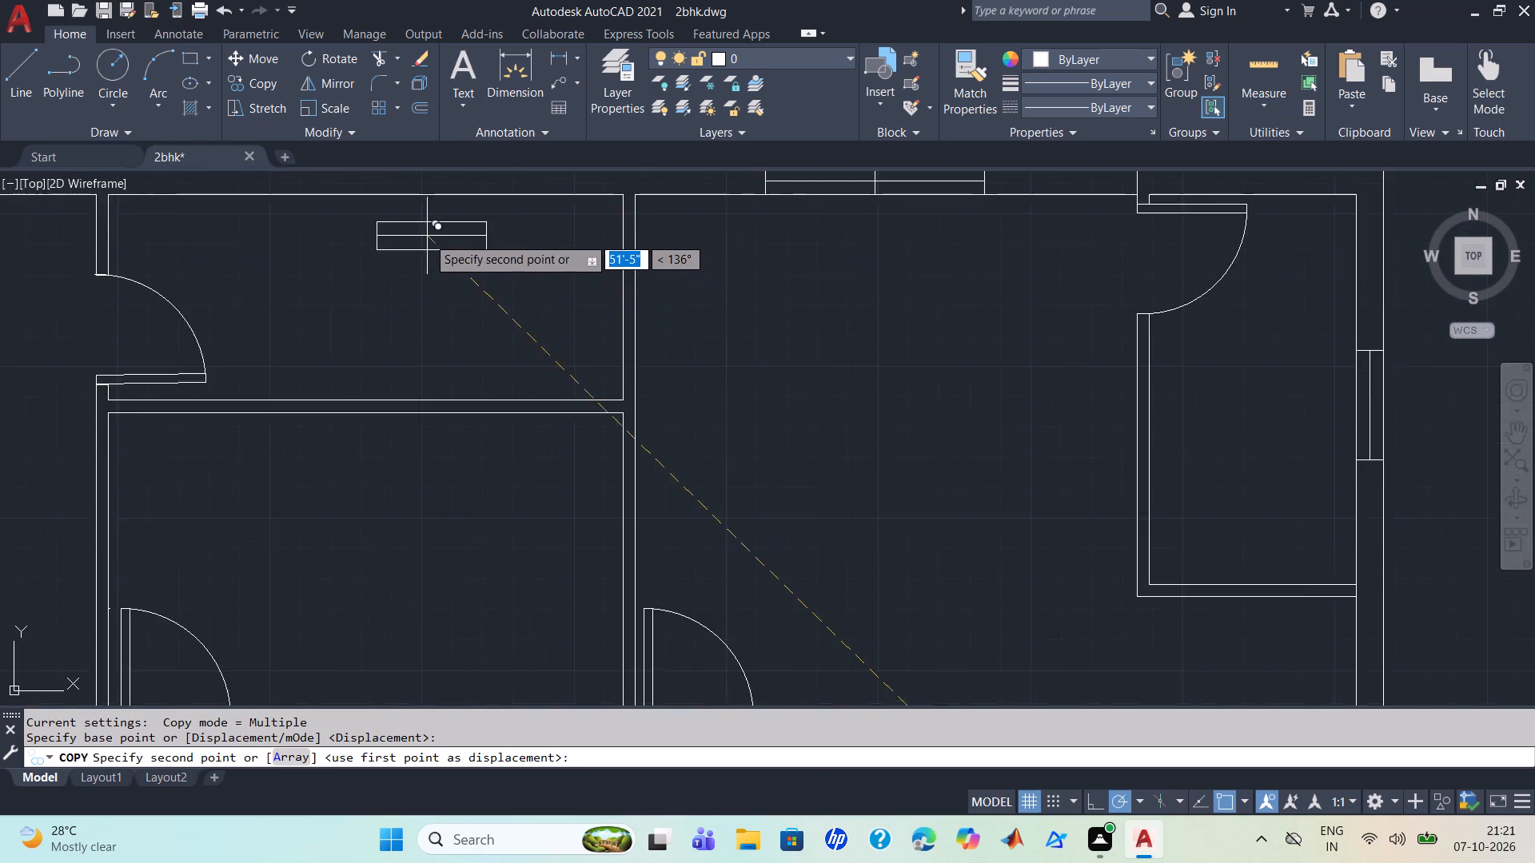
{"action": "scroll", "coordinate": [427, 237], "scroll_direction": "down", "scroll_amount": 1}
{"action": "scroll", "coordinate": [385, 201], "scroll_direction": "up", "scroll_amount": 1}
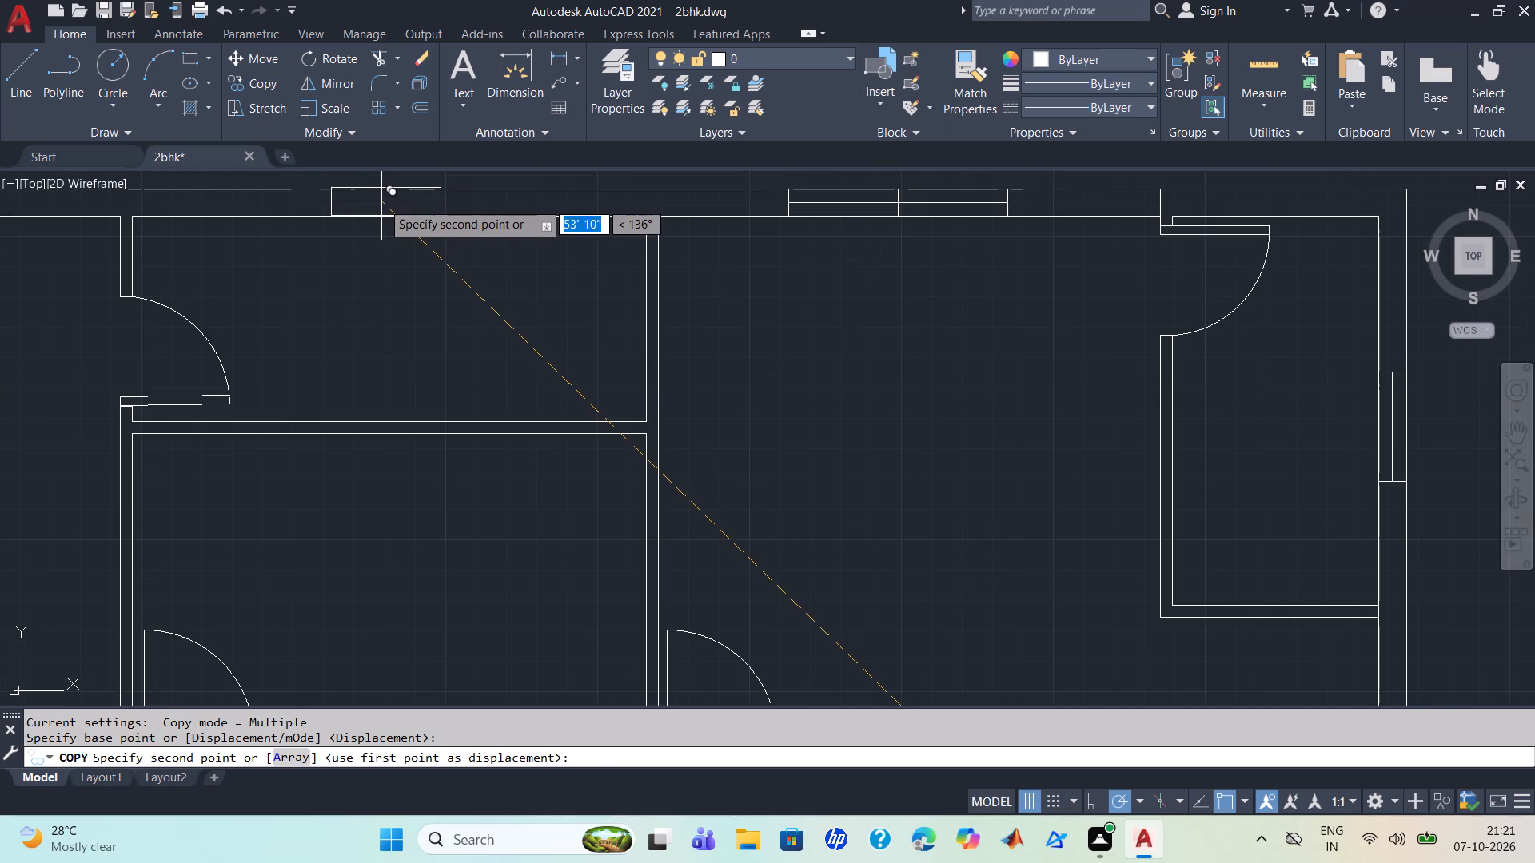
{"action": "scroll", "coordinate": [381, 202], "scroll_direction": "up", "scroll_amount": 2}
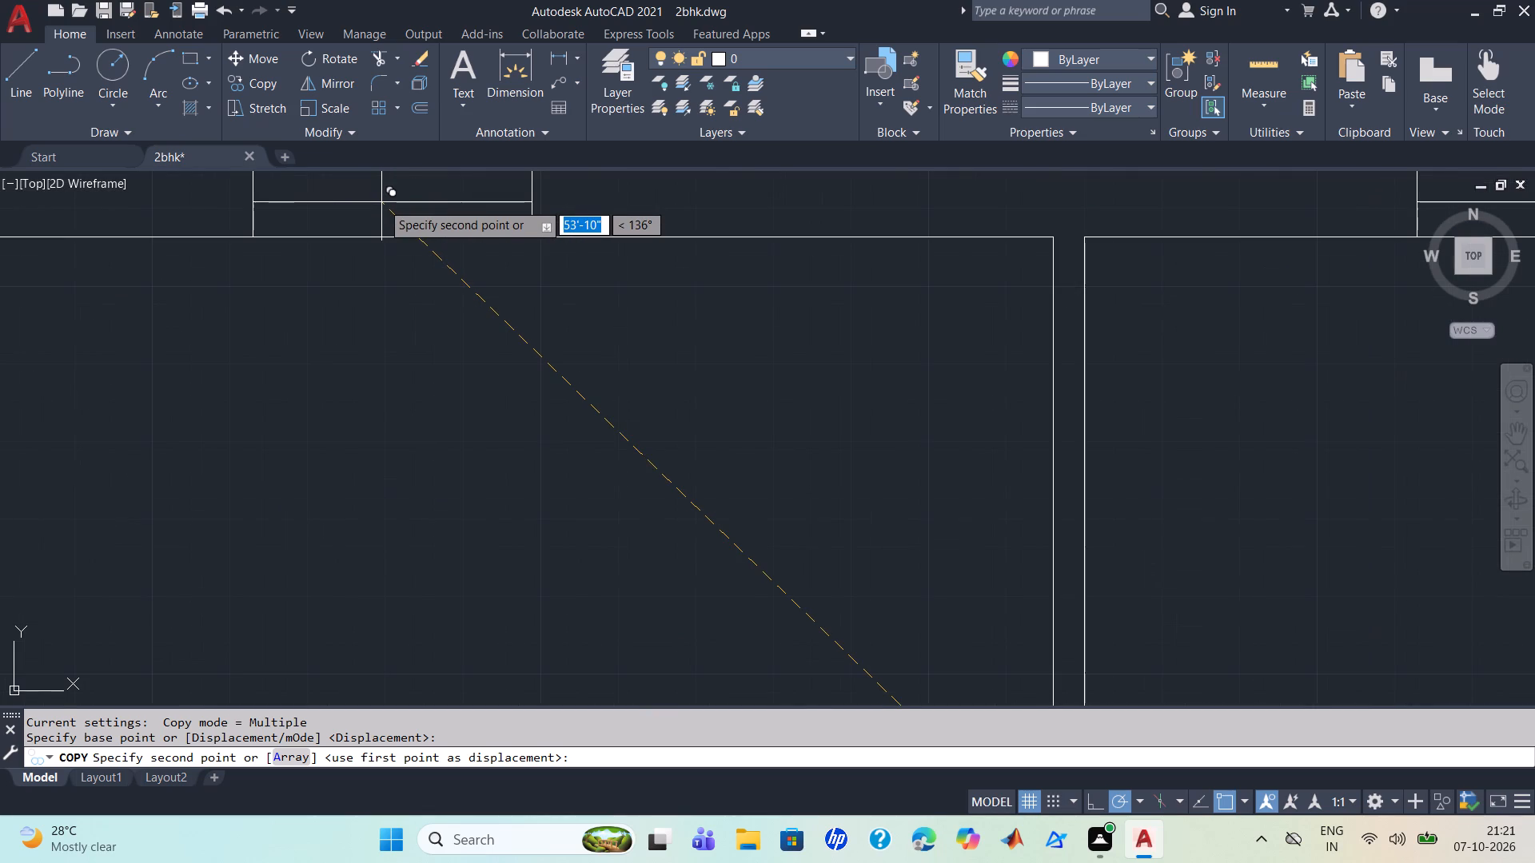
{"action": "left_click", "coordinate": [381, 202]}
{"action": "scroll", "coordinate": [592, 361], "scroll_direction": "down", "scroll_amount": 3}
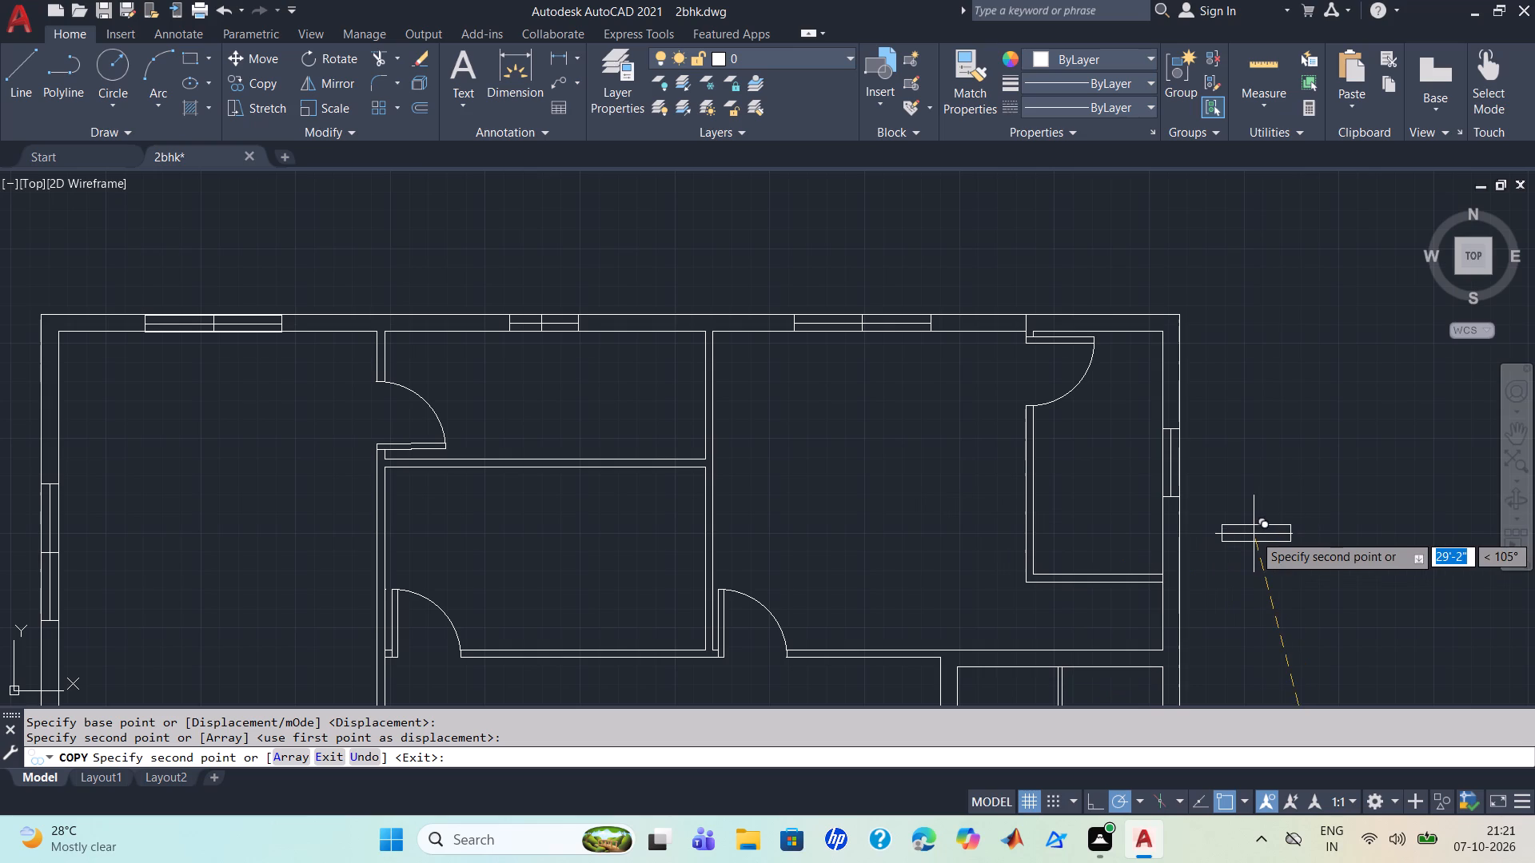
{"action": "key", "text": "Escape"}
Trim away the cross divider of the half-length window in the small middle north room's north wall, keeping its horizontal centreline.
{"action": "type", "text": "tr"}
{"action": "key", "text": "Return"}
{"action": "scroll", "coordinate": [863, 447], "scroll_direction": "up", "scroll_amount": 1}
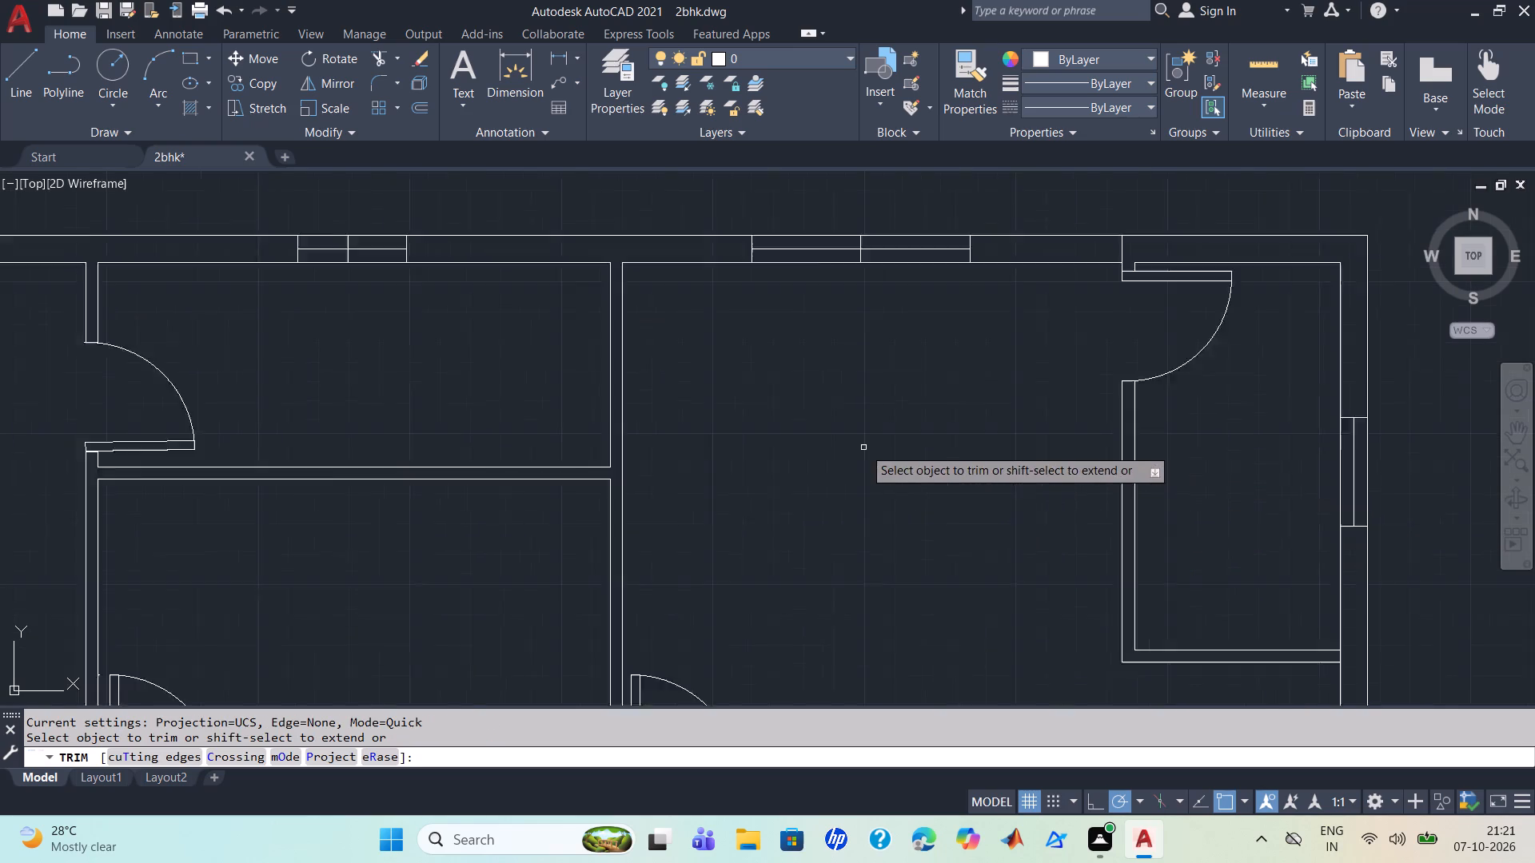
{"action": "scroll", "coordinate": [863, 447], "scroll_direction": "up", "scroll_amount": 1}
{"action": "middle_click_drag", "start_coordinate": [552, 336], "coordinate": [987, 587]}
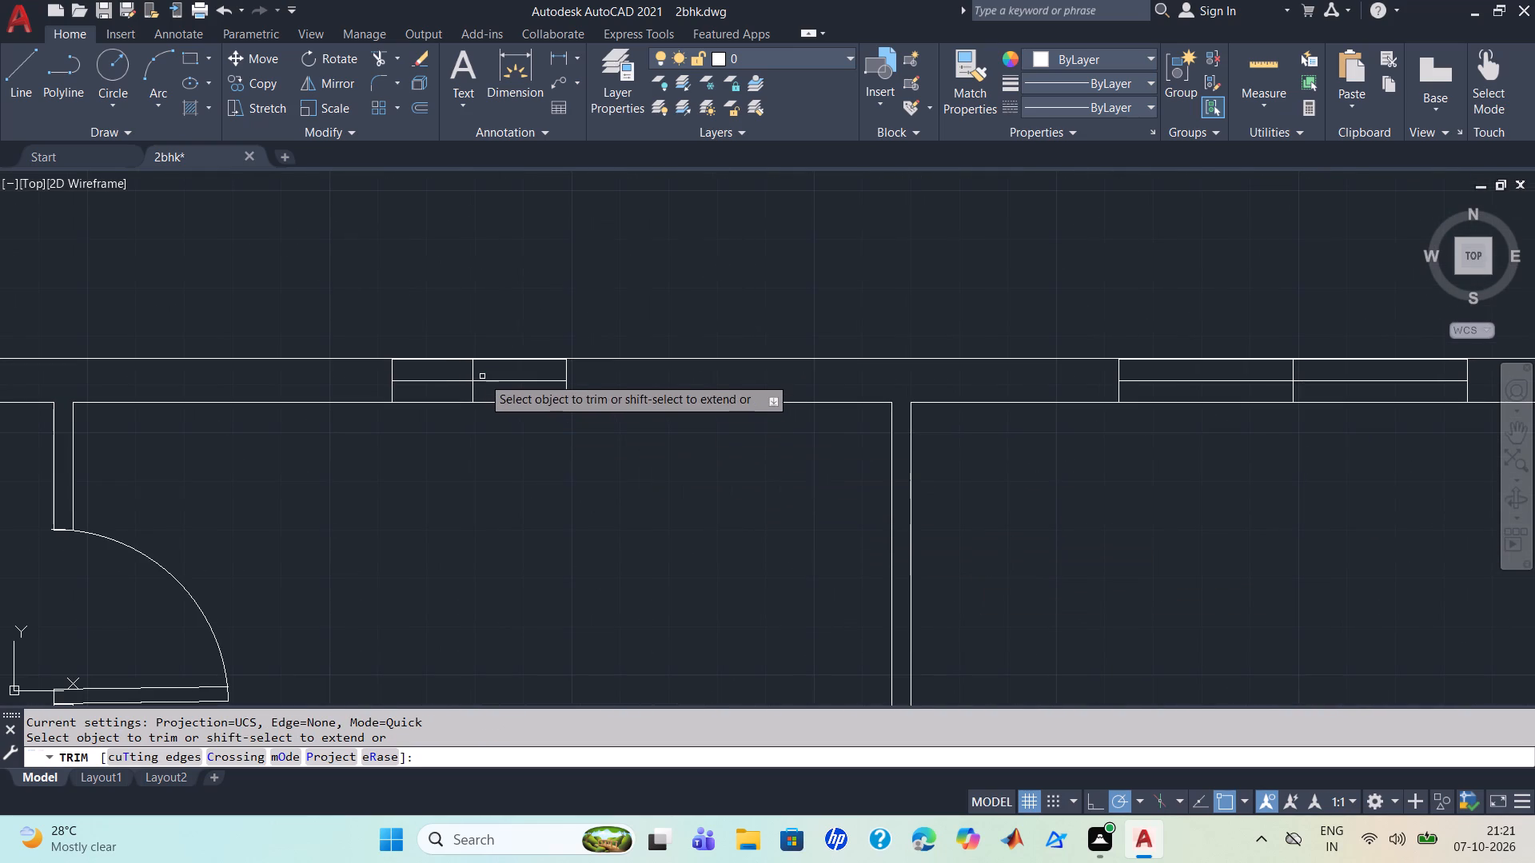
{"action": "left_click", "coordinate": [474, 372]}
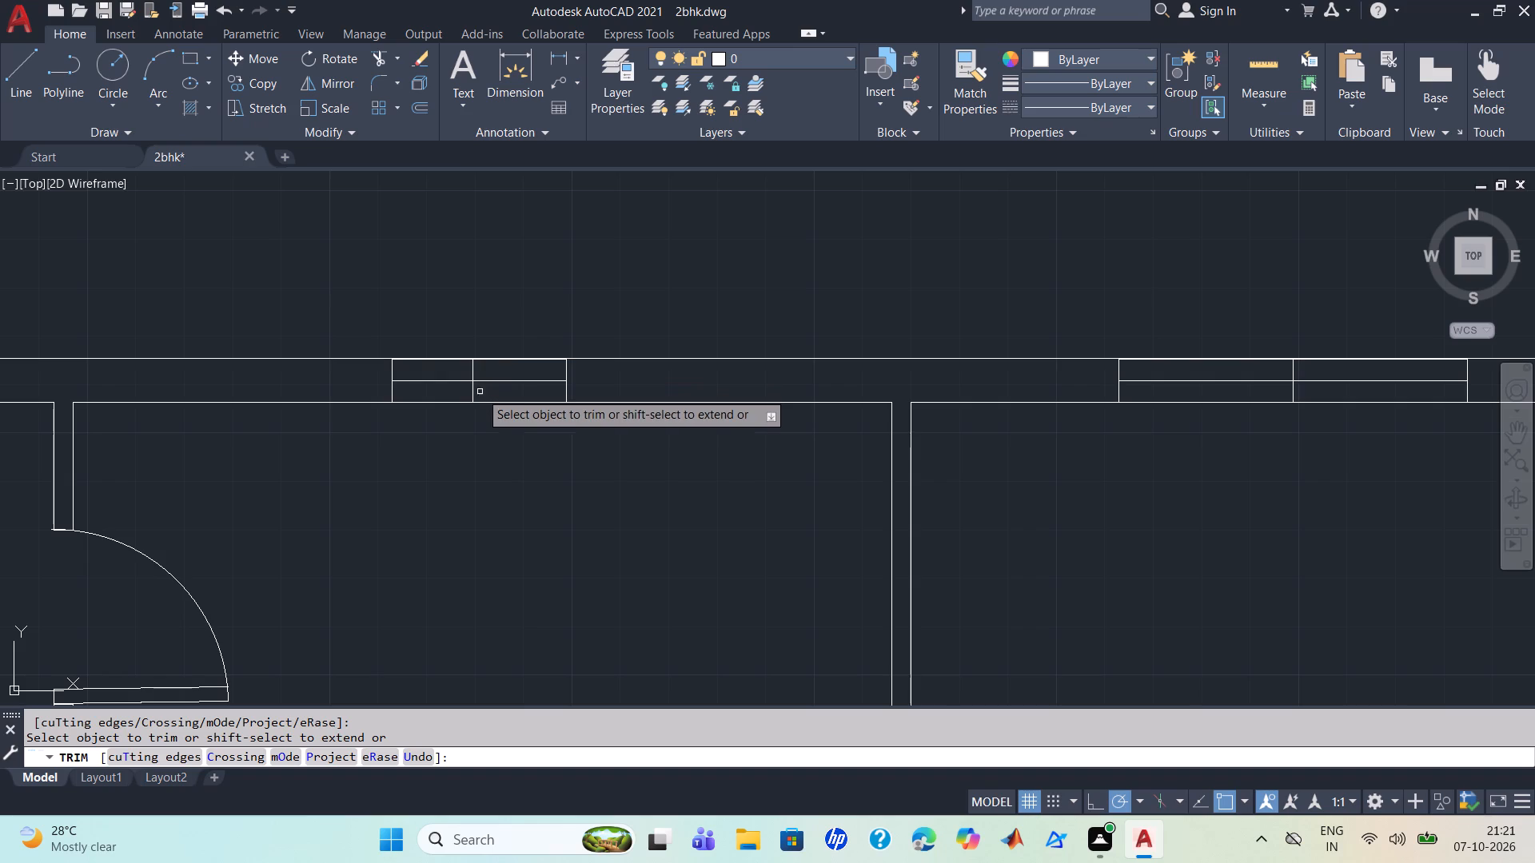
{"action": "left_click_drag", "start_coordinate": [481, 393], "coordinate": [464, 387]}
{"action": "left_click_drag", "start_coordinate": [484, 372], "coordinate": [458, 366]}
{"action": "scroll", "coordinate": [625, 347], "scroll_direction": "down", "scroll_amount": 3}
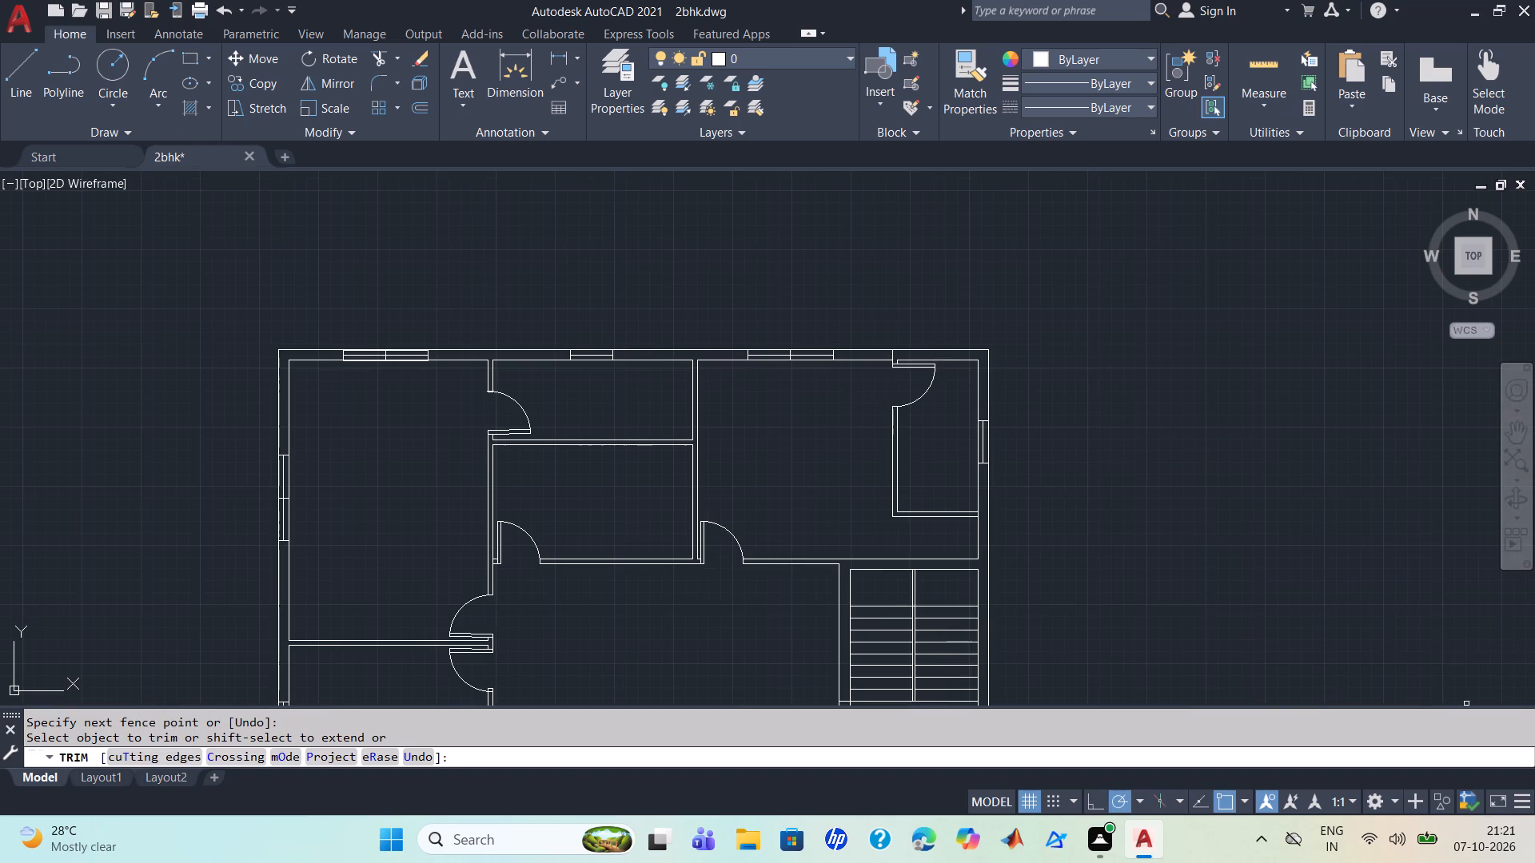
{"action": "middle_click_drag", "start_coordinate": [1268, 565], "coordinate": [1161, 220]}
{"action": "key", "text": "Escape"}
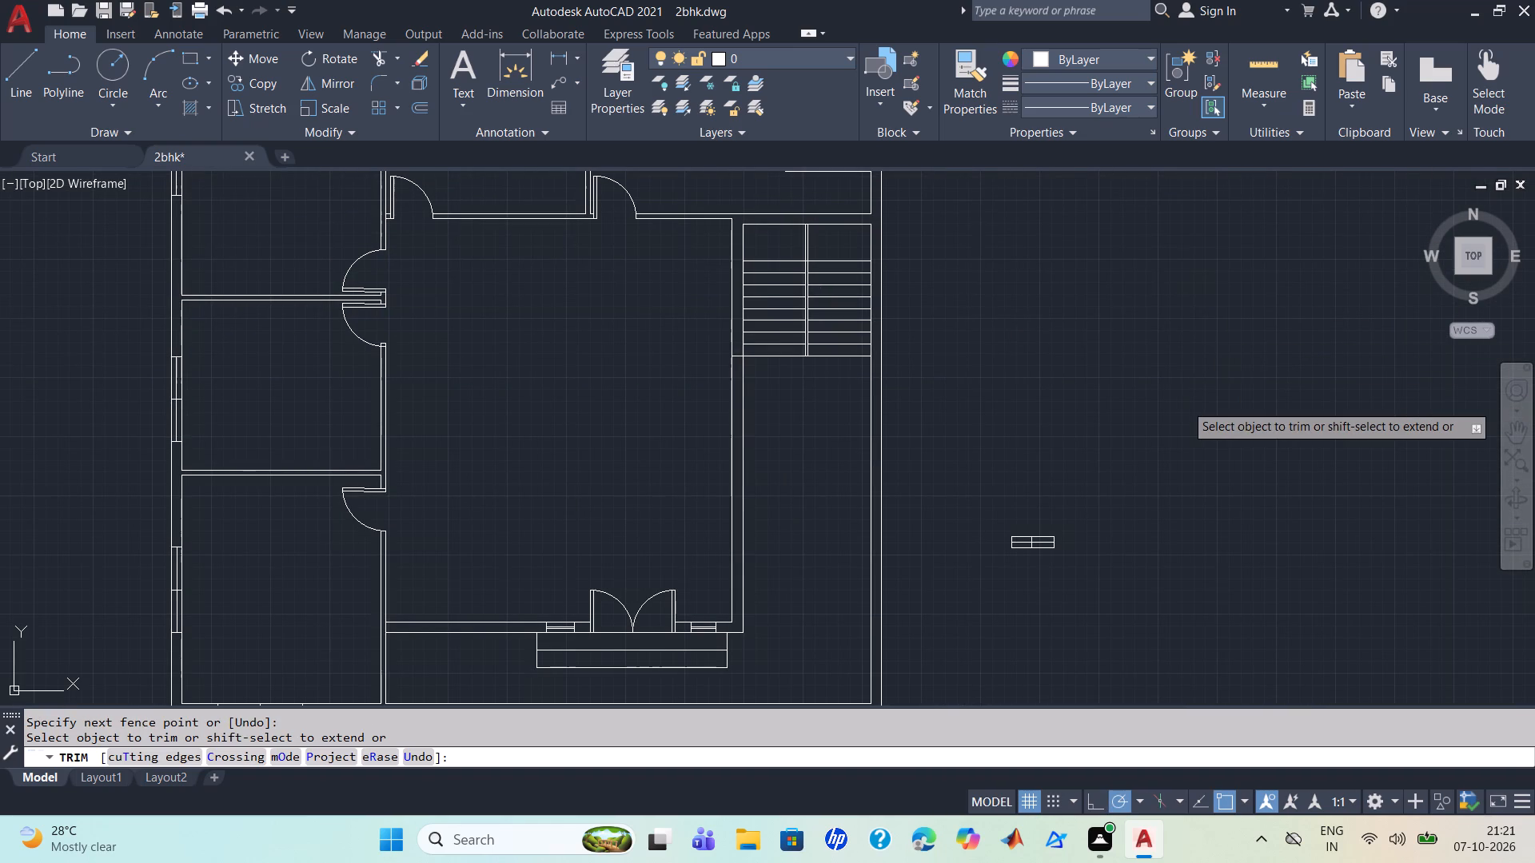
Delete the spare half-length window symbol lying outside the floor plan, east of the outer wall.
{"action": "left_click", "coordinate": [1090, 573]}
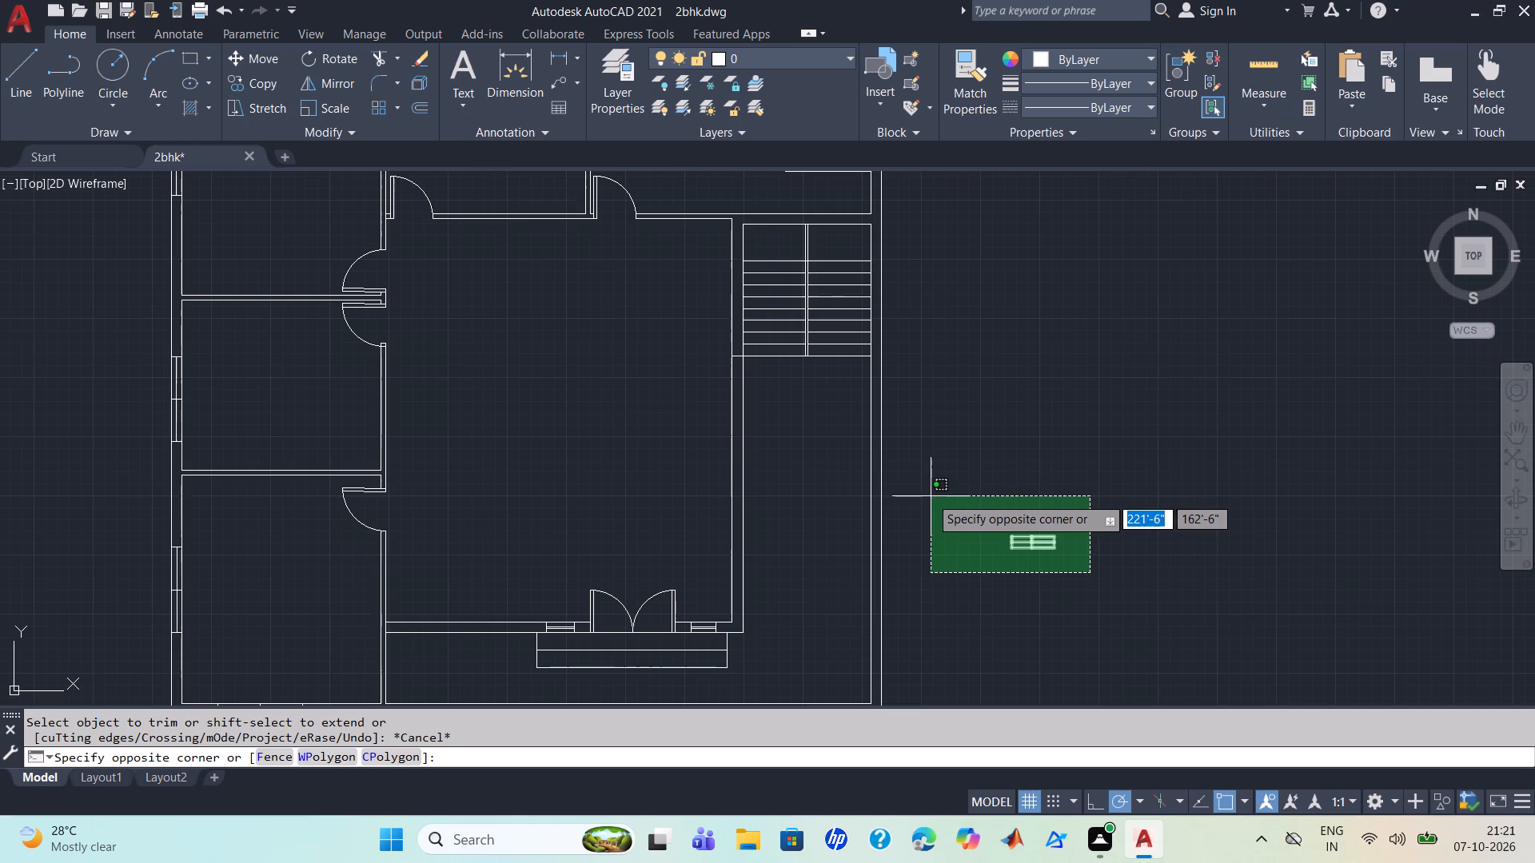
{"action": "left_click", "coordinate": [970, 514]}
{"action": "key", "text": "Delete"}
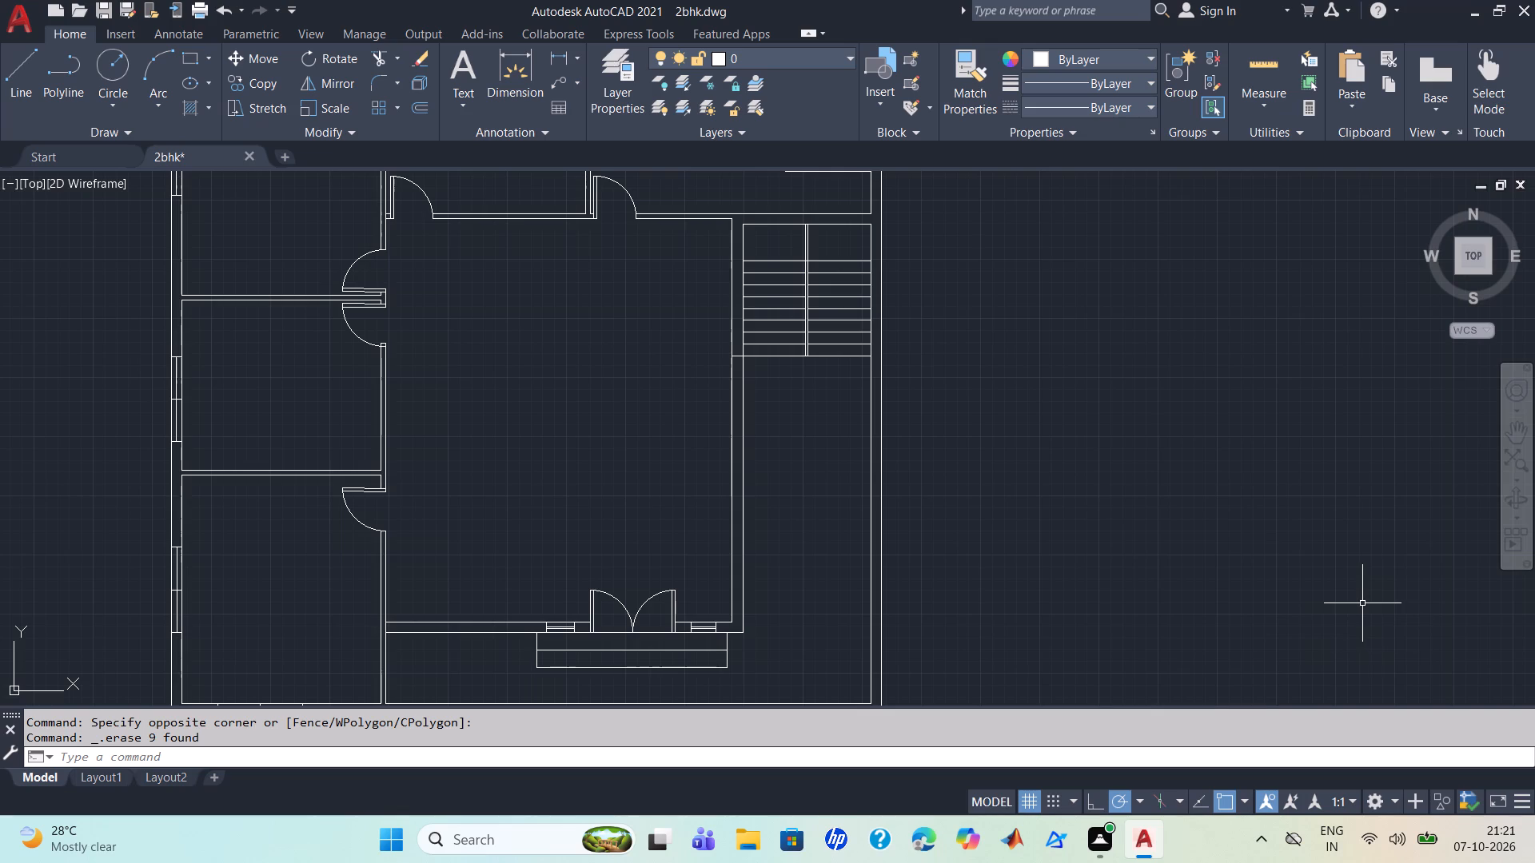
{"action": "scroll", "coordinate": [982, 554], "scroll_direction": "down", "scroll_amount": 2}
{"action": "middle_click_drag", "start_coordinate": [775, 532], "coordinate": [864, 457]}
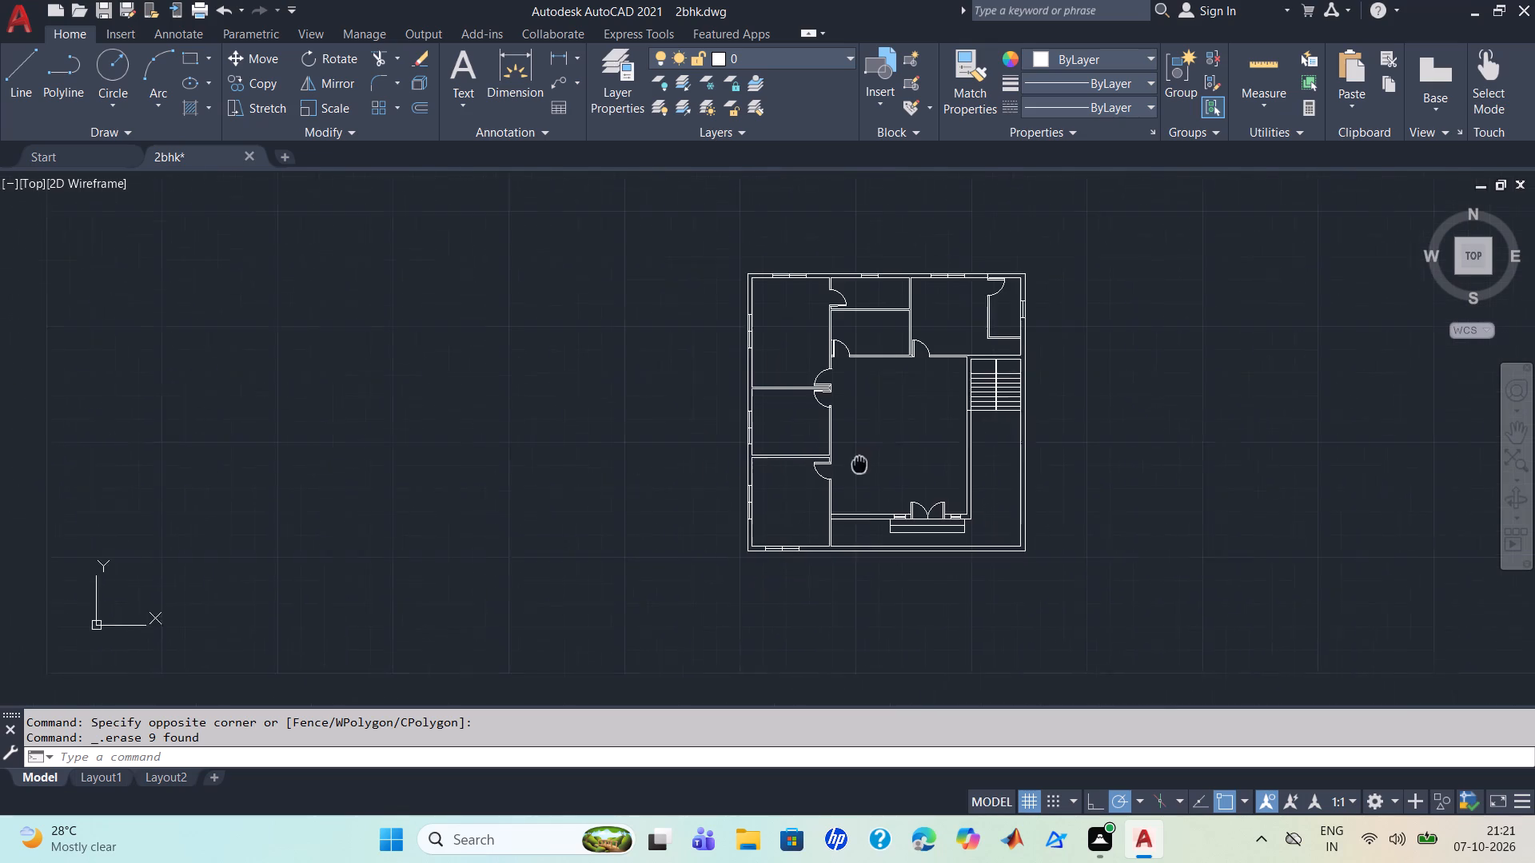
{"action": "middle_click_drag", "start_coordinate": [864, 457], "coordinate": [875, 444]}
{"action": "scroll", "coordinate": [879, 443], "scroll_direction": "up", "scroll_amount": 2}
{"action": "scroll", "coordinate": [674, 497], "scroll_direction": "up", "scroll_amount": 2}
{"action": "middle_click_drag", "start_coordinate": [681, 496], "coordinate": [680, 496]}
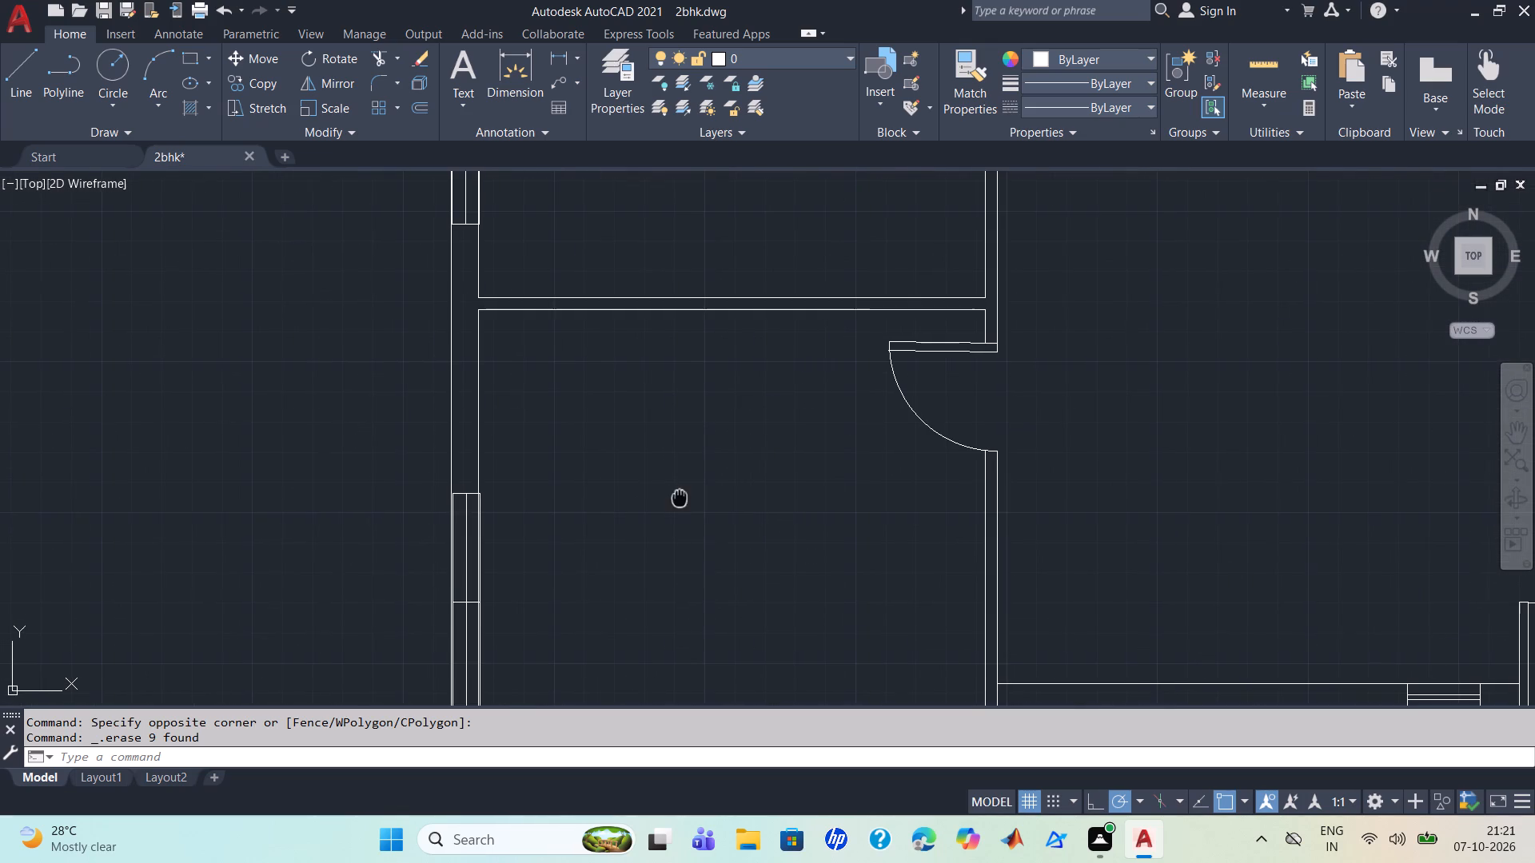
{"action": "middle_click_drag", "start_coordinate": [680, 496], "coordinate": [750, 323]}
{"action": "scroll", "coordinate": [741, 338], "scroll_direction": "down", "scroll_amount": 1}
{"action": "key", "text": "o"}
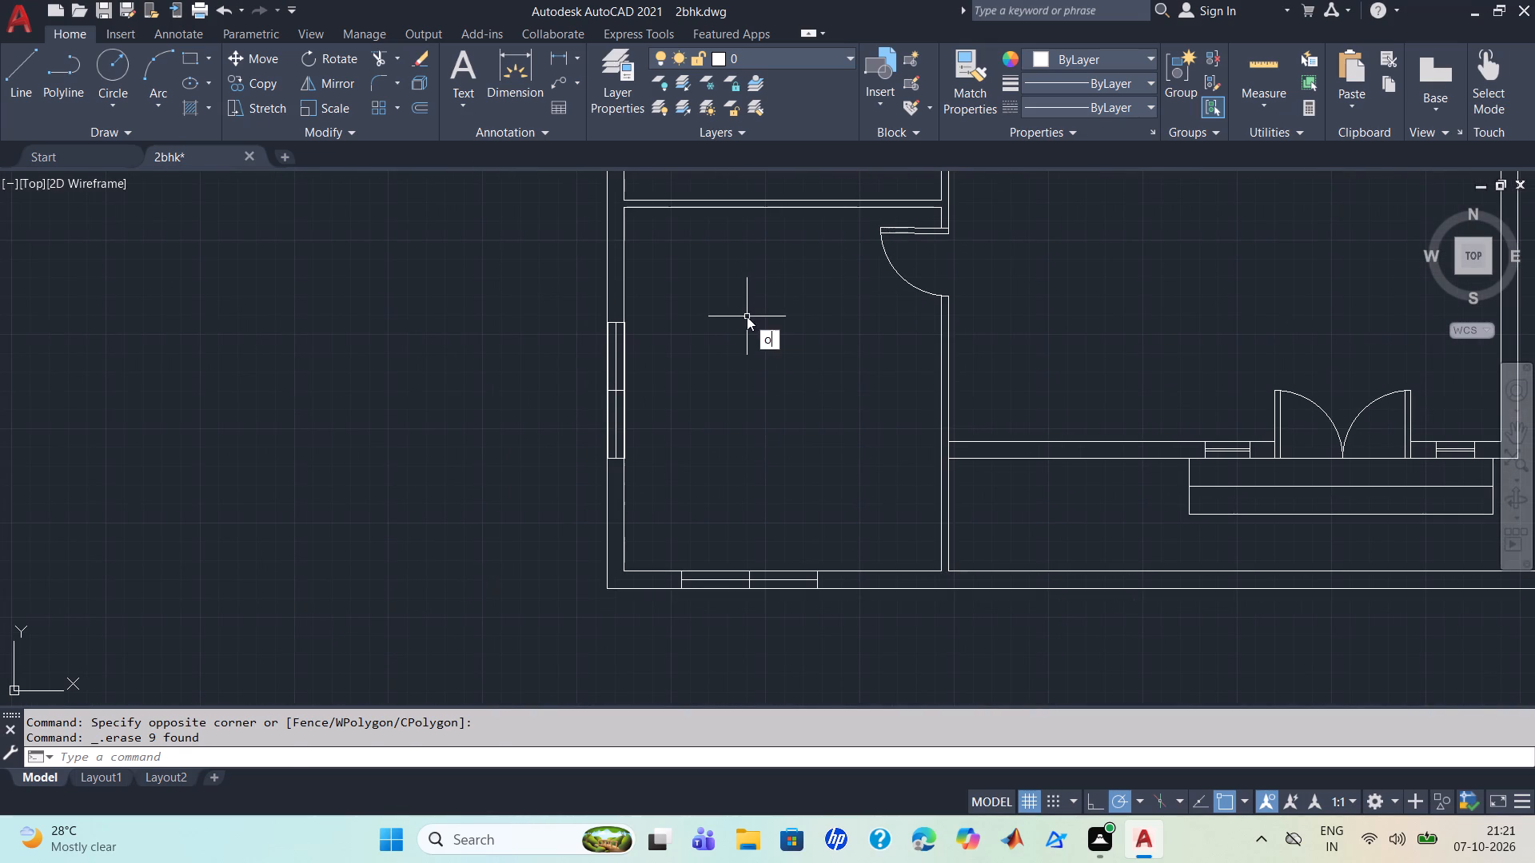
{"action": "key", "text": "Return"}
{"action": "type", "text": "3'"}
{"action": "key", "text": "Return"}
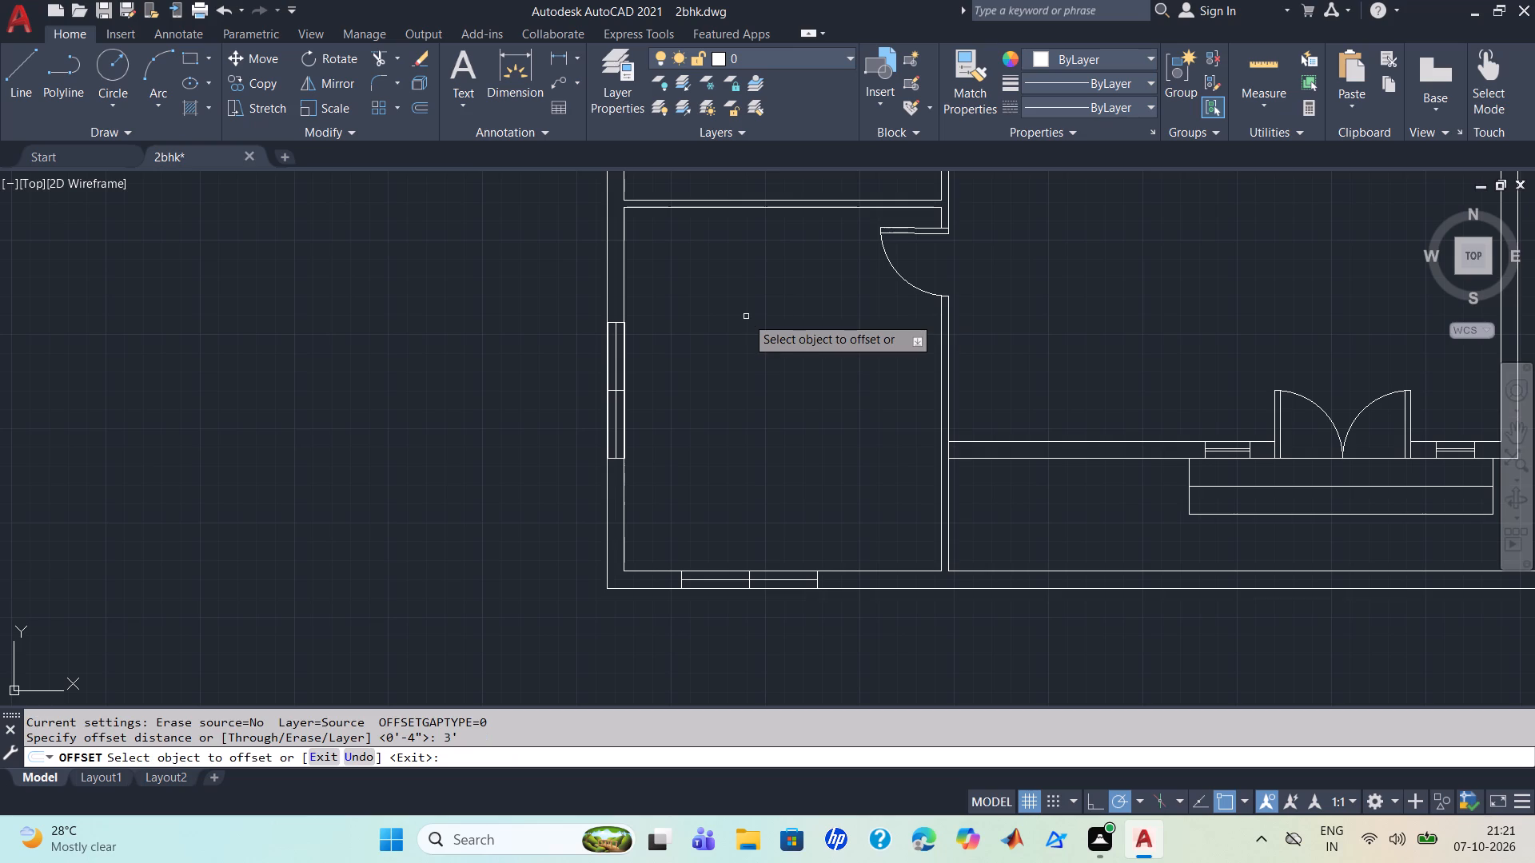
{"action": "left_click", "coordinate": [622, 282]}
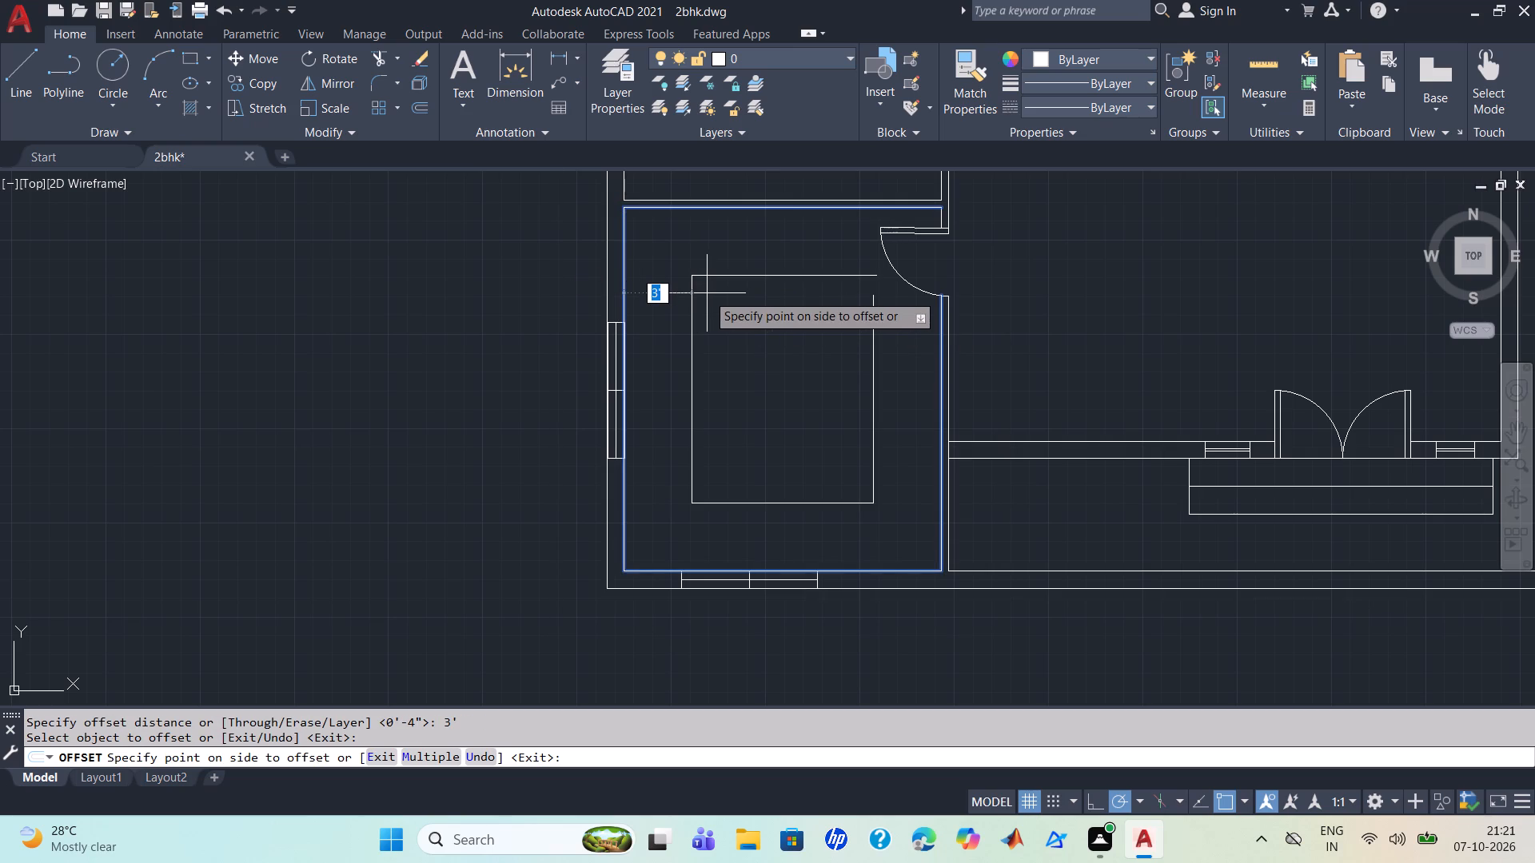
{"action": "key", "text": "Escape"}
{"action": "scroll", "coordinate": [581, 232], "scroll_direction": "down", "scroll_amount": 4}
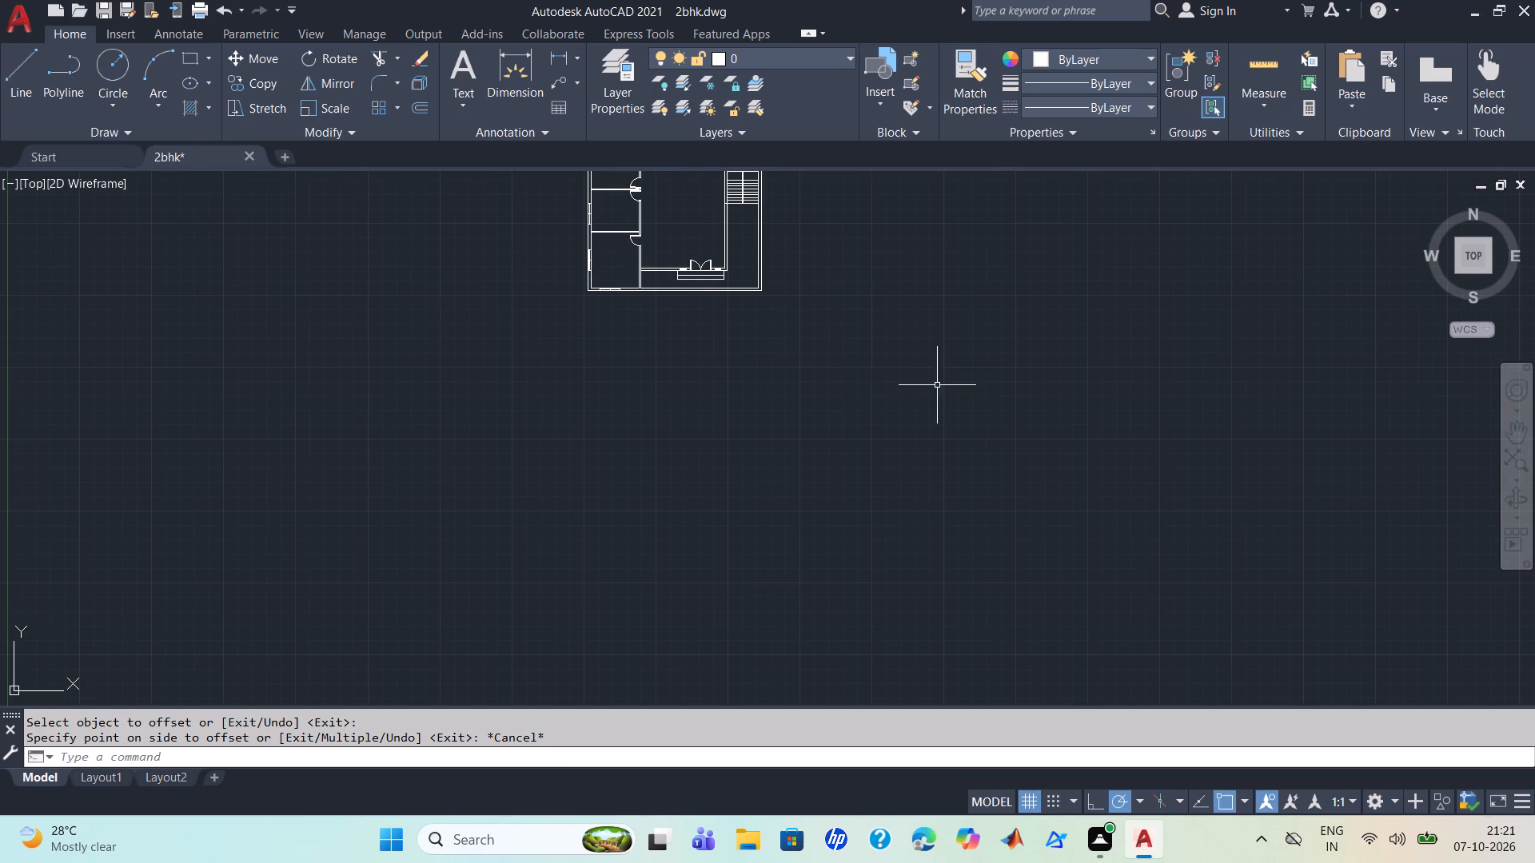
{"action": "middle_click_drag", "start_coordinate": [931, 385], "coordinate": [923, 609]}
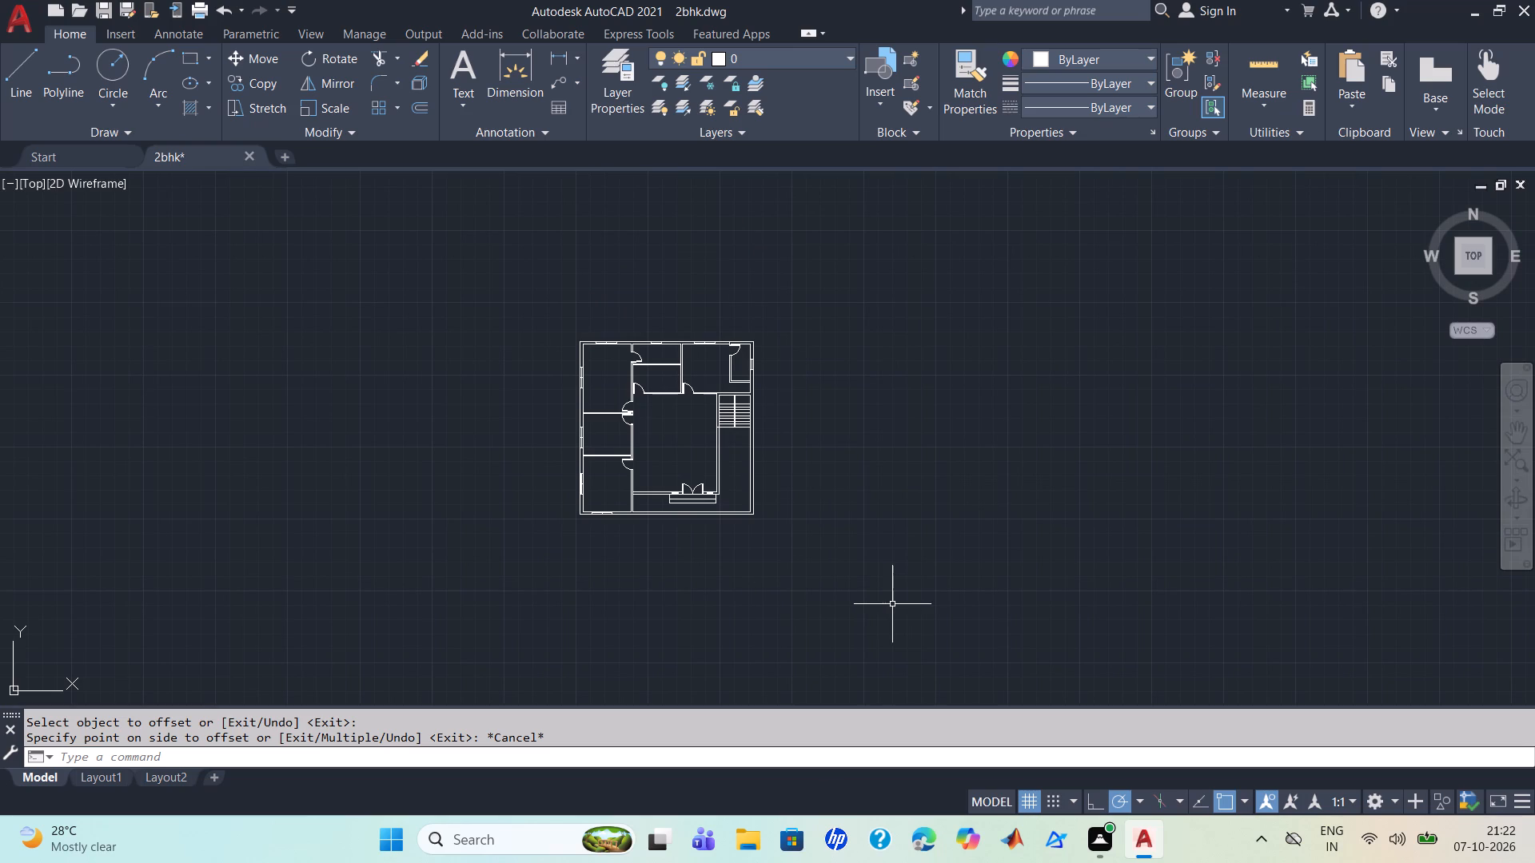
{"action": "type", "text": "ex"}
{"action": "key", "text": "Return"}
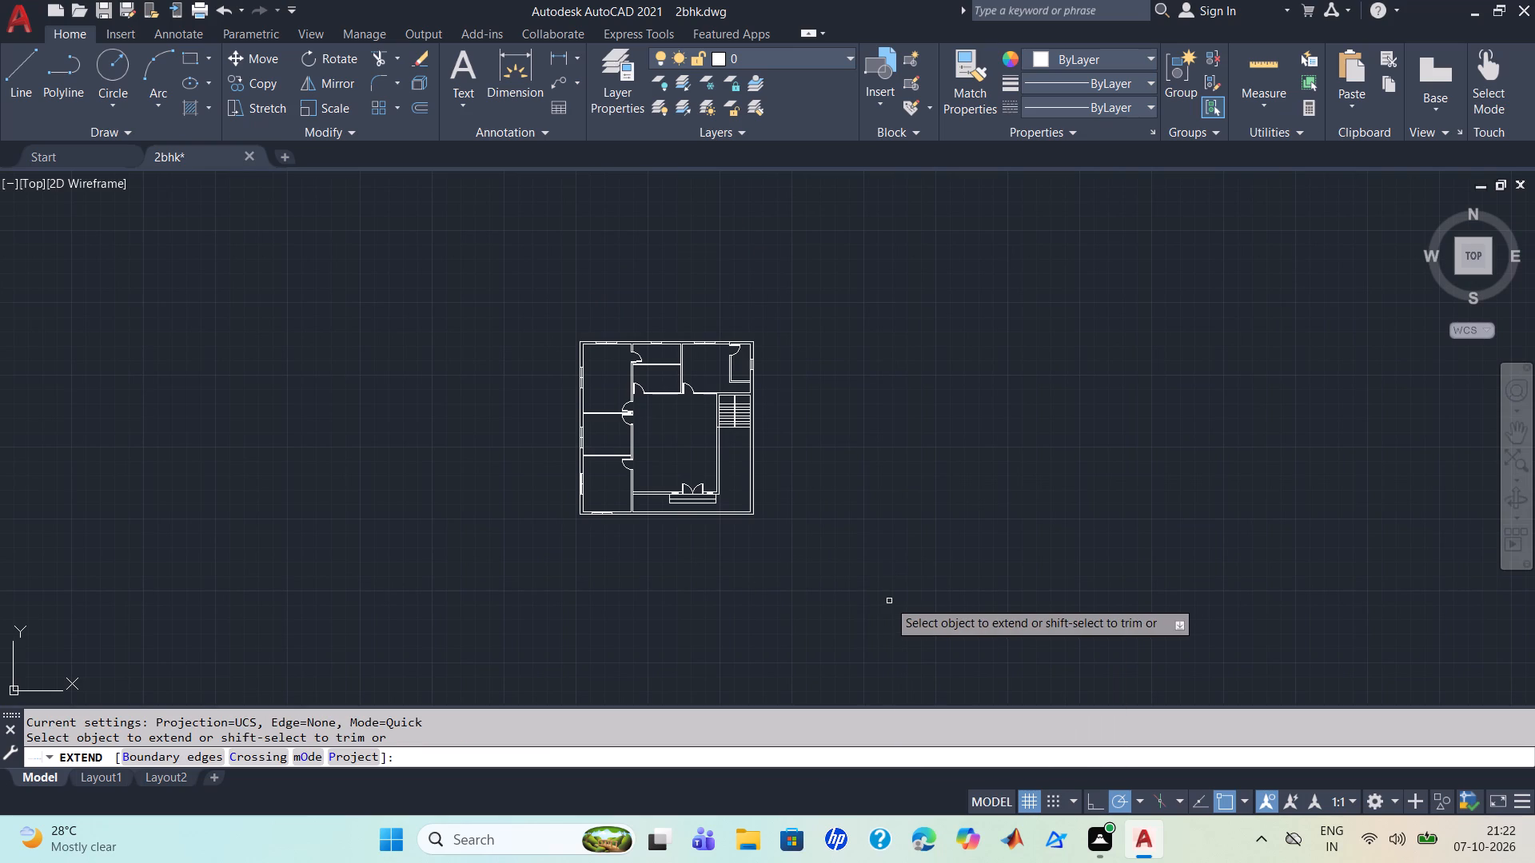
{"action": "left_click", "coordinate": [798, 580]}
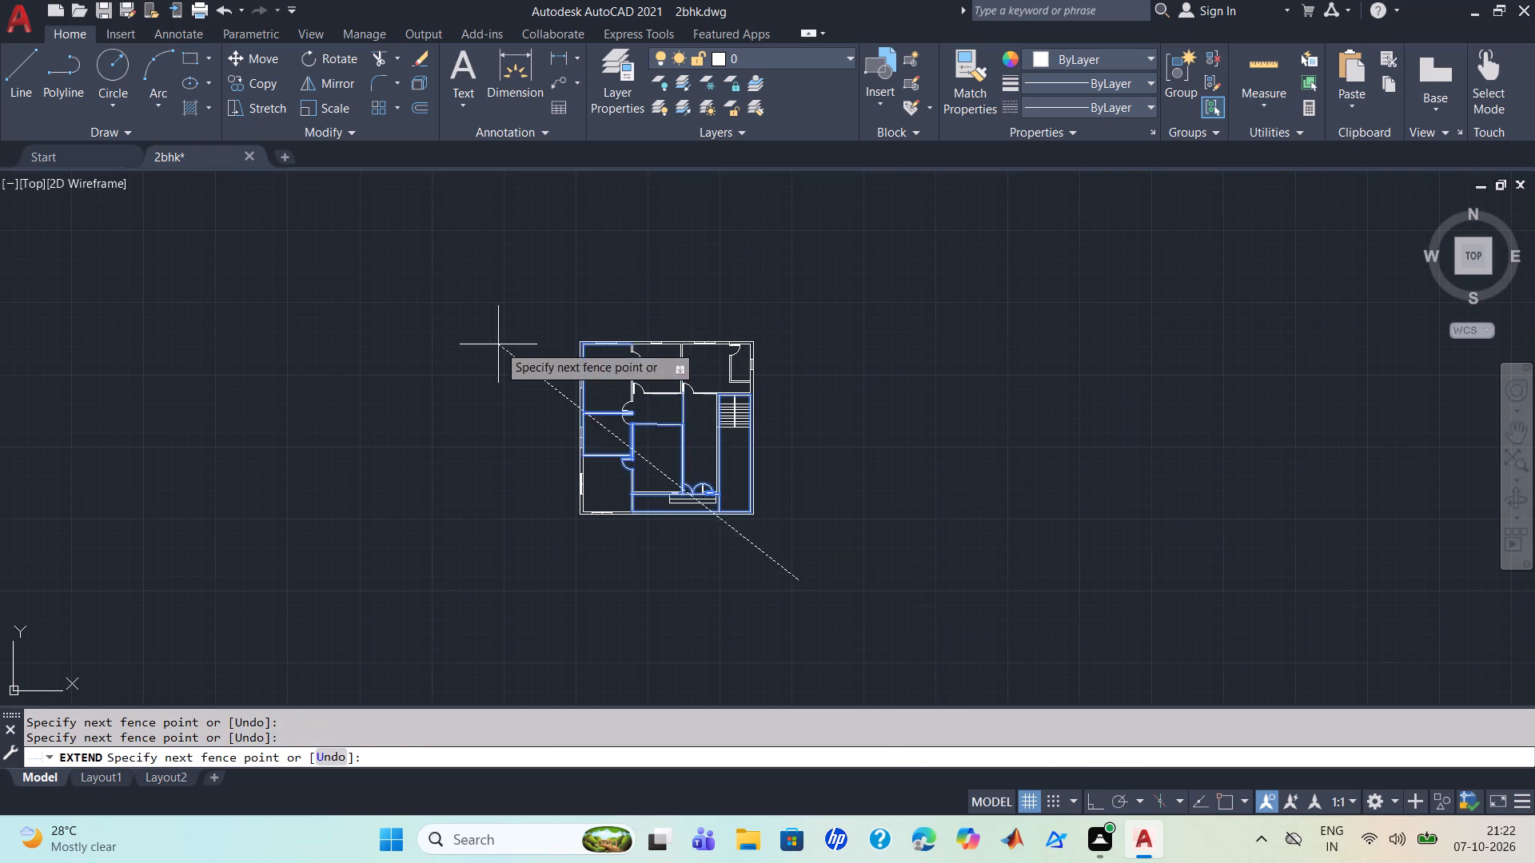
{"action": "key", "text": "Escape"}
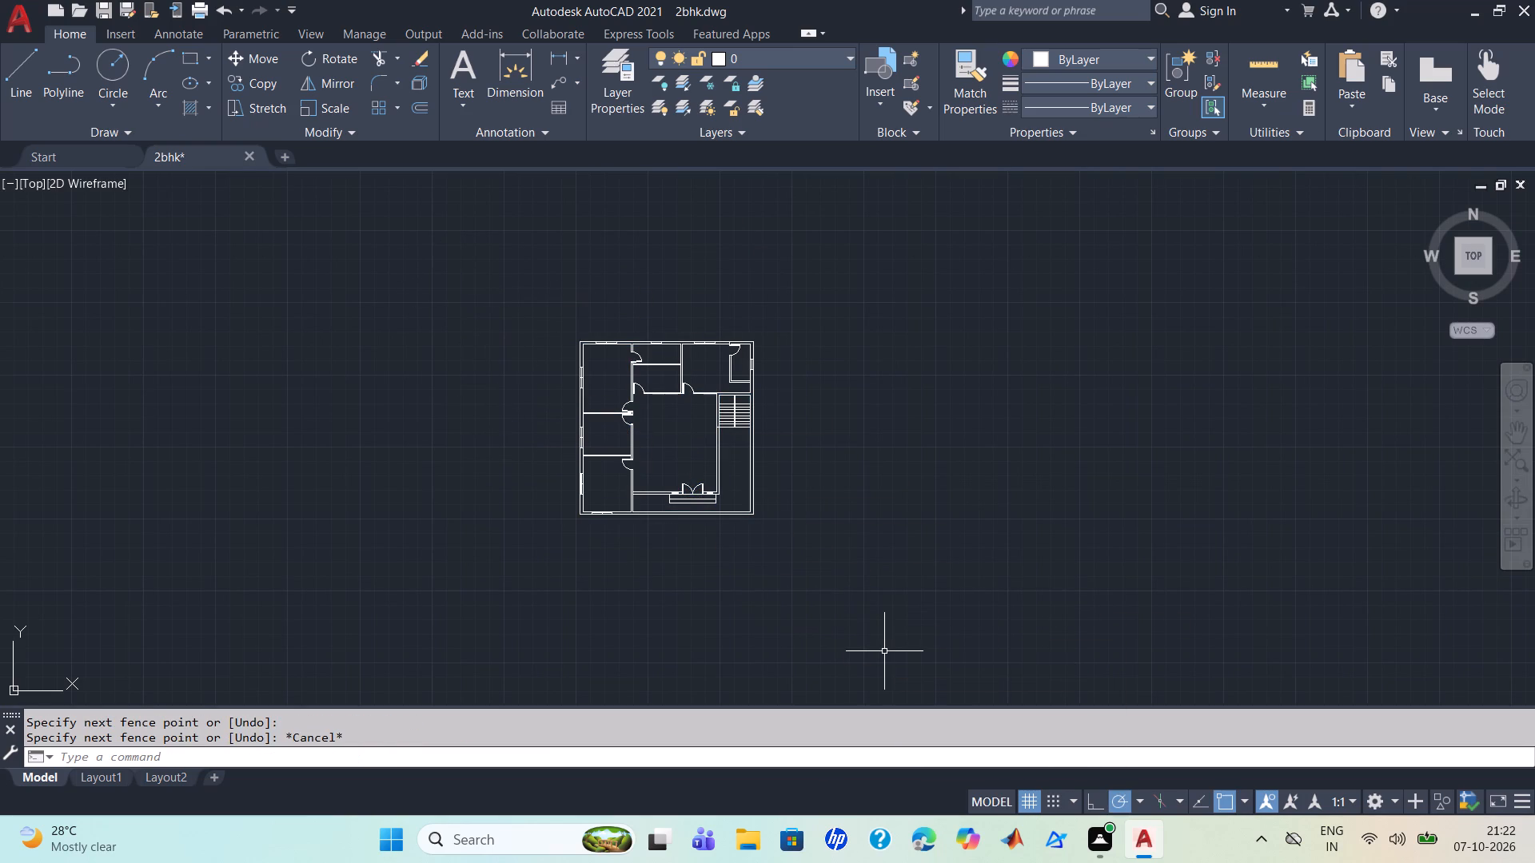
Explode the whole floor plan so its polylines become separate lines.
{"action": "key", "text": "x"}
{"action": "key", "text": "Return"}
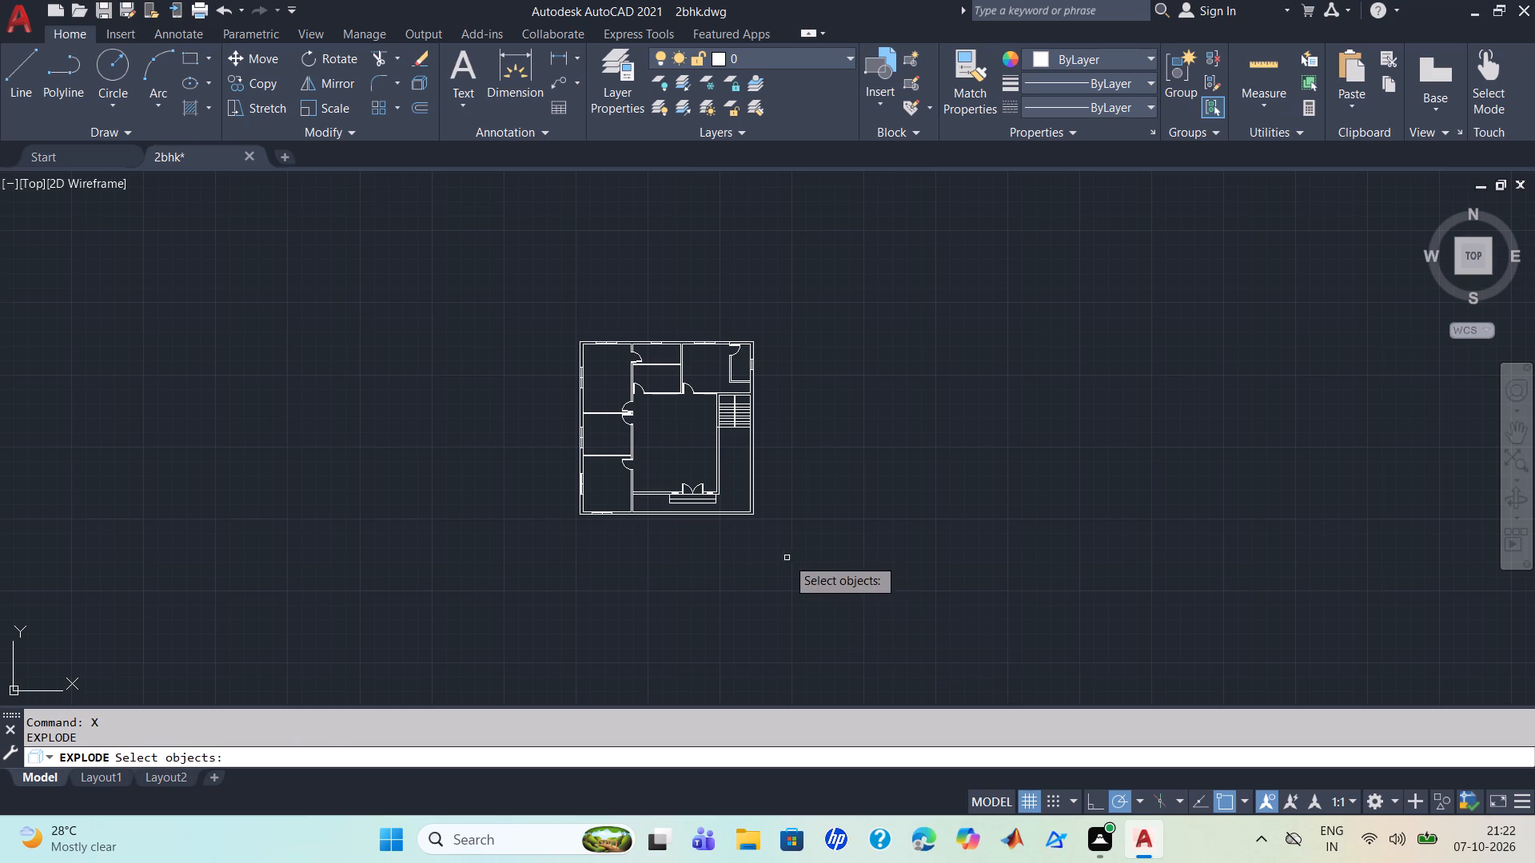
{"action": "left_click", "coordinate": [787, 558]}
{"action": "left_click", "coordinate": [530, 306]}
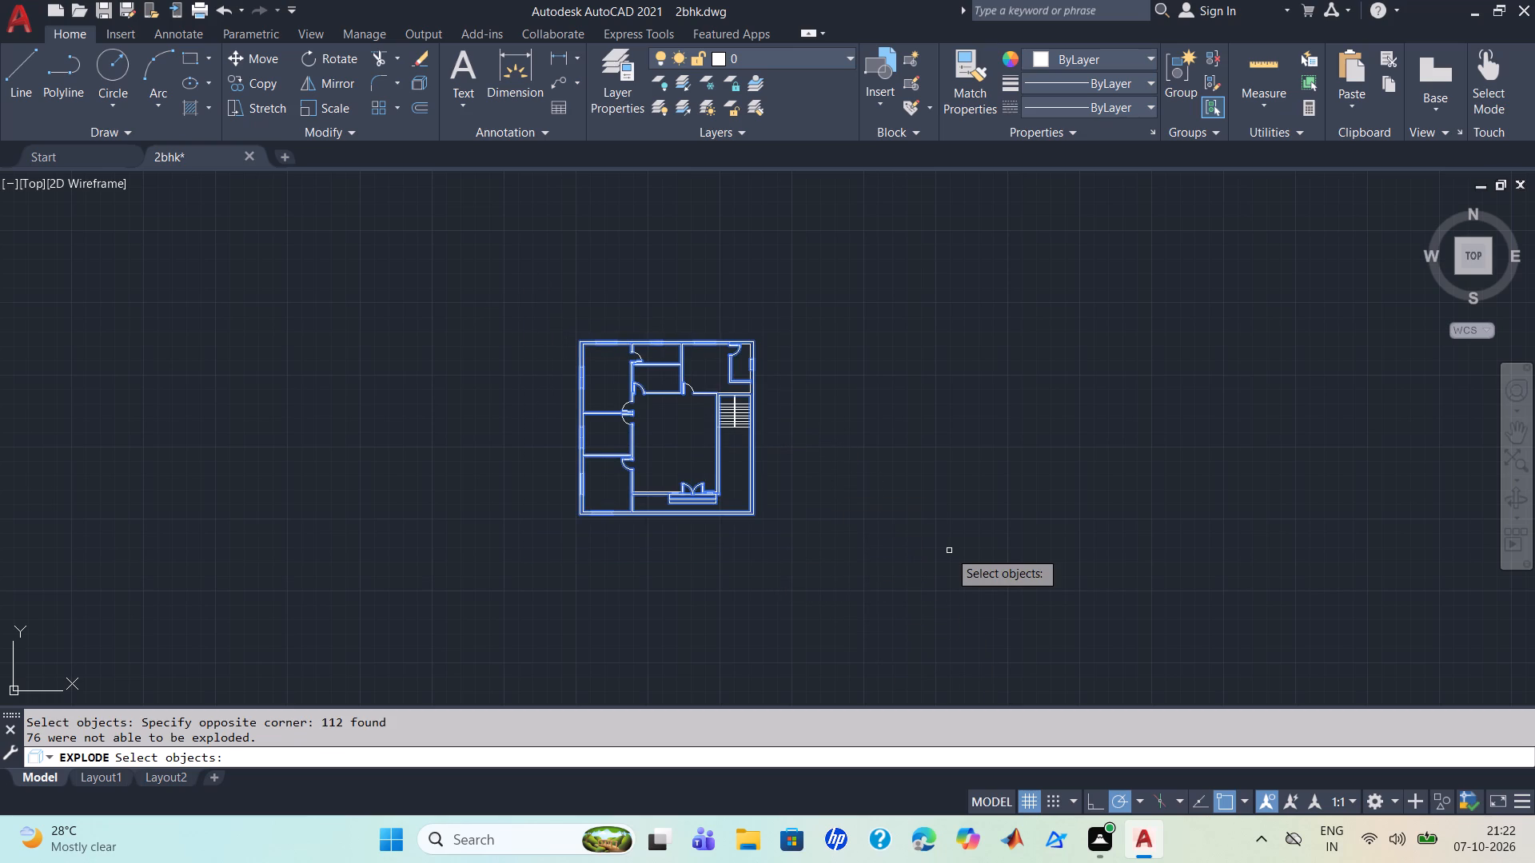
{"action": "key", "text": "Return"}
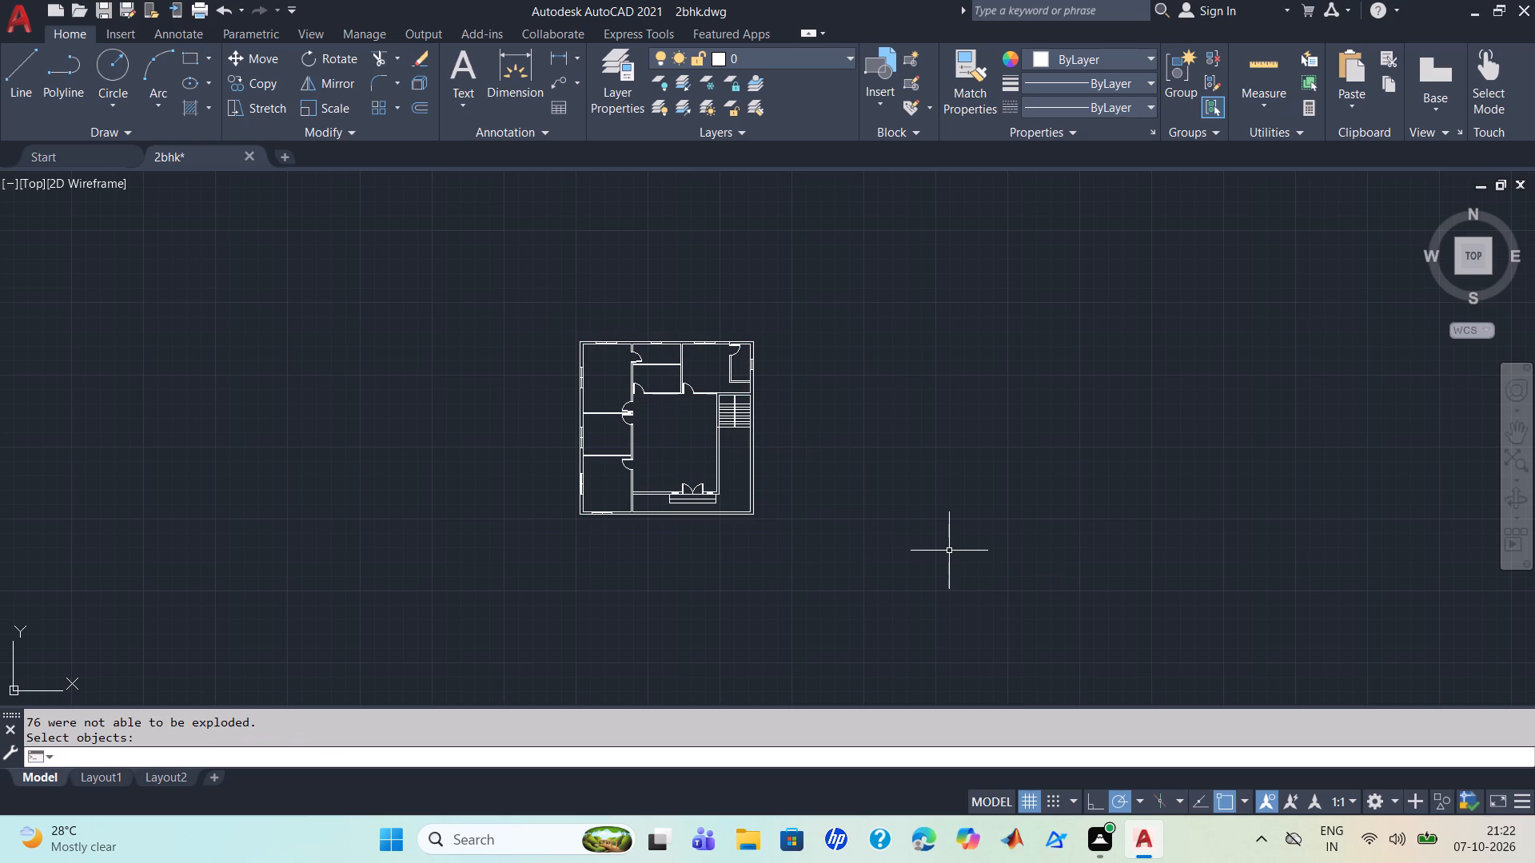
Offset the inner west wall line of the southwest room 3' eastward into the room.
{"action": "scroll", "coordinate": [949, 551], "scroll_direction": "up", "scroll_amount": 3}
{"action": "middle_click_drag", "start_coordinate": [950, 491], "coordinate": [1228, 601]}
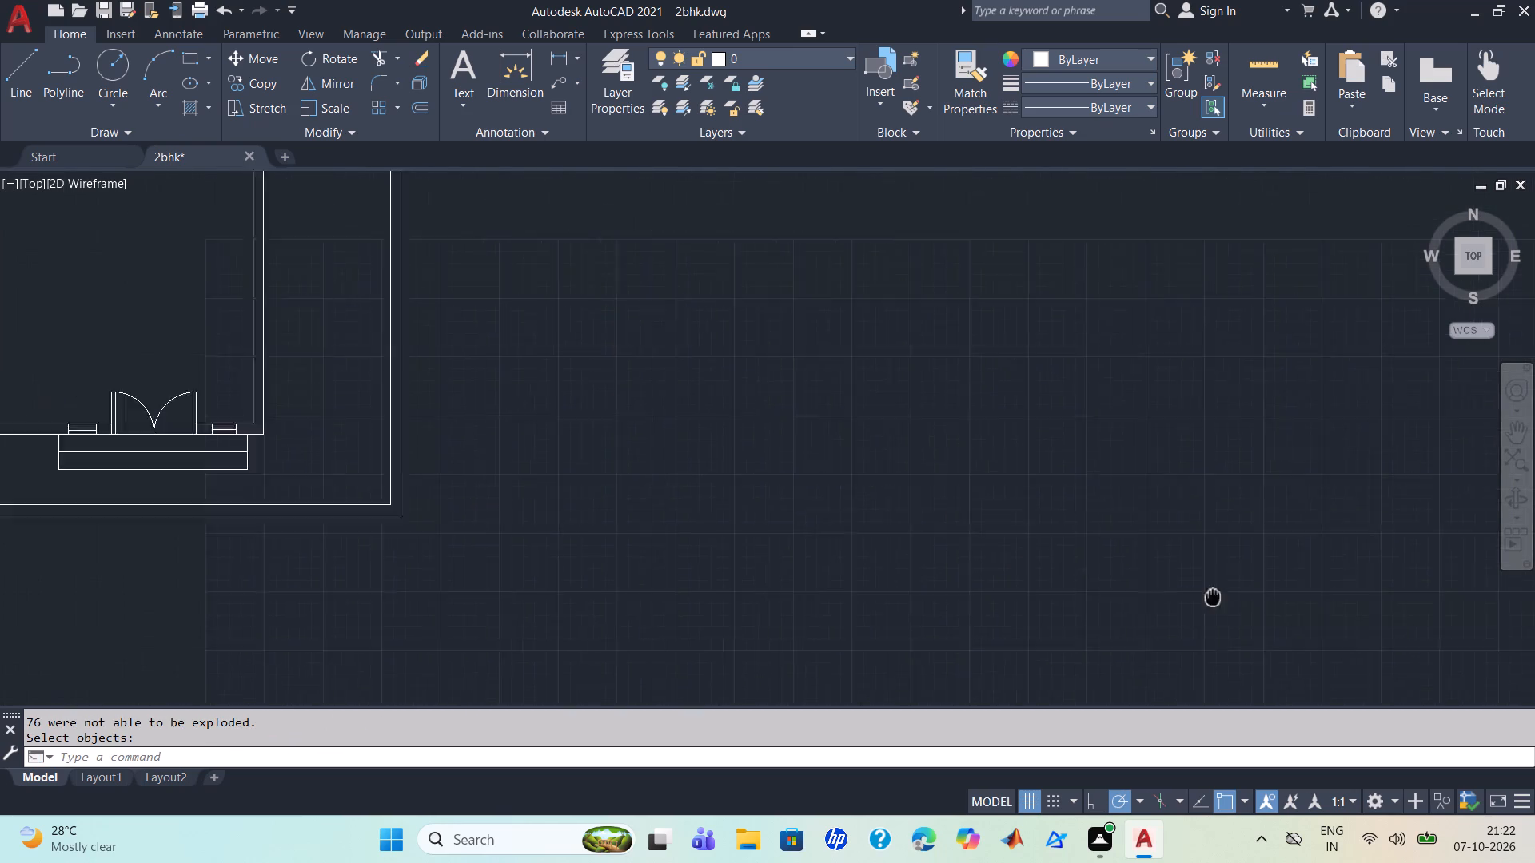
{"action": "middle_click_drag", "start_coordinate": [1228, 601], "coordinate": [1285, 598]}
{"action": "scroll", "coordinate": [1285, 597], "scroll_direction": "down", "scroll_amount": 1}
{"action": "middle_click_drag", "start_coordinate": [693, 396], "coordinate": [829, 421]}
{"action": "scroll", "coordinate": [829, 421], "scroll_direction": "down", "scroll_amount": 1}
{"action": "scroll", "coordinate": [822, 422], "scroll_direction": "up", "scroll_amount": 2}
{"action": "key", "text": "o"}
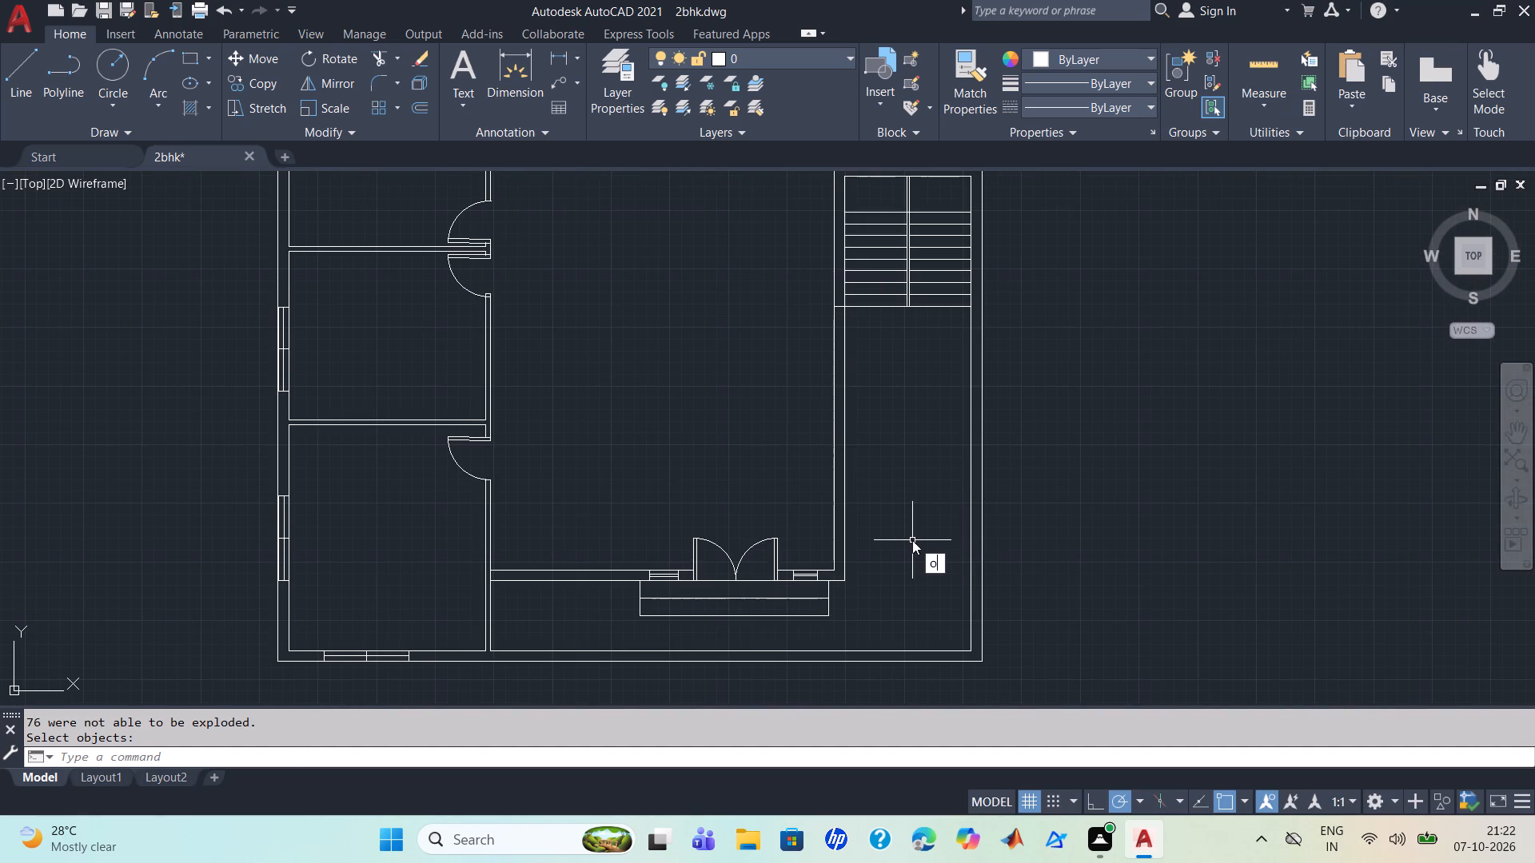
{"action": "key", "text": "Return"}
{"action": "type", "text": "3'"}
{"action": "key", "text": "Return"}
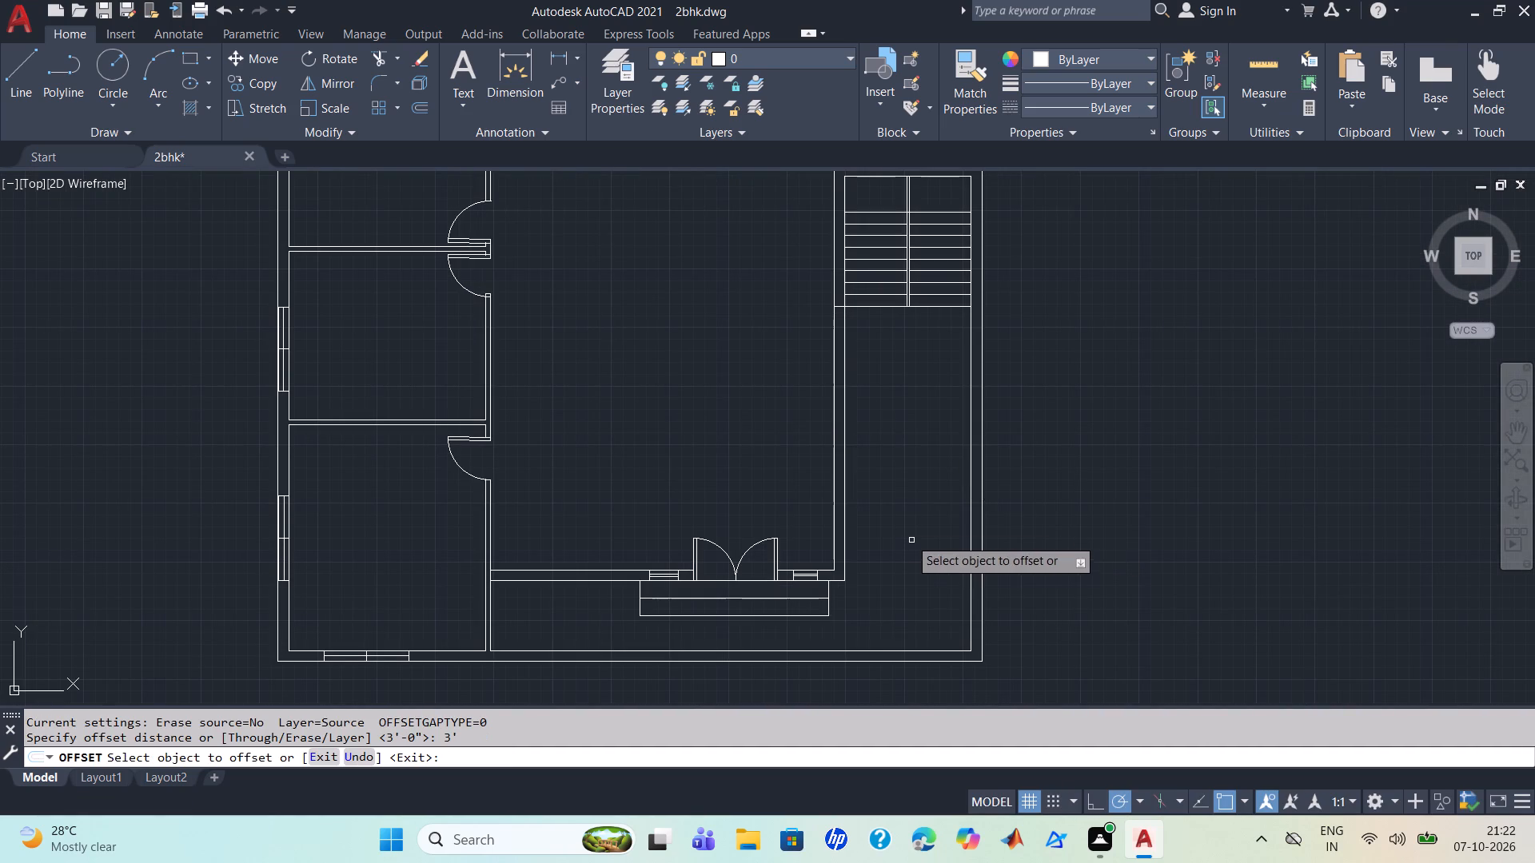
{"action": "left_click", "coordinate": [287, 453]}
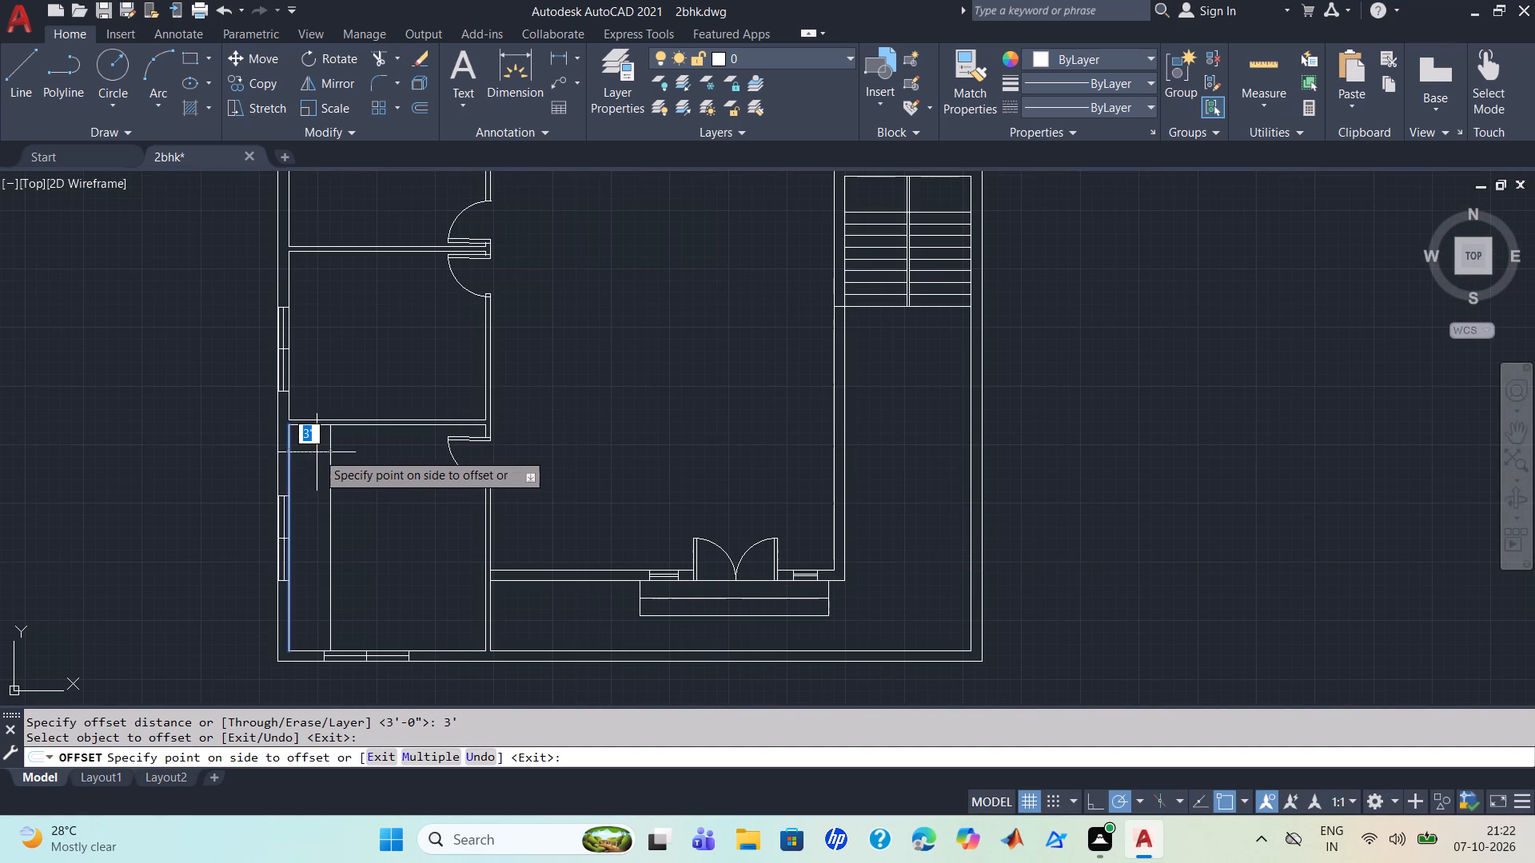
{"action": "left_click", "coordinate": [317, 452]}
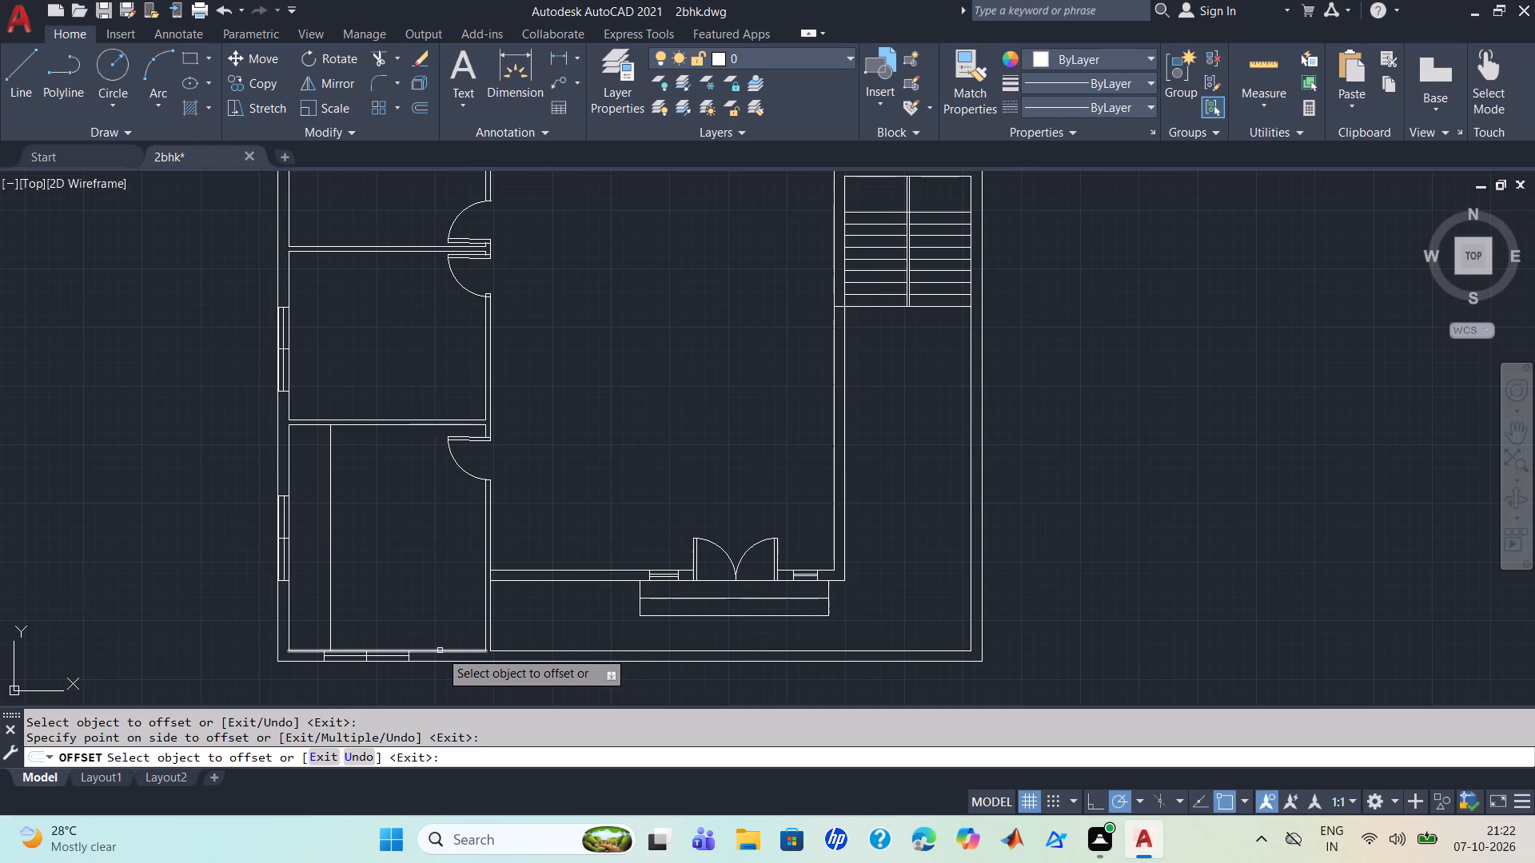
Offset the inner south wall line of the southwest room 3' northward into the room.
{"action": "left_click", "coordinate": [440, 650]}
{"action": "left_click", "coordinate": [428, 610]}
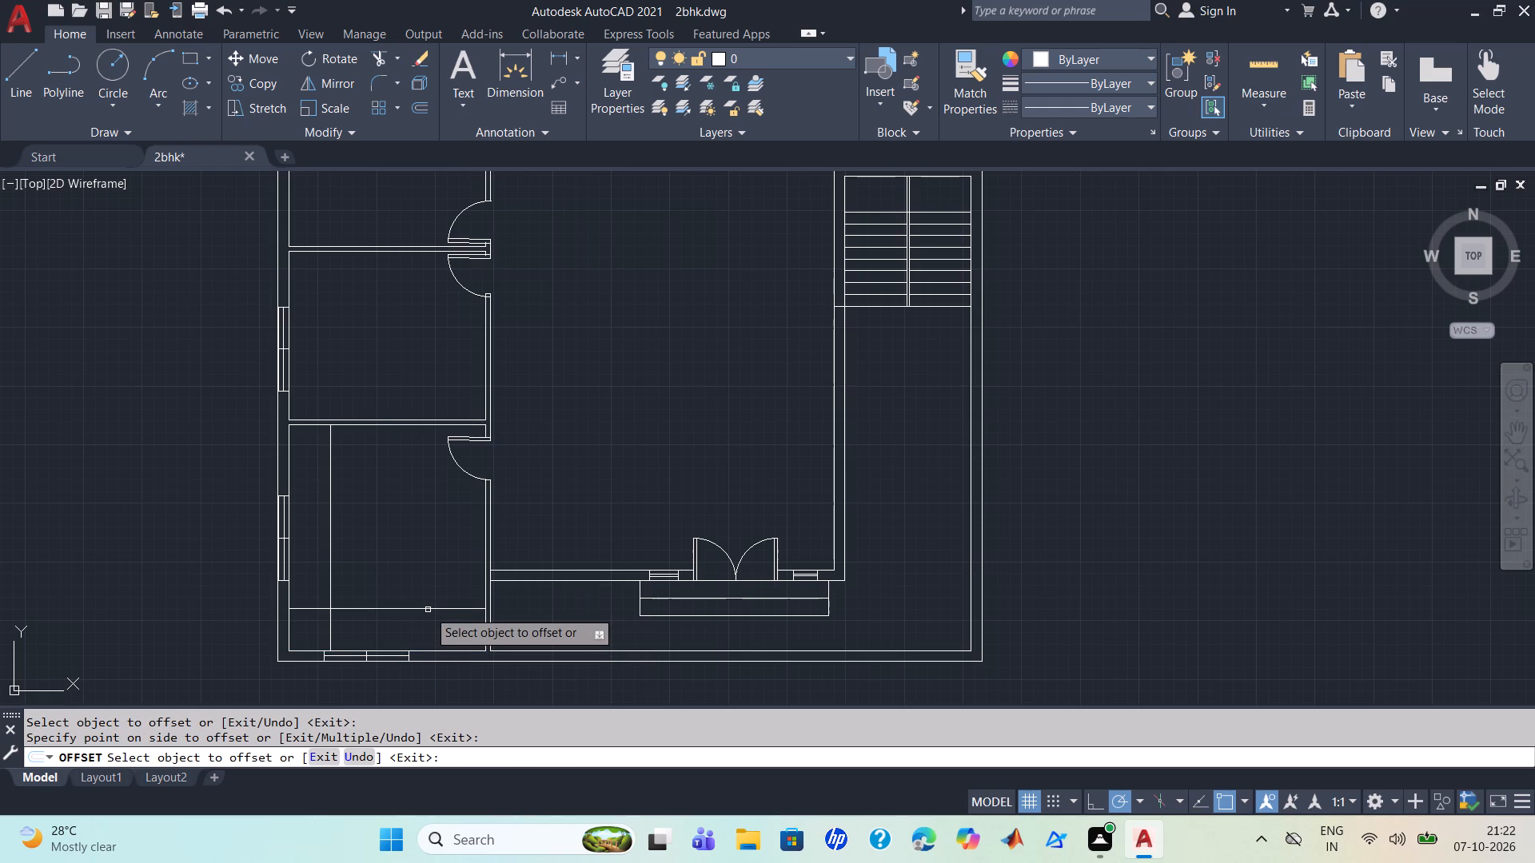
{"action": "type", "text": "tr"}
{"action": "key", "text": "BackSpace"}
{"action": "key", "text": "BackSpace"}
{"action": "key", "text": "Escape"}
Trim the ends of the two 3' offset lines that cross beyond their southwest intersection, leaving a clean L-shaped corner.
{"action": "type", "text": "tr"}
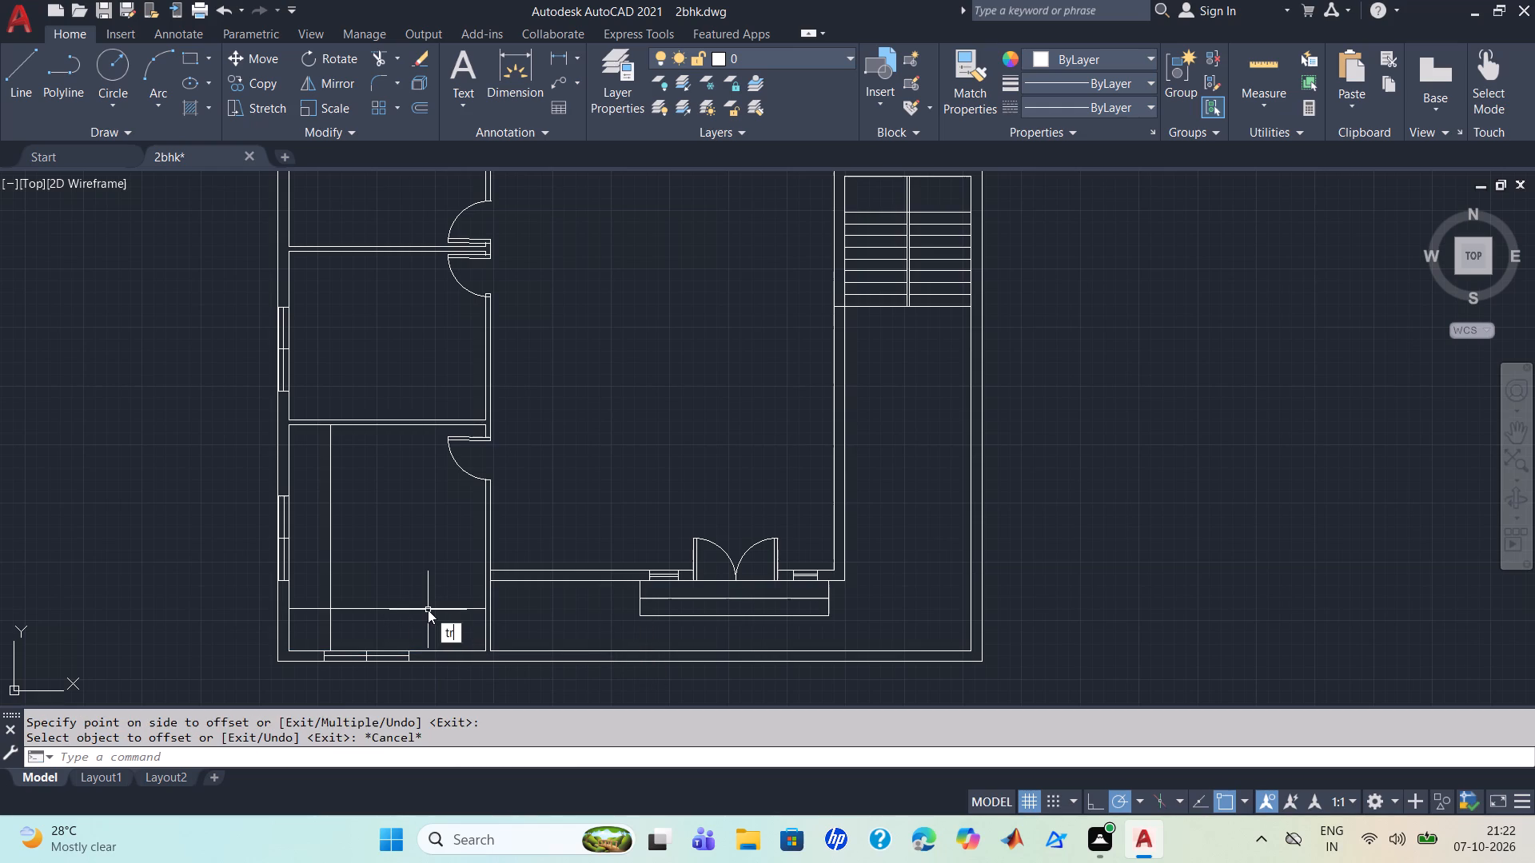
{"action": "key", "text": "Return"}
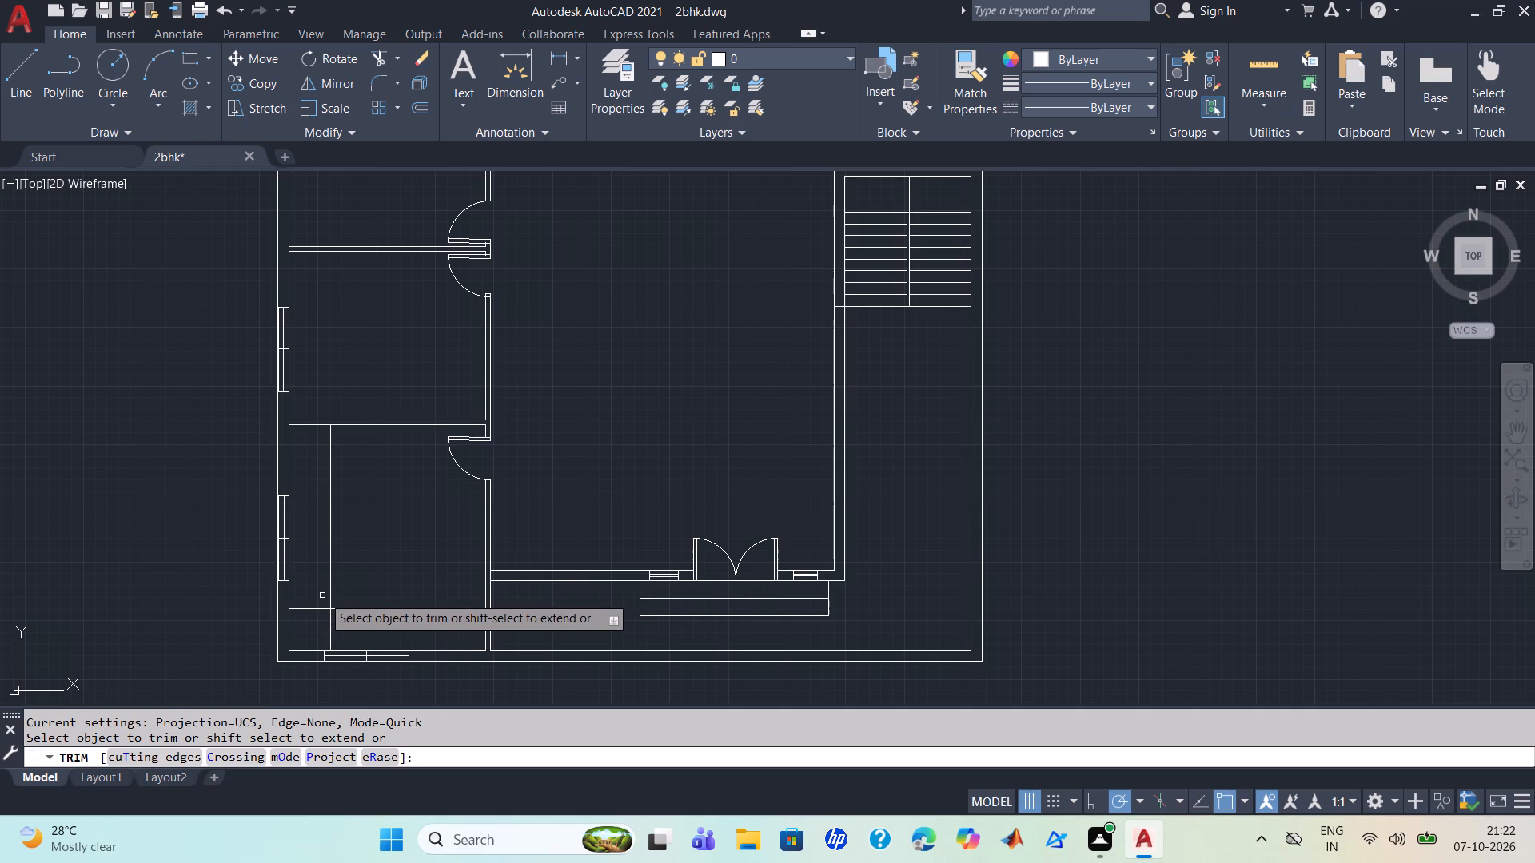
{"action": "left_click_drag", "start_coordinate": [323, 595], "coordinate": [354, 639]}
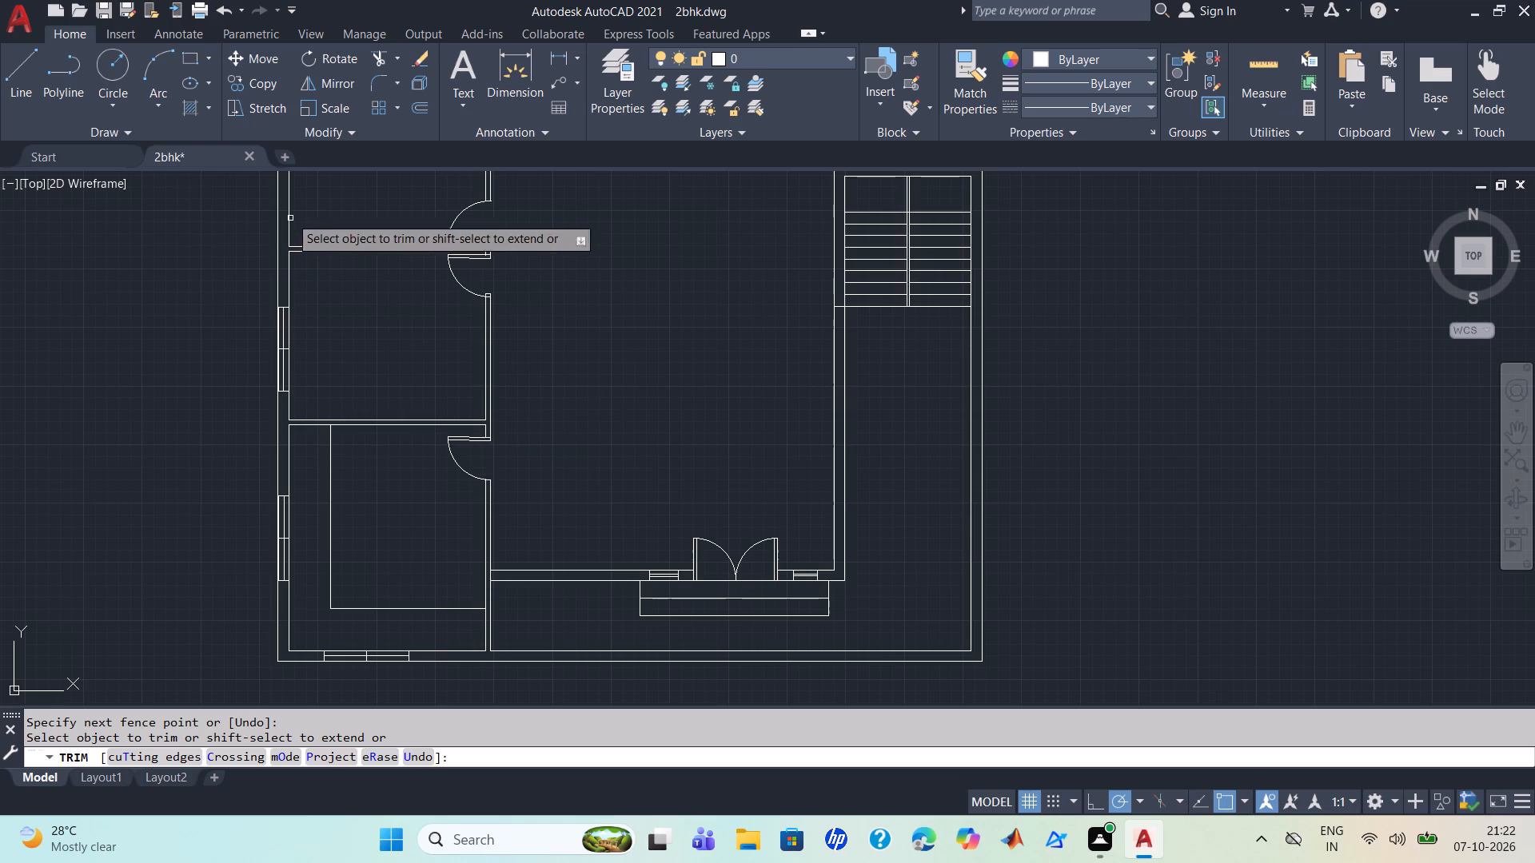
{"action": "key", "text": "Escape"}
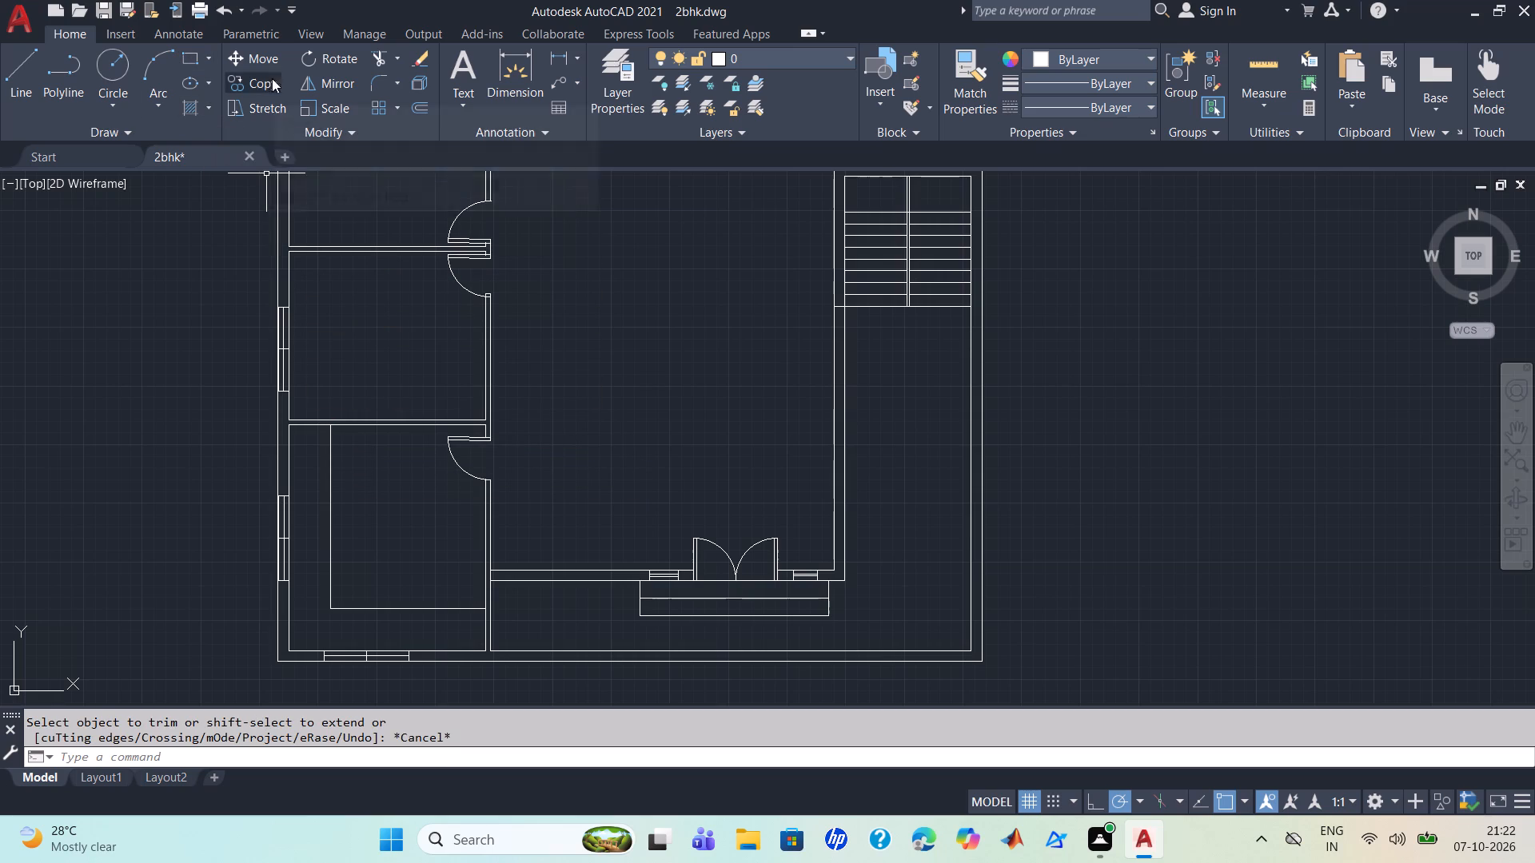
Draw a rectangle about 3'-5" wide by 3'-1" deep from the inner northwest corner of the southwest room.
{"action": "left_click", "coordinate": [193, 50]}
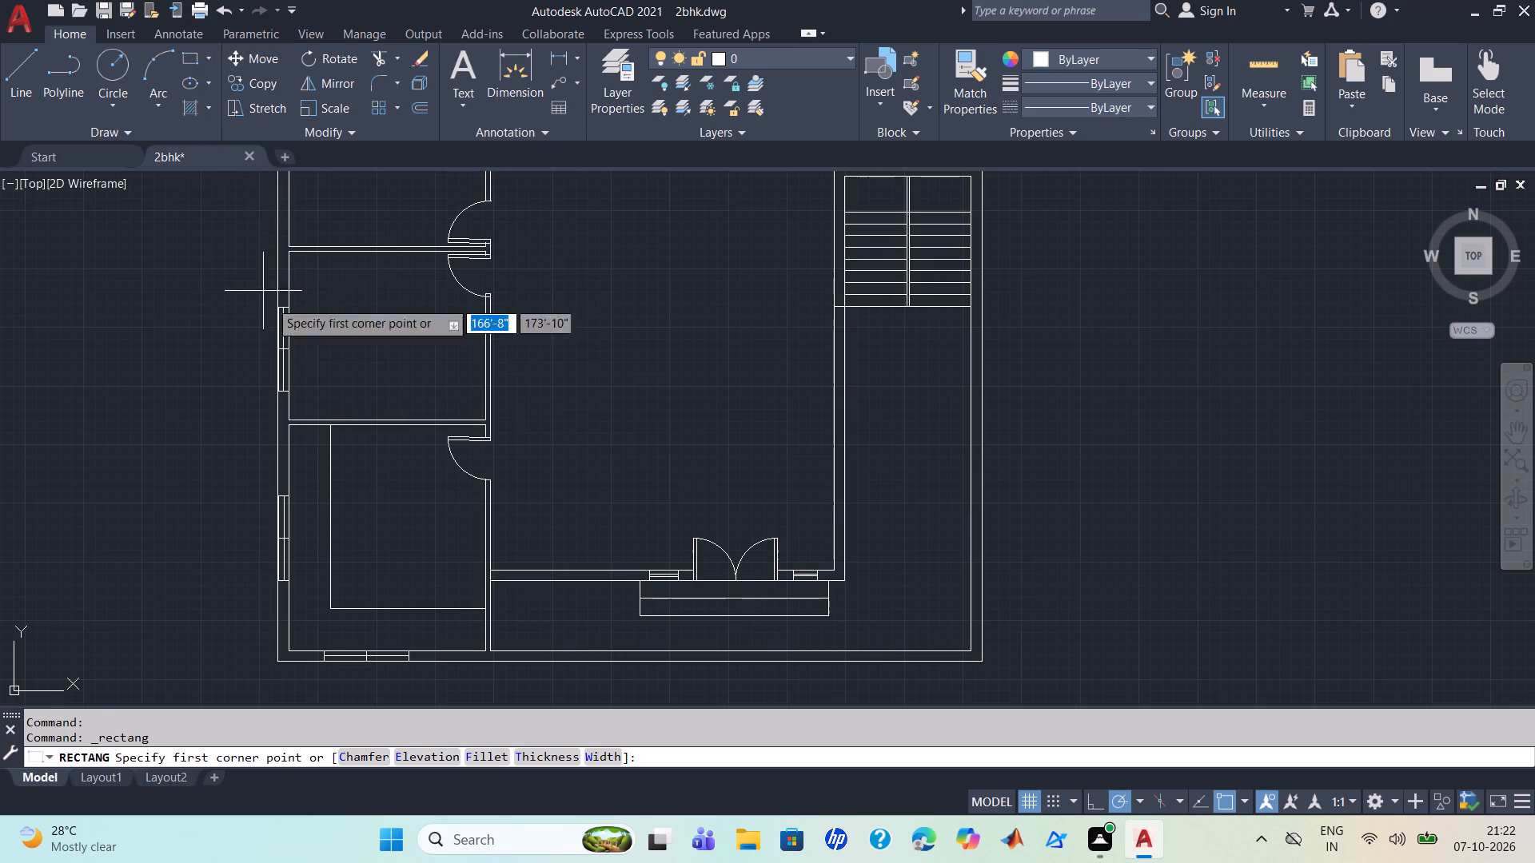
{"action": "scroll", "coordinate": [277, 409], "scroll_direction": "up", "scroll_amount": 2}
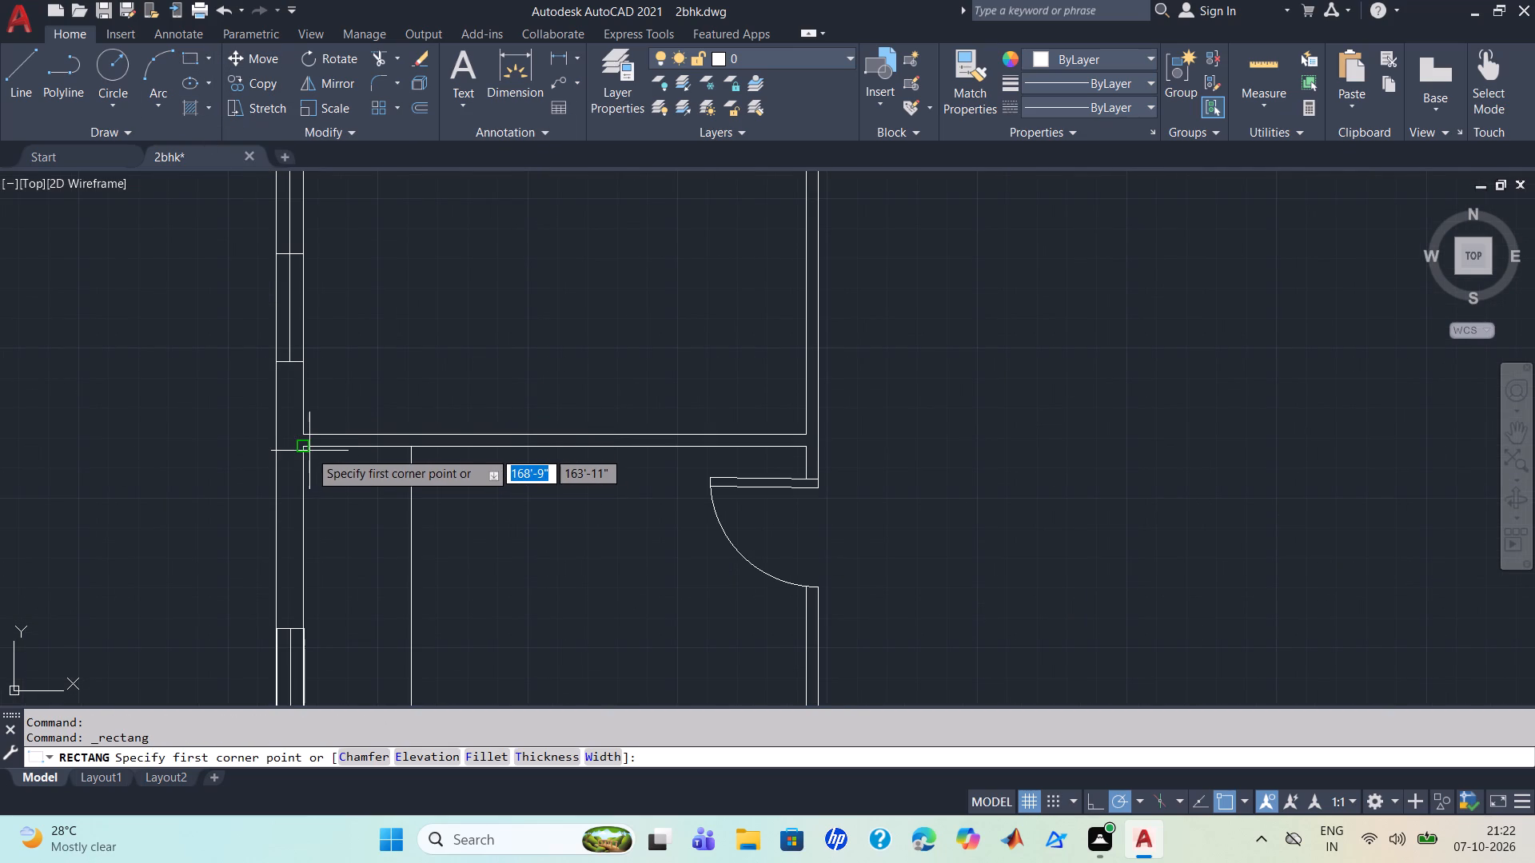
{"action": "left_click", "coordinate": [305, 449]}
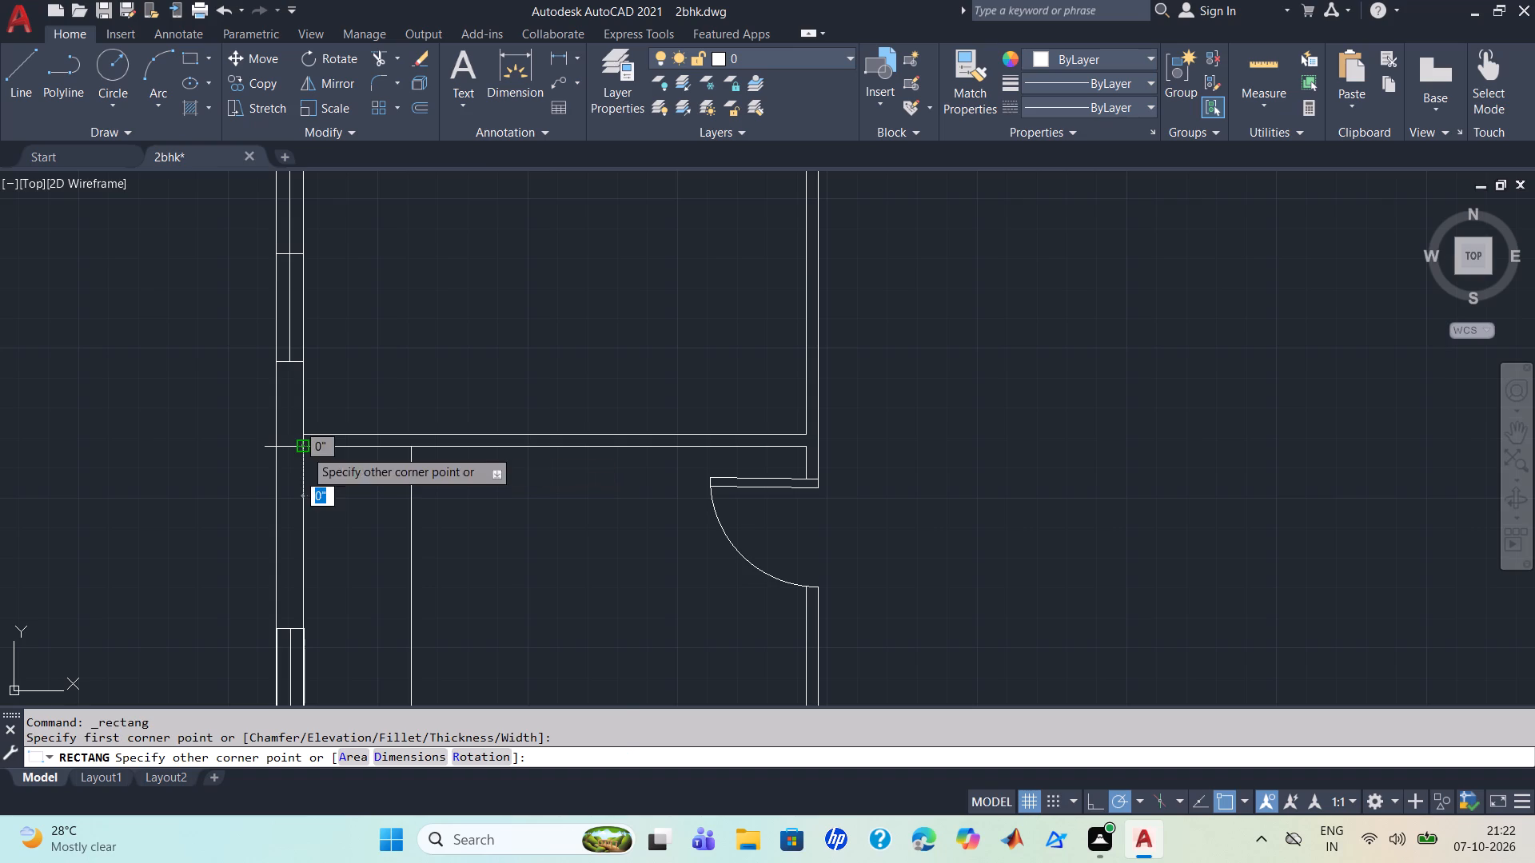
{"action": "left_click", "coordinate": [426, 559]}
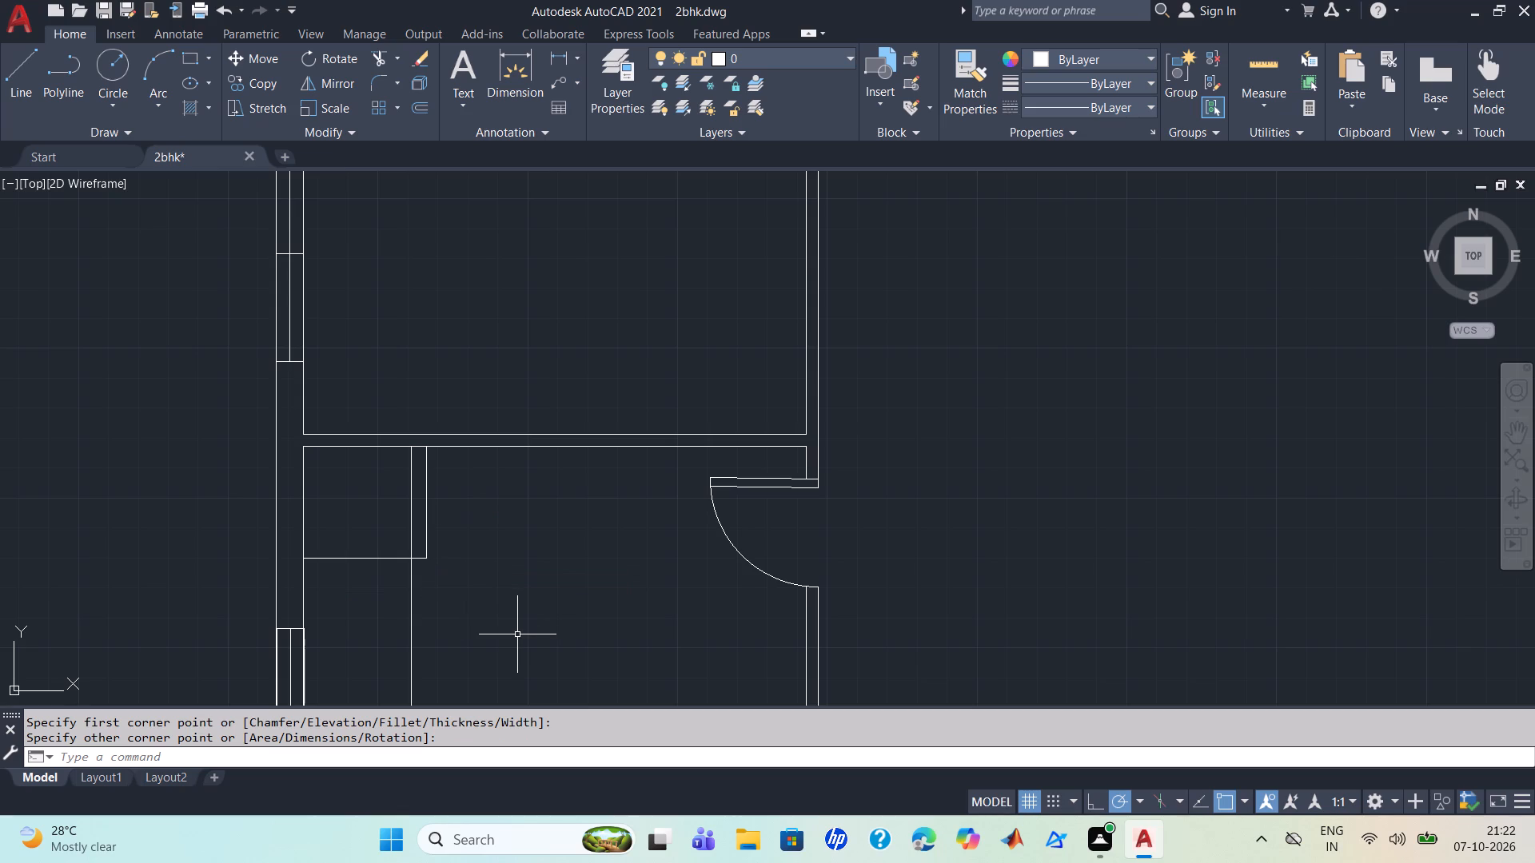
{"action": "key", "text": "Escape"}
Trim away the part of the vertical 3' offset line that runs inside the corner rectangle.
{"action": "type", "text": "tr"}
{"action": "key", "text": "Return"}
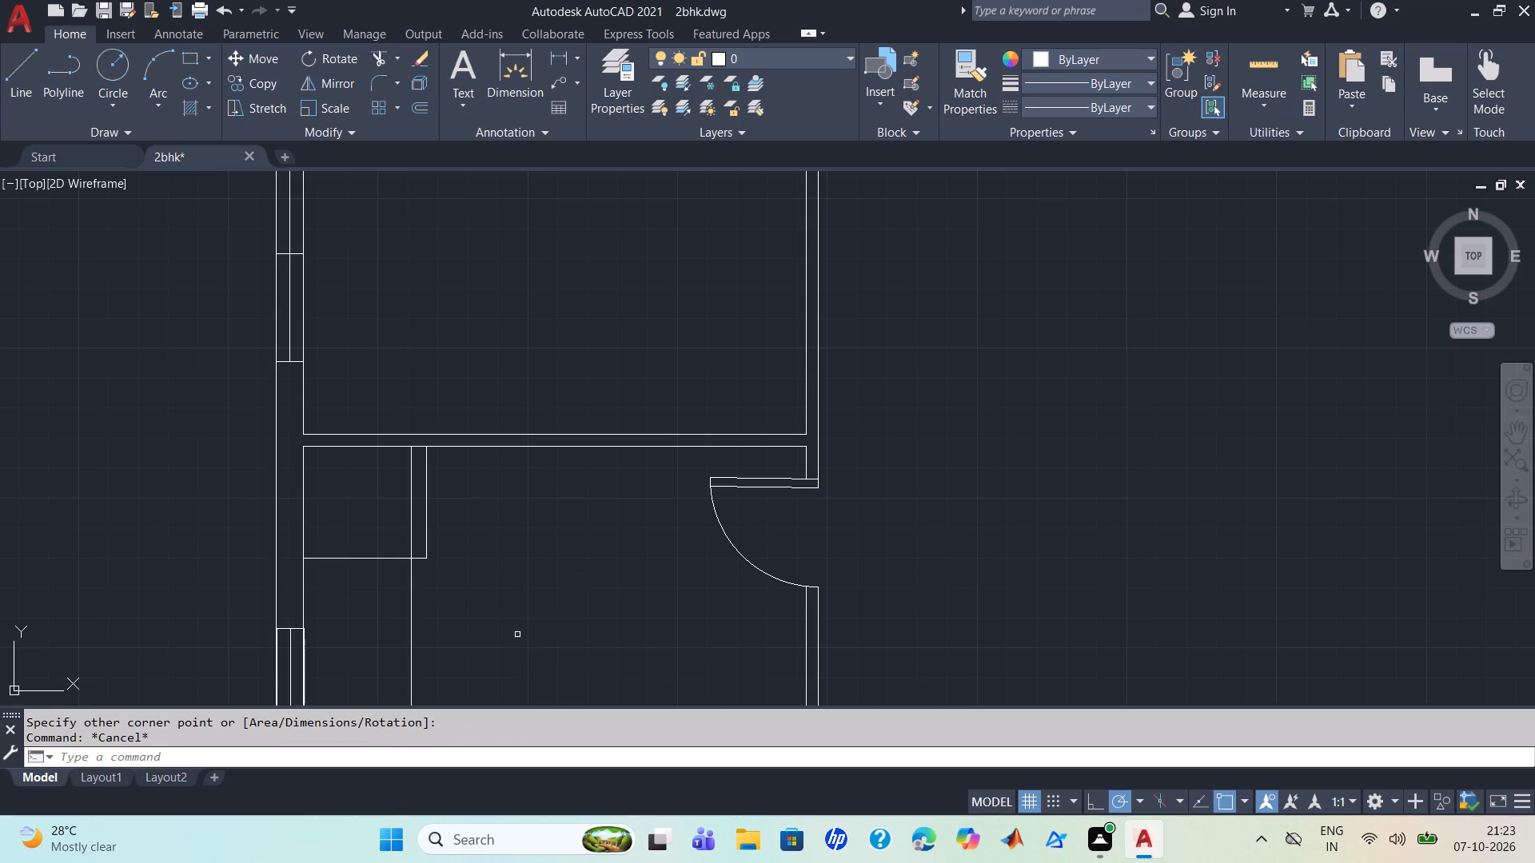
{"action": "left_click", "coordinate": [409, 541]}
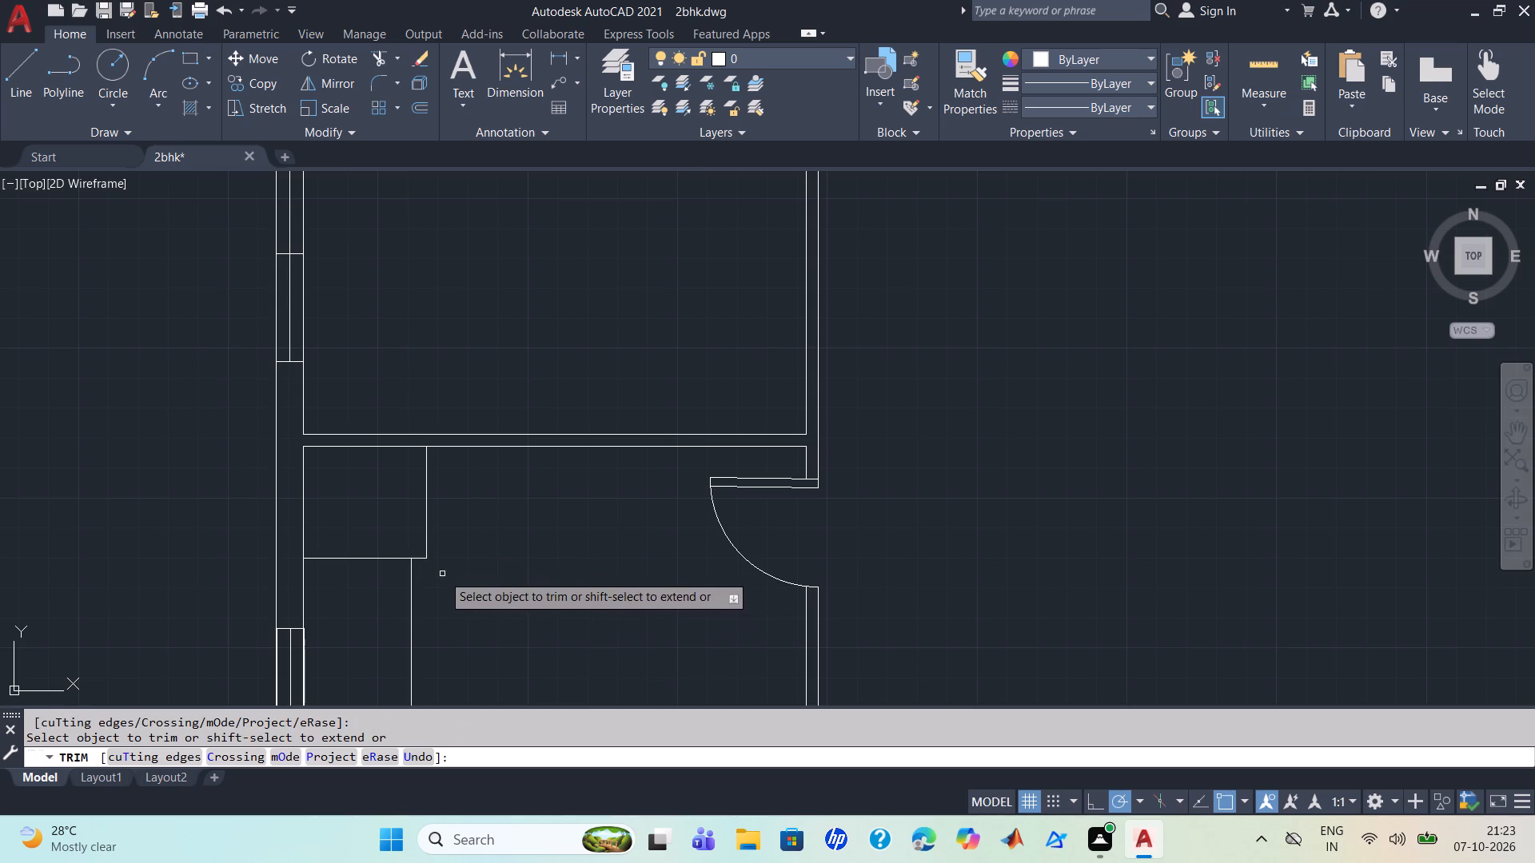
{"action": "key", "text": "Escape"}
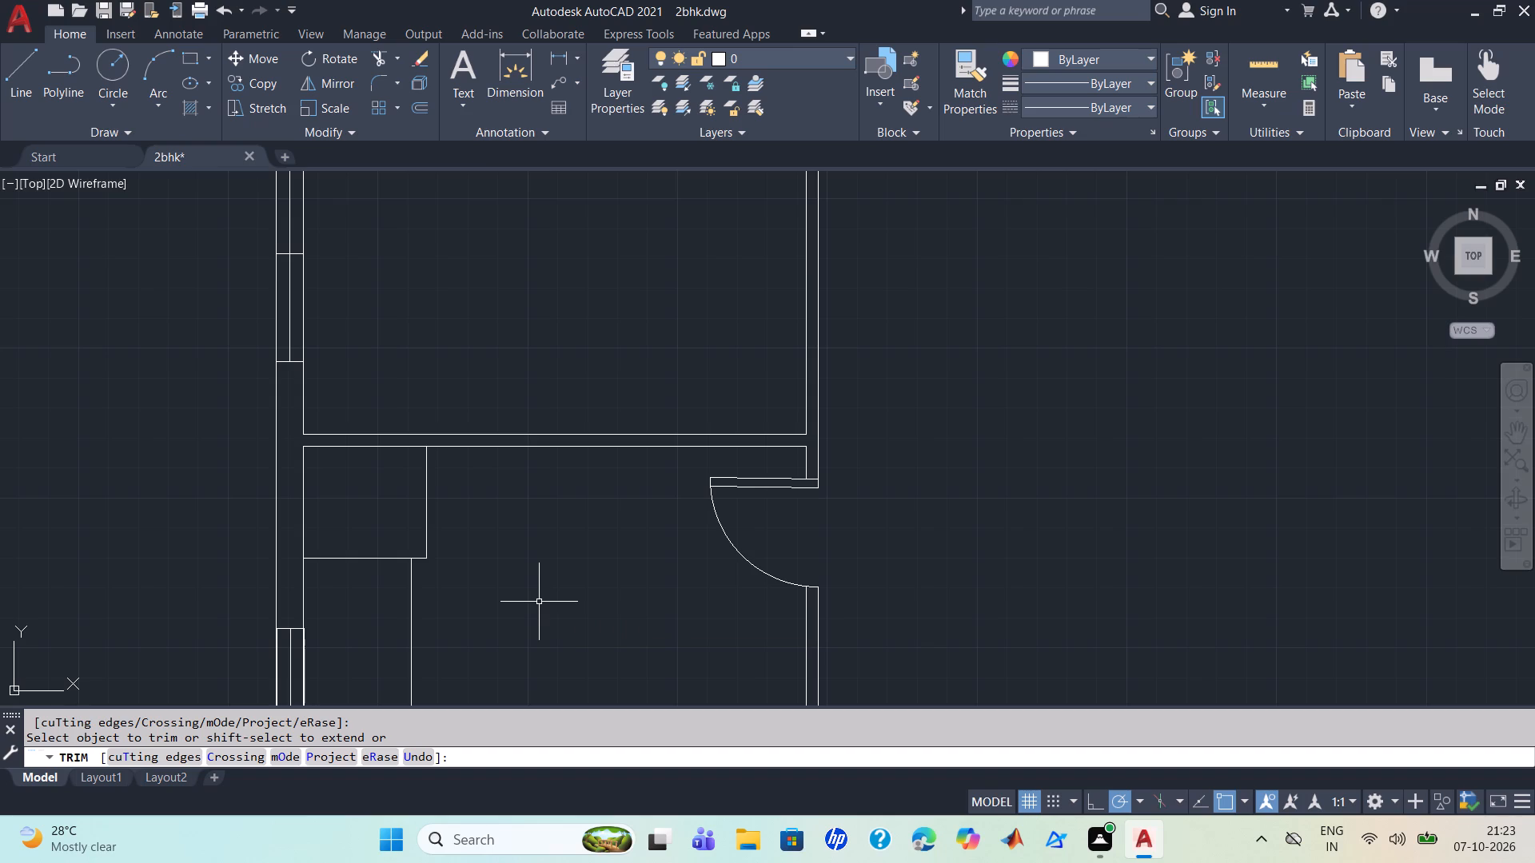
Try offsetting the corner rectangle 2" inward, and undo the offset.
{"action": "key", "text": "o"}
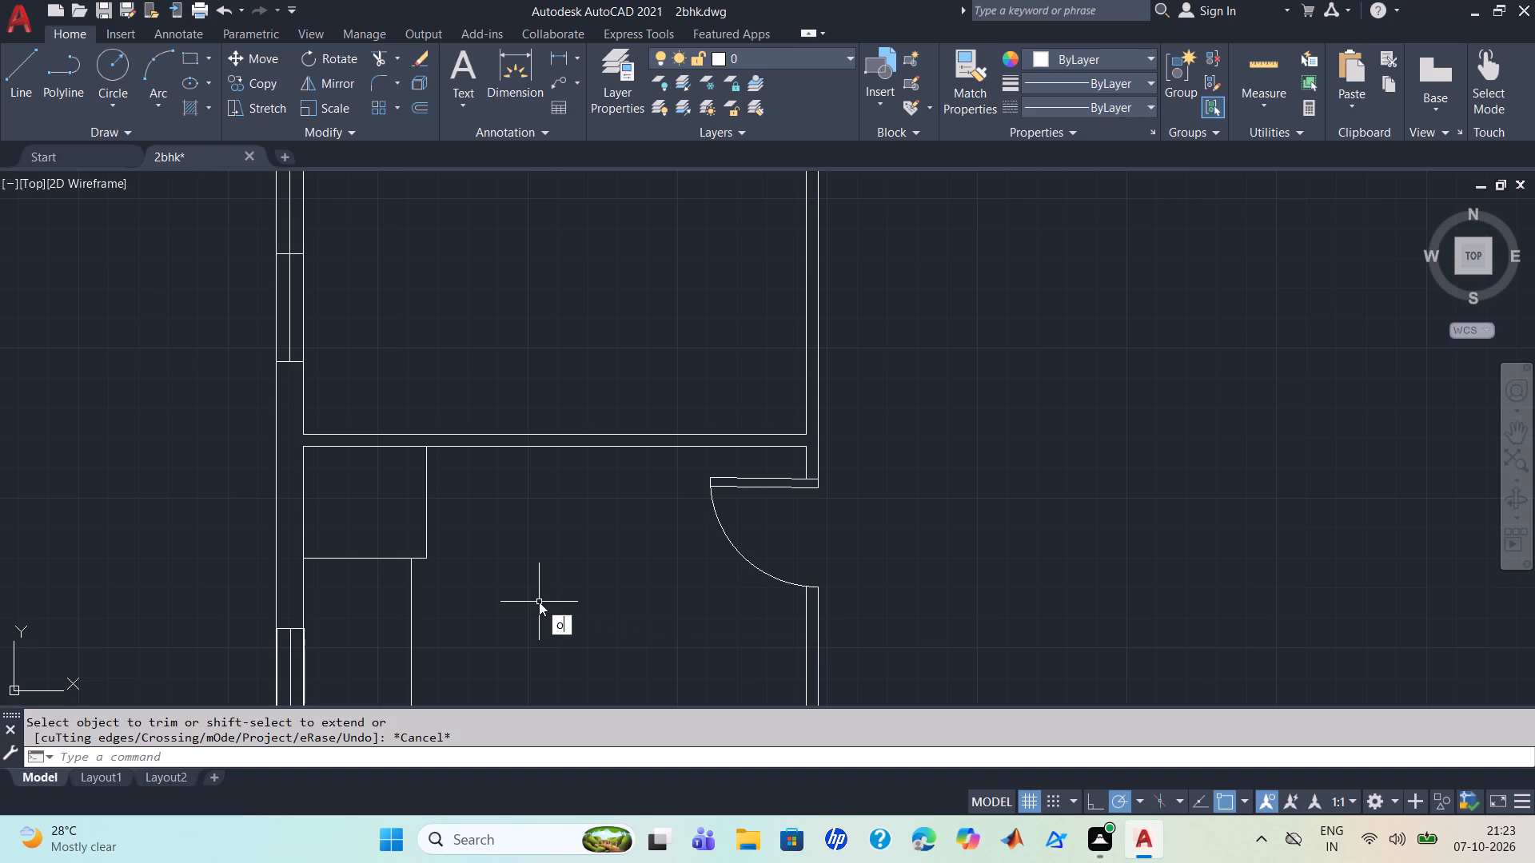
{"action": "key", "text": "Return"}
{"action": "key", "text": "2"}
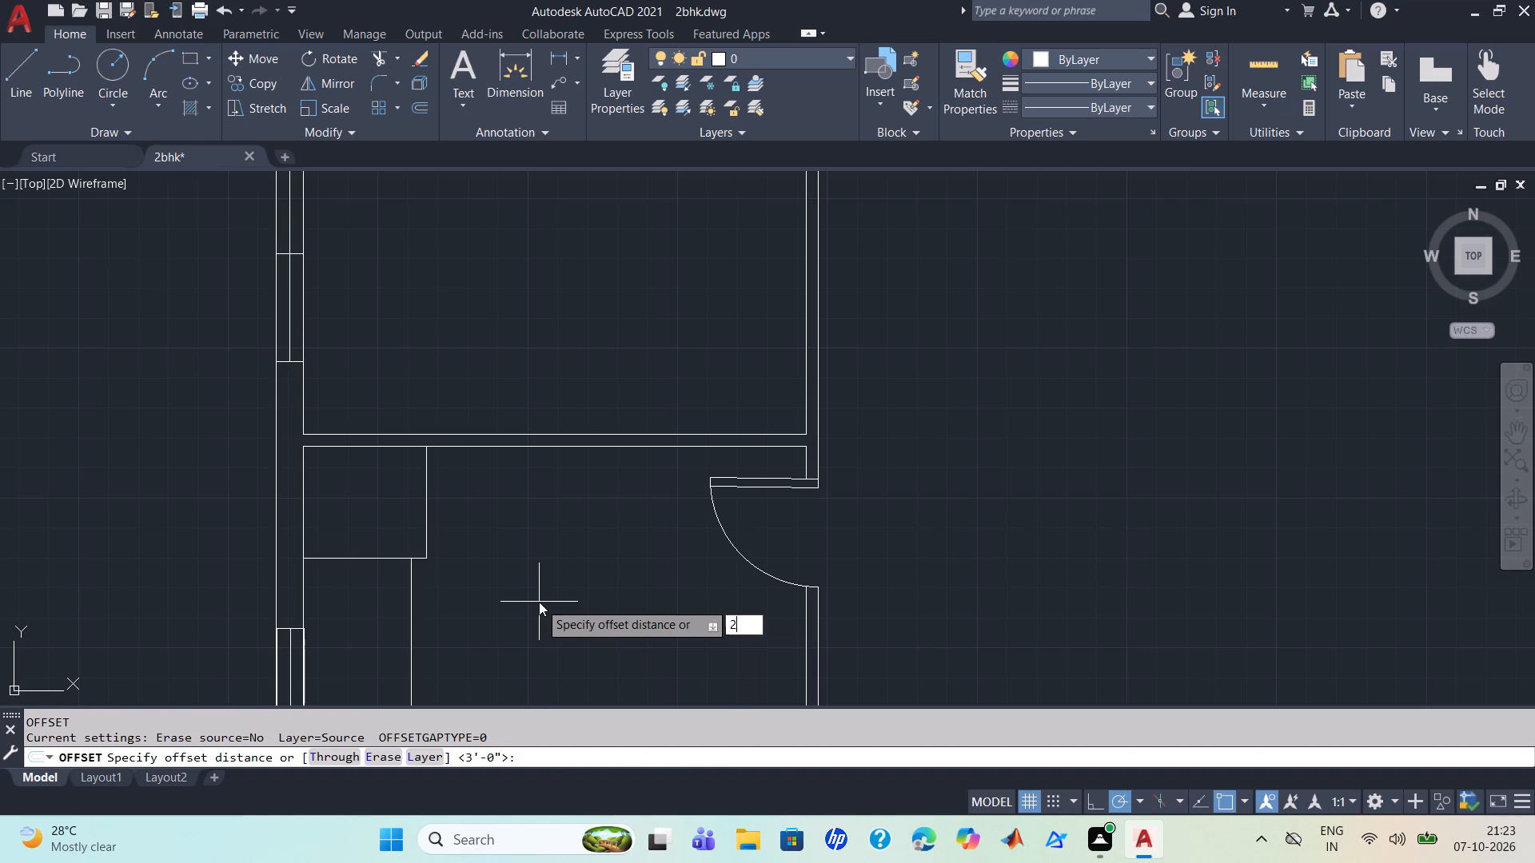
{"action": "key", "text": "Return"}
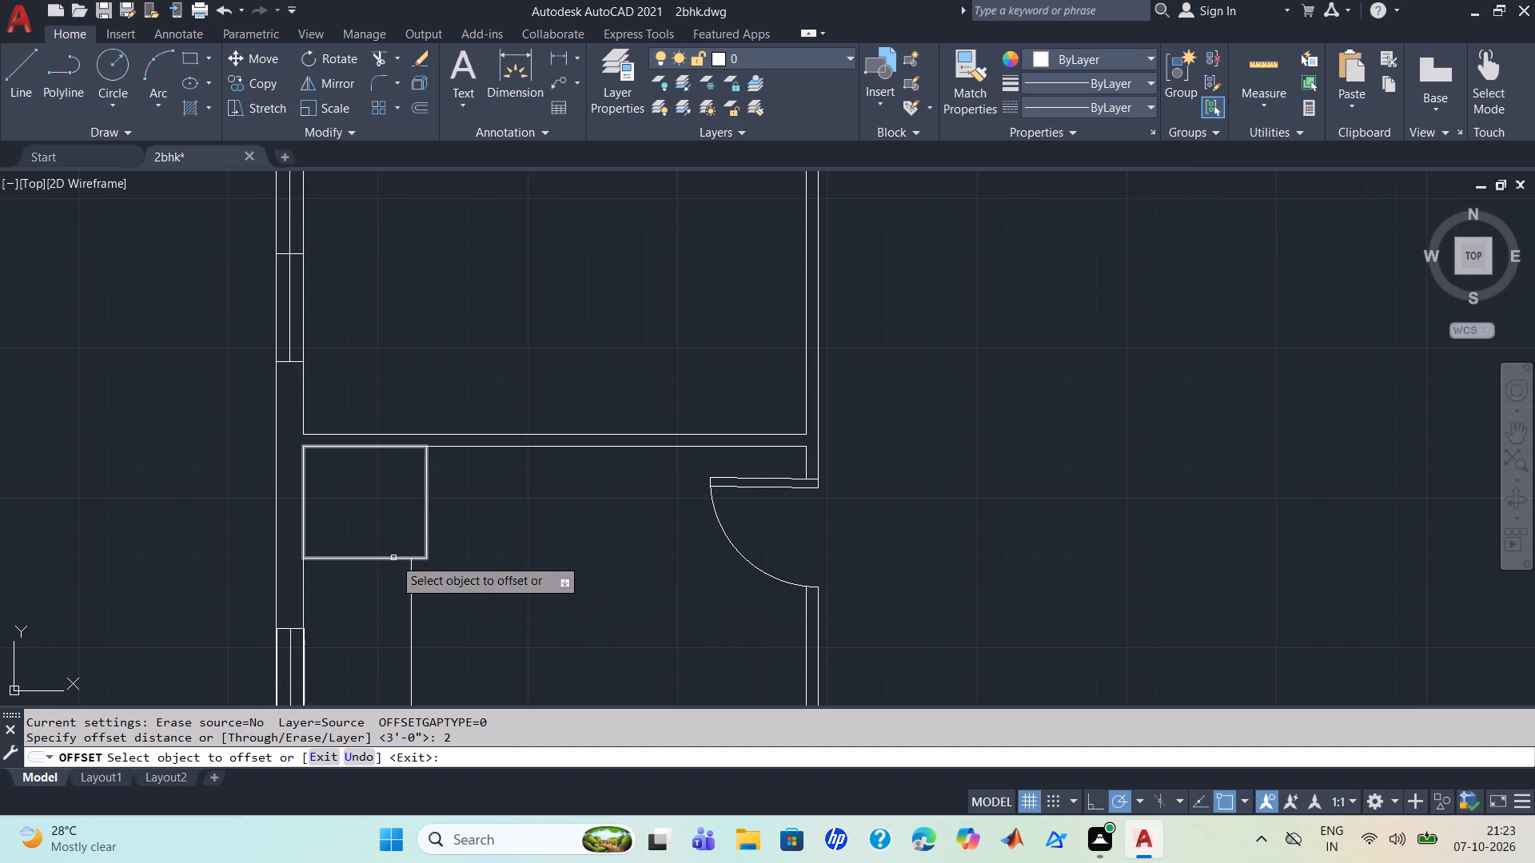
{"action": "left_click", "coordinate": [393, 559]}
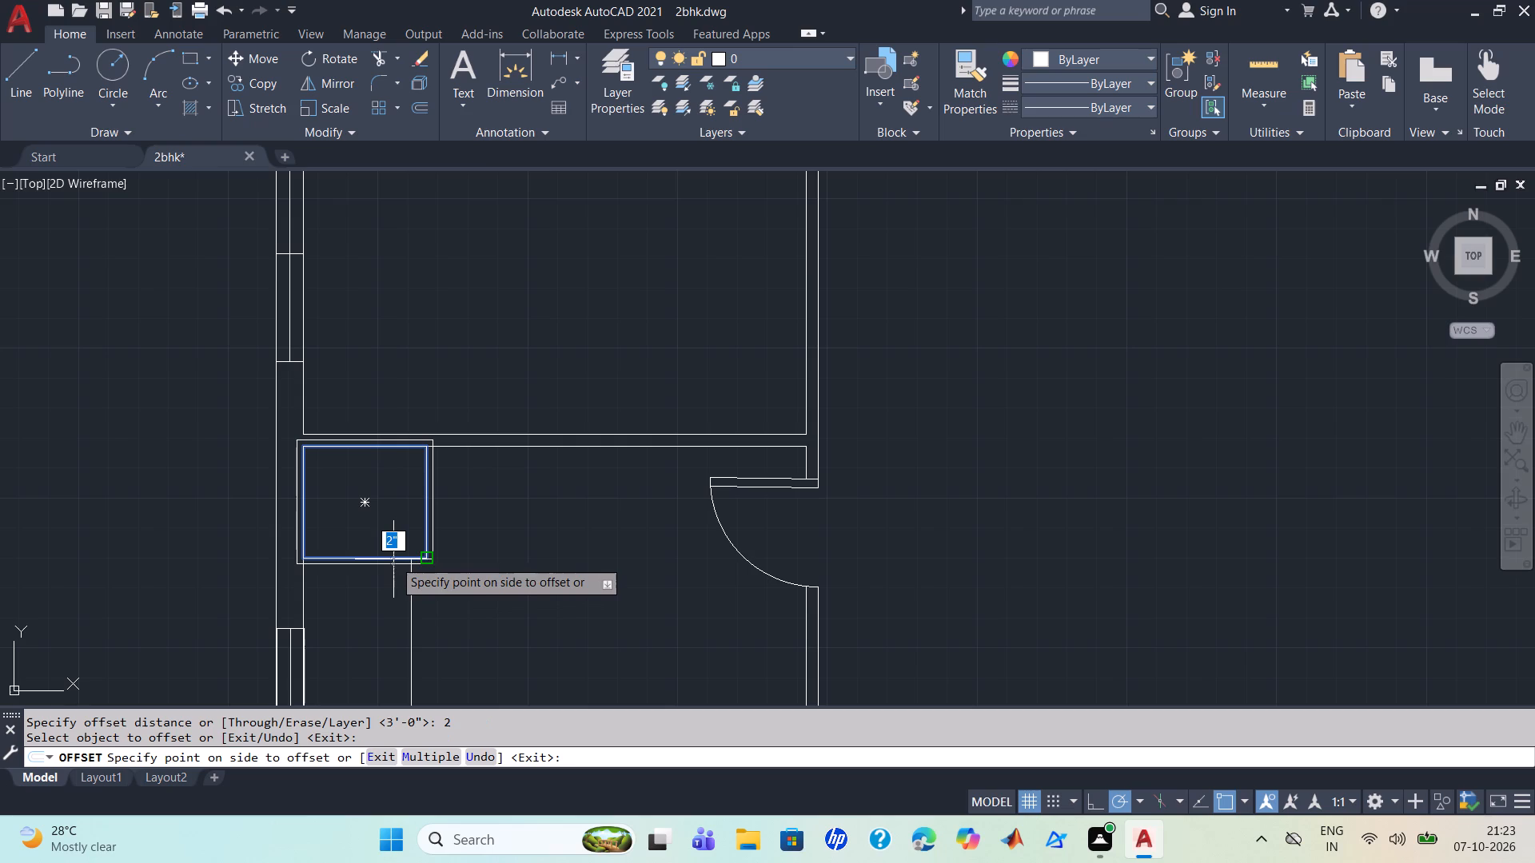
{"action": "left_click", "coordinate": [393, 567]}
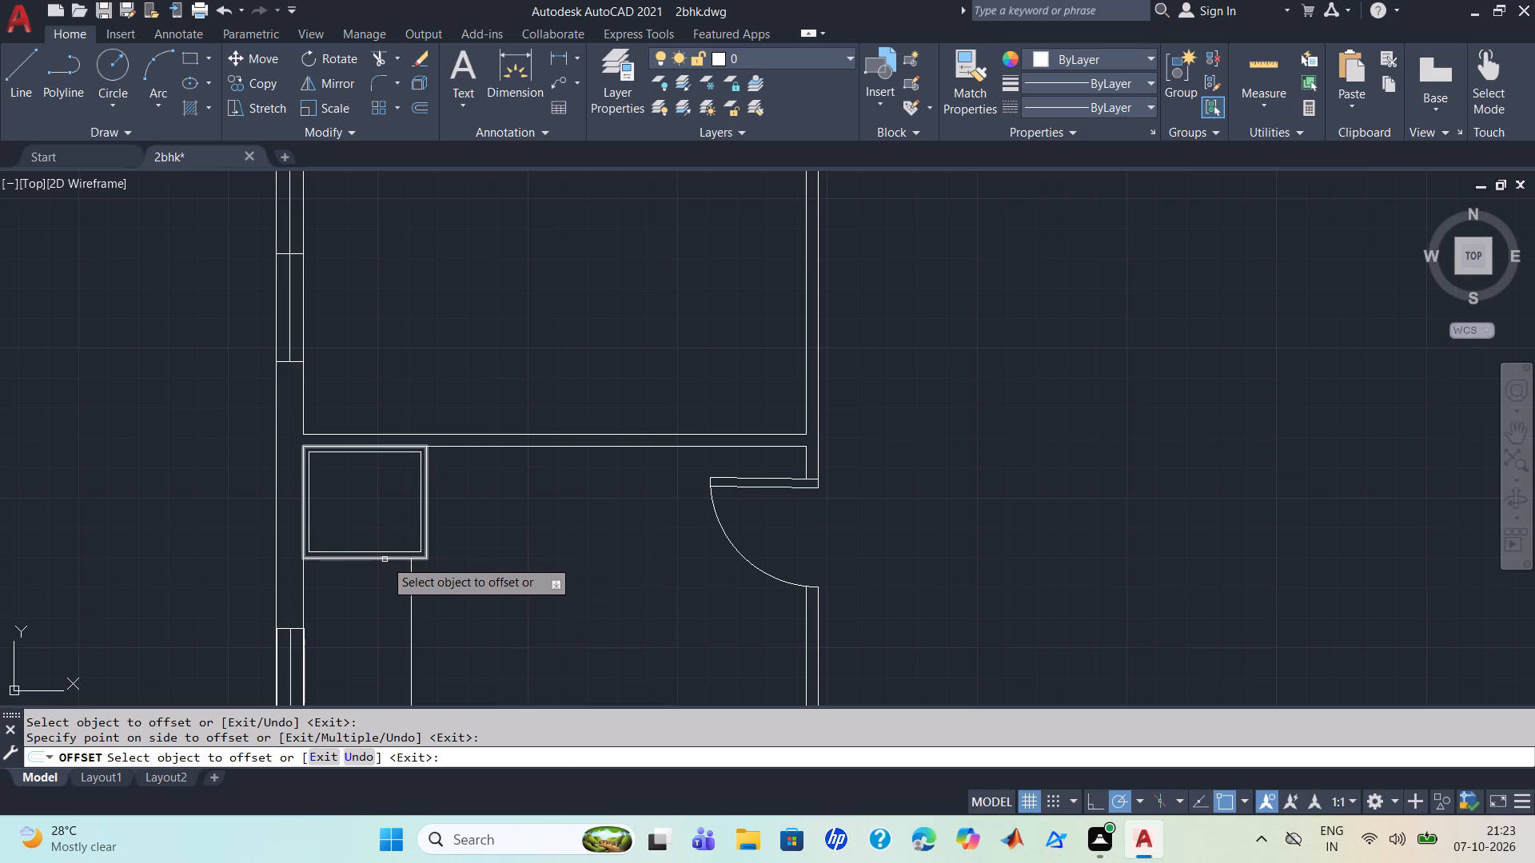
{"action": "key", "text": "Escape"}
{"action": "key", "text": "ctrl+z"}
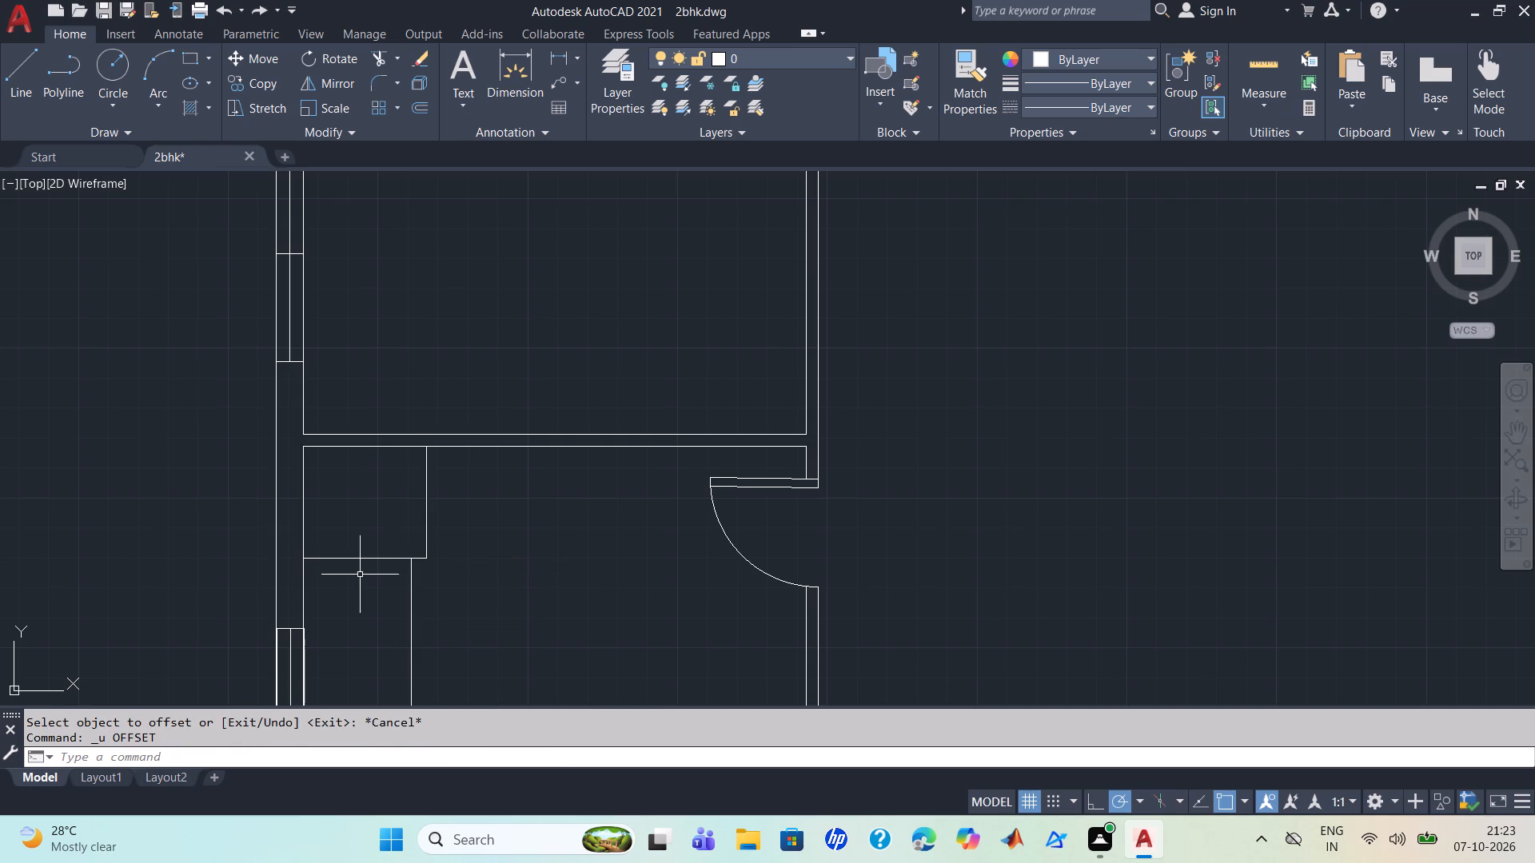
Select the corner rectangle together with the wall and offset lines that touch it.
{"action": "scroll", "coordinate": [303, 559], "scroll_direction": "up", "scroll_amount": 2}
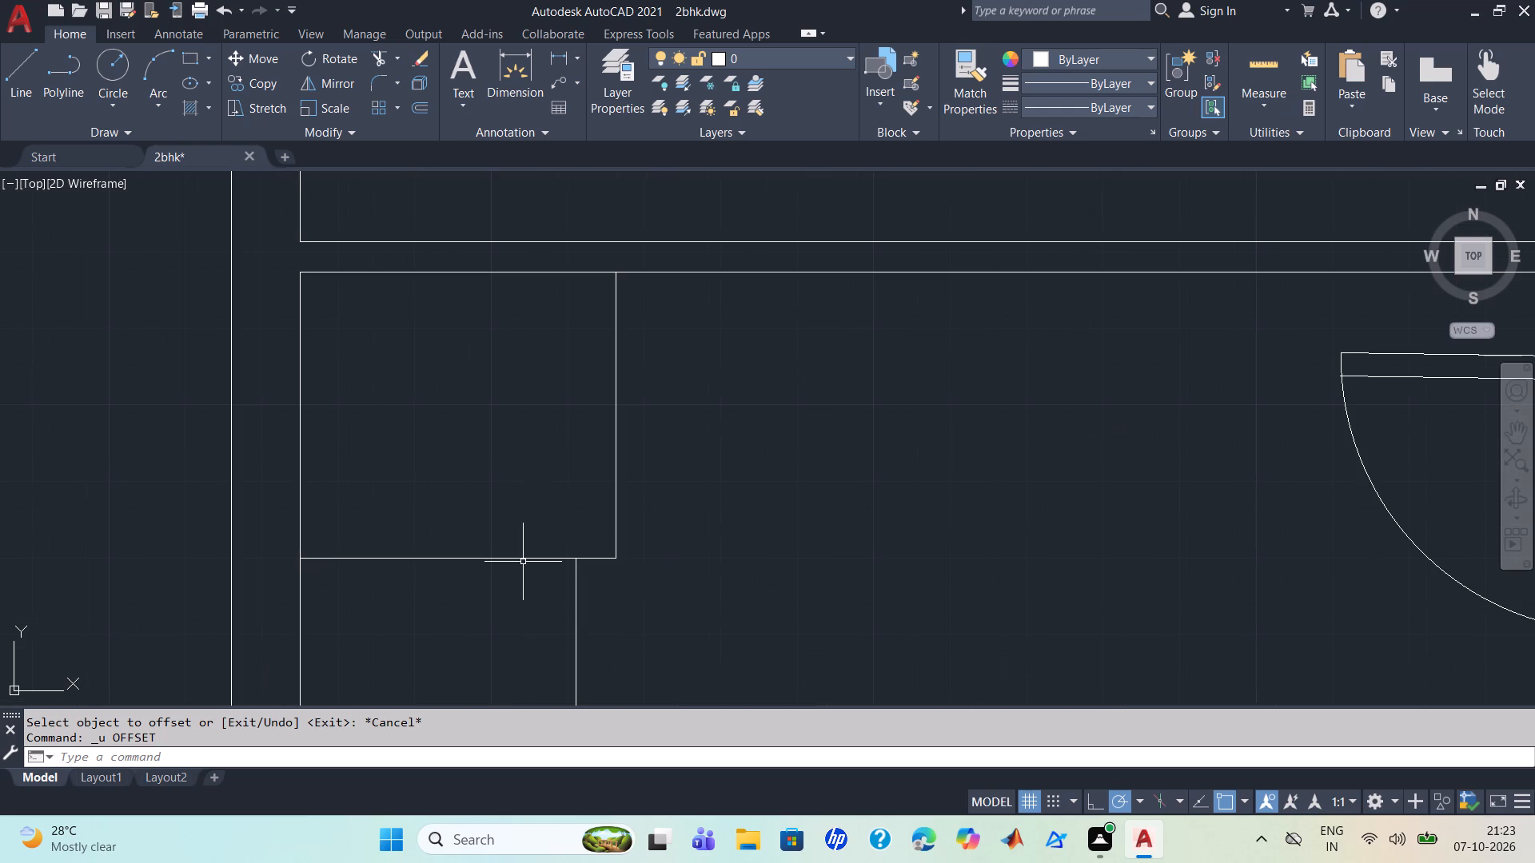
{"action": "left_click", "coordinate": [689, 598]}
{"action": "left_click", "coordinate": [264, 260]}
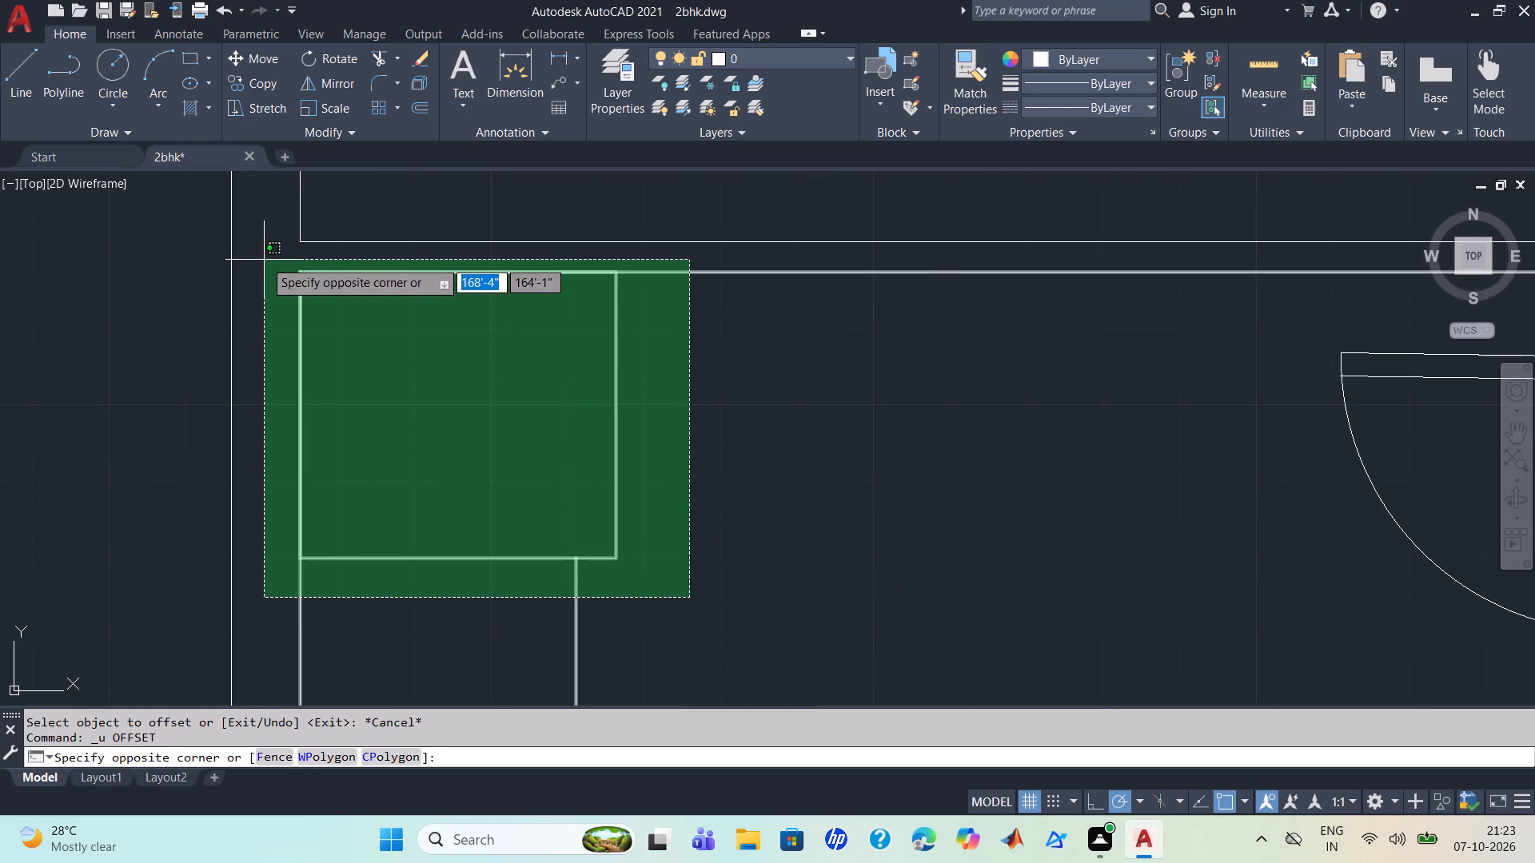
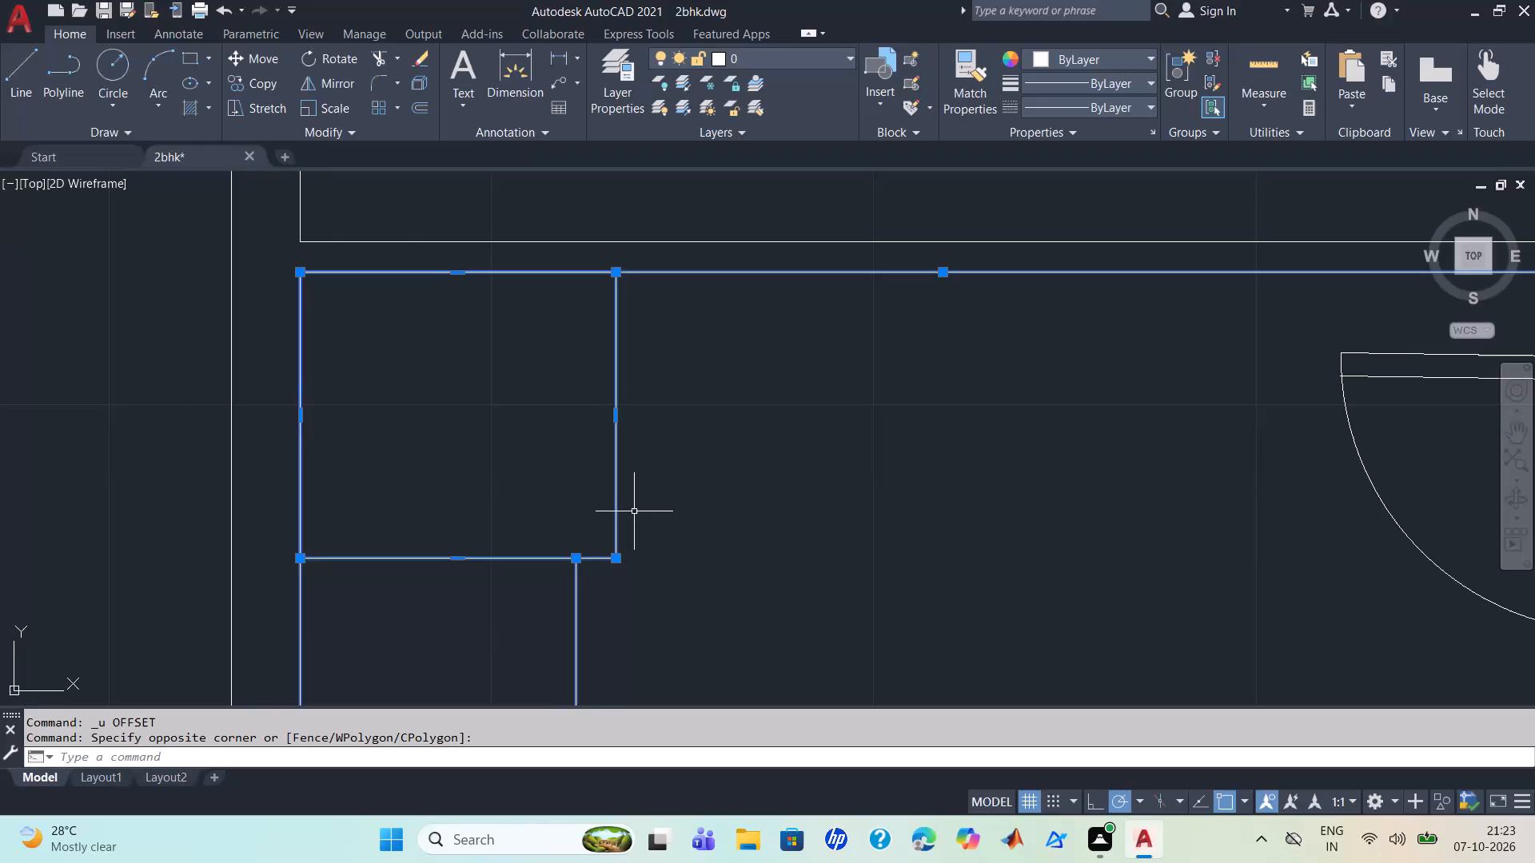
Explode the selected corner rectangle into separate lines.
{"action": "key", "text": "x"}
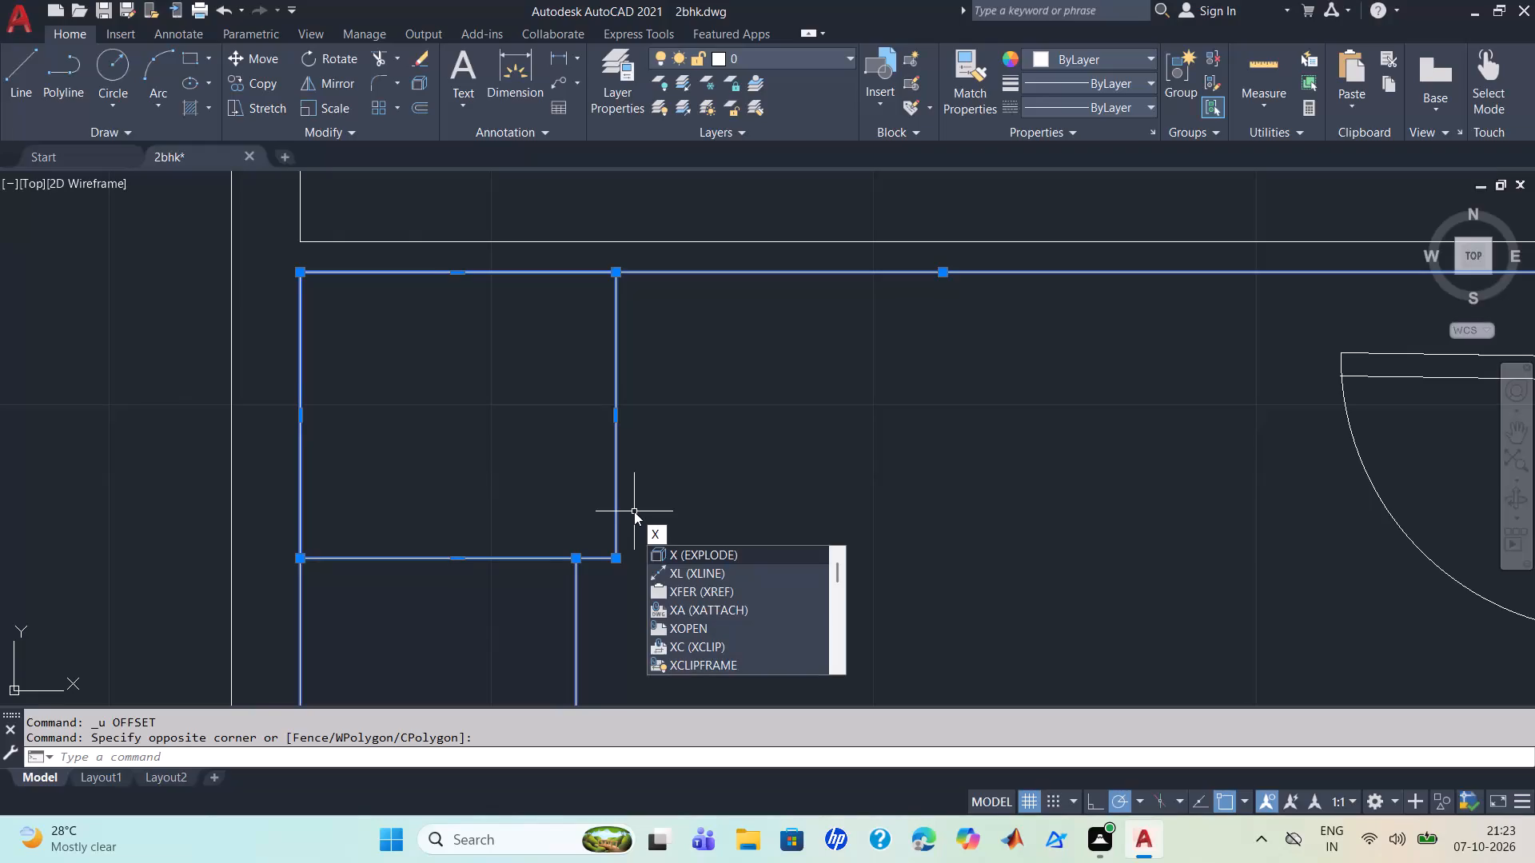
{"action": "key", "text": "Return"}
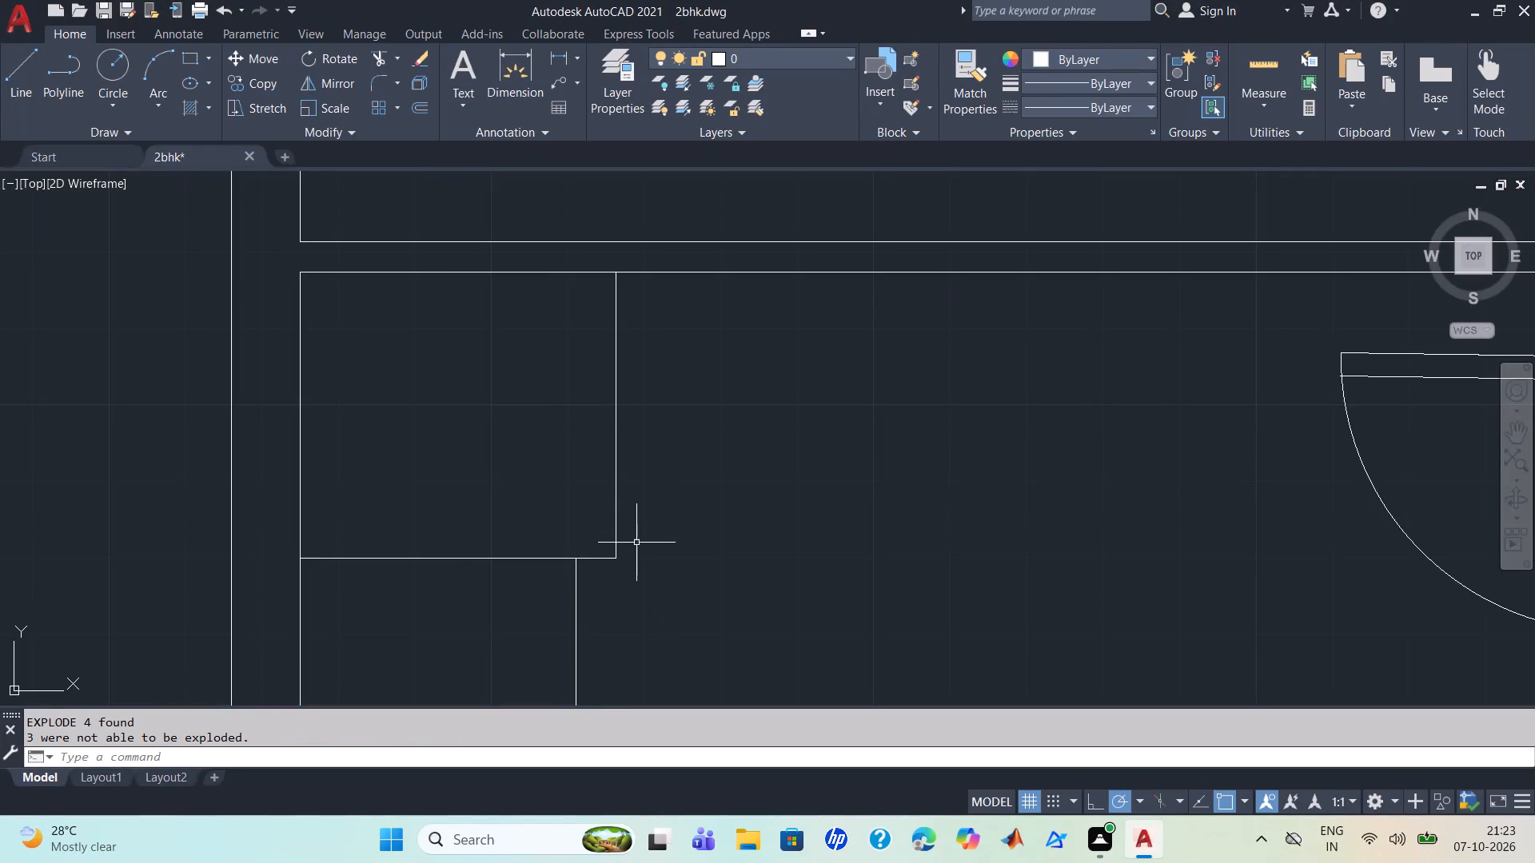
Offset the corner rectangle's south edge 2" outward, toward the counter.
{"action": "key", "text": "o"}
{"action": "key", "text": "Return"}
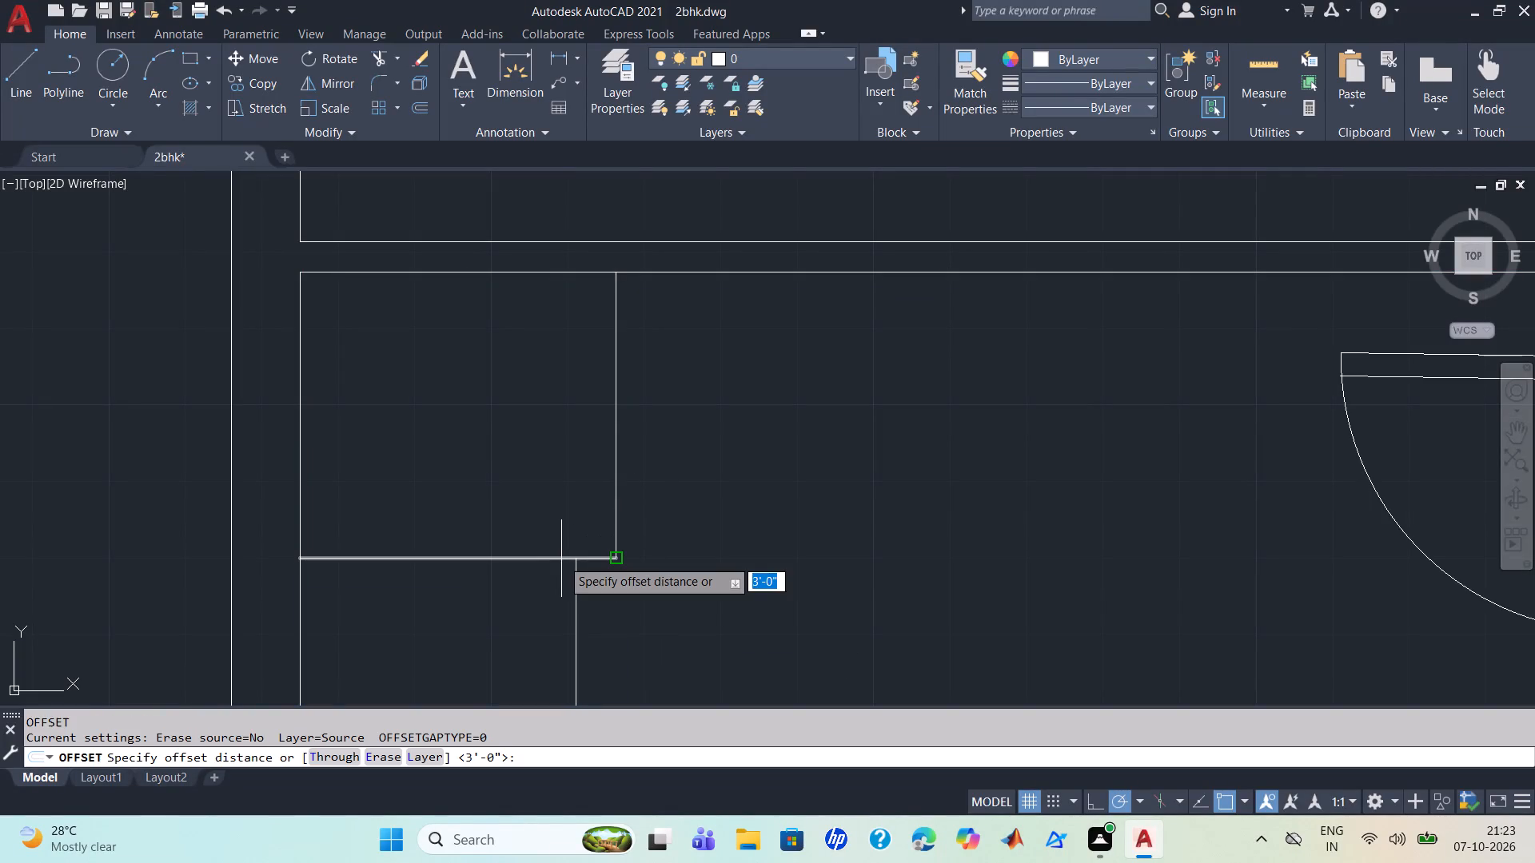
{"action": "key", "text": "2"}
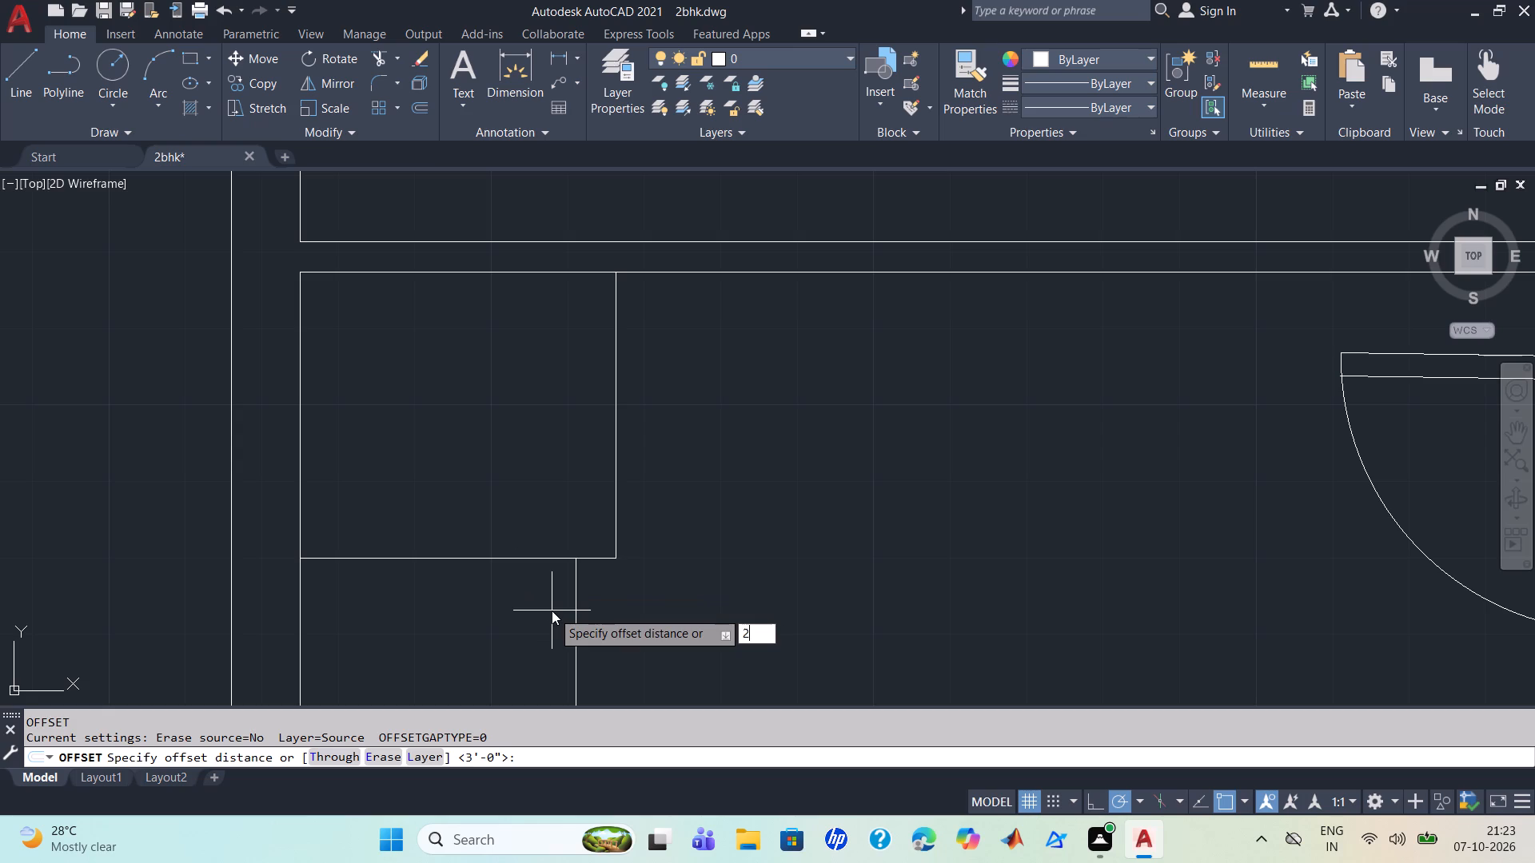
{"action": "key", "text": "Return"}
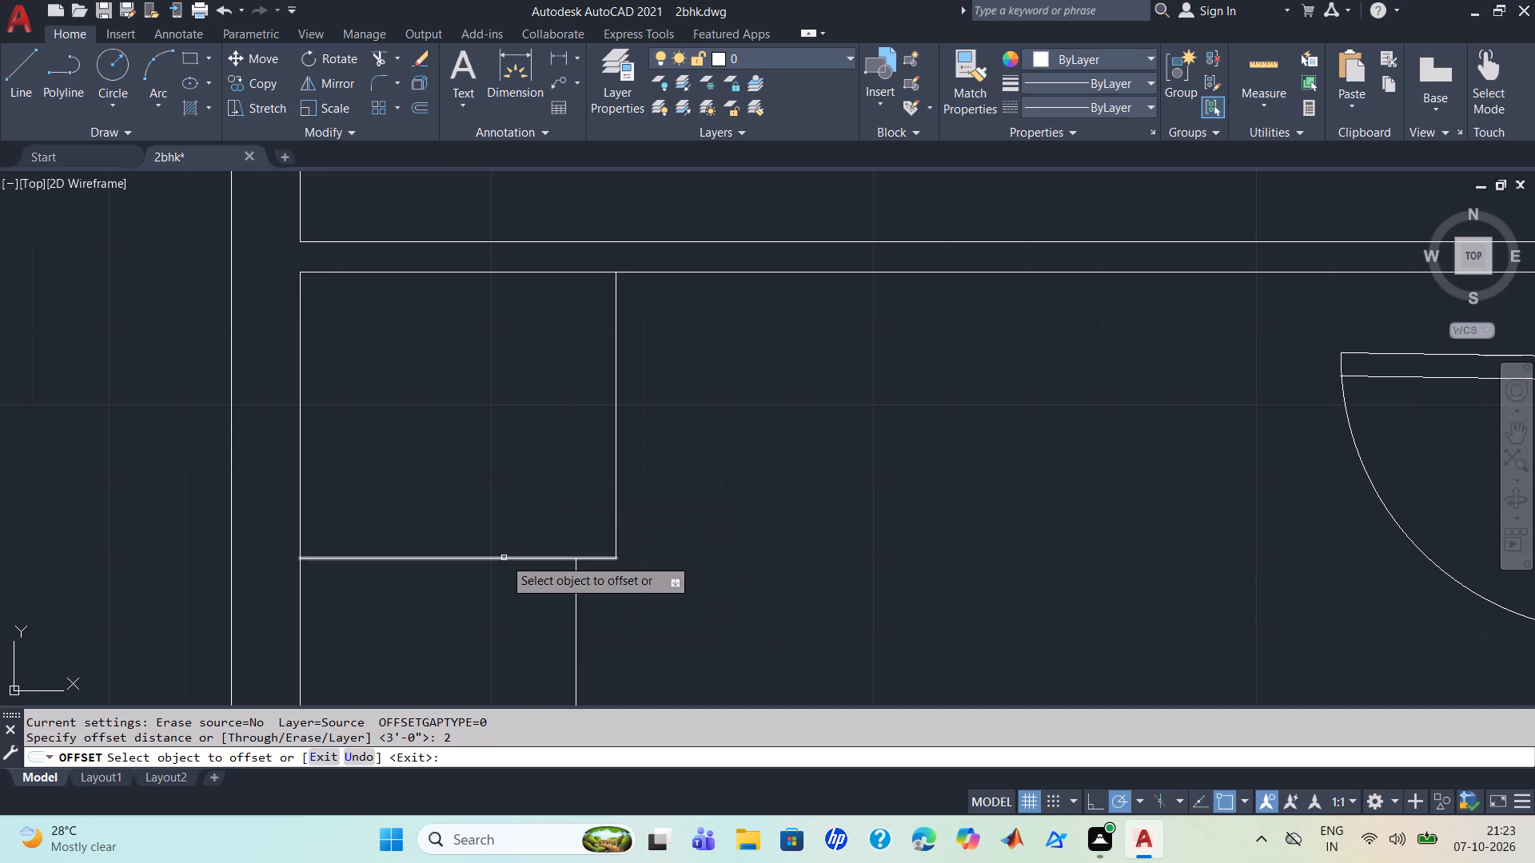
{"action": "left_click", "coordinate": [504, 558]}
{"action": "left_click", "coordinate": [504, 587]}
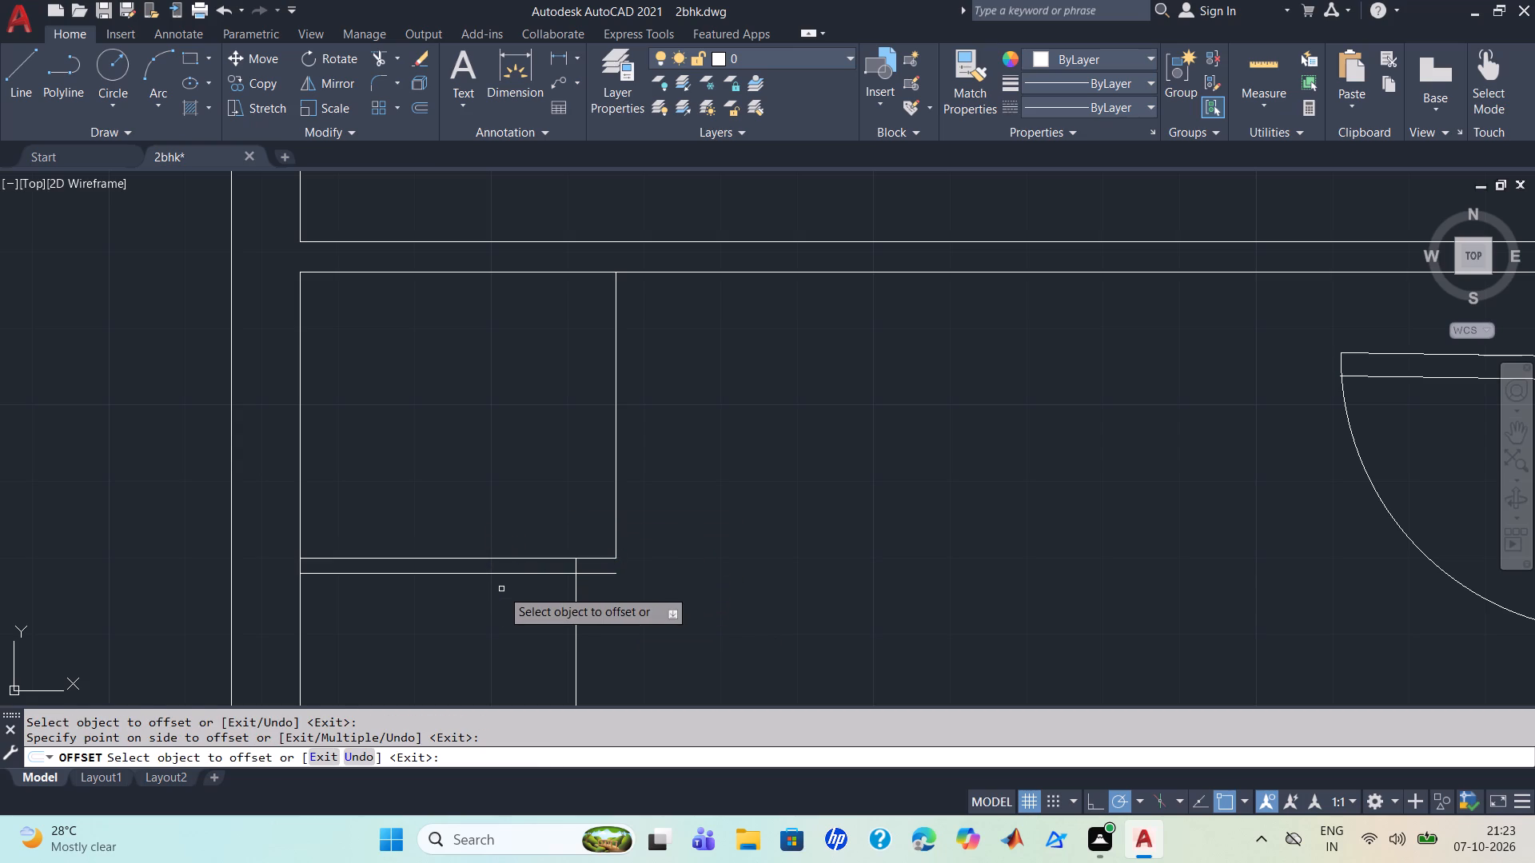
{"action": "key", "text": "Escape"}
Trim the 2" offset line's overhang past the vertical counter line, and that line's short piece between the offset line and the rectangle.
{"action": "type", "text": "tr"}
{"action": "key", "text": "Return"}
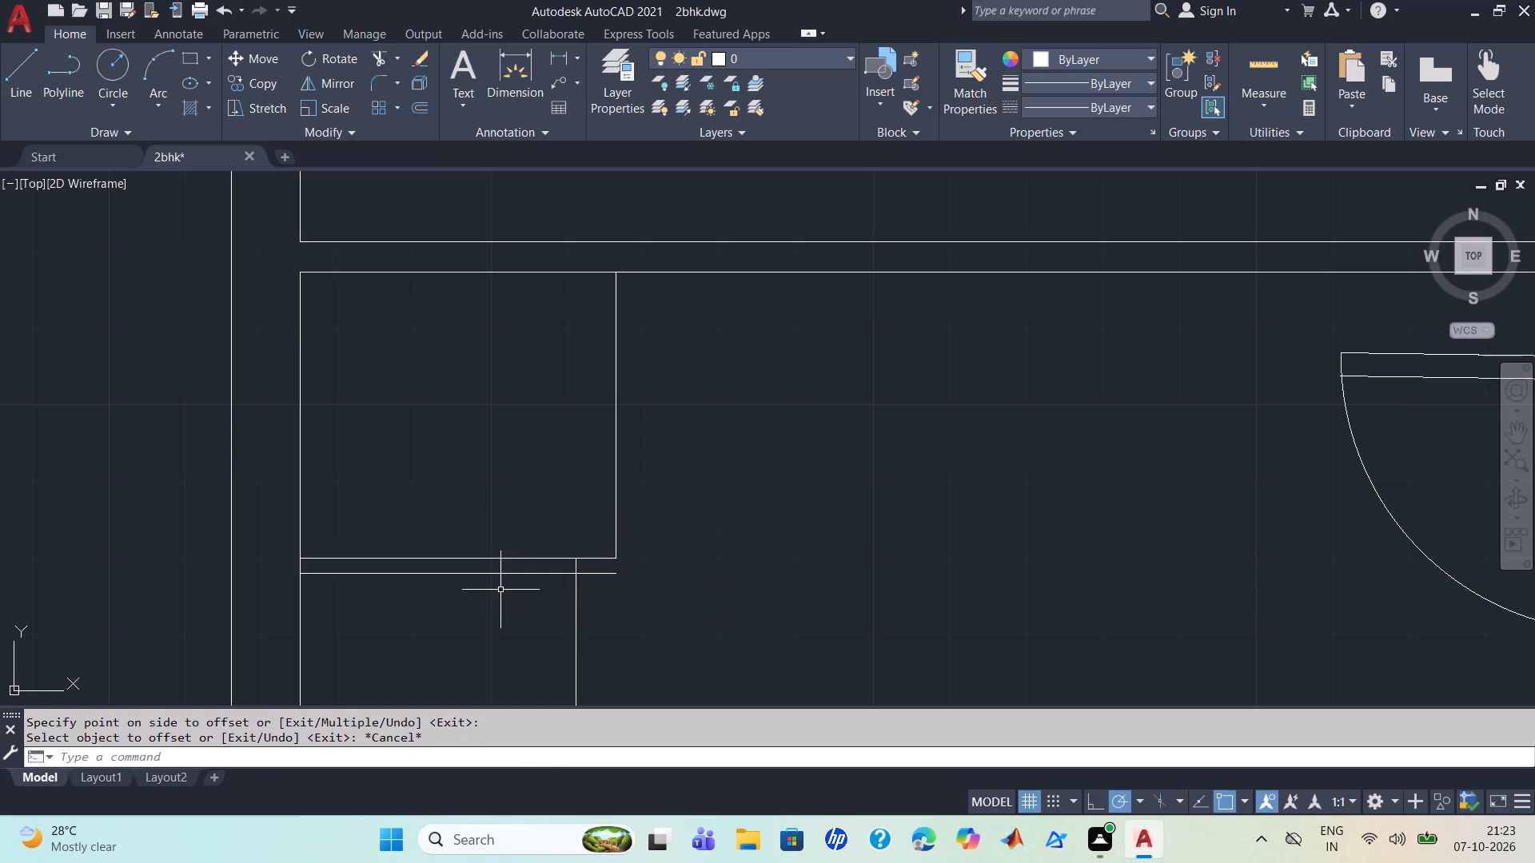
{"action": "scroll", "coordinate": [500, 590], "scroll_direction": "up", "scroll_amount": 1}
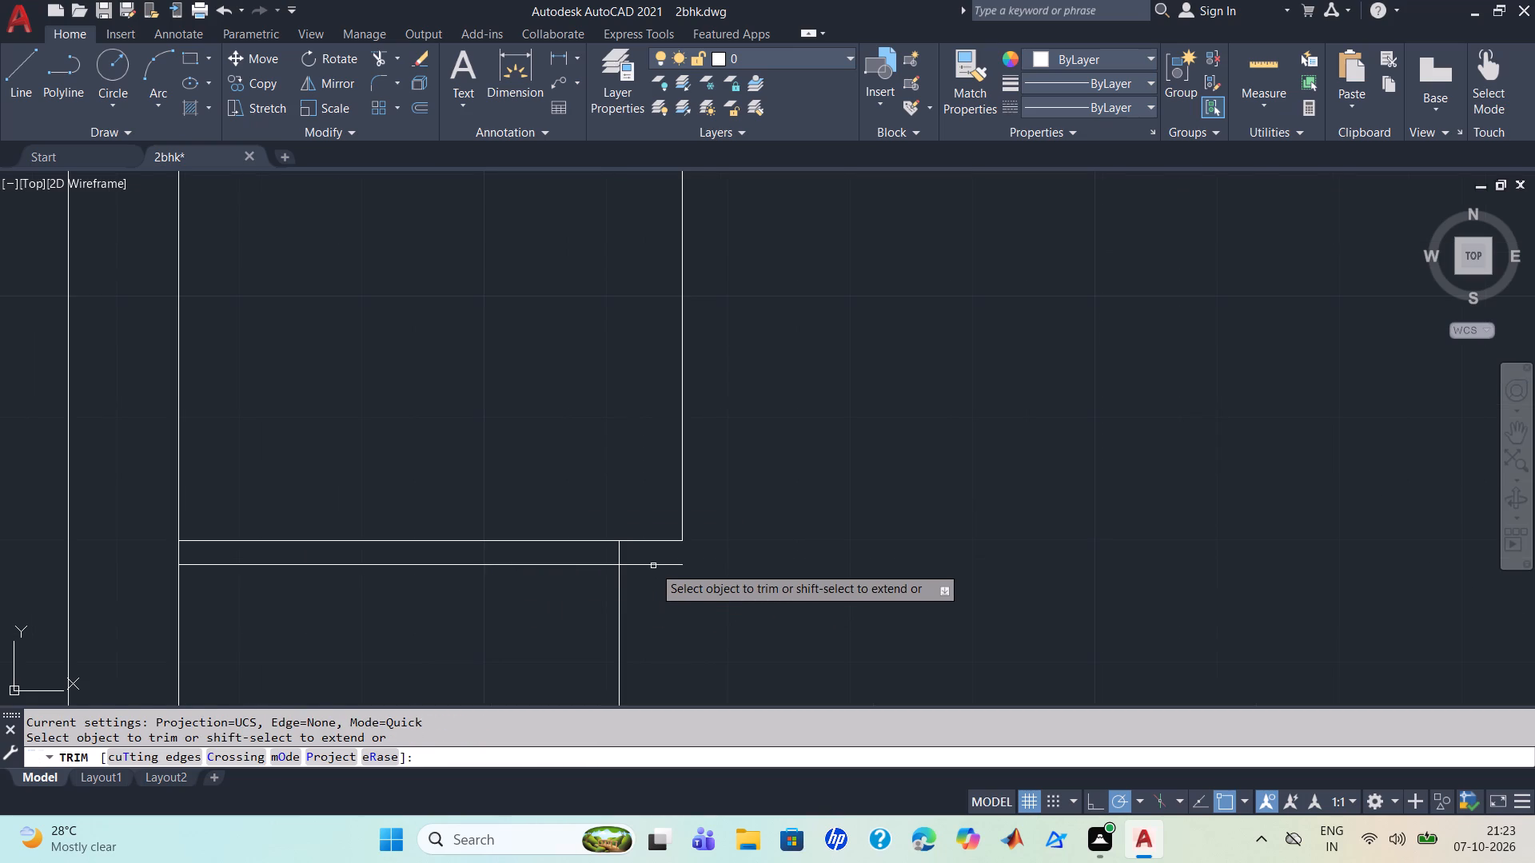
{"action": "left_click", "coordinate": [655, 563]}
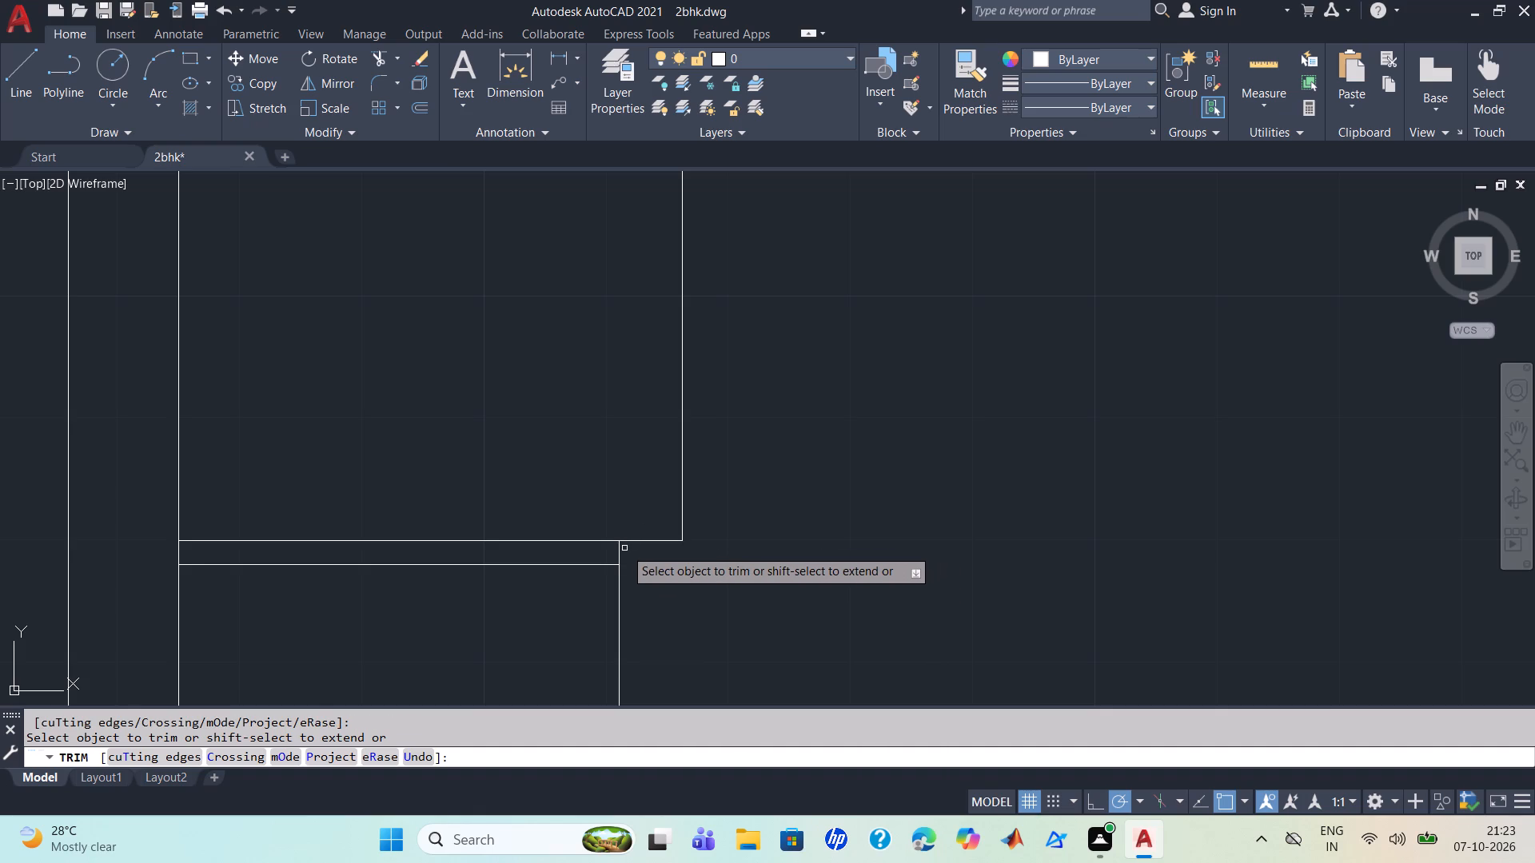
{"action": "left_click", "coordinate": [621, 551]}
{"action": "scroll", "coordinate": [858, 537], "scroll_direction": "down", "scroll_amount": 3}
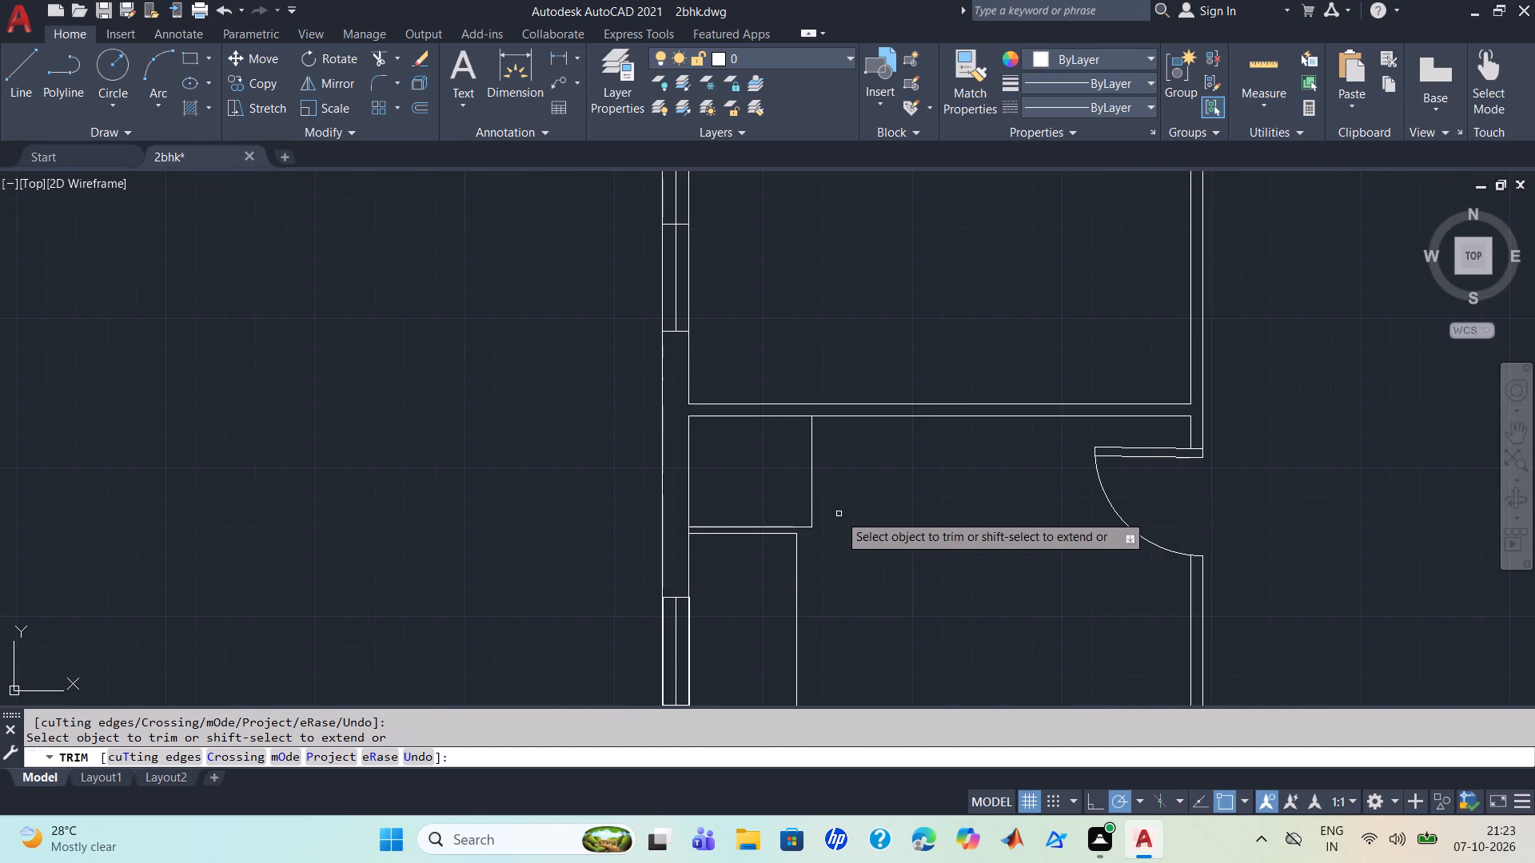
{"action": "key", "text": "Escape"}
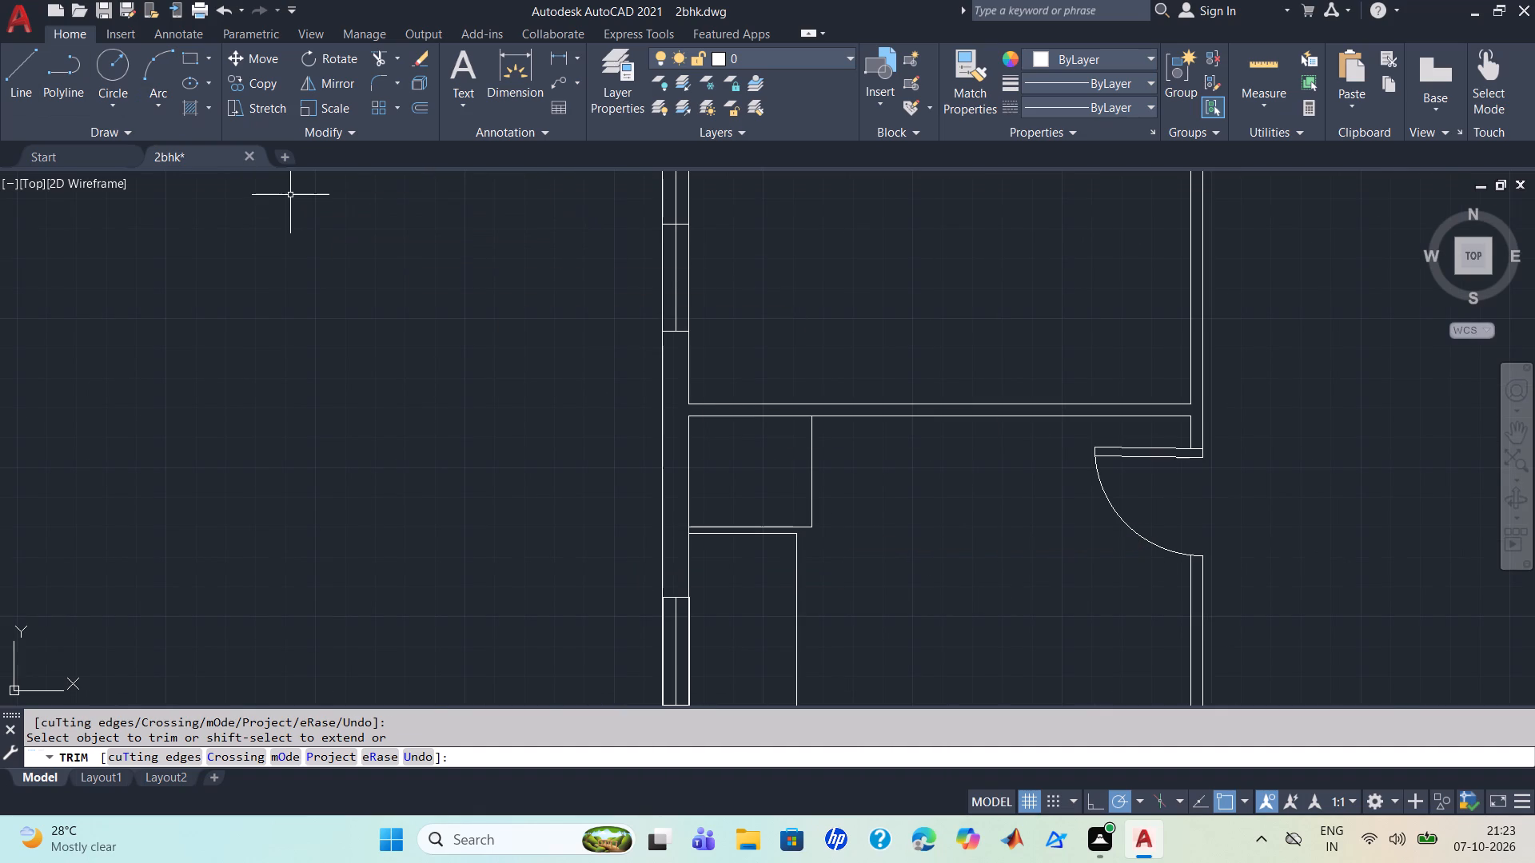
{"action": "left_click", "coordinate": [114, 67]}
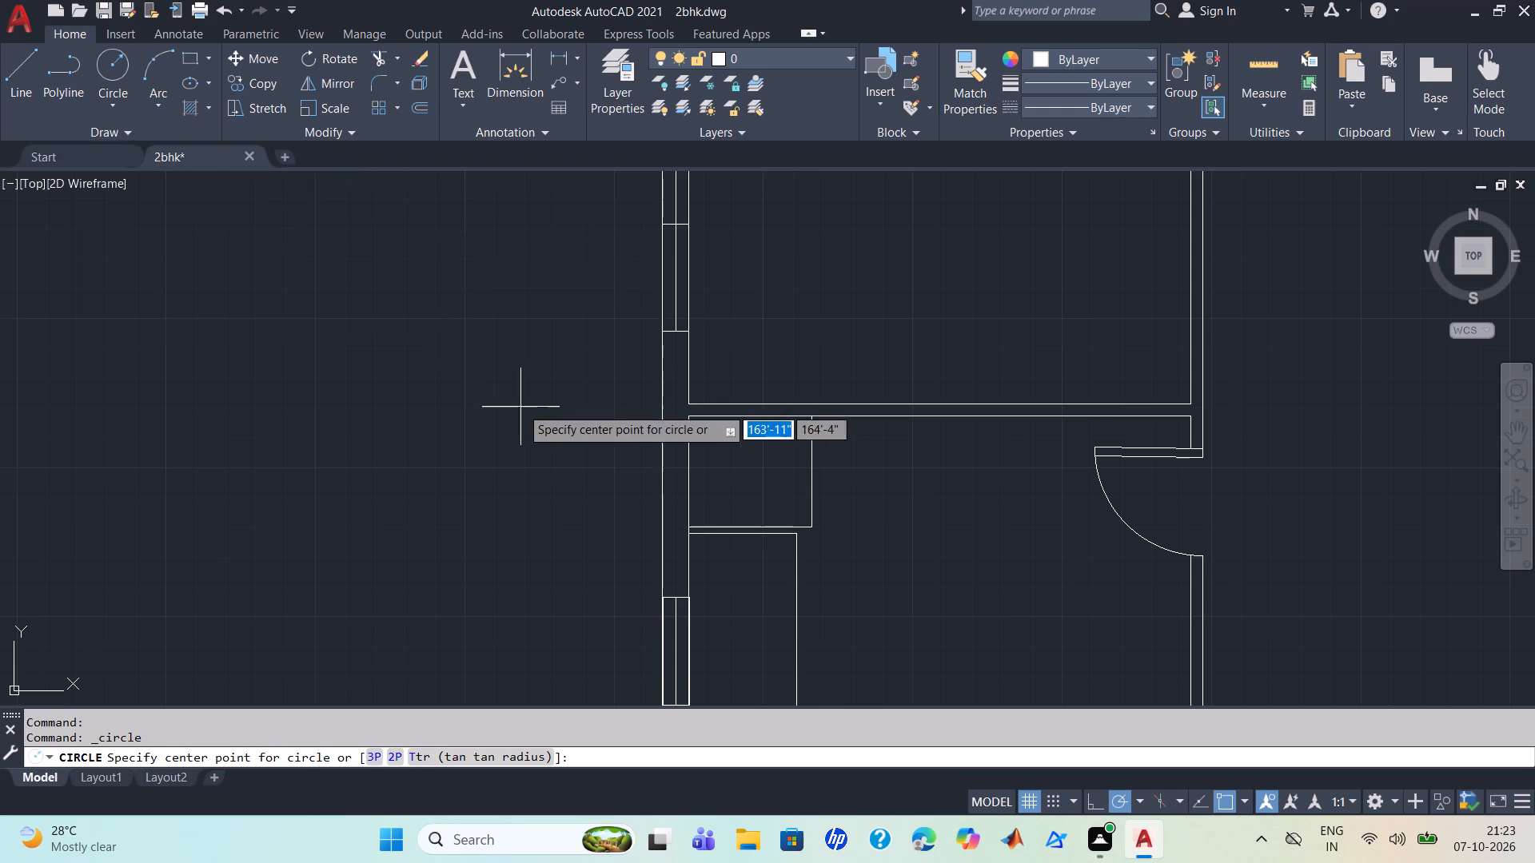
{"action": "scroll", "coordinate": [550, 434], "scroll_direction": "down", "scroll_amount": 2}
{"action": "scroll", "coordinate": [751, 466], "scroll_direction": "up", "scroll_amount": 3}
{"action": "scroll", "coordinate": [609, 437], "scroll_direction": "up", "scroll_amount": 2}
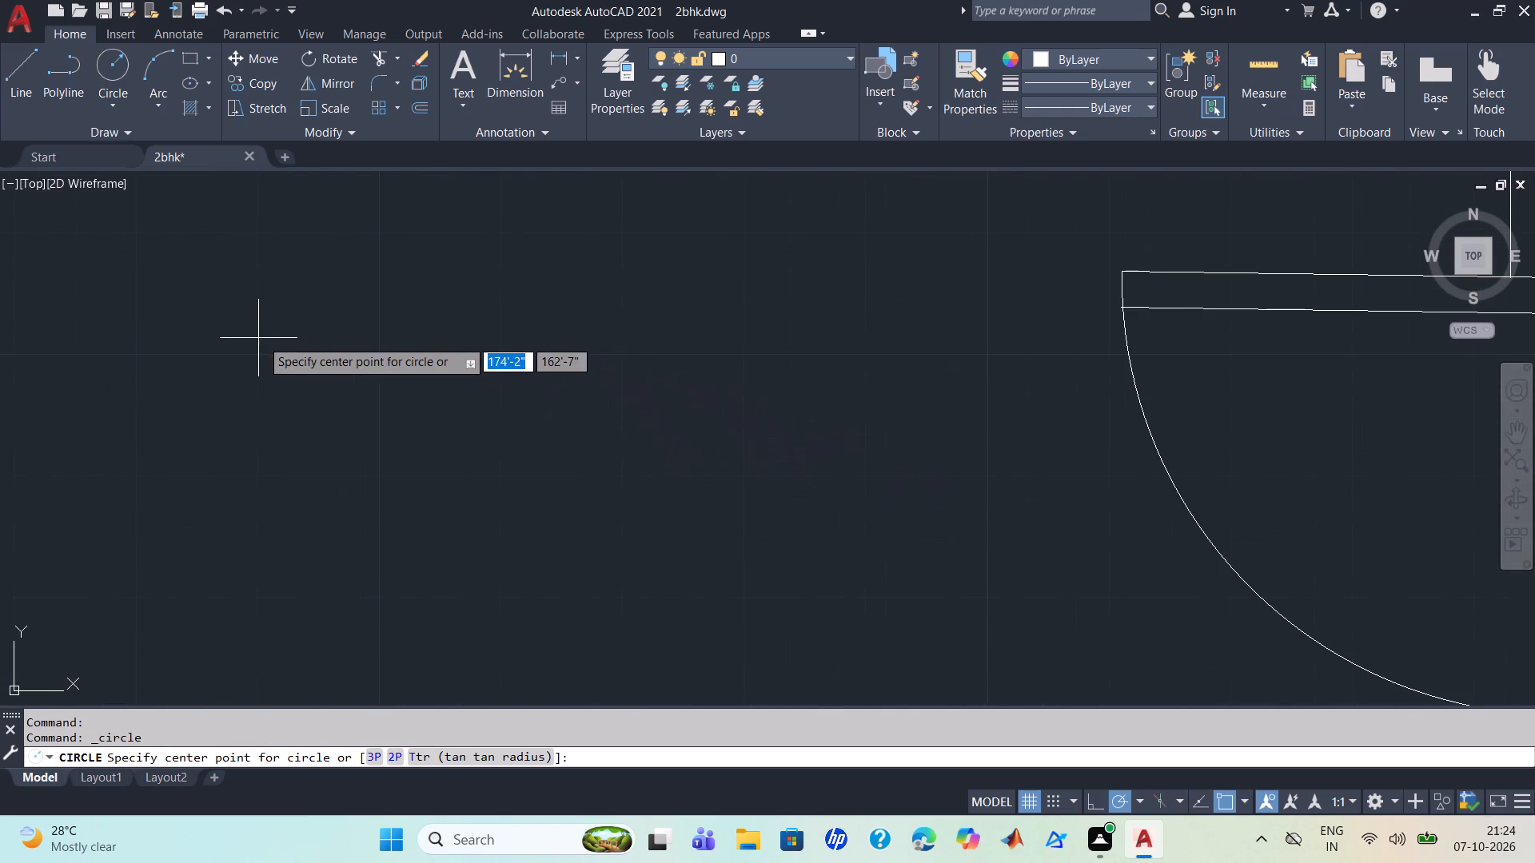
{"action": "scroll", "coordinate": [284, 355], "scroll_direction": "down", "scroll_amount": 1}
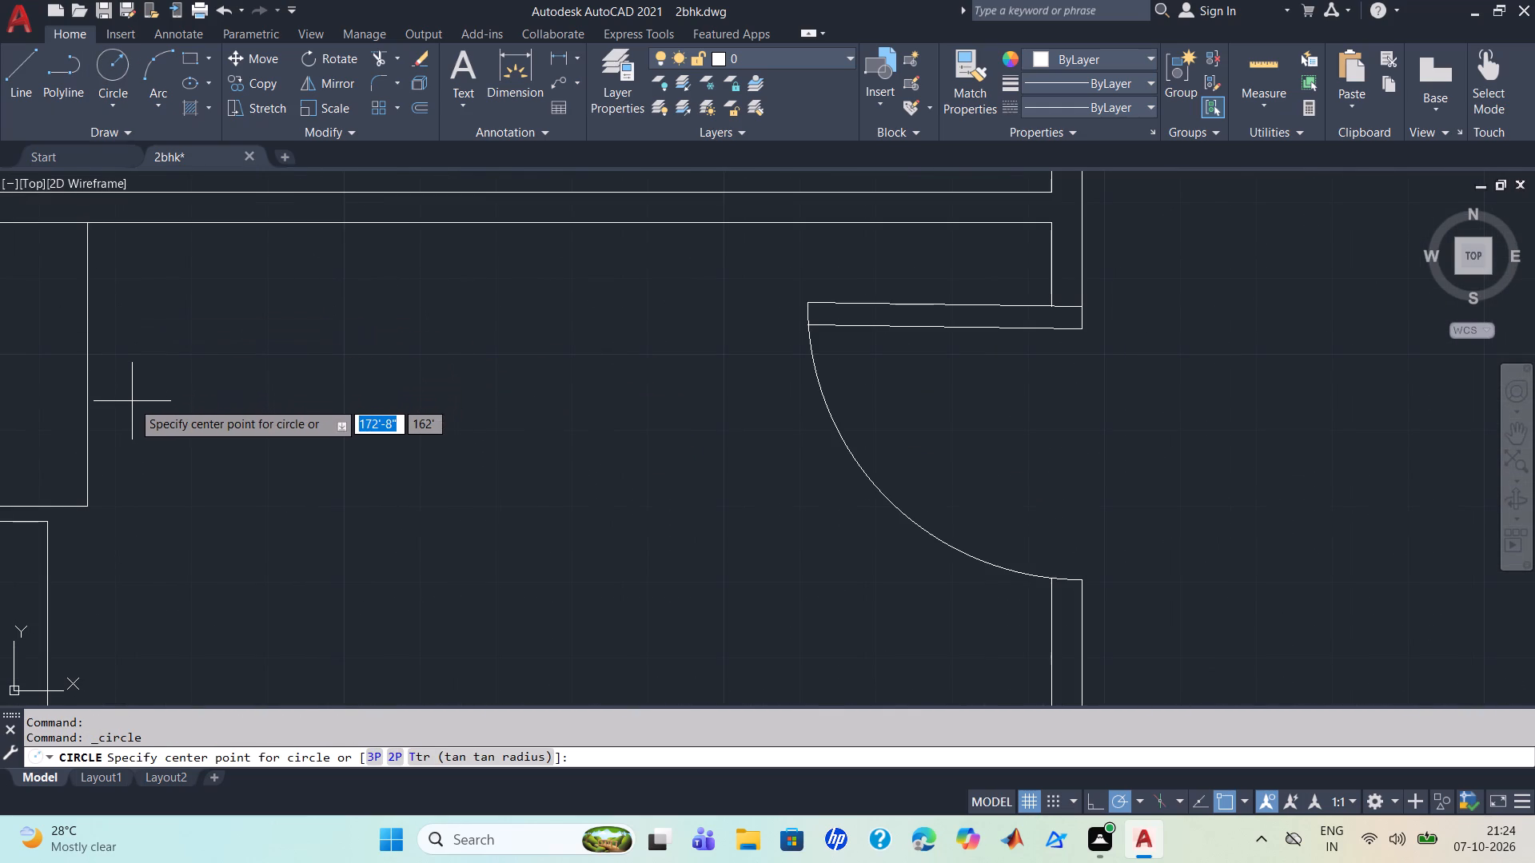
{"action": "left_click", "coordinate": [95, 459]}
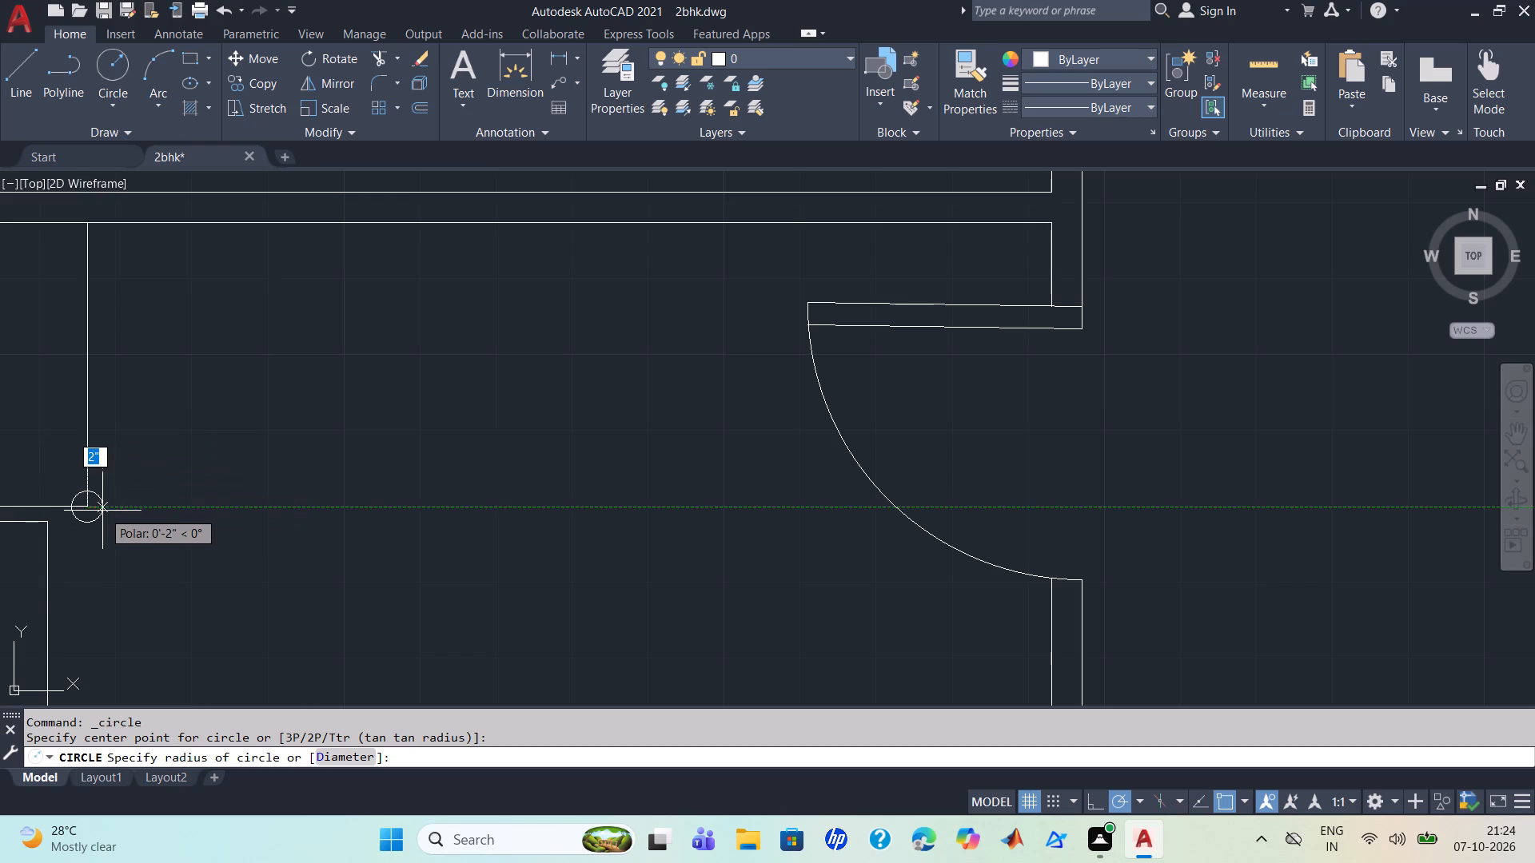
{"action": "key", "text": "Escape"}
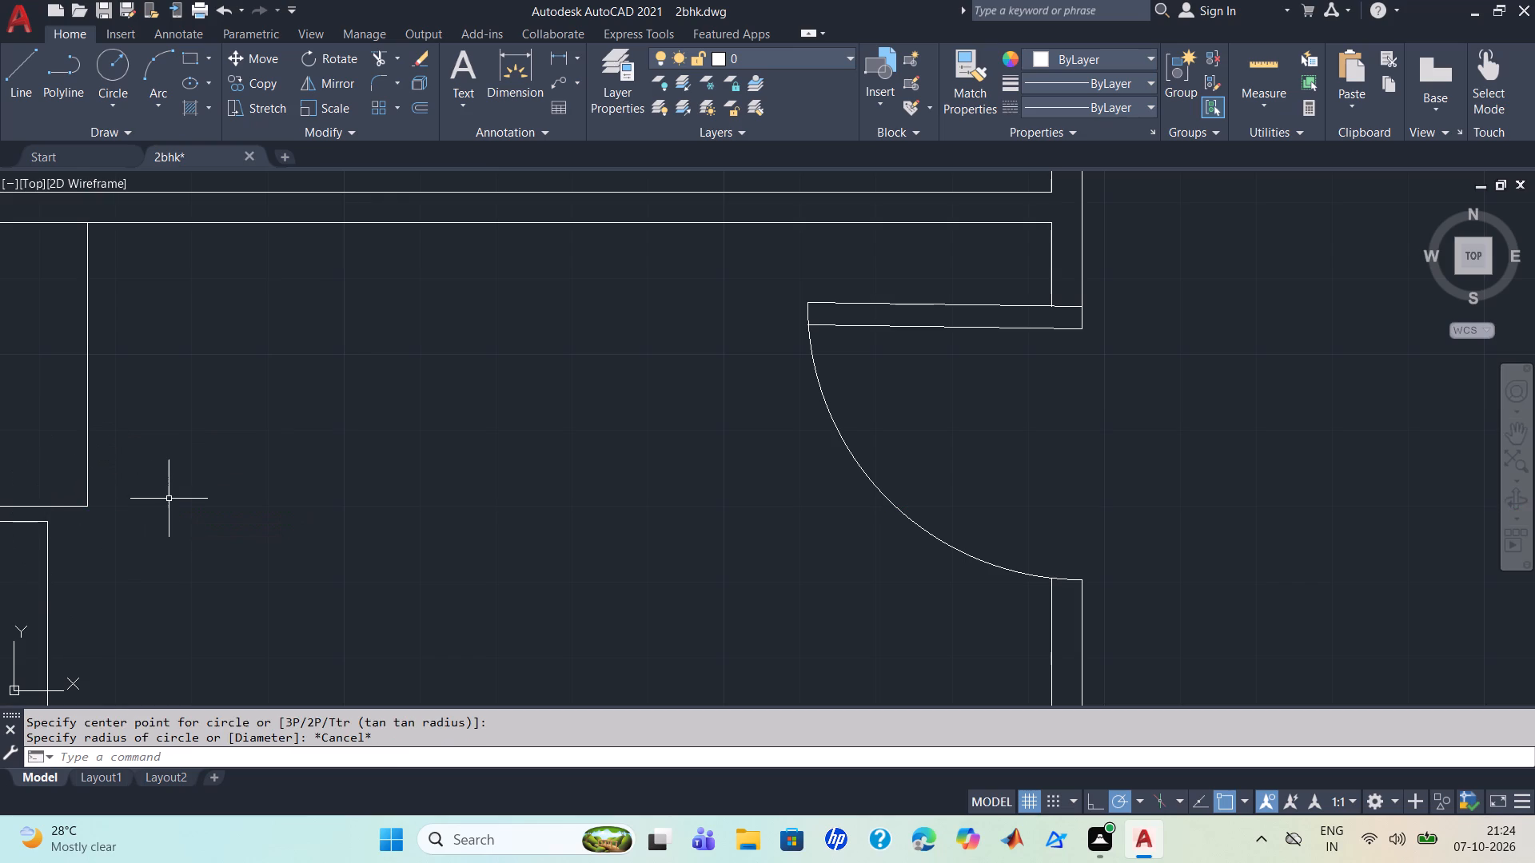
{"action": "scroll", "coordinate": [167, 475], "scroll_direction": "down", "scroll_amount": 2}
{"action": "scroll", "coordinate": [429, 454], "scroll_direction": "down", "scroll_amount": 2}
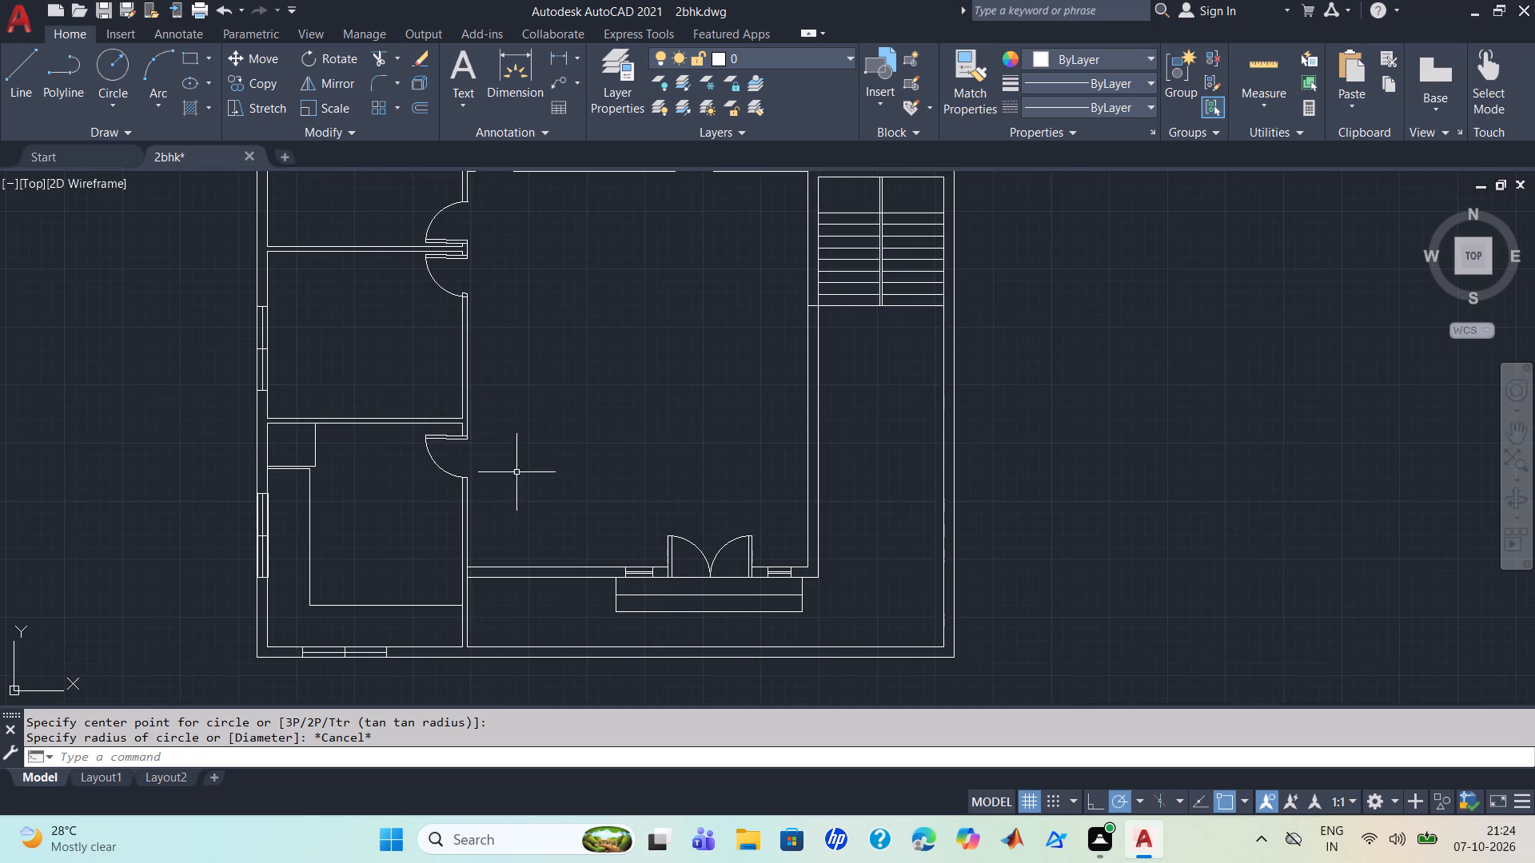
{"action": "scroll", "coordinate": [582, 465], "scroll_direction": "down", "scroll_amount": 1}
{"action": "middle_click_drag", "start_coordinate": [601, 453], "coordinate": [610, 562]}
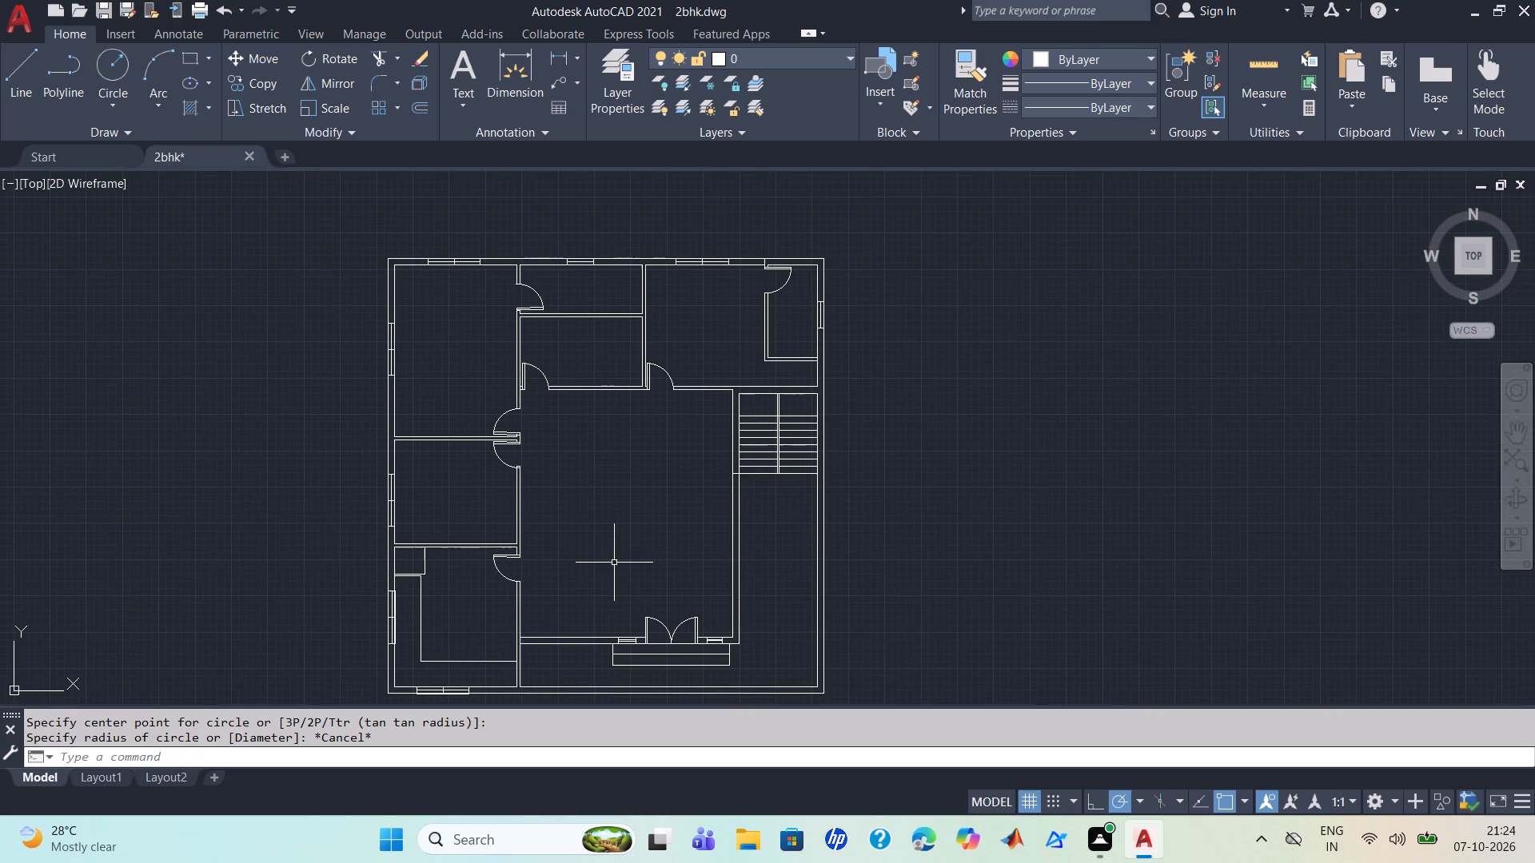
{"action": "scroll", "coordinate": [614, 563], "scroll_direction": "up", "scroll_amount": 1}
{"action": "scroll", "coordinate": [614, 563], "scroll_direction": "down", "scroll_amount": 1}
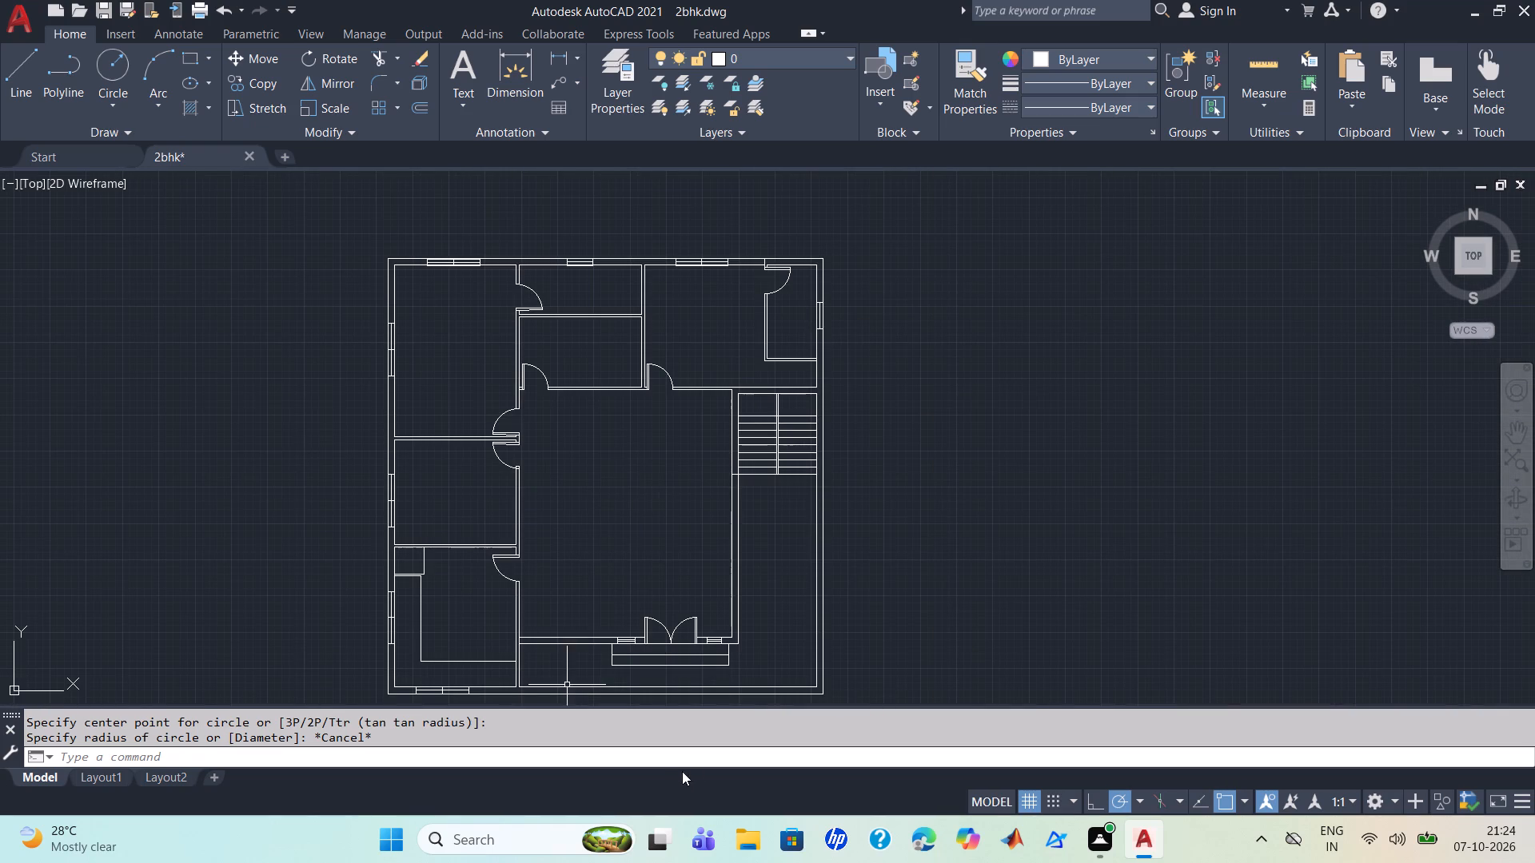
Open Google Chrome and search Google for "furniture for autocad download".
{"action": "left_click", "coordinate": [518, 838]}
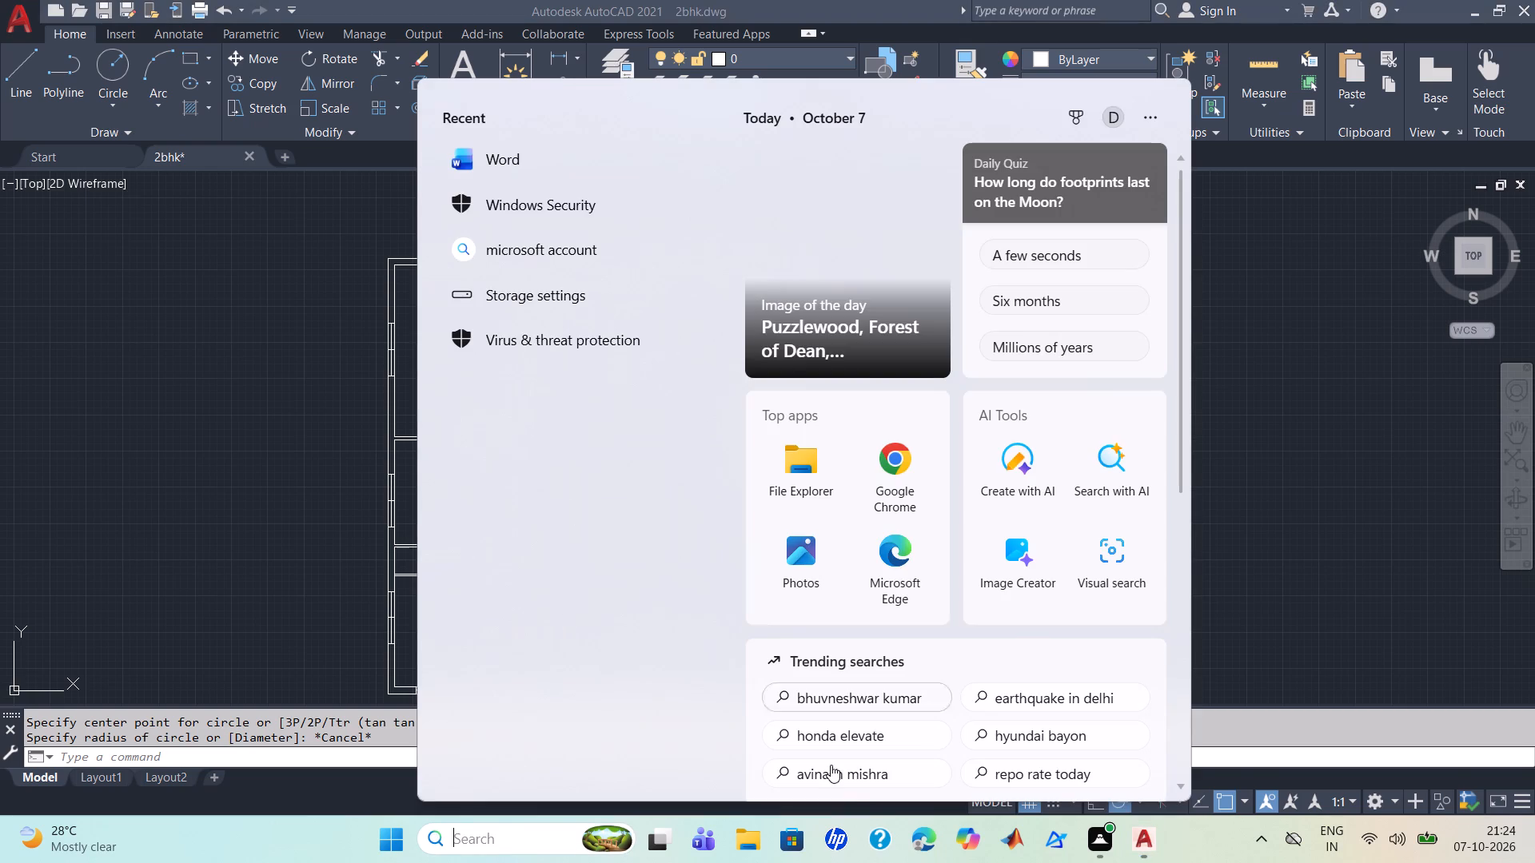
{"action": "type", "text": "ch"}
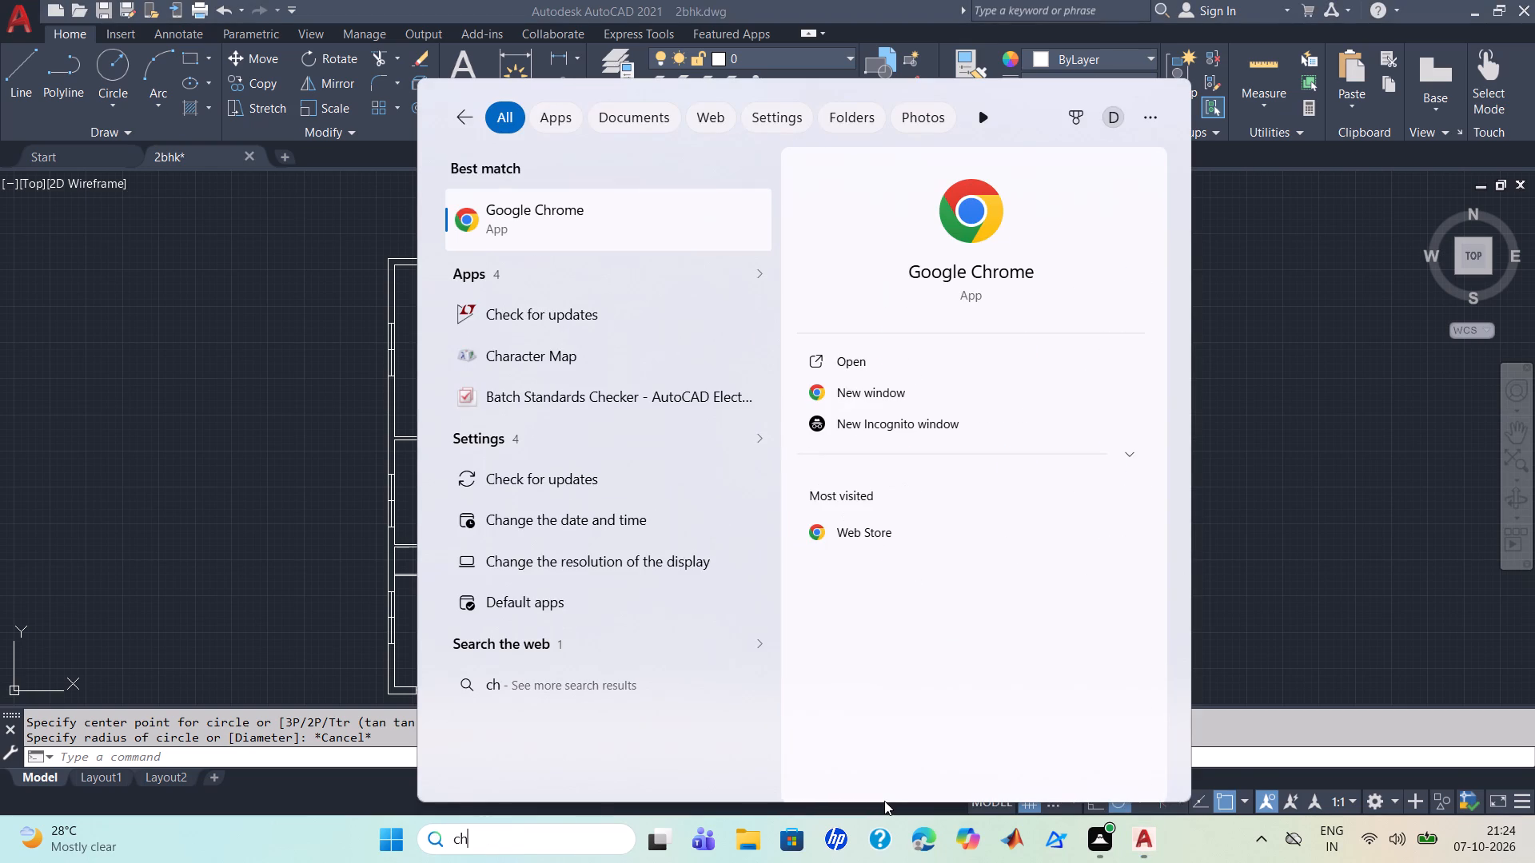
{"action": "key", "text": "Return"}
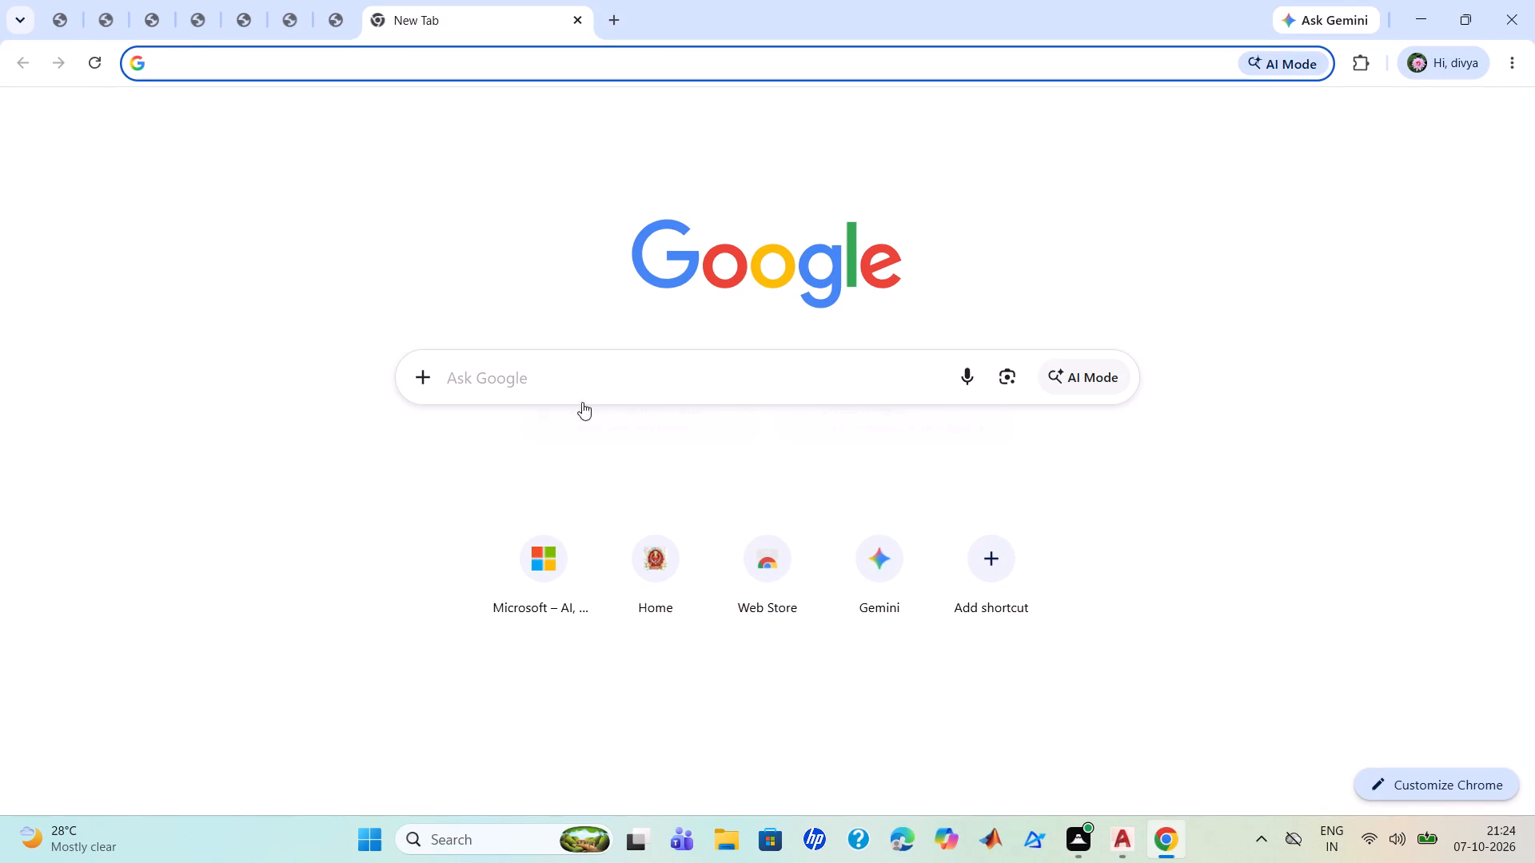
{"action": "left_click", "coordinate": [574, 373]}
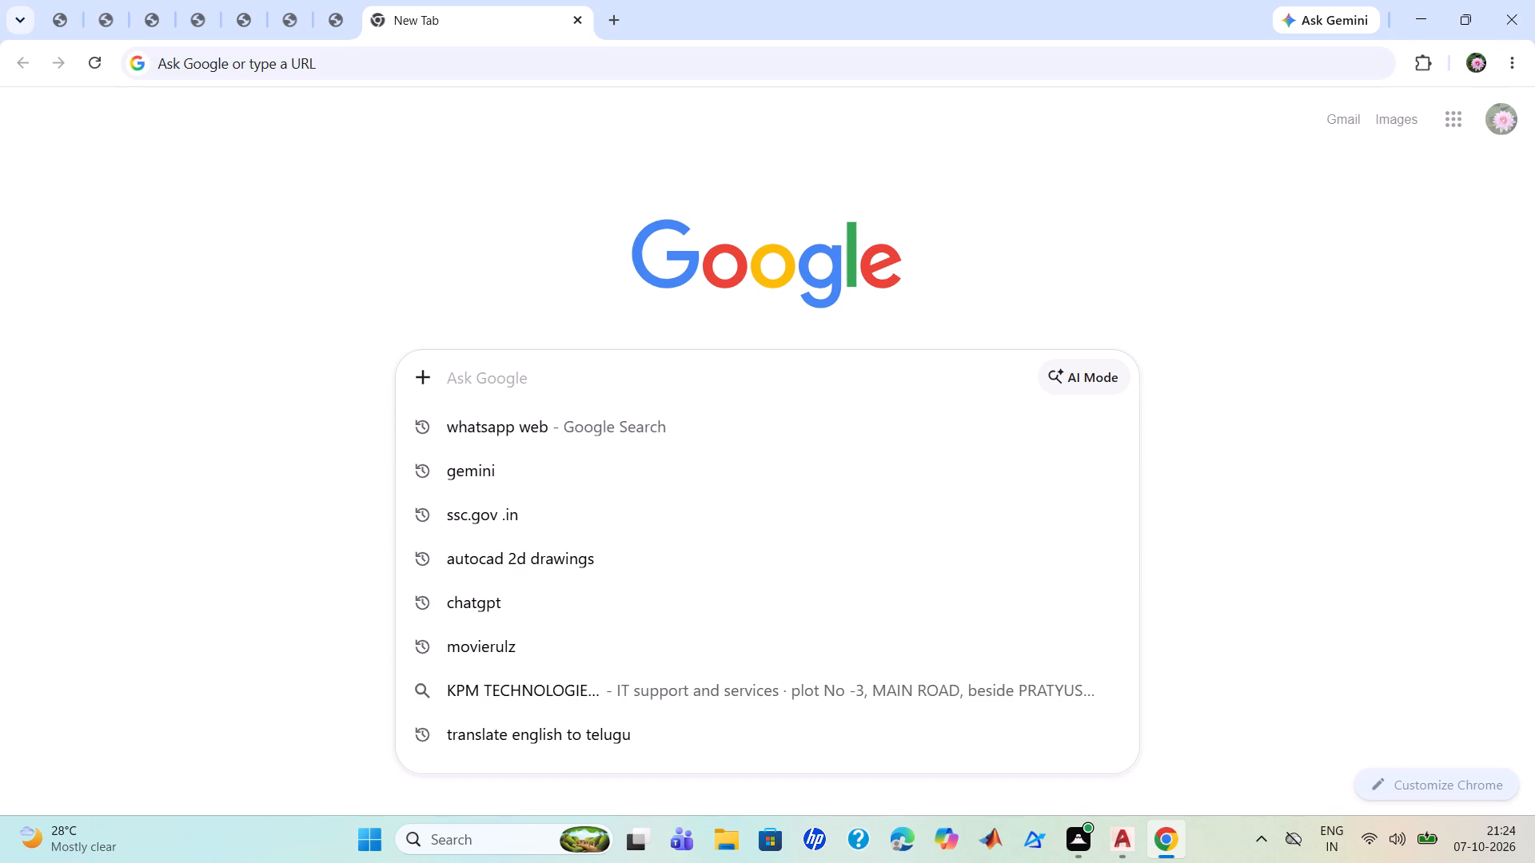
{"action": "type", "text": "kite"}
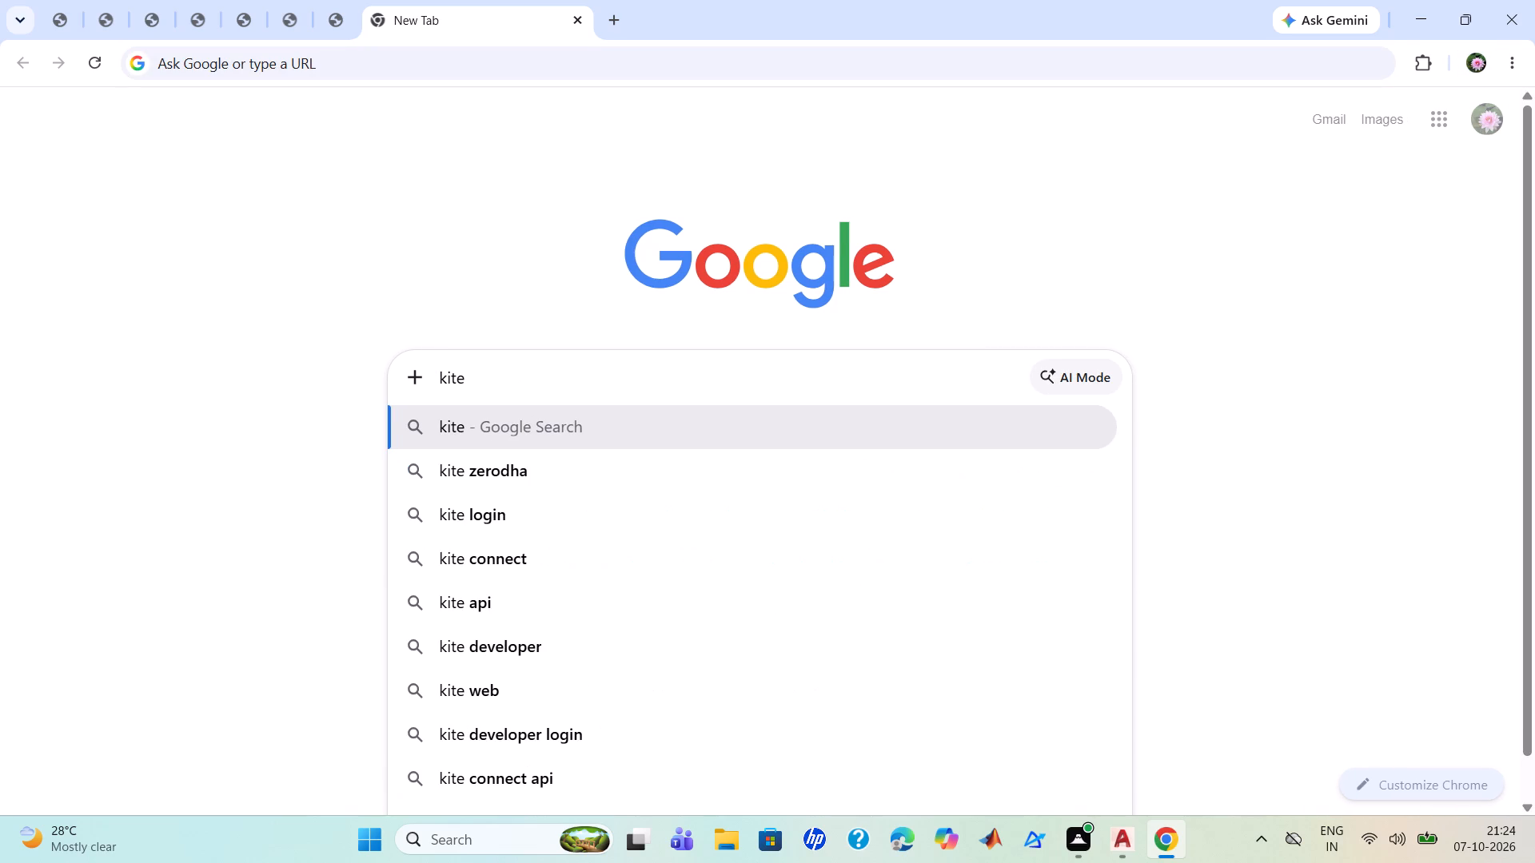
{"action": "key", "text": "BackSpace"}
{"action": "key", "text": "BackSpace"}
{"action": "key", "text": "BackSpace"}
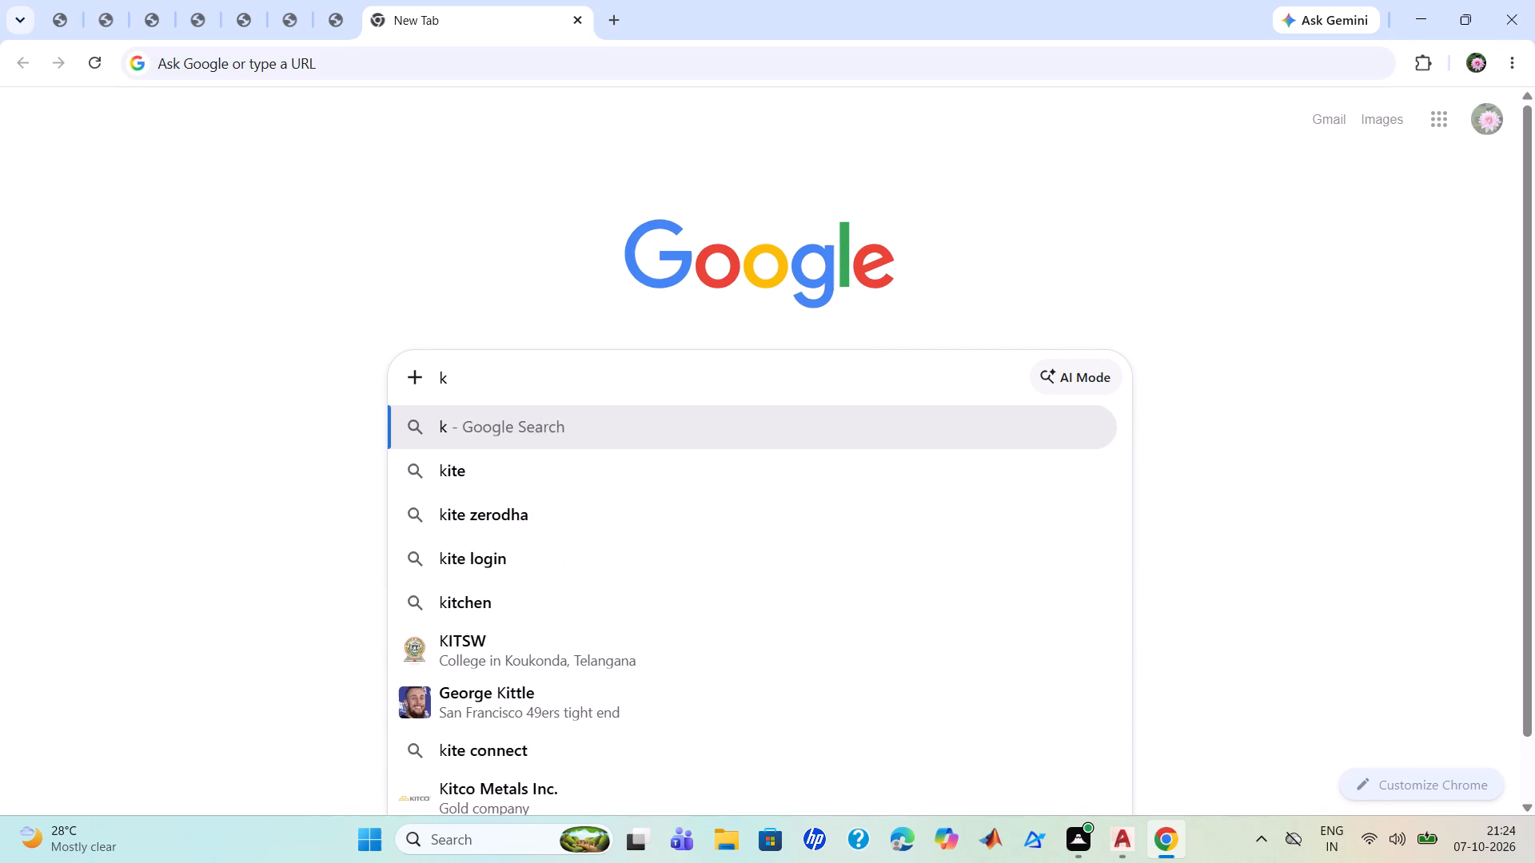
{"action": "key", "text": "BackSpace"}
{"action": "type", "text": "funiture"}
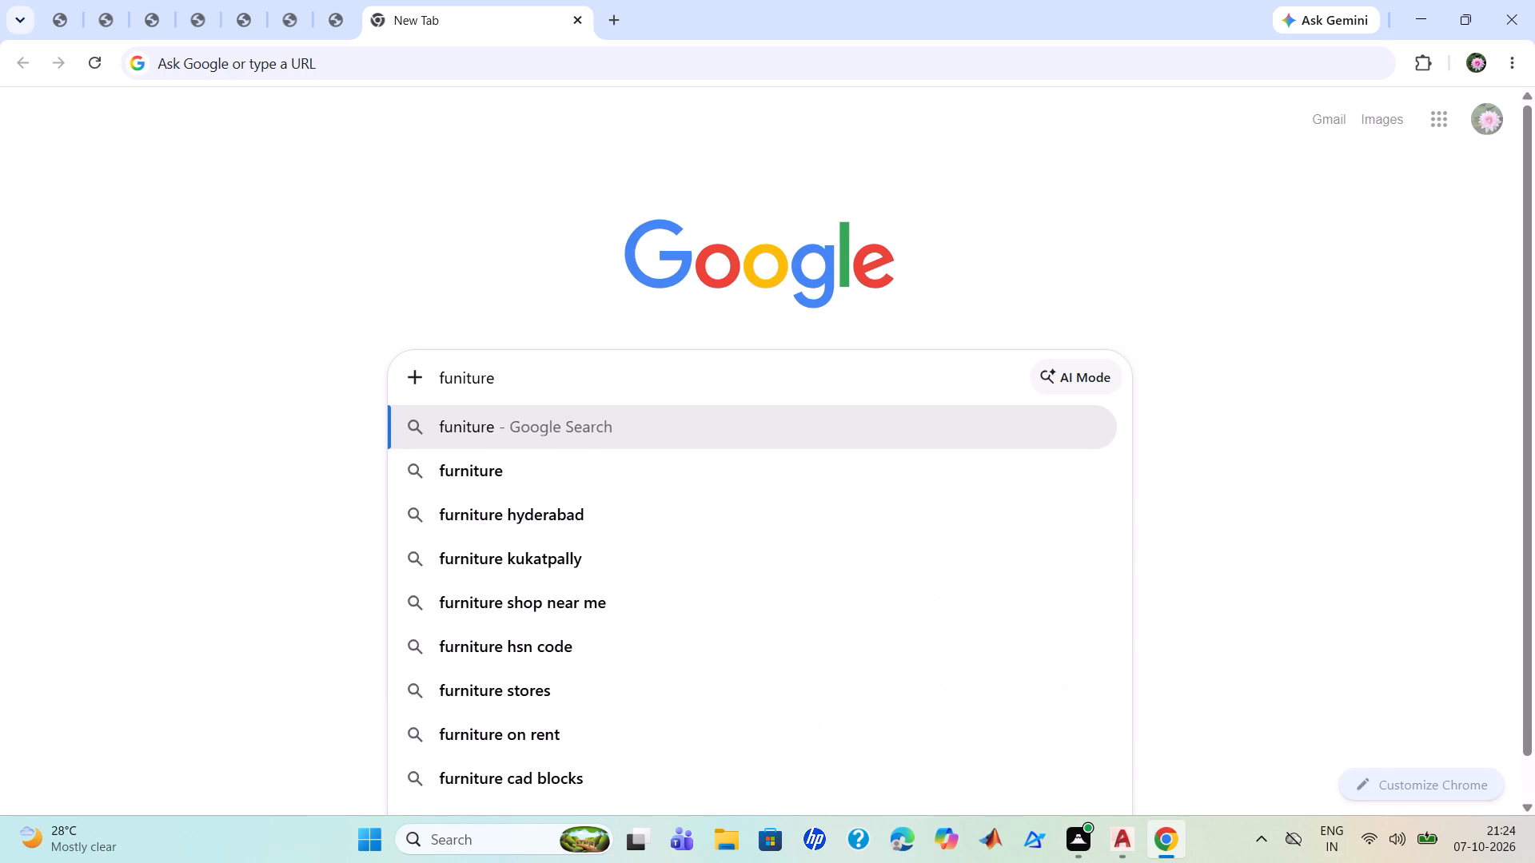
{"action": "key", "text": "space"}
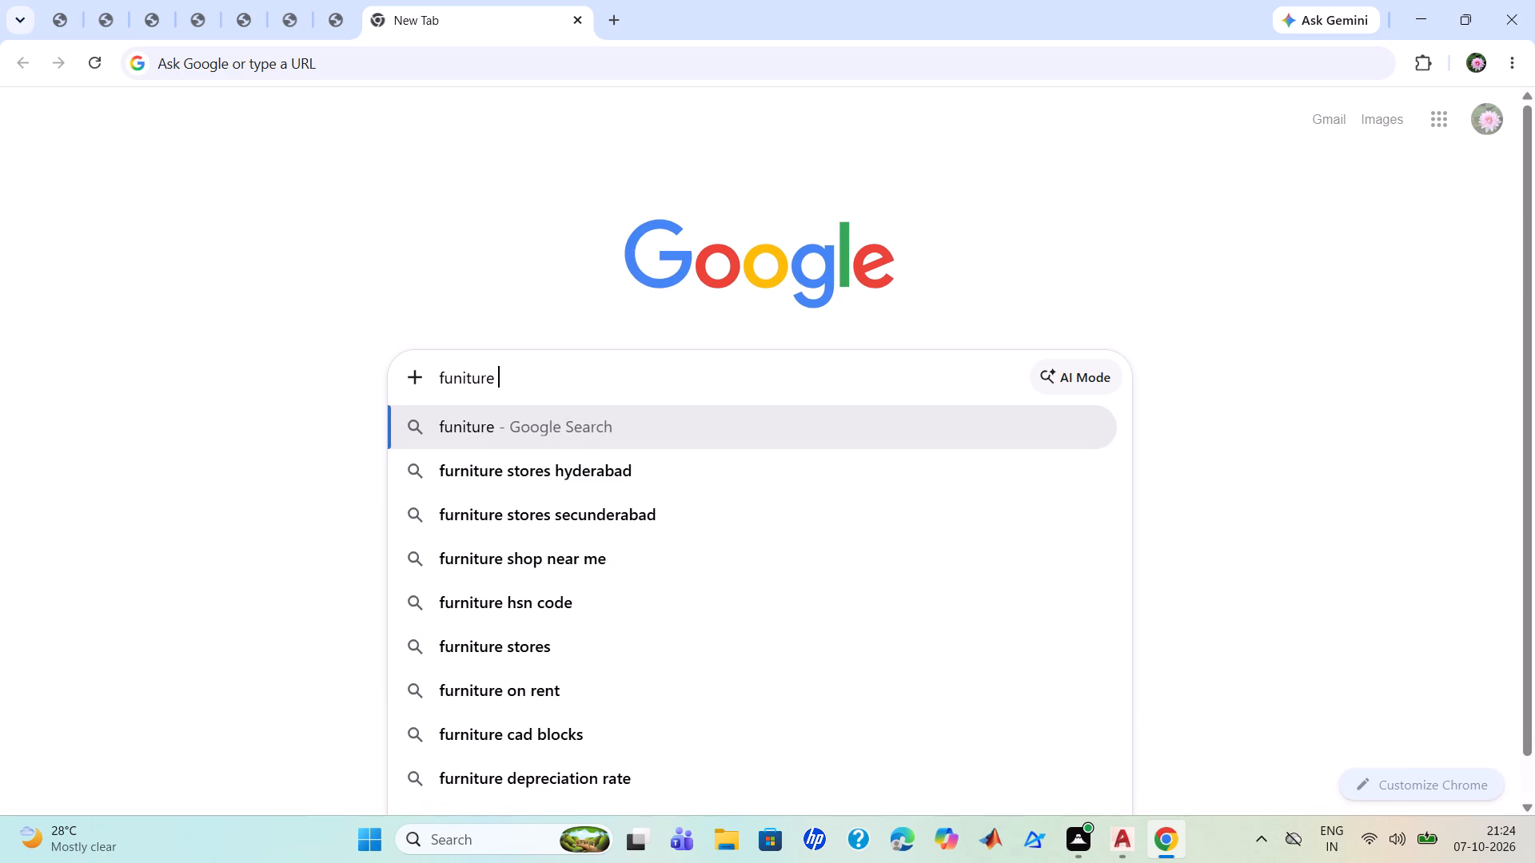
{"action": "type", "text": "for auto"}
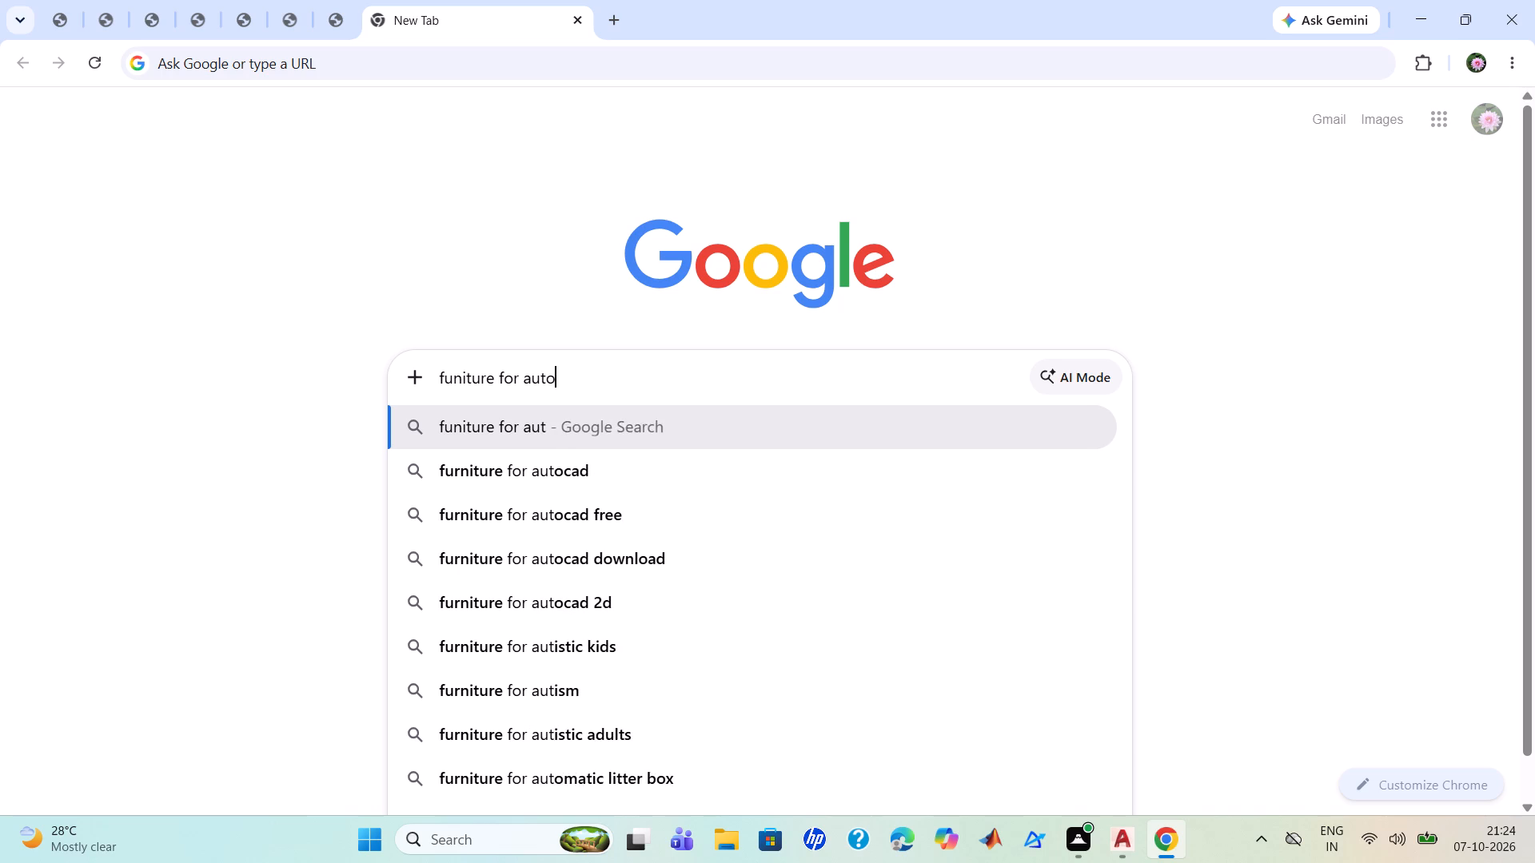
{"action": "left_click", "coordinate": [612, 549]}
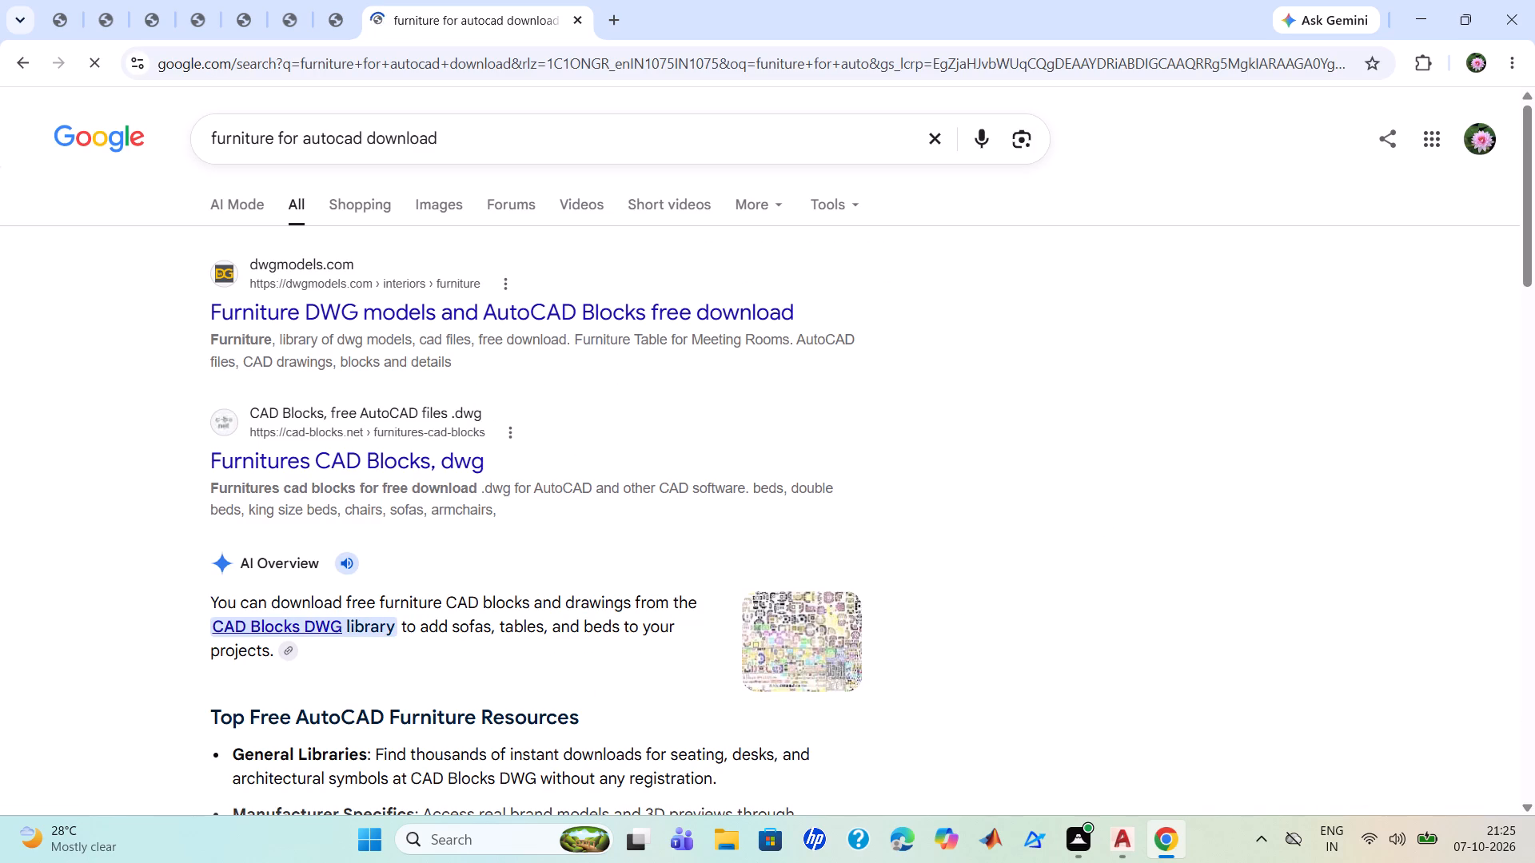
Open the dwgmodels.com furniture results and look through the listed drawings for furniture suited to the floor plan.
{"action": "left_click", "coordinate": [433, 316]}
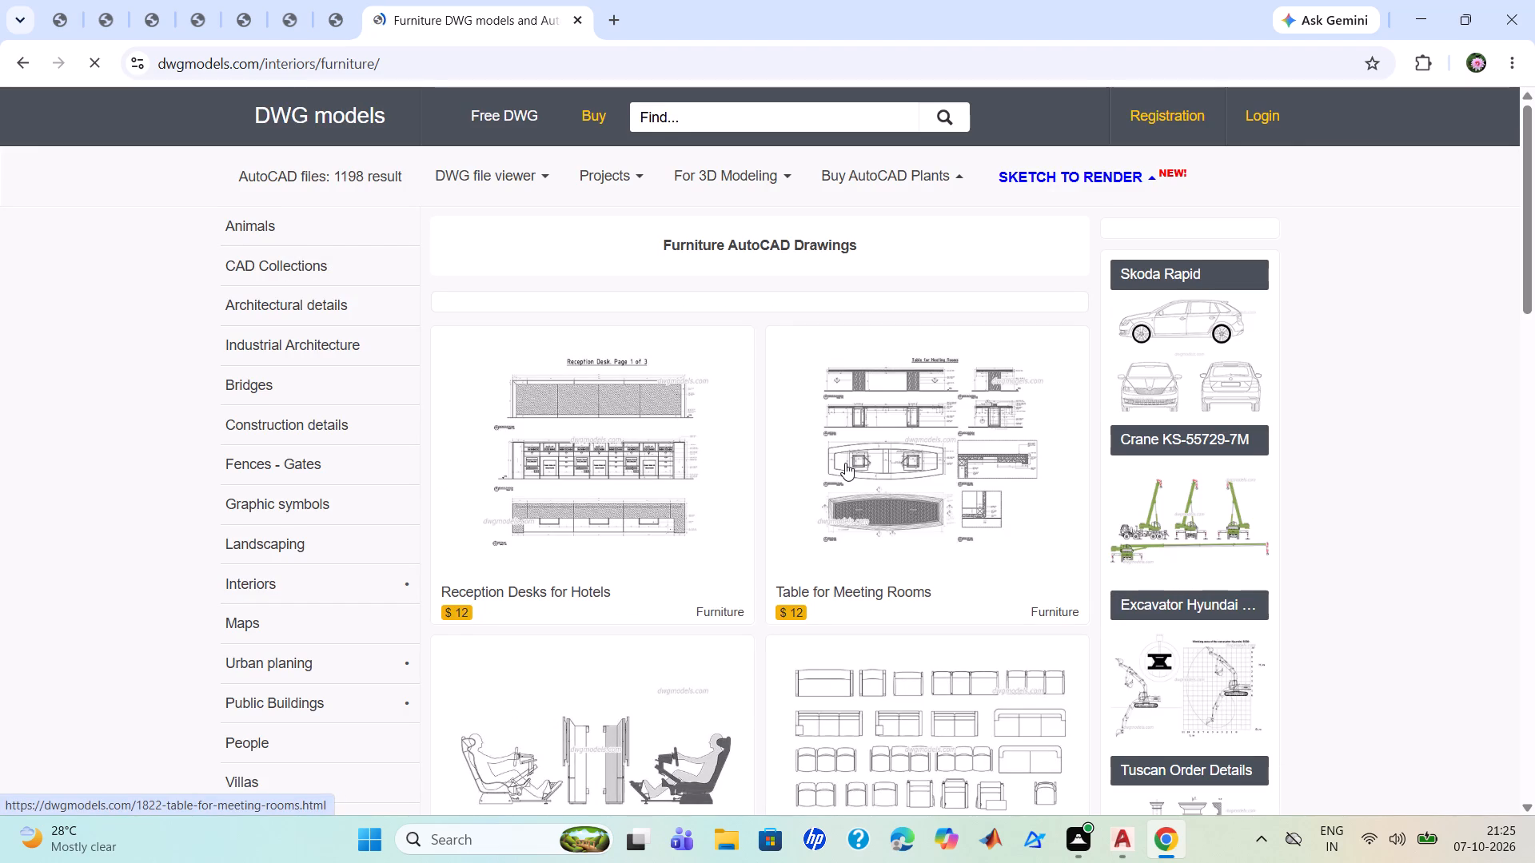
{"action": "scroll", "coordinate": [845, 463], "scroll_direction": "down", "scroll_amount": 3}
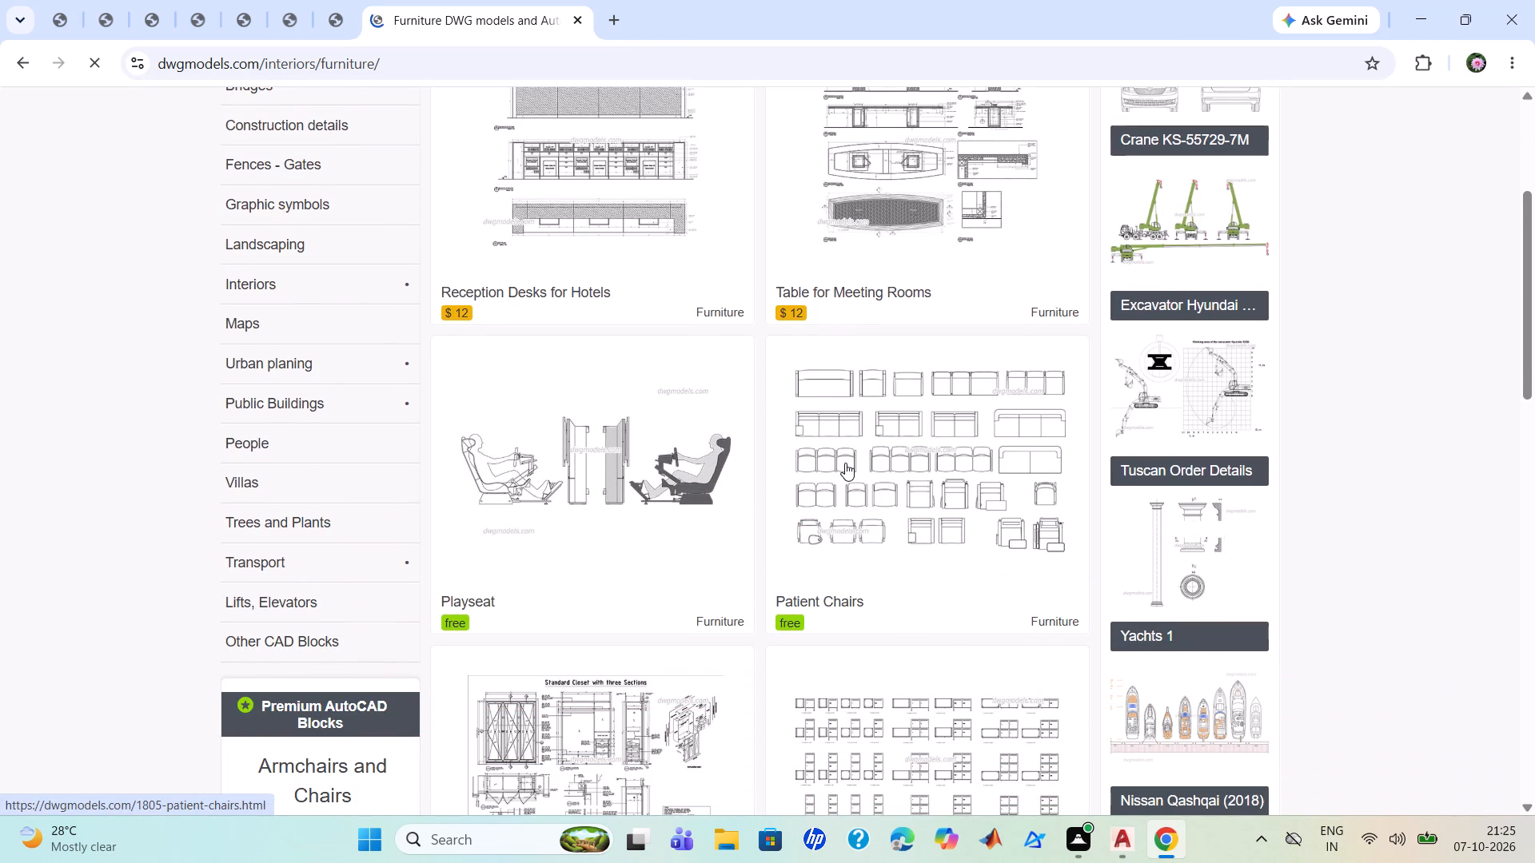
{"action": "scroll", "coordinate": [845, 463], "scroll_direction": "down", "scroll_amount": 2}
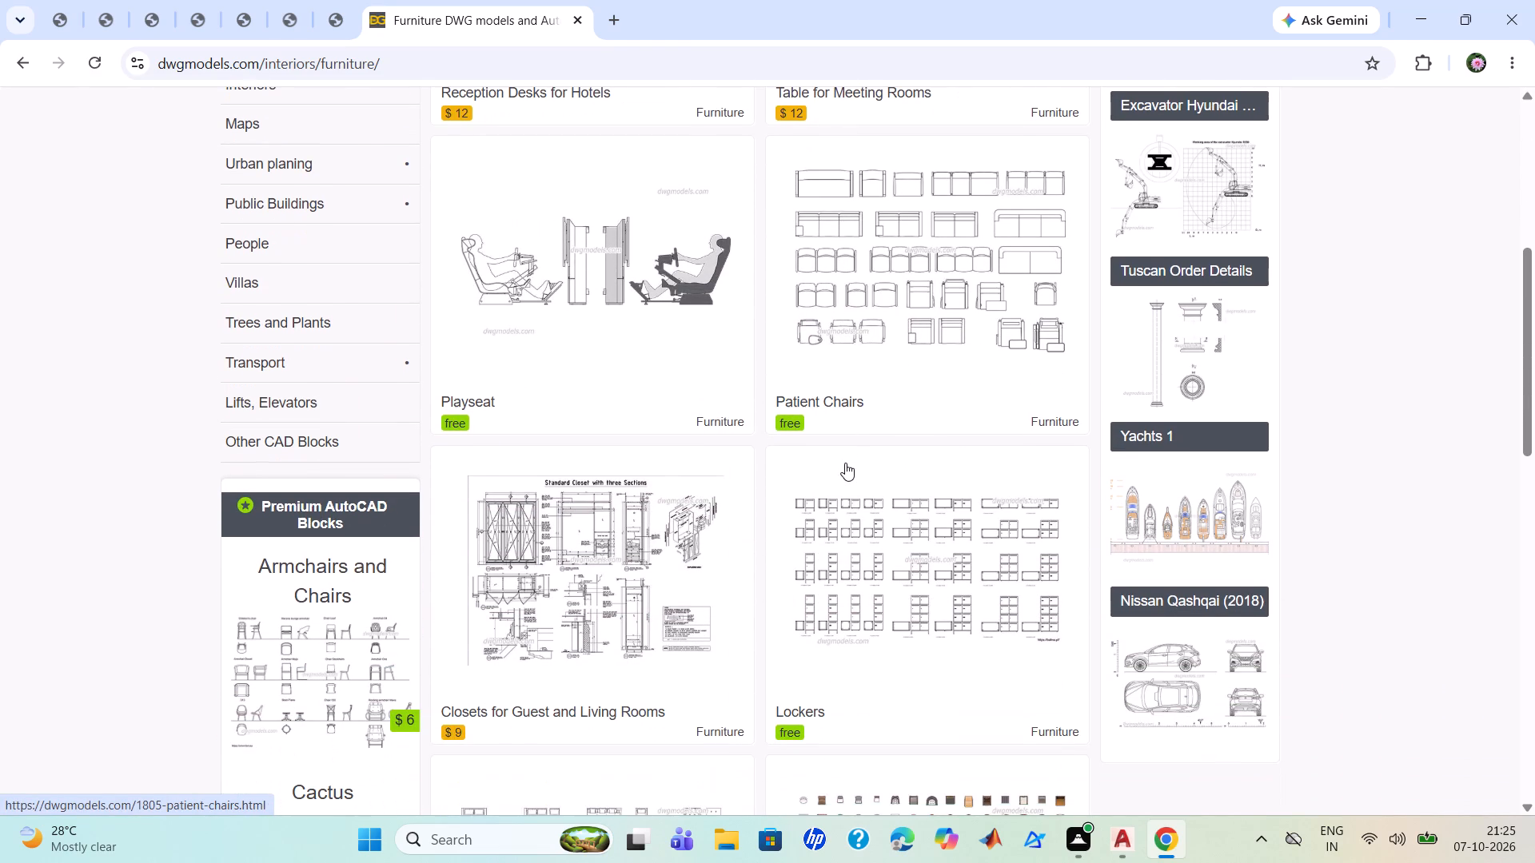
{"action": "scroll", "coordinate": [845, 463], "scroll_direction": "down", "scroll_amount": 2}
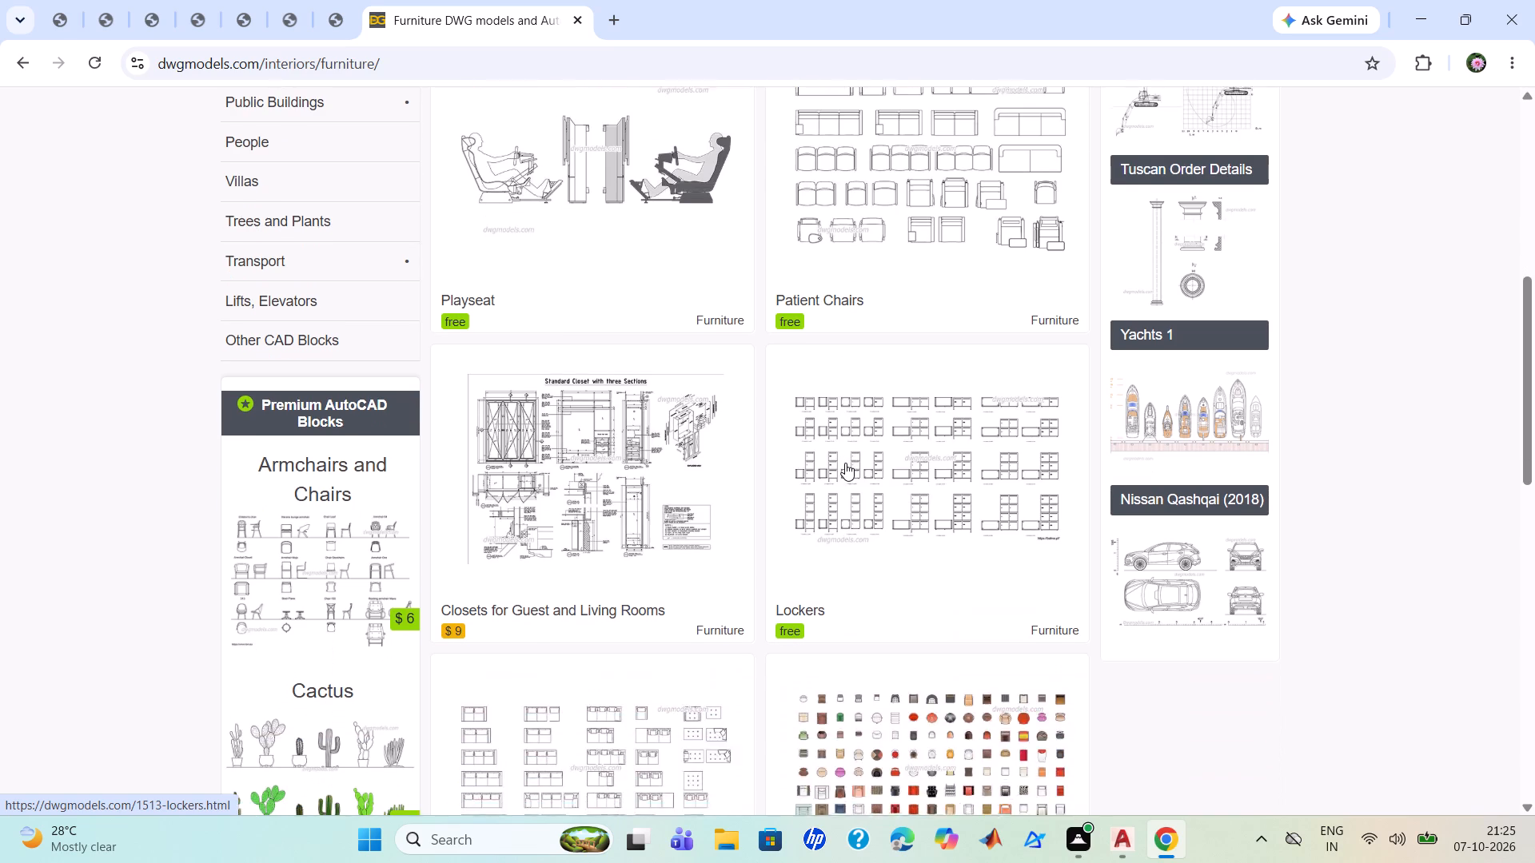
{"action": "scroll", "coordinate": [845, 463], "scroll_direction": "down", "scroll_amount": 2}
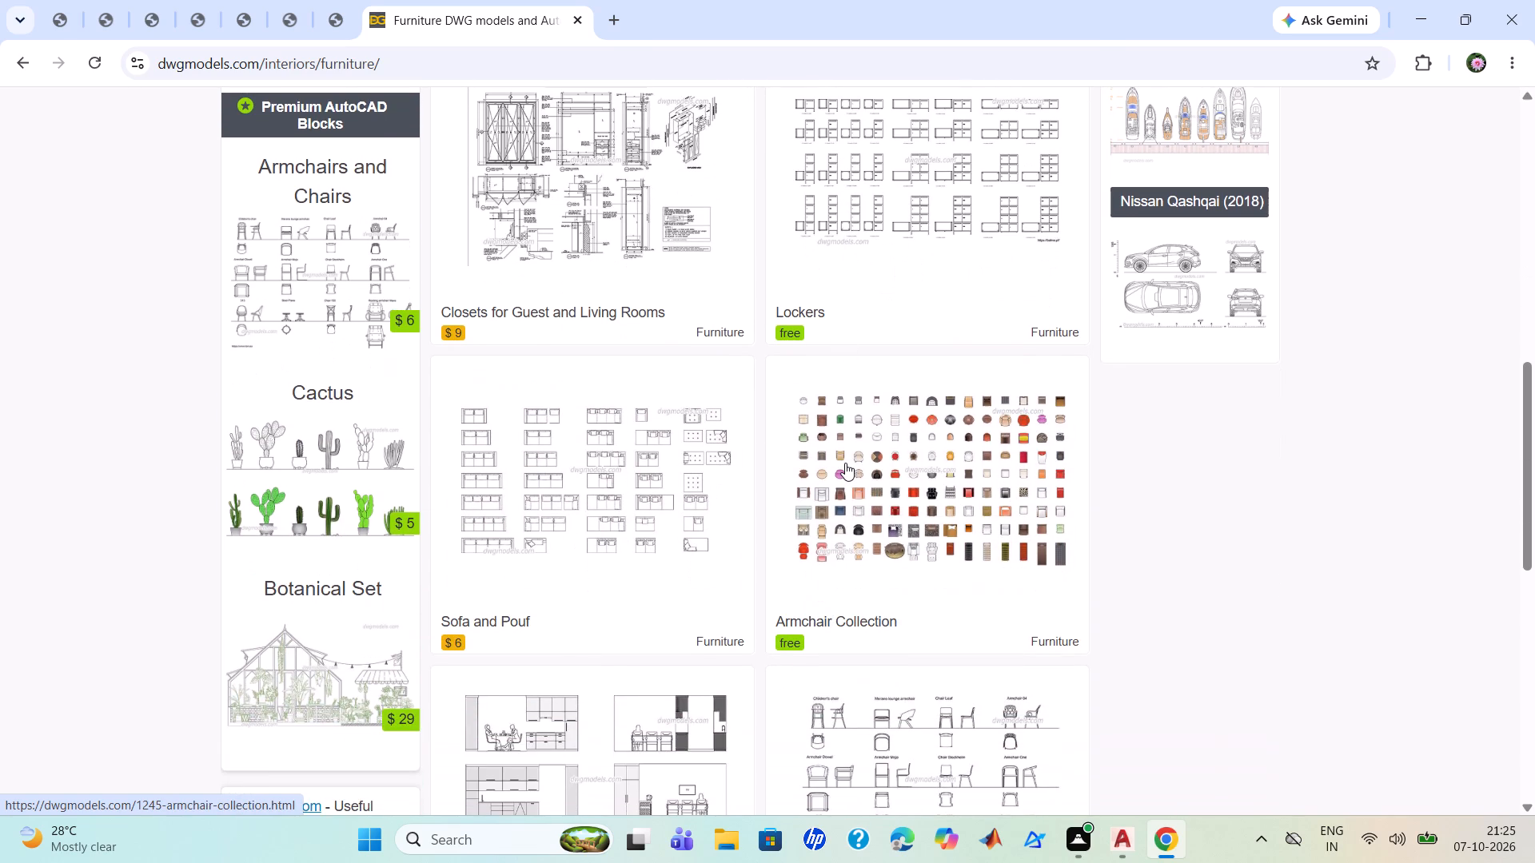
{"action": "scroll", "coordinate": [845, 463], "scroll_direction": "down", "scroll_amount": 1}
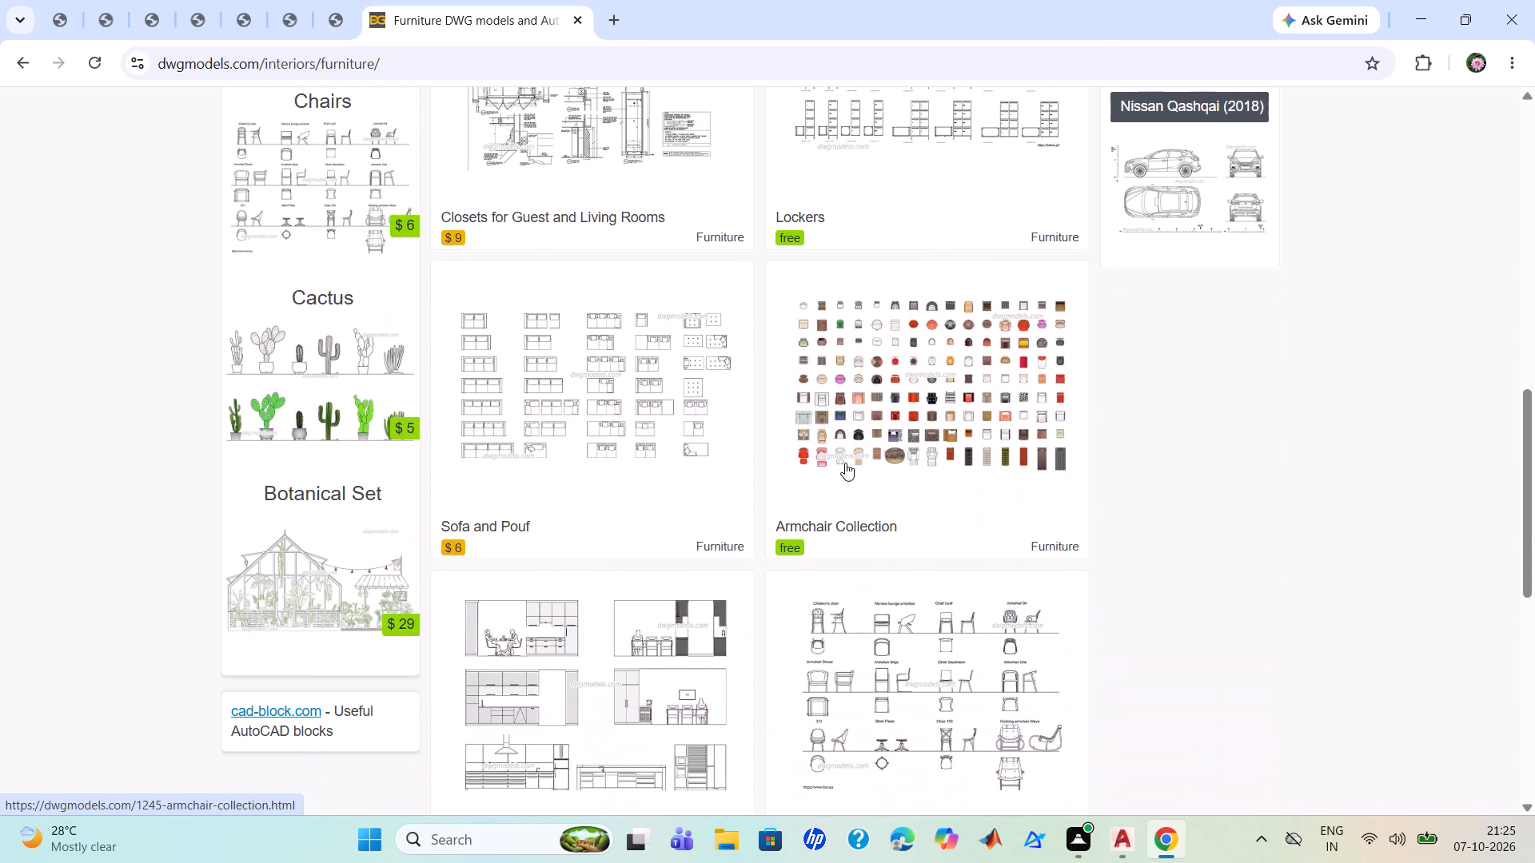
{"action": "scroll", "coordinate": [688, 465], "scroll_direction": "up", "scroll_amount": 1}
{"action": "scroll", "coordinate": [688, 465], "scroll_direction": "down", "scroll_amount": 2}
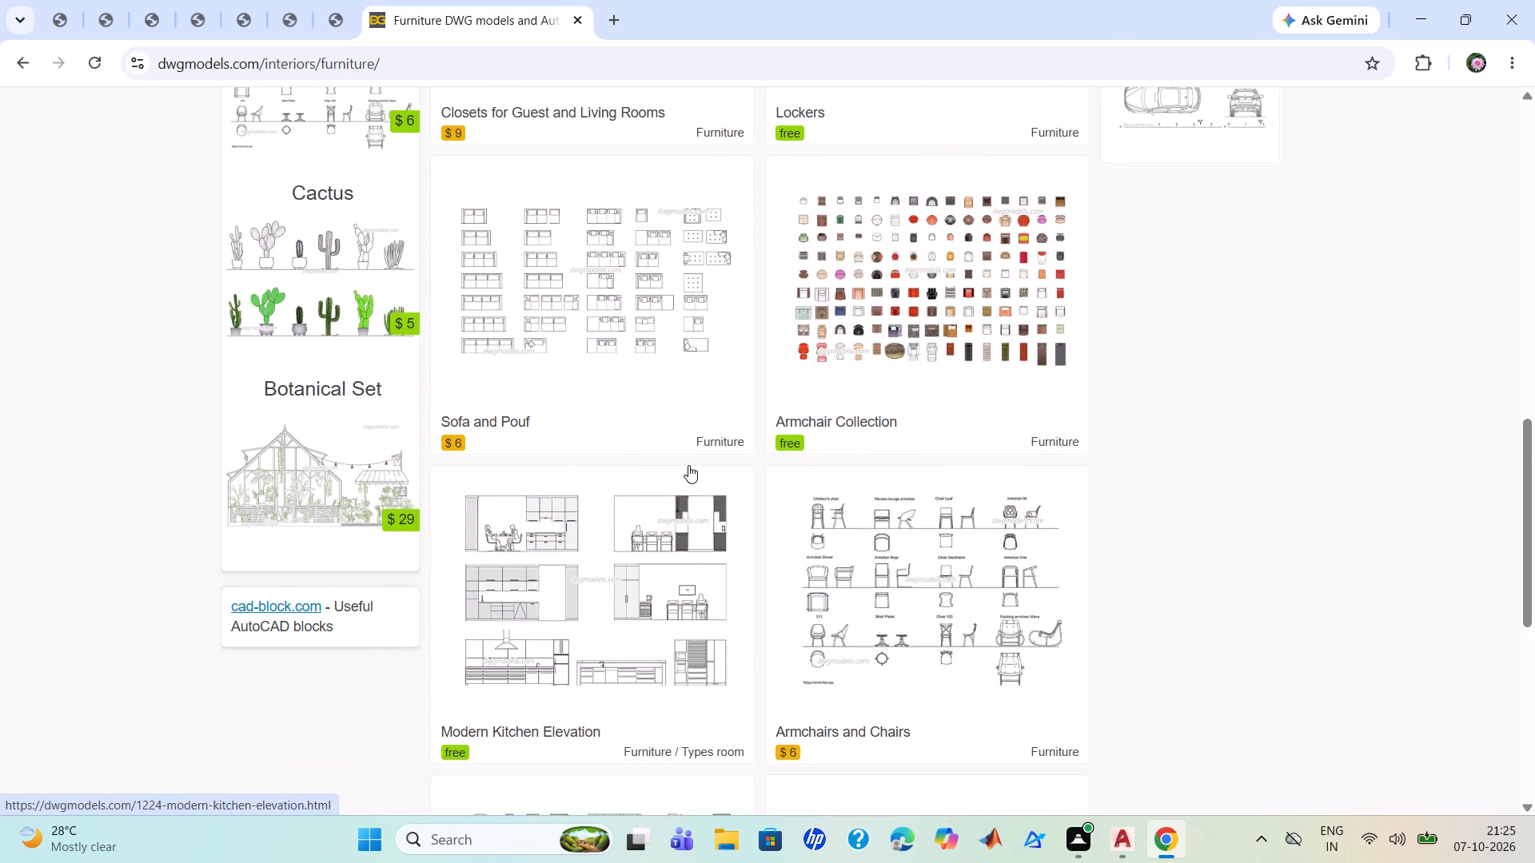
{"action": "scroll", "coordinate": [879, 511], "scroll_direction": "down", "scroll_amount": 3}
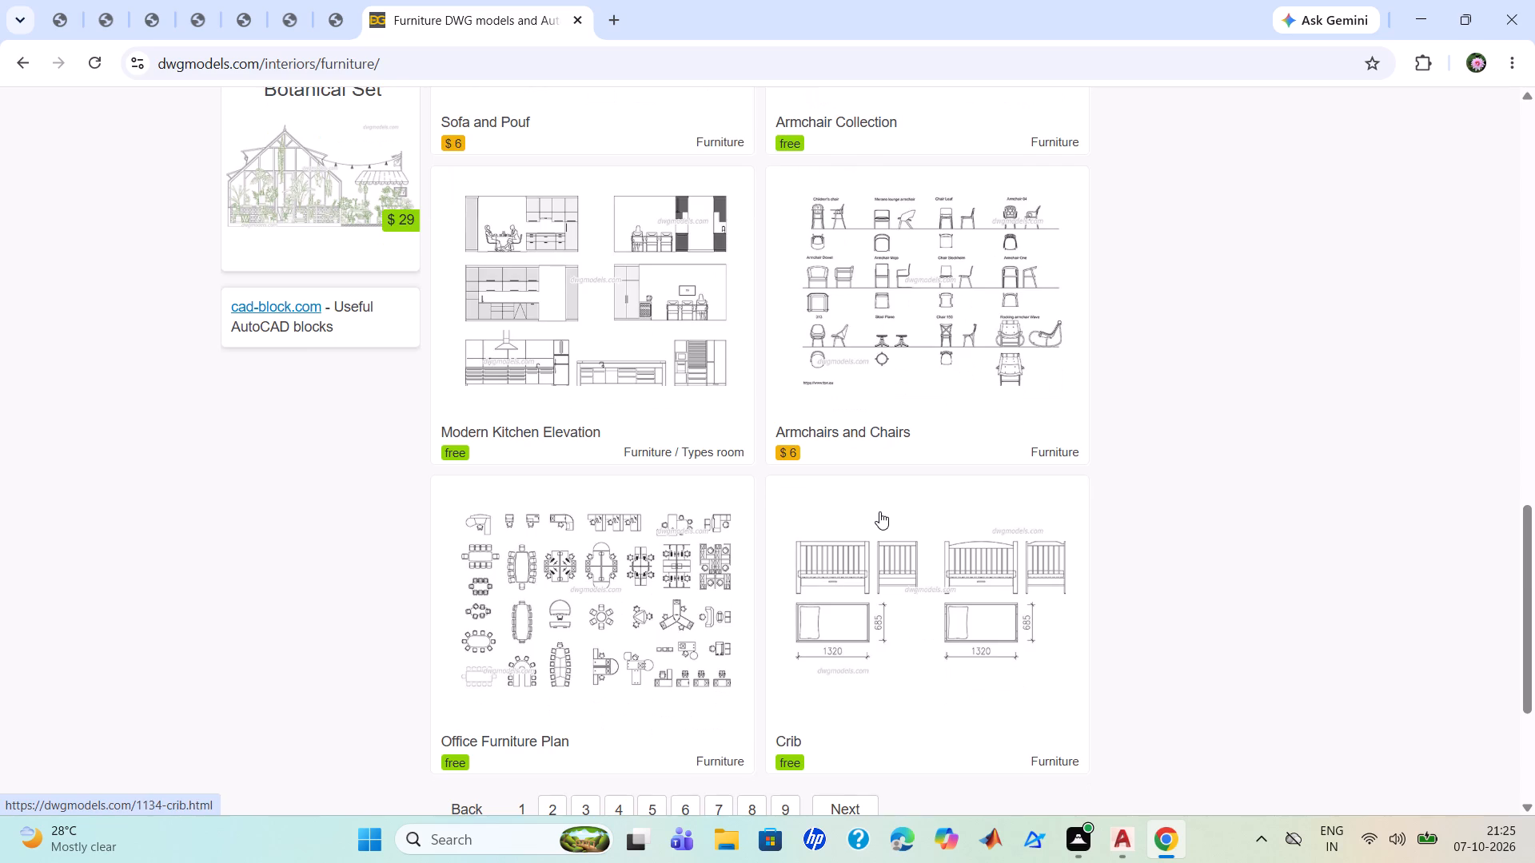
{"action": "scroll", "coordinate": [879, 511], "scroll_direction": "down", "scroll_amount": 3}
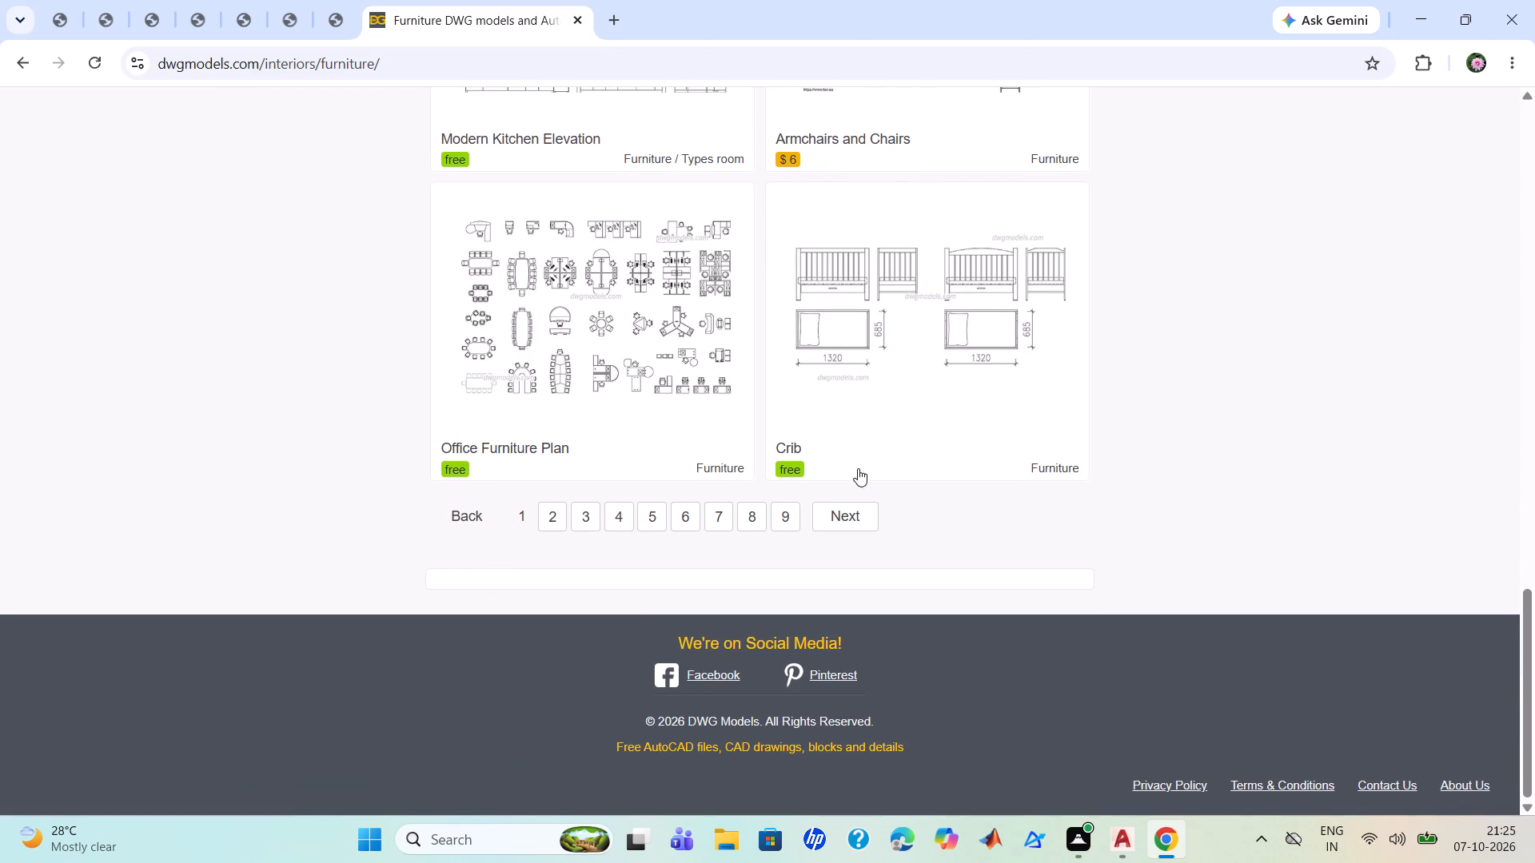
{"action": "scroll", "coordinate": [858, 455], "scroll_direction": "up", "scroll_amount": 6}
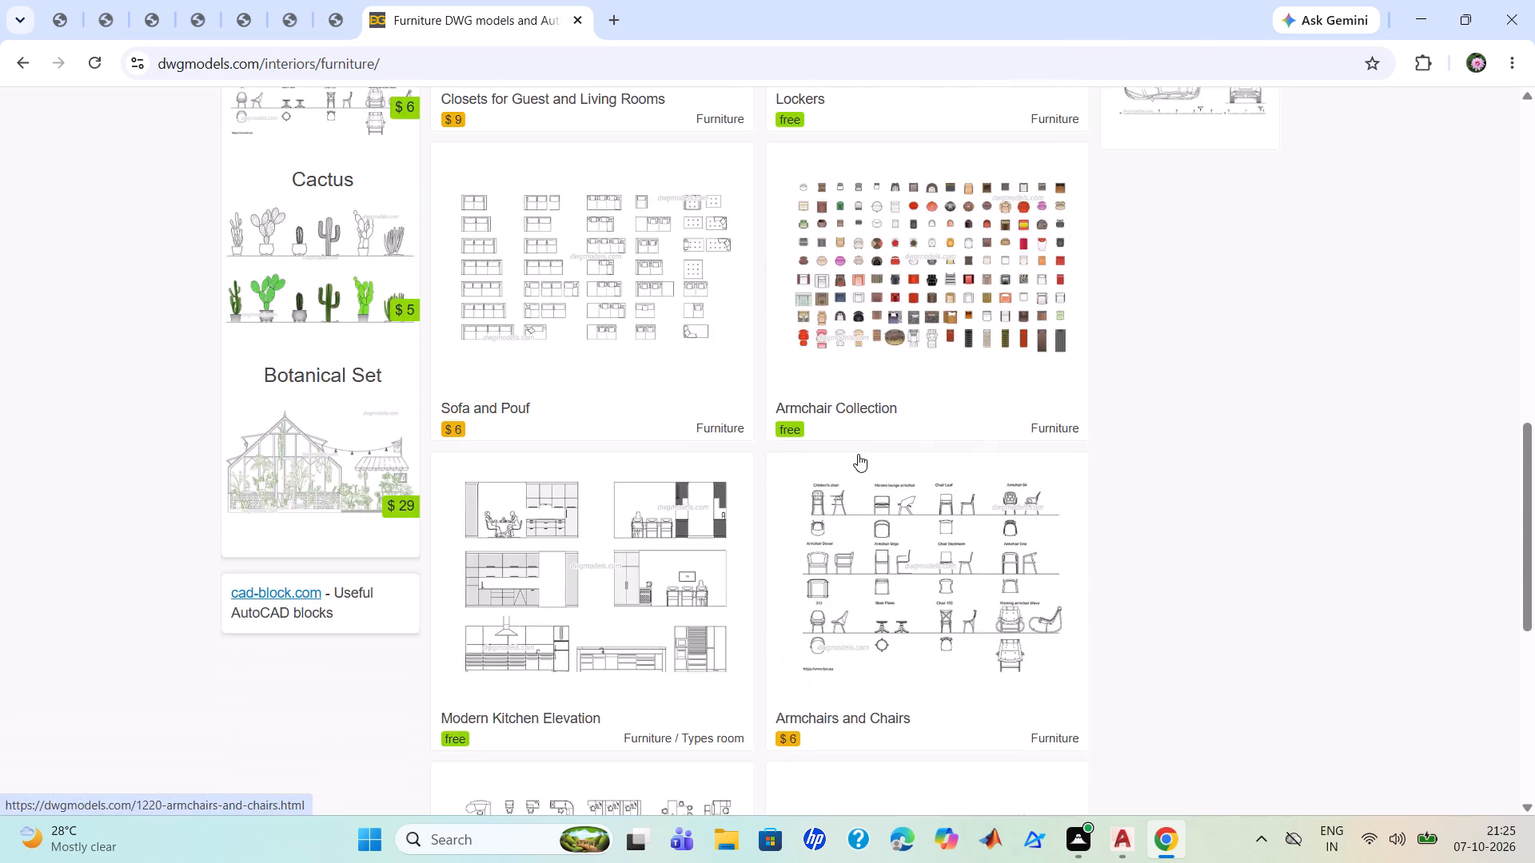
{"action": "scroll", "coordinate": [858, 453], "scroll_direction": "up", "scroll_amount": 12}
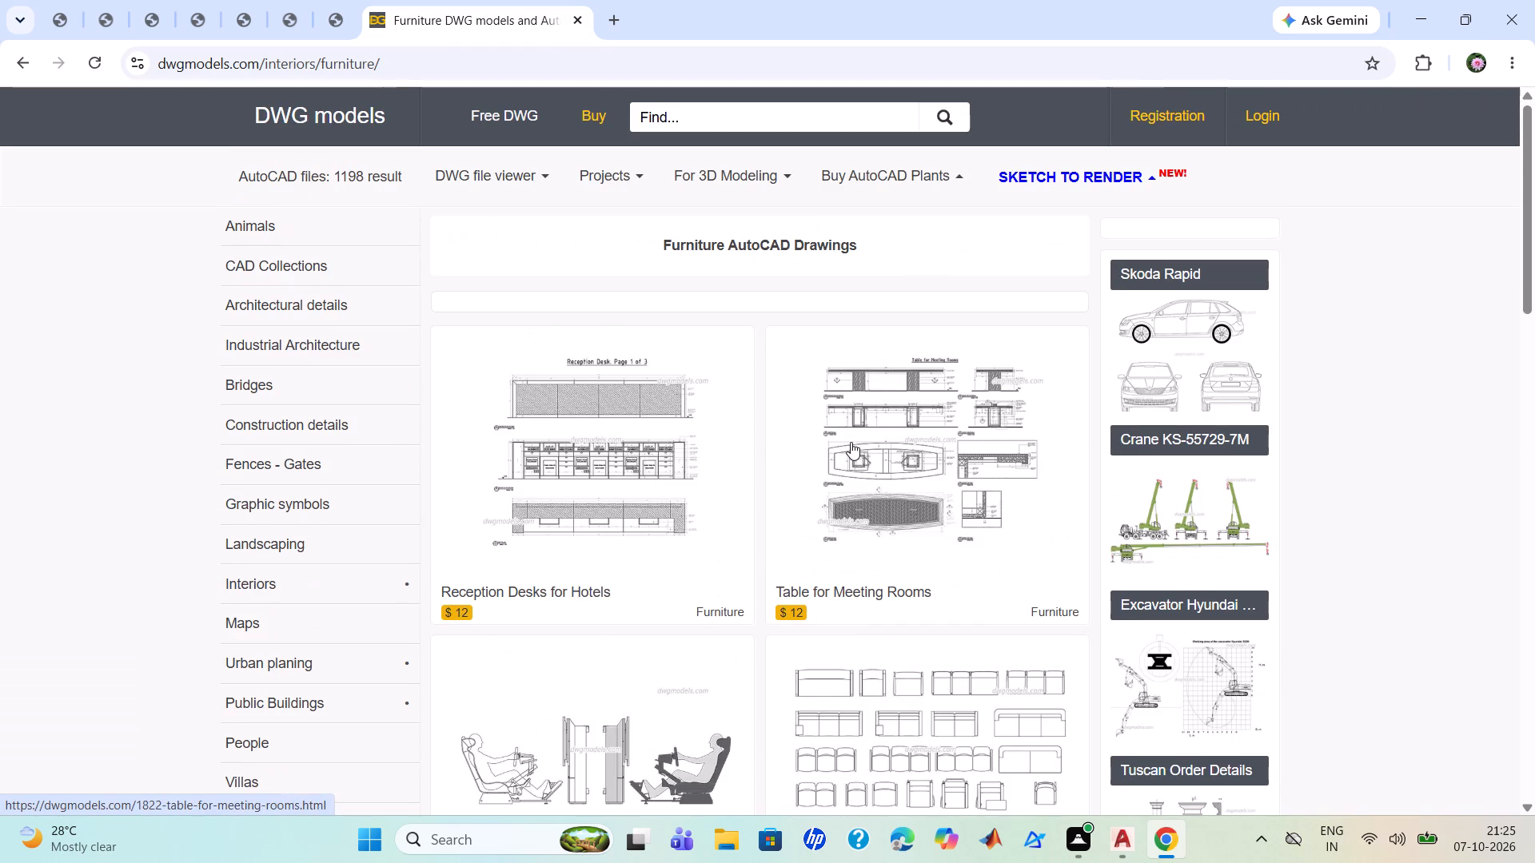
Search the DWG models site for "beds".
{"action": "left_click", "coordinate": [688, 117]}
{"action": "type", "text": "beda"}
{"action": "key", "text": "BackSpace"}
{"action": "key", "text": "s"}
{"action": "key", "text": "Return"}
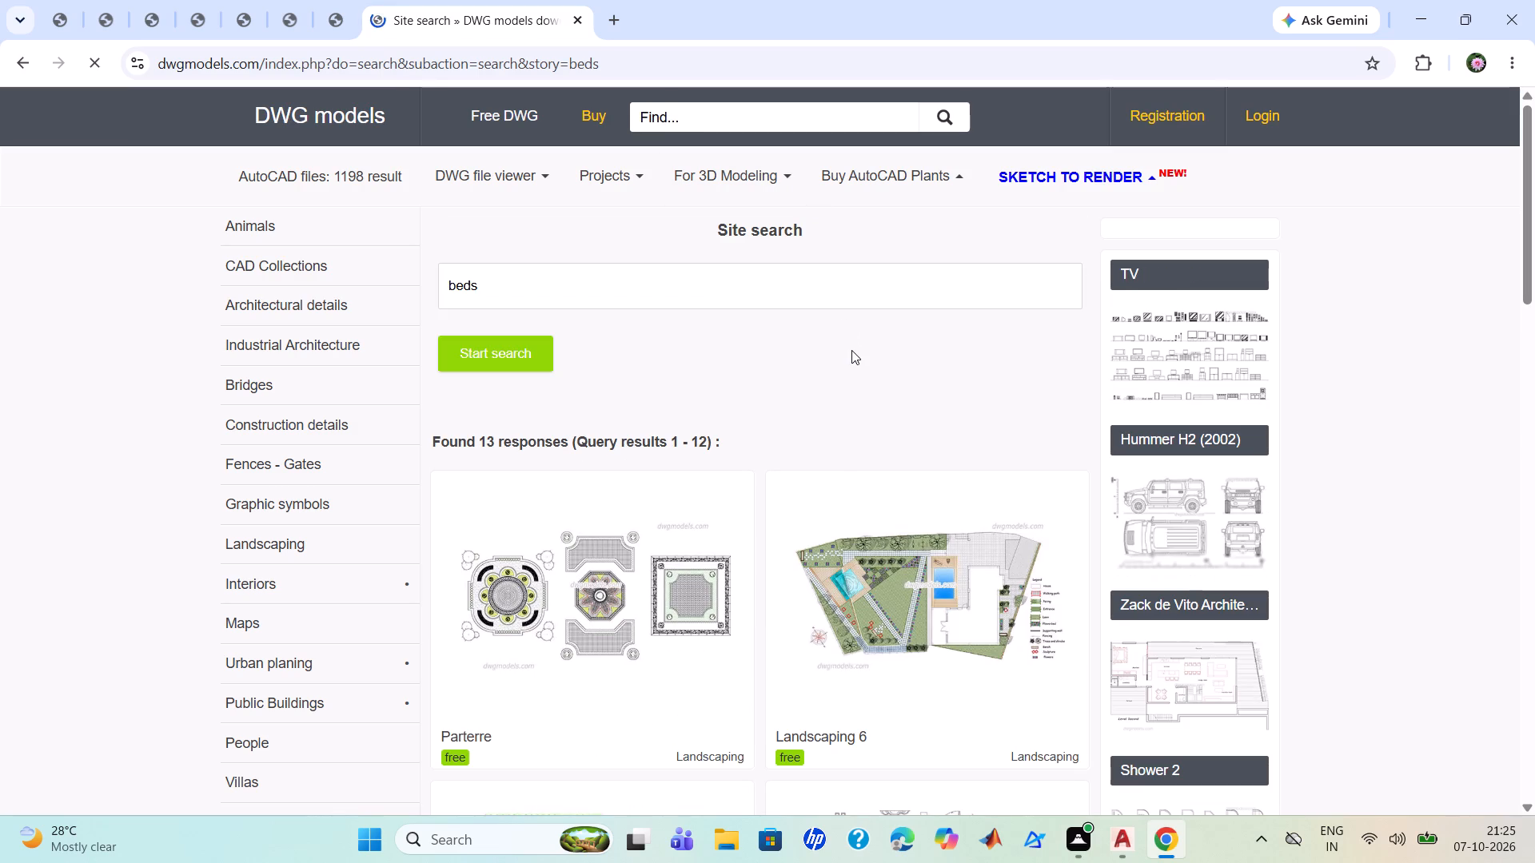
Look through the bed search results for a free set of beds drawn in plan view.
{"action": "scroll", "coordinate": [851, 351], "scroll_direction": "up", "scroll_amount": 1}
{"action": "scroll", "coordinate": [851, 351], "scroll_direction": "down", "scroll_amount": 2}
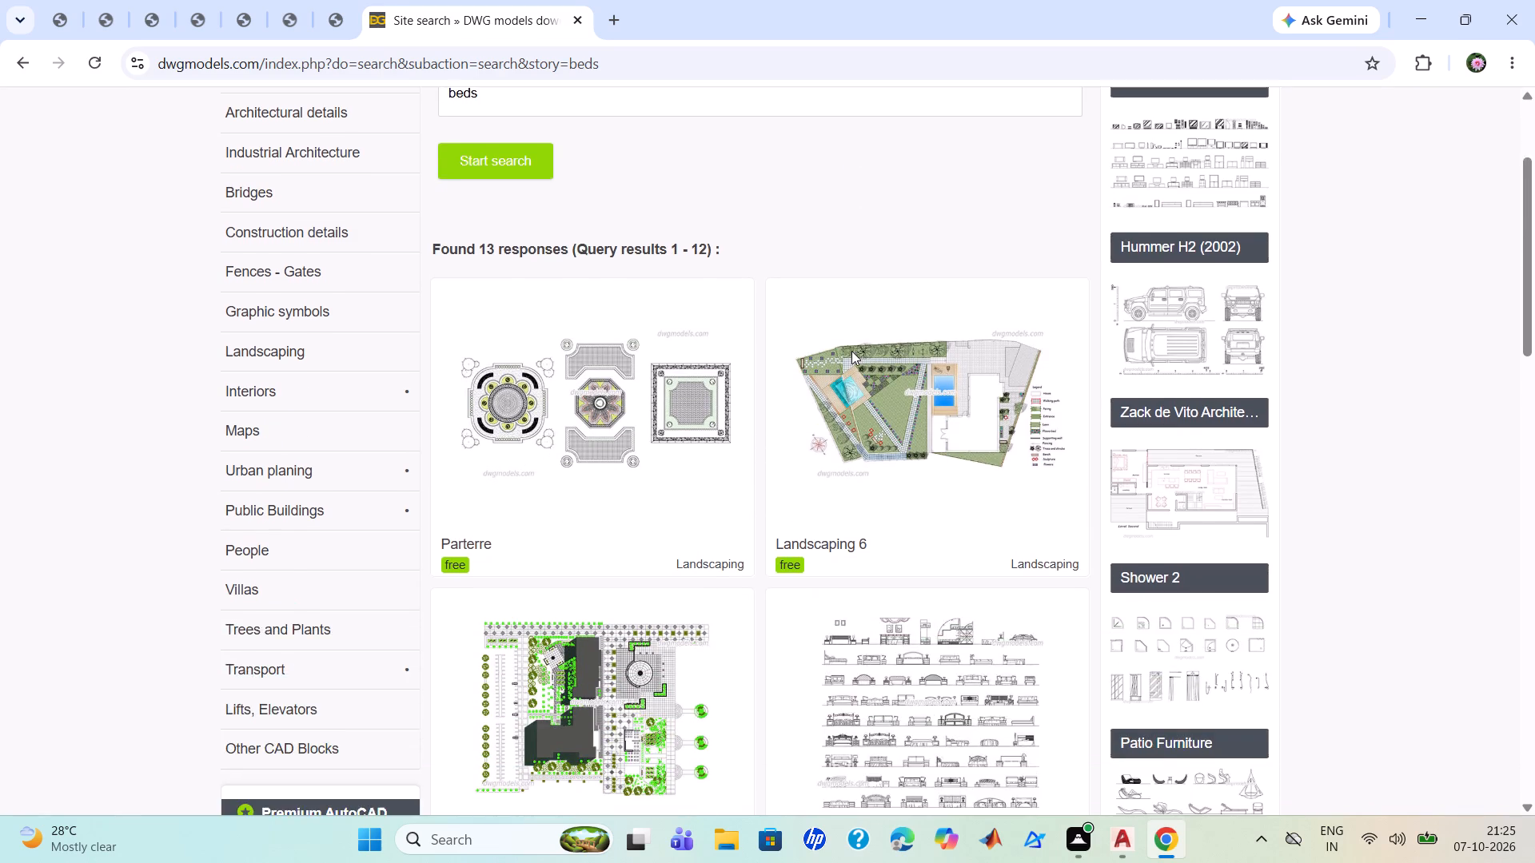
{"action": "scroll", "coordinate": [851, 351], "scroll_direction": "down", "scroll_amount": 3}
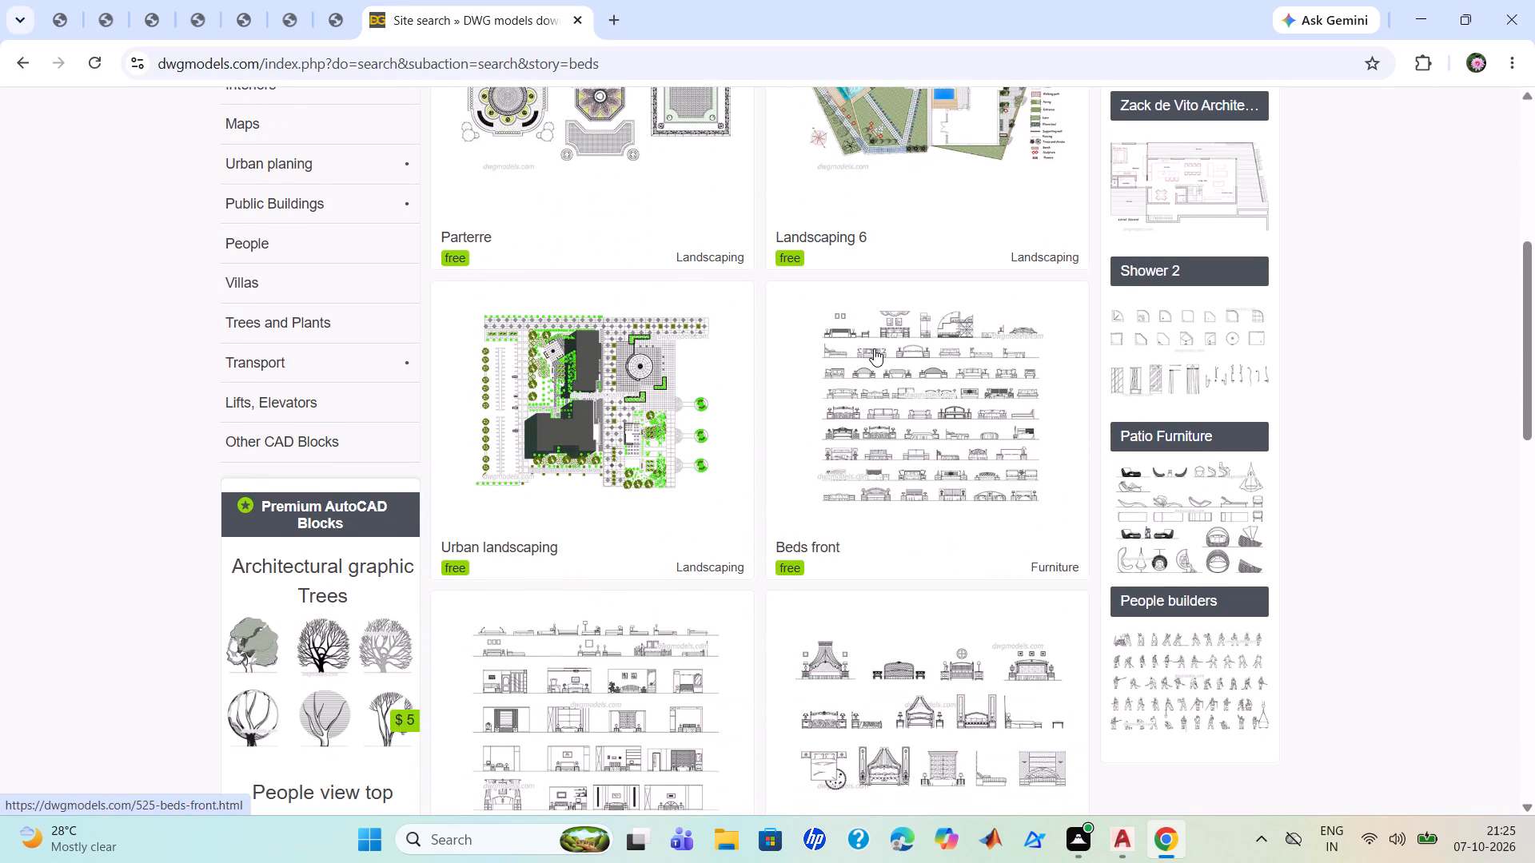
{"action": "scroll", "coordinate": [874, 348], "scroll_direction": "down", "scroll_amount": 2}
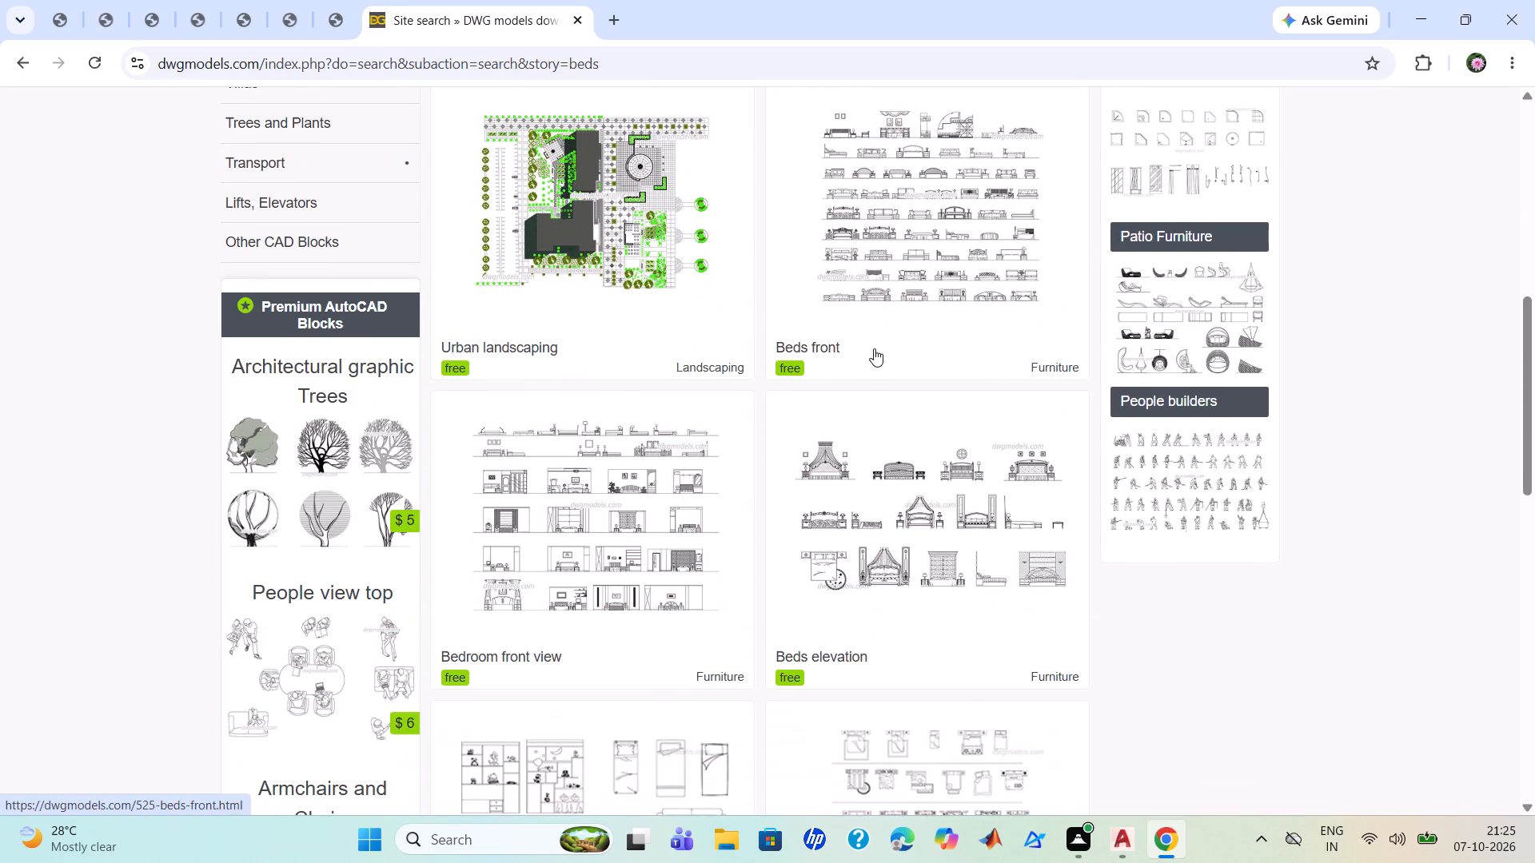
{"action": "scroll", "coordinate": [874, 348], "scroll_direction": "down", "scroll_amount": 2}
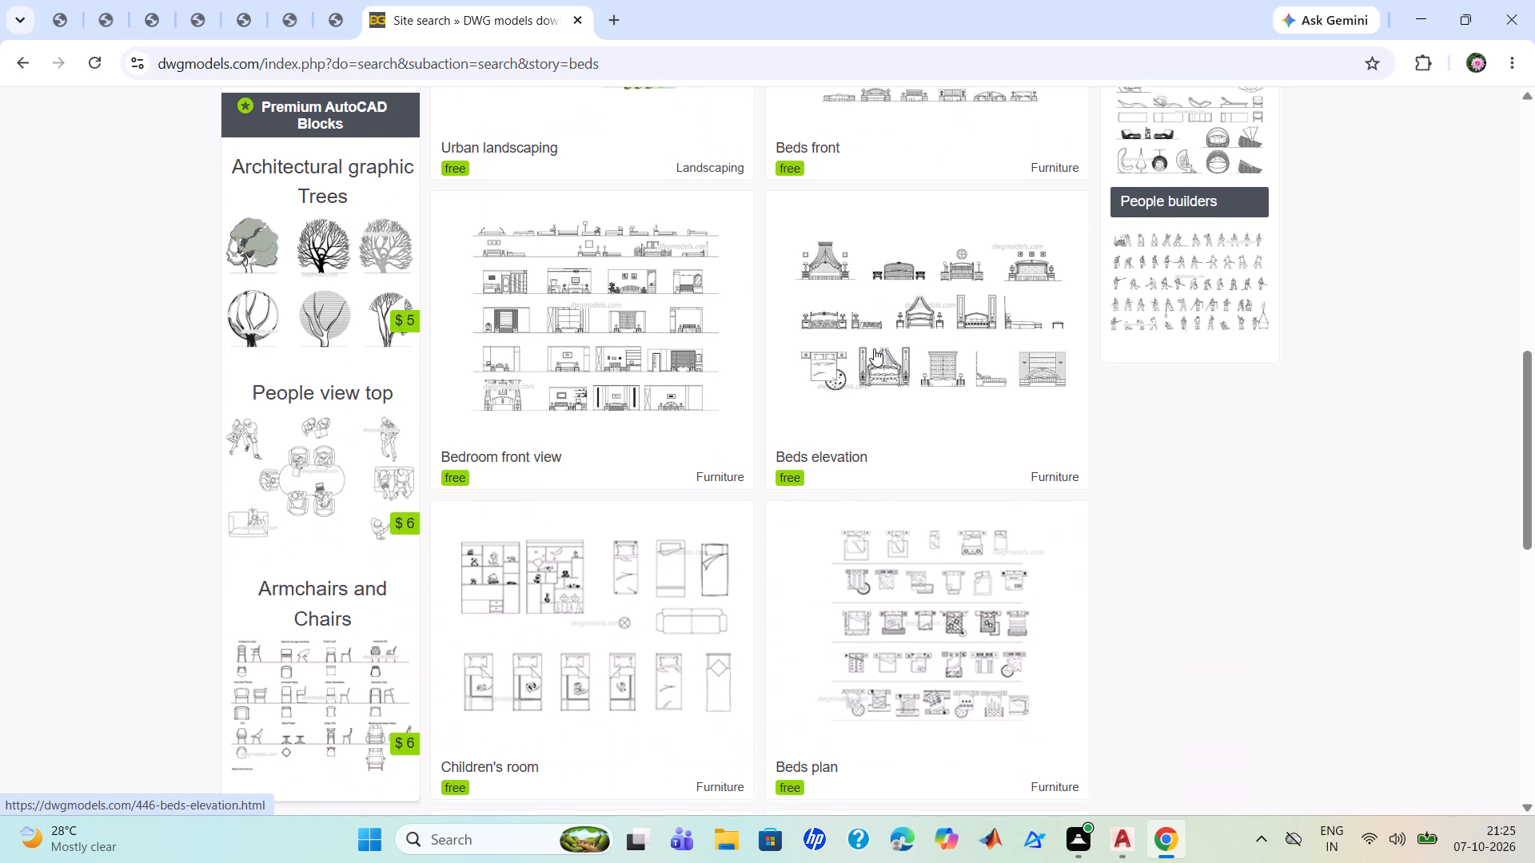
{"action": "scroll", "coordinate": [874, 348], "scroll_direction": "down", "scroll_amount": 3}
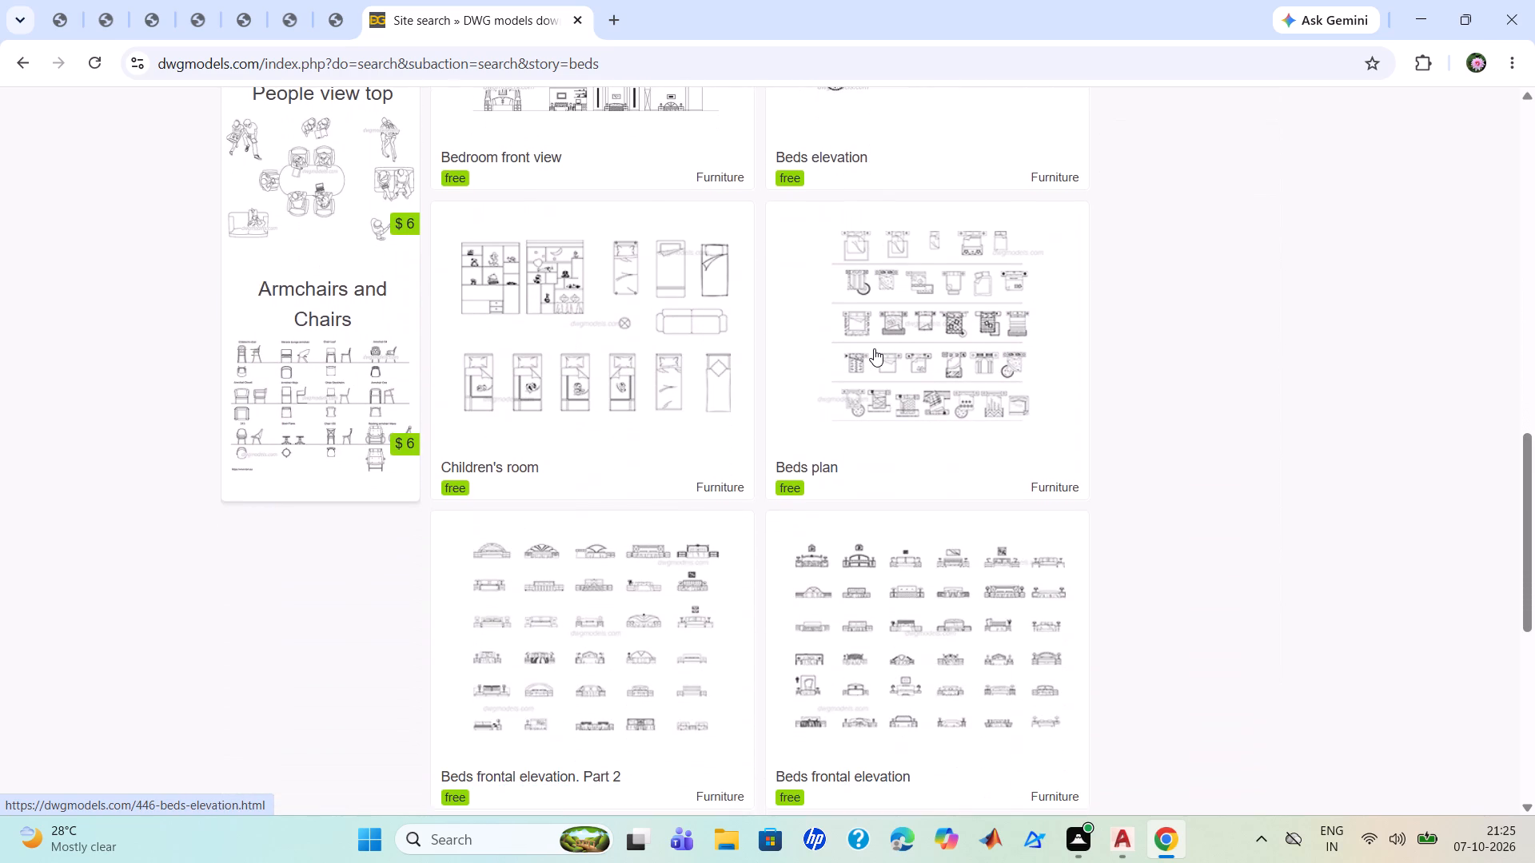
{"action": "scroll", "coordinate": [874, 348], "scroll_direction": "down", "scroll_amount": 3}
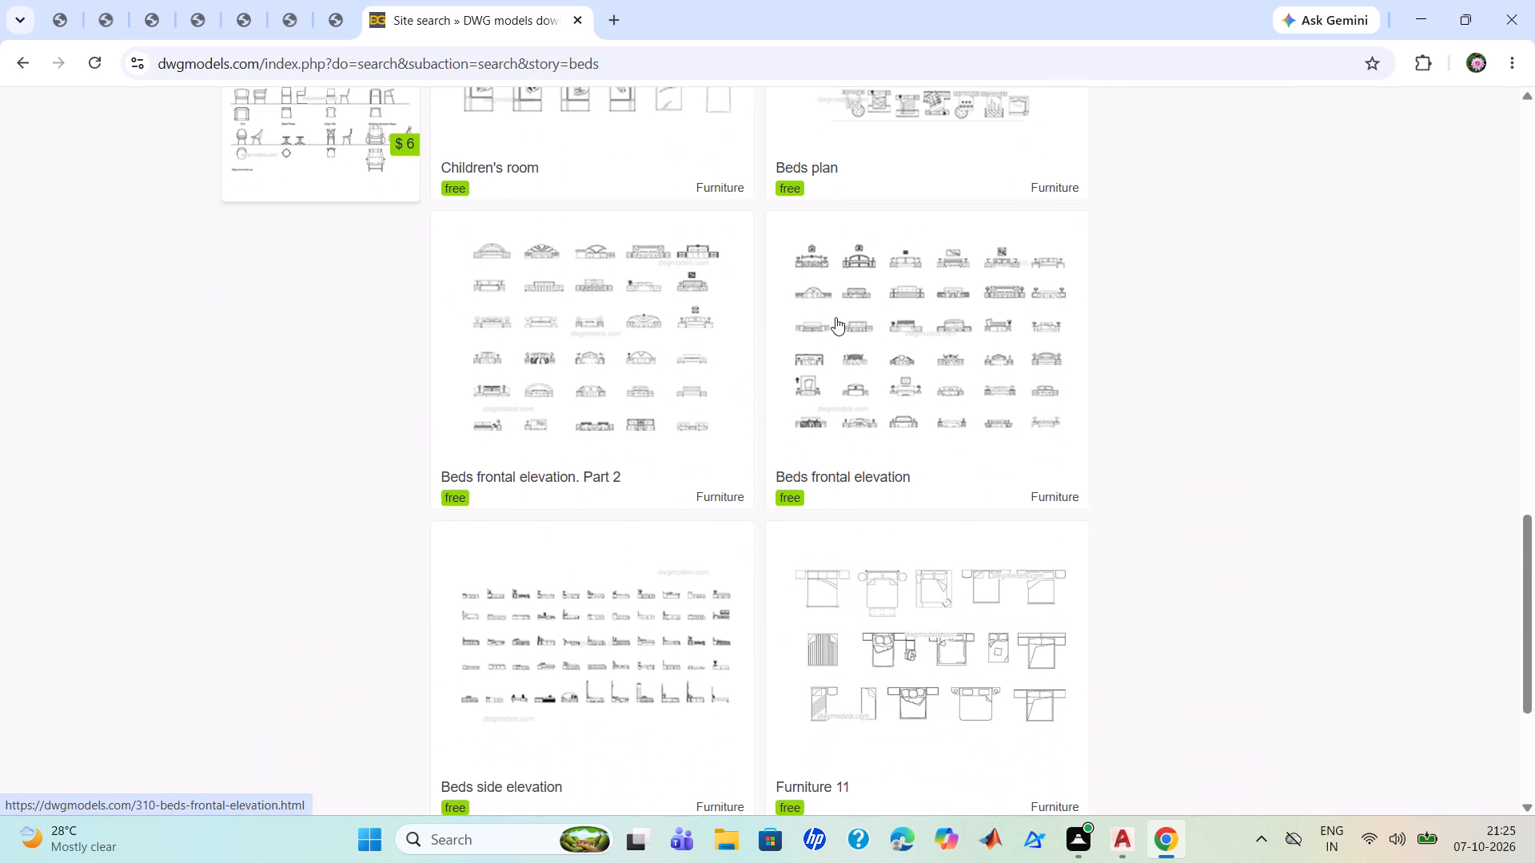
{"action": "scroll", "coordinate": [835, 317], "scroll_direction": "down", "scroll_amount": 1}
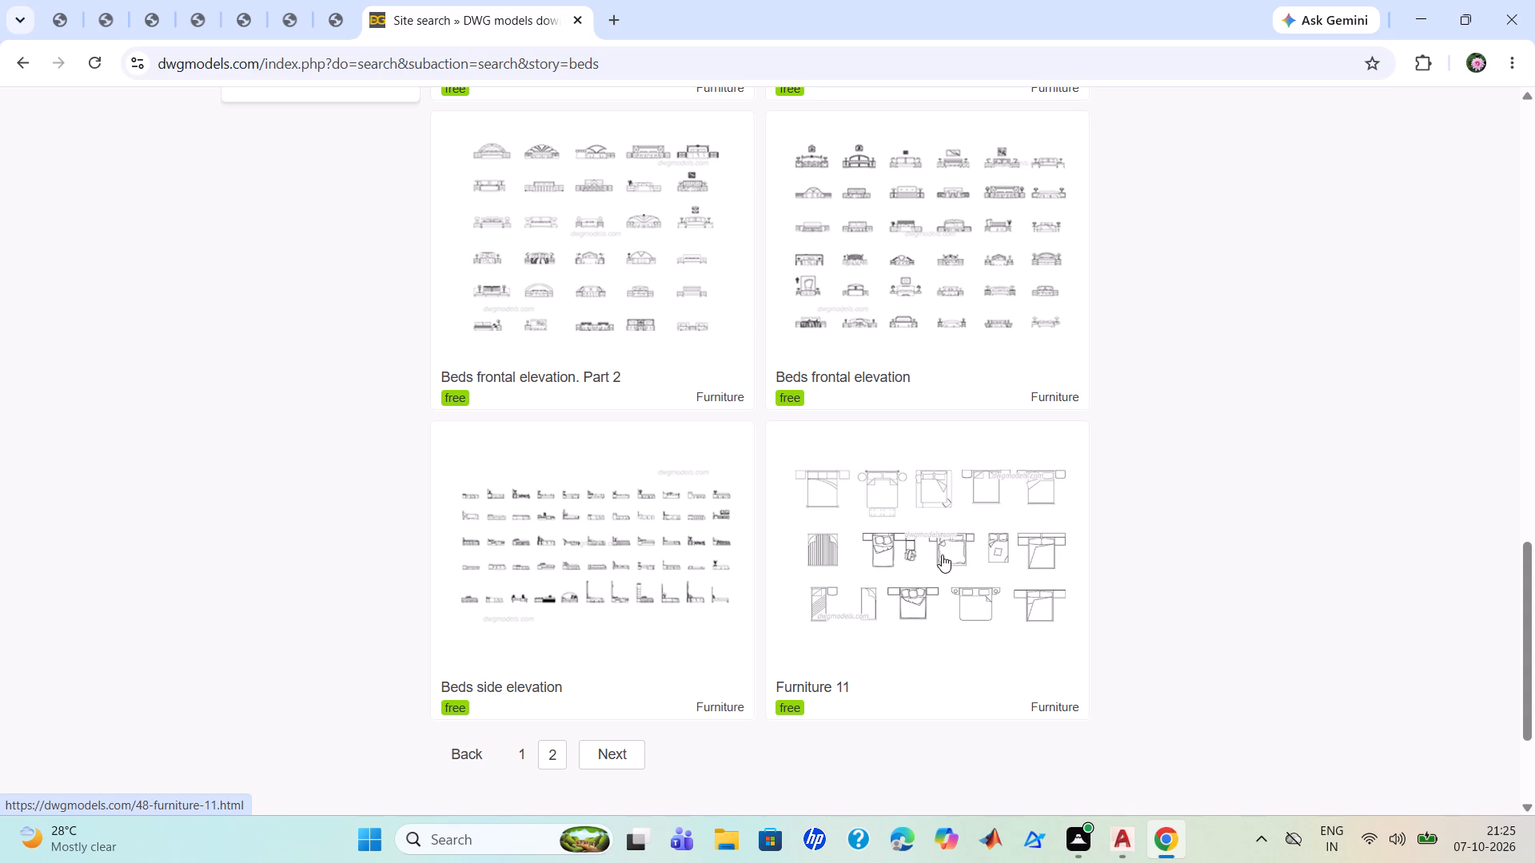
{"action": "scroll", "coordinate": [942, 555], "scroll_direction": "down", "scroll_amount": 1}
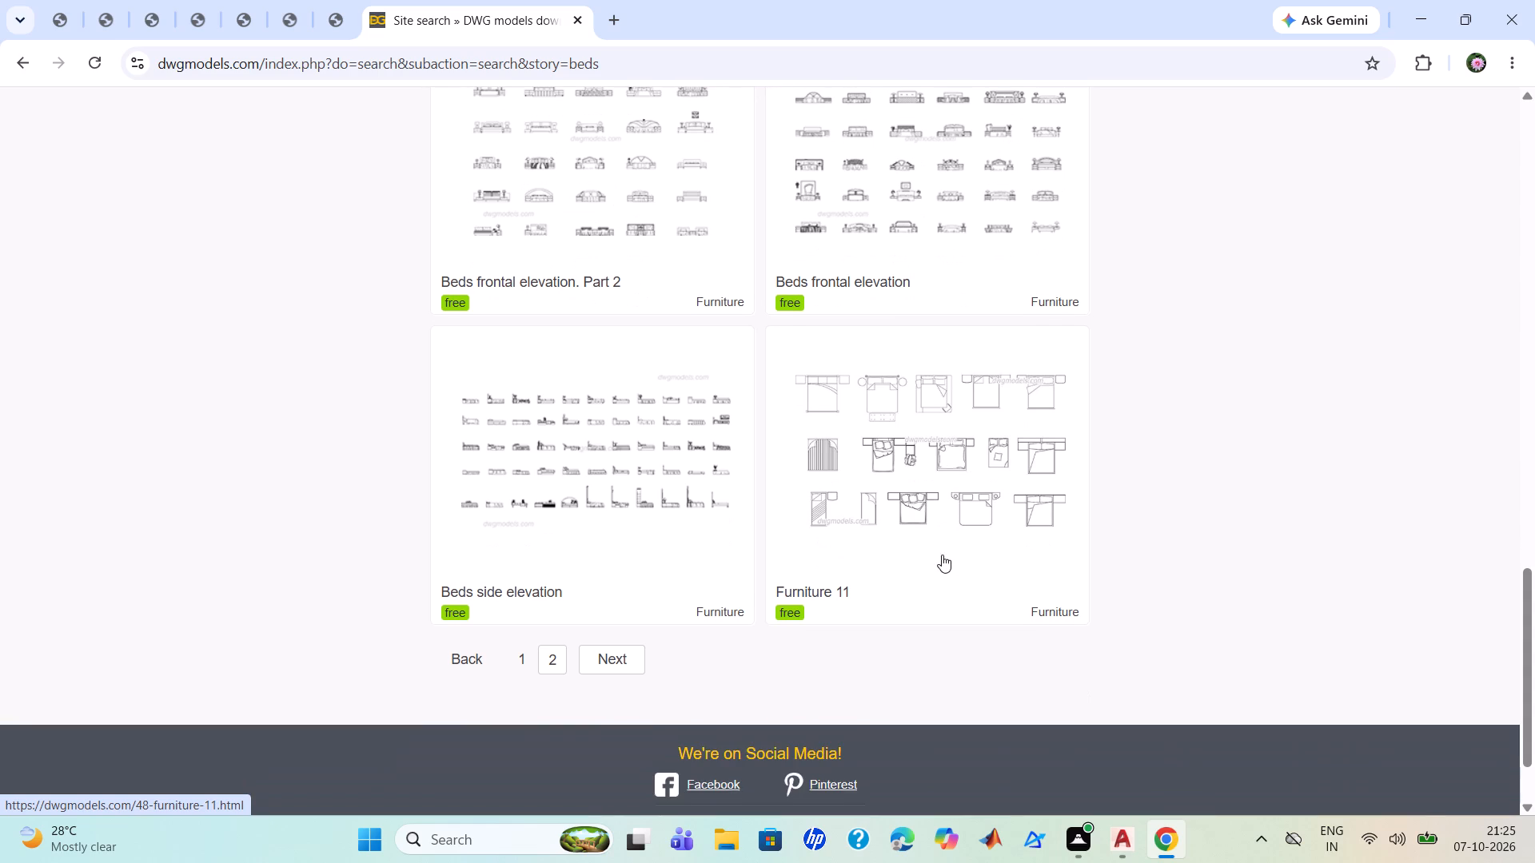
{"action": "scroll", "coordinate": [942, 546], "scroll_direction": "up", "scroll_amount": 4}
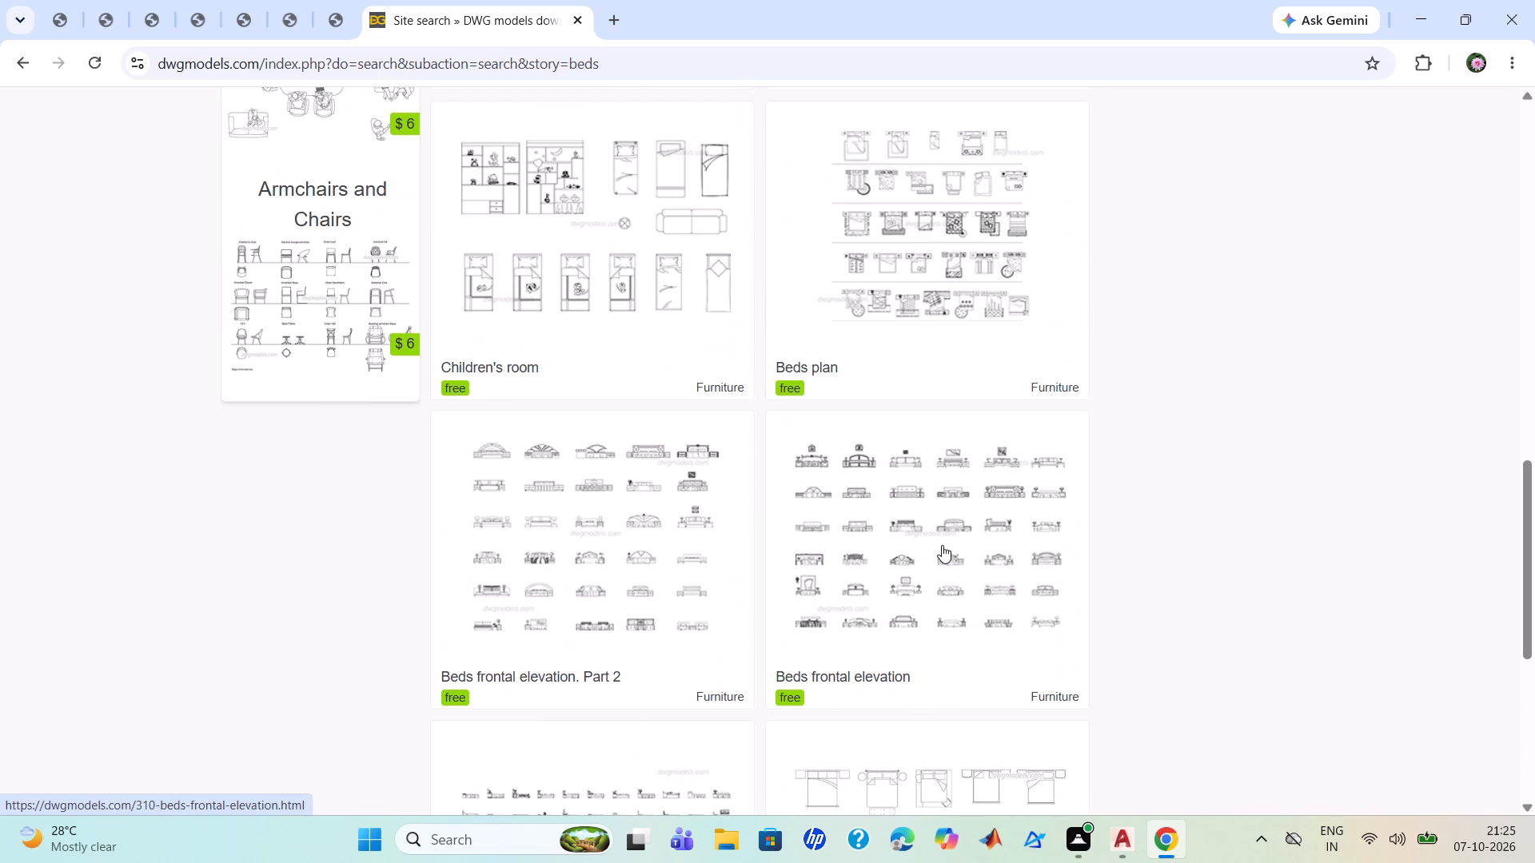
{"action": "scroll", "coordinate": [942, 543], "scroll_direction": "up", "scroll_amount": 2}
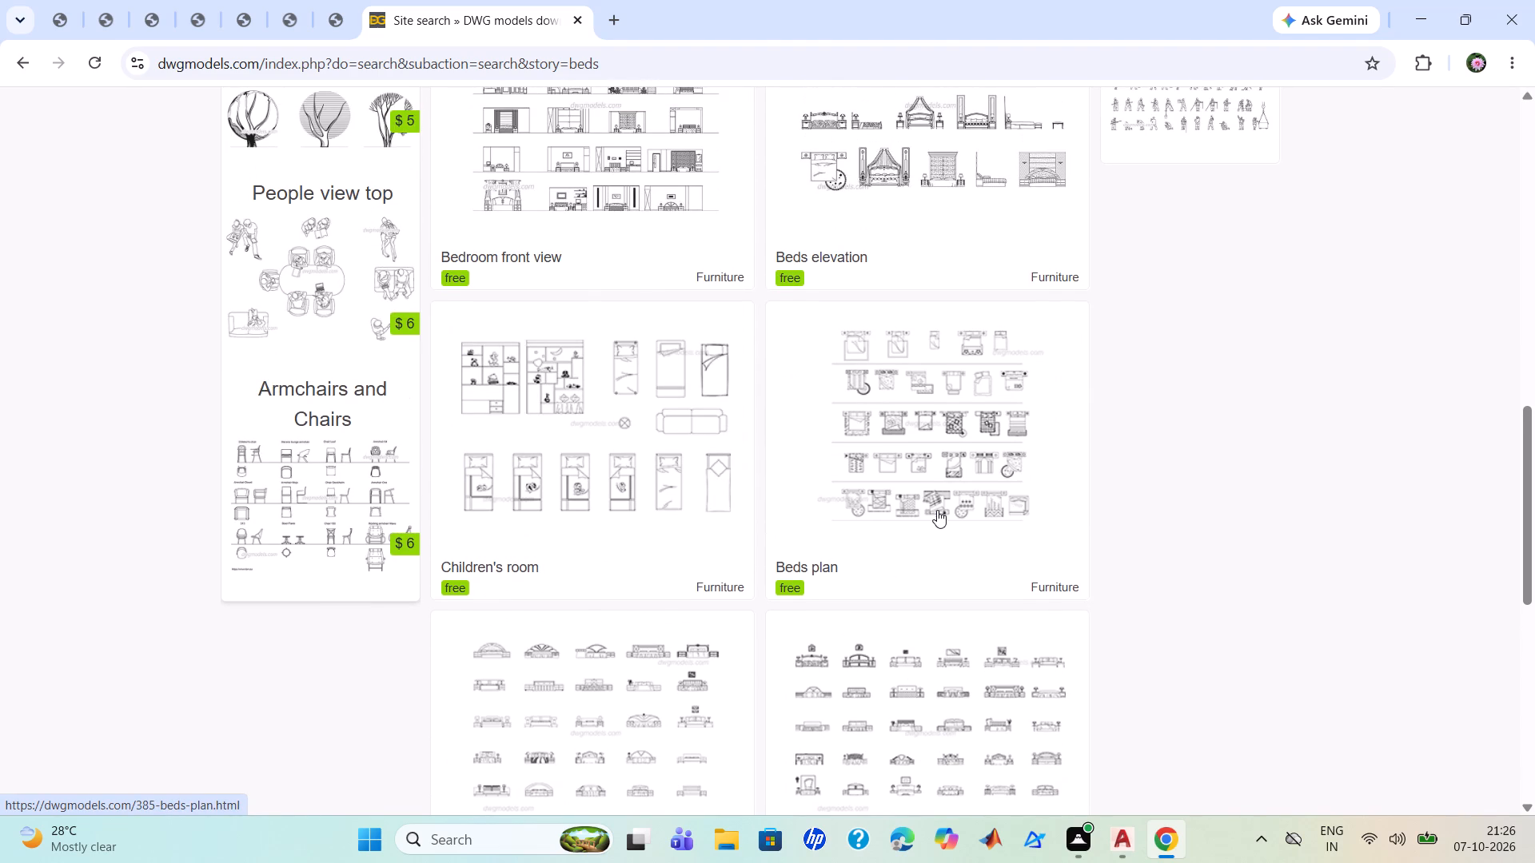
{"action": "scroll", "coordinate": [937, 510], "scroll_direction": "up", "scroll_amount": 2}
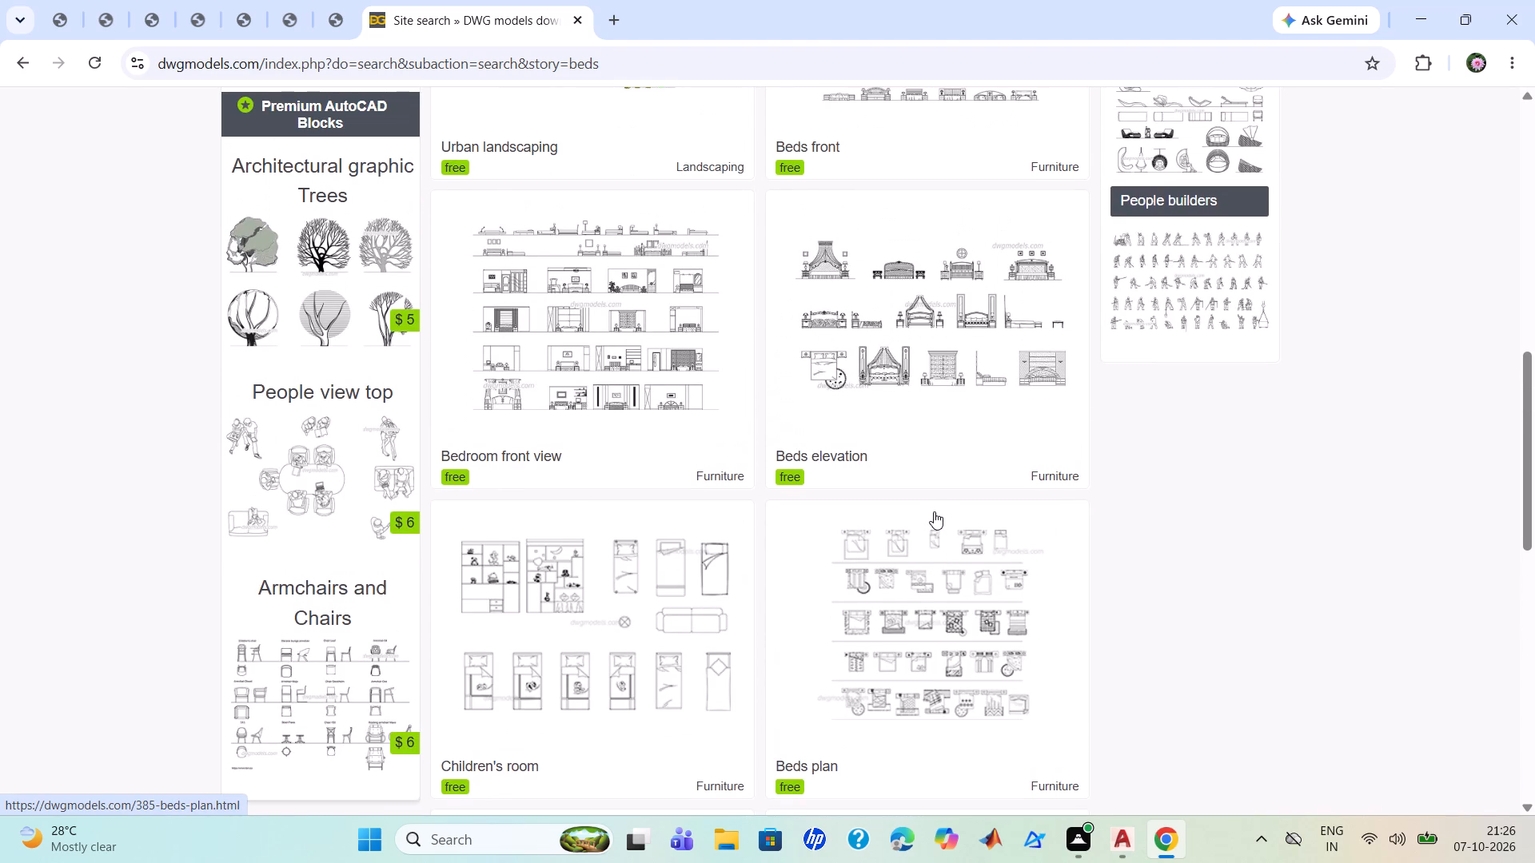
Open the free "Beds plan" drawing set's page and download its DWG file.
{"action": "left_click", "coordinate": [935, 581]}
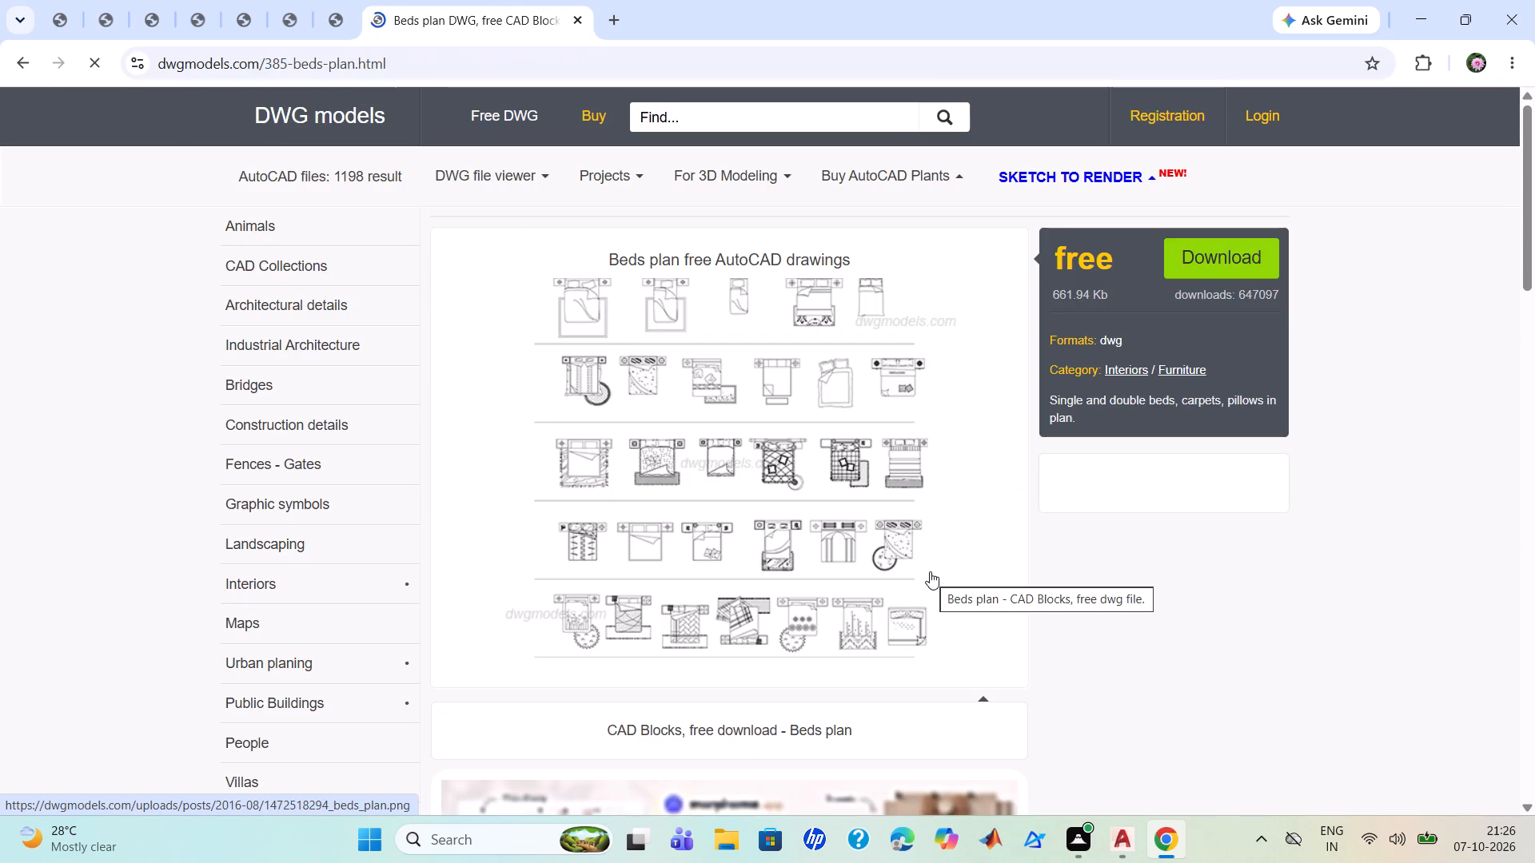
{"action": "scroll", "coordinate": [930, 571], "scroll_direction": "up", "scroll_amount": 2}
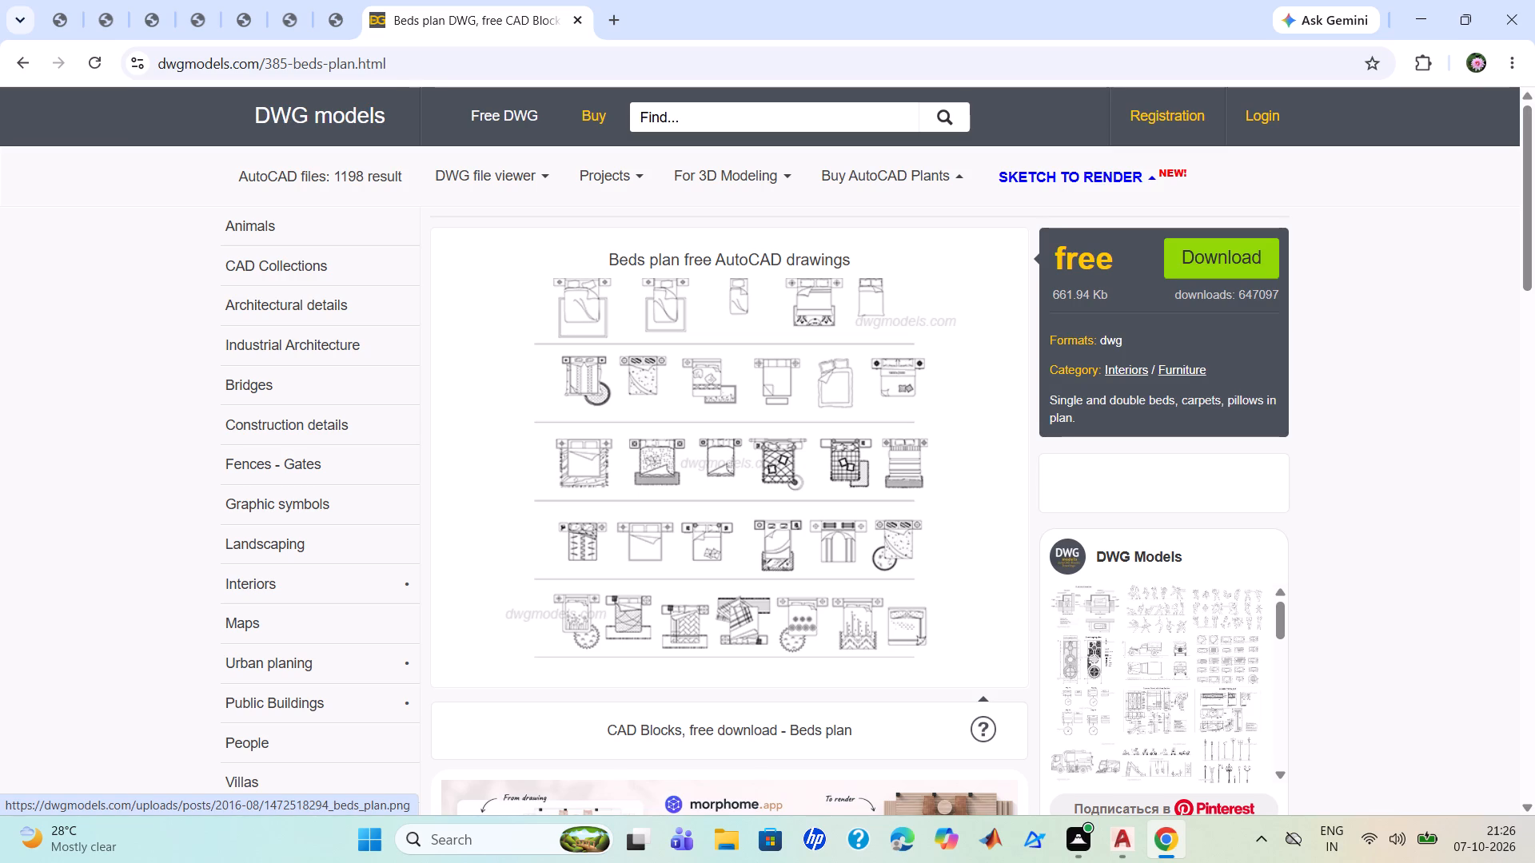
{"action": "scroll", "coordinate": [744, 538], "scroll_direction": "down", "scroll_amount": 1}
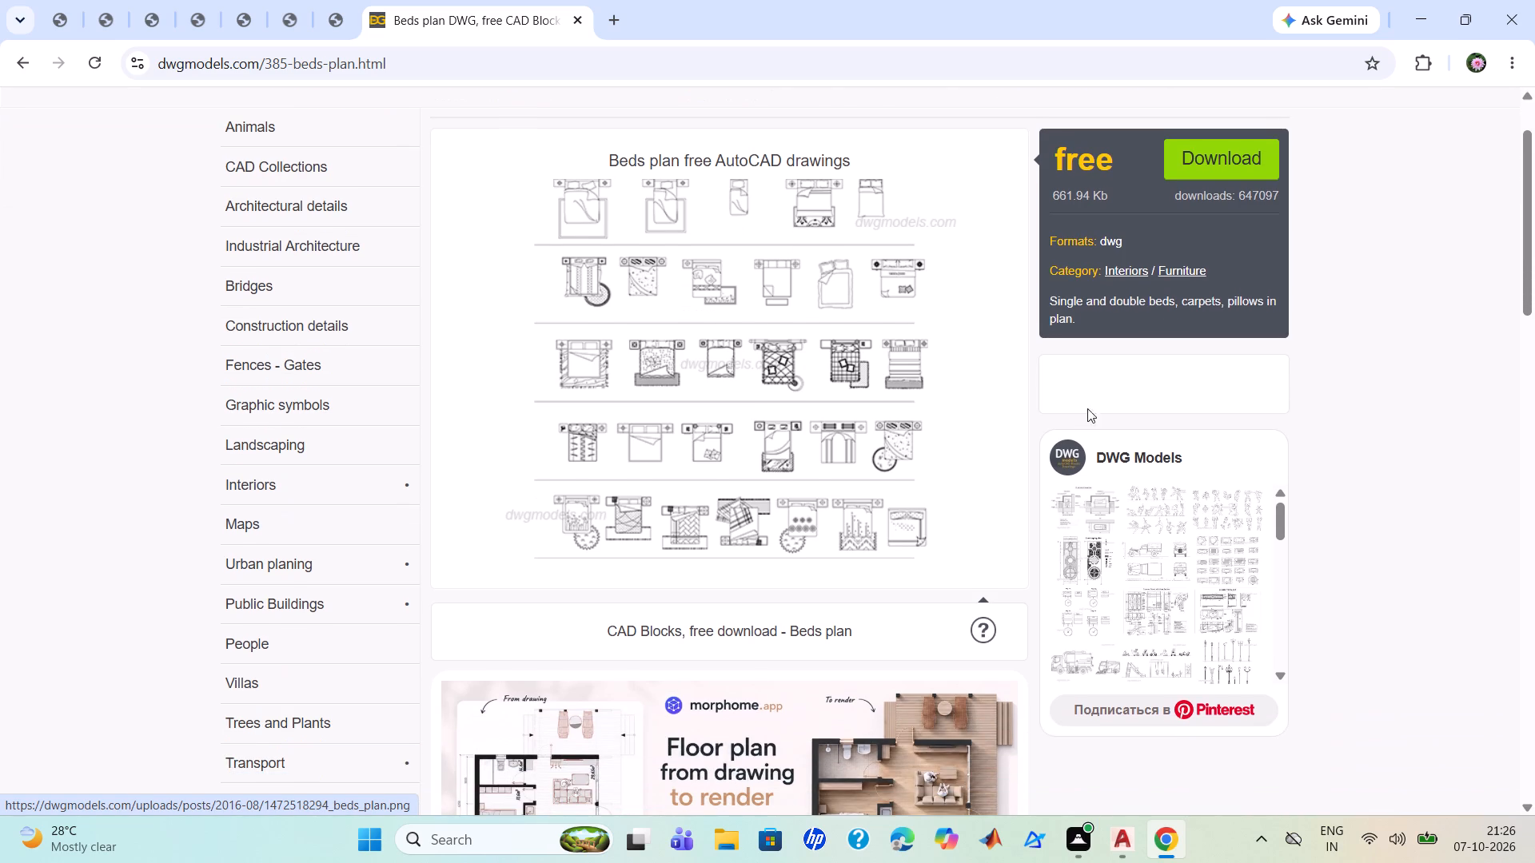
{"action": "left_click", "coordinate": [1220, 165]}
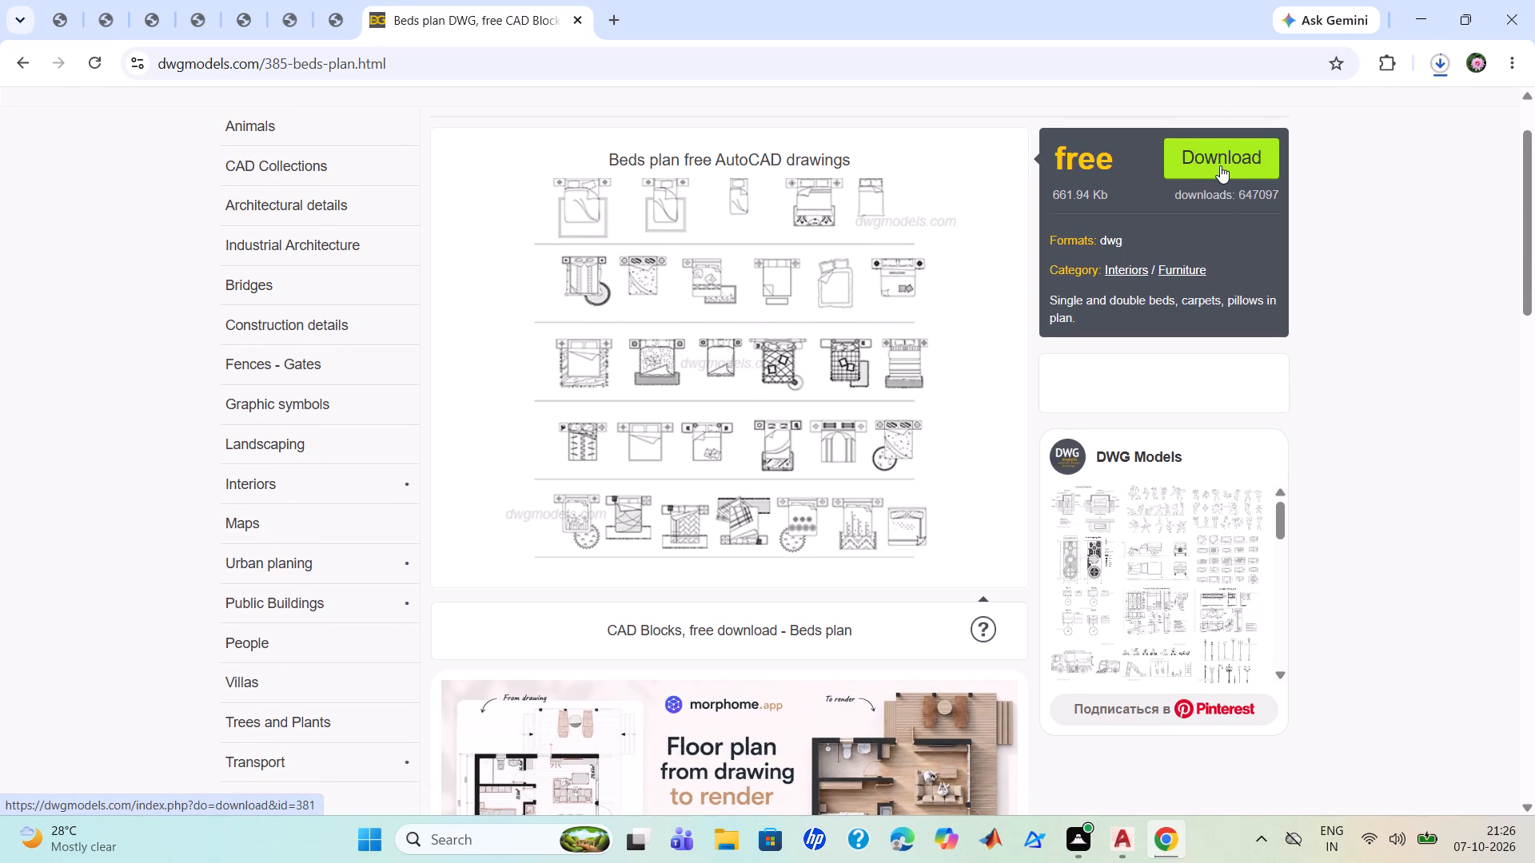
Open the downloaded beds_plan.dwg in AutoCAD.
{"action": "scroll", "coordinate": [1220, 165], "scroll_direction": "up", "scroll_amount": 1}
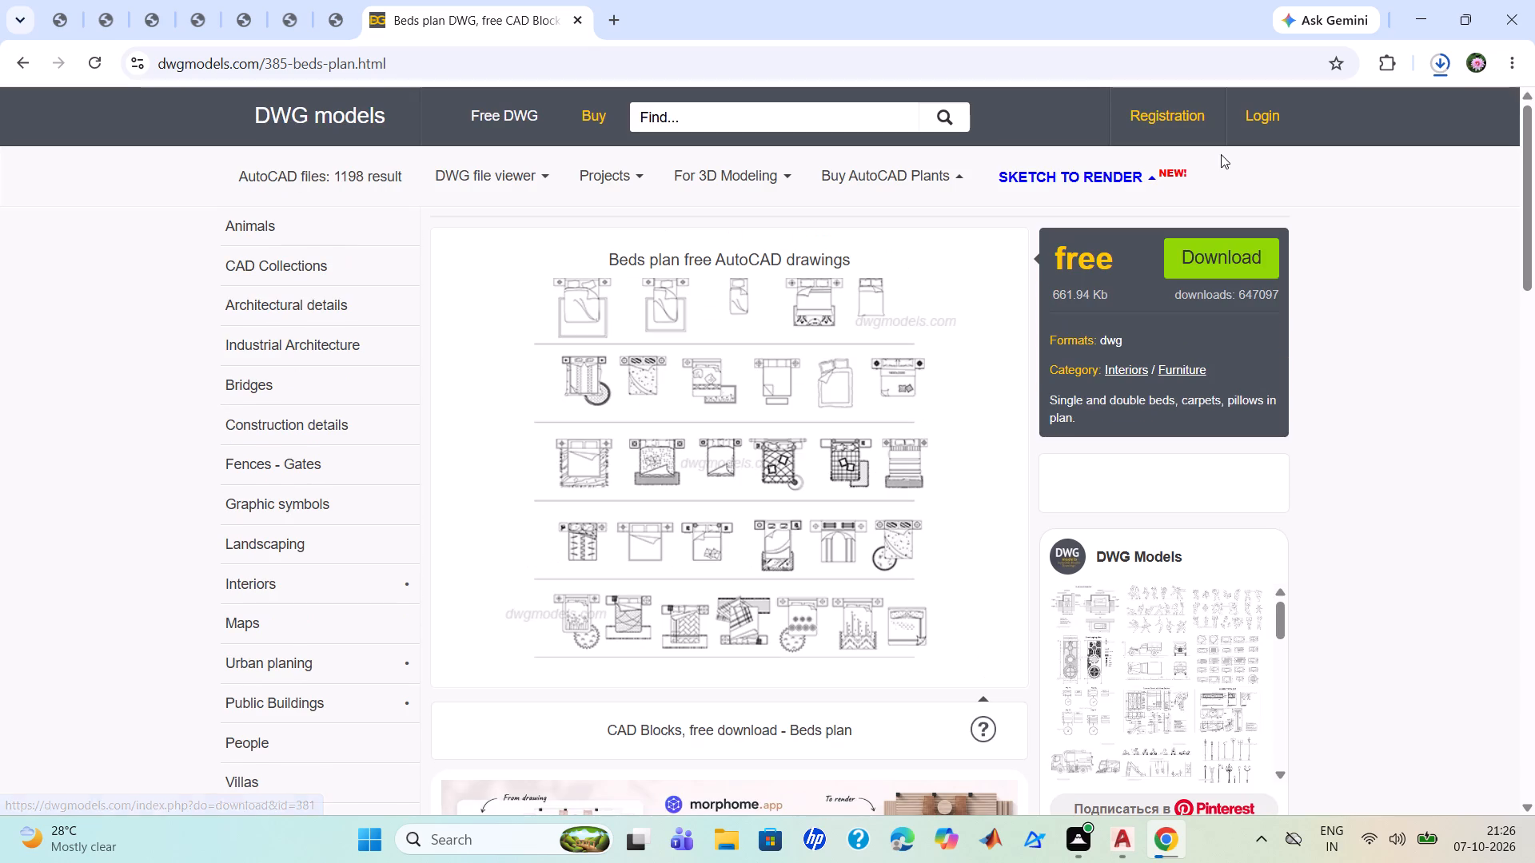
{"action": "left_click", "coordinate": [1441, 70]}
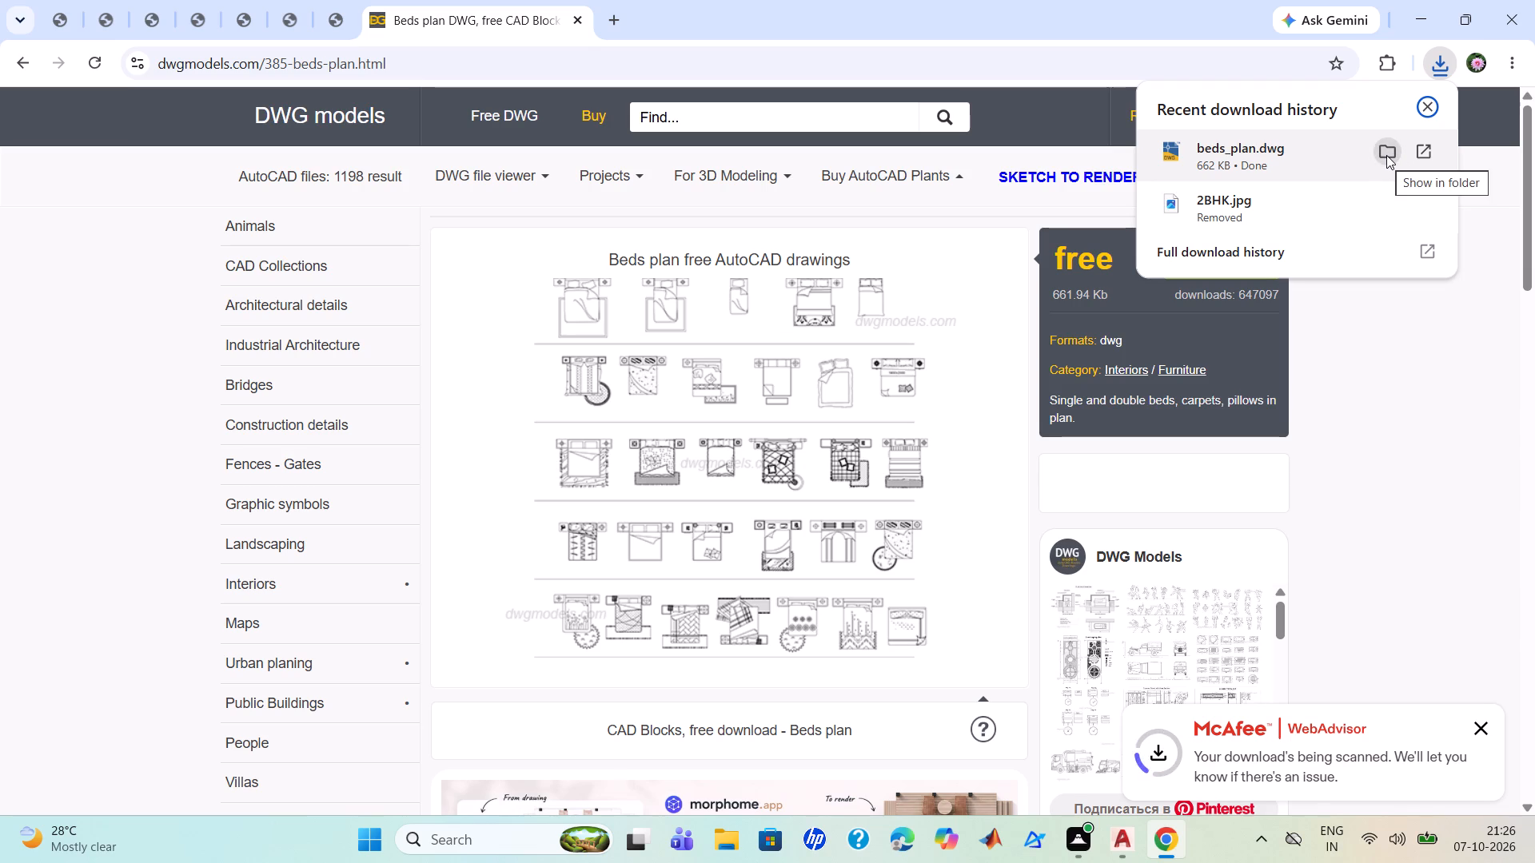
{"action": "left_click", "coordinate": [1425, 145]}
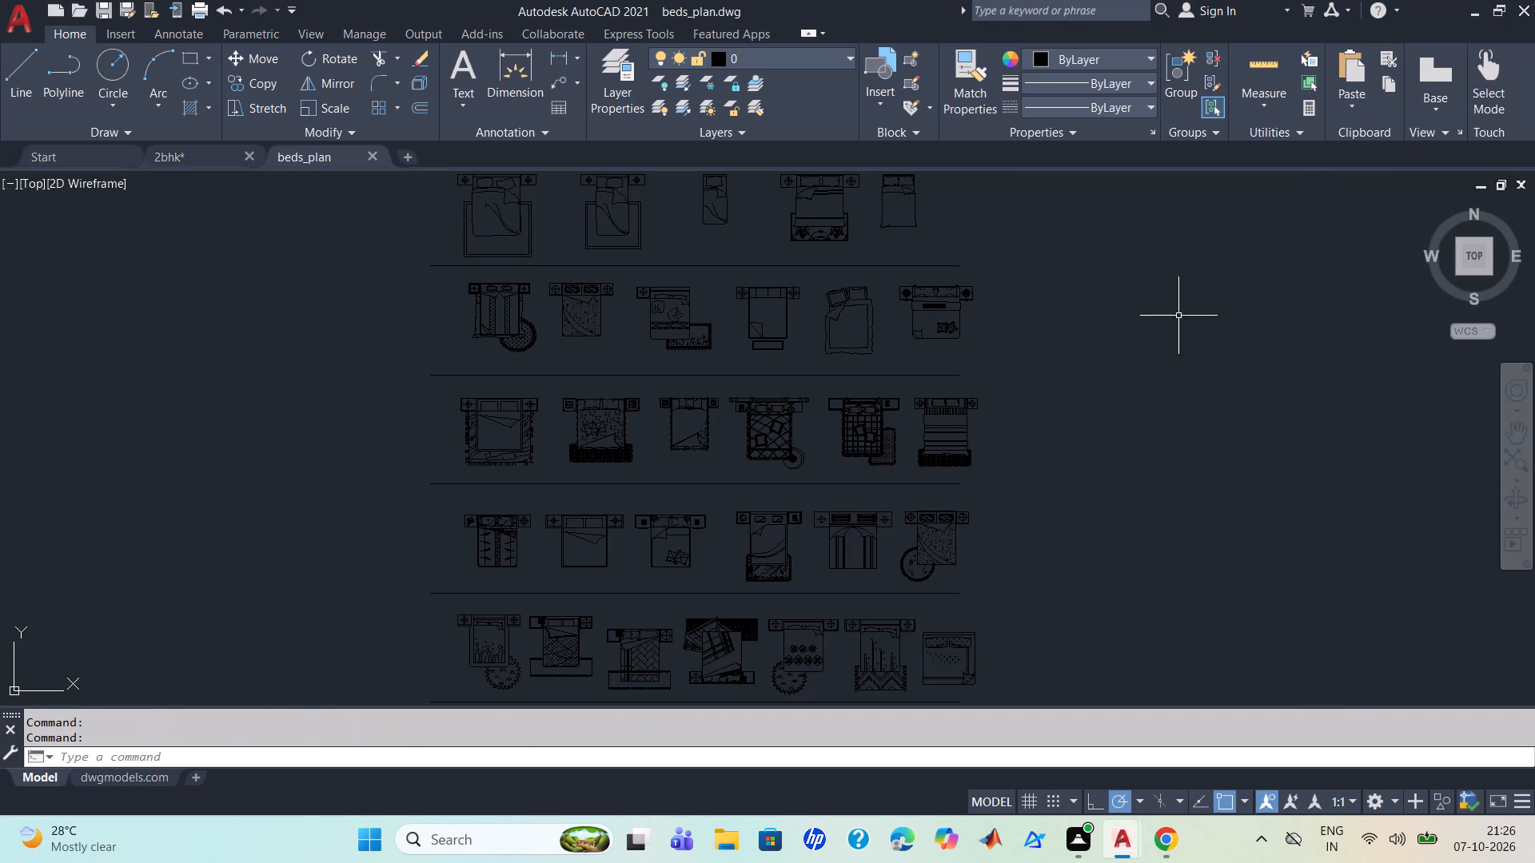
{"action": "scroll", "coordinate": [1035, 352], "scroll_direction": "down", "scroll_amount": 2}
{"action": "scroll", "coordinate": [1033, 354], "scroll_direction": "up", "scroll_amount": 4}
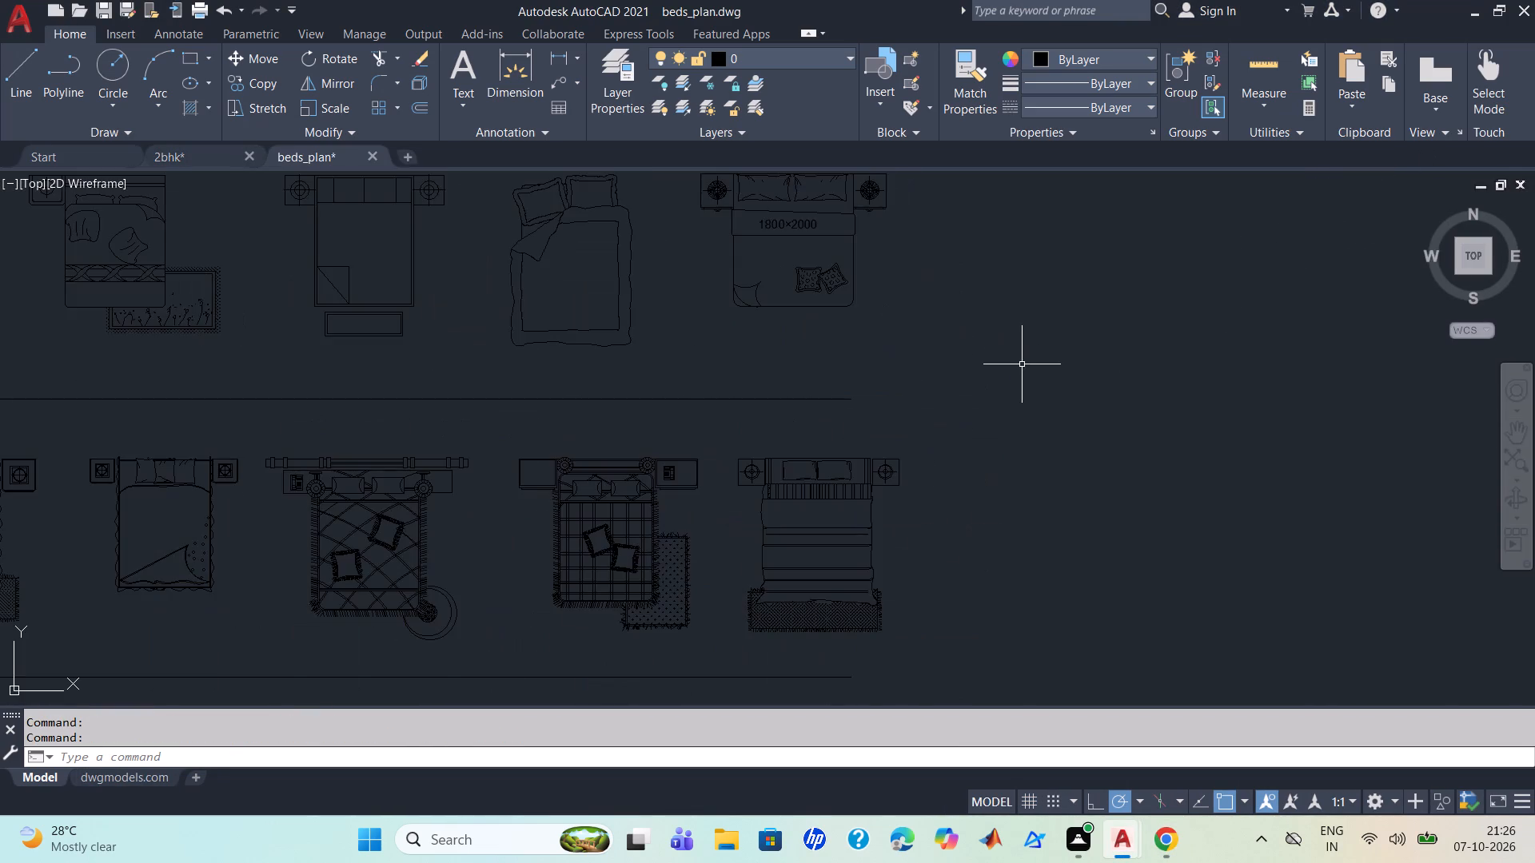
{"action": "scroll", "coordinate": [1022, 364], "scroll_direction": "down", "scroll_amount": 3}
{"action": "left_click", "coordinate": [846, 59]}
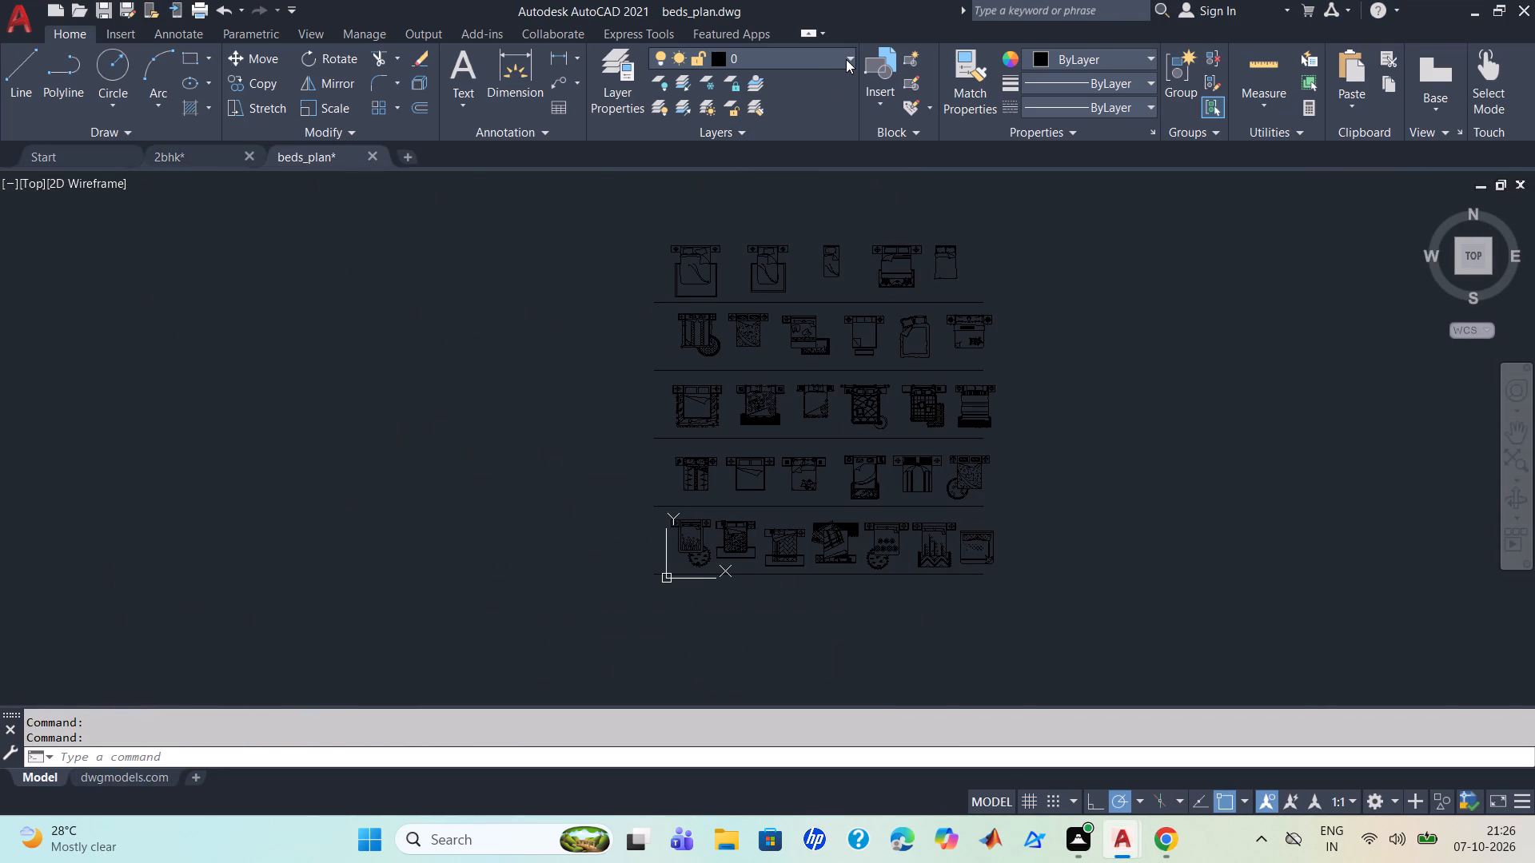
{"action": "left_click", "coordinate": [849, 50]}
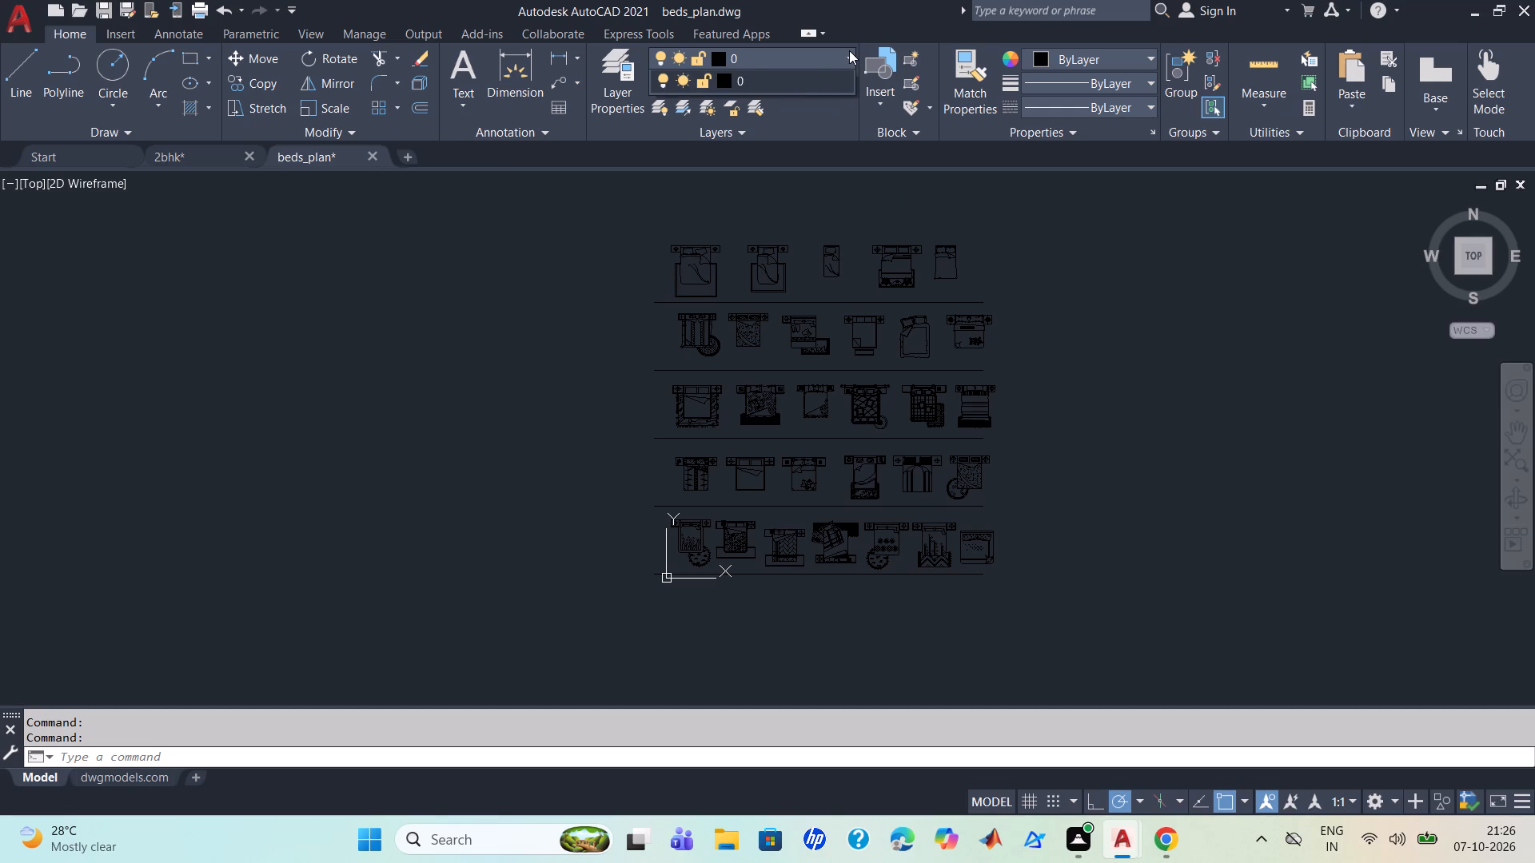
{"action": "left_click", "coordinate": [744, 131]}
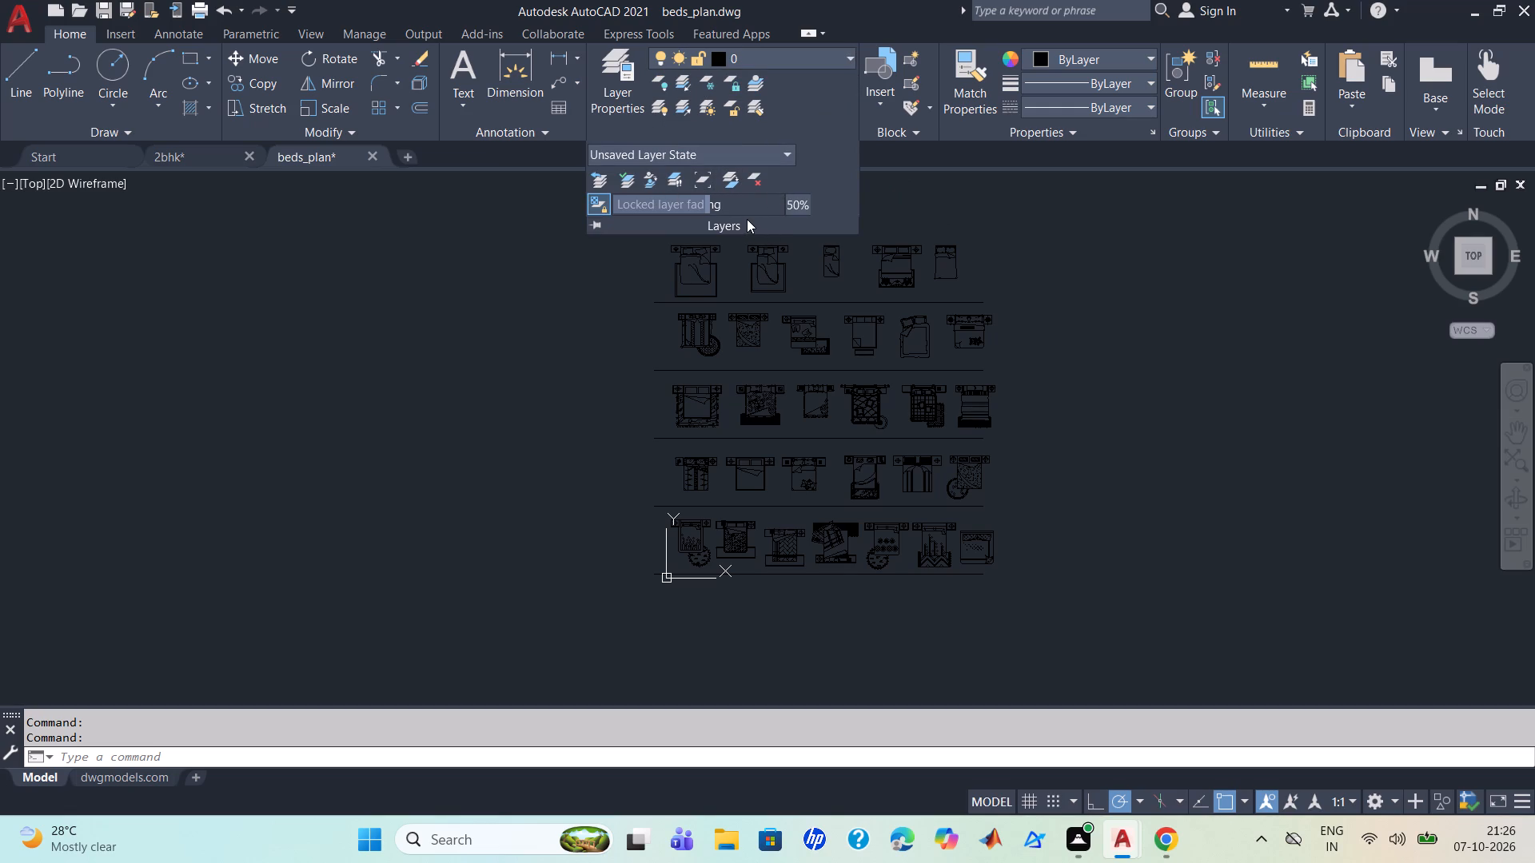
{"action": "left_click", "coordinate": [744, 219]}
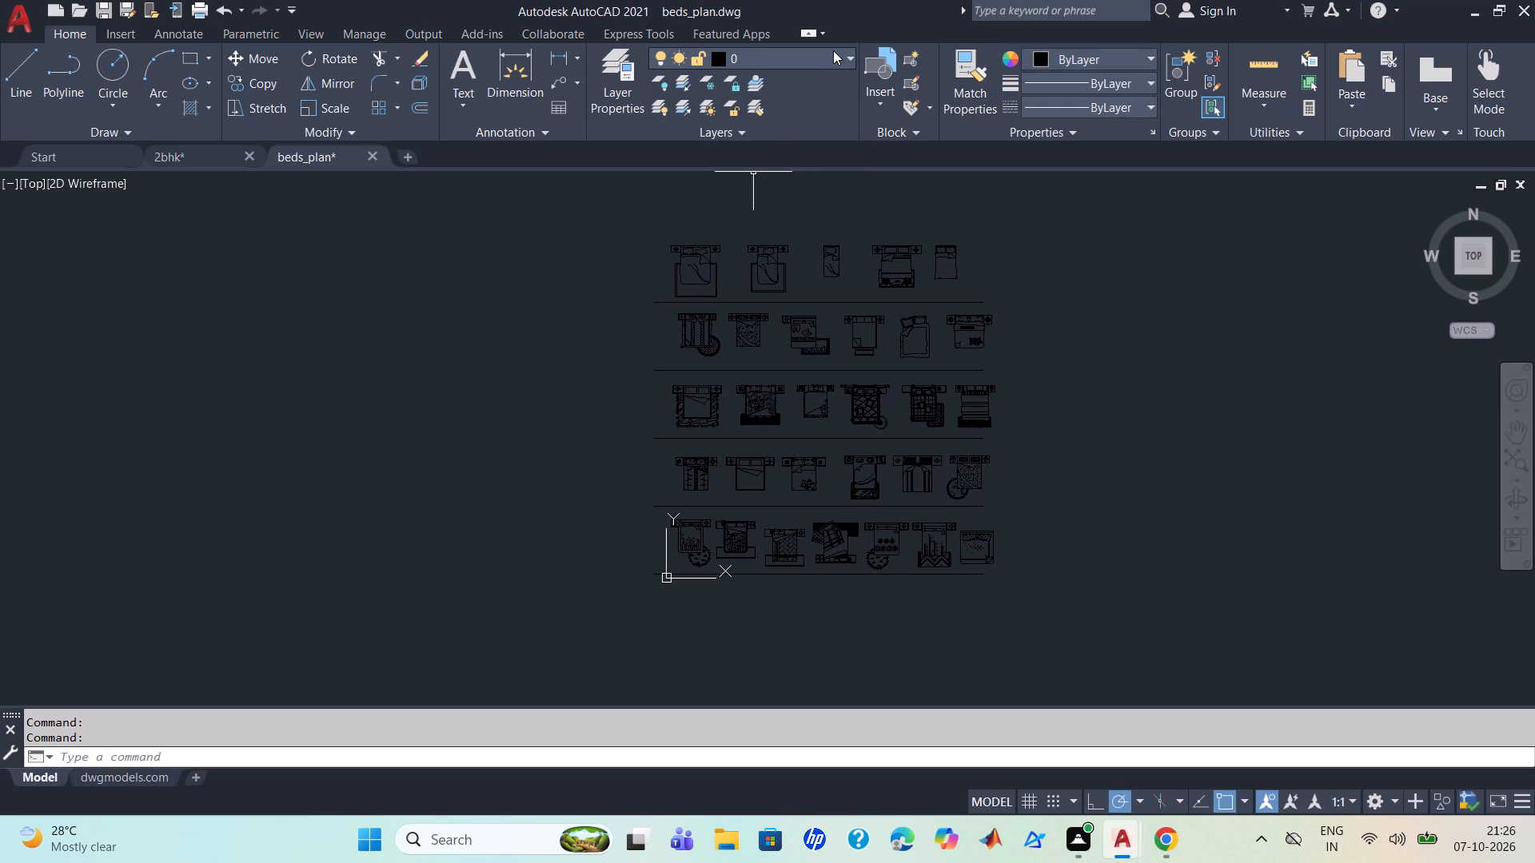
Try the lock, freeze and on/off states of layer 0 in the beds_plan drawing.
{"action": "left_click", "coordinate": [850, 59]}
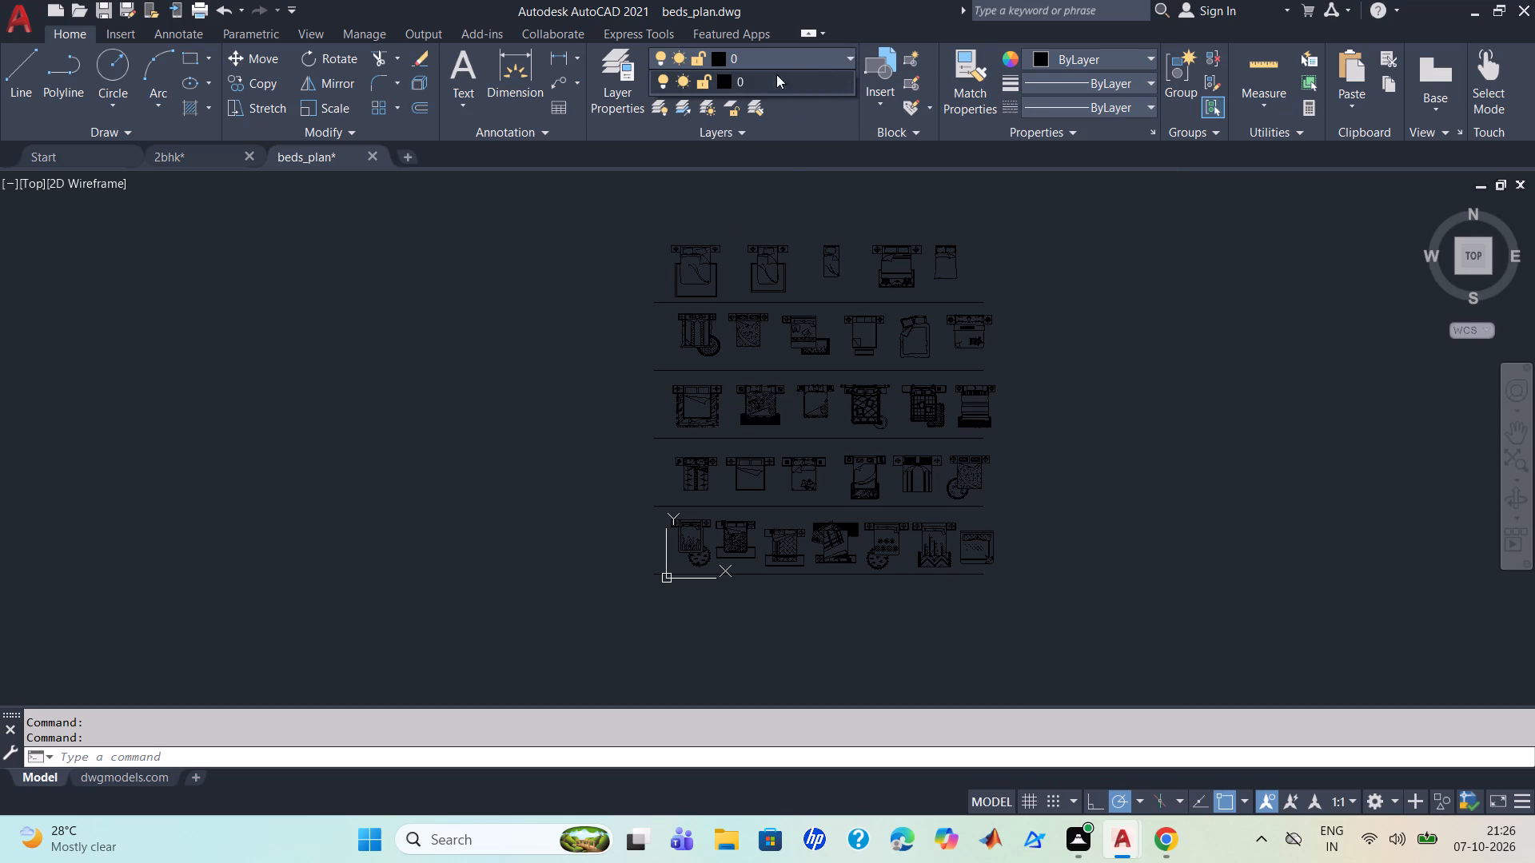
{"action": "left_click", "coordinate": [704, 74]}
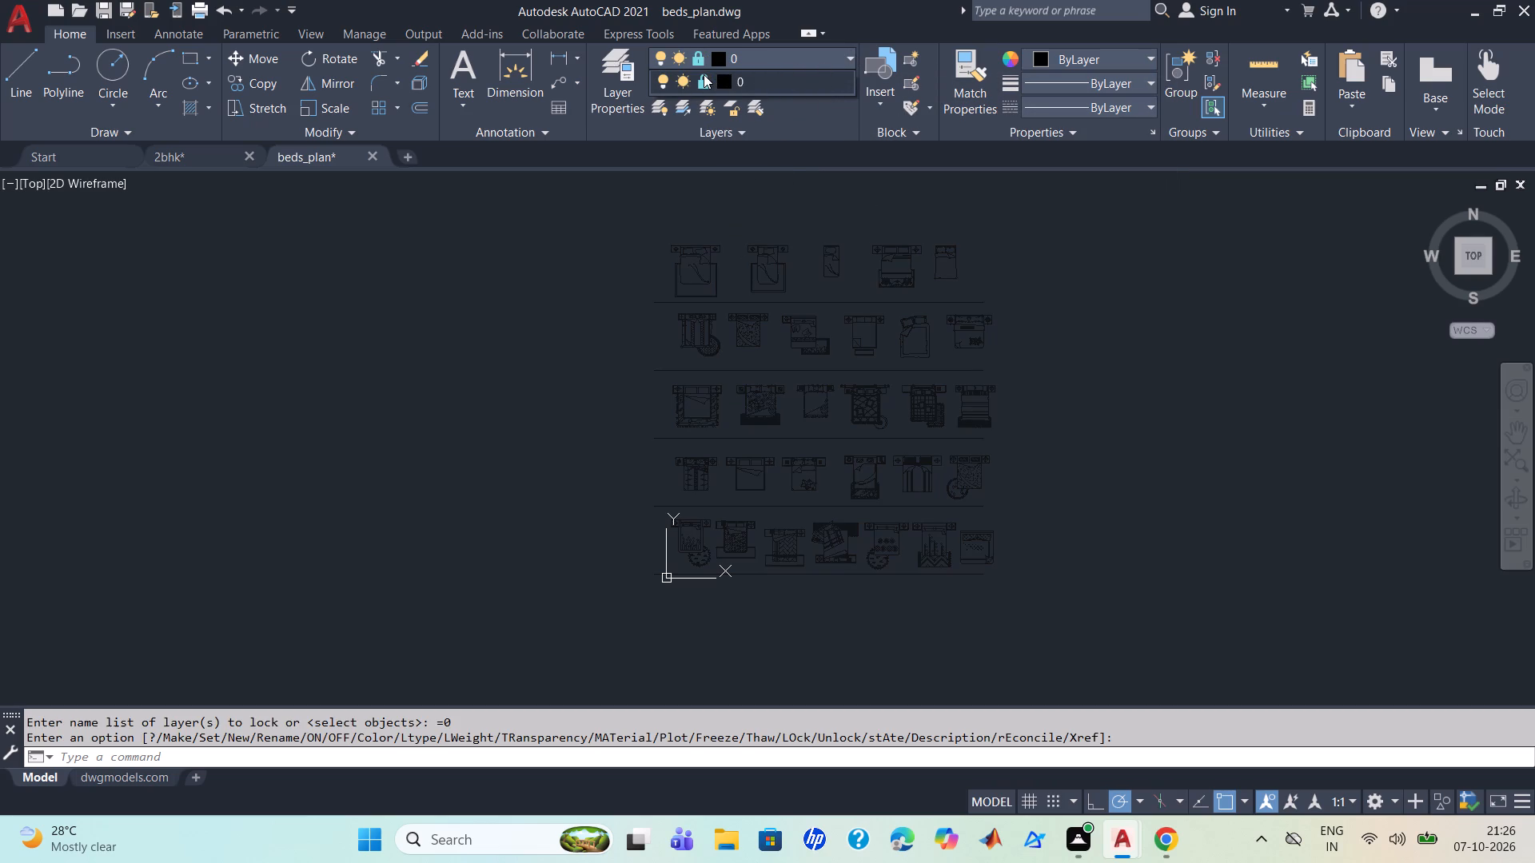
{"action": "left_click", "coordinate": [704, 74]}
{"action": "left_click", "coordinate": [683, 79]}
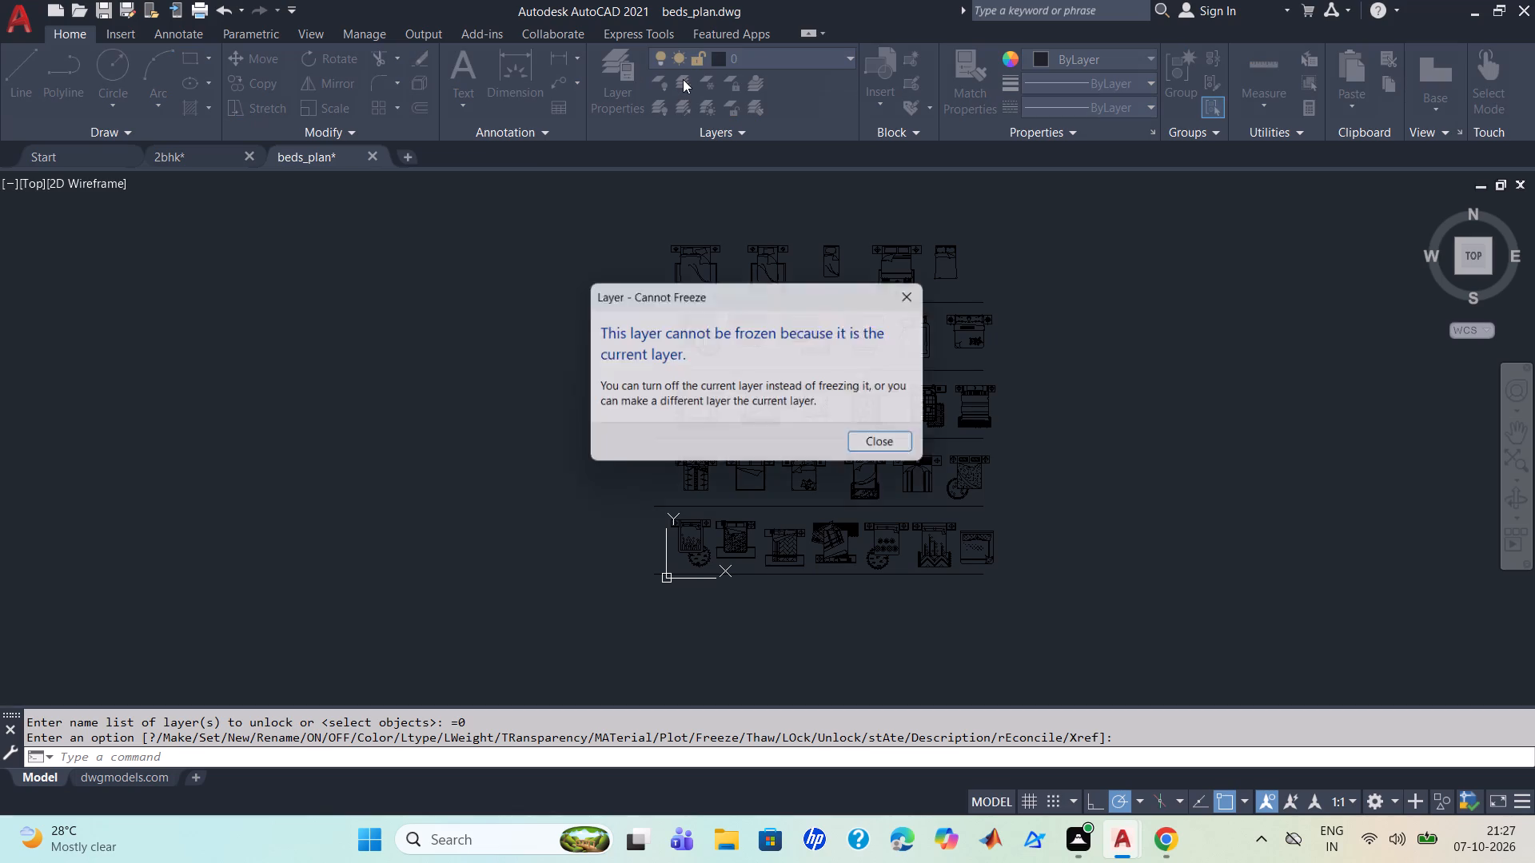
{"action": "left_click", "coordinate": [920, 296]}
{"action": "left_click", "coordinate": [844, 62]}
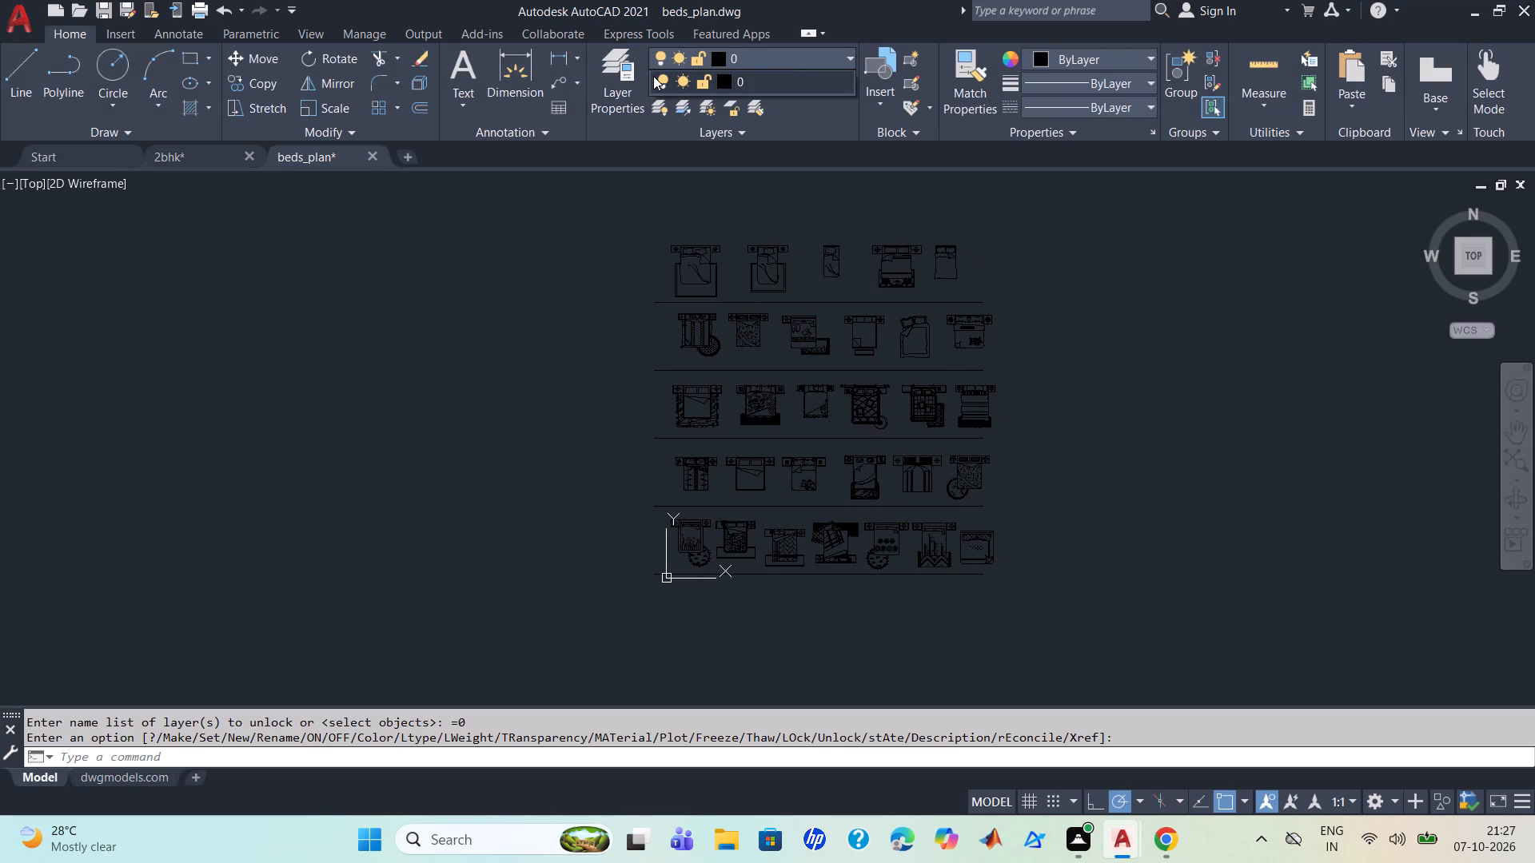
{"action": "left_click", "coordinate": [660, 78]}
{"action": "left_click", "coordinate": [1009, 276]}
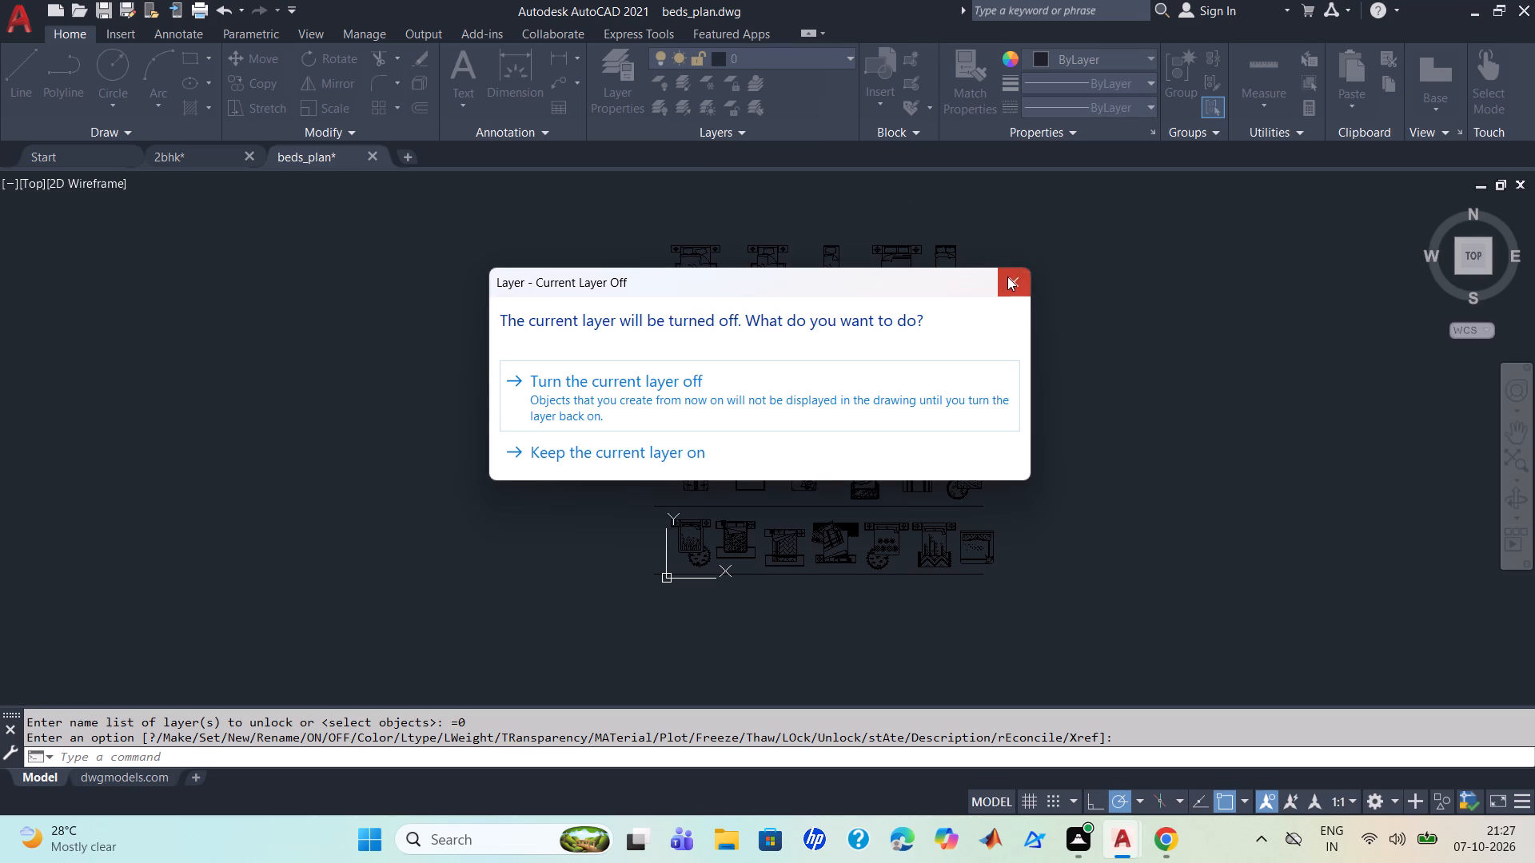
Set the current object colour of the beds_plan drawing to black (0,0,0).
{"action": "left_click", "coordinate": [1150, 61]}
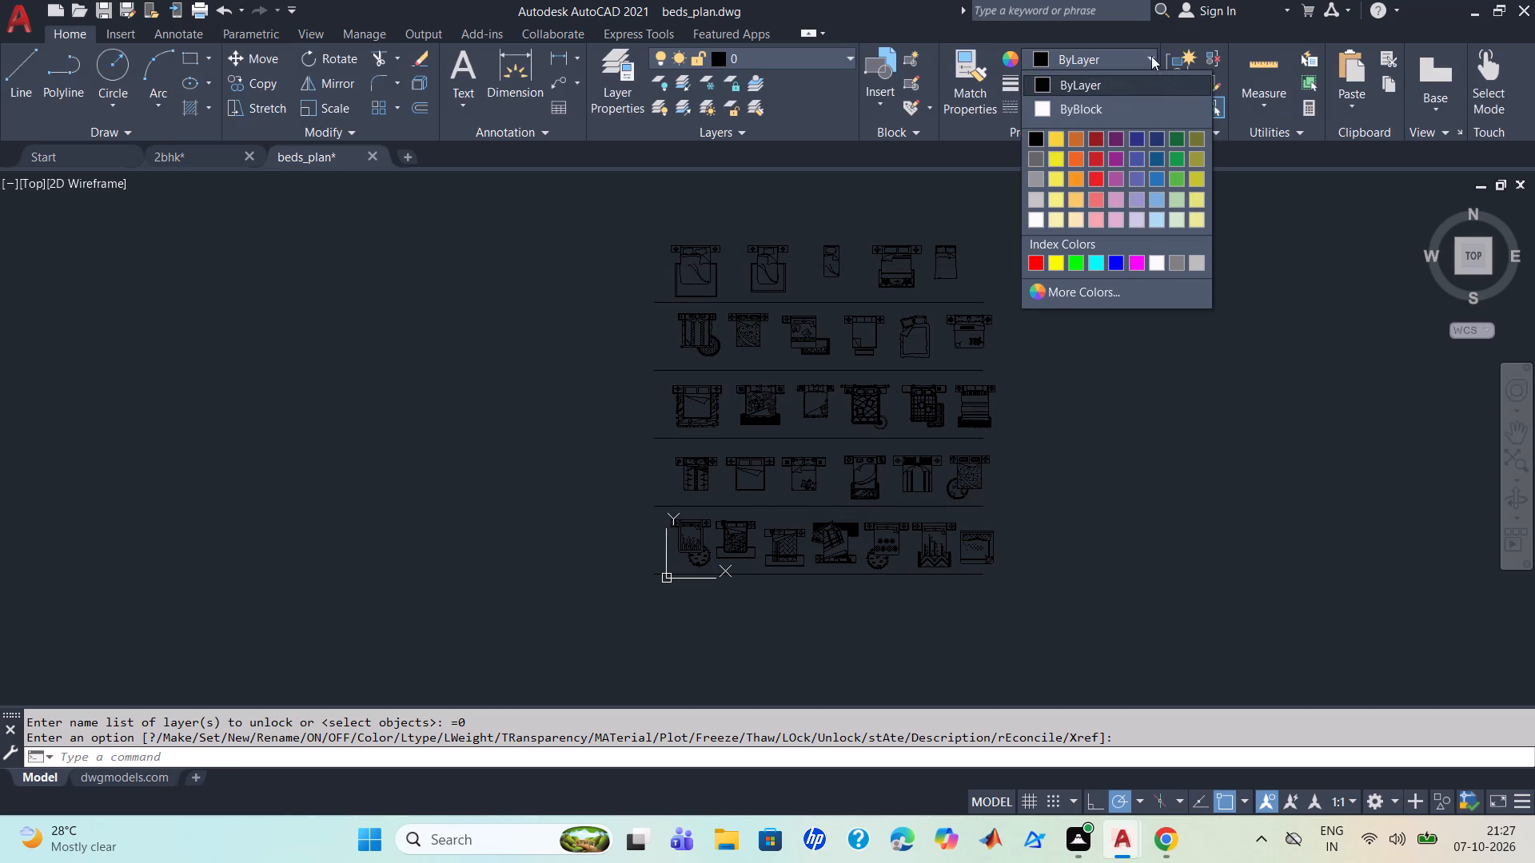
{"action": "left_click", "coordinate": [1039, 105]}
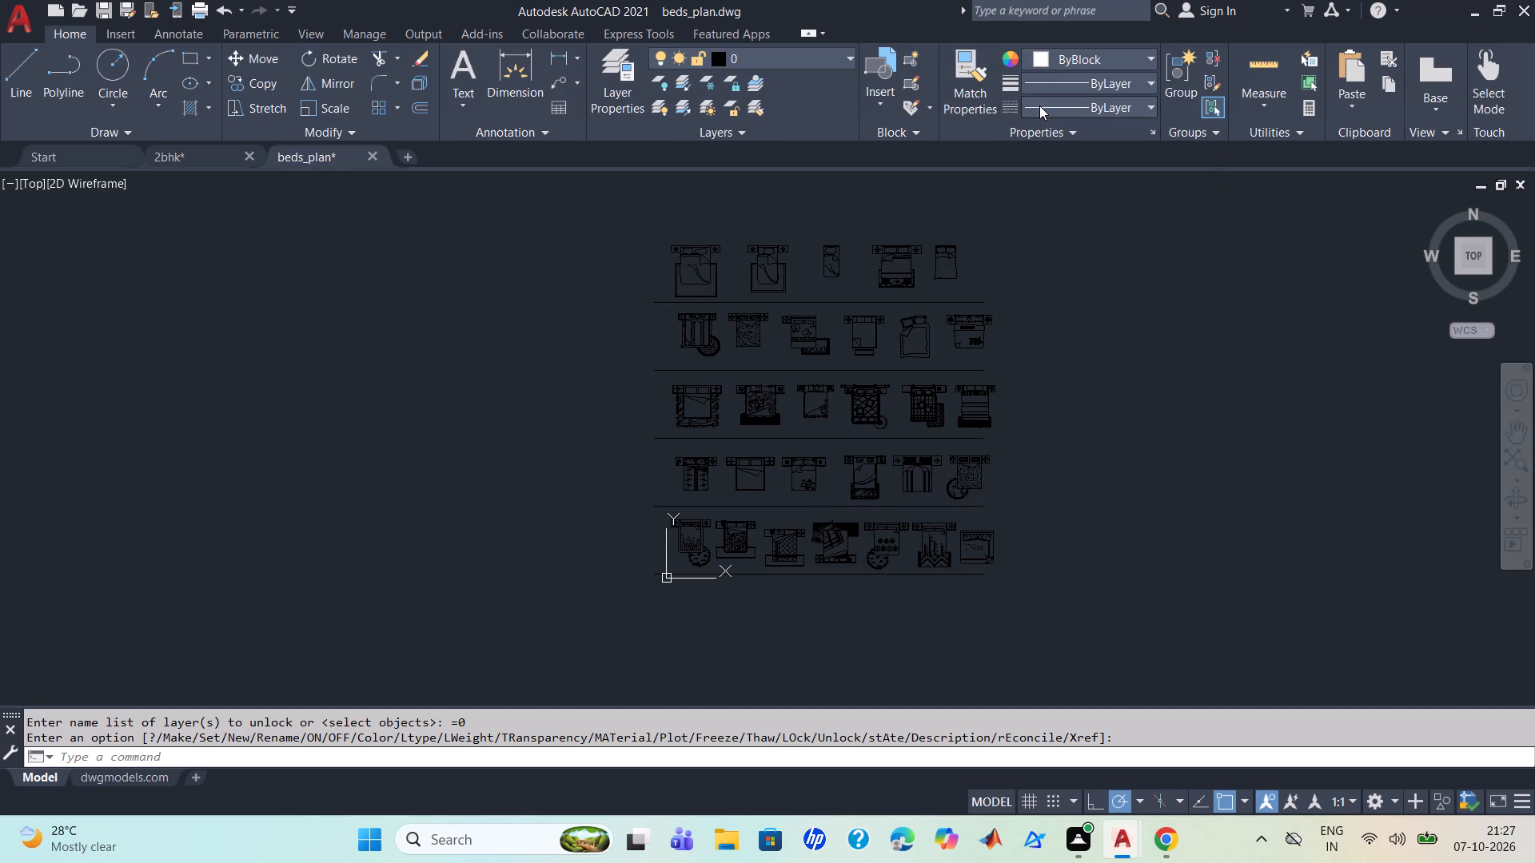
{"action": "left_click", "coordinate": [1145, 54]}
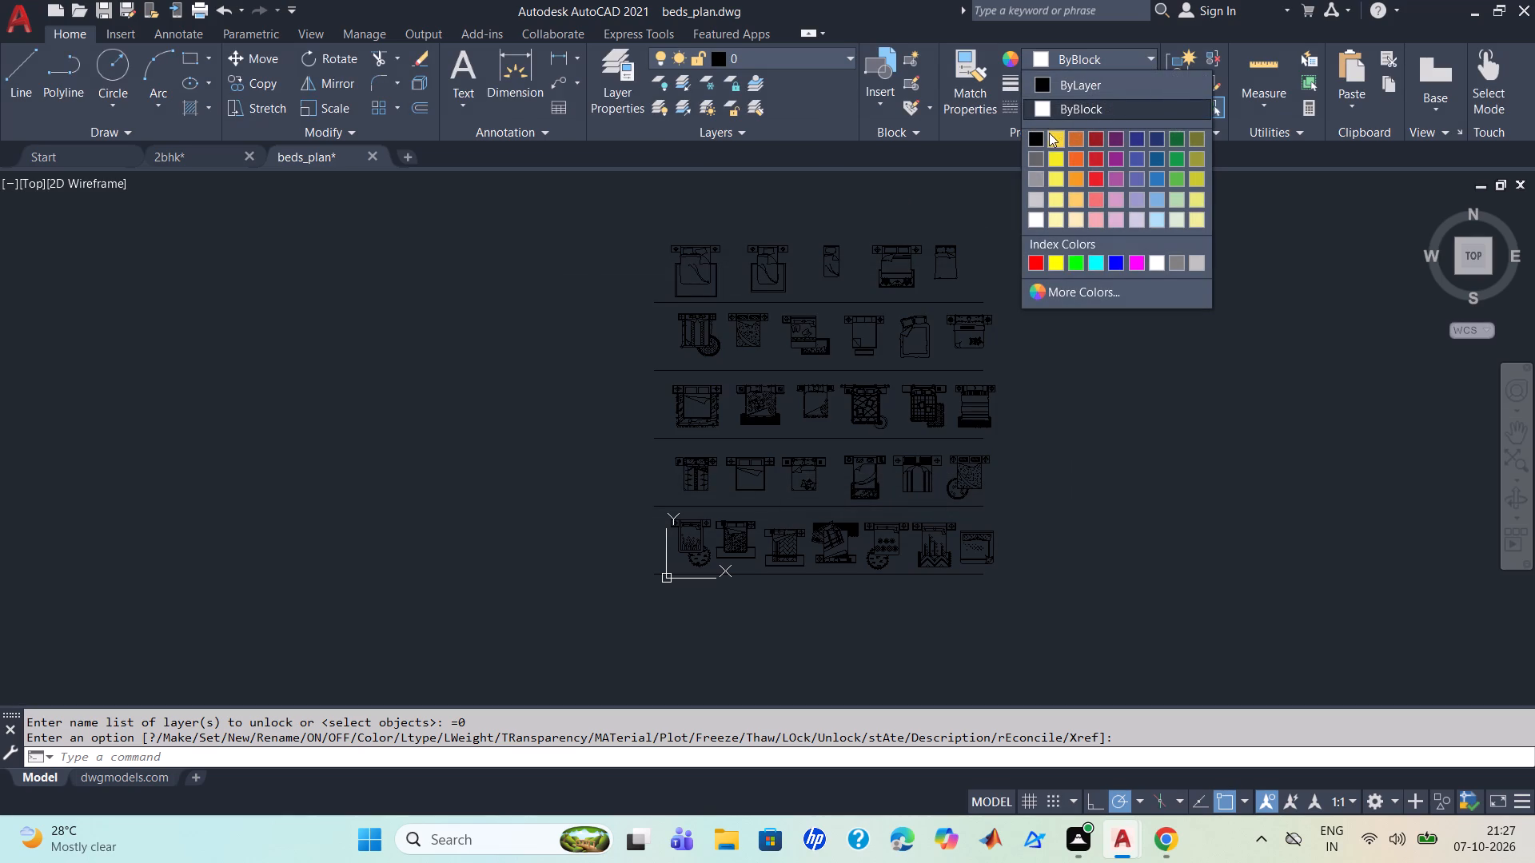
{"action": "left_click", "coordinate": [1037, 133]}
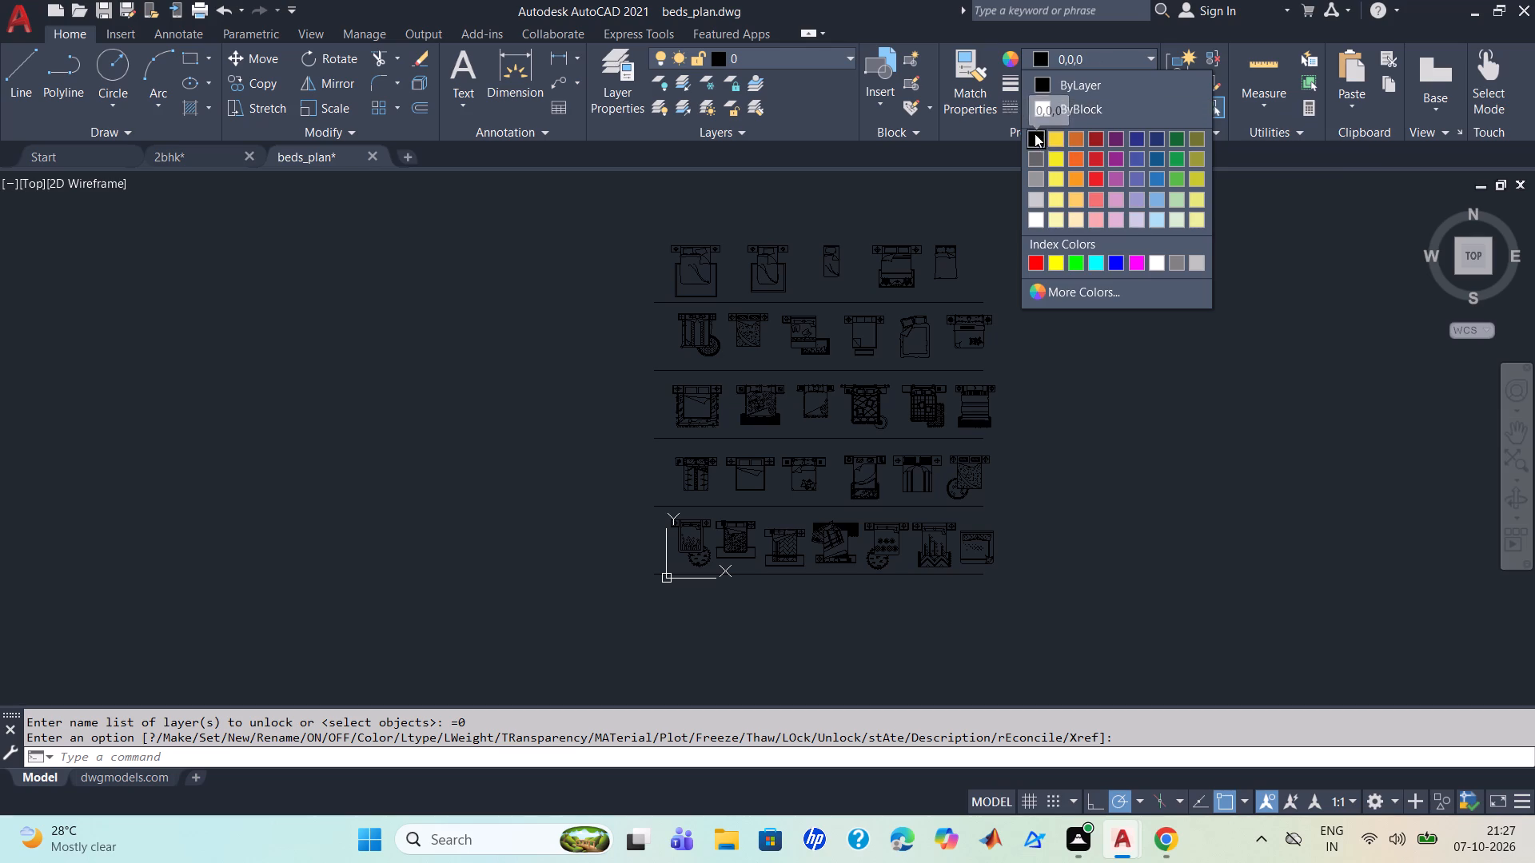
Copy the fourth bed in the second row, including its two bedside tables and foot bench, to the clipboard.
{"action": "scroll", "coordinate": [995, 253], "scroll_direction": "up", "scroll_amount": 2}
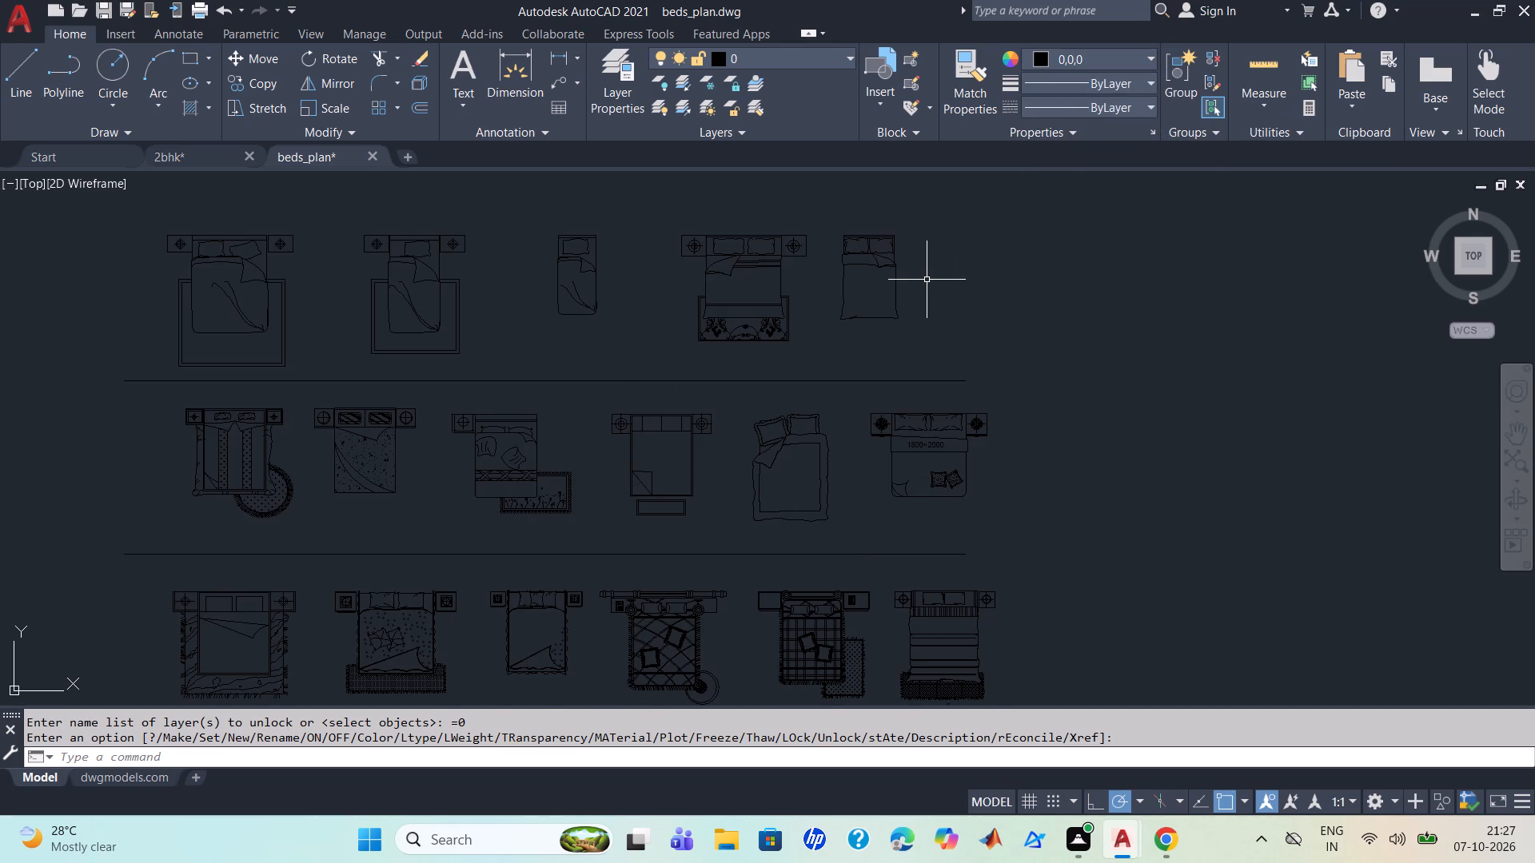
{"action": "scroll", "coordinate": [927, 280], "scroll_direction": "down", "scroll_amount": 1}
{"action": "scroll", "coordinate": [930, 344], "scroll_direction": "up", "scroll_amount": 1}
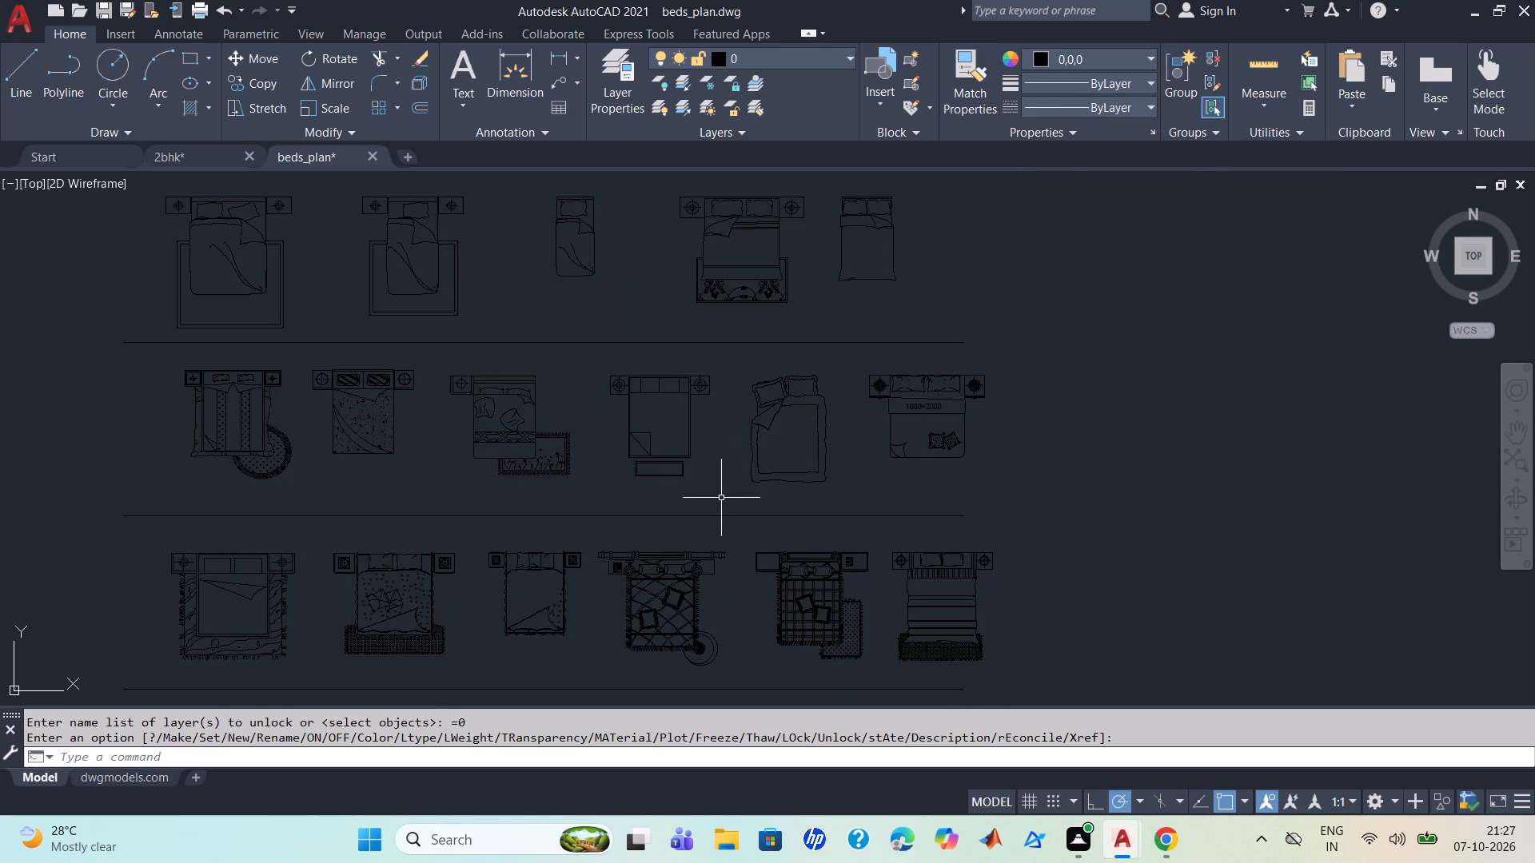
{"action": "left_click", "coordinate": [721, 498]}
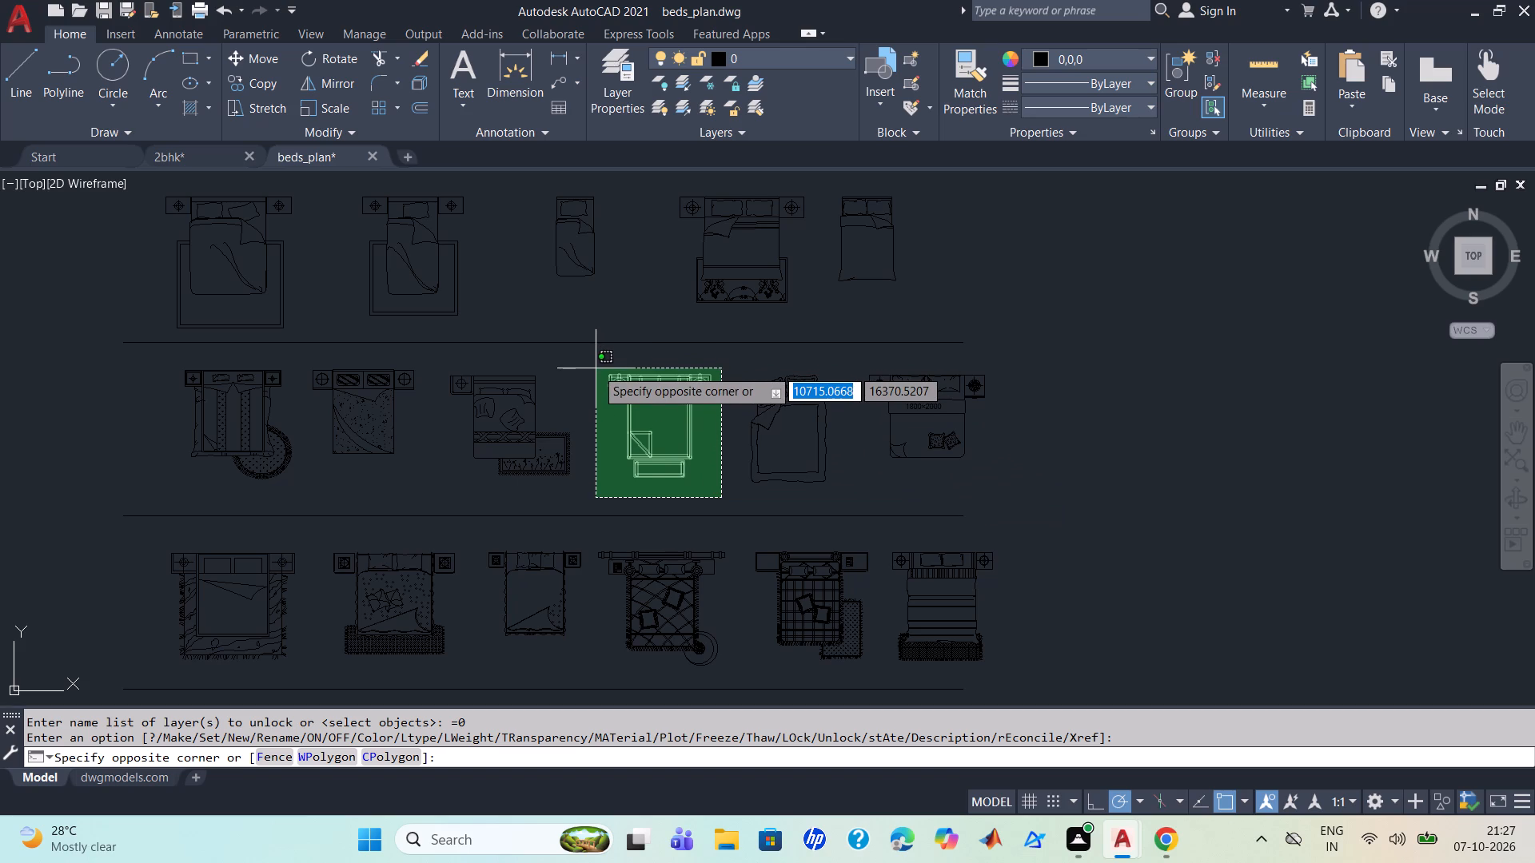
{"action": "key", "text": "Escape"}
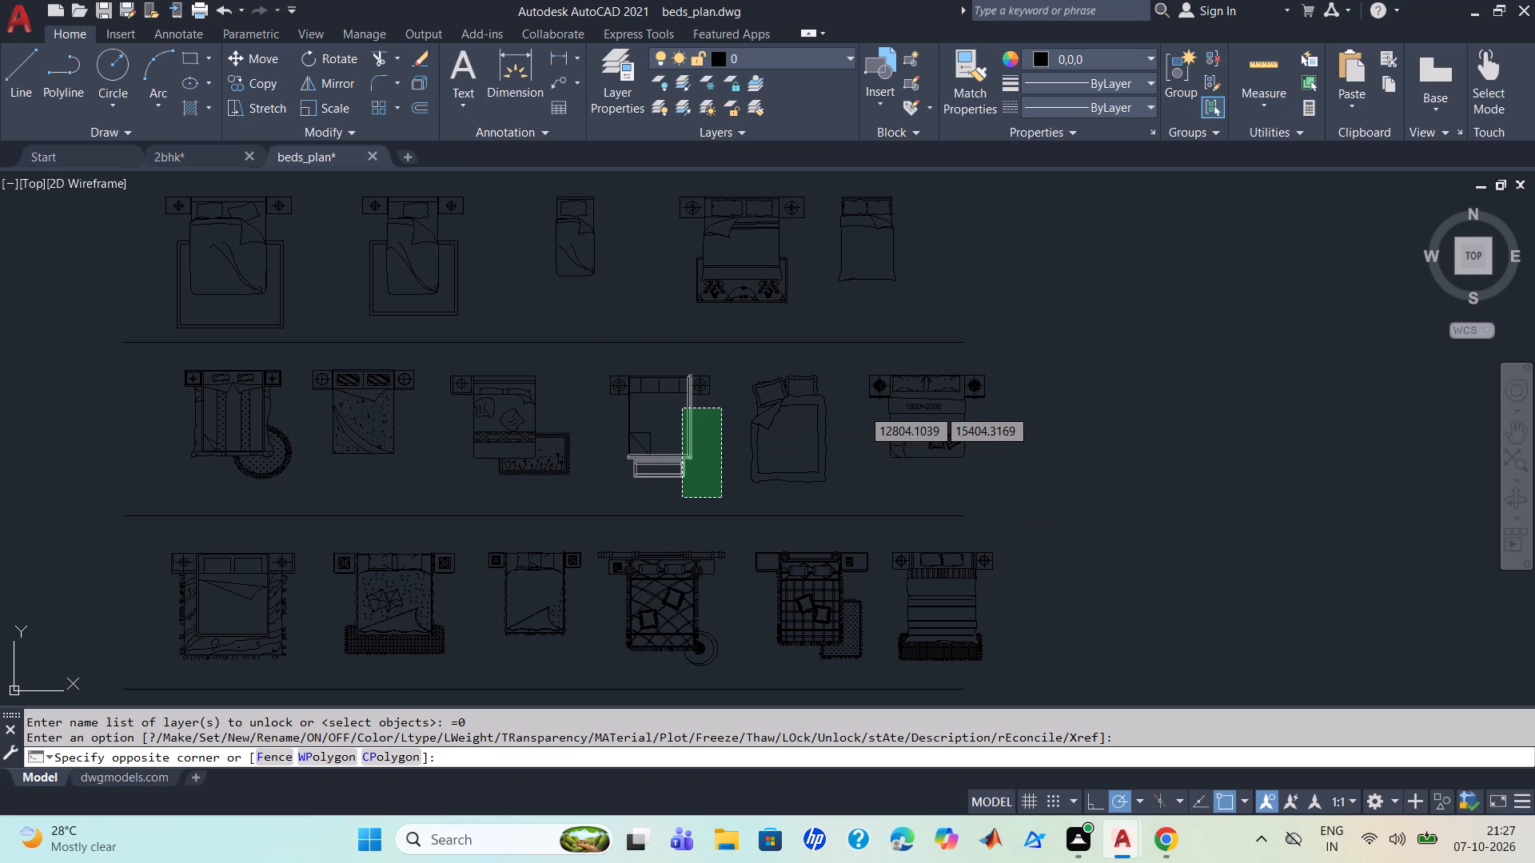
{"action": "left_click", "coordinate": [682, 408]}
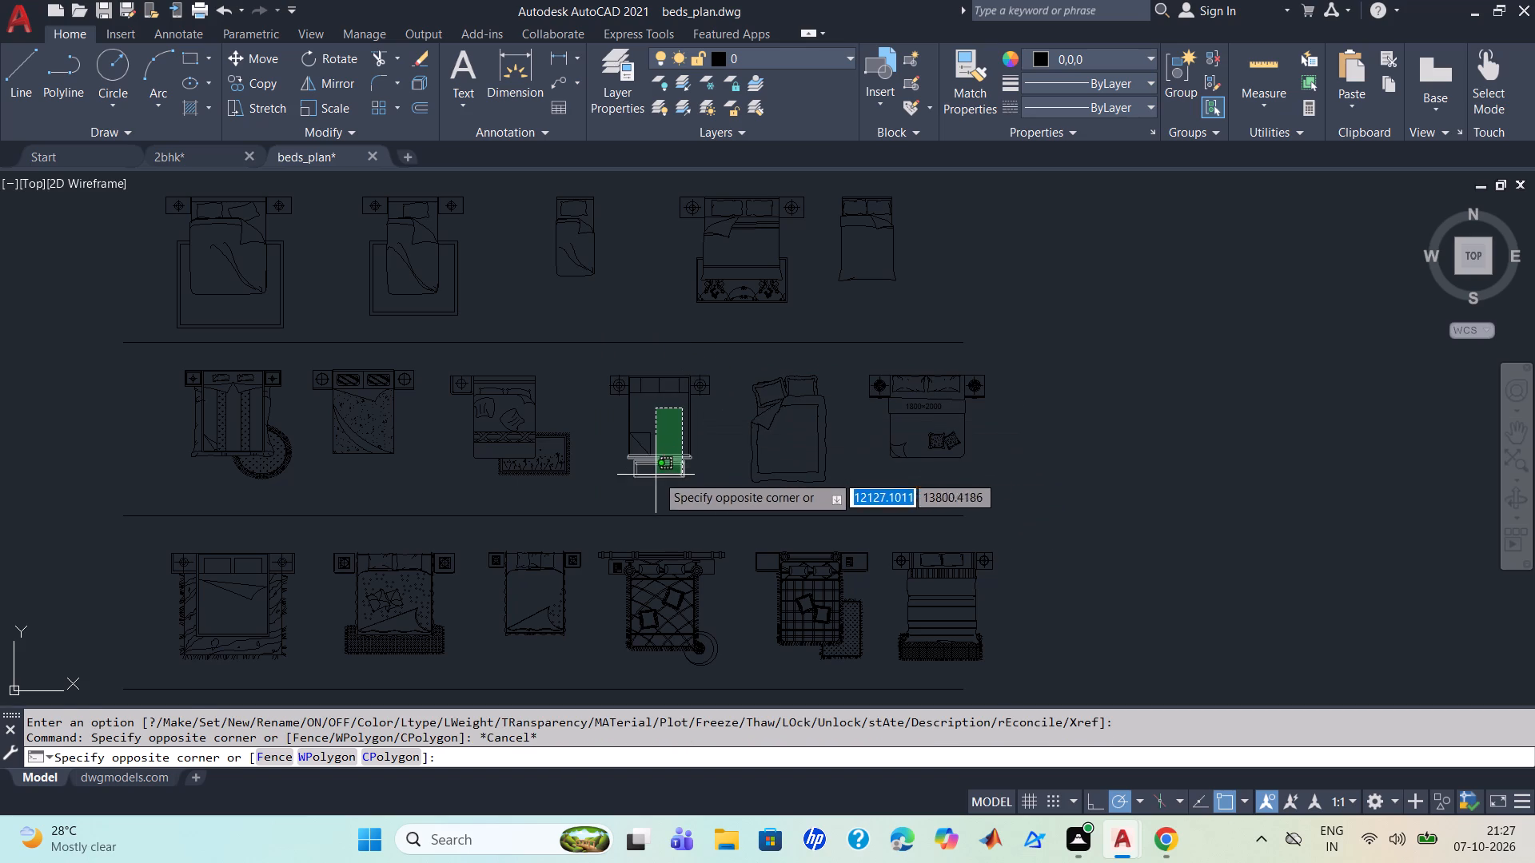
{"action": "left_click", "coordinate": [696, 493]}
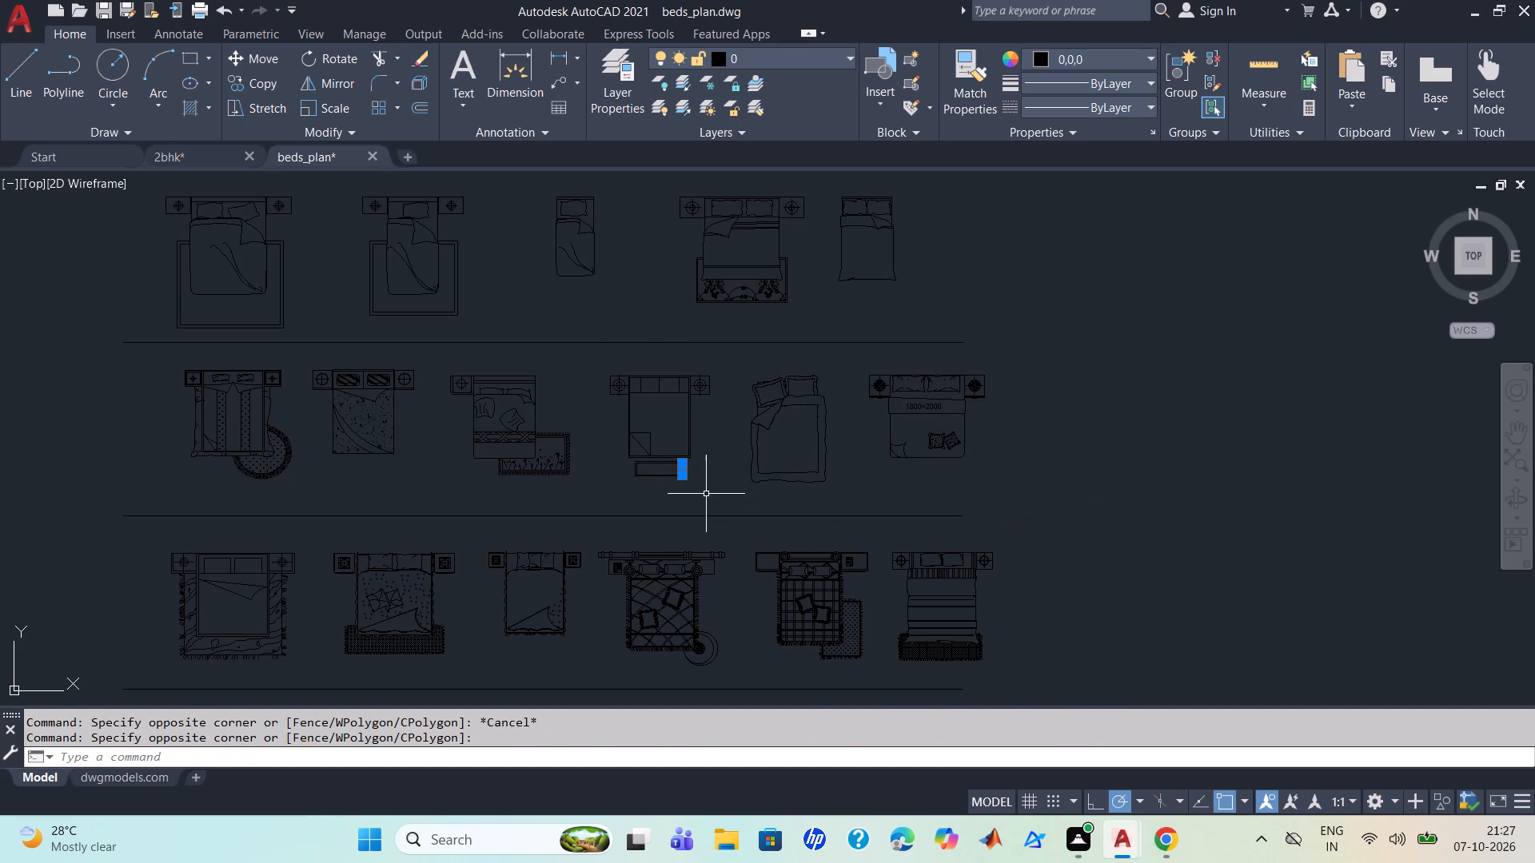
{"action": "key", "text": "Escape"}
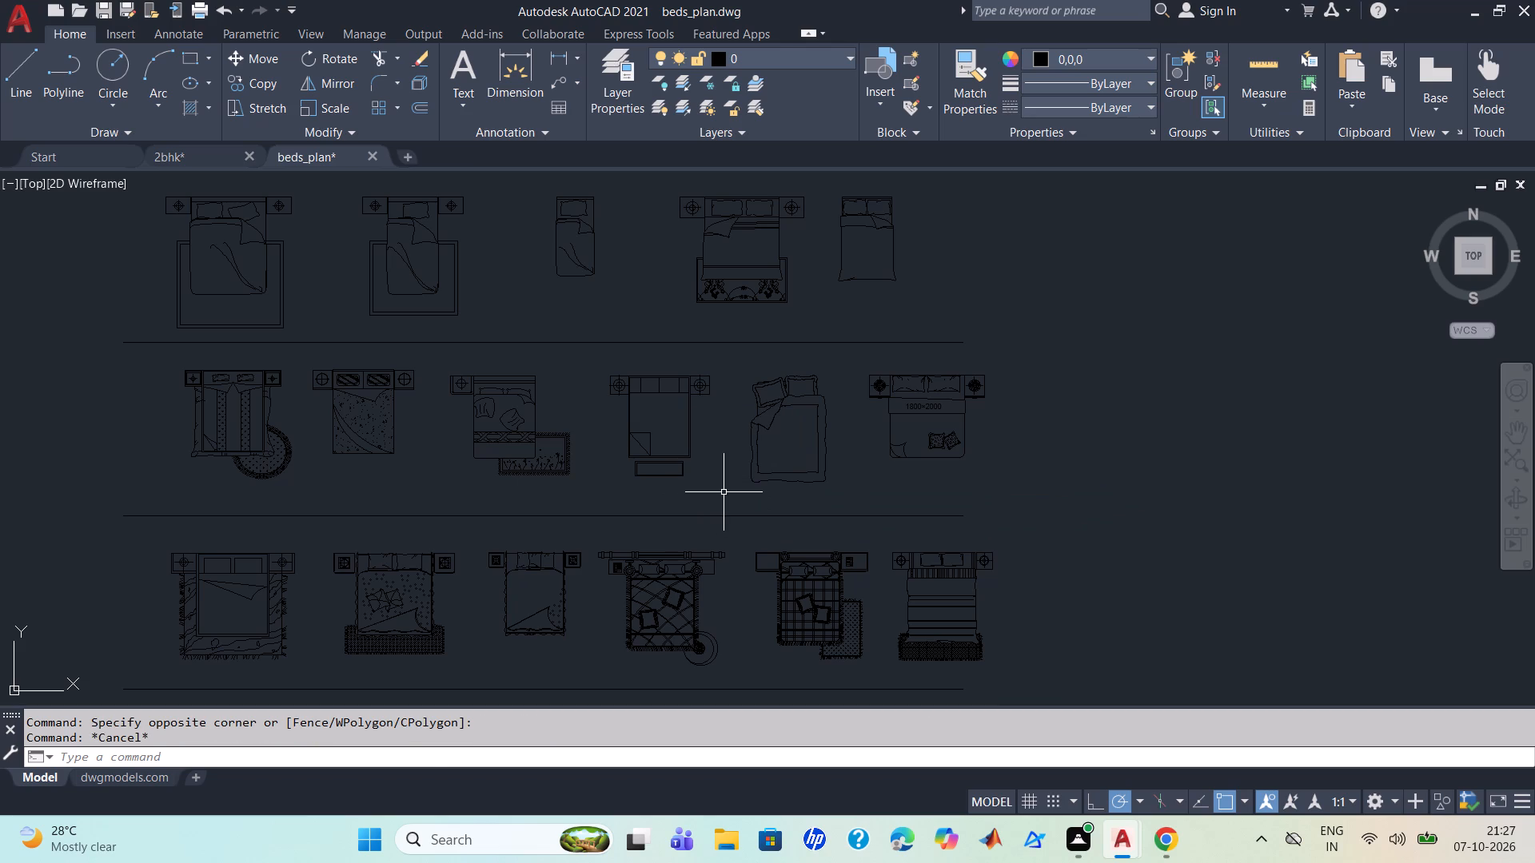
{"action": "left_click", "coordinate": [724, 491]}
{"action": "left_click", "coordinate": [598, 360]}
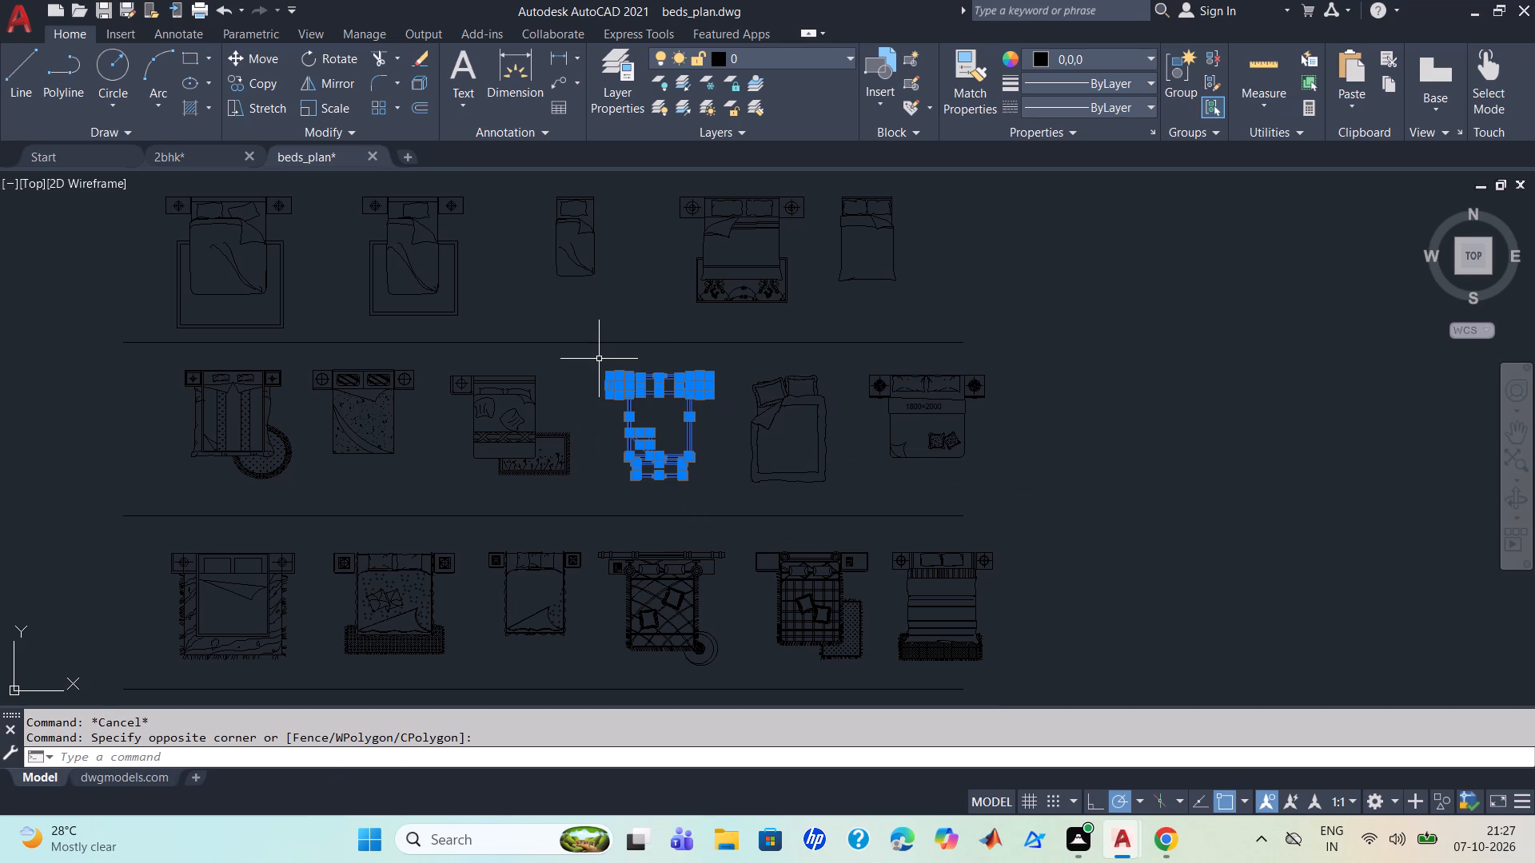
{"action": "key", "text": "ctrl+c"}
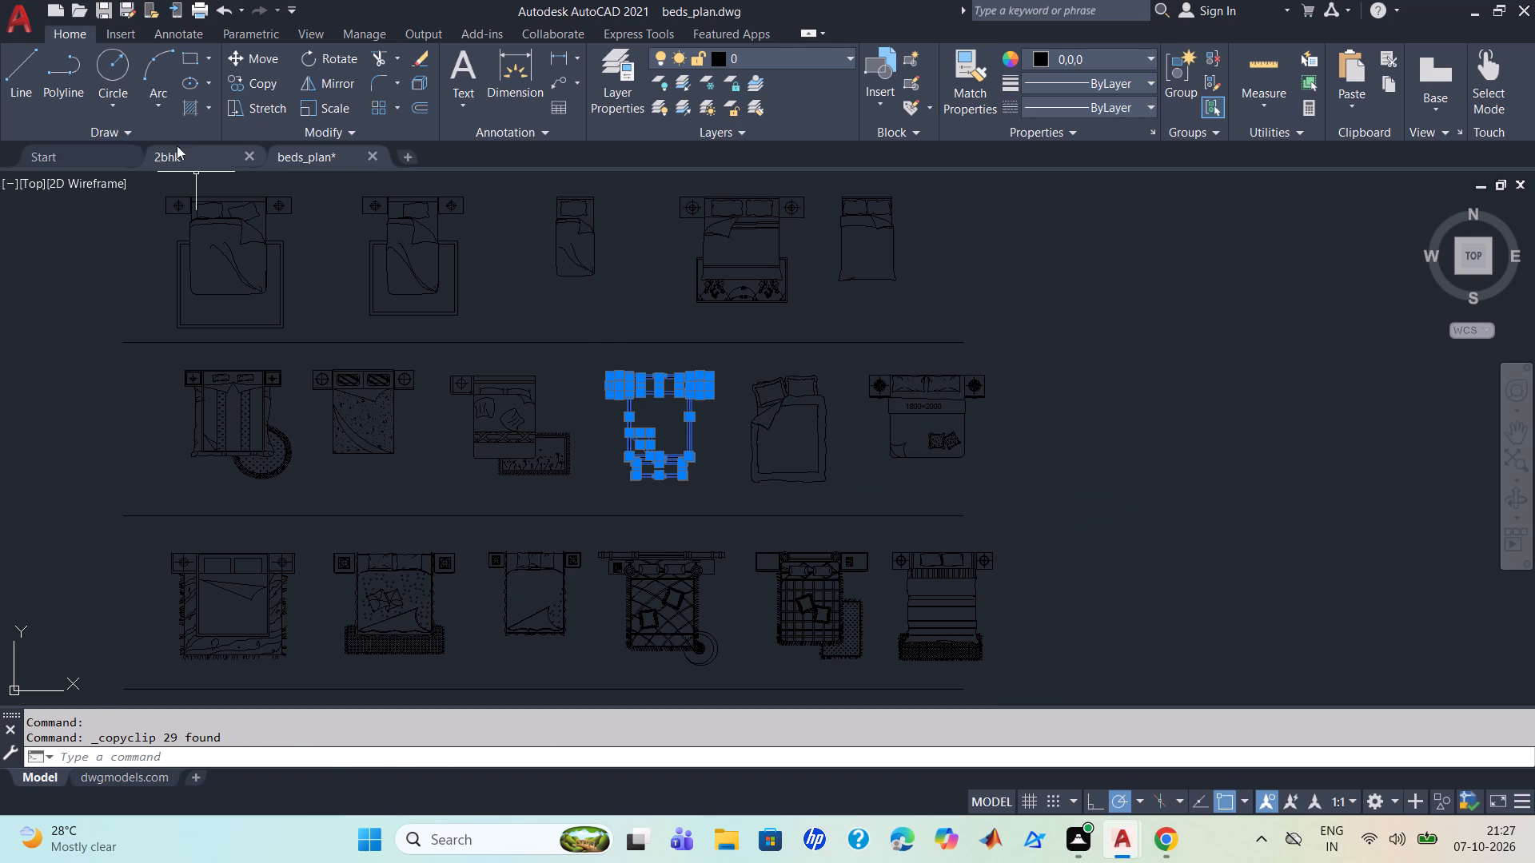
Paste the copied bed set into the 2bhk drawing, in the empty space east of the floor plan.
{"action": "left_click", "coordinate": [201, 158]}
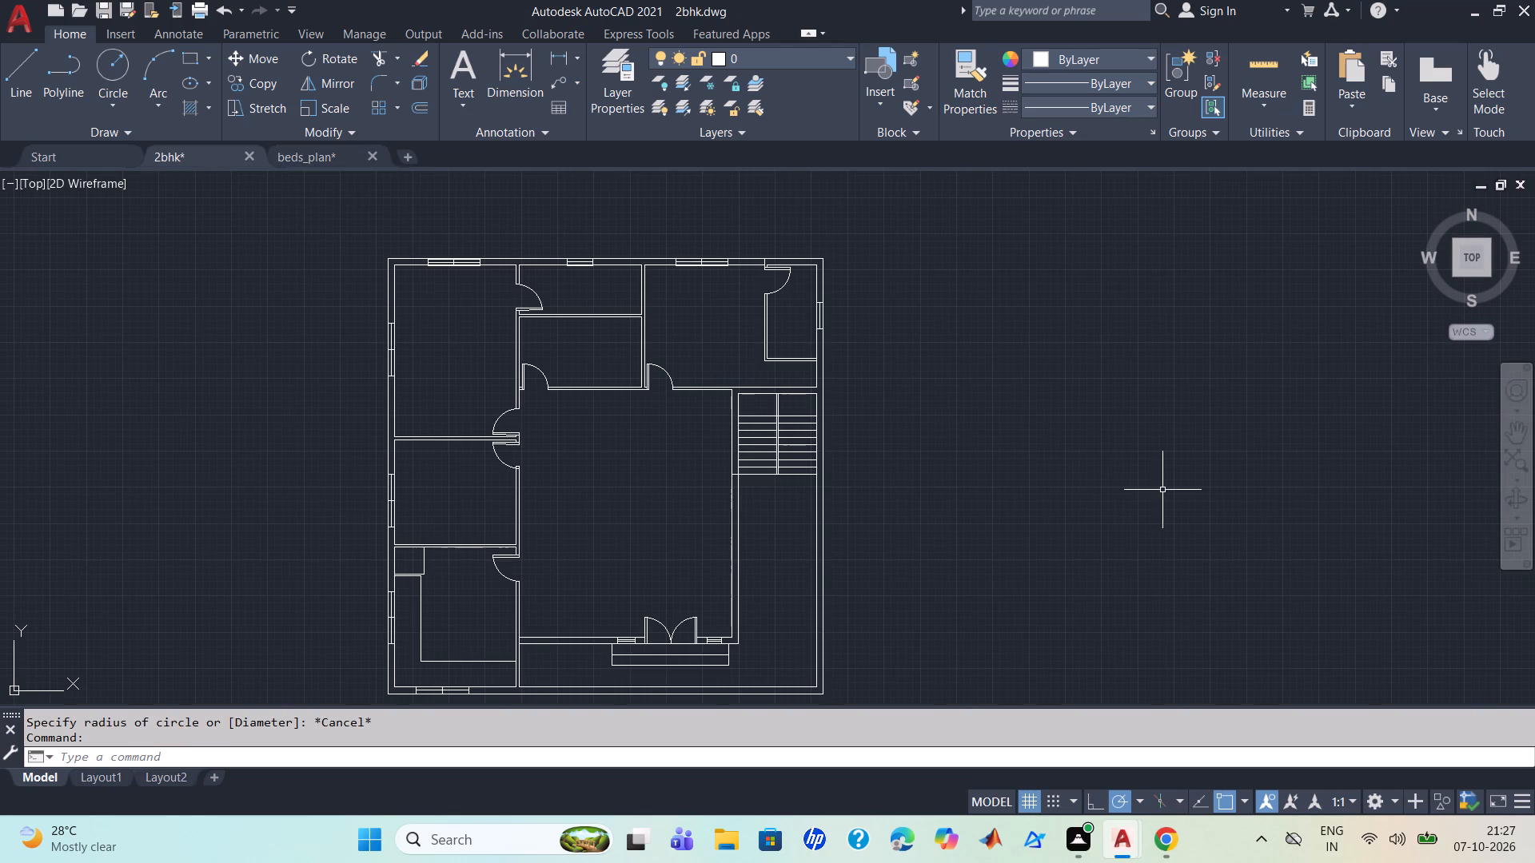
{"action": "key", "text": "ctrl+v"}
{"action": "left_click", "coordinate": [1163, 490]}
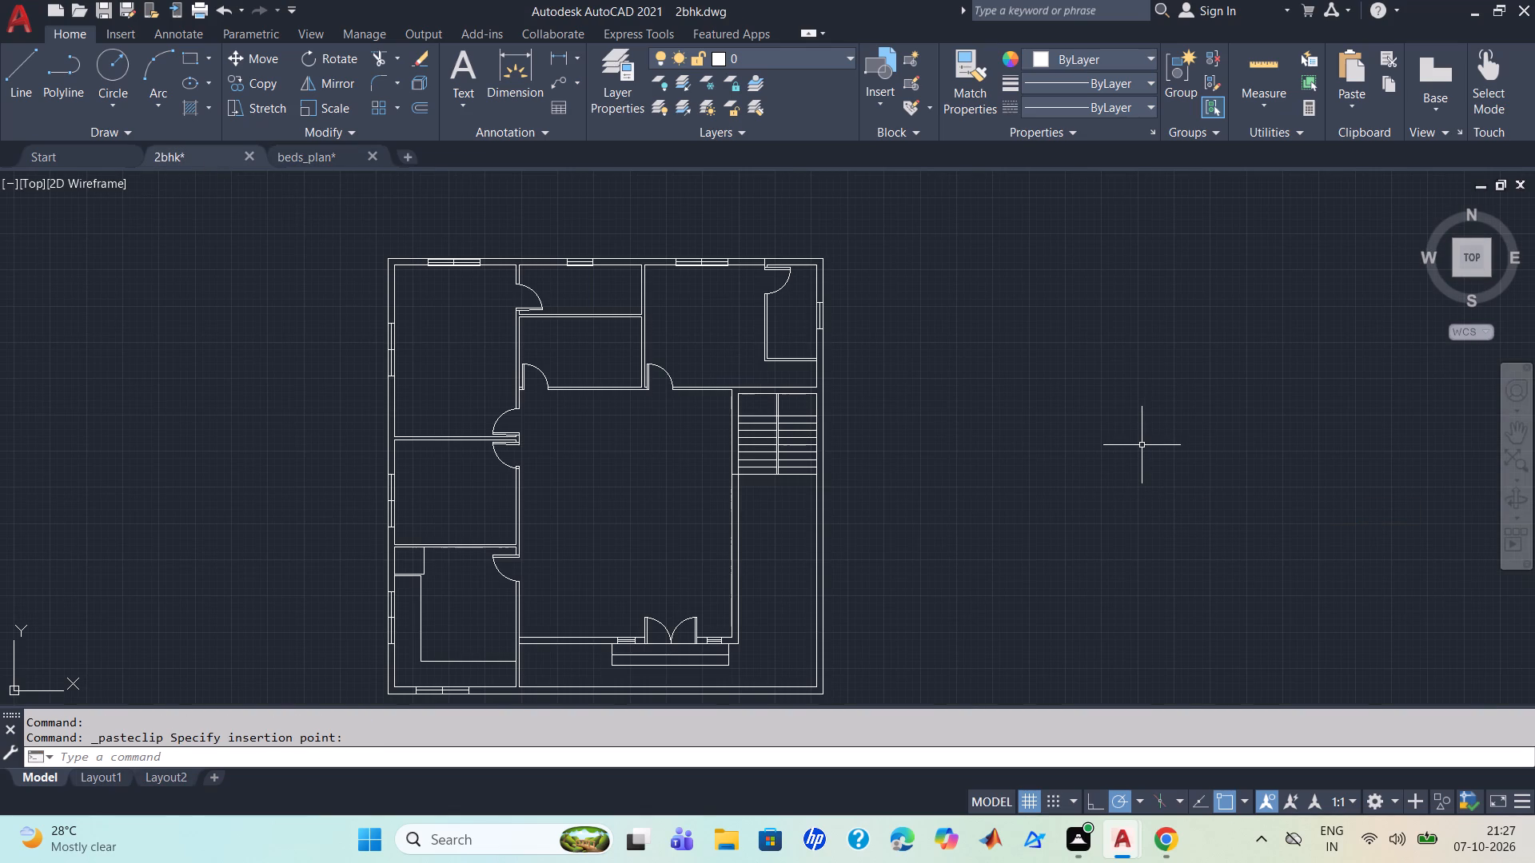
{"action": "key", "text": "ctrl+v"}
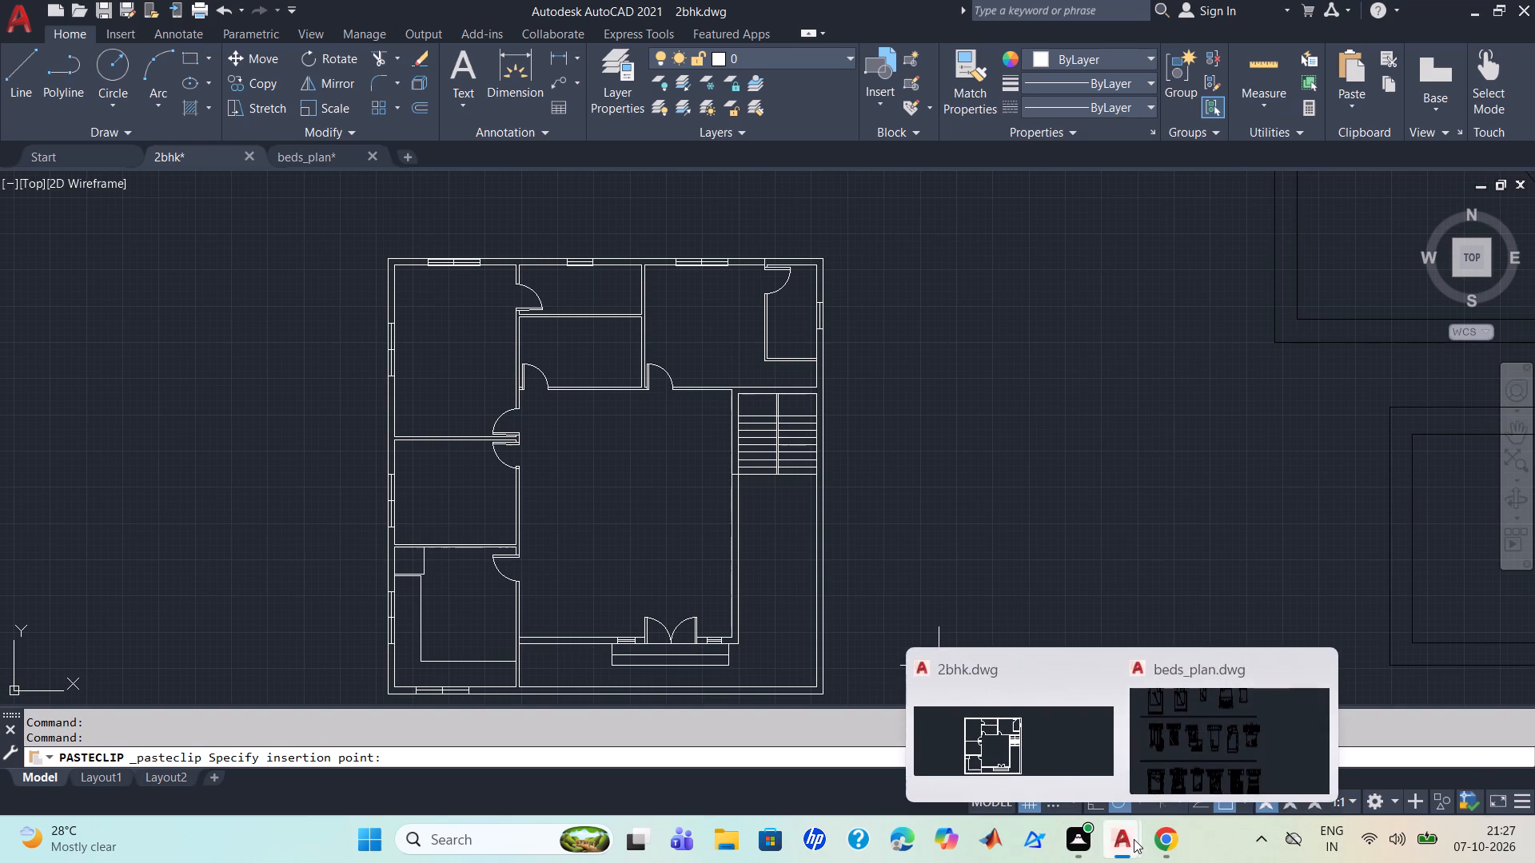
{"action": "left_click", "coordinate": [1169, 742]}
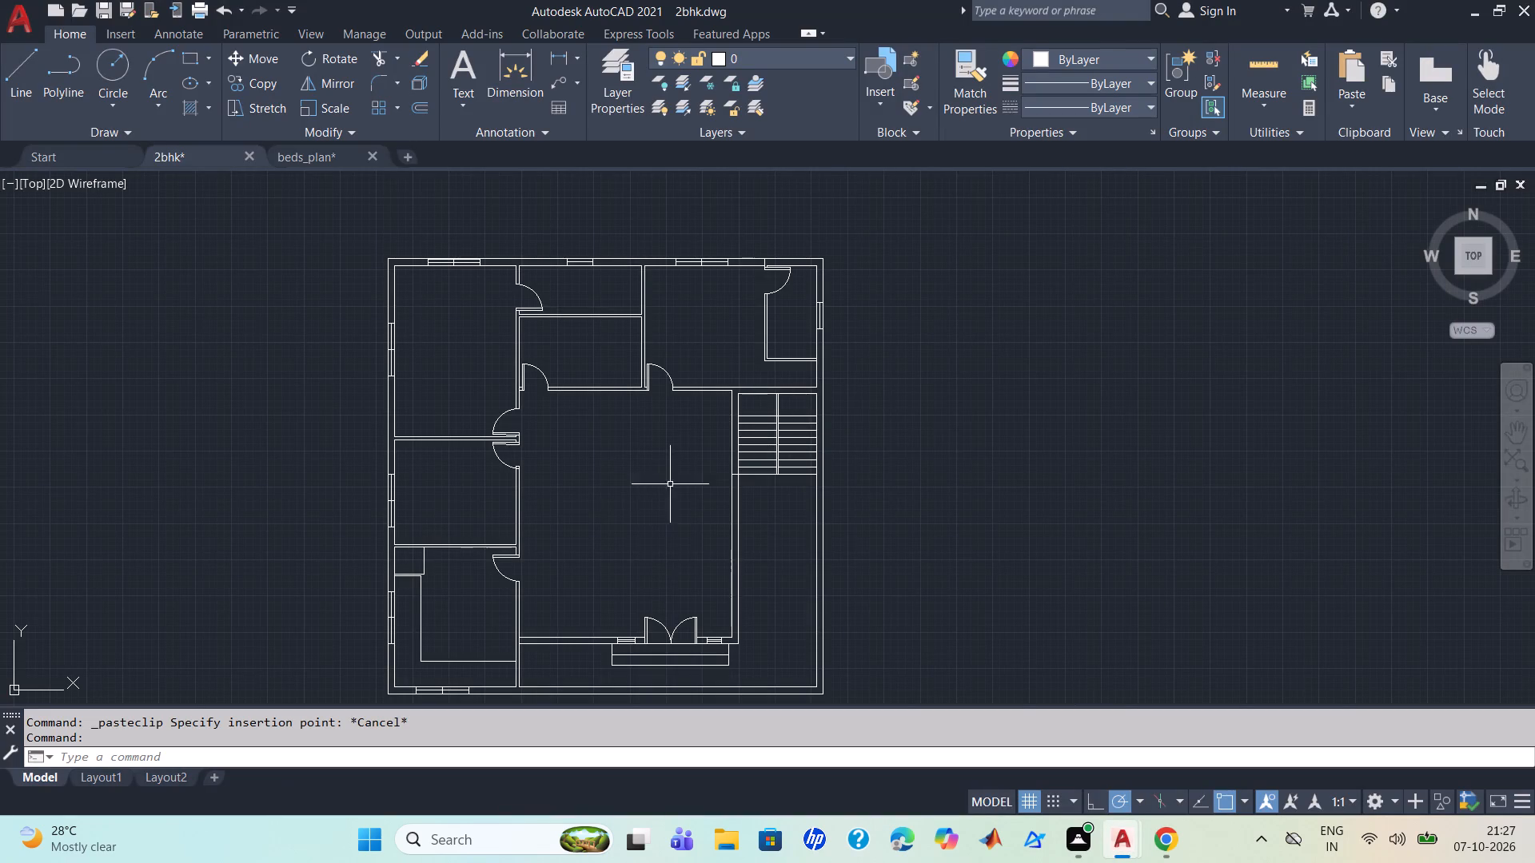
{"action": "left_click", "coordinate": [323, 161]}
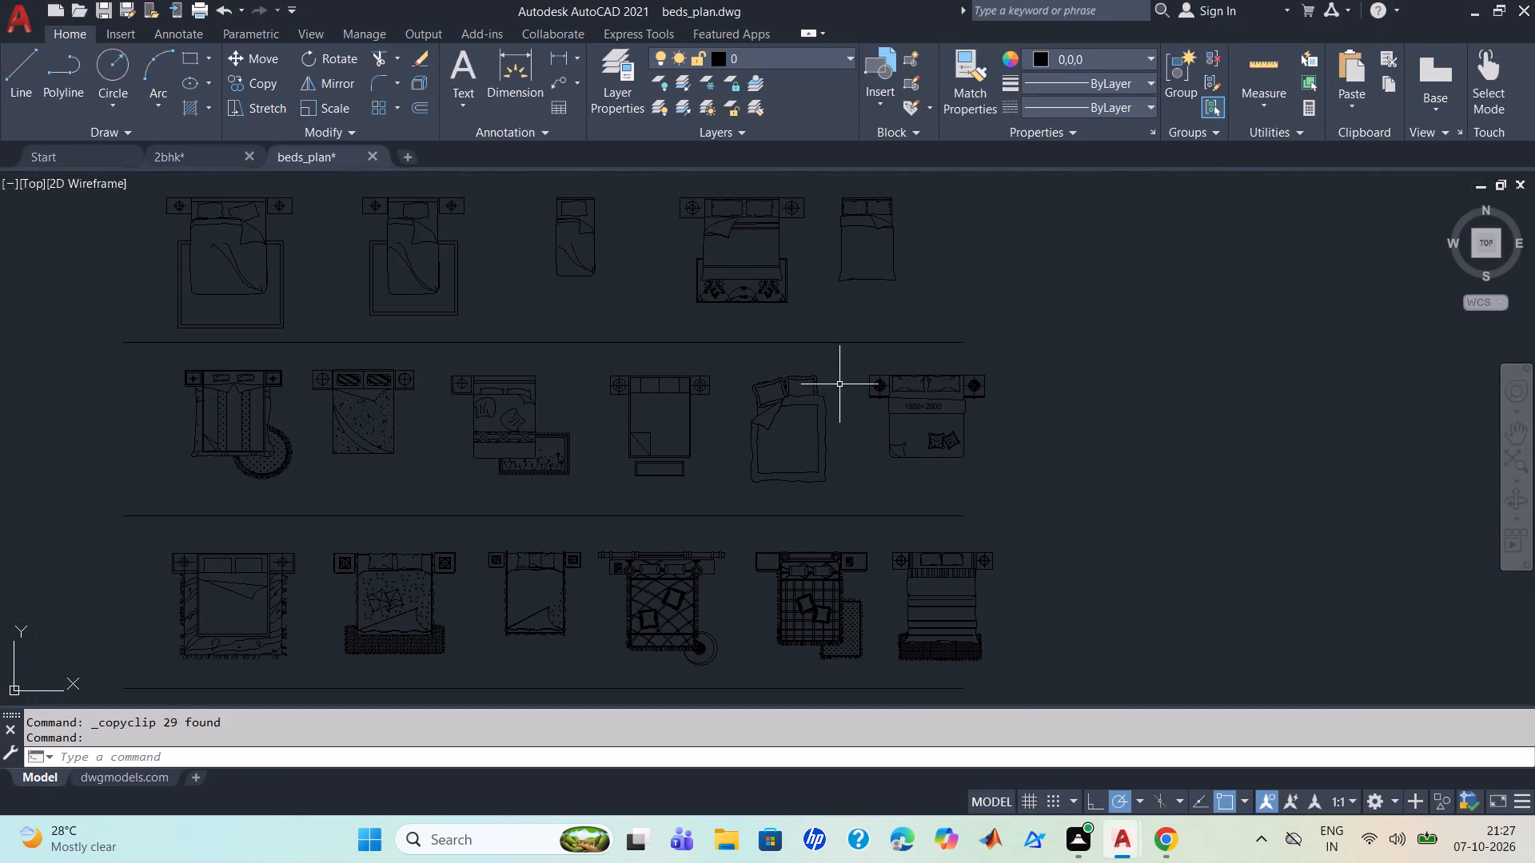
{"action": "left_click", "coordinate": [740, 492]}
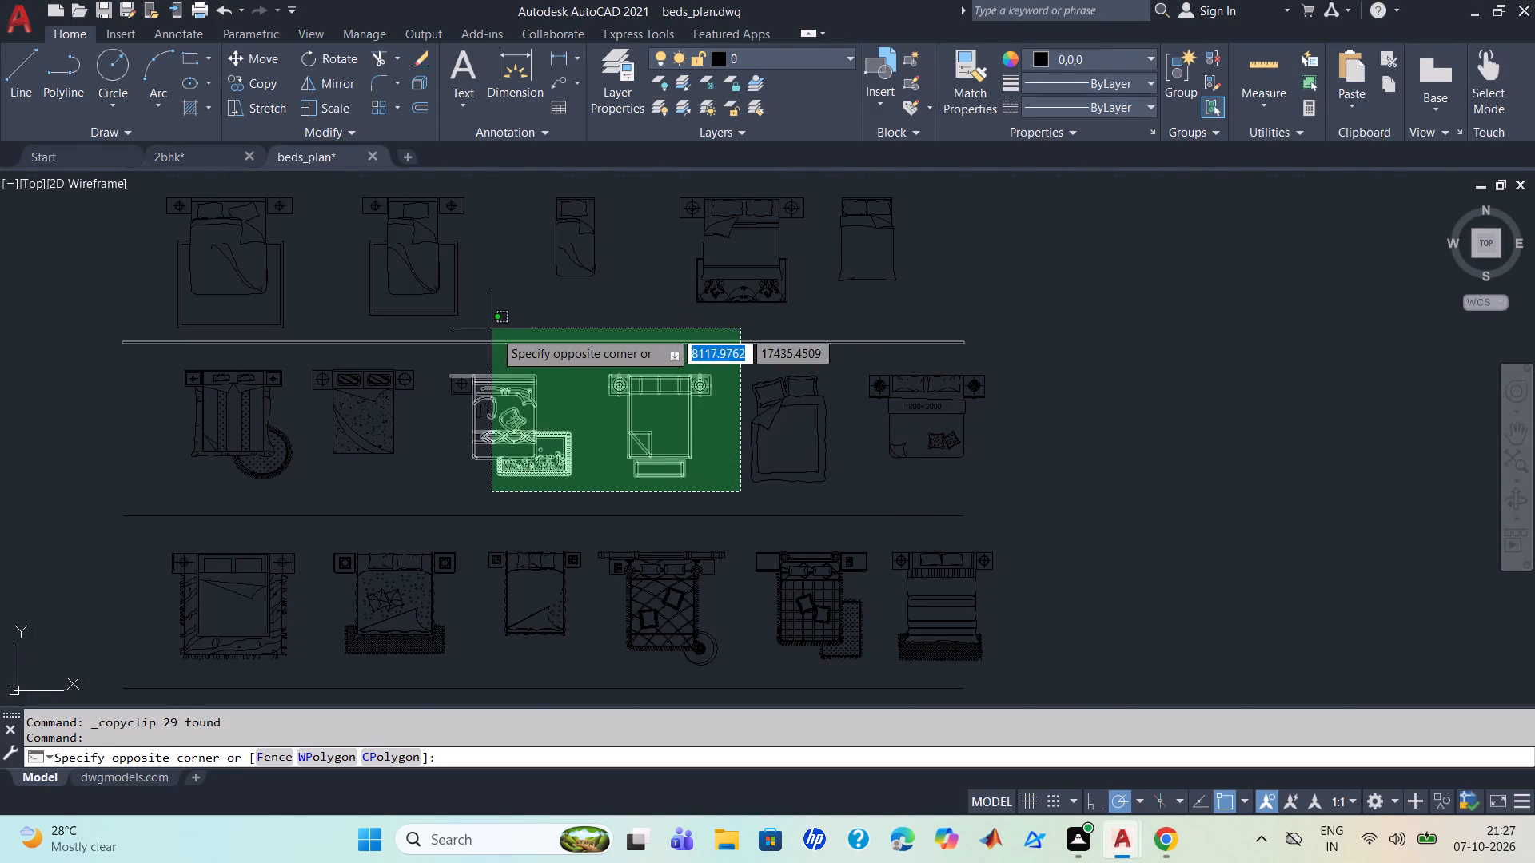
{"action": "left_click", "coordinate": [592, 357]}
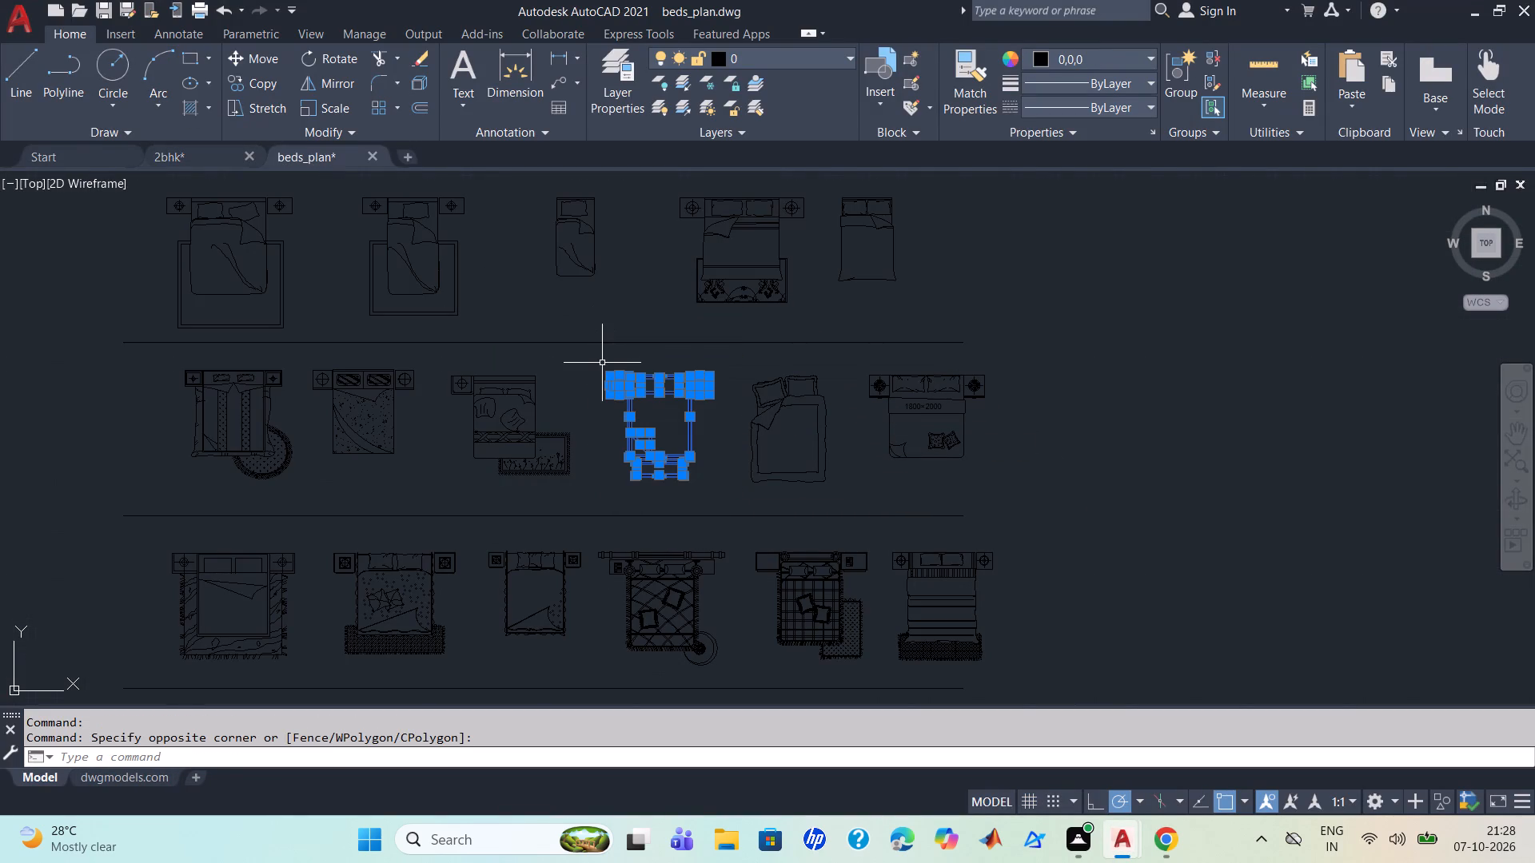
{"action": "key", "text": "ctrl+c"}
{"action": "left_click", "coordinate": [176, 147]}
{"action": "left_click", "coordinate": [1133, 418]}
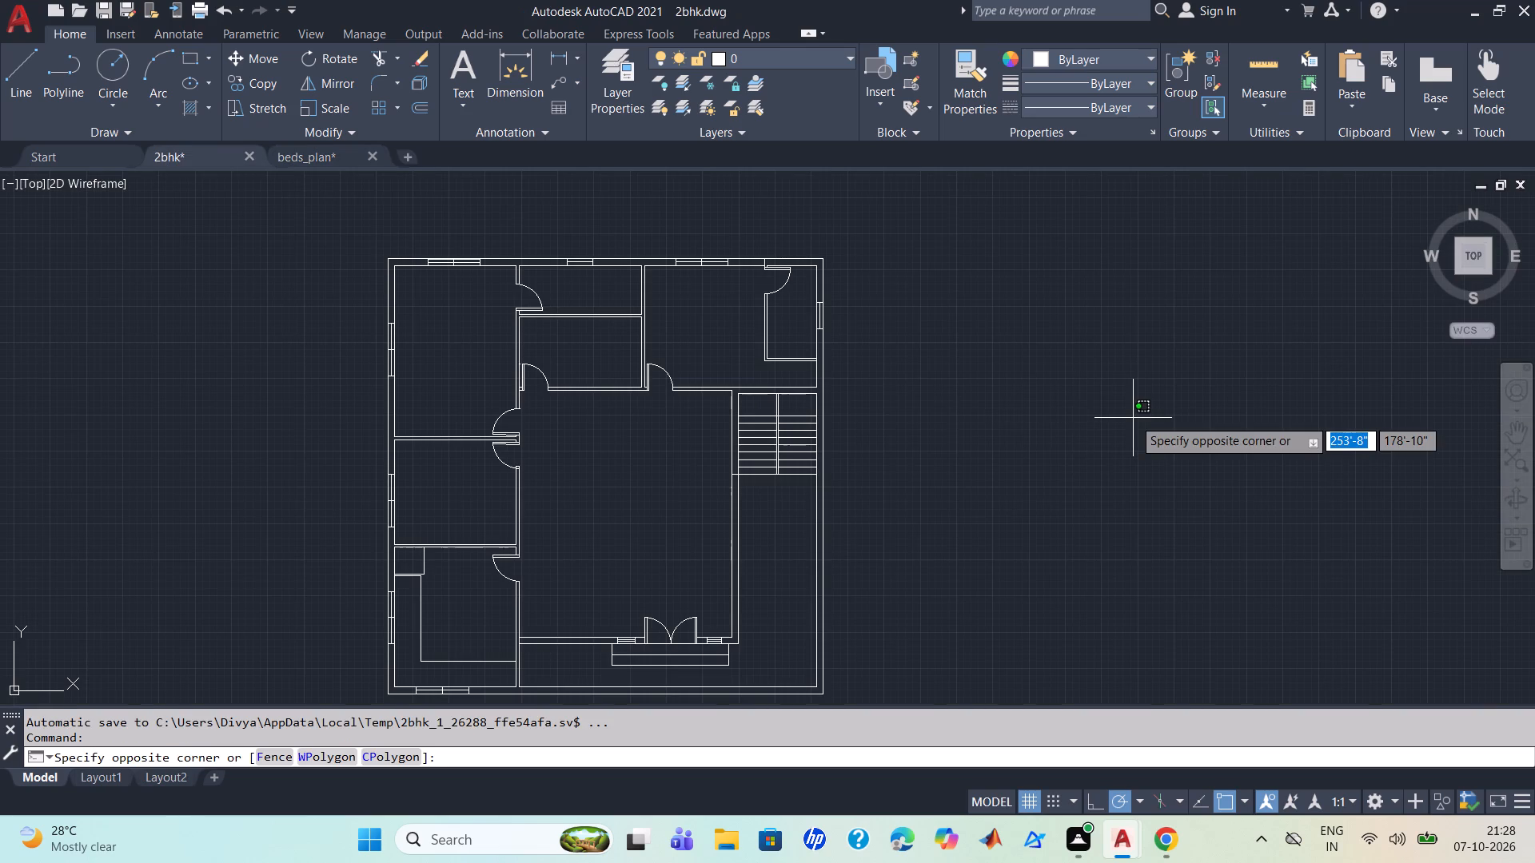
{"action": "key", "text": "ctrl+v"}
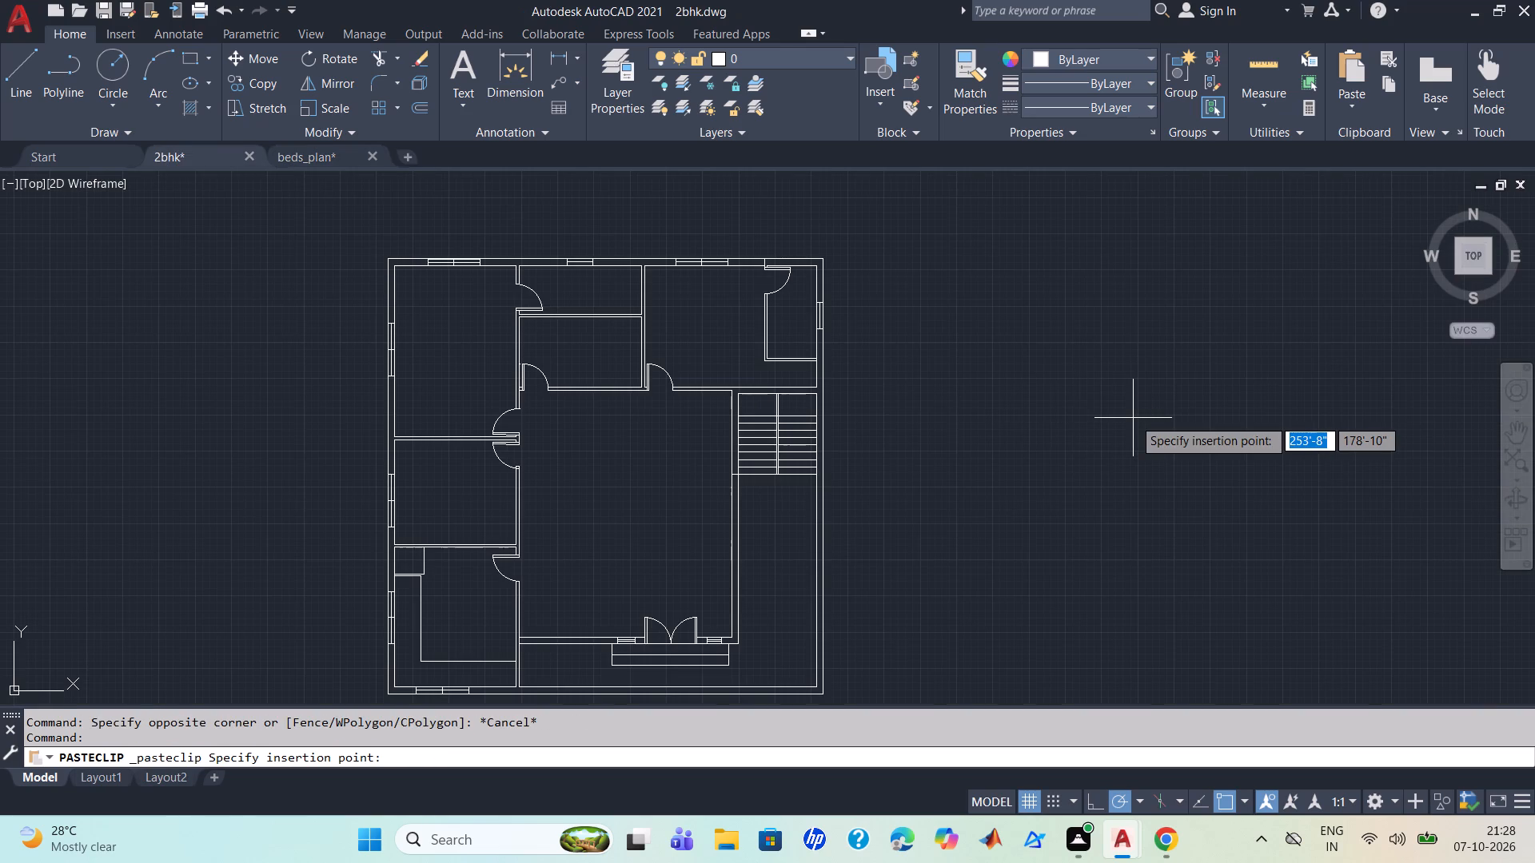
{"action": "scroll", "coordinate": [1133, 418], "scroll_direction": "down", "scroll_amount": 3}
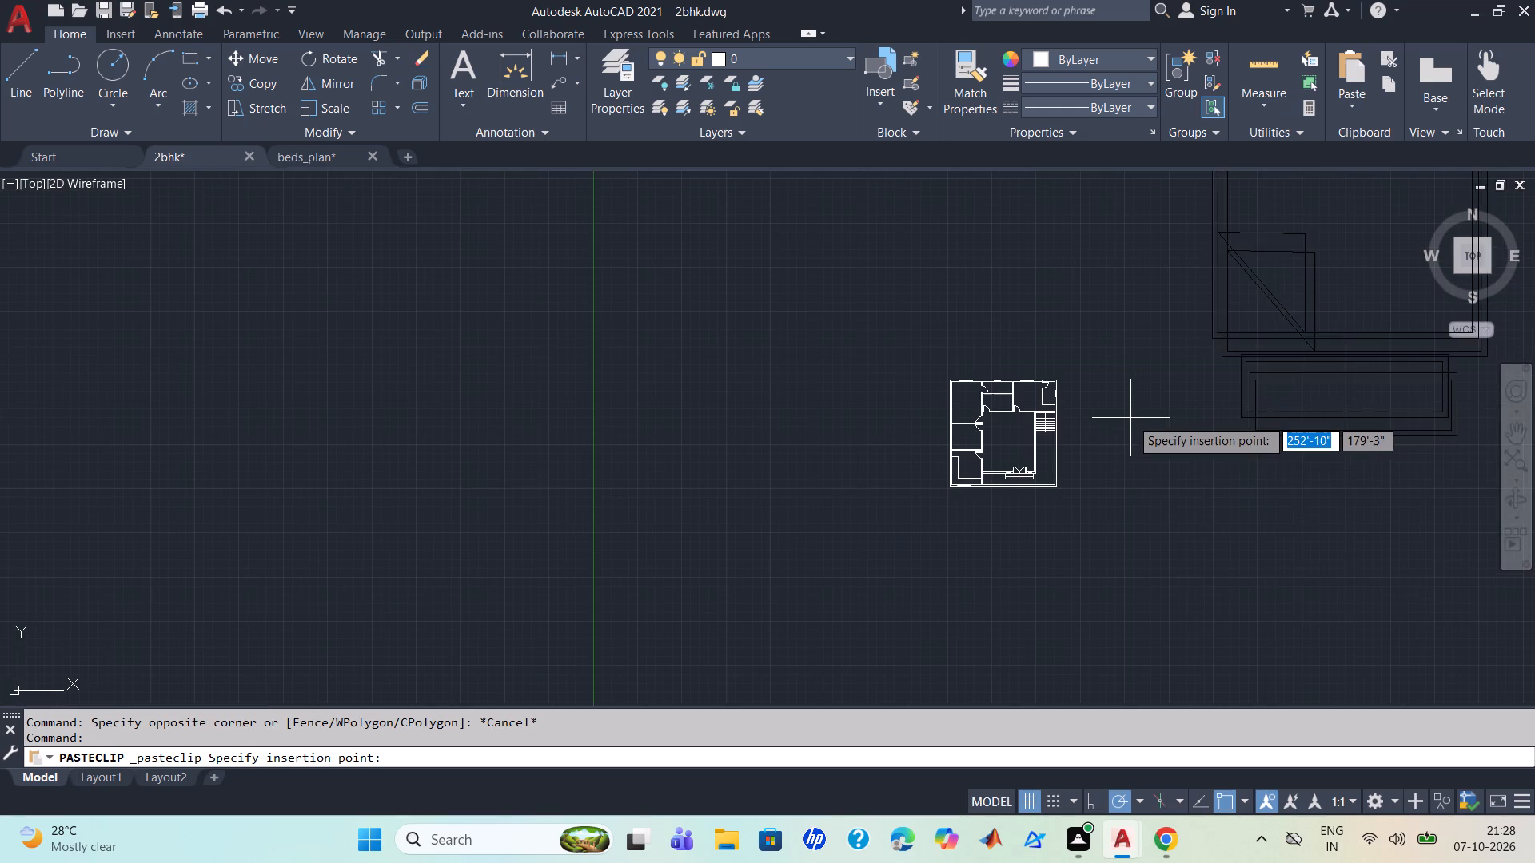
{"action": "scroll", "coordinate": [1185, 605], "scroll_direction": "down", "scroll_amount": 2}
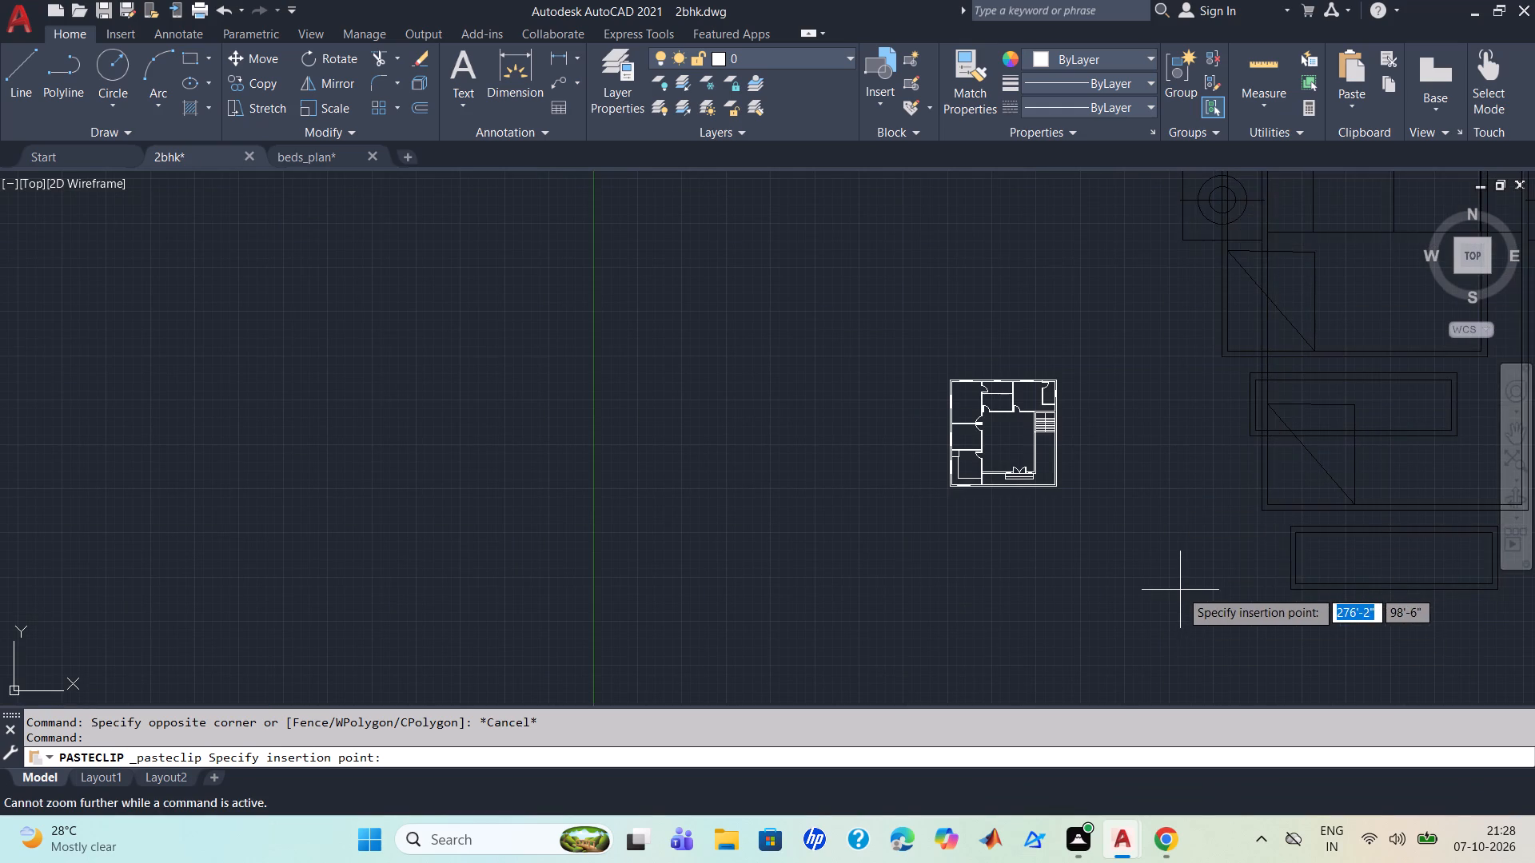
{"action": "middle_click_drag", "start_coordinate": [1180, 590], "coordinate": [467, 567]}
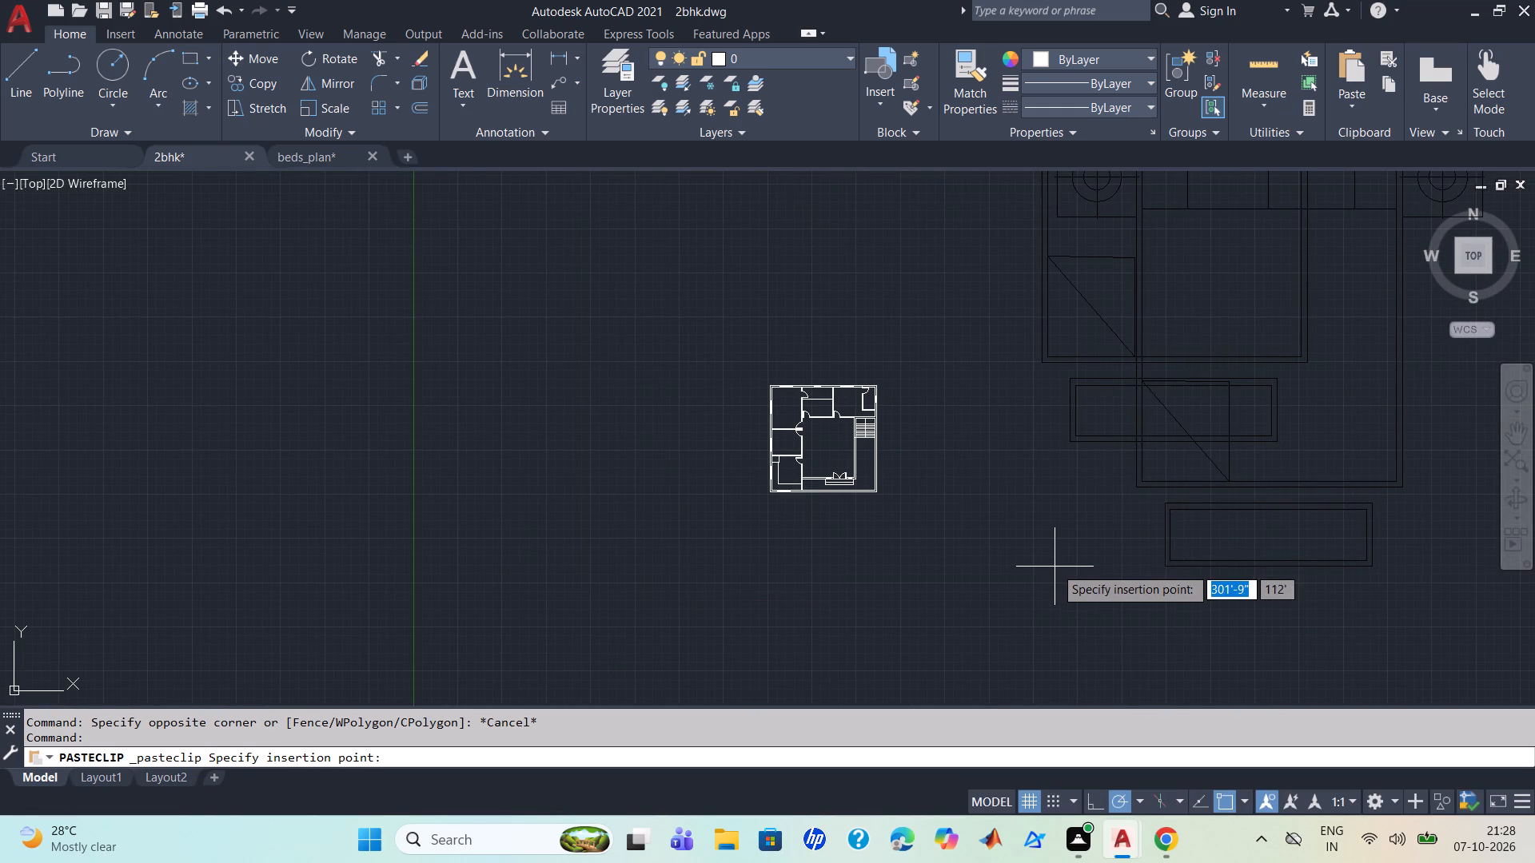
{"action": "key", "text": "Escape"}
Set the colour of the entire pasted bed set in the 2bhk drawing to ByLayer.
{"action": "scroll", "coordinate": [1055, 567], "scroll_direction": "down", "scroll_amount": 2}
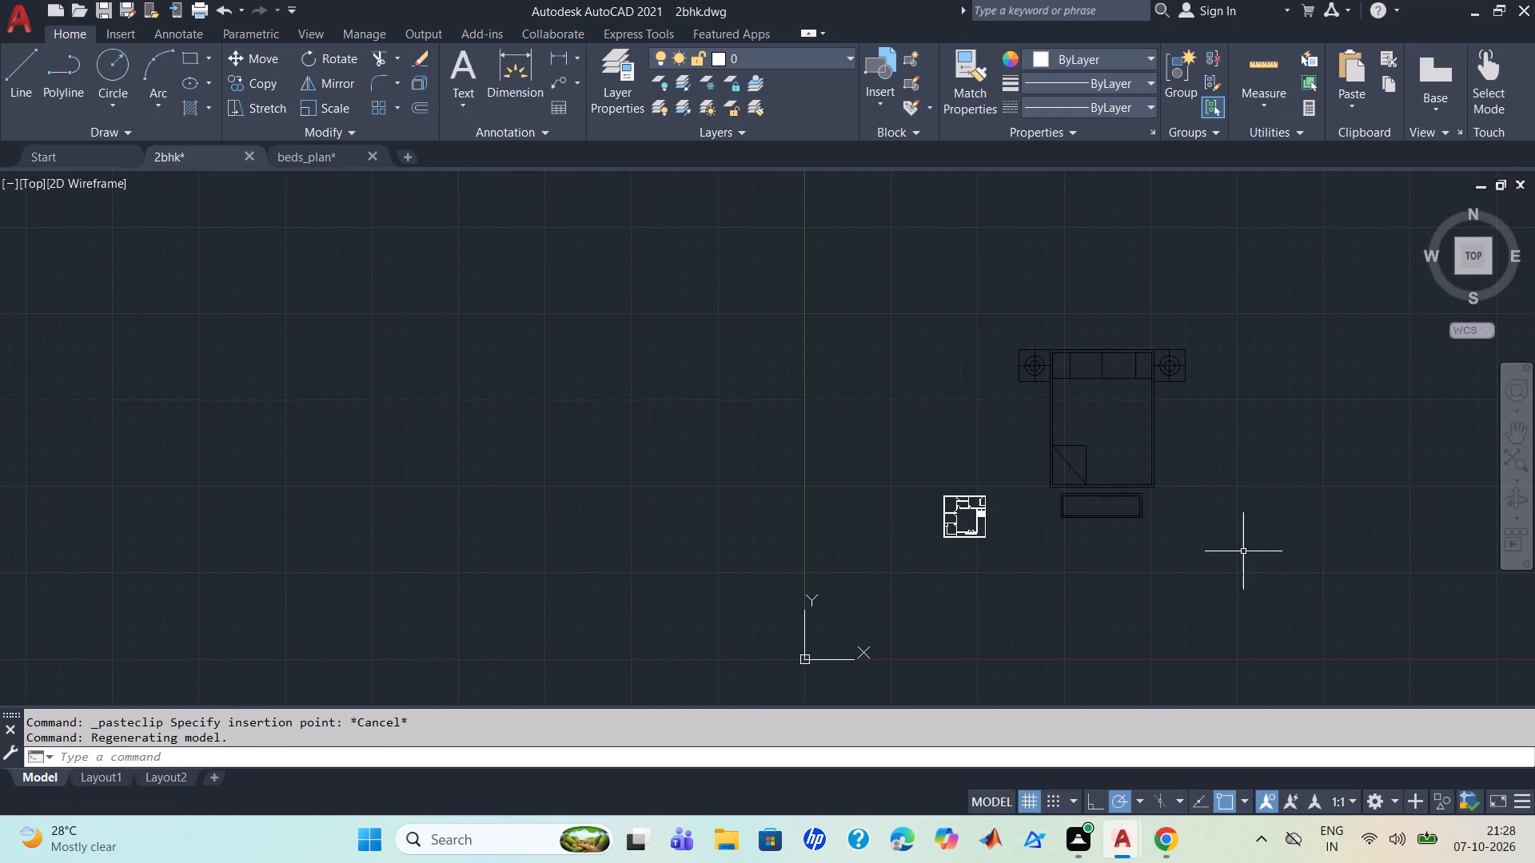
{"action": "left_click", "coordinate": [1239, 550]}
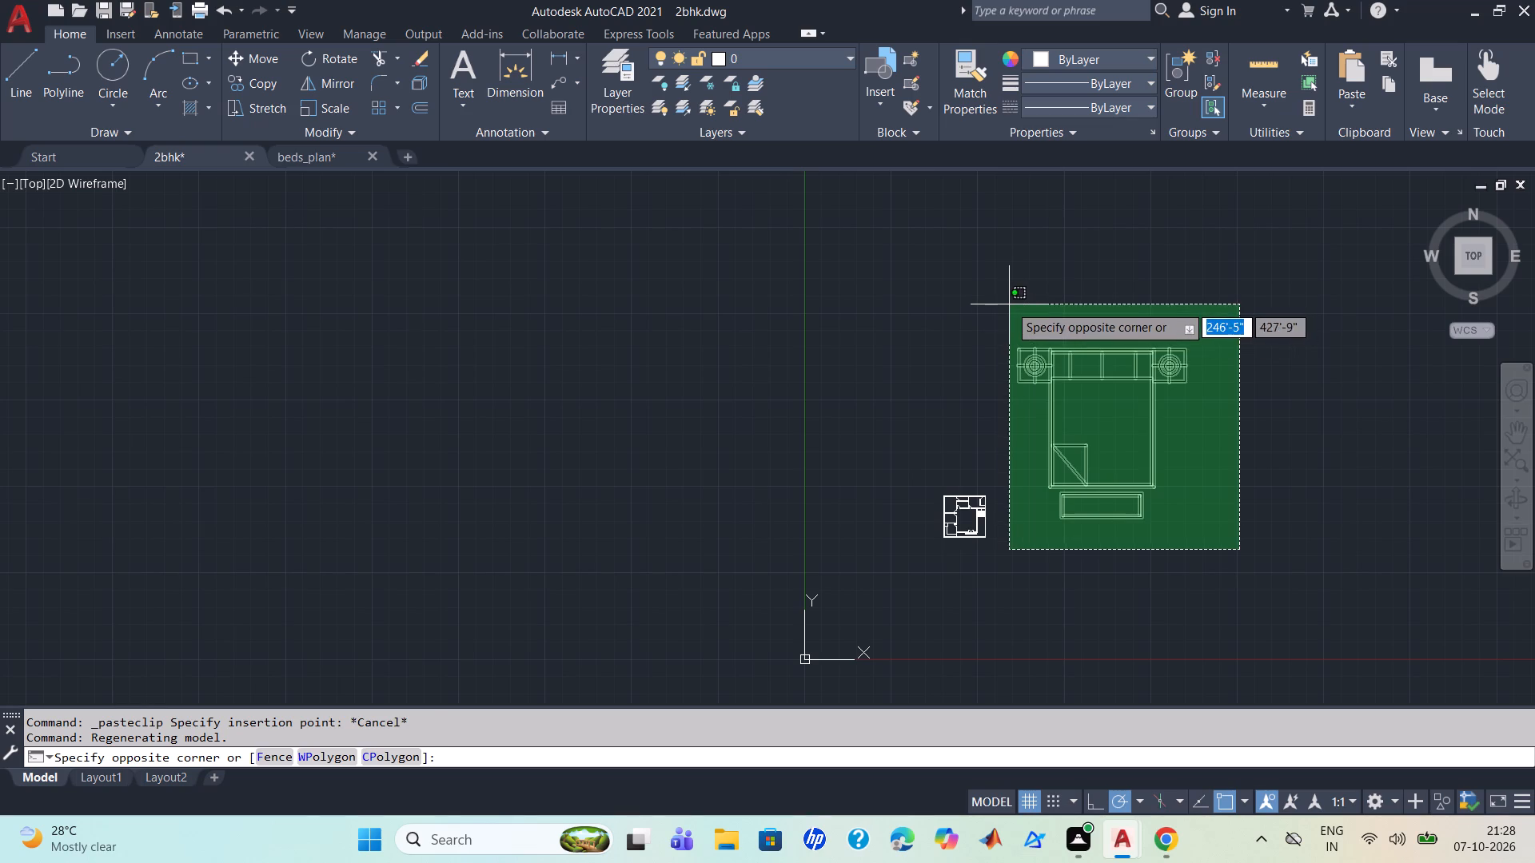
{"action": "left_click", "coordinate": [1010, 304]}
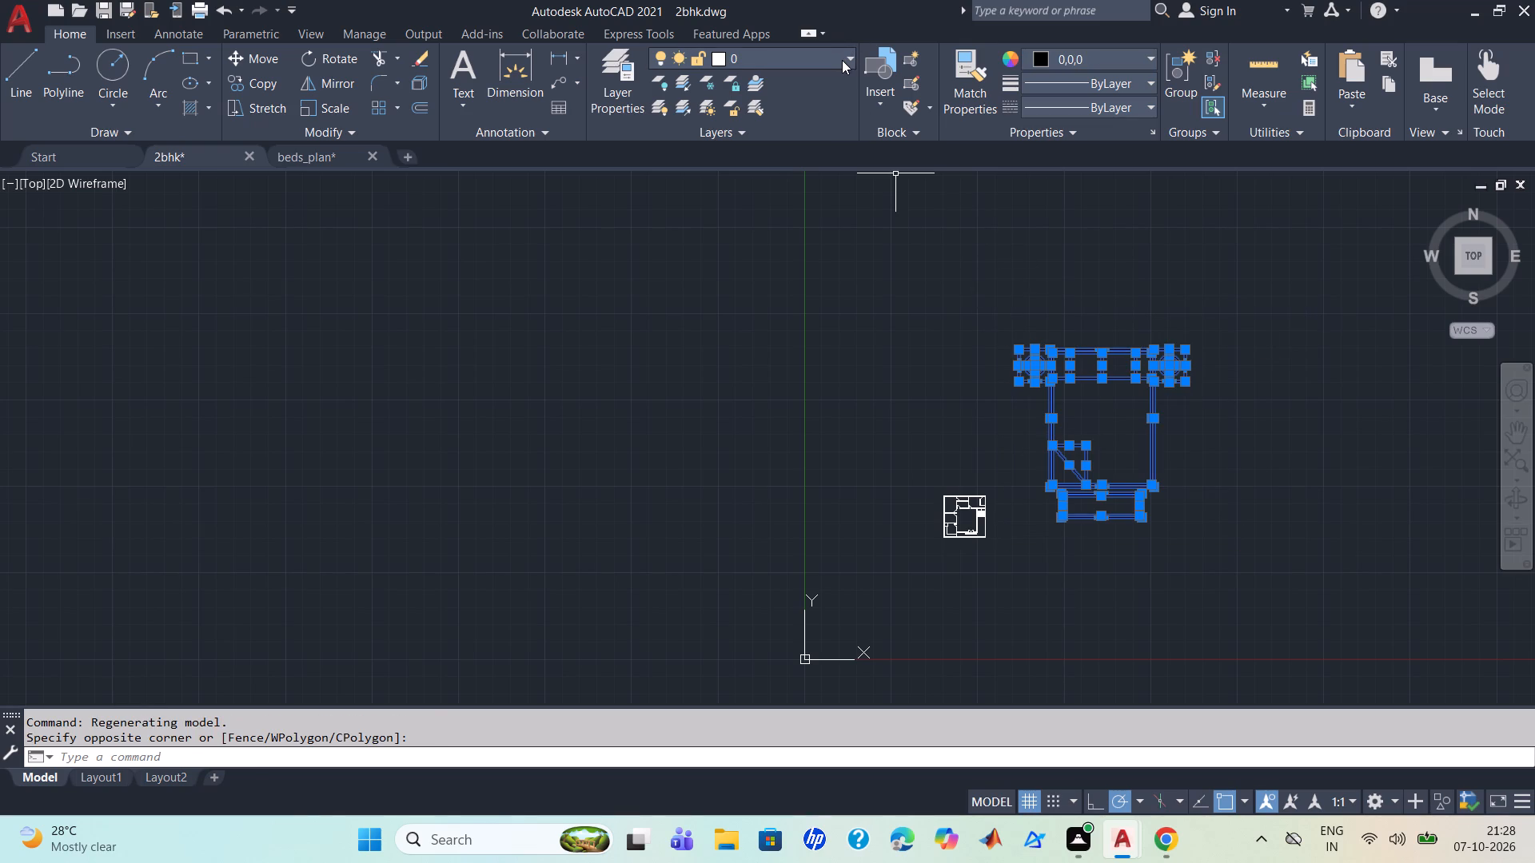
{"action": "left_click", "coordinate": [842, 60]}
{"action": "left_click", "coordinate": [815, 80]}
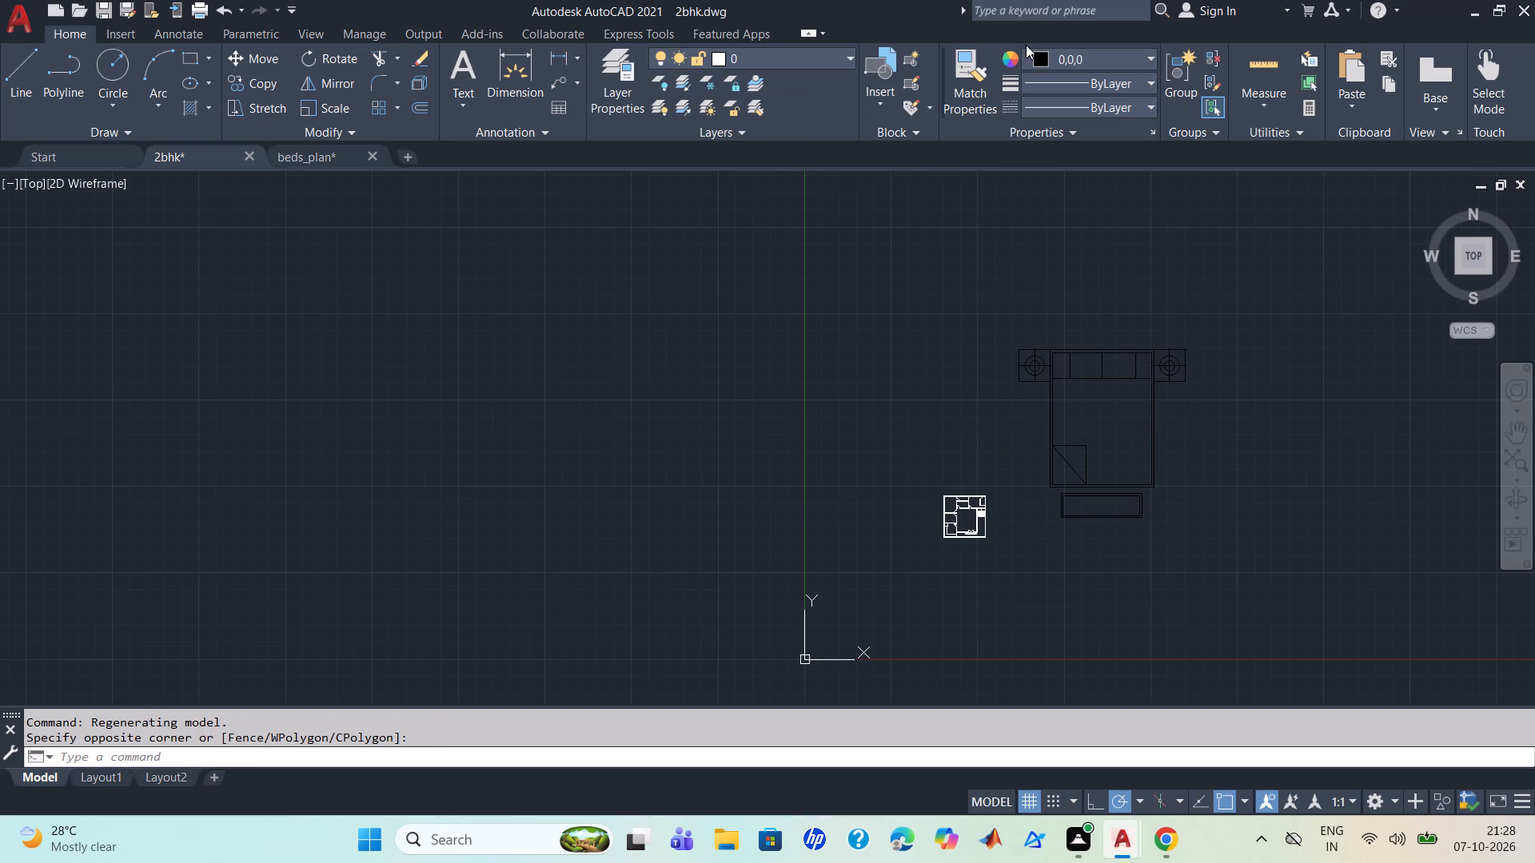
{"action": "left_click", "coordinate": [1142, 62]}
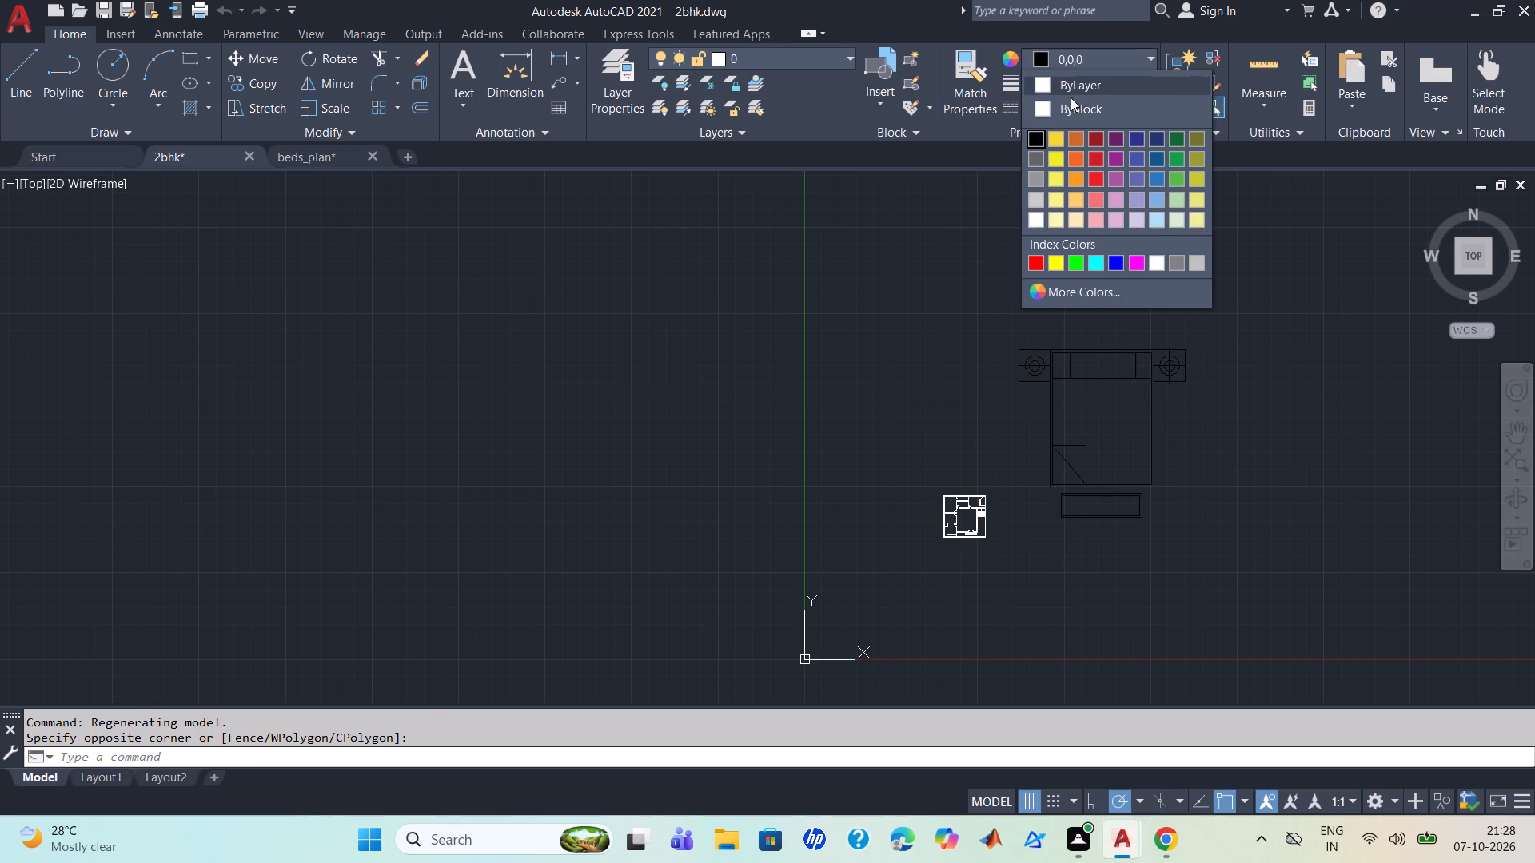
{"action": "left_click", "coordinate": [1043, 75]}
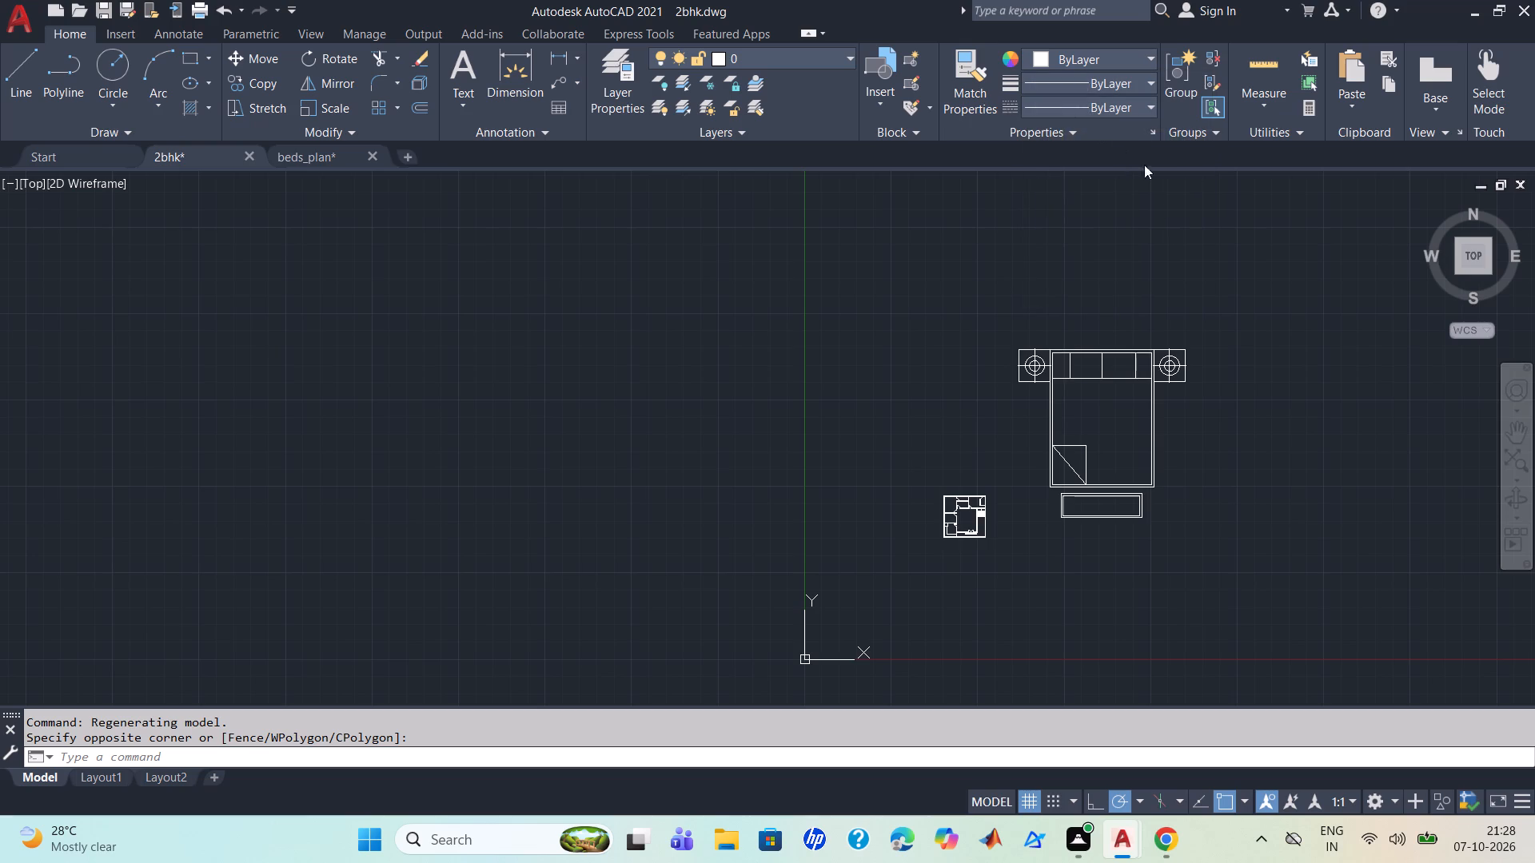
Scale the whole bed set down freehand about the centre of its foot bench, to a size that suits the plan's bedrooms.
{"action": "scroll", "coordinate": [1182, 218], "scroll_direction": "down", "scroll_amount": 2}
{"action": "scroll", "coordinate": [1182, 218], "scroll_direction": "up", "scroll_amount": 3}
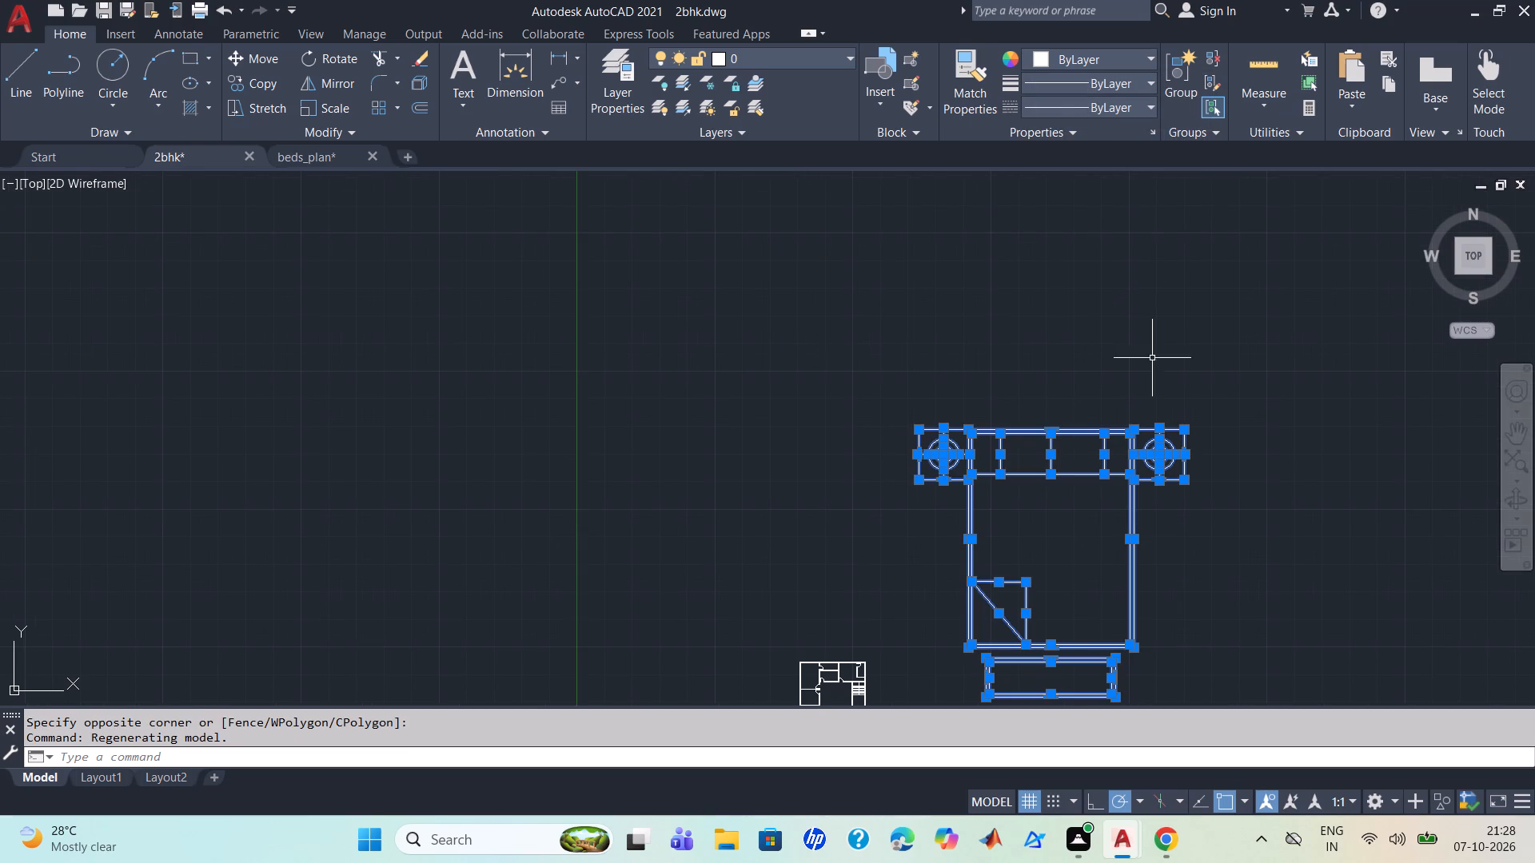
{"action": "scroll", "coordinate": [1168, 509], "scroll_direction": "down", "scroll_amount": 1}
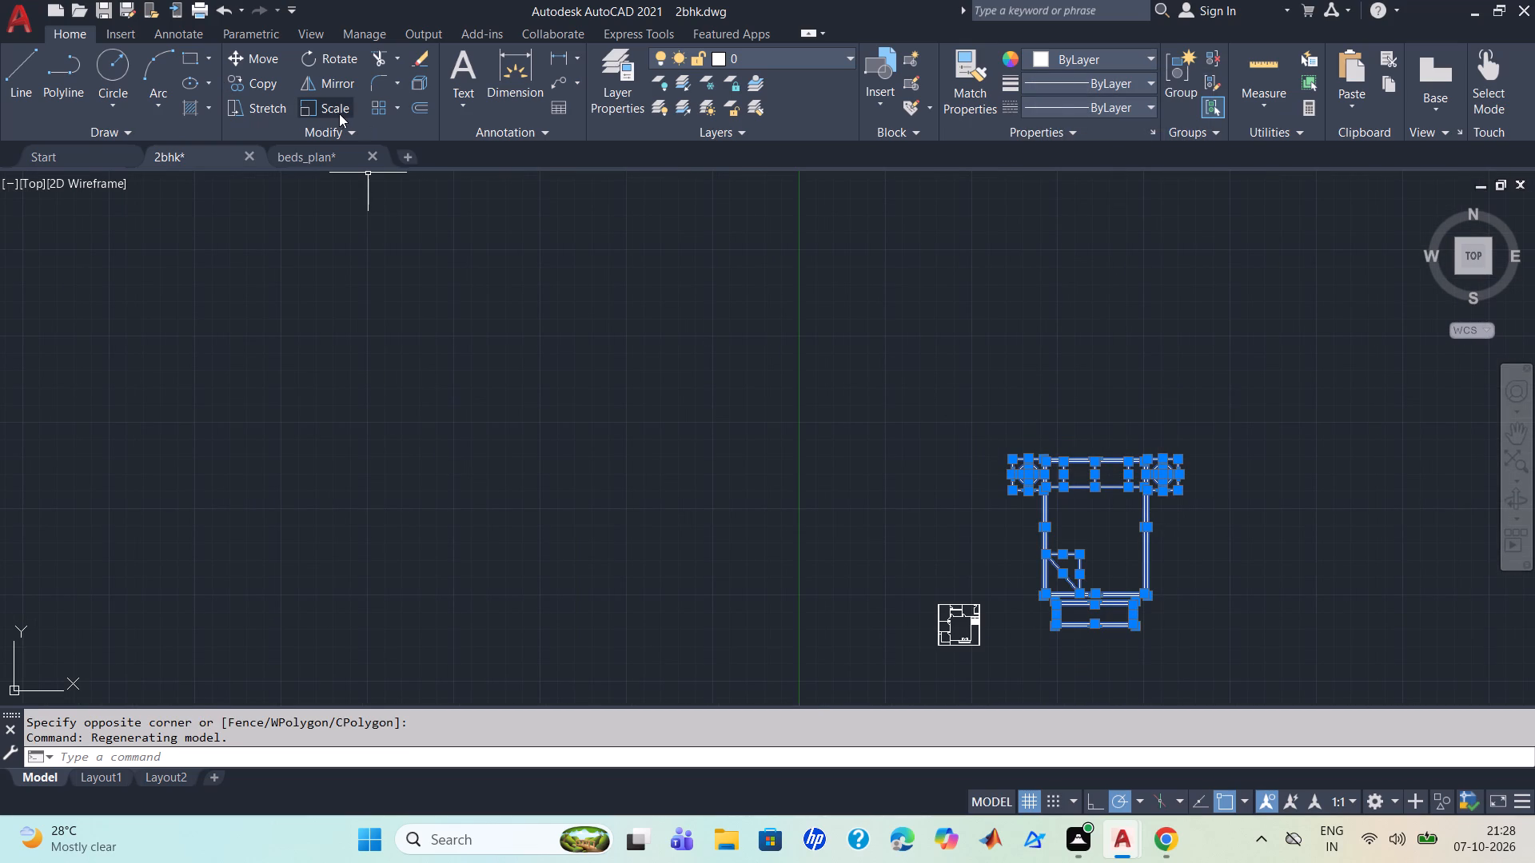
{"action": "left_click", "coordinate": [337, 113]}
{"action": "scroll", "coordinate": [1058, 507], "scroll_direction": "up", "scroll_amount": 1}
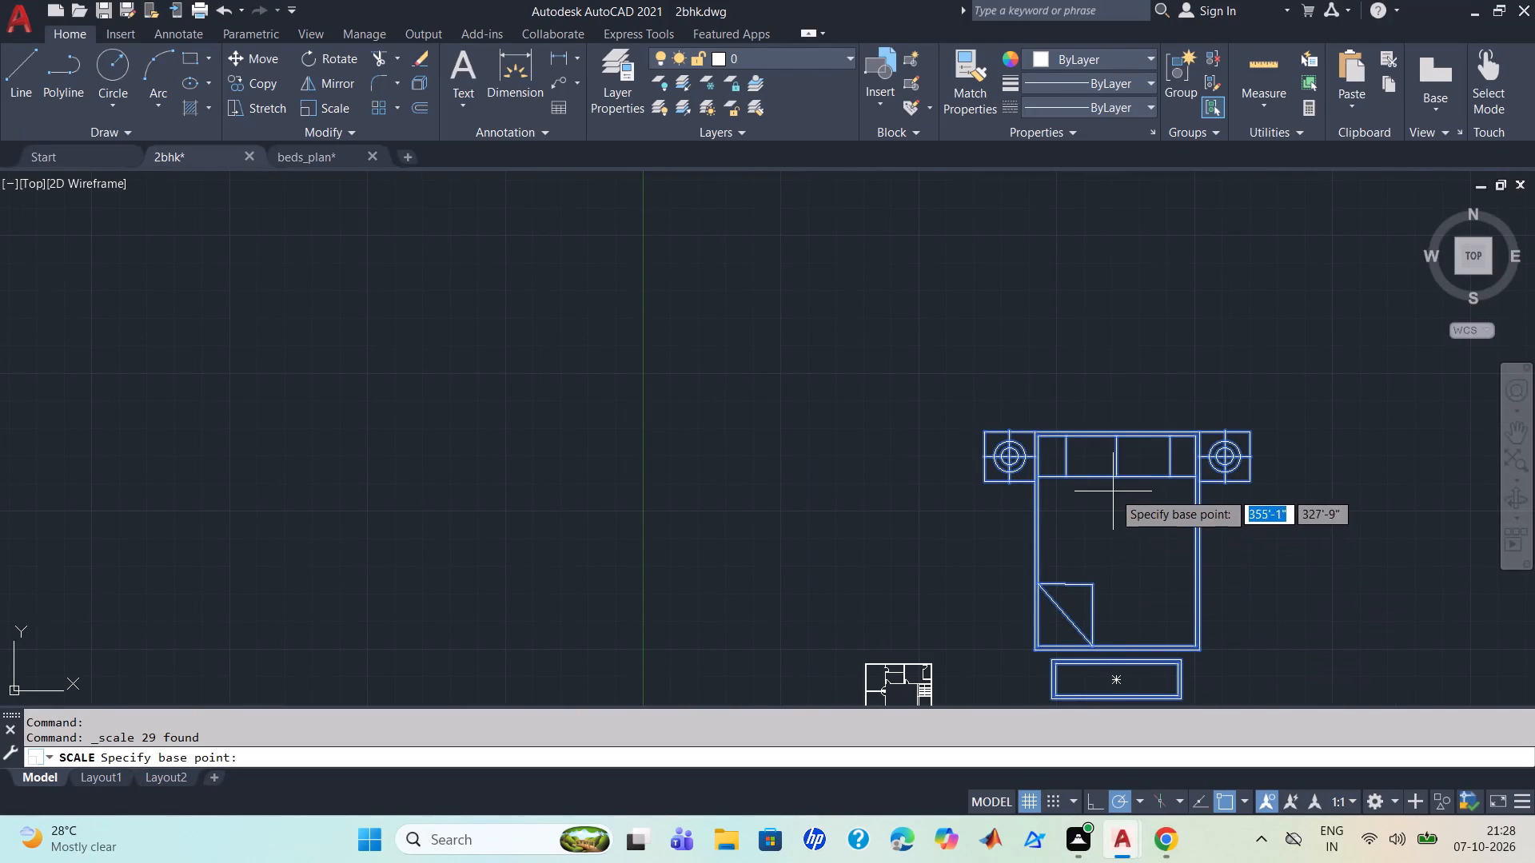
{"action": "left_click", "coordinate": [1114, 679]}
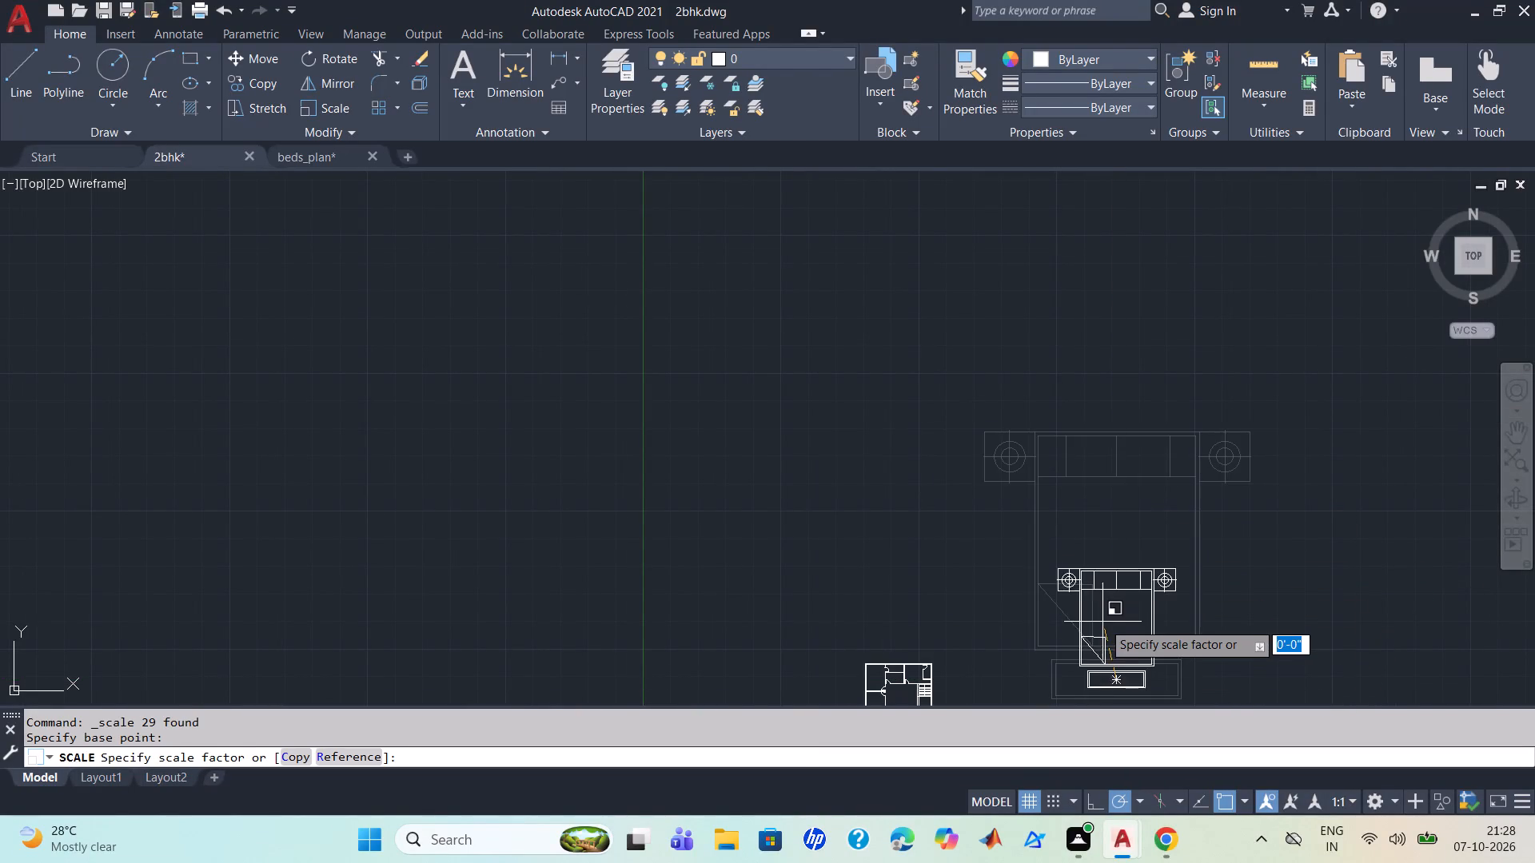
{"action": "scroll", "coordinate": [1102, 649], "scroll_direction": "down", "scroll_amount": 3}
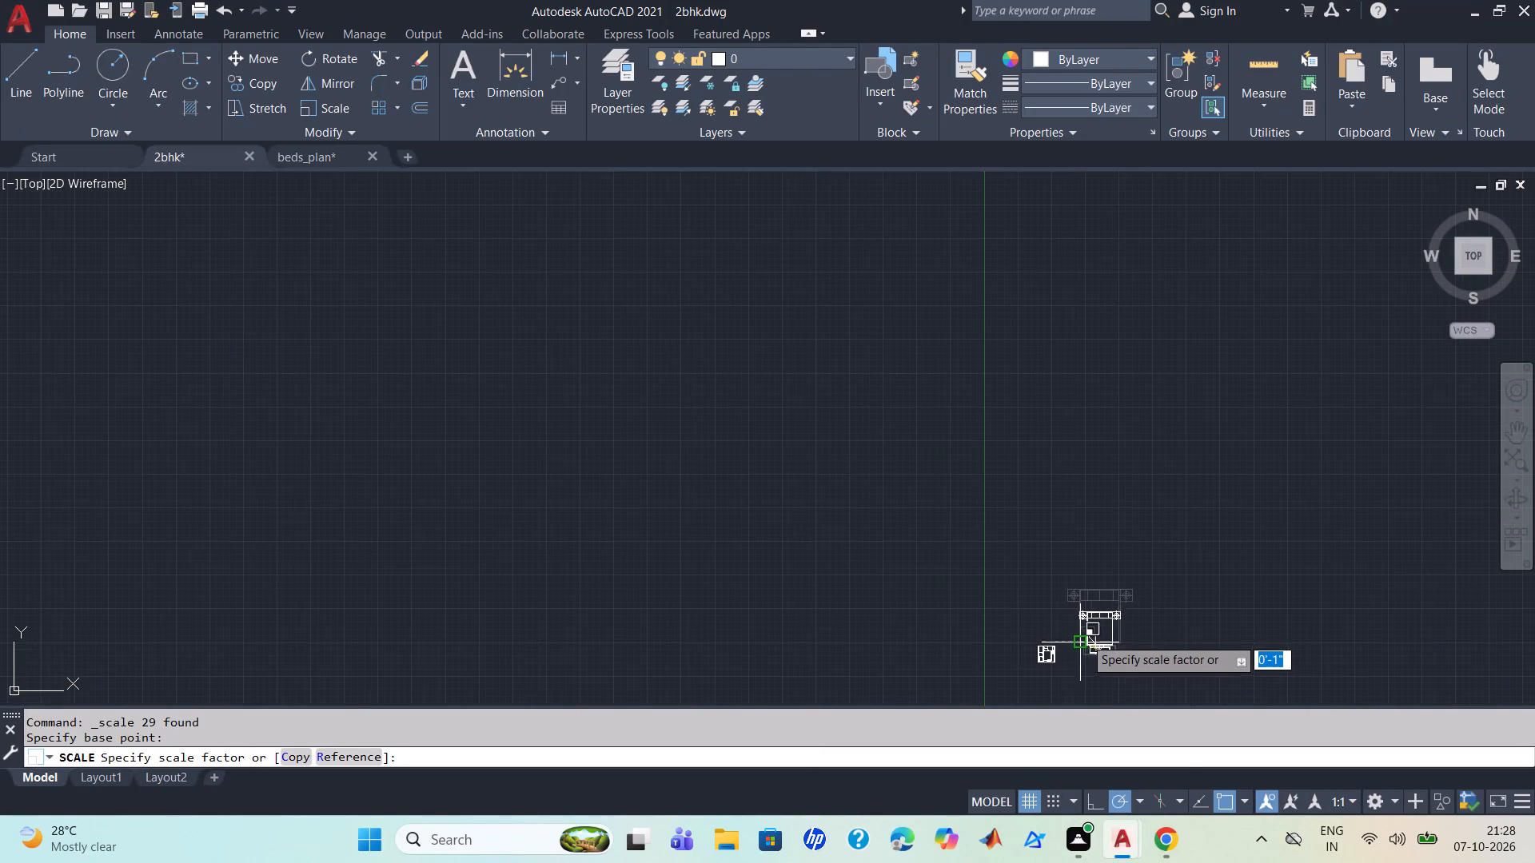
{"action": "scroll", "coordinate": [1096, 677], "scroll_direction": "down", "scroll_amount": 2}
{"action": "scroll", "coordinate": [1079, 670], "scroll_direction": "up", "scroll_amount": 4}
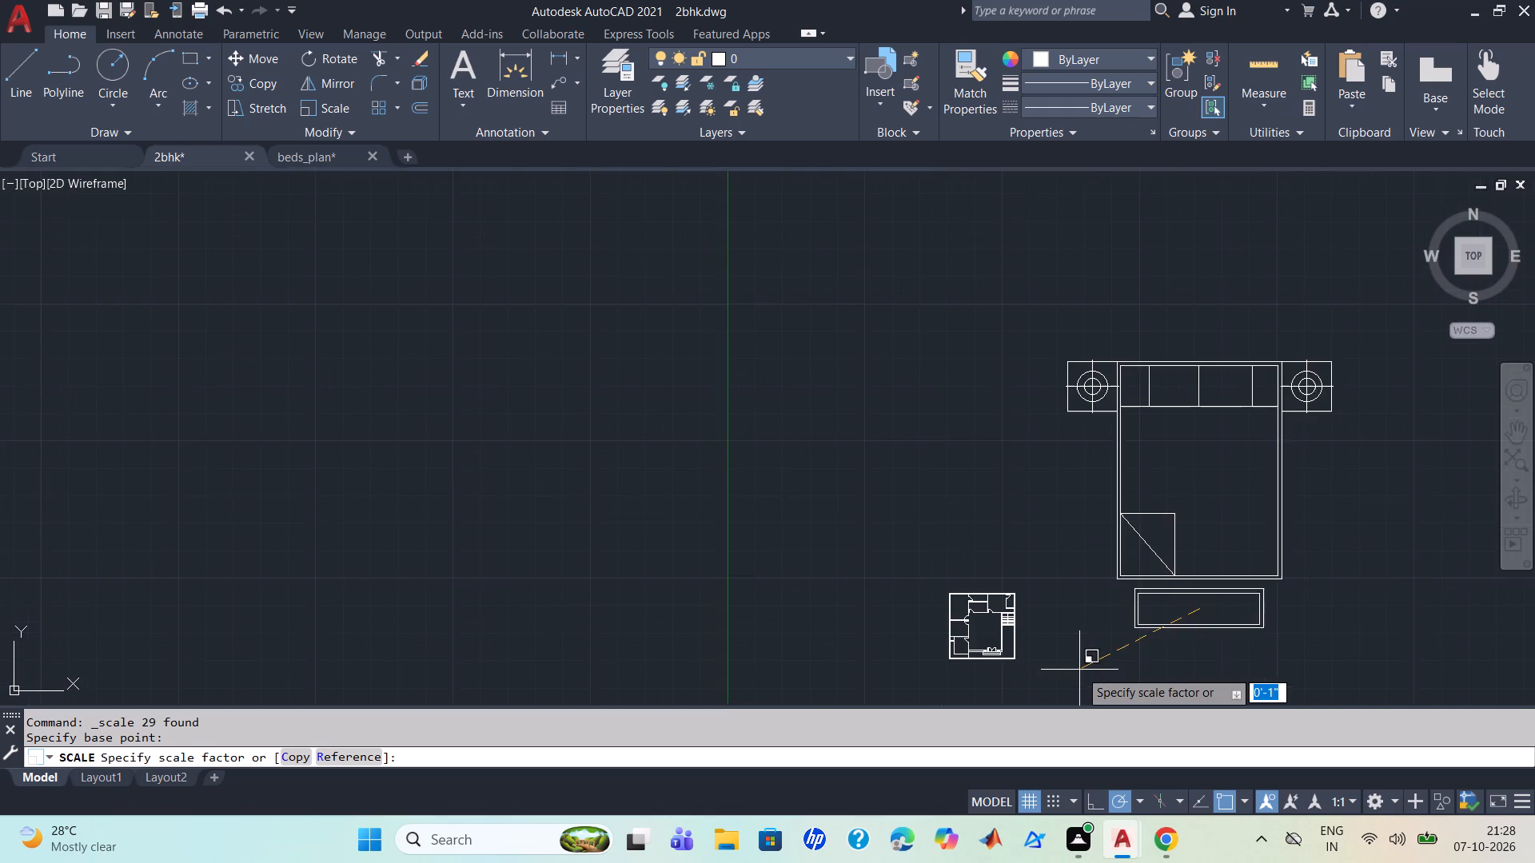
{"action": "scroll", "coordinate": [1055, 653], "scroll_direction": "up", "scroll_amount": 3}
{"action": "scroll", "coordinate": [1120, 643], "scroll_direction": "down", "scroll_amount": 2}
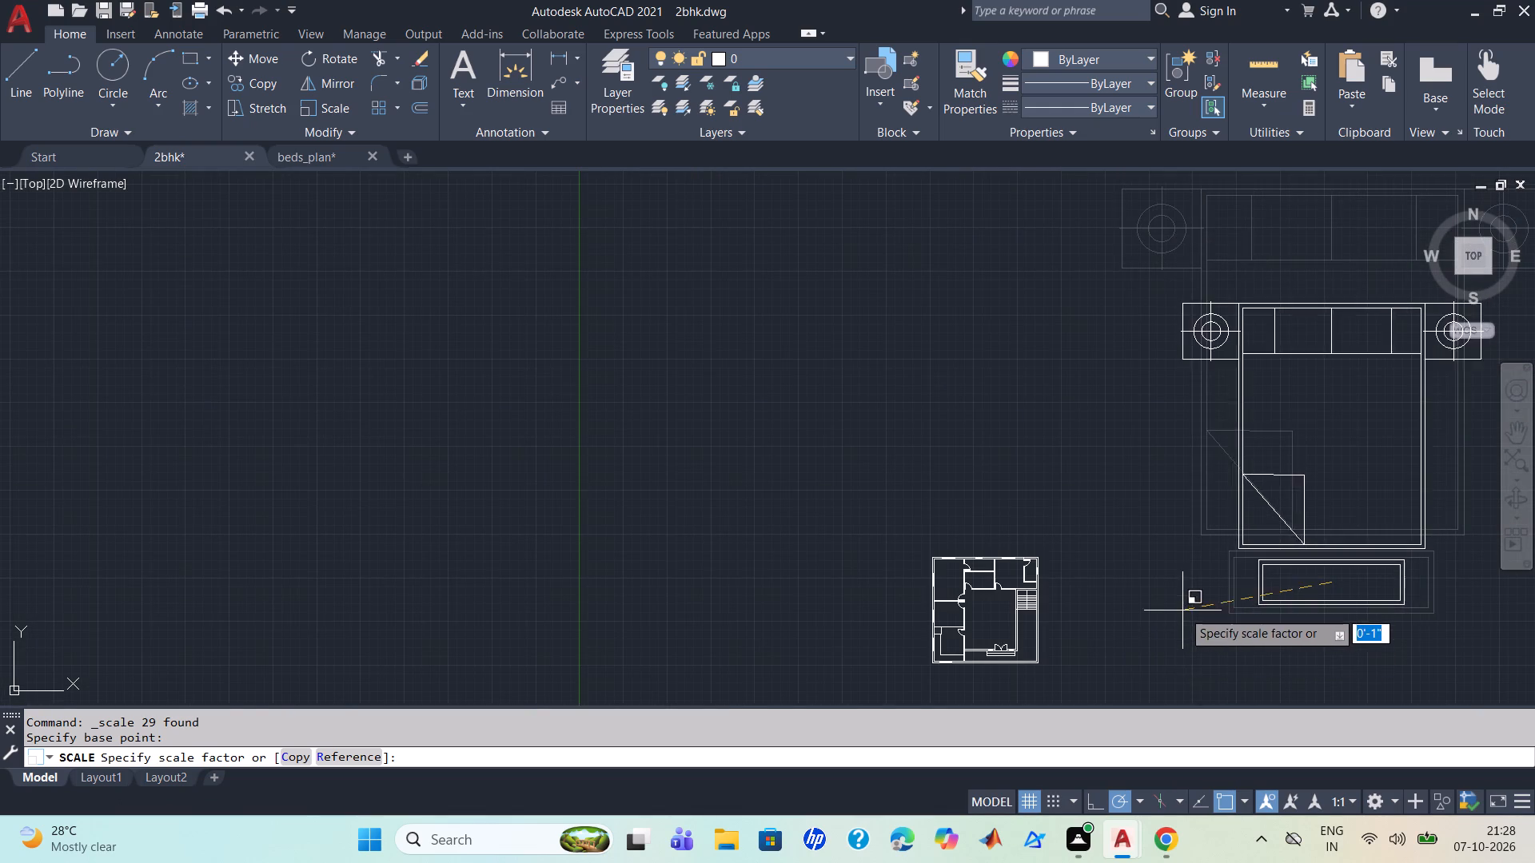
{"action": "left_click", "coordinate": [1323, 571]}
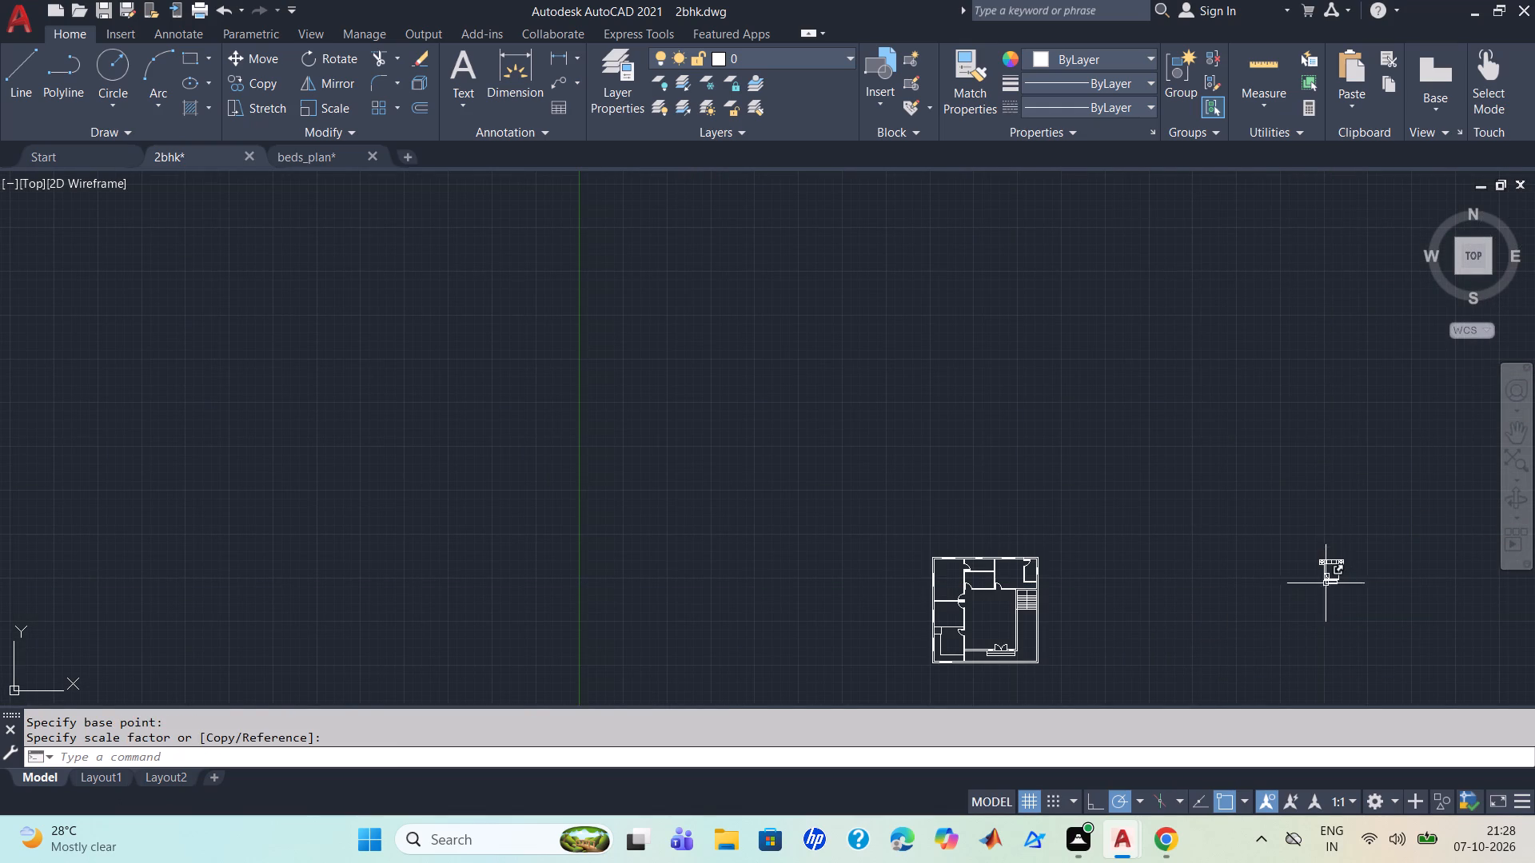
Move the reduced bed set close to the floor plan, just outside its east wall.
{"action": "scroll", "coordinate": [1338, 623], "scroll_direction": "up", "scroll_amount": 3}
{"action": "scroll", "coordinate": [1224, 591], "scroll_direction": "down", "scroll_amount": 2}
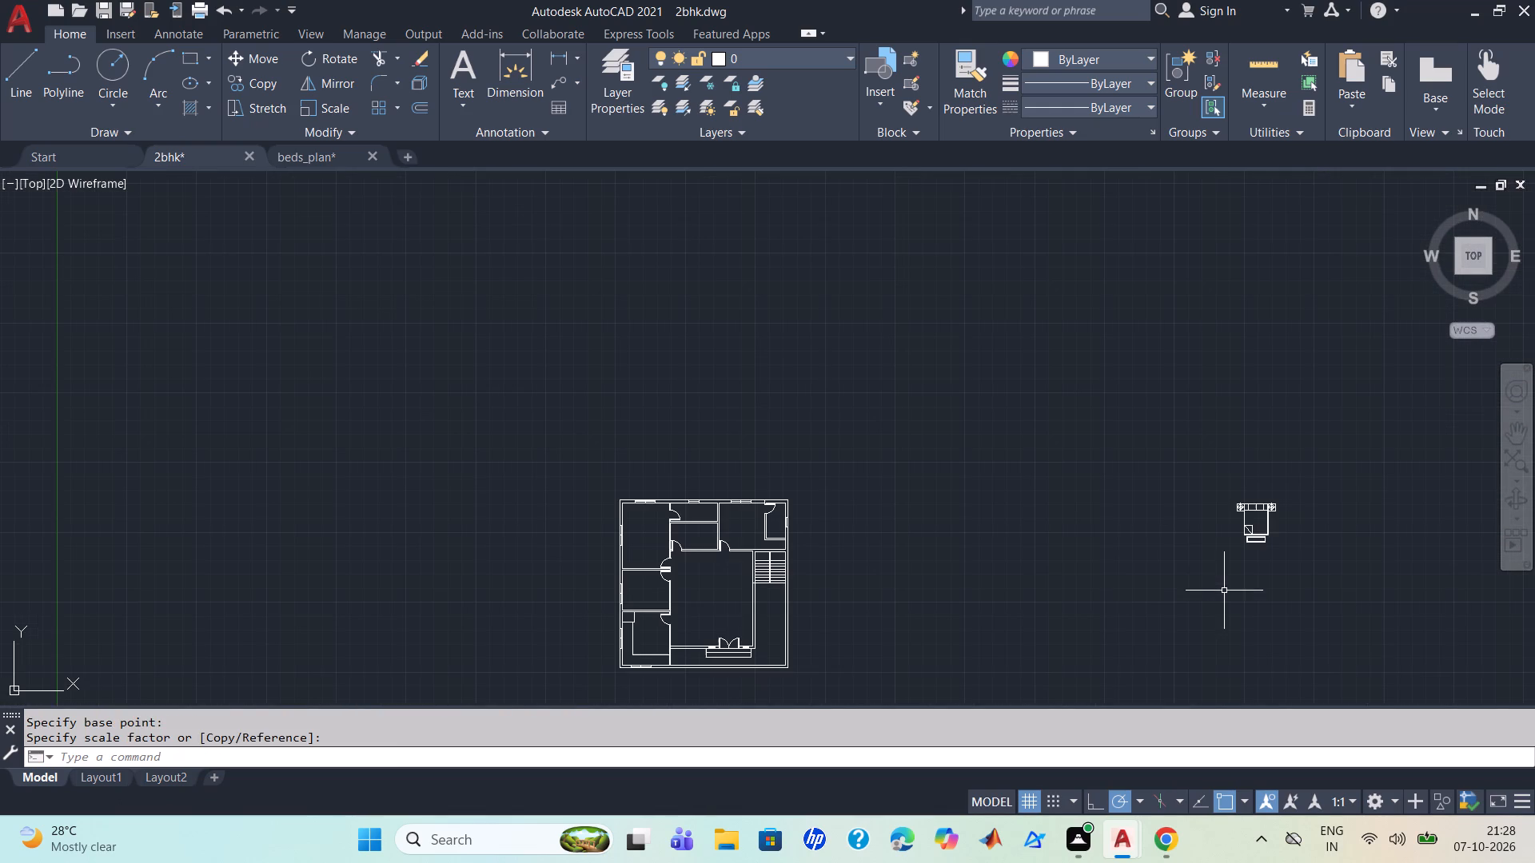
{"action": "middle_click_drag", "start_coordinate": [1338, 589], "coordinate": [1330, 583]}
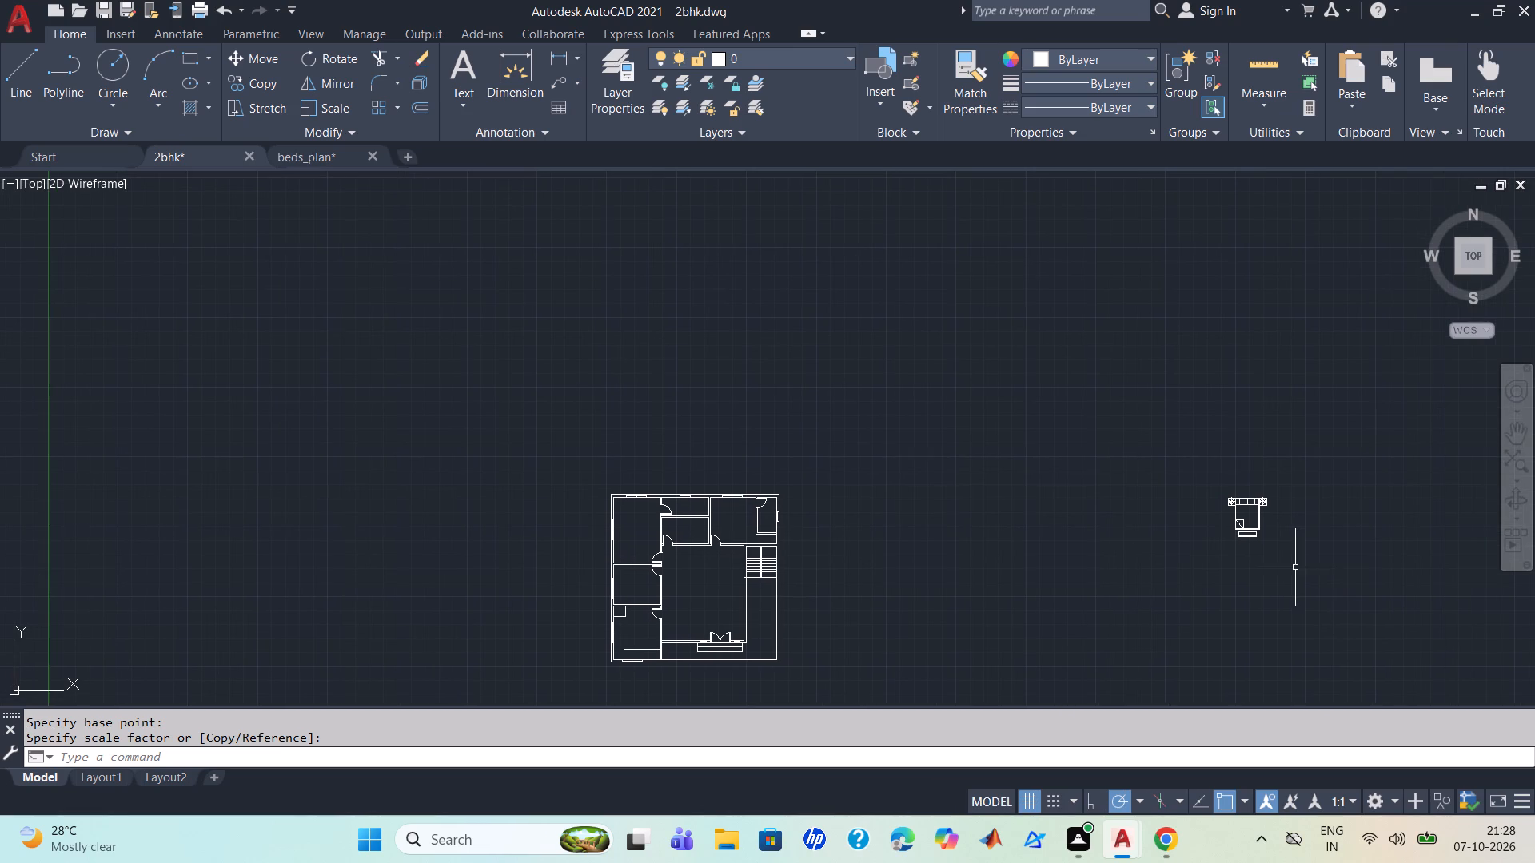
{"action": "left_click", "coordinate": [1289, 564]}
{"action": "left_click", "coordinate": [1162, 463]}
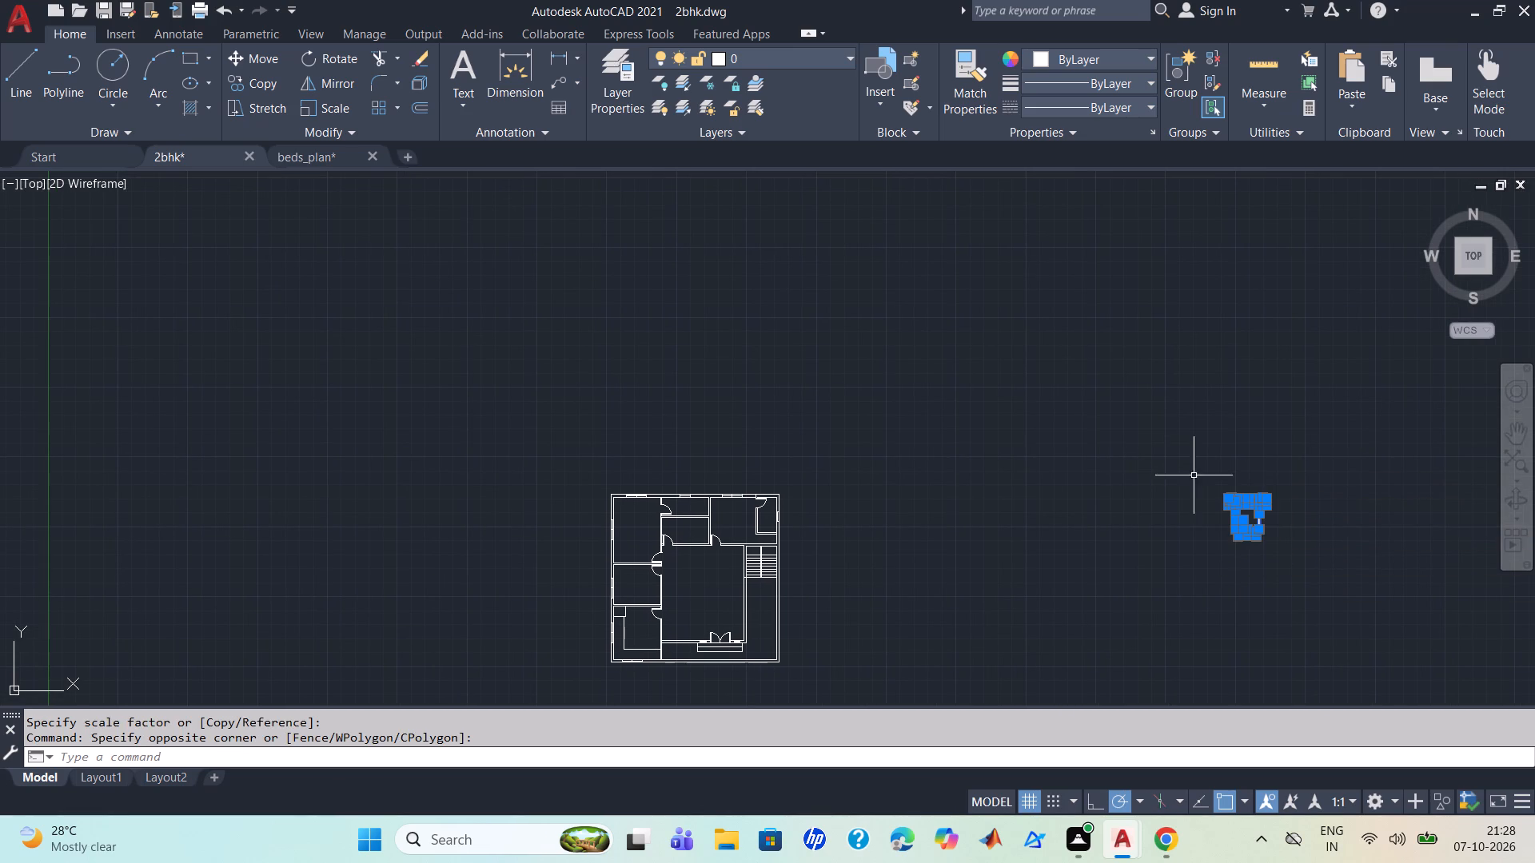
{"action": "key", "text": "m"}
{"action": "key", "text": "Return"}
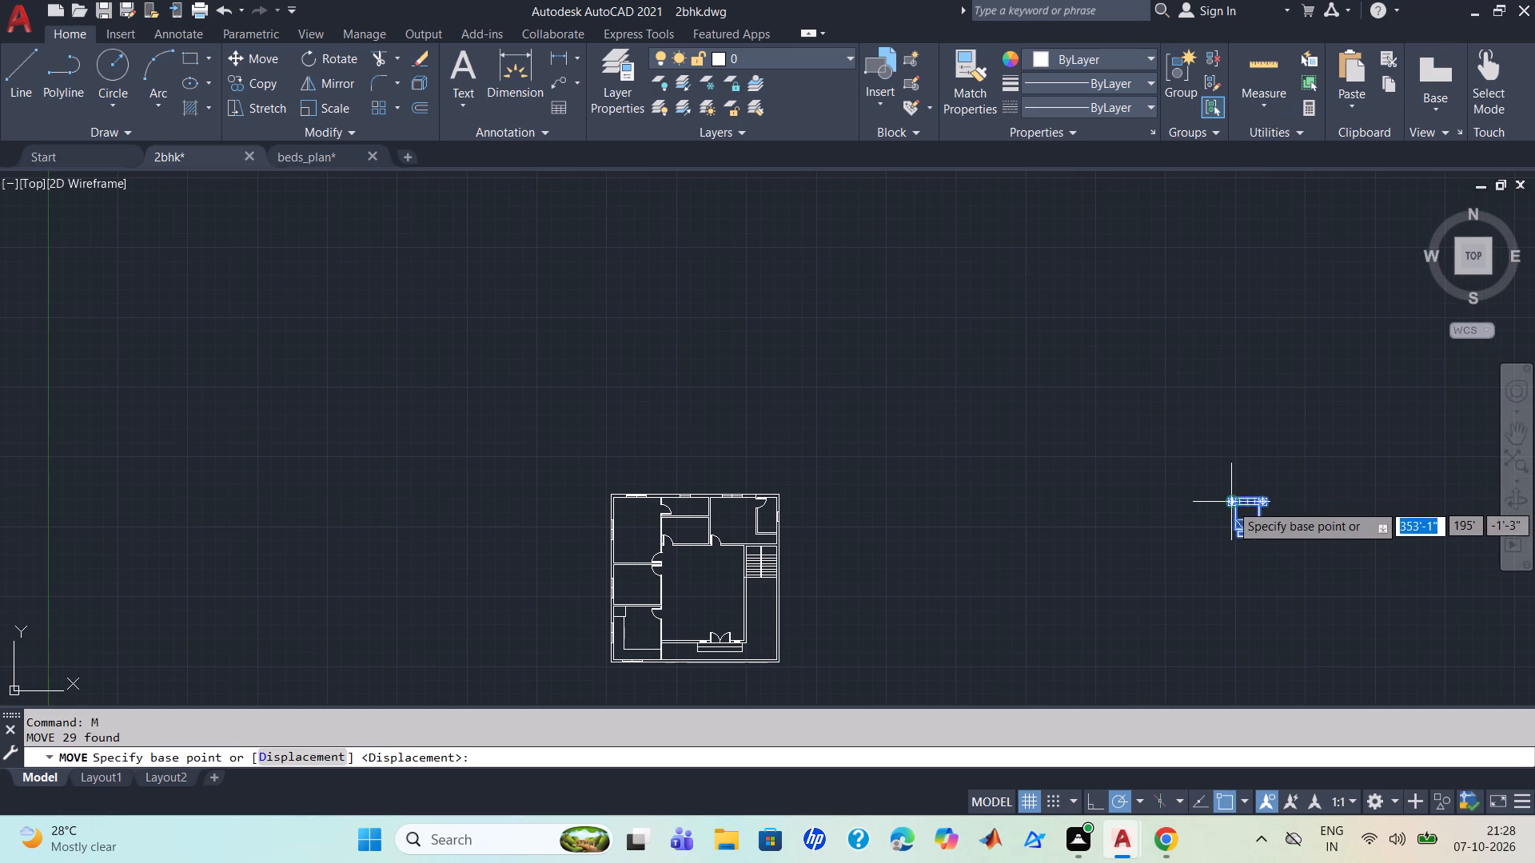
{"action": "left_click", "coordinate": [1242, 510]}
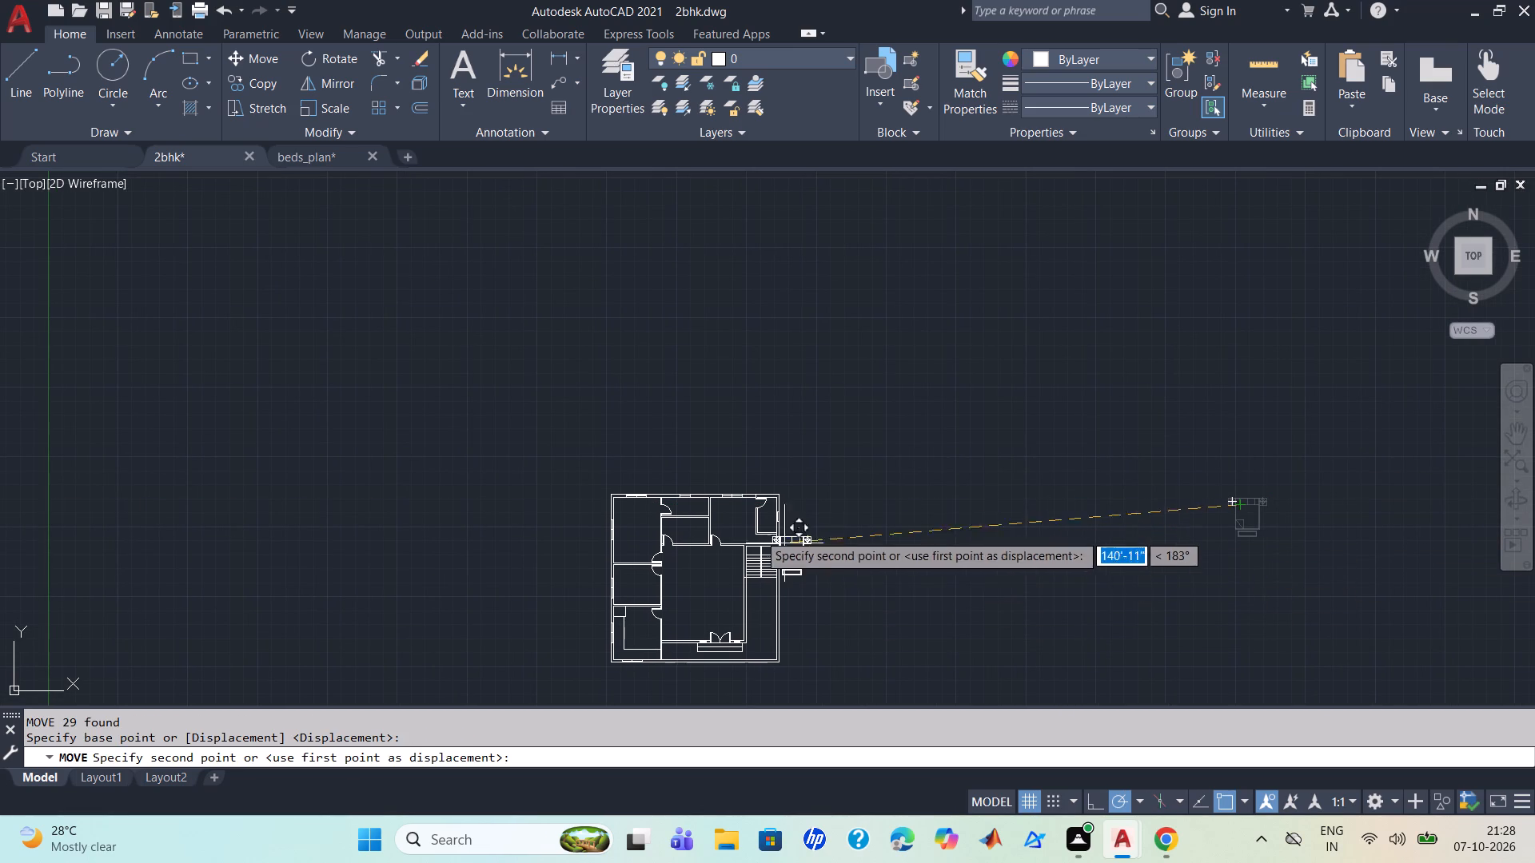
{"action": "left_click", "coordinate": [840, 524]}
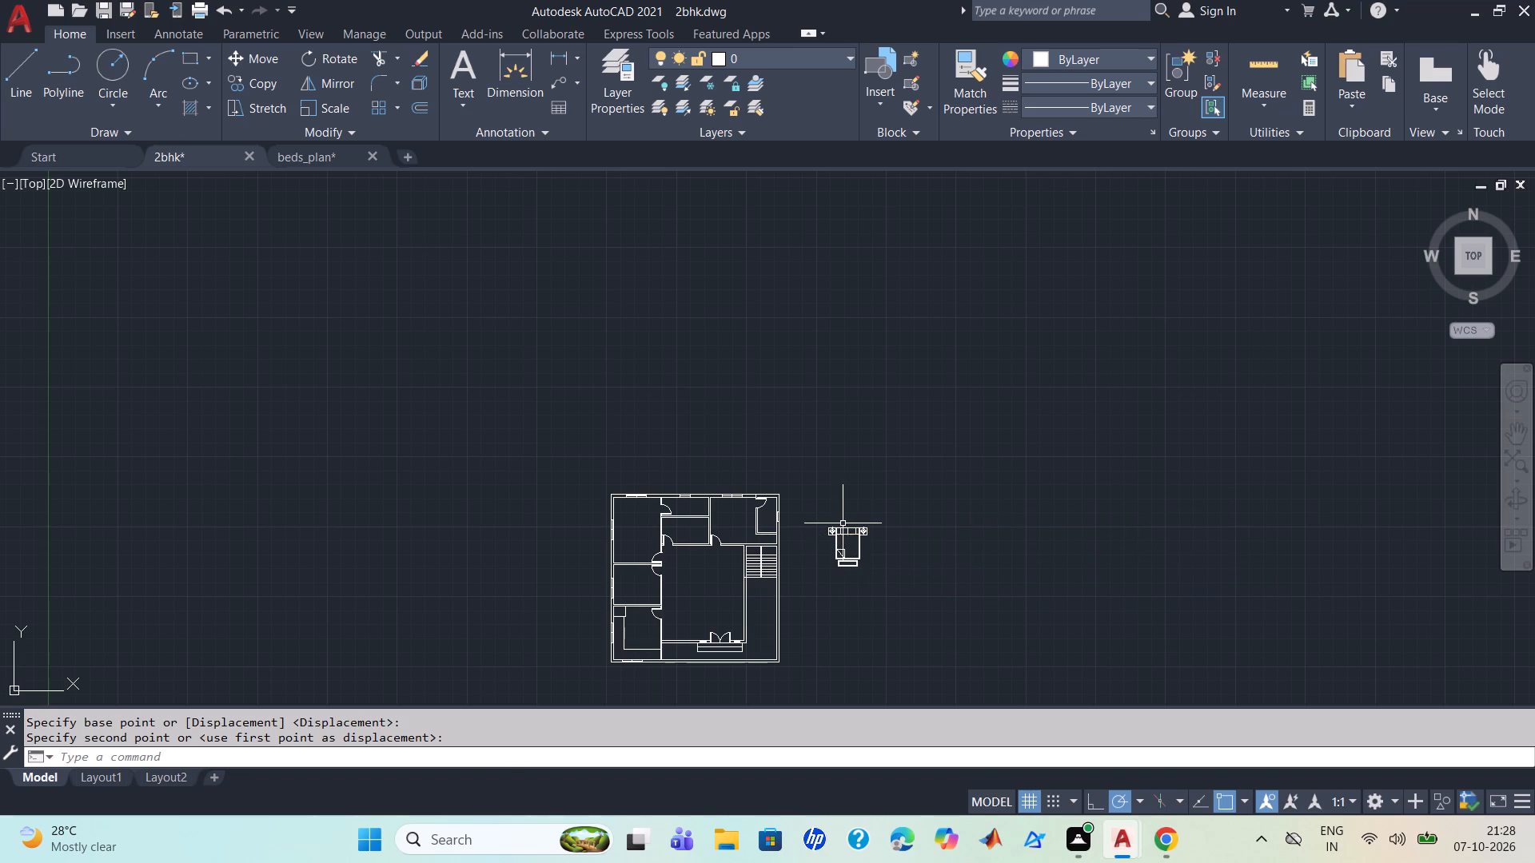
Mirror the bed set about a line at about 136° starting about 9'-6" east of its bedside table, keeping the source objects.
{"action": "scroll", "coordinate": [857, 518], "scroll_direction": "up", "scroll_amount": 2}
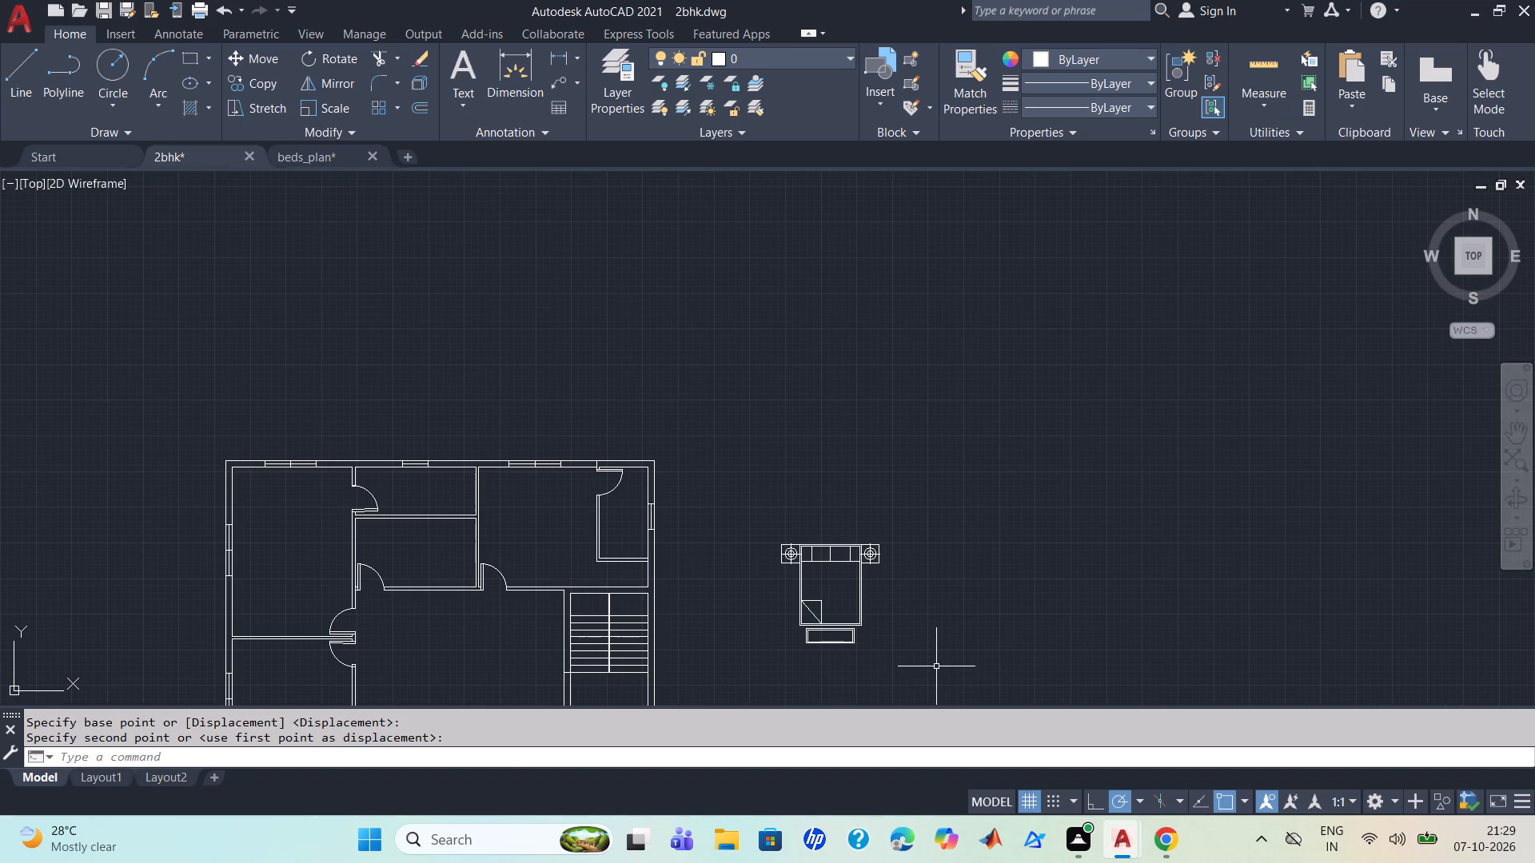
{"action": "type", "text": "mi"}
{"action": "key", "text": "Return"}
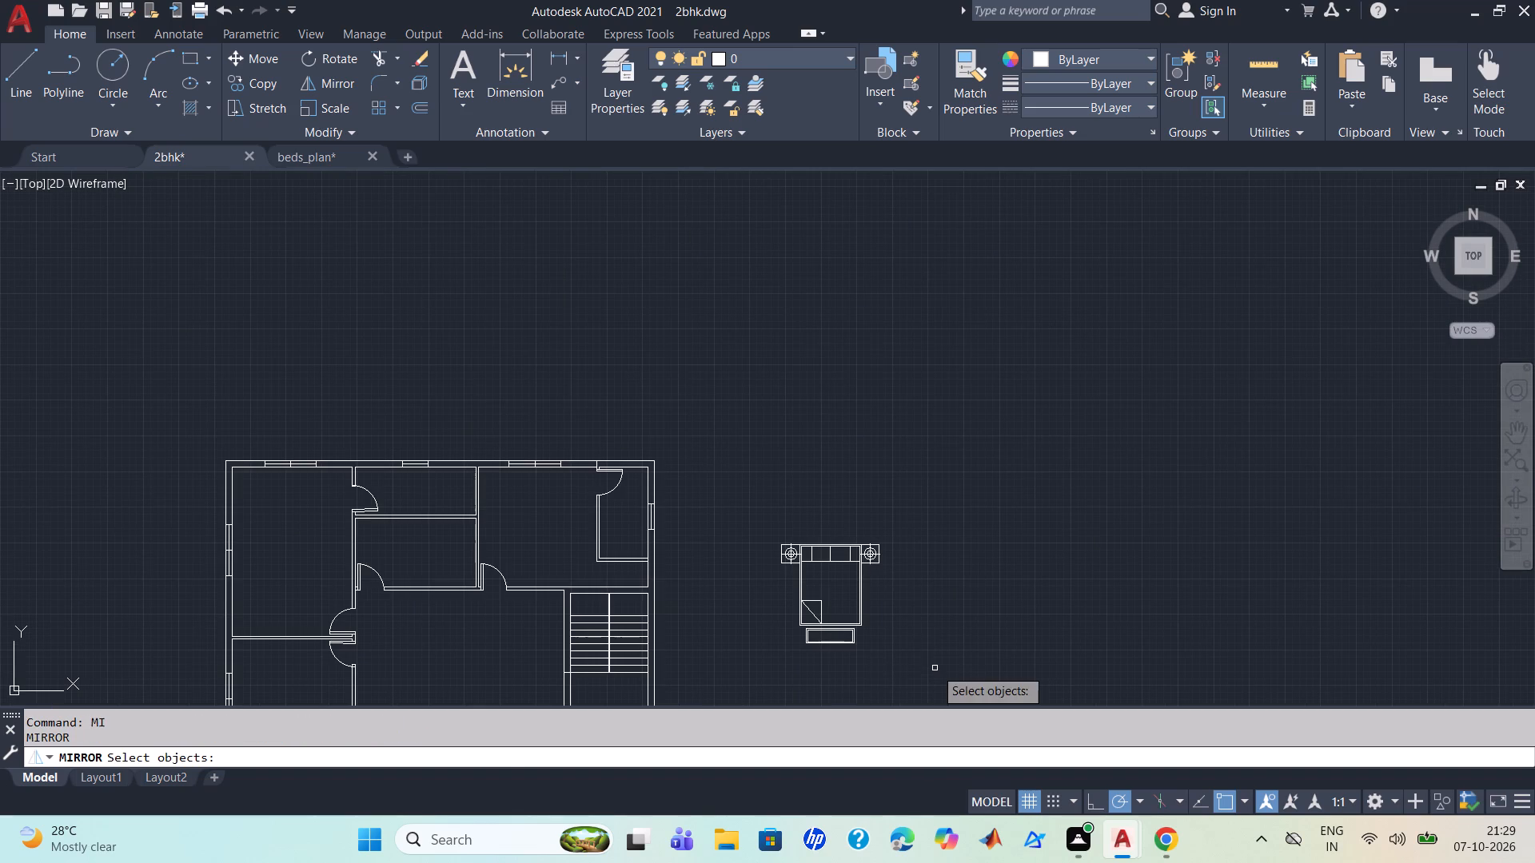
{"action": "left_click", "coordinate": [931, 675]}
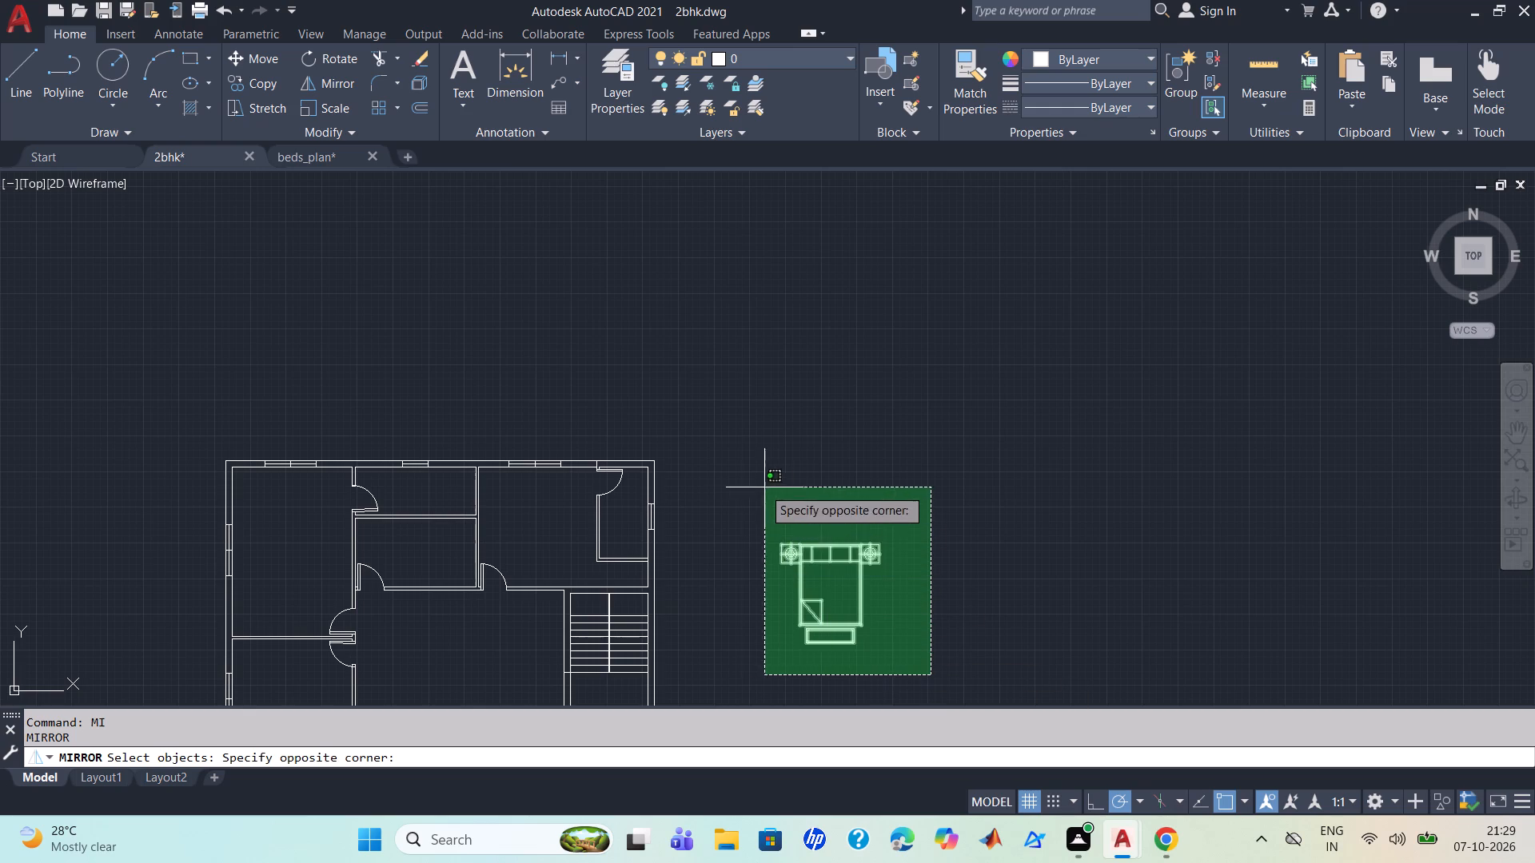
{"action": "left_click", "coordinate": [741, 513]}
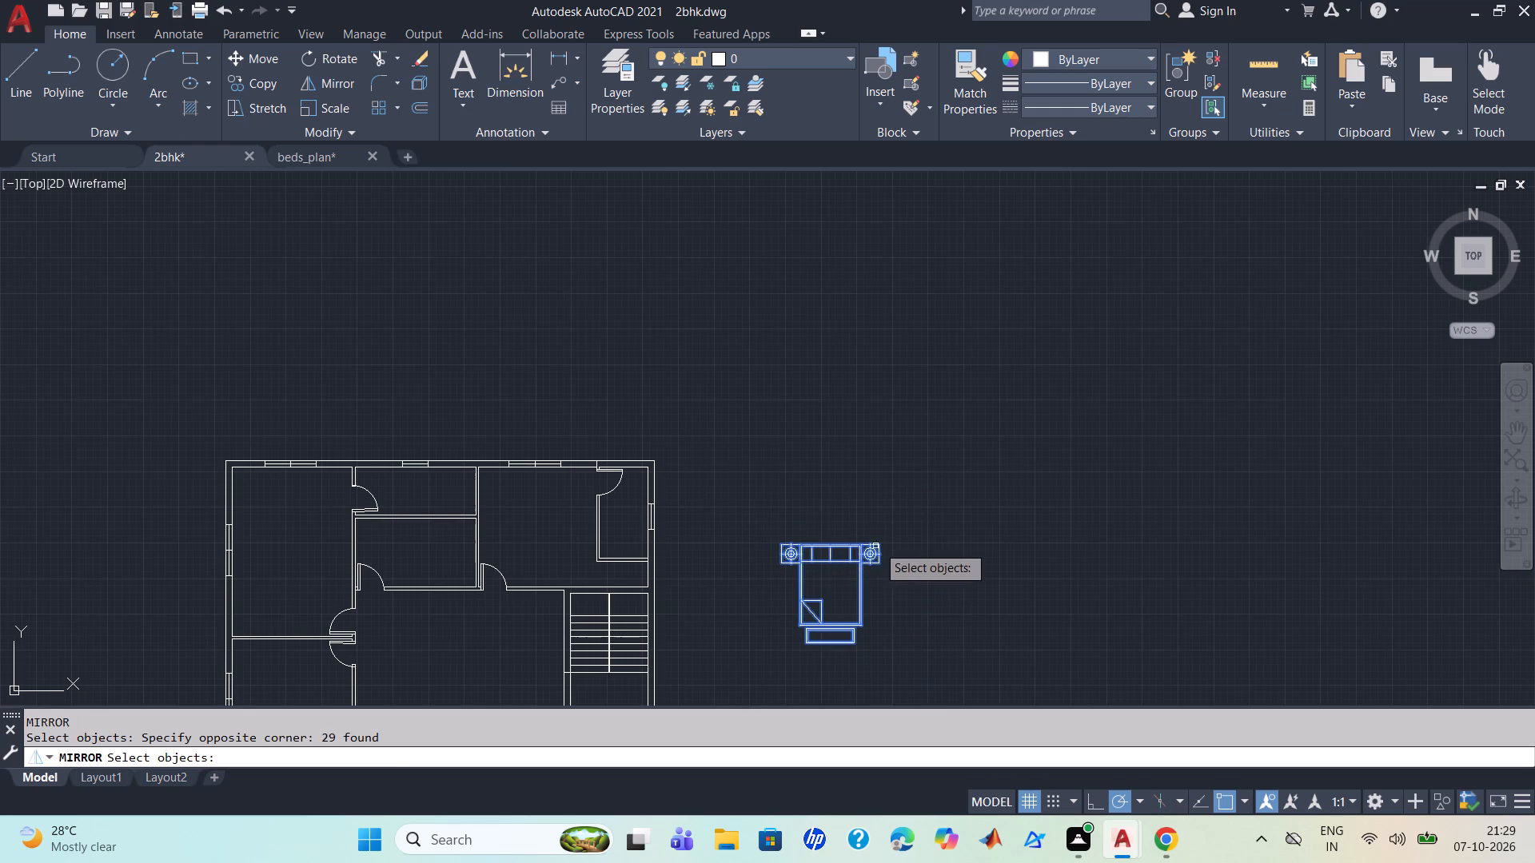
{"action": "key", "text": "Return"}
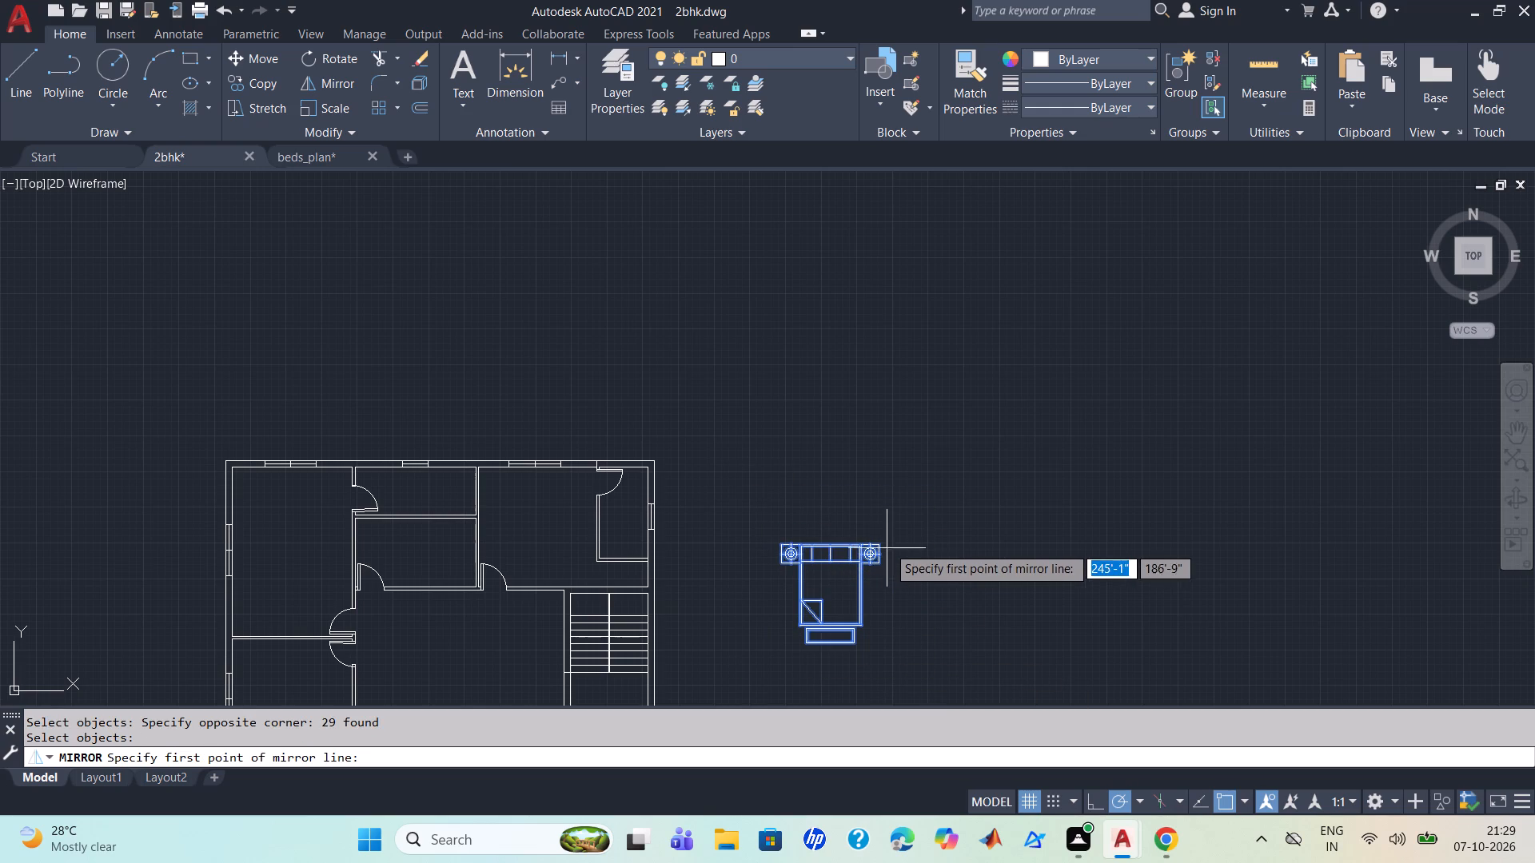
{"action": "left_click", "coordinate": [961, 547]}
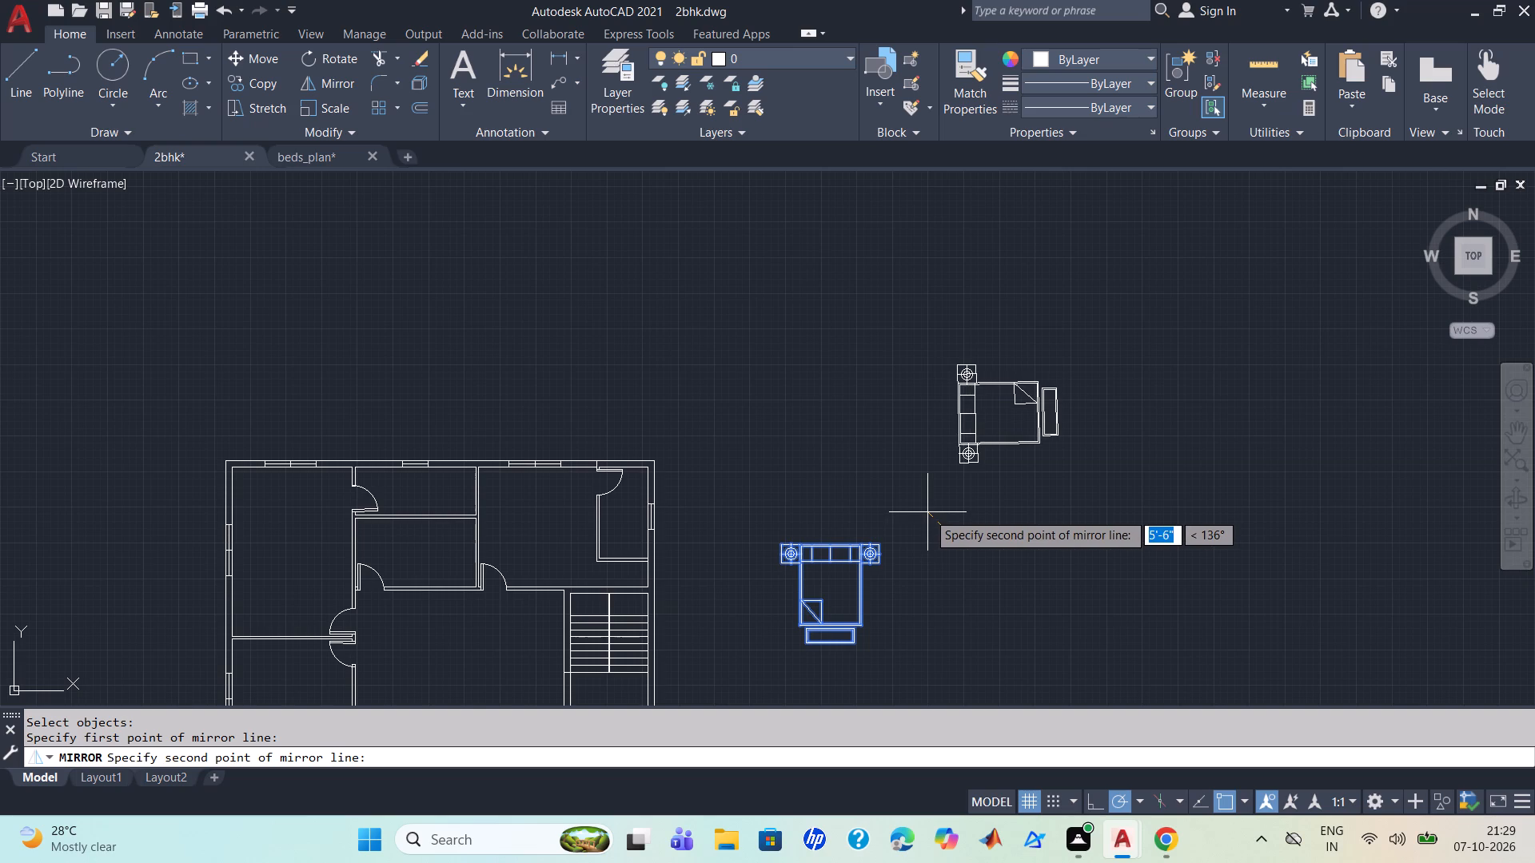
{"action": "left_click", "coordinate": [927, 512]}
{"action": "left_click_drag", "start_coordinate": [973, 585], "coordinate": [972, 584]}
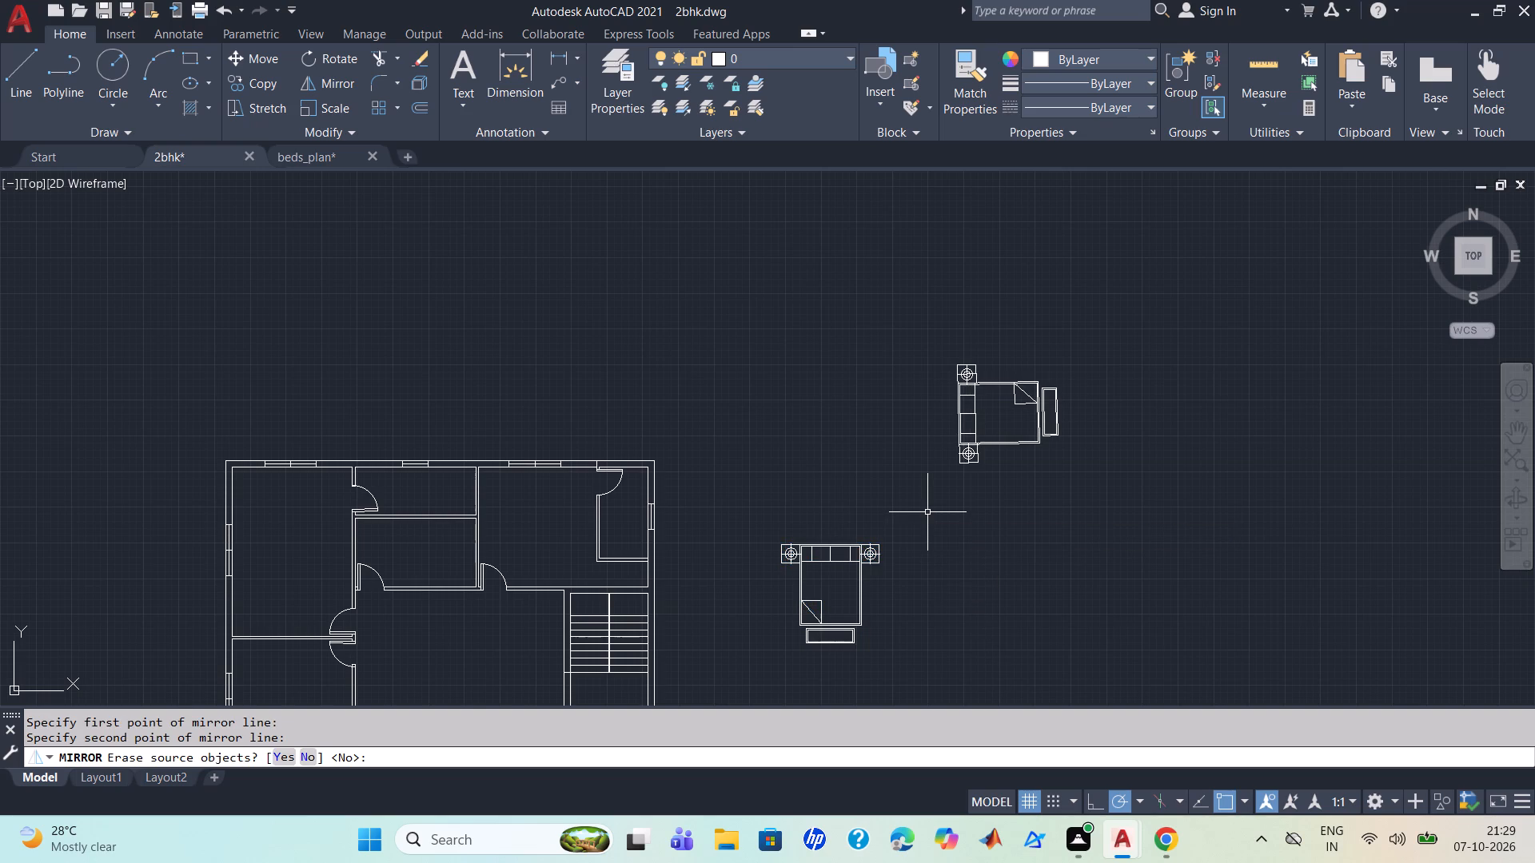
{"action": "left_click_drag", "start_coordinate": [972, 584], "coordinate": [927, 512]}
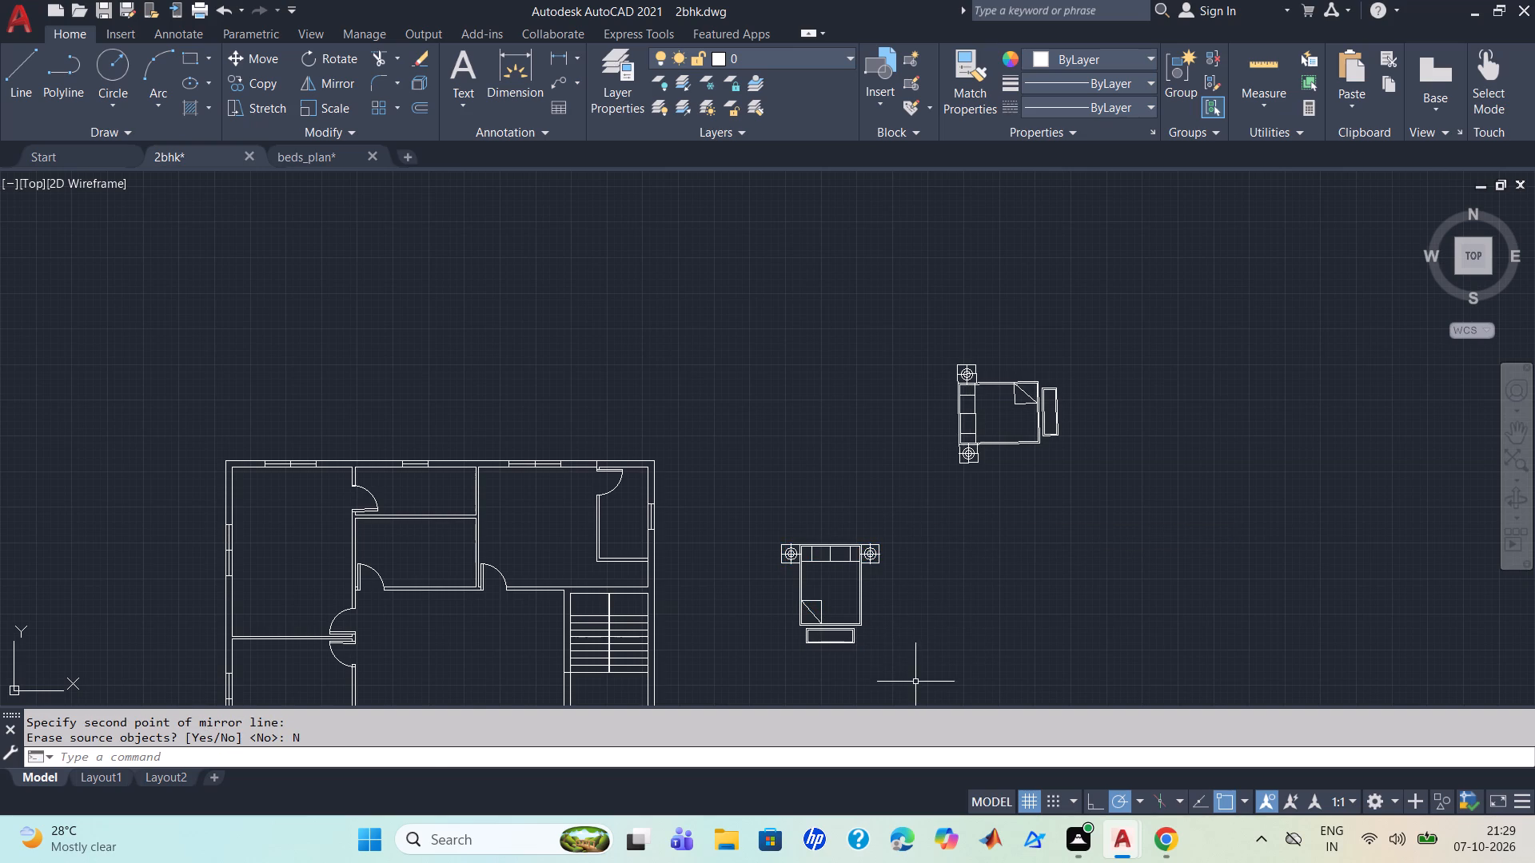
Move the original bed set by its headboard midpoint into the northeast bedroom, centred on the north wall window.
{"action": "left_click", "coordinate": [915, 682]}
{"action": "left_click", "coordinate": [764, 503]}
{"action": "key", "text": "m"}
{"action": "key", "text": "Return"}
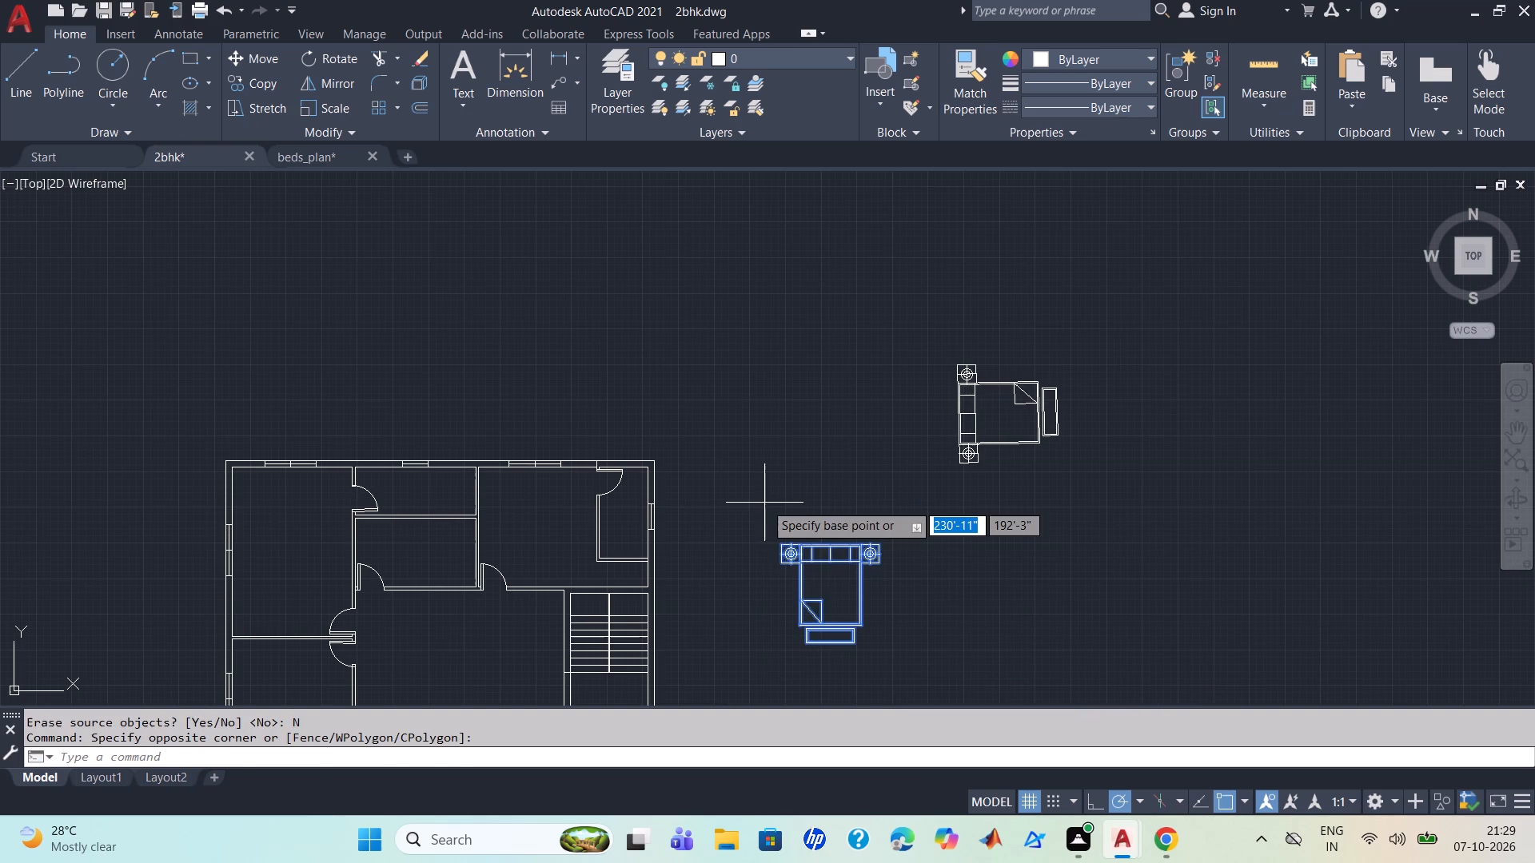
{"action": "left_click", "coordinate": [825, 543]}
{"action": "scroll", "coordinate": [512, 504], "scroll_direction": "up", "scroll_amount": 2}
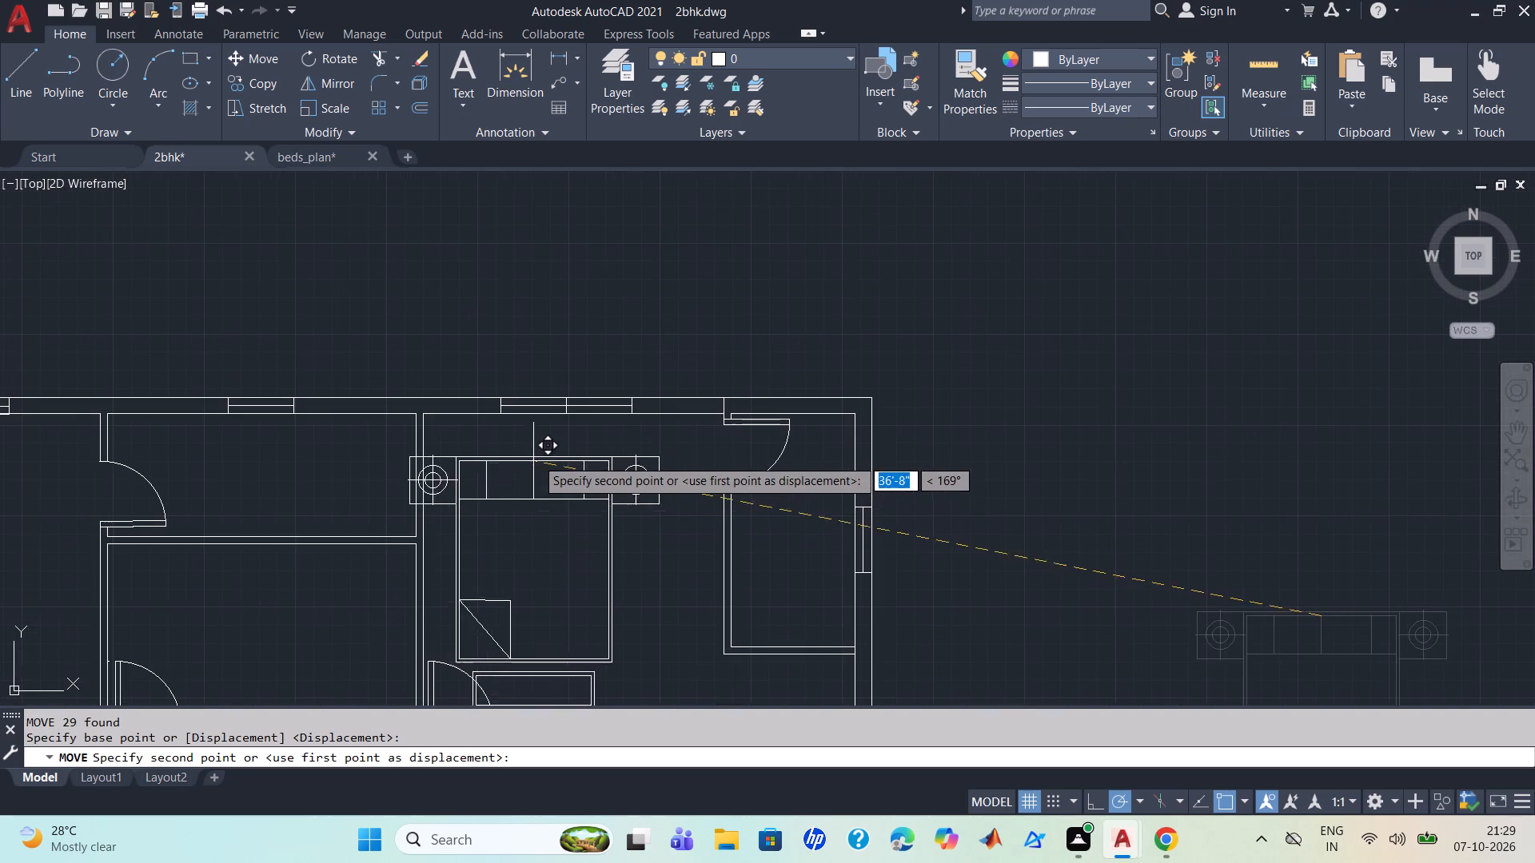
{"action": "left_click", "coordinate": [564, 421]}
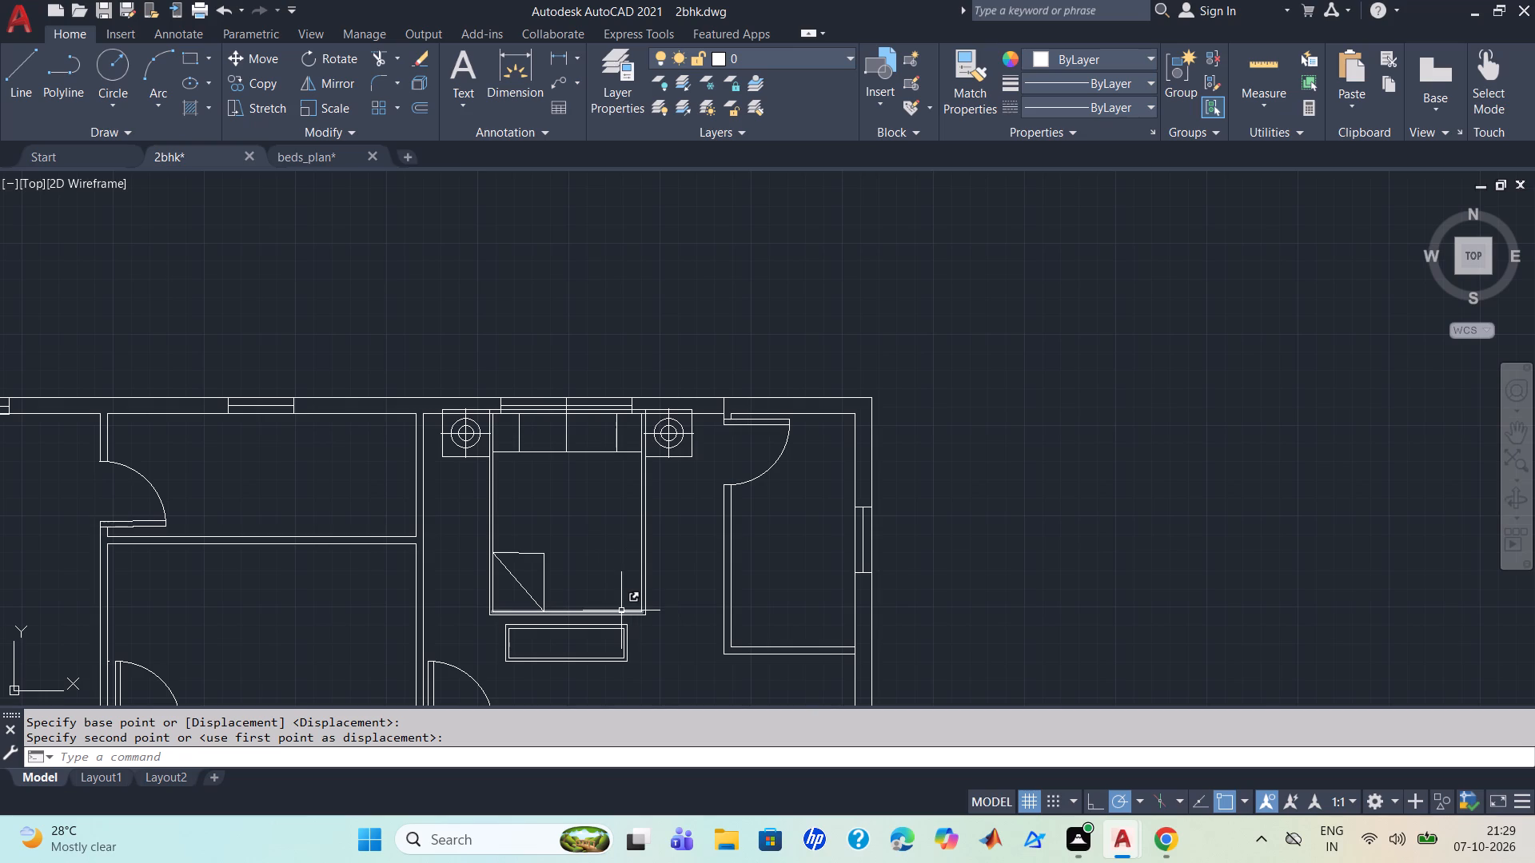
Trim the northeast bedroom's headboard line west of the window and the west bedside table and lamp lines that overlap the north wall.
{"action": "scroll", "coordinate": [619, 611], "scroll_direction": "up", "scroll_amount": 1}
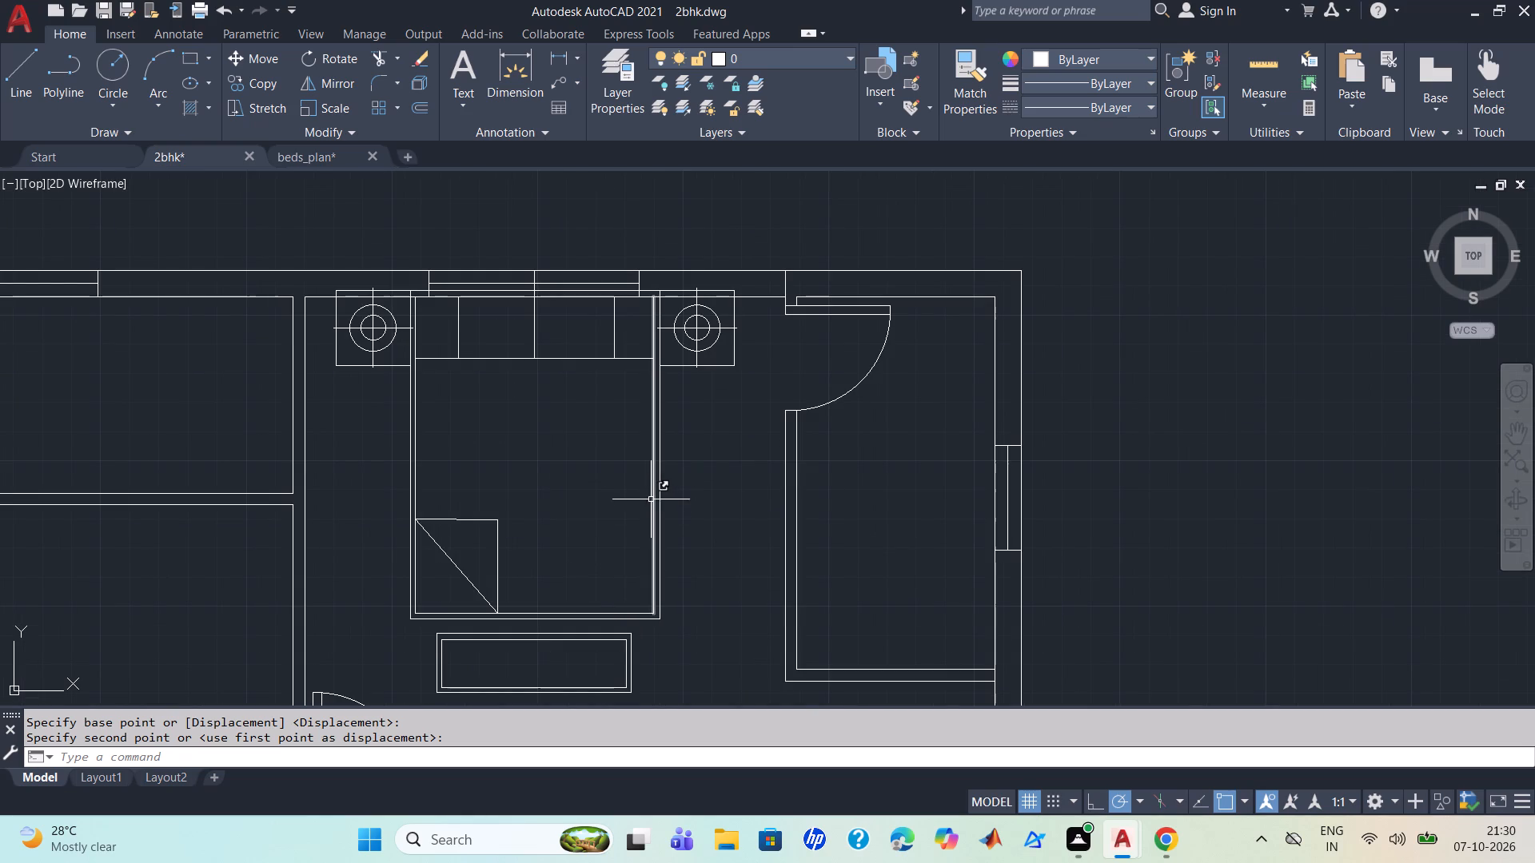
{"action": "scroll", "coordinate": [651, 499], "scroll_direction": "up", "scroll_amount": 1}
{"action": "scroll", "coordinate": [525, 459], "scroll_direction": "down", "scroll_amount": 1}
{"action": "middle_click_drag", "start_coordinate": [525, 459], "coordinate": [551, 551]}
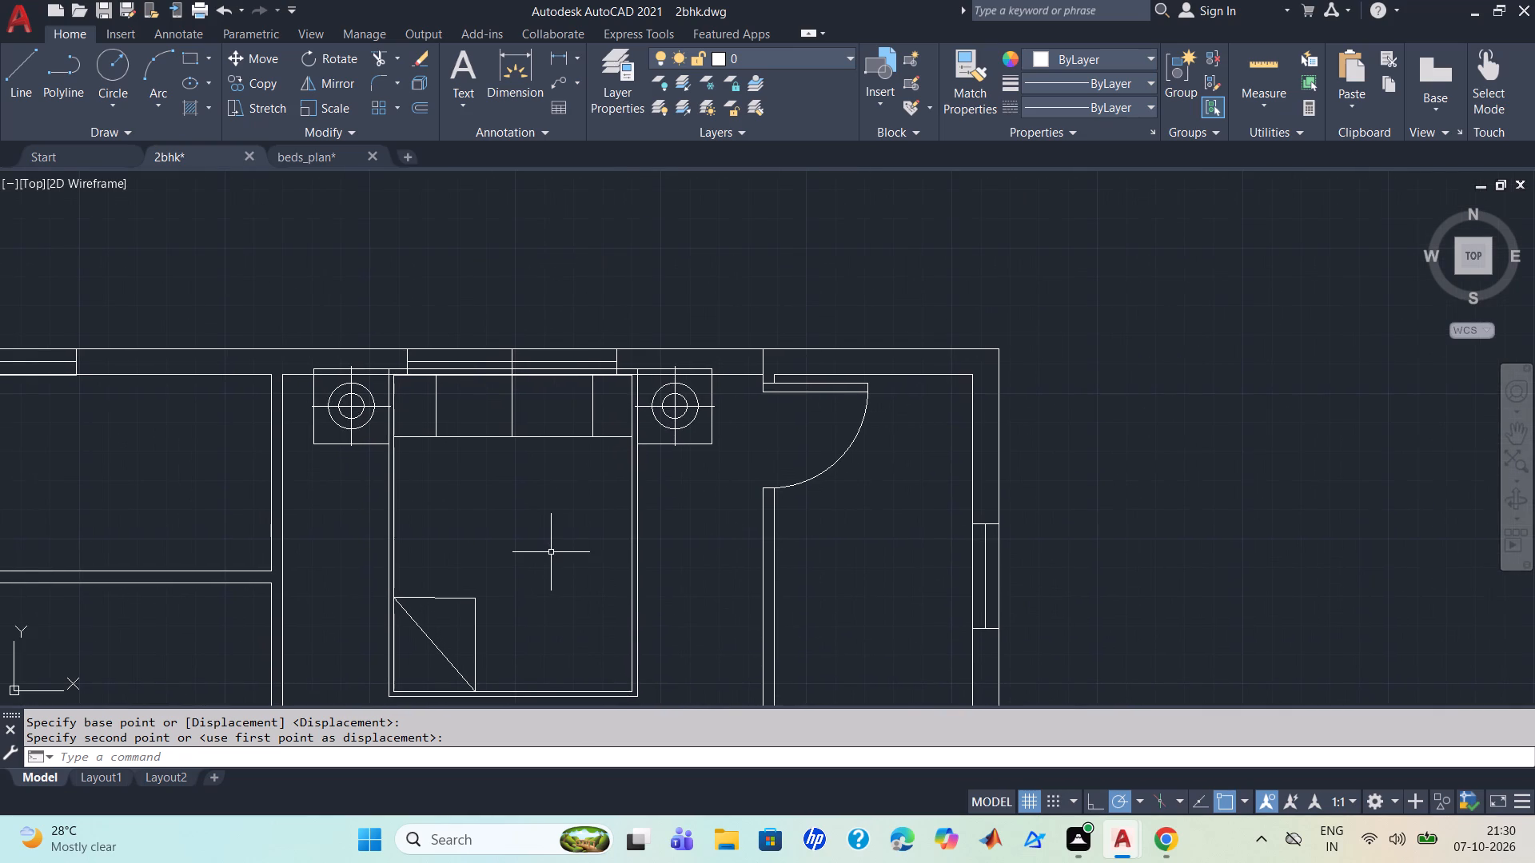
{"action": "scroll", "coordinate": [551, 552], "scroll_direction": "up", "scroll_amount": 1}
{"action": "type", "text": "tr"}
{"action": "key", "text": "Return"}
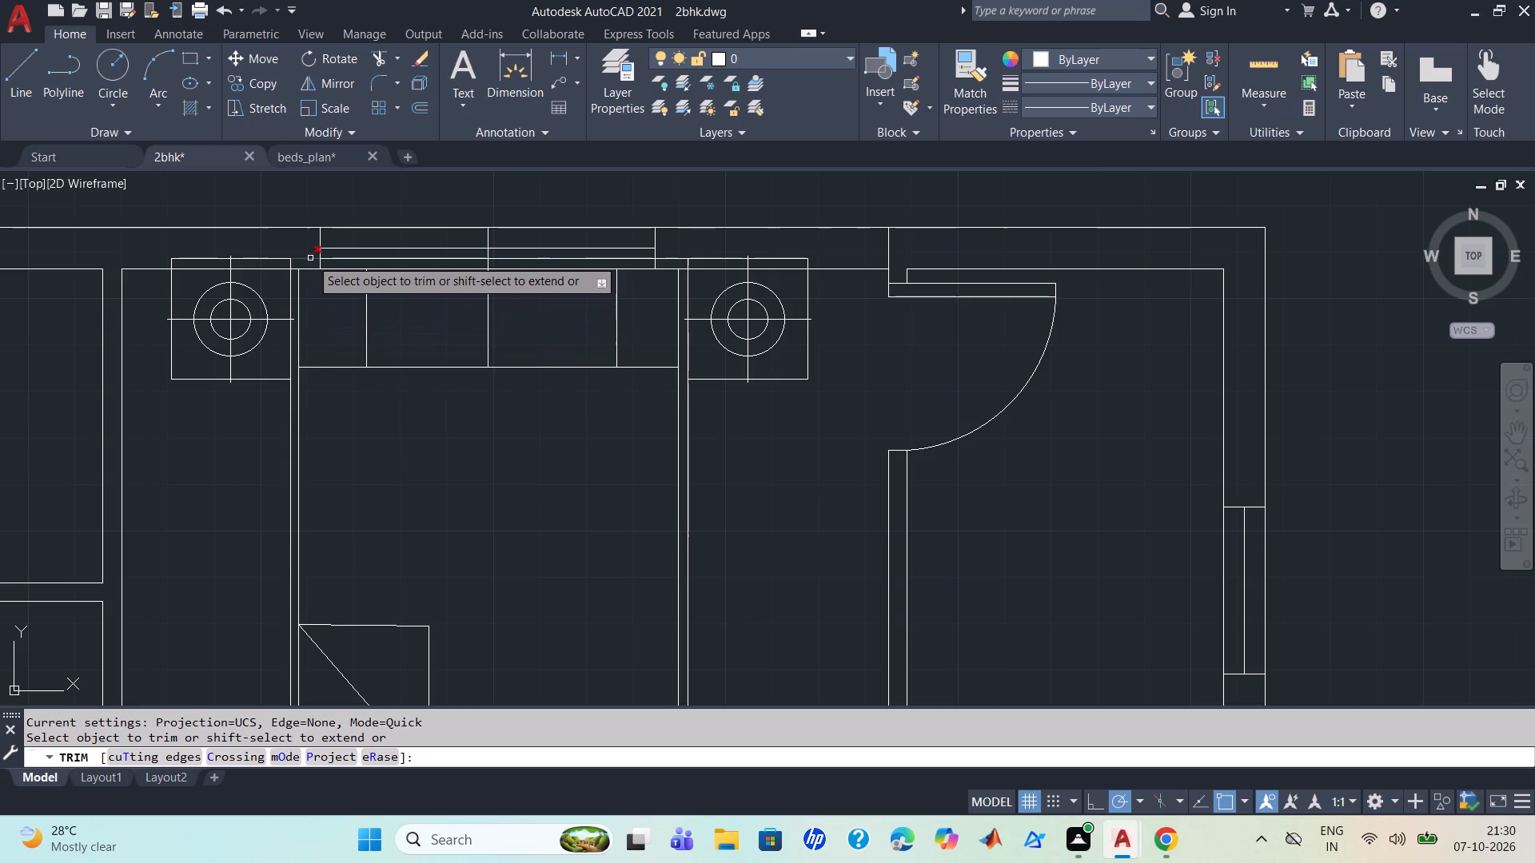
{"action": "left_click", "coordinate": [310, 258]}
{"action": "left_click", "coordinate": [290, 263]}
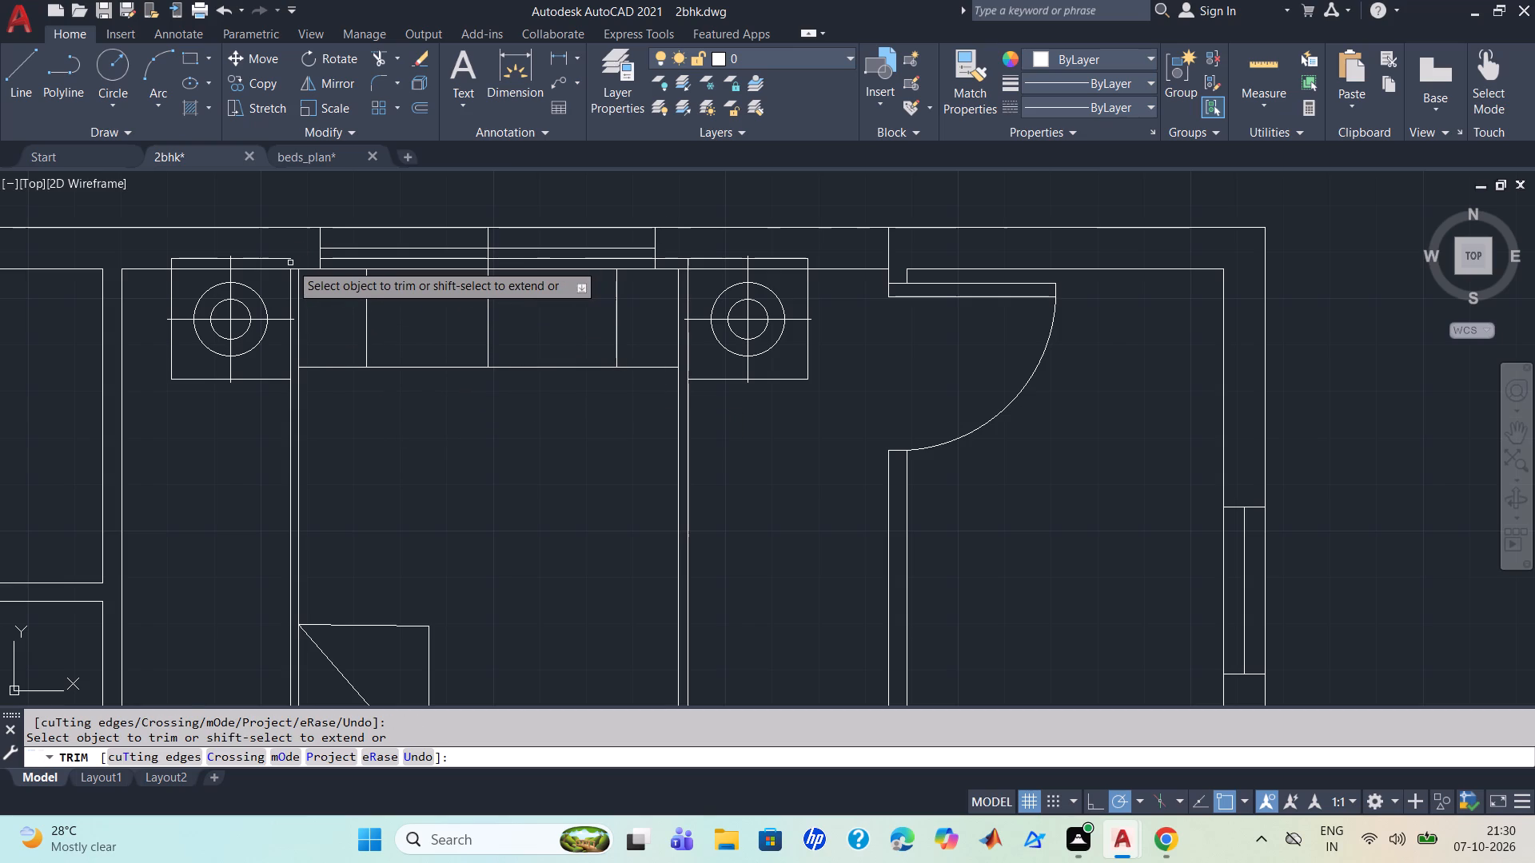
{"action": "left_click", "coordinate": [274, 259]}
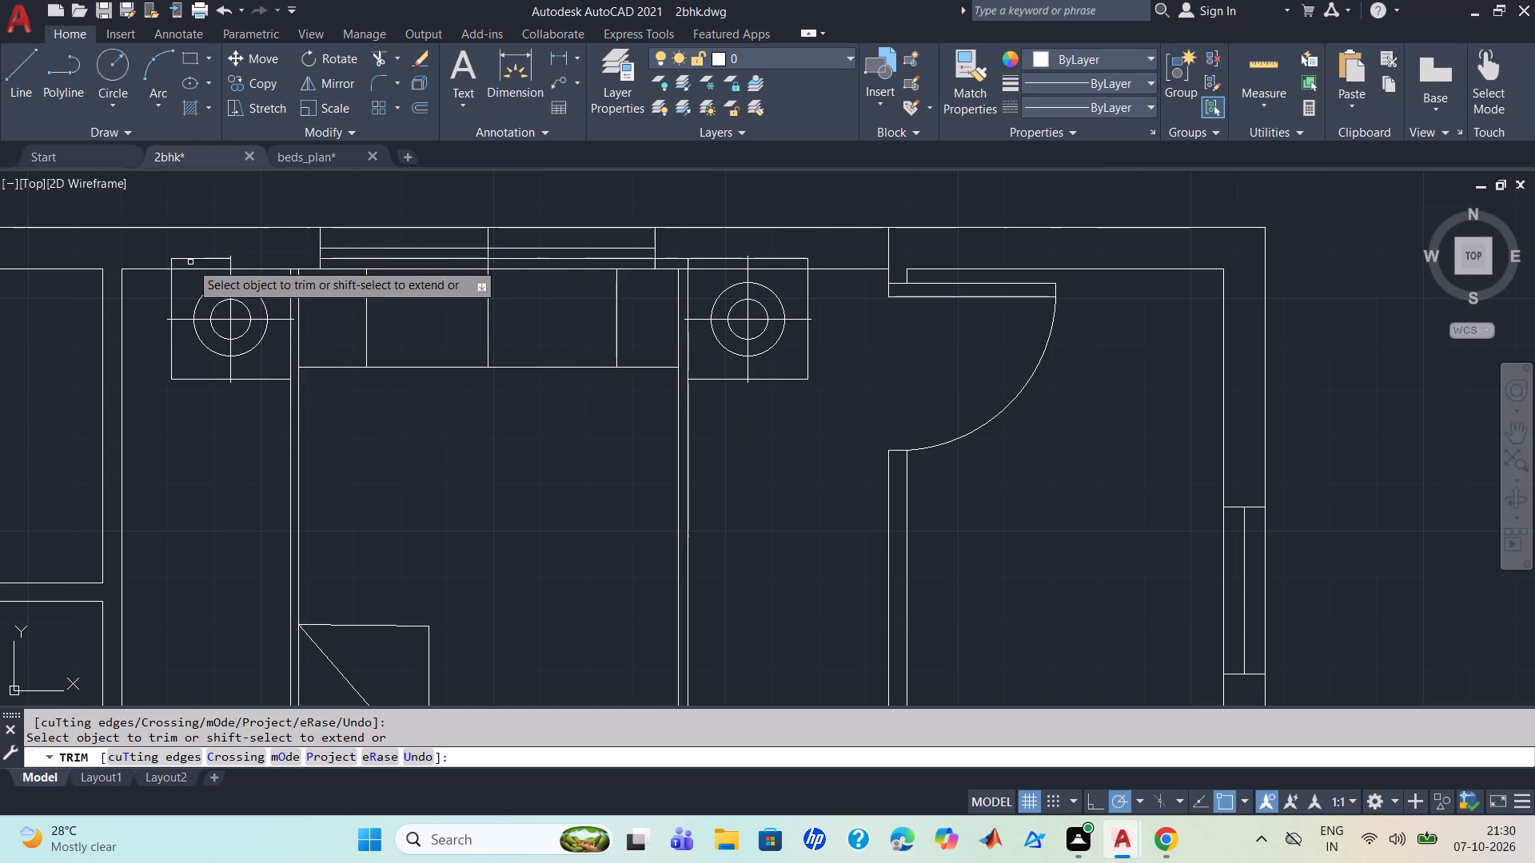
{"action": "left_click", "coordinate": [194, 257]}
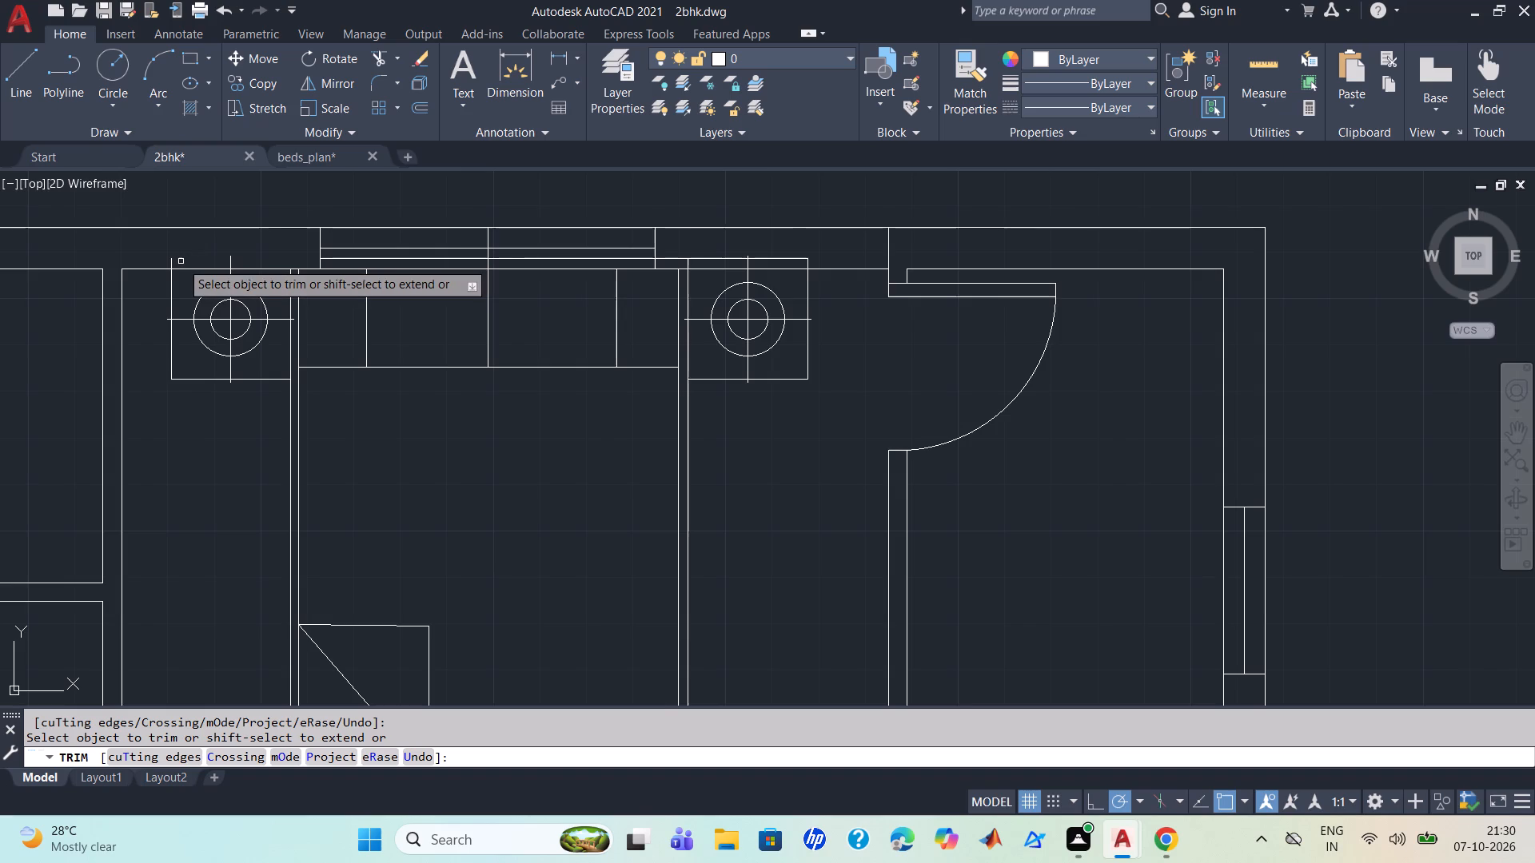
{"action": "left_click", "coordinate": [172, 261]}
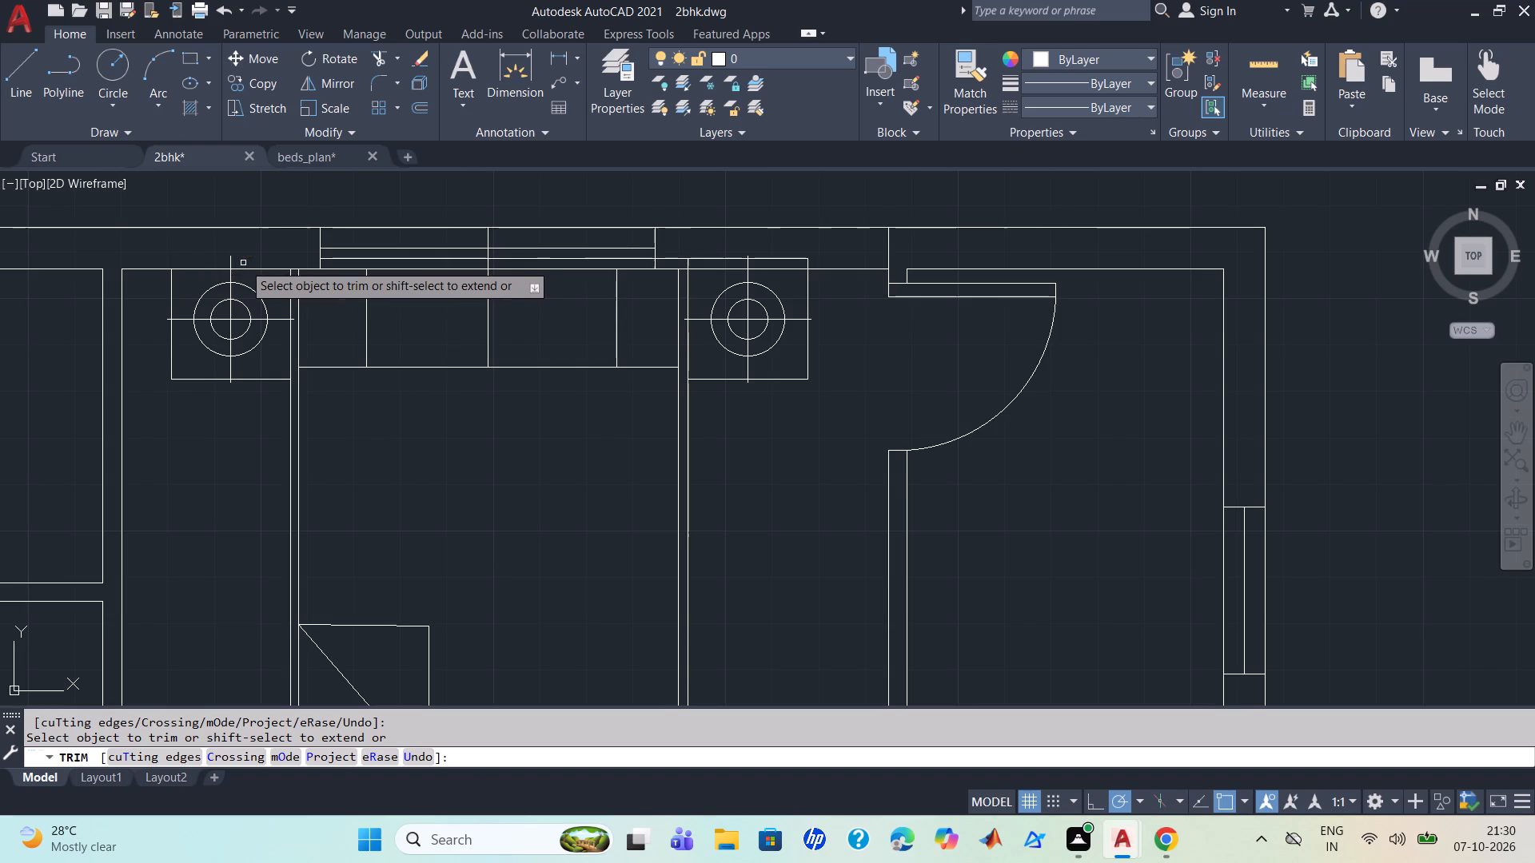
{"action": "left_click", "coordinate": [233, 263]}
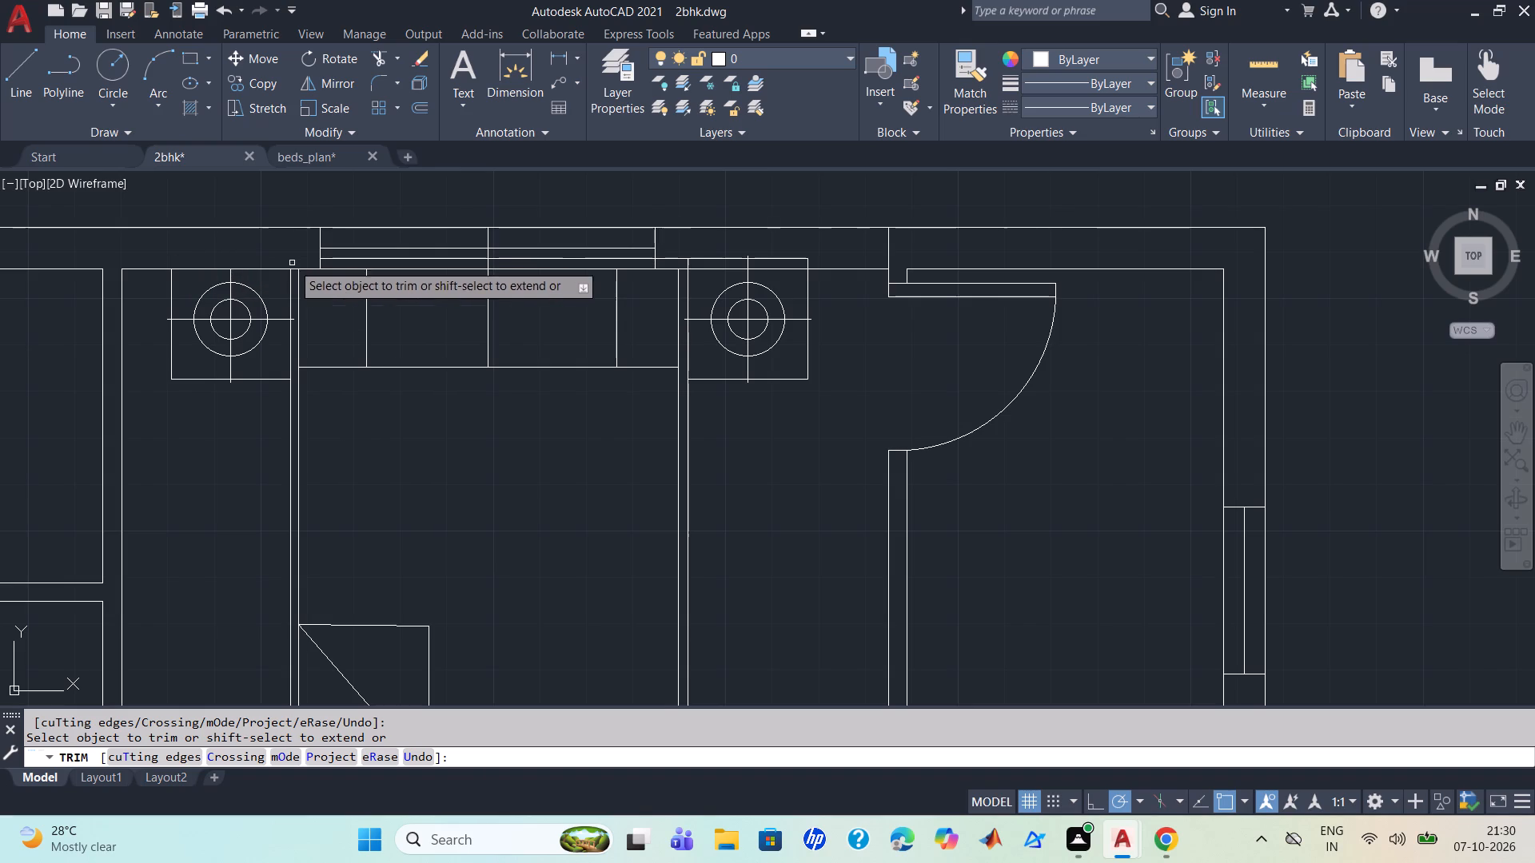
Trim the headboard line across and east of the north window, and the east bedside table and lamp lines overlapping the wall.
{"action": "left_click", "coordinate": [385, 259]}
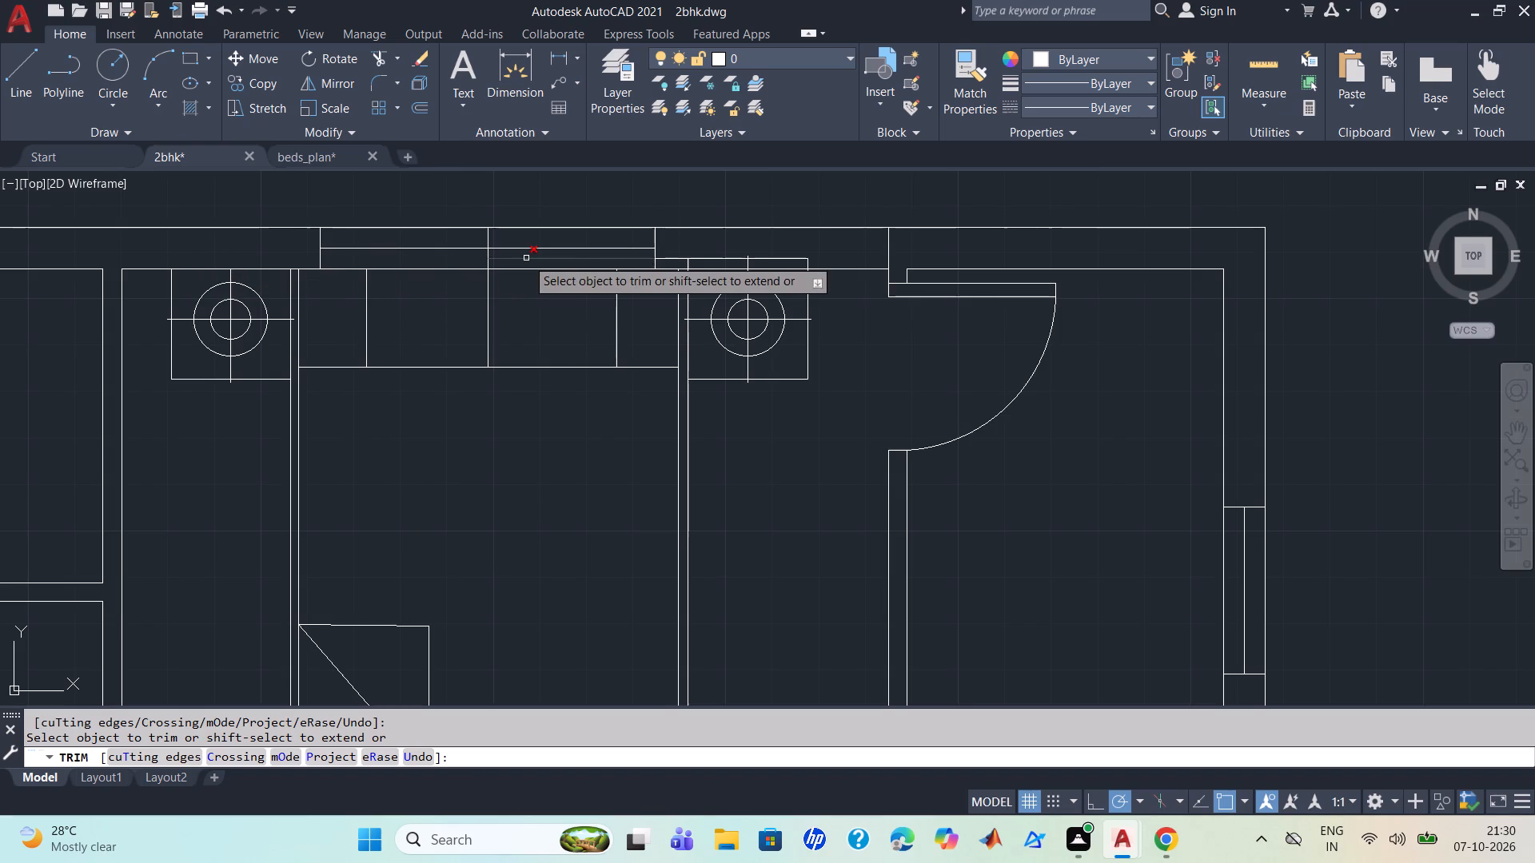
{"action": "left_click", "coordinate": [526, 258]}
{"action": "left_click", "coordinate": [675, 257]}
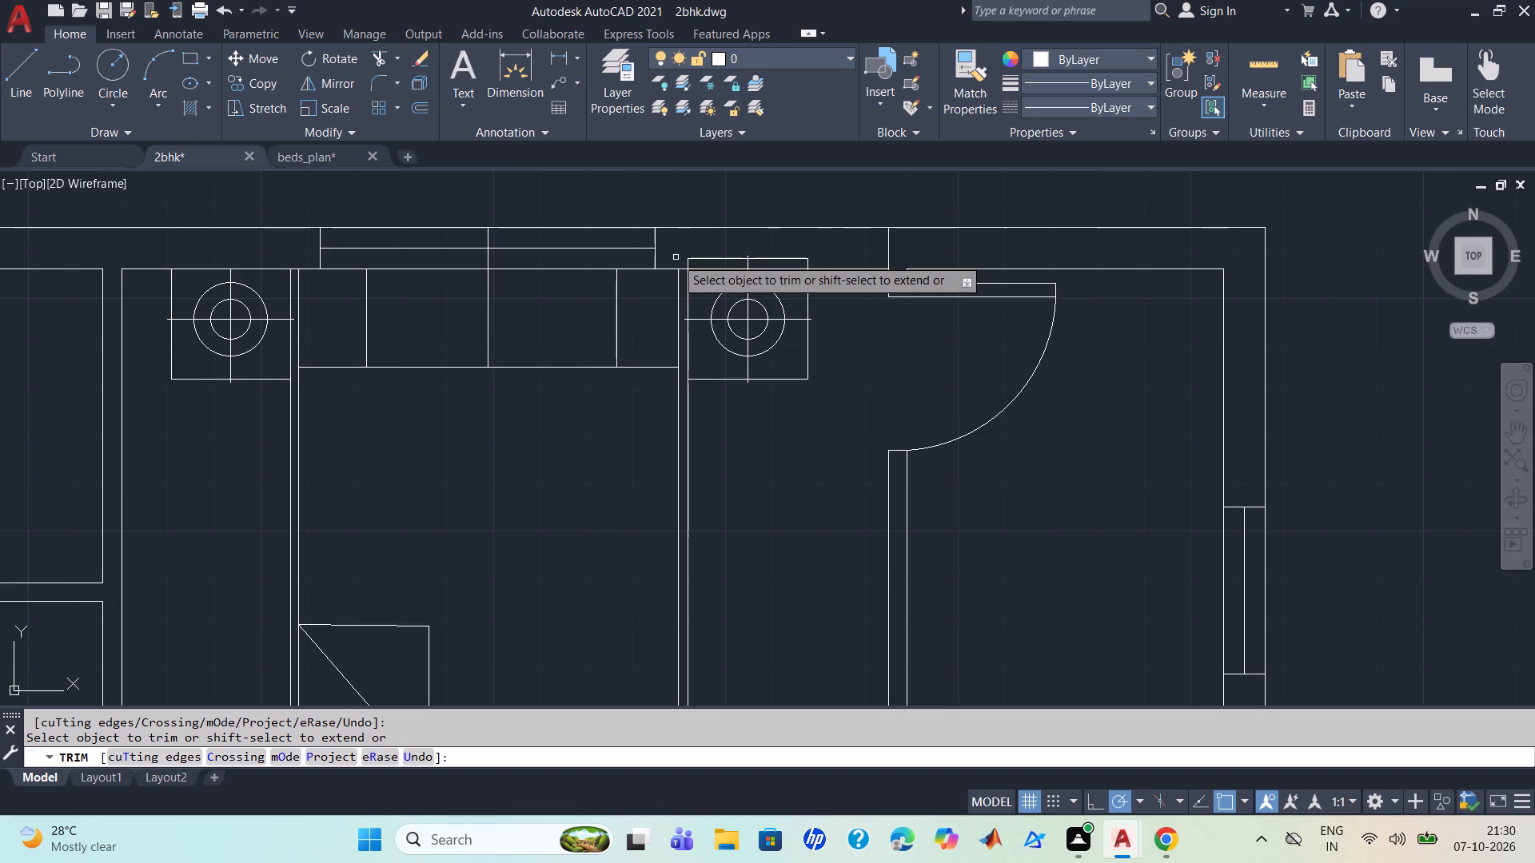
{"action": "left_click", "coordinate": [719, 260]}
{"action": "left_click", "coordinate": [760, 260]}
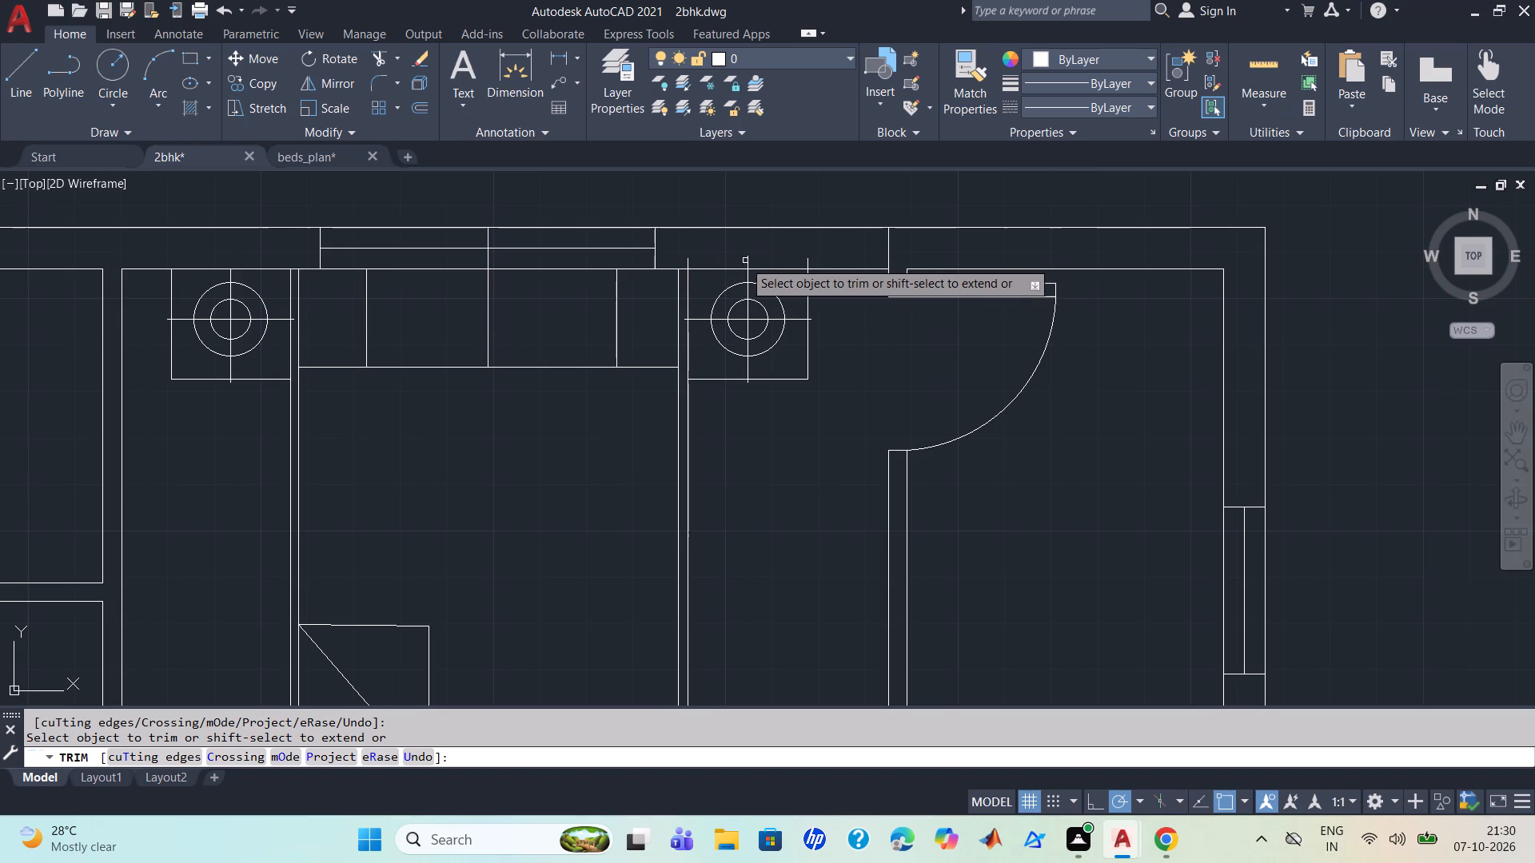
{"action": "left_click", "coordinate": [748, 261]}
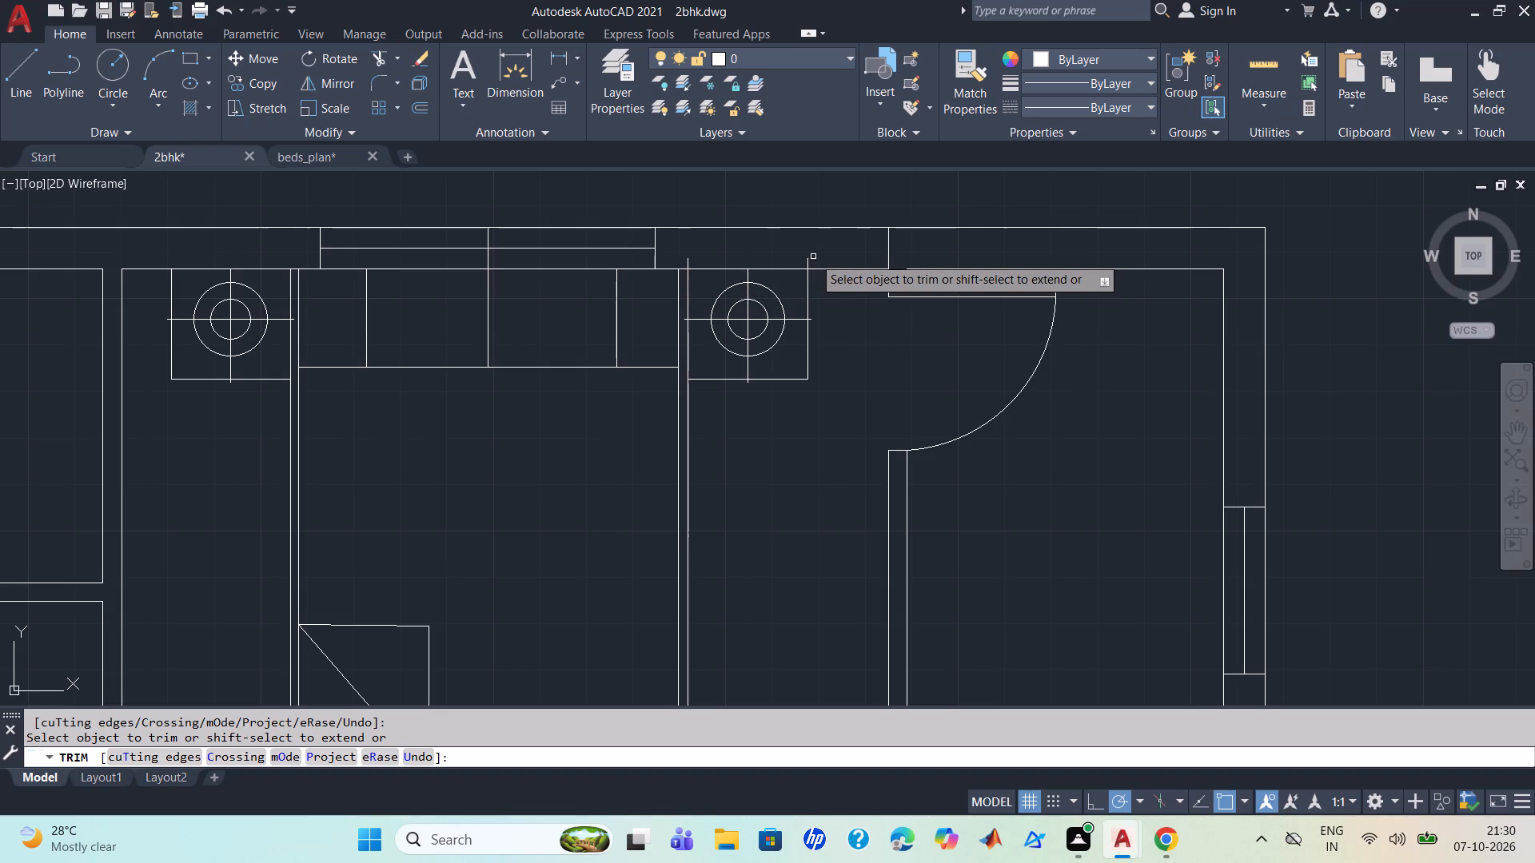
{"action": "left_click", "coordinate": [809, 259]}
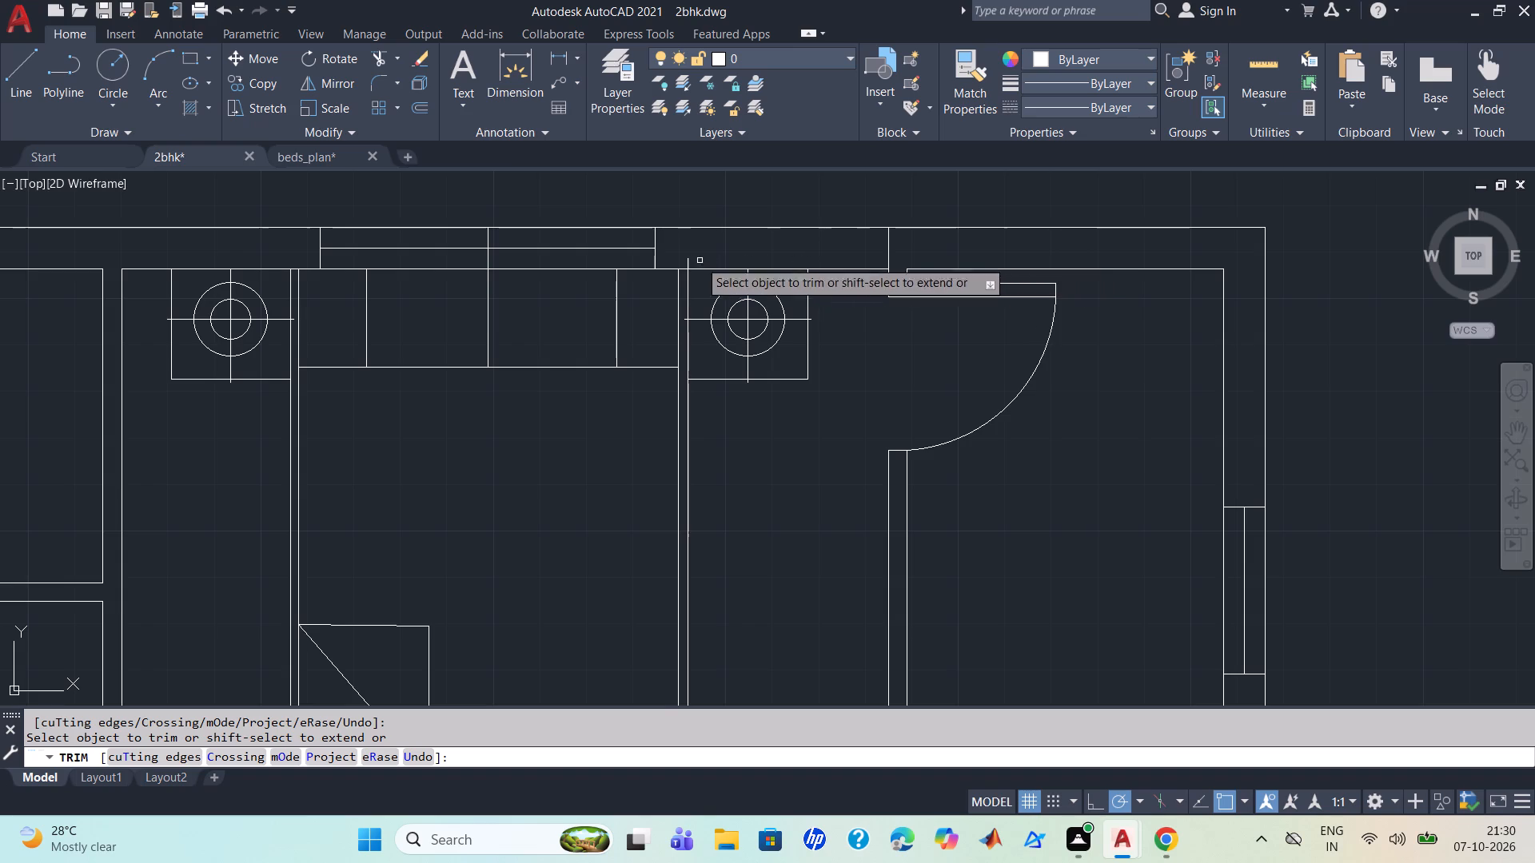
{"action": "left_click", "coordinate": [688, 258]}
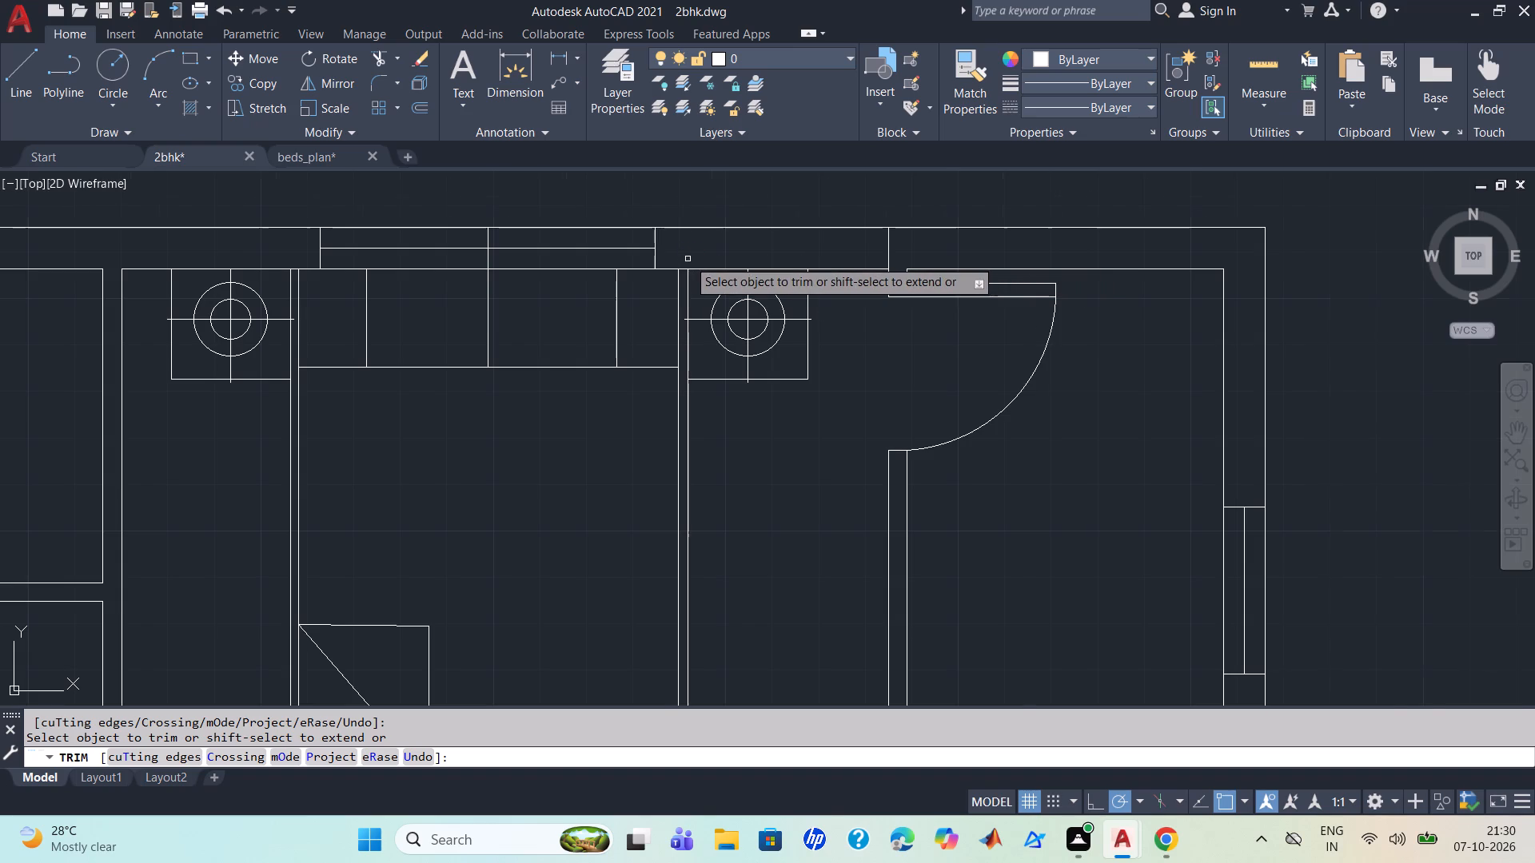
{"action": "scroll", "coordinate": [688, 259], "scroll_direction": "down", "scroll_amount": 2}
{"action": "scroll", "coordinate": [1003, 366], "scroll_direction": "down", "scroll_amount": 2}
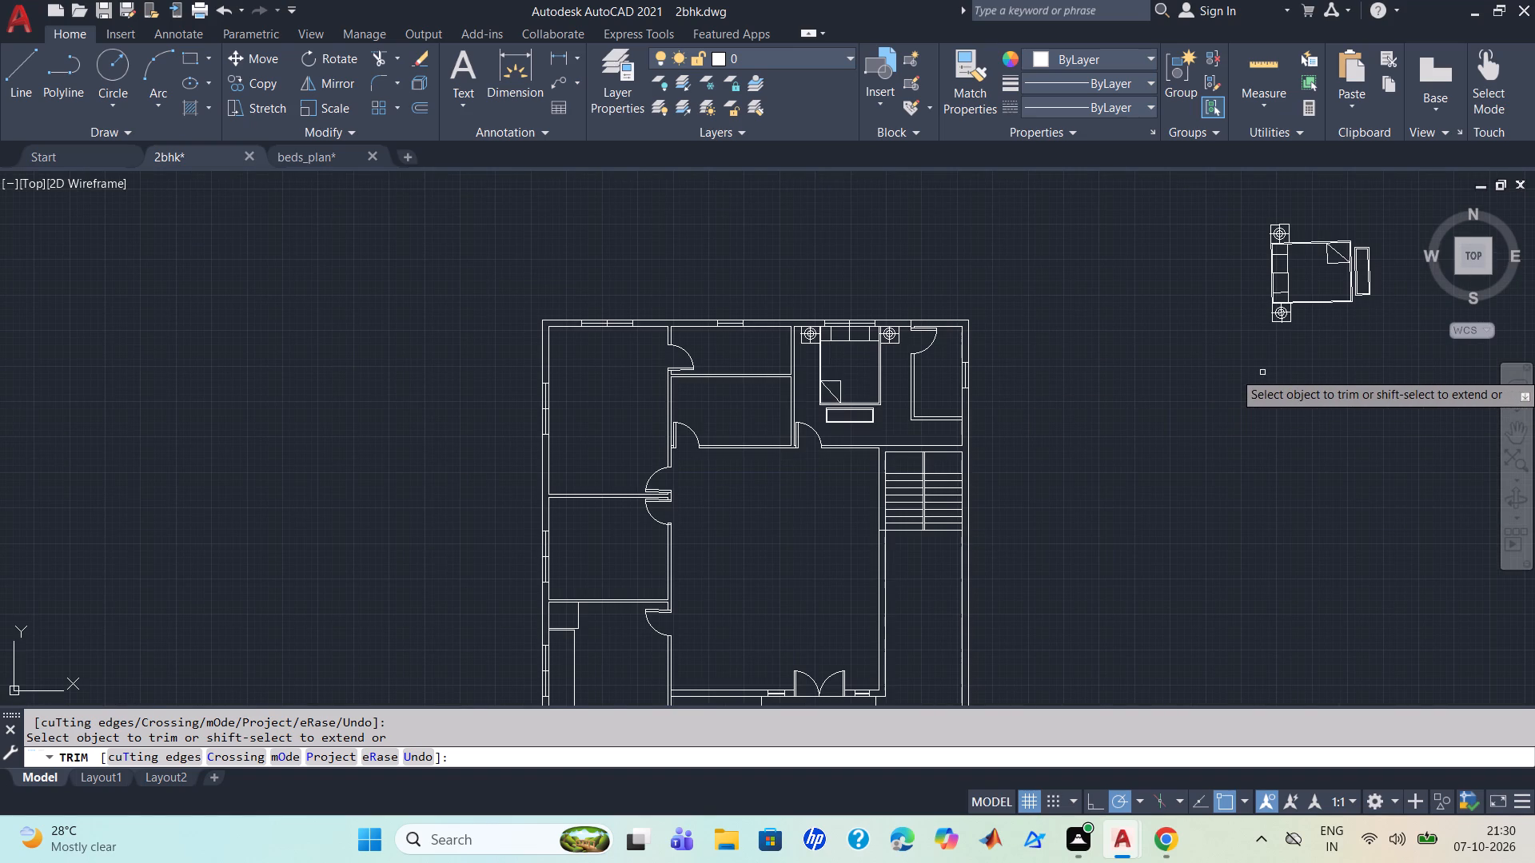
{"action": "key", "text": "Escape"}
Move the mirrored bed set by its south bedside table's wall-side corner onto the northwest bedroom's inner southwest corner.
{"action": "key", "text": "m"}
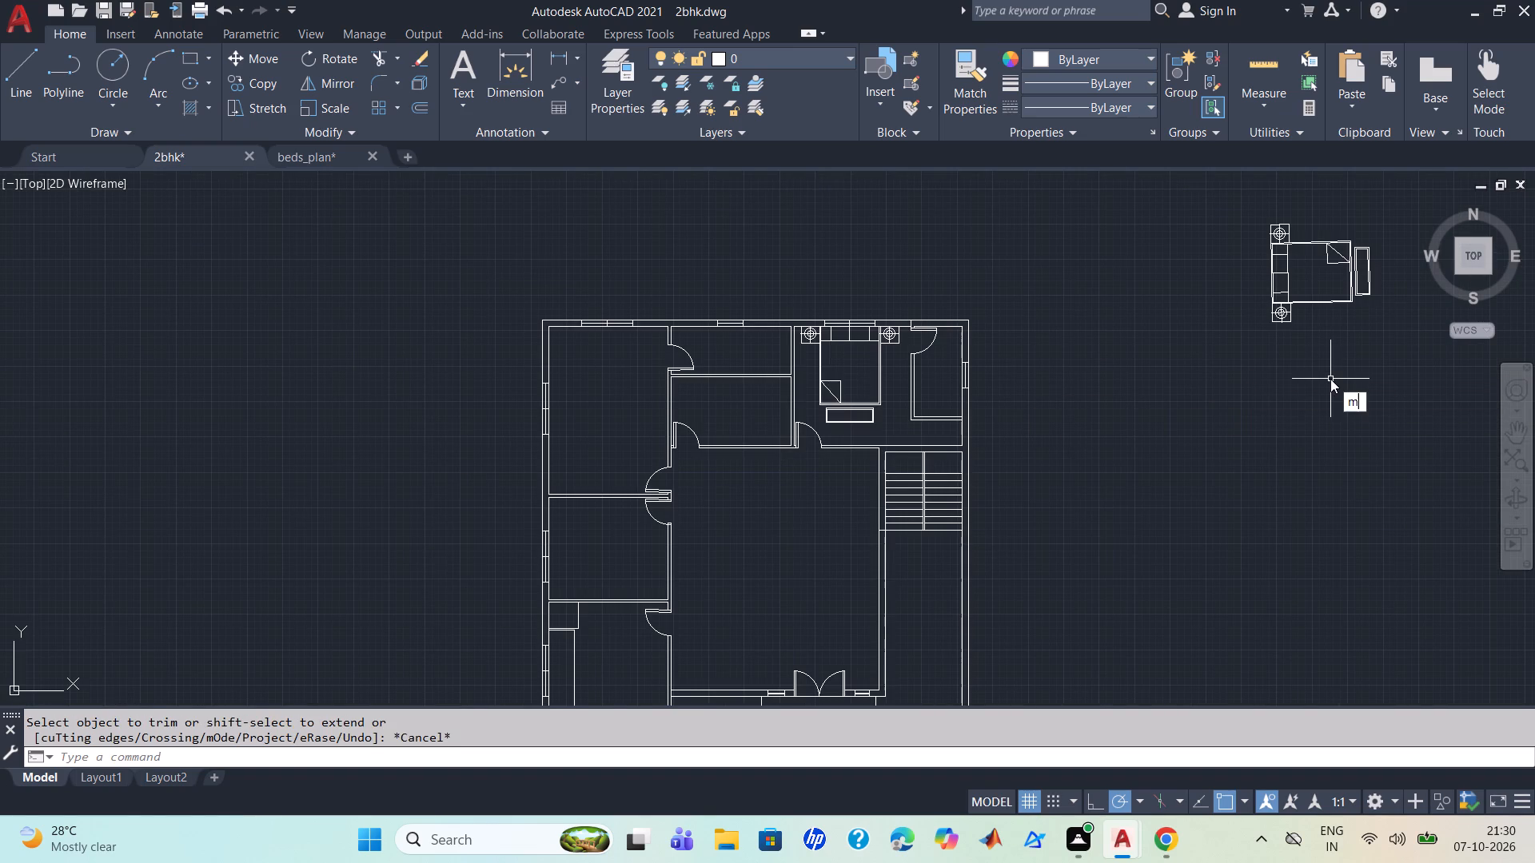
{"action": "key", "text": "Return"}
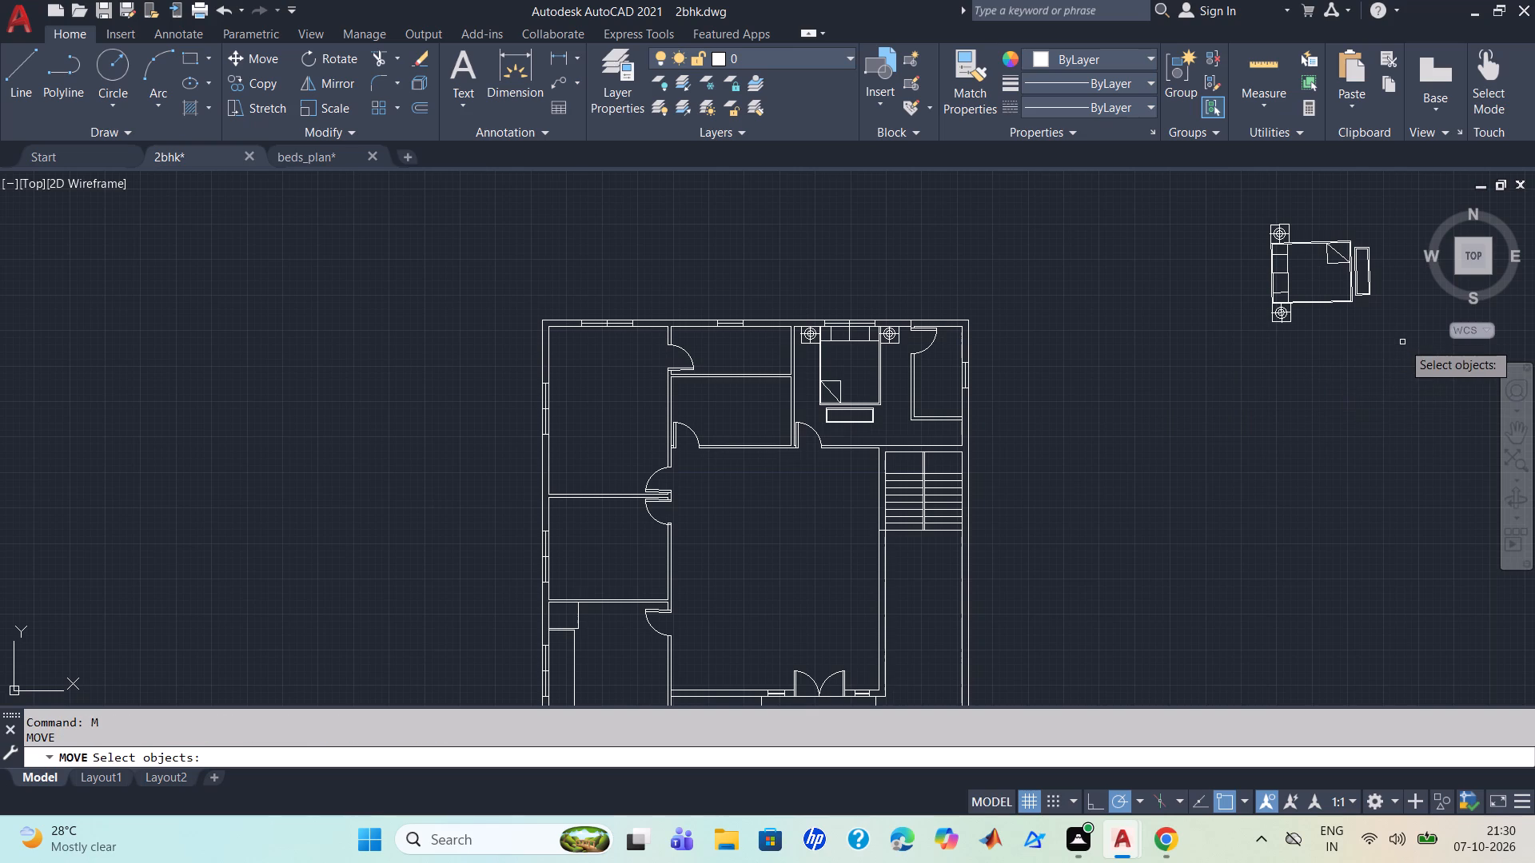
{"action": "left_click", "coordinate": [1402, 342]}
{"action": "left_click", "coordinate": [1231, 207]}
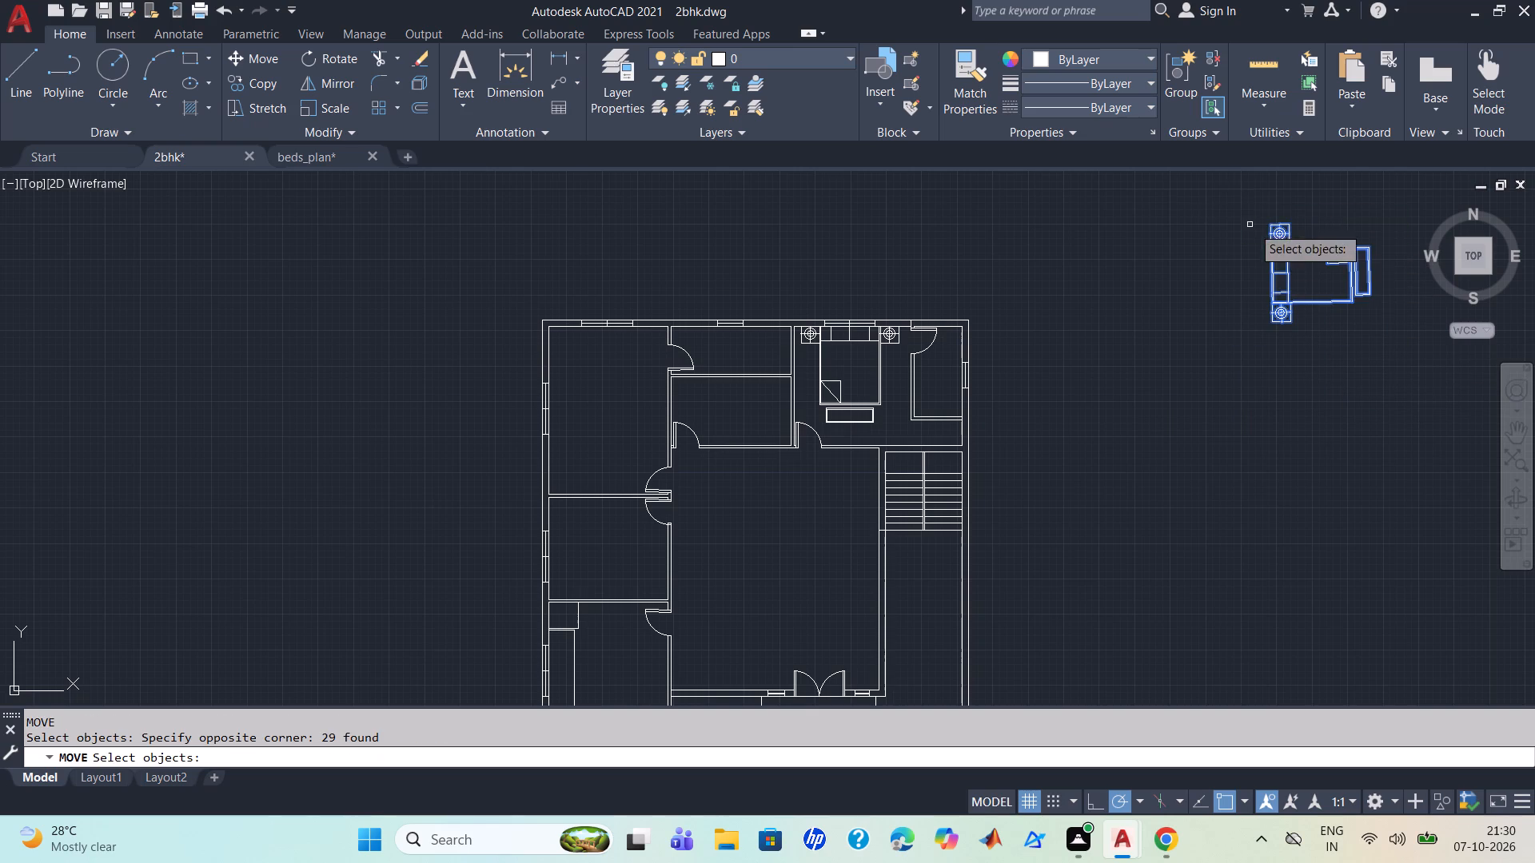
{"action": "key", "text": "Return"}
{"action": "scroll", "coordinate": [1278, 251], "scroll_direction": "up", "scroll_amount": 2}
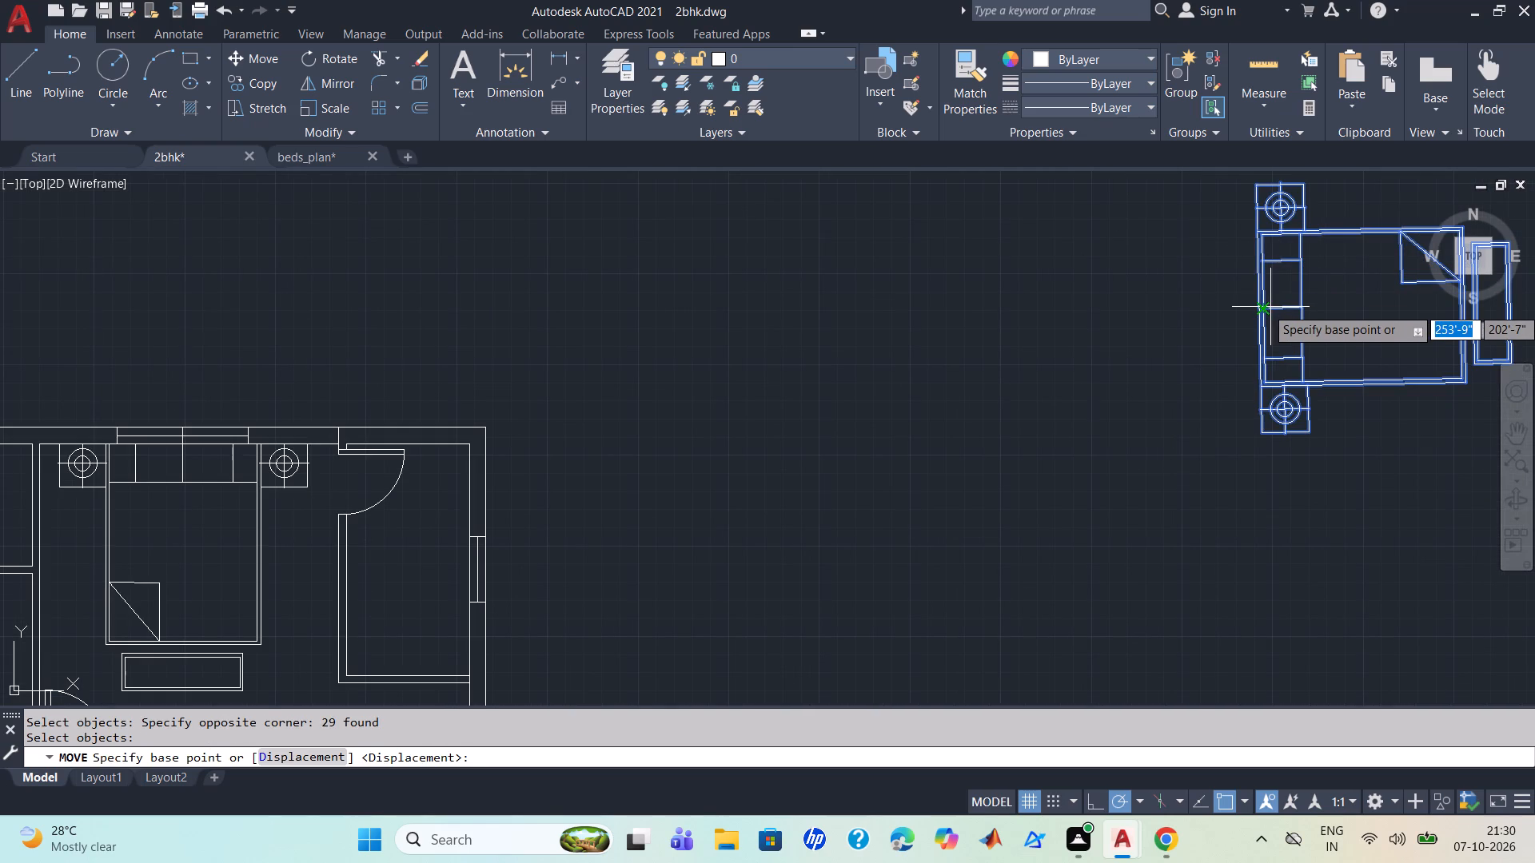
{"action": "left_click", "coordinate": [1262, 434]}
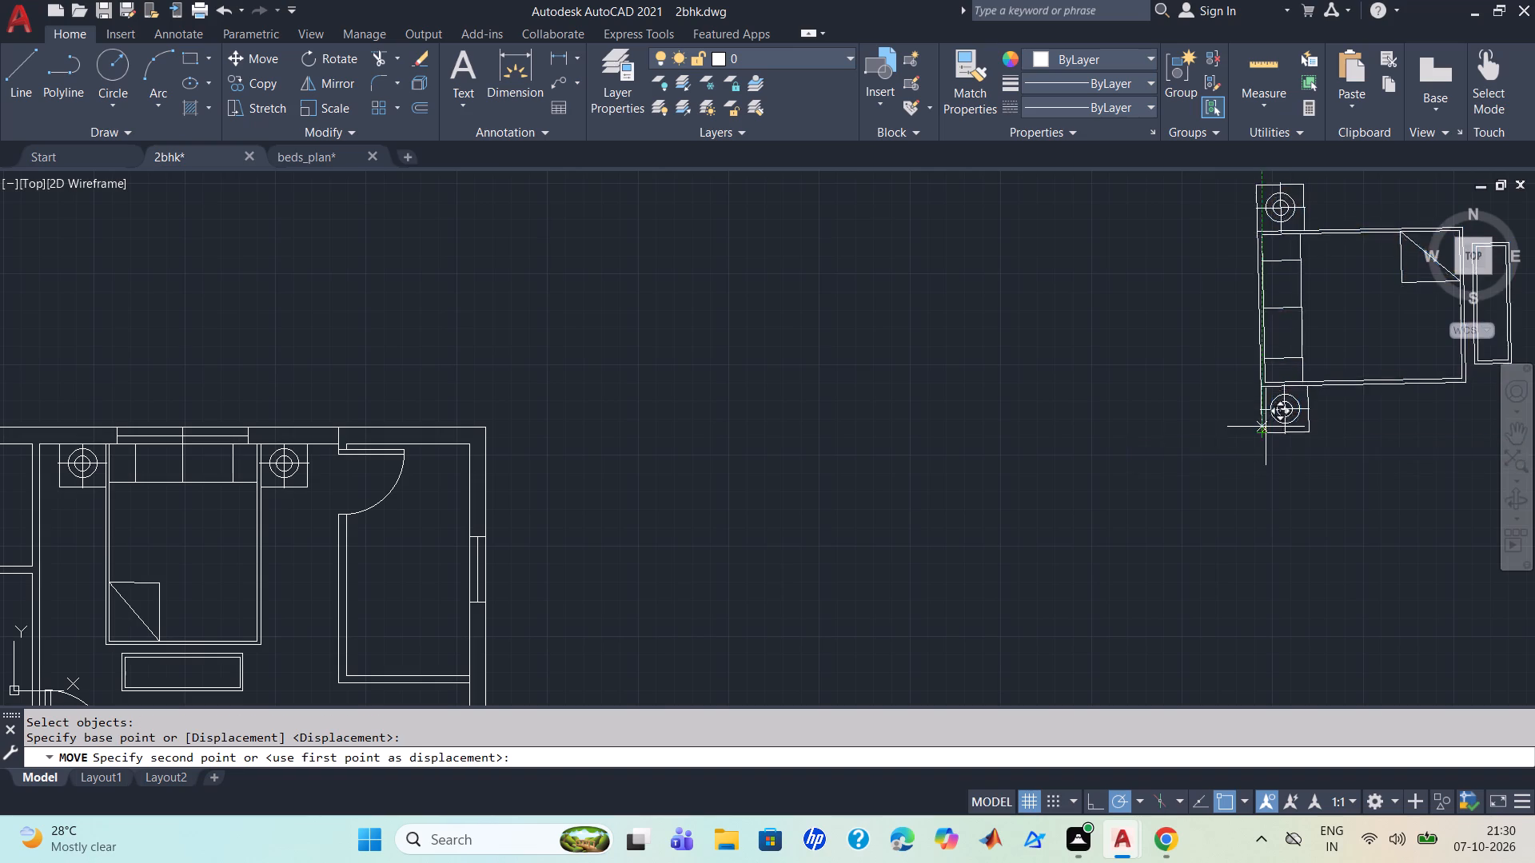
{"action": "scroll", "coordinate": [0, 612], "scroll_direction": "down", "scroll_amount": 2}
{"action": "middle_click_drag", "start_coordinate": [49, 599], "coordinate": [564, 421]}
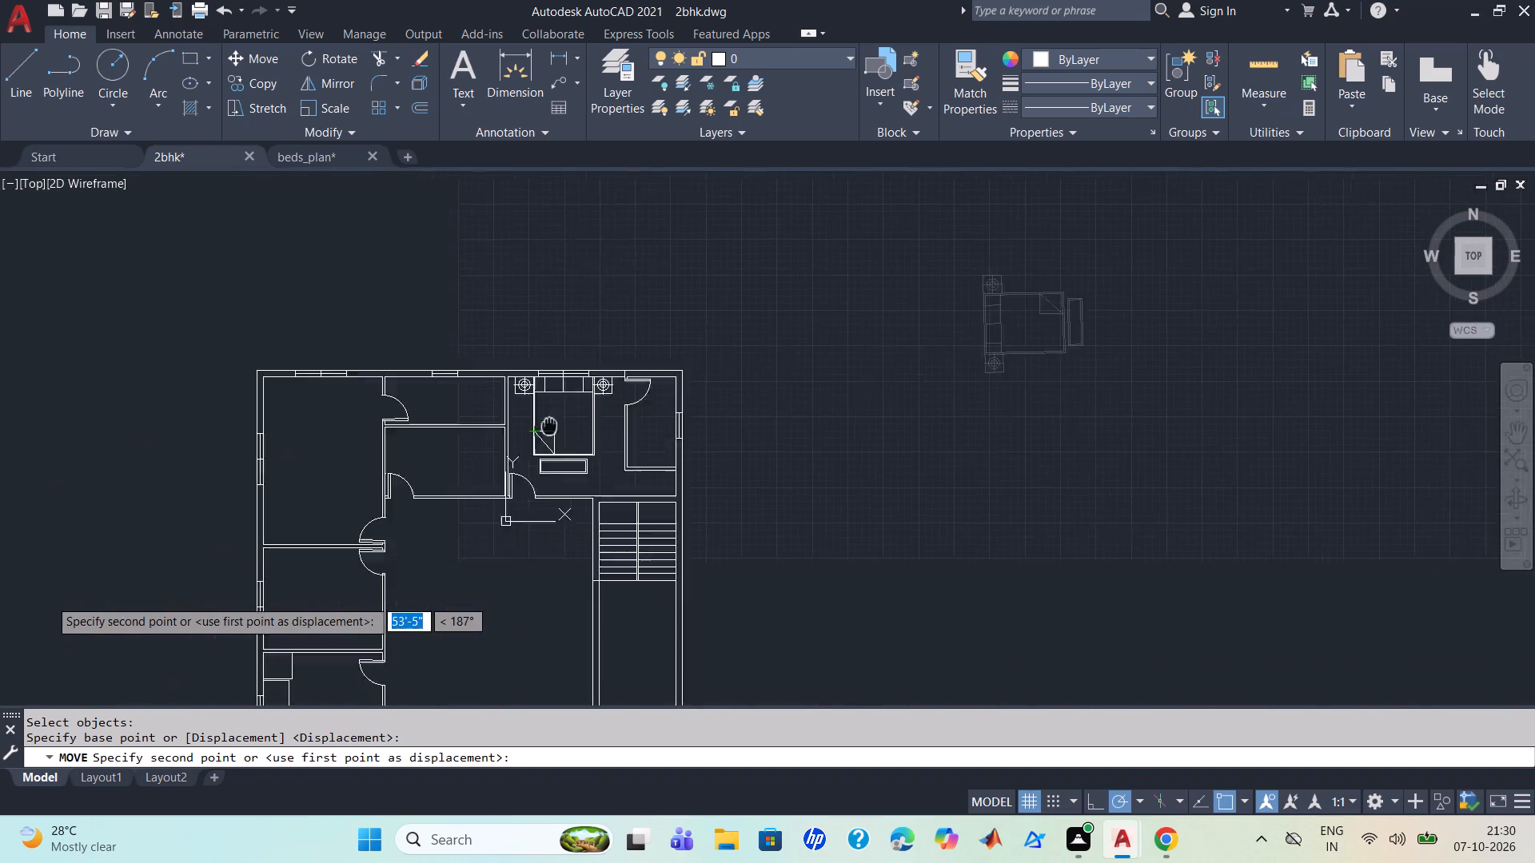
{"action": "middle_click_drag", "start_coordinate": [564, 421], "coordinate": [720, 363]}
{"action": "scroll", "coordinate": [469, 438], "scroll_direction": "up", "scroll_amount": 2}
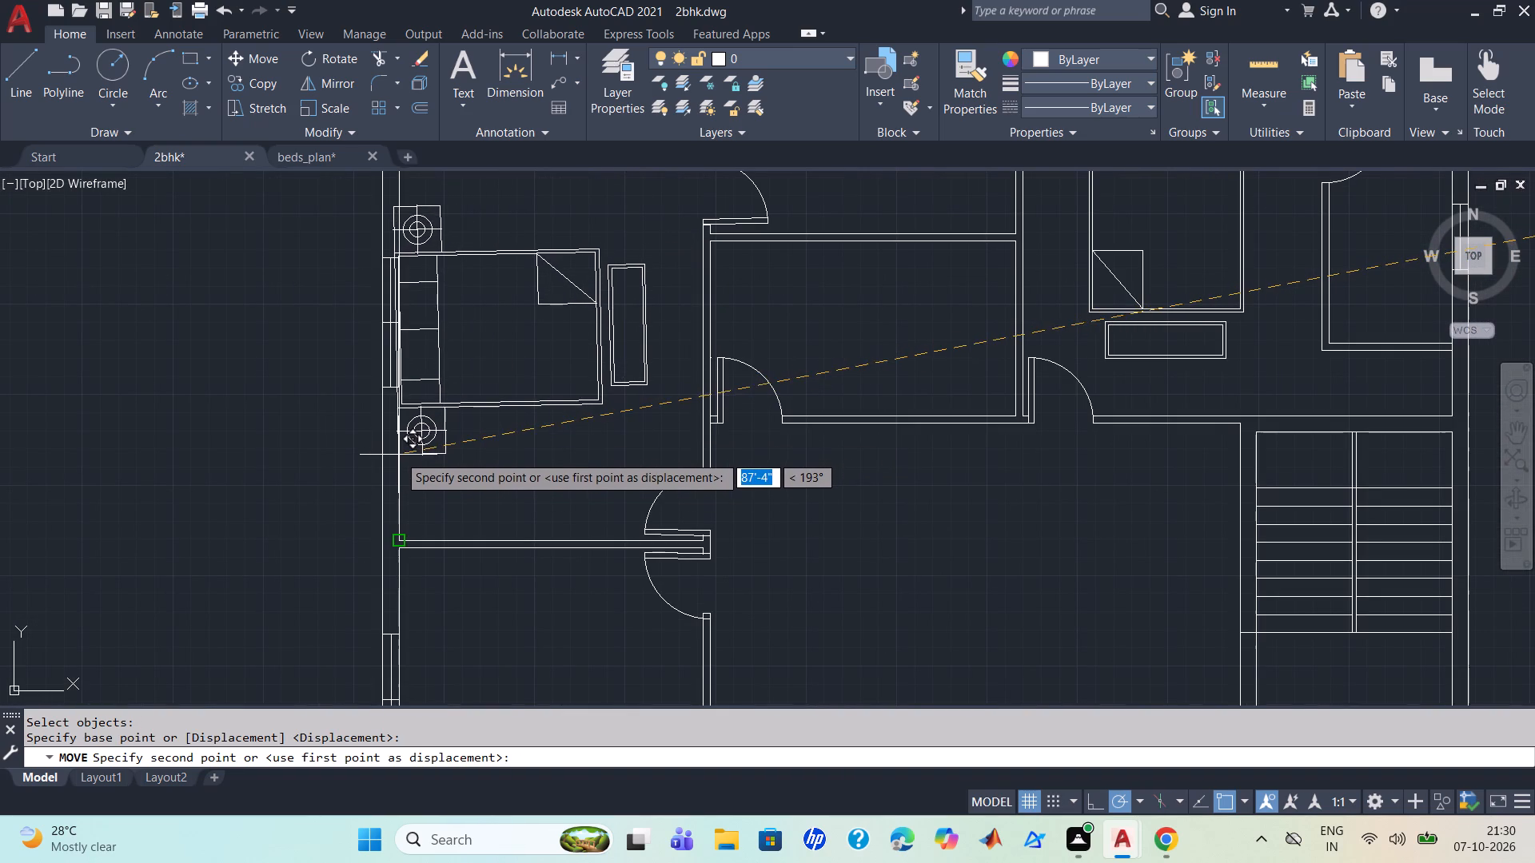
{"action": "left_click", "coordinate": [404, 450]}
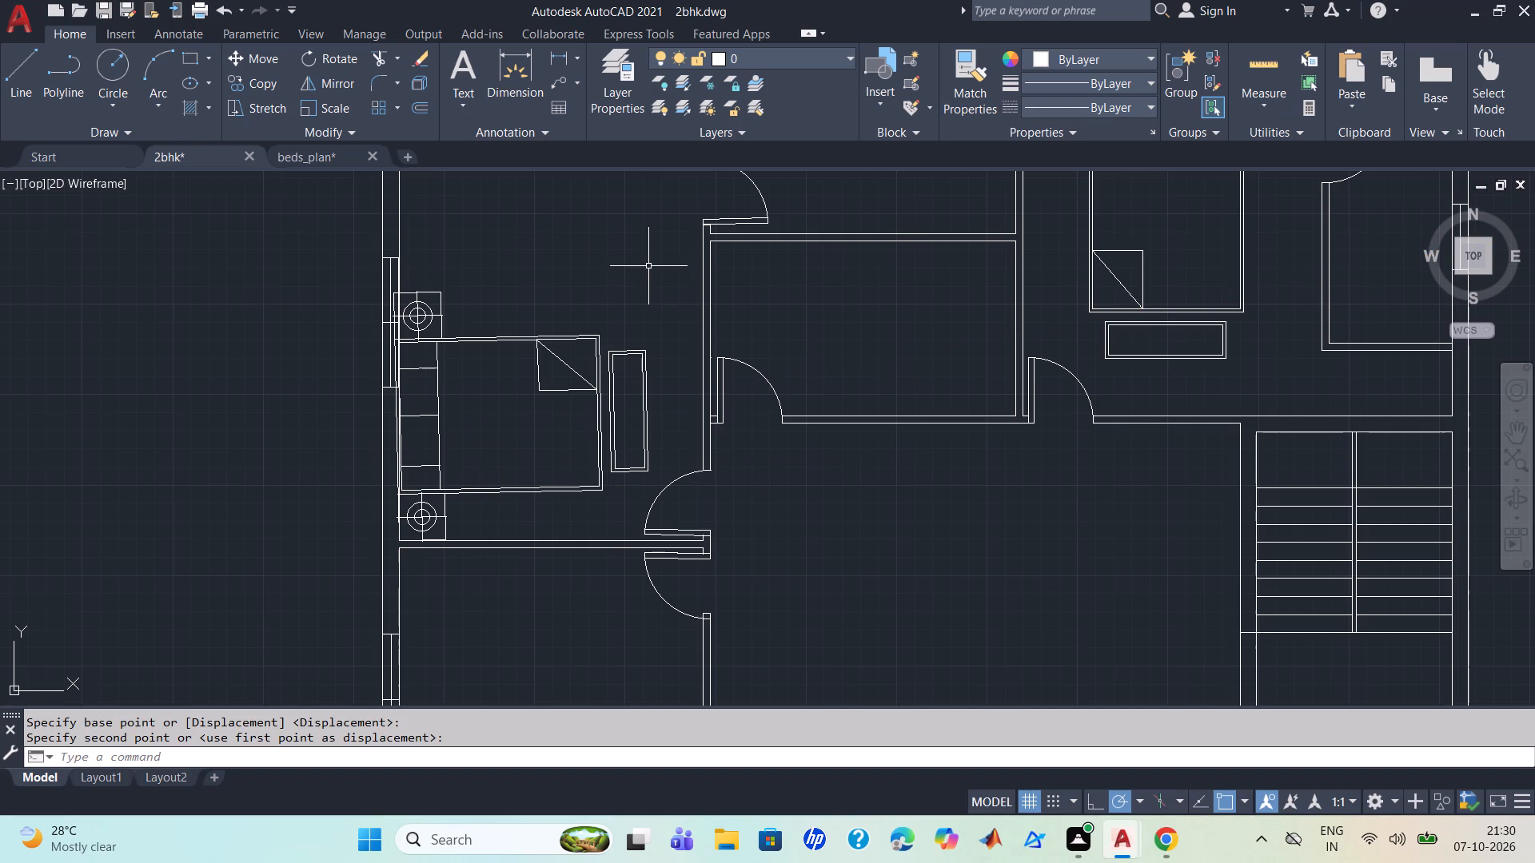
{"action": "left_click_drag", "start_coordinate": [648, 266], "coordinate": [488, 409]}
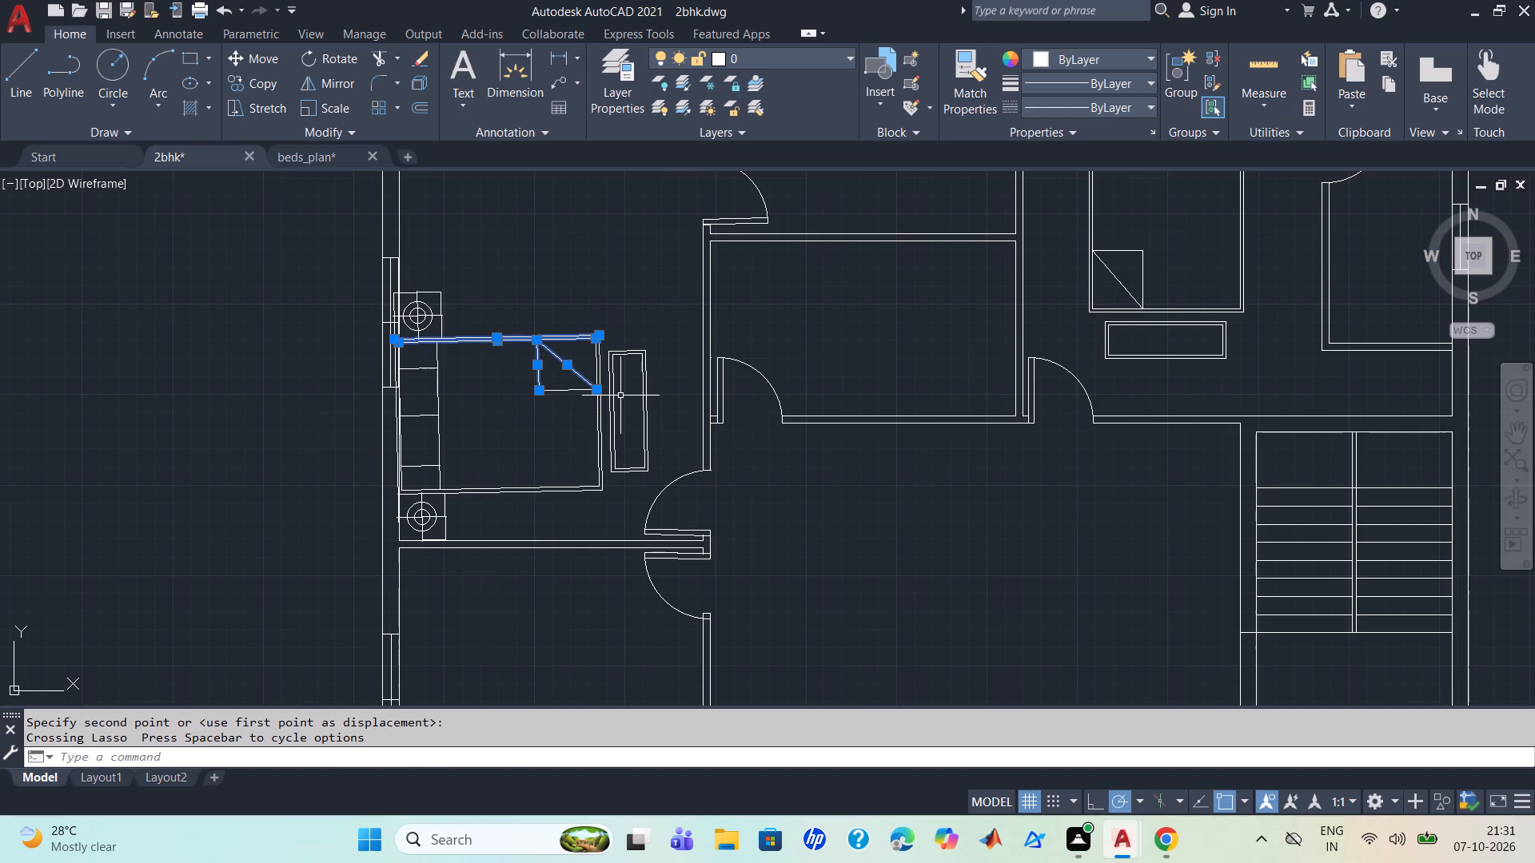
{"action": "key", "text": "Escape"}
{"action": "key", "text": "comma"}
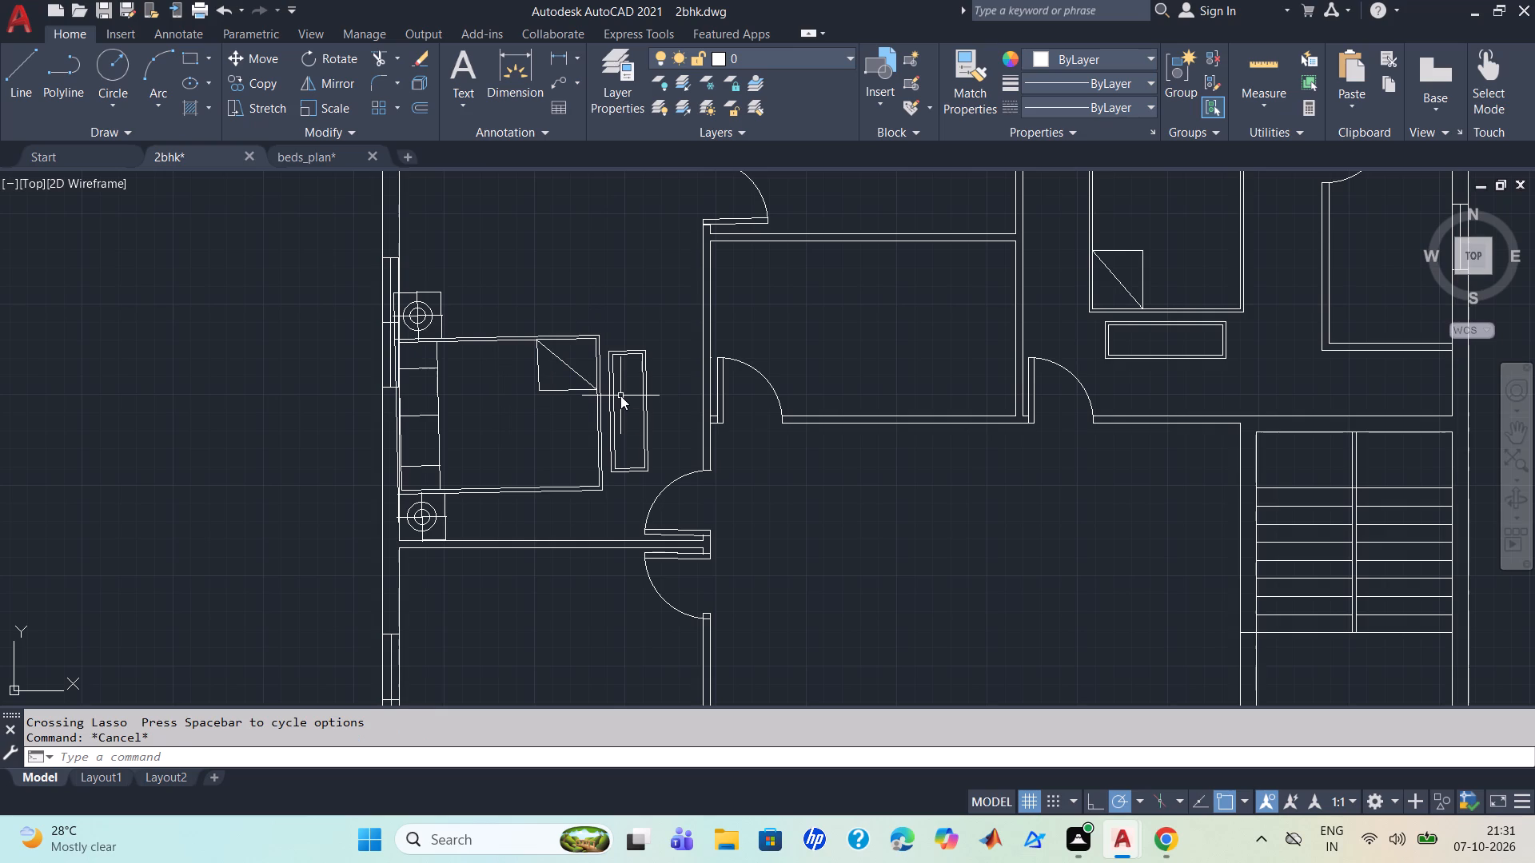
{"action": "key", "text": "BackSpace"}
Move the northwest bedroom's bed set, together with the adjacent south door, by the headboard midpoint to the midpoint of the west wall window.
{"action": "key", "text": "m"}
{"action": "key", "text": "Return"}
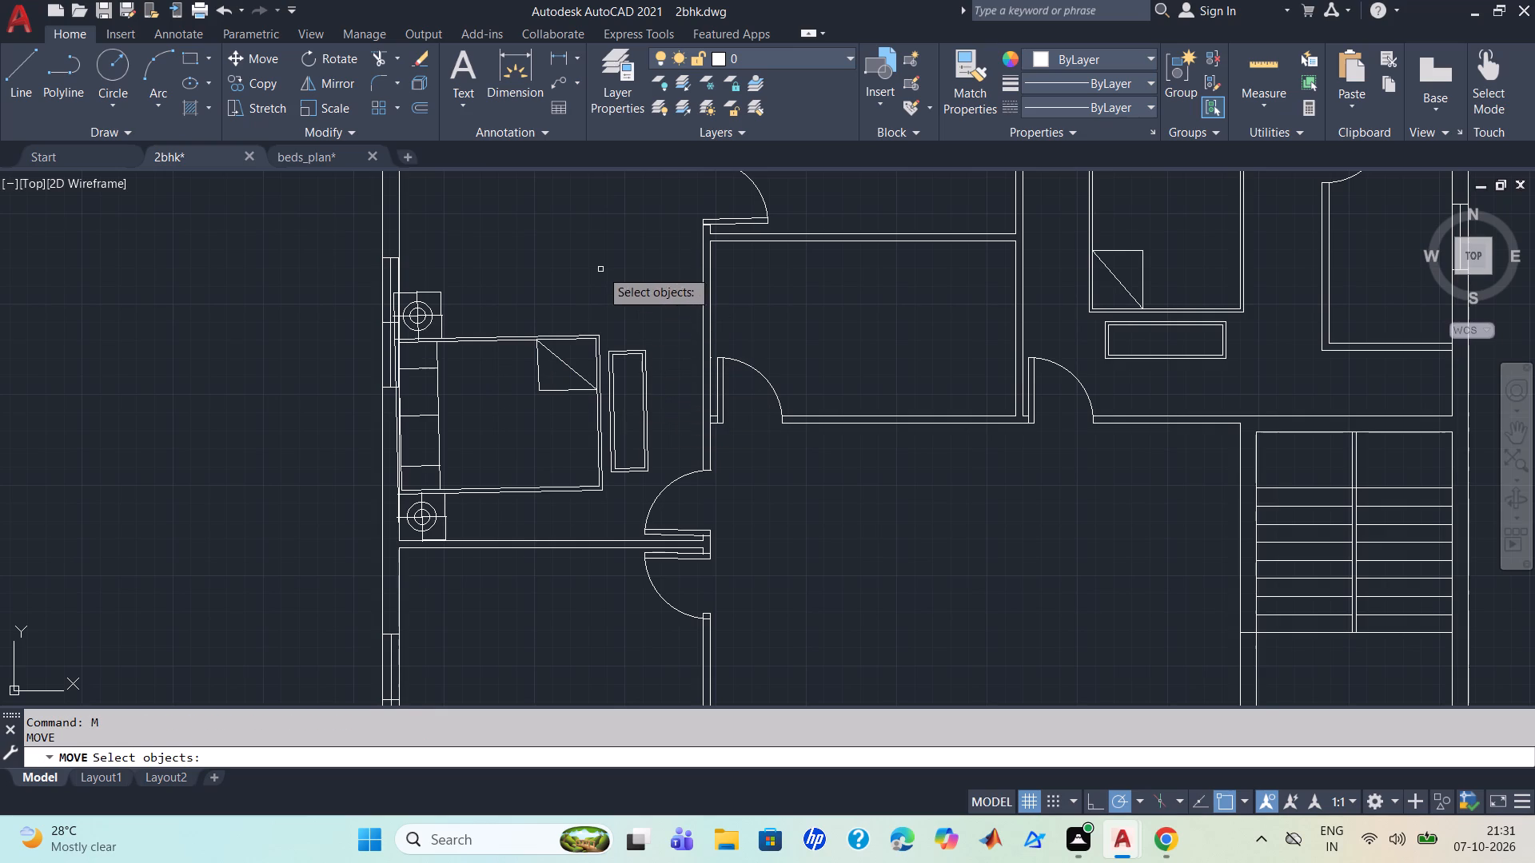
{"action": "left_click", "coordinate": [664, 255]}
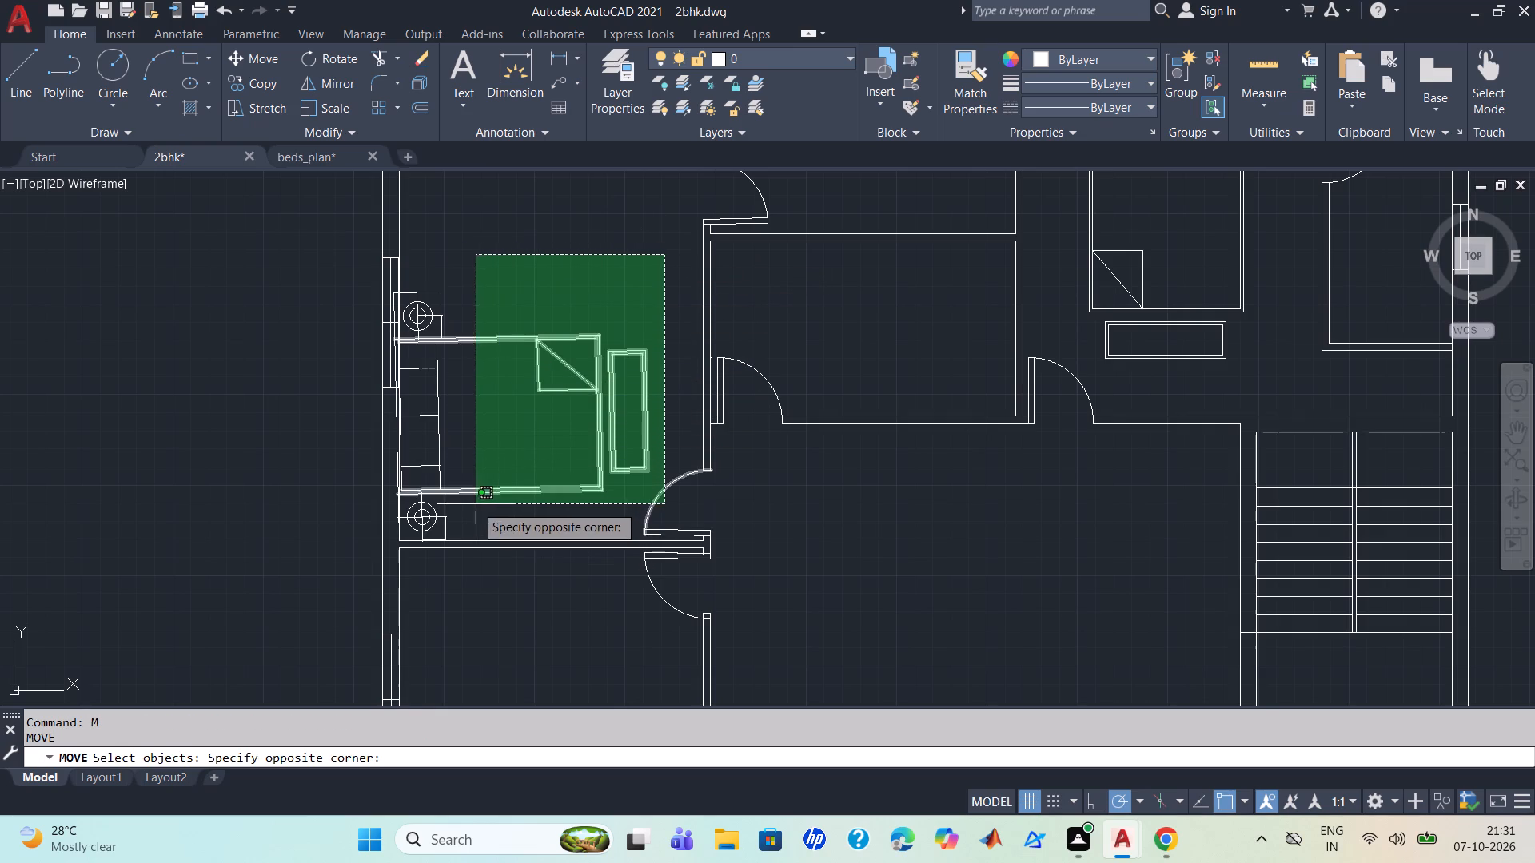
{"action": "left_click", "coordinate": [405, 537]}
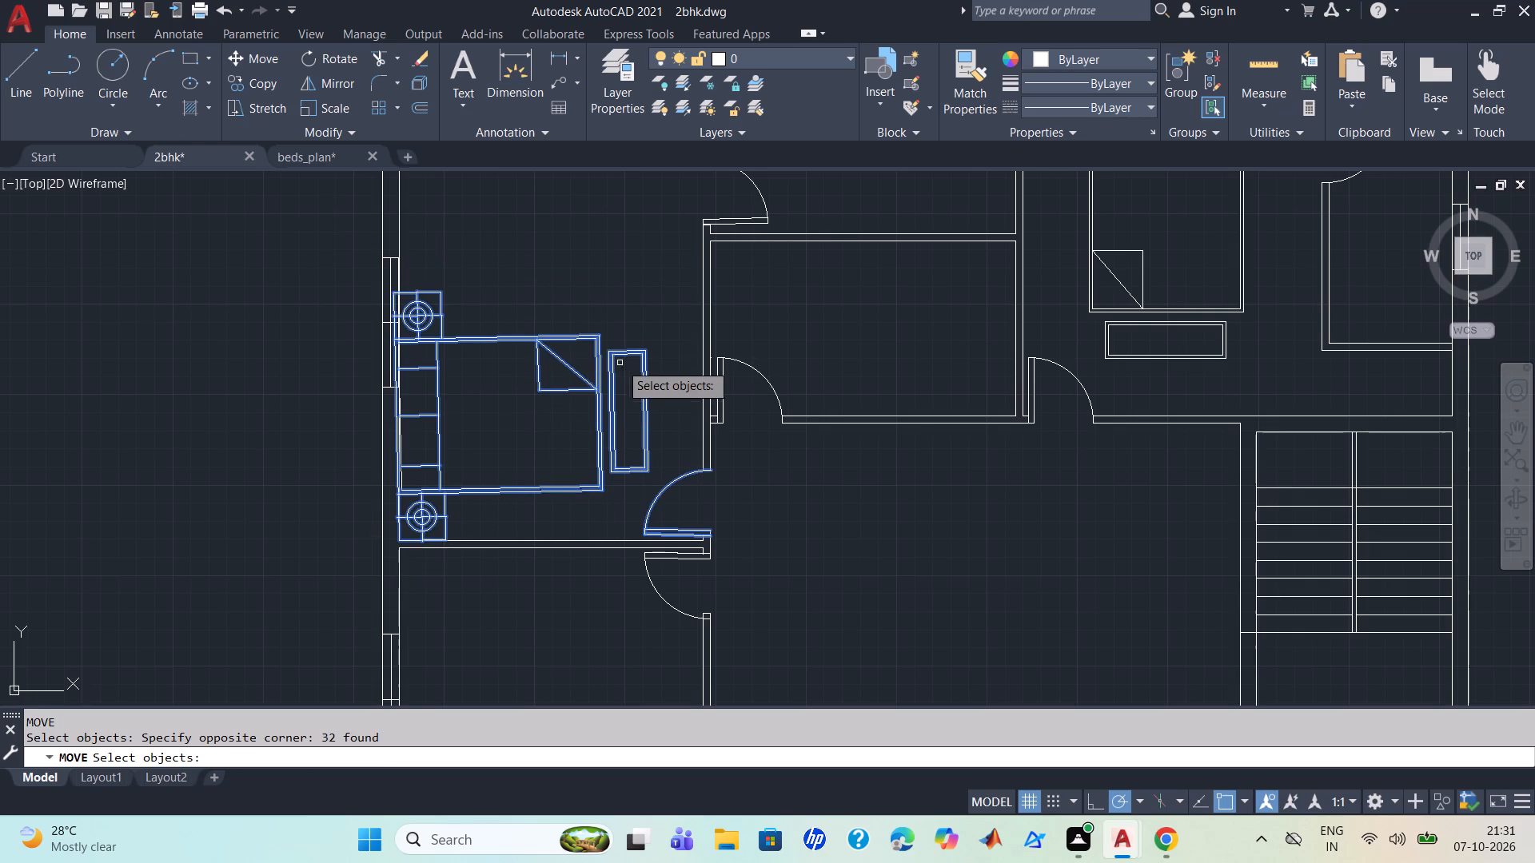
{"action": "scroll", "coordinate": [404, 420], "scroll_direction": "up", "scroll_amount": 2}
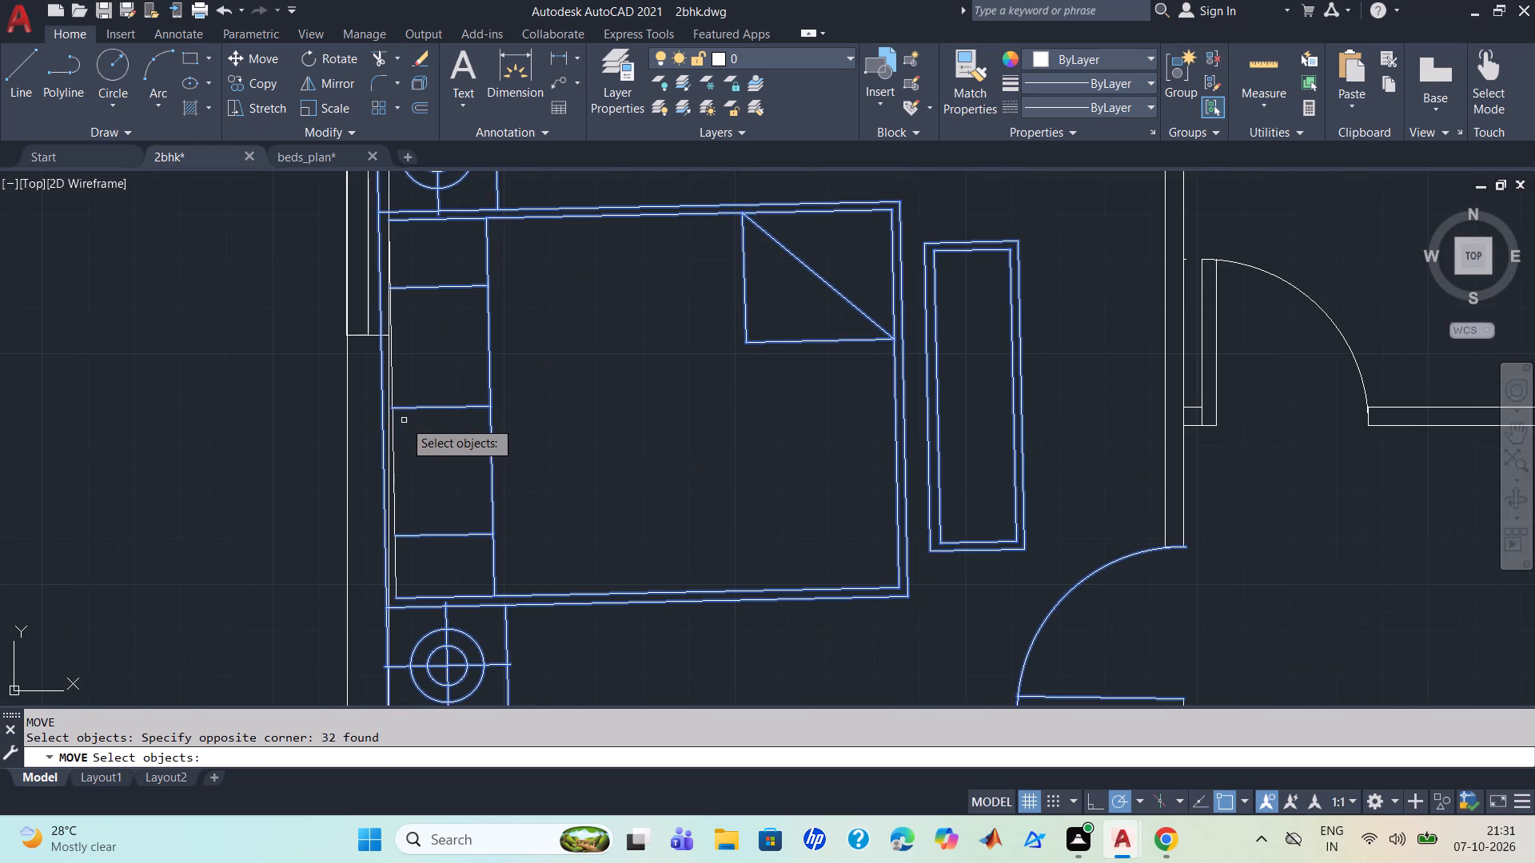
{"action": "key", "text": "Return"}
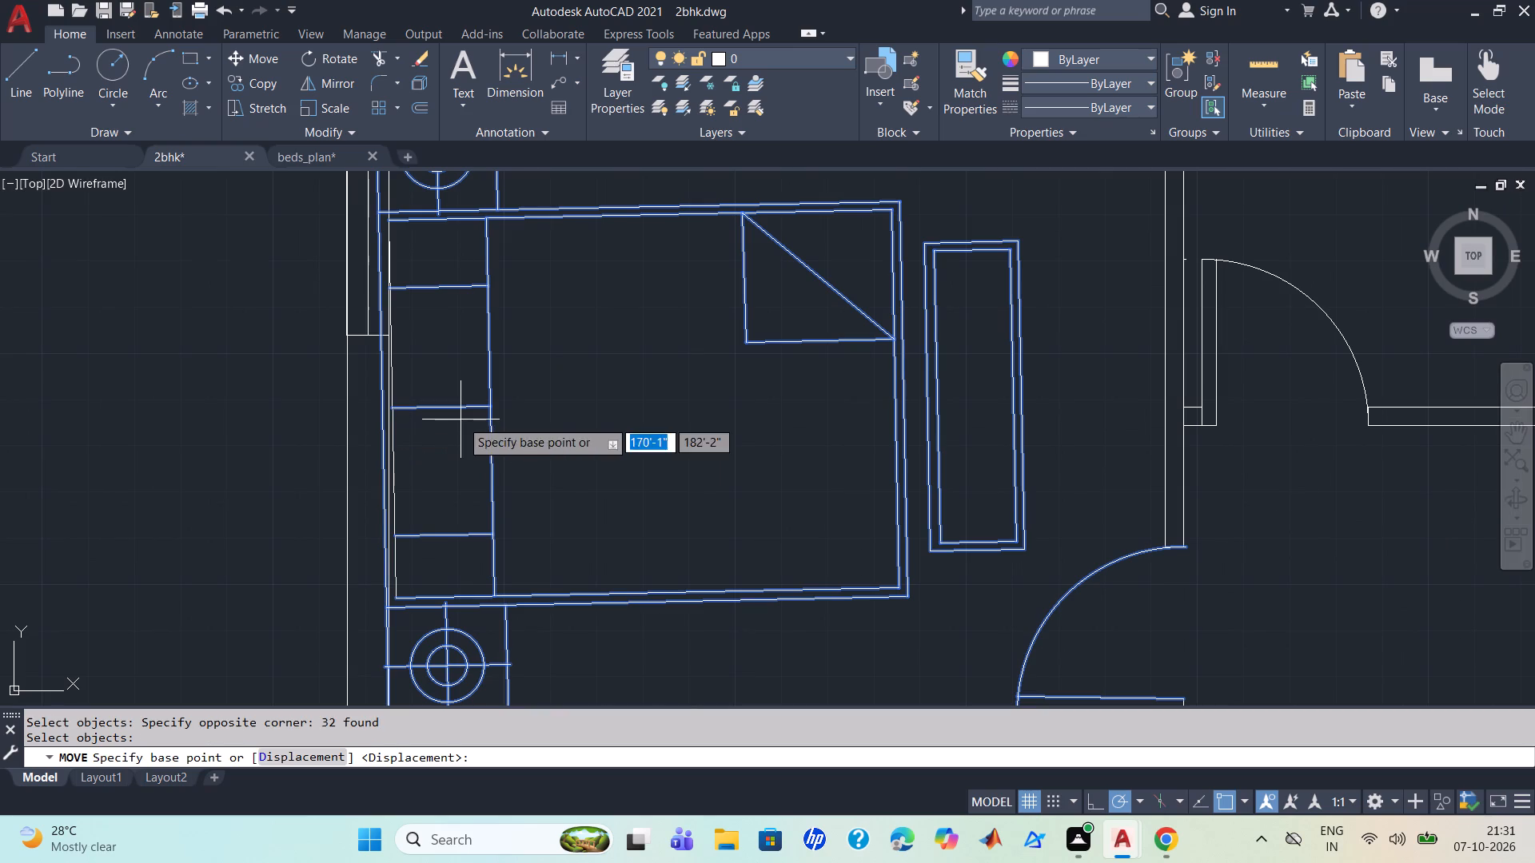
{"action": "left_click", "coordinate": [398, 404]}
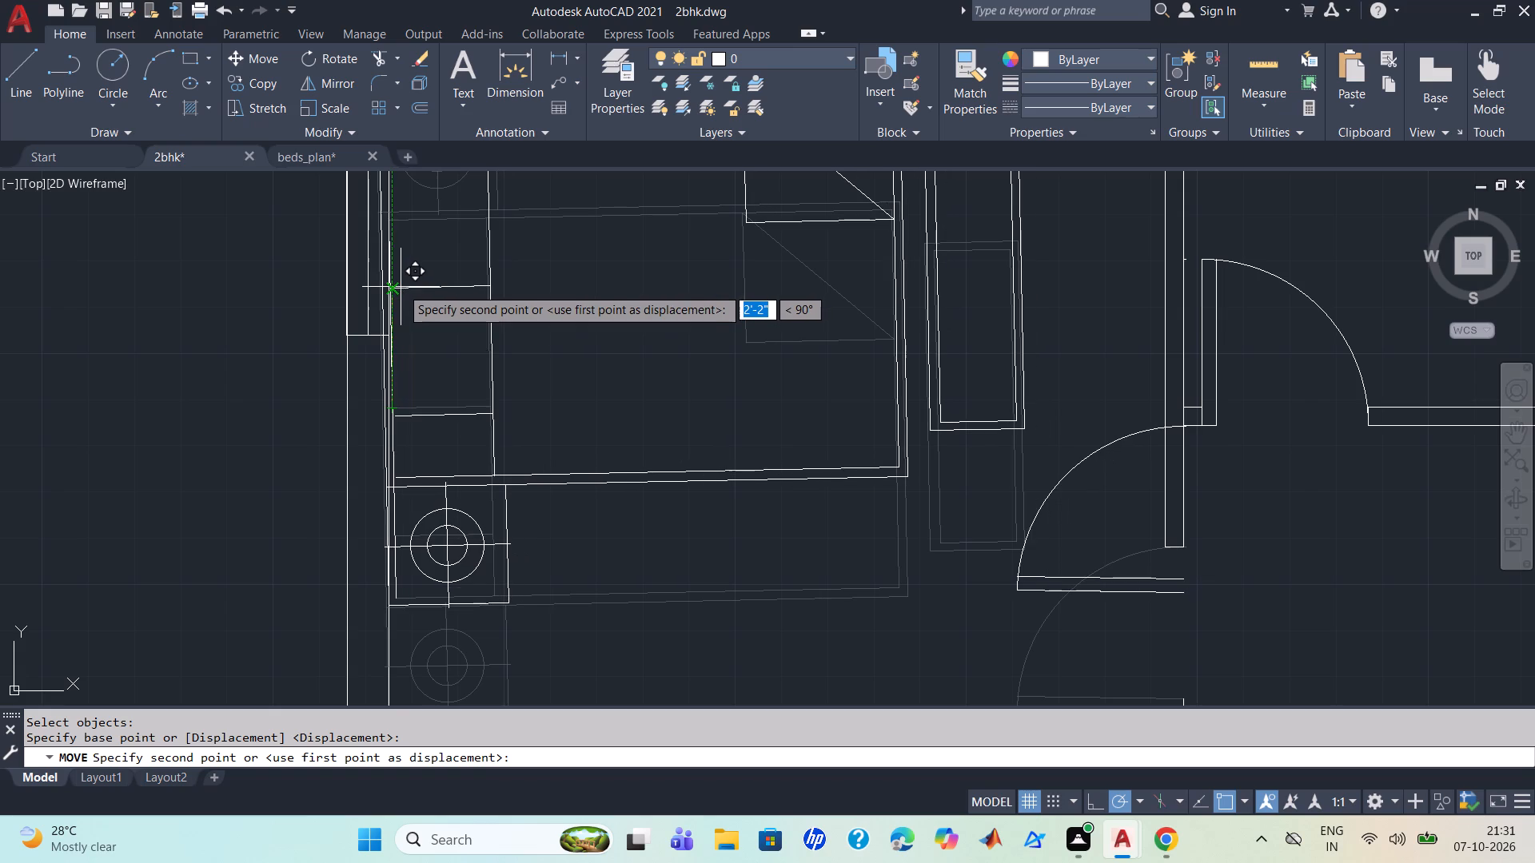
{"action": "scroll", "coordinate": [401, 287], "scroll_direction": "down", "scroll_amount": 3}
{"action": "middle_click_drag", "start_coordinate": [413, 304], "coordinate": [418, 428]}
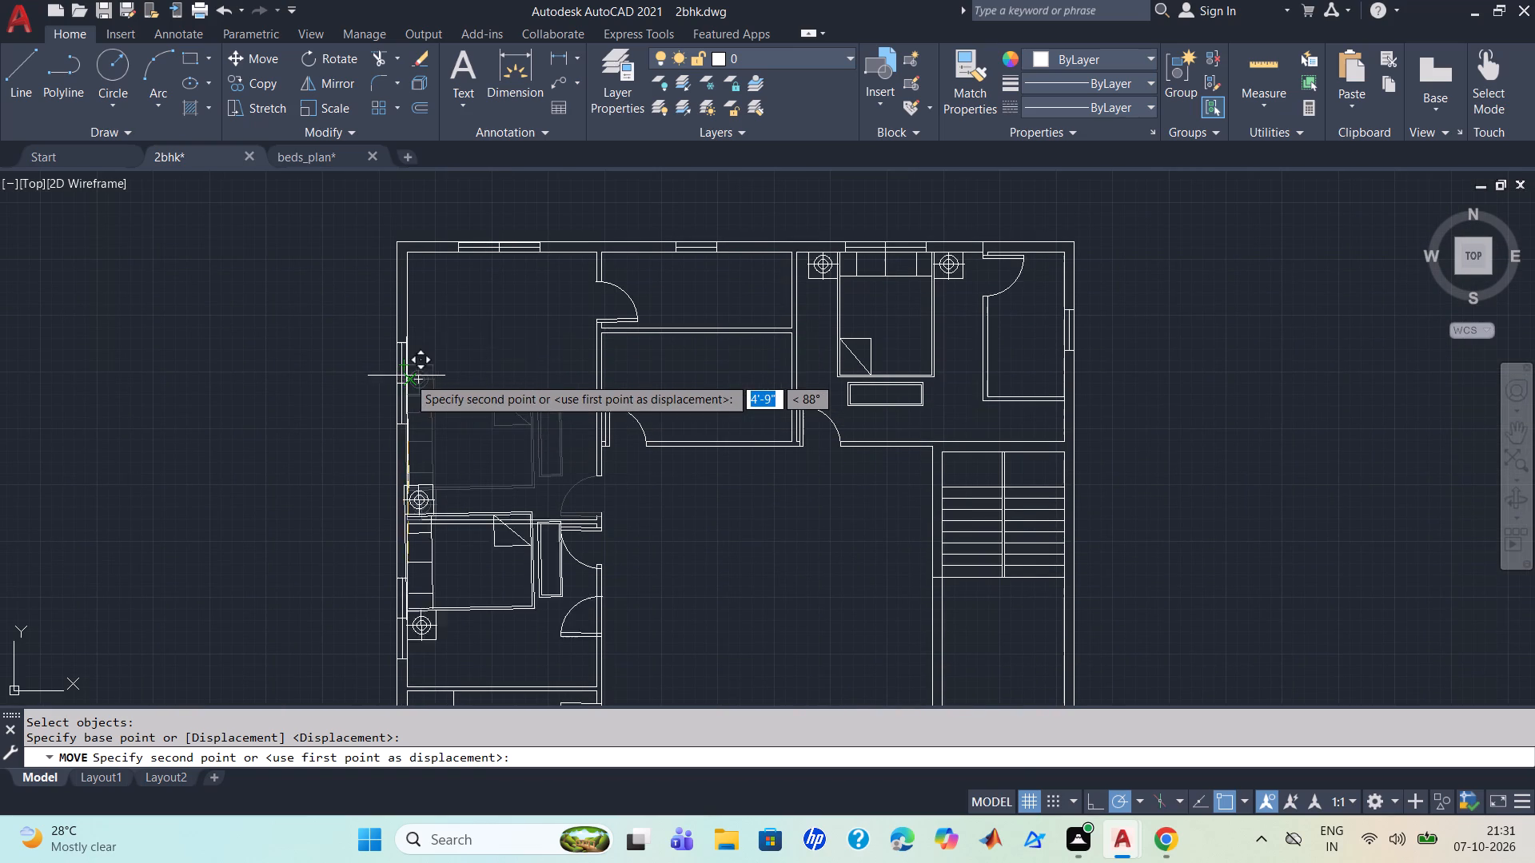
{"action": "scroll", "coordinate": [408, 376], "scroll_direction": "up", "scroll_amount": 3}
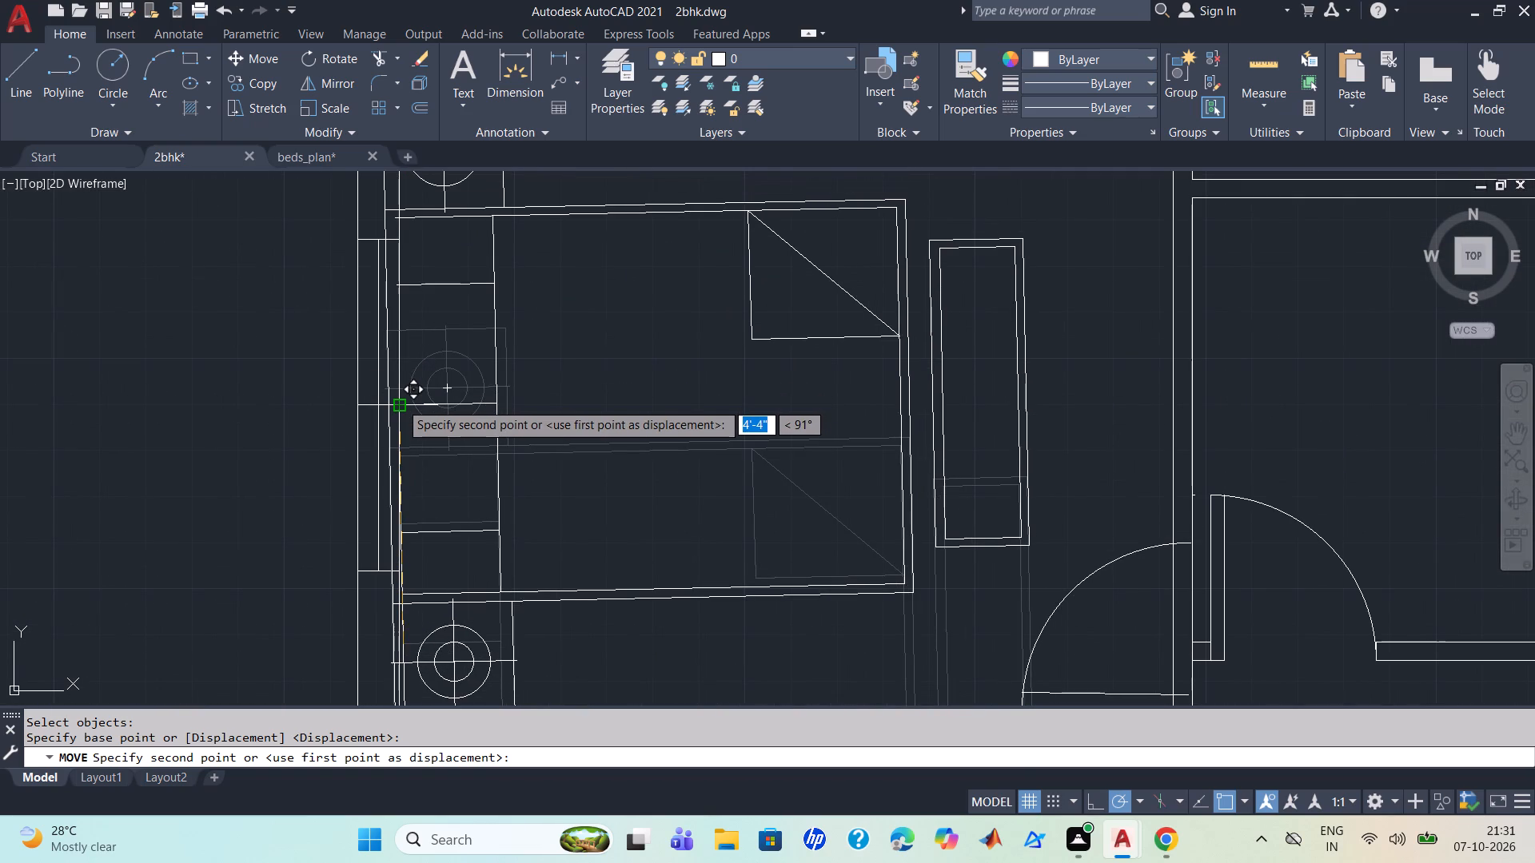
{"action": "left_click", "coordinate": [402, 403]}
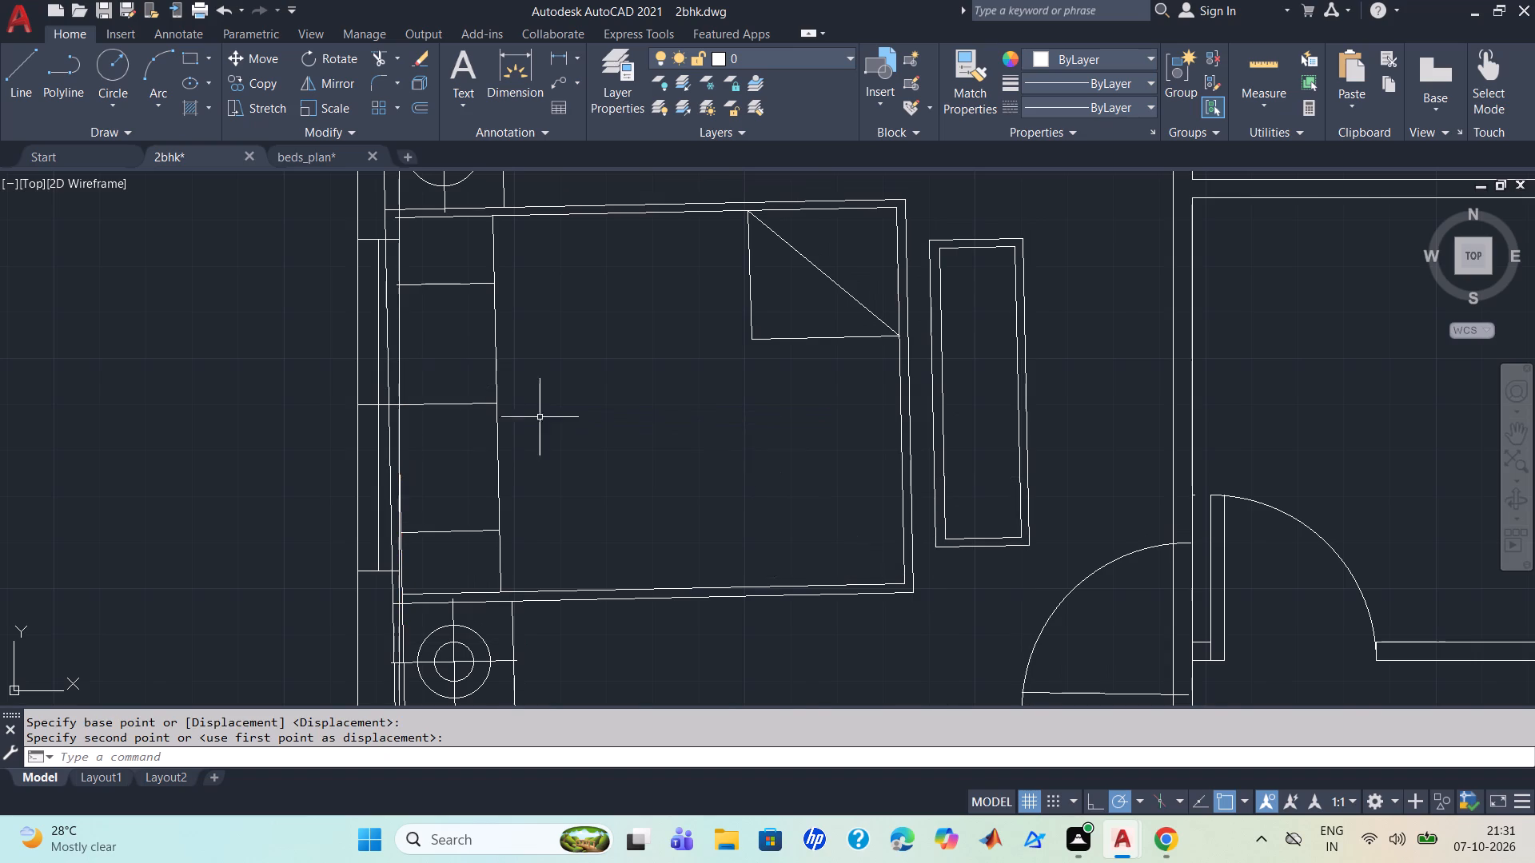
{"action": "scroll", "coordinate": [568, 420], "scroll_direction": "down", "scroll_amount": 2}
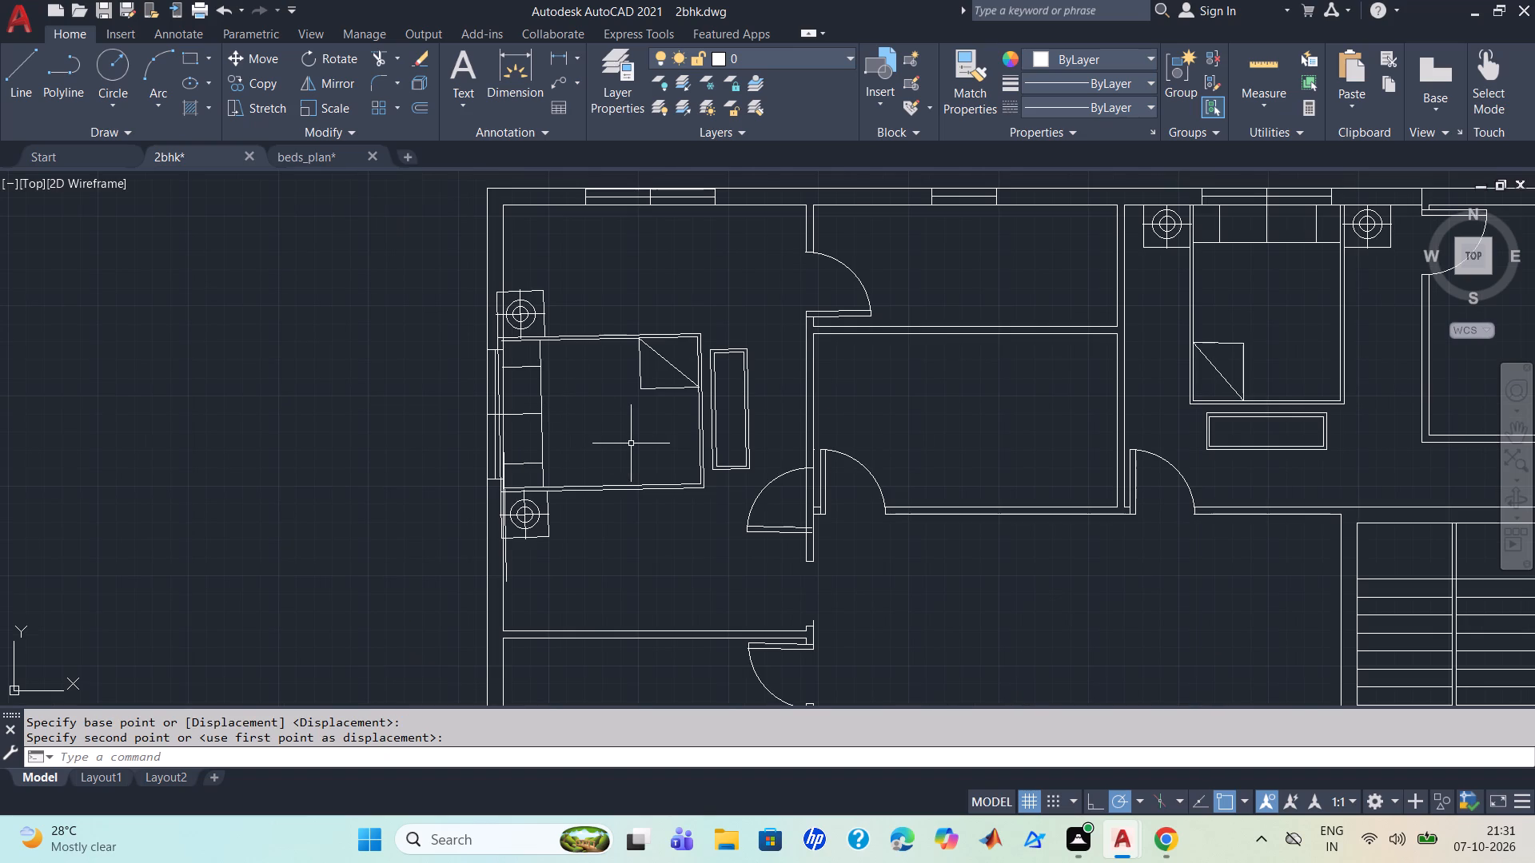
Trim the northwest bedroom's headboard line where it runs along and south past the south bedside table.
{"action": "key", "text": "Escape"}
{"action": "type", "text": "tr"}
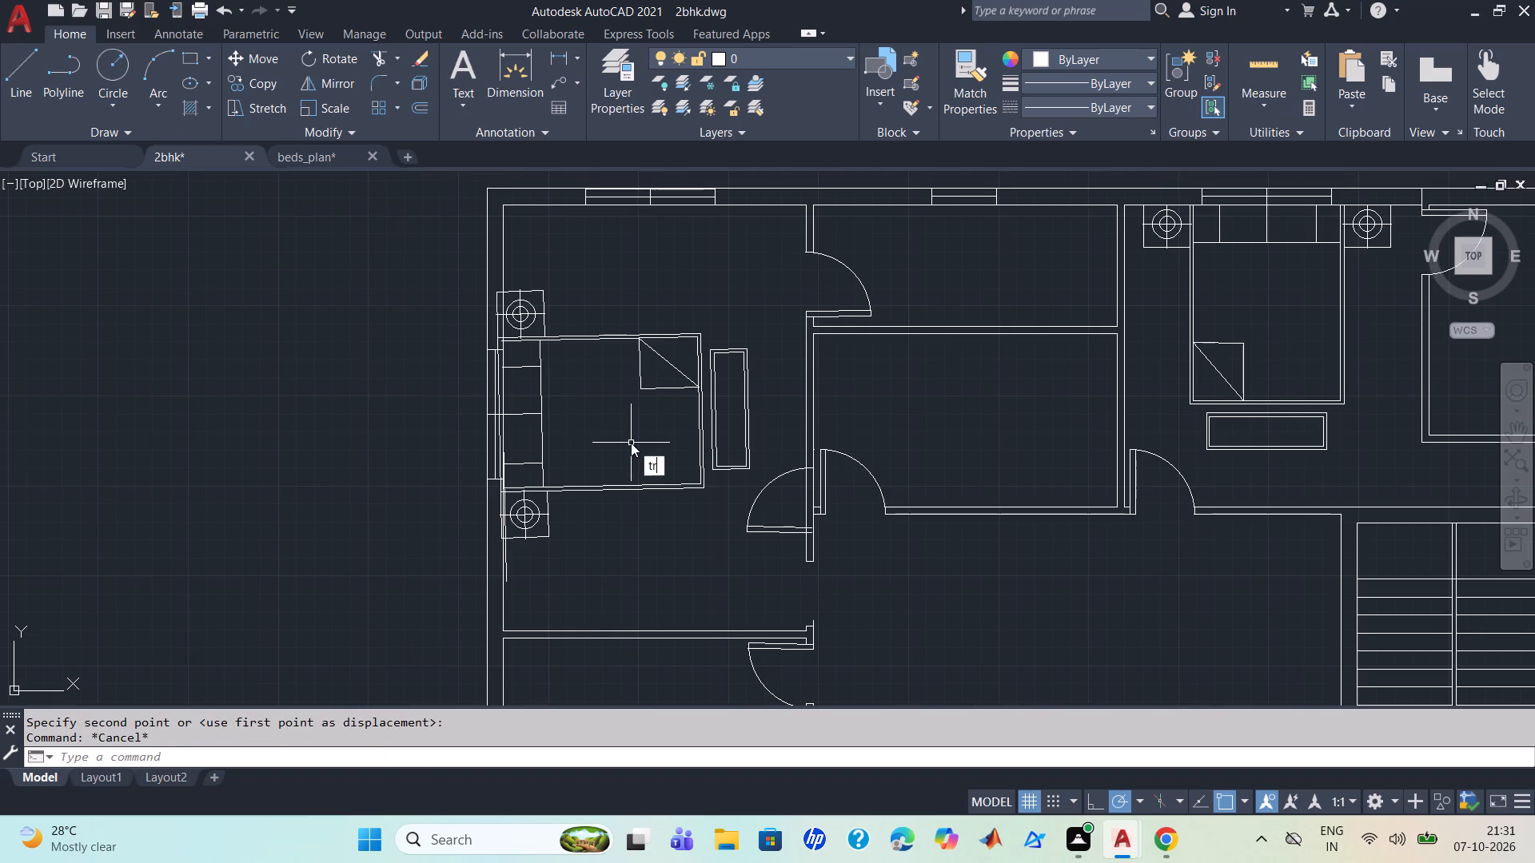
{"action": "key", "text": "Return"}
{"action": "scroll", "coordinate": [621, 427], "scroll_direction": "up", "scroll_amount": 2}
{"action": "scroll", "coordinate": [440, 604], "scroll_direction": "up", "scroll_amount": 1}
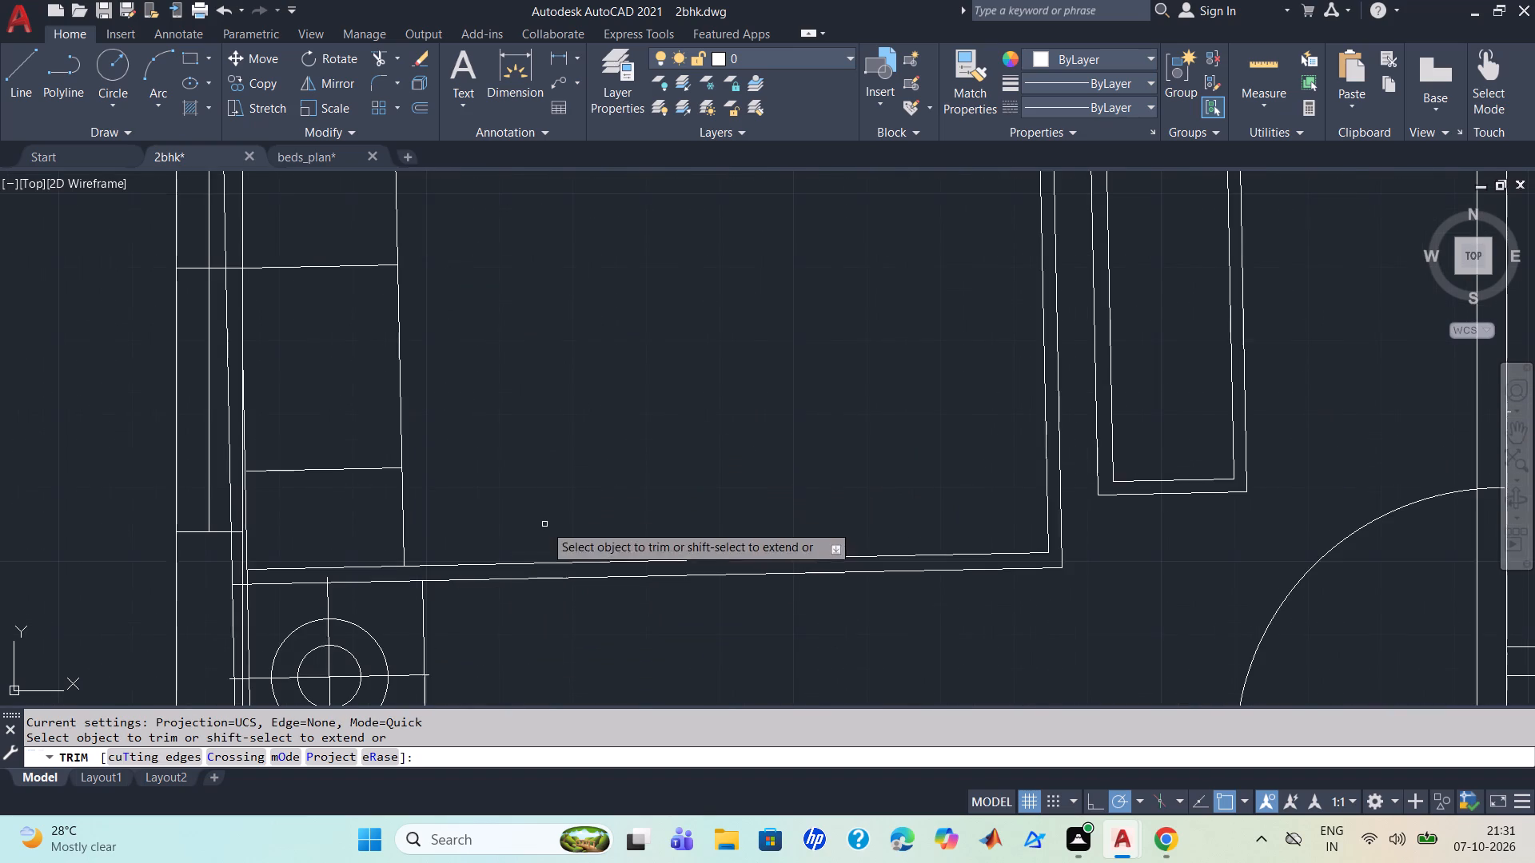
{"action": "middle_click_drag", "start_coordinate": [546, 523], "coordinate": [947, 136]}
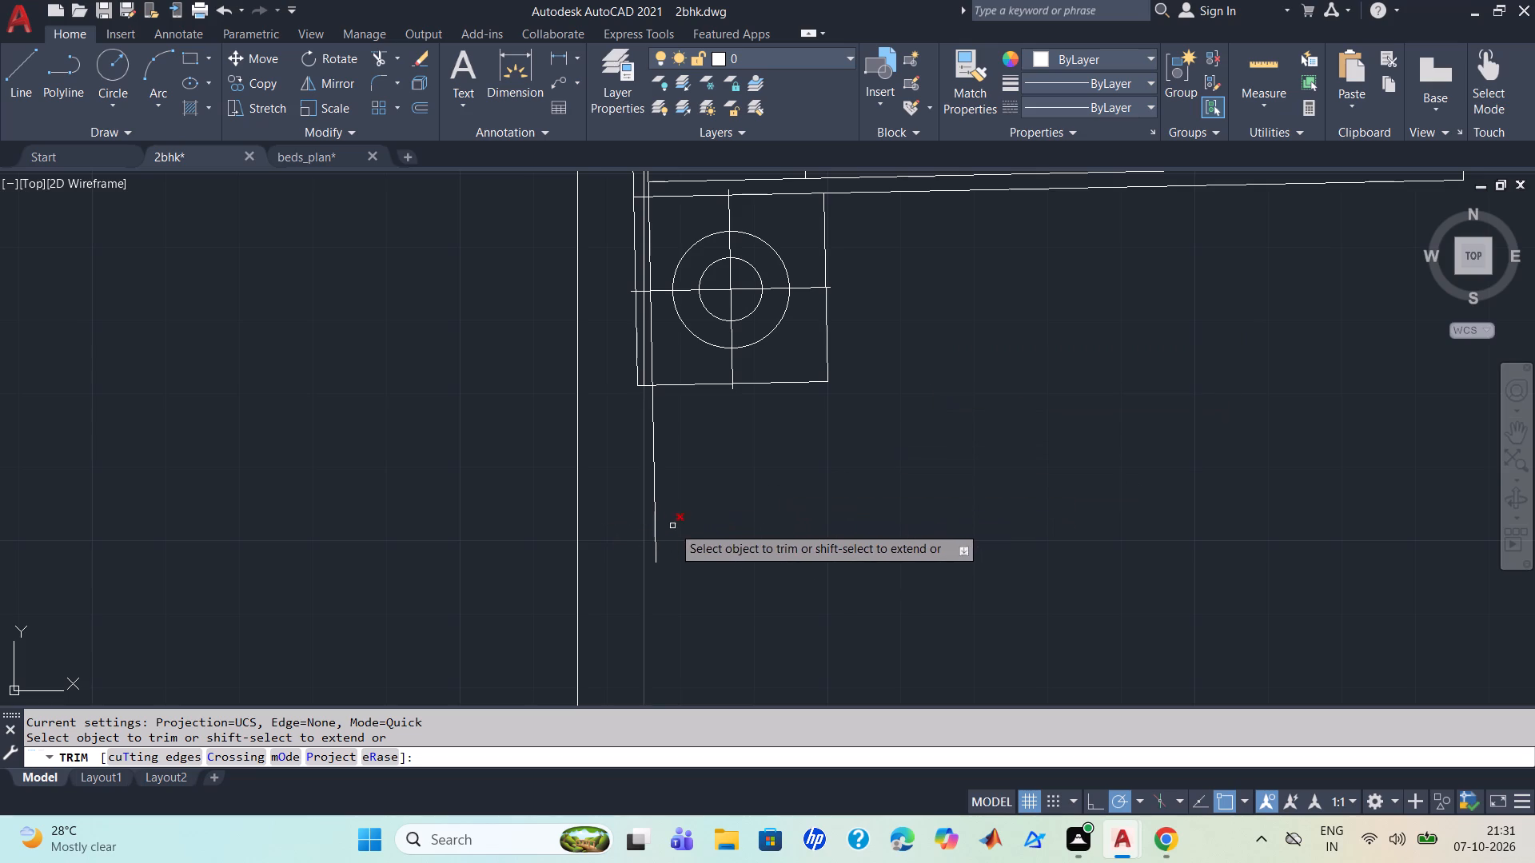
{"action": "left_click", "coordinate": [655, 551]}
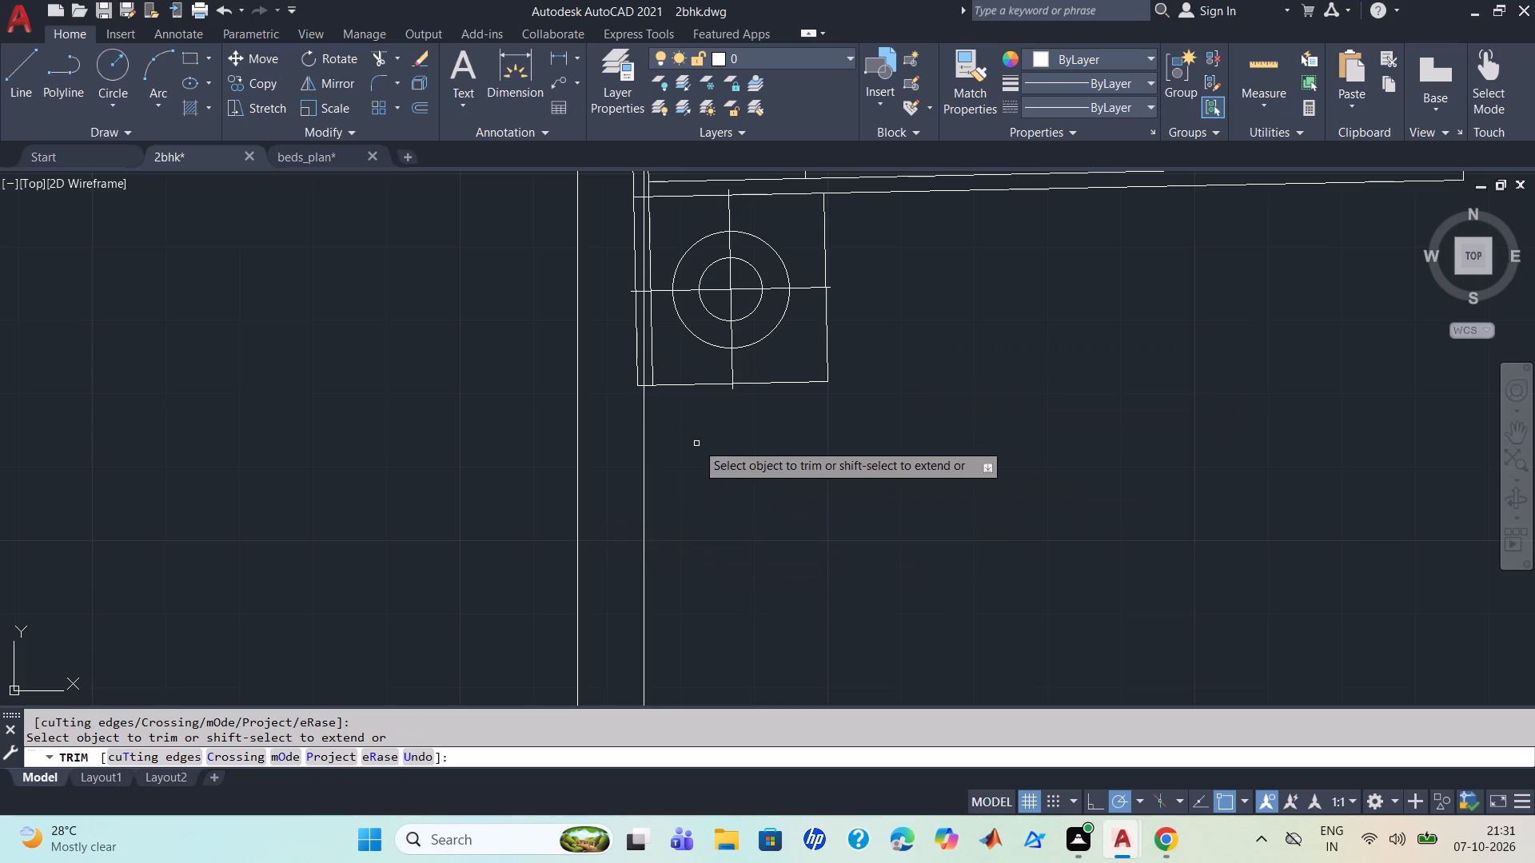
{"action": "left_click", "coordinate": [652, 353]}
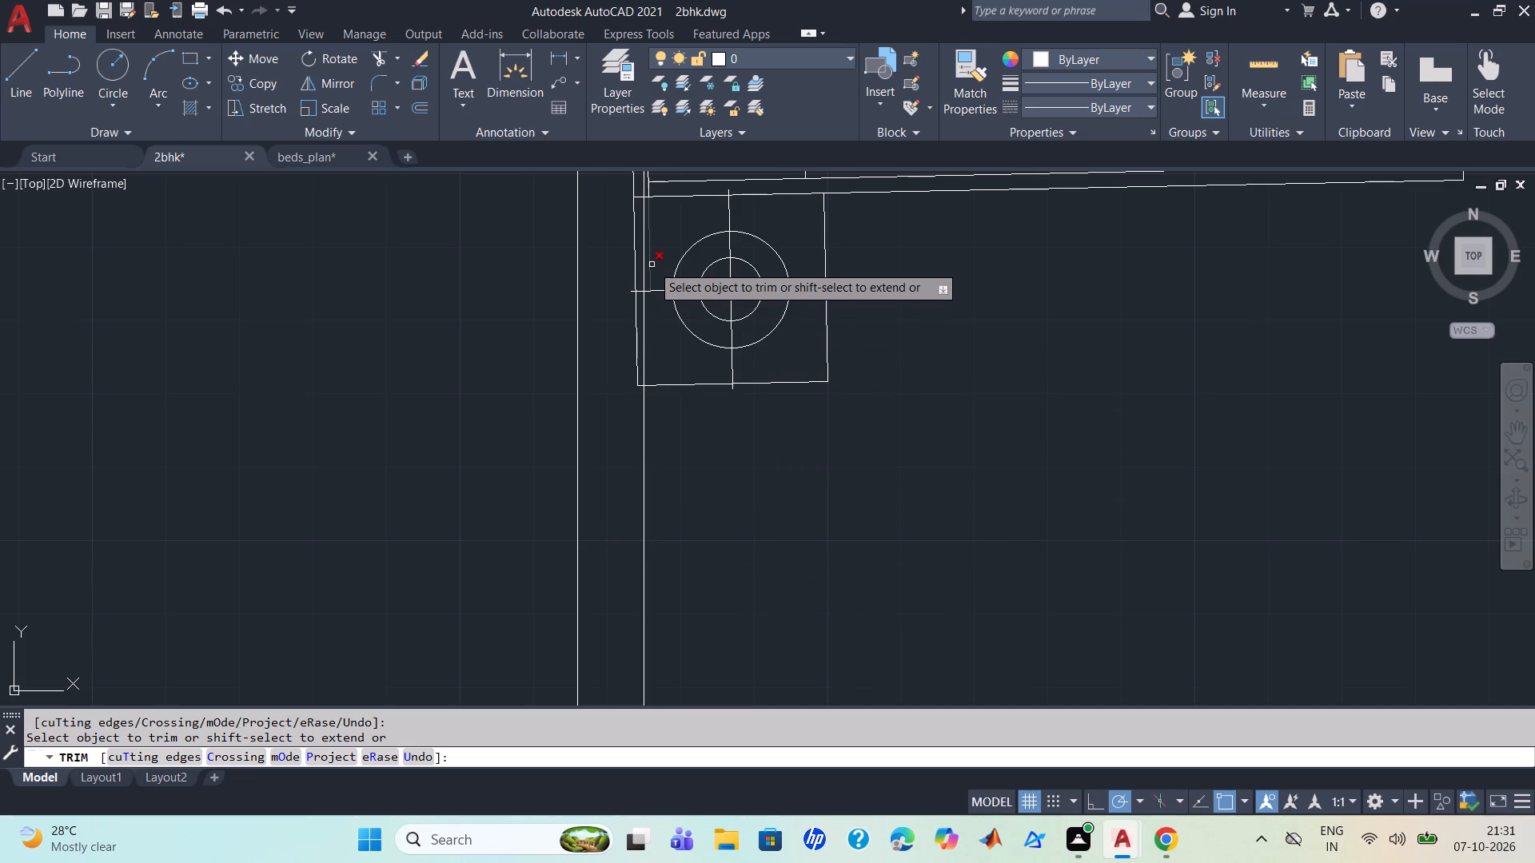
{"action": "left_click", "coordinate": [652, 264]}
Trim the south bedside table, lamp and bed-edge lines that overlap the northwest bedroom's west wall.
{"action": "left_click", "coordinate": [636, 286]}
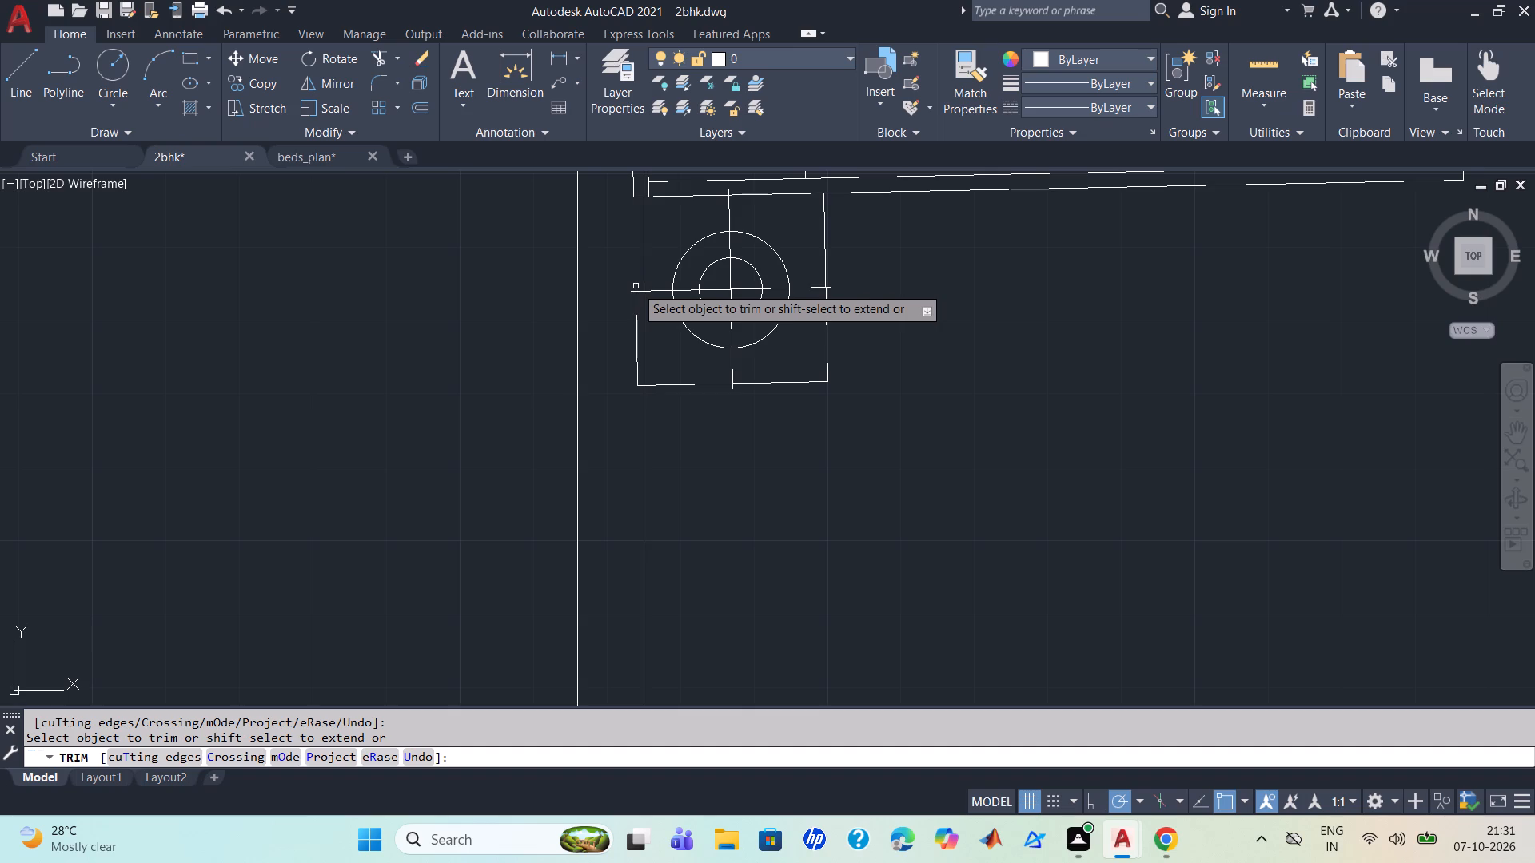
{"action": "left_click", "coordinate": [638, 292]}
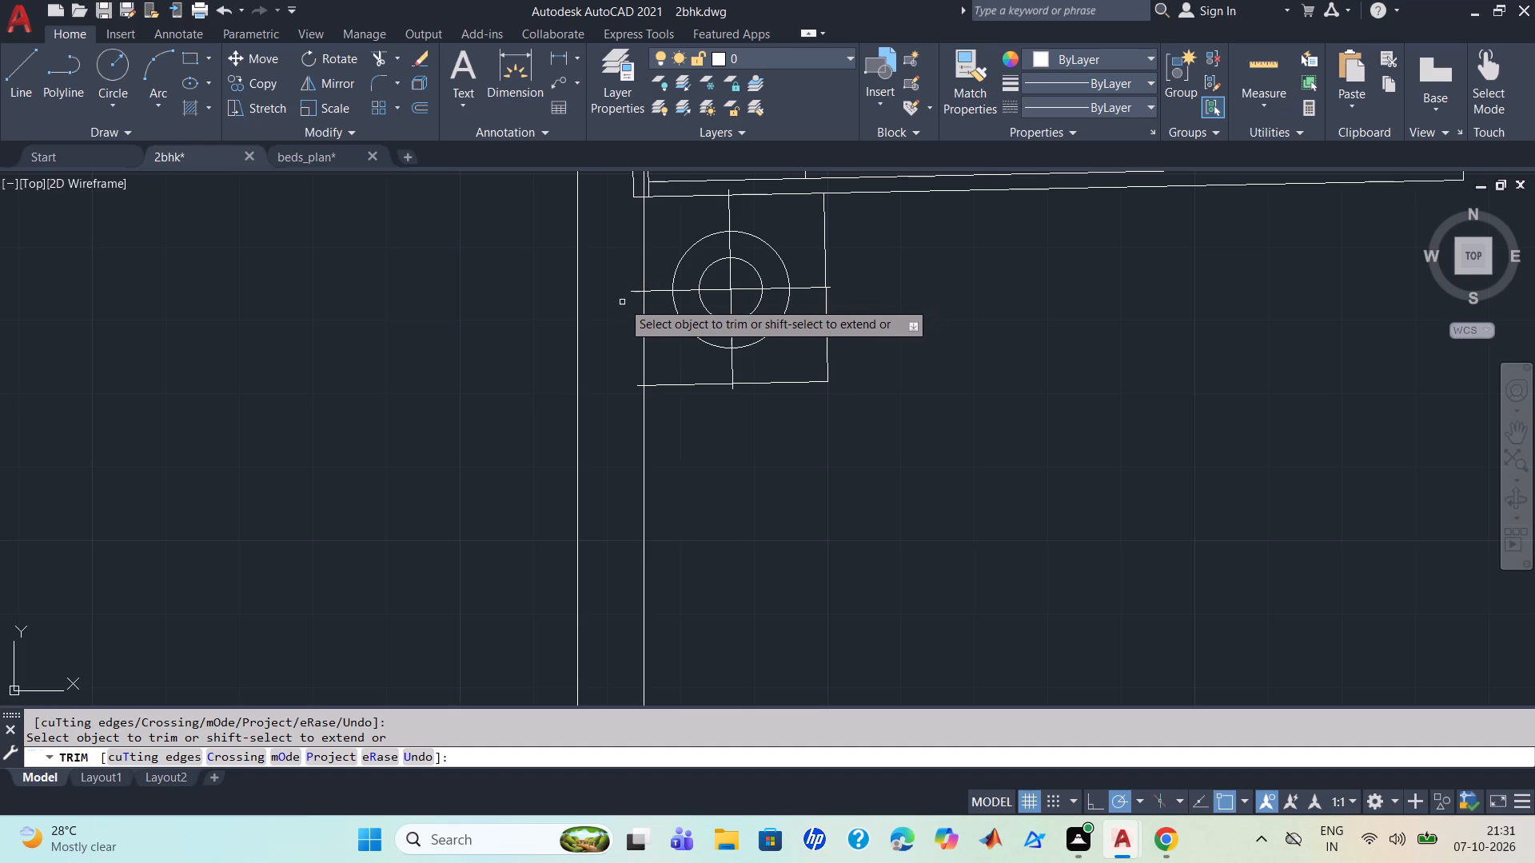
{"action": "left_click", "coordinate": [631, 290]}
{"action": "scroll", "coordinate": [626, 318], "scroll_direction": "up", "scroll_amount": 1}
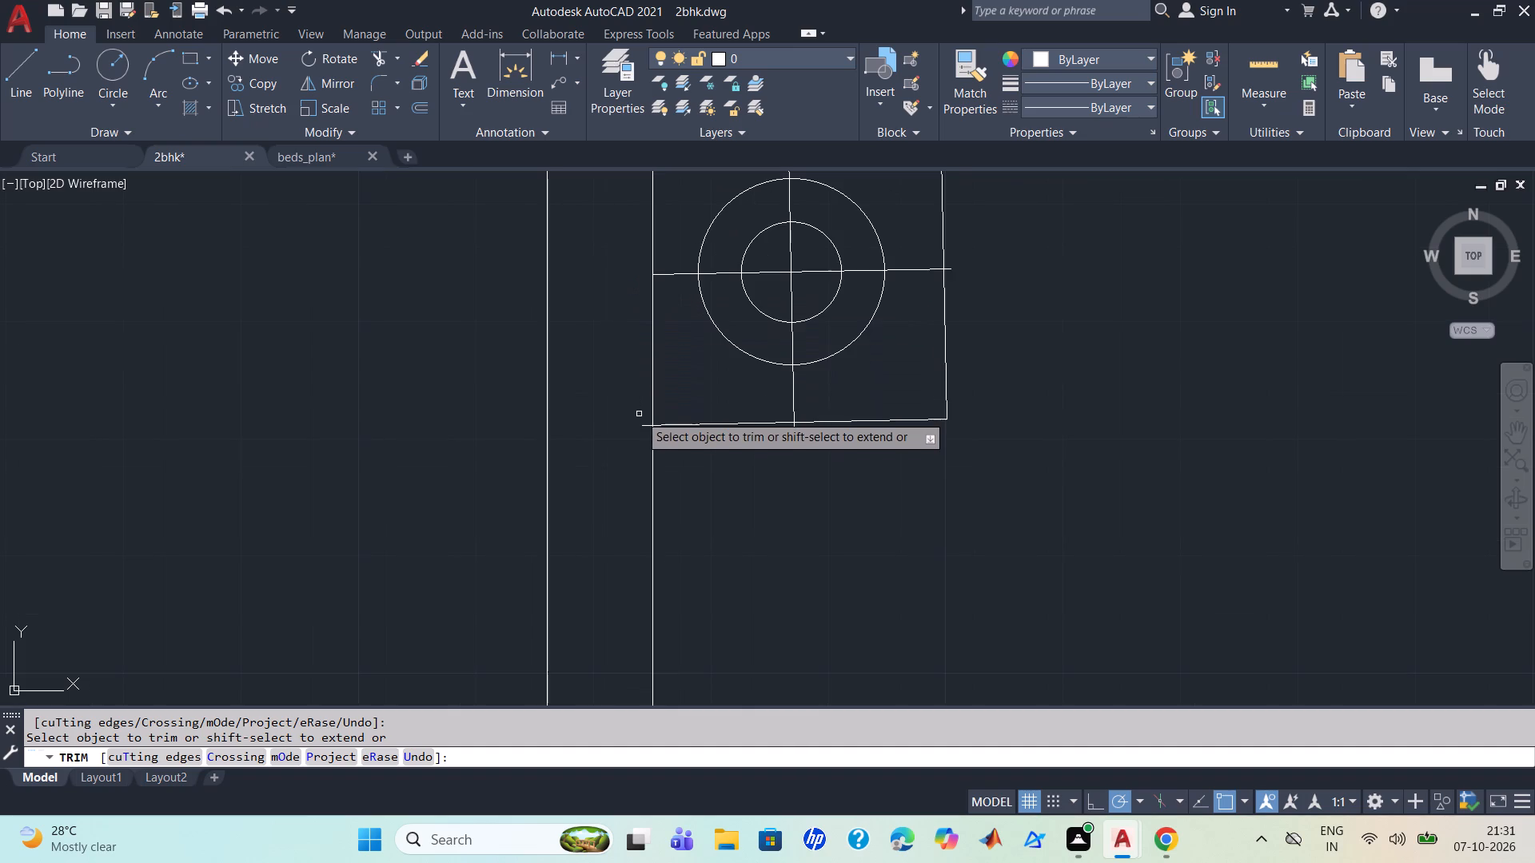
{"action": "left_click", "coordinate": [643, 424]}
{"action": "scroll", "coordinate": [653, 385], "scroll_direction": "down", "scroll_amount": 1}
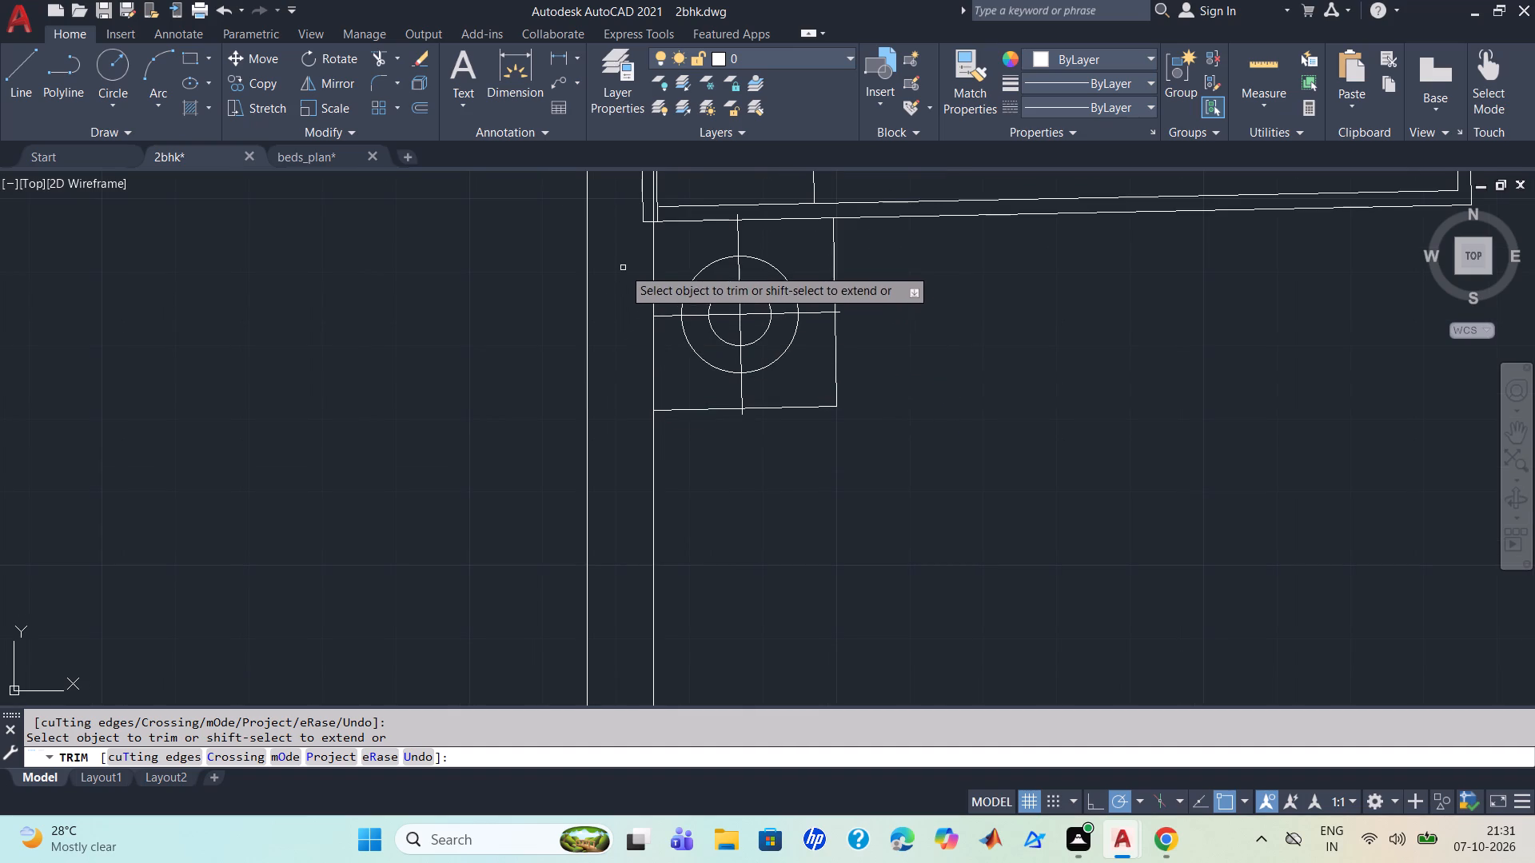
{"action": "left_click", "coordinate": [644, 218]}
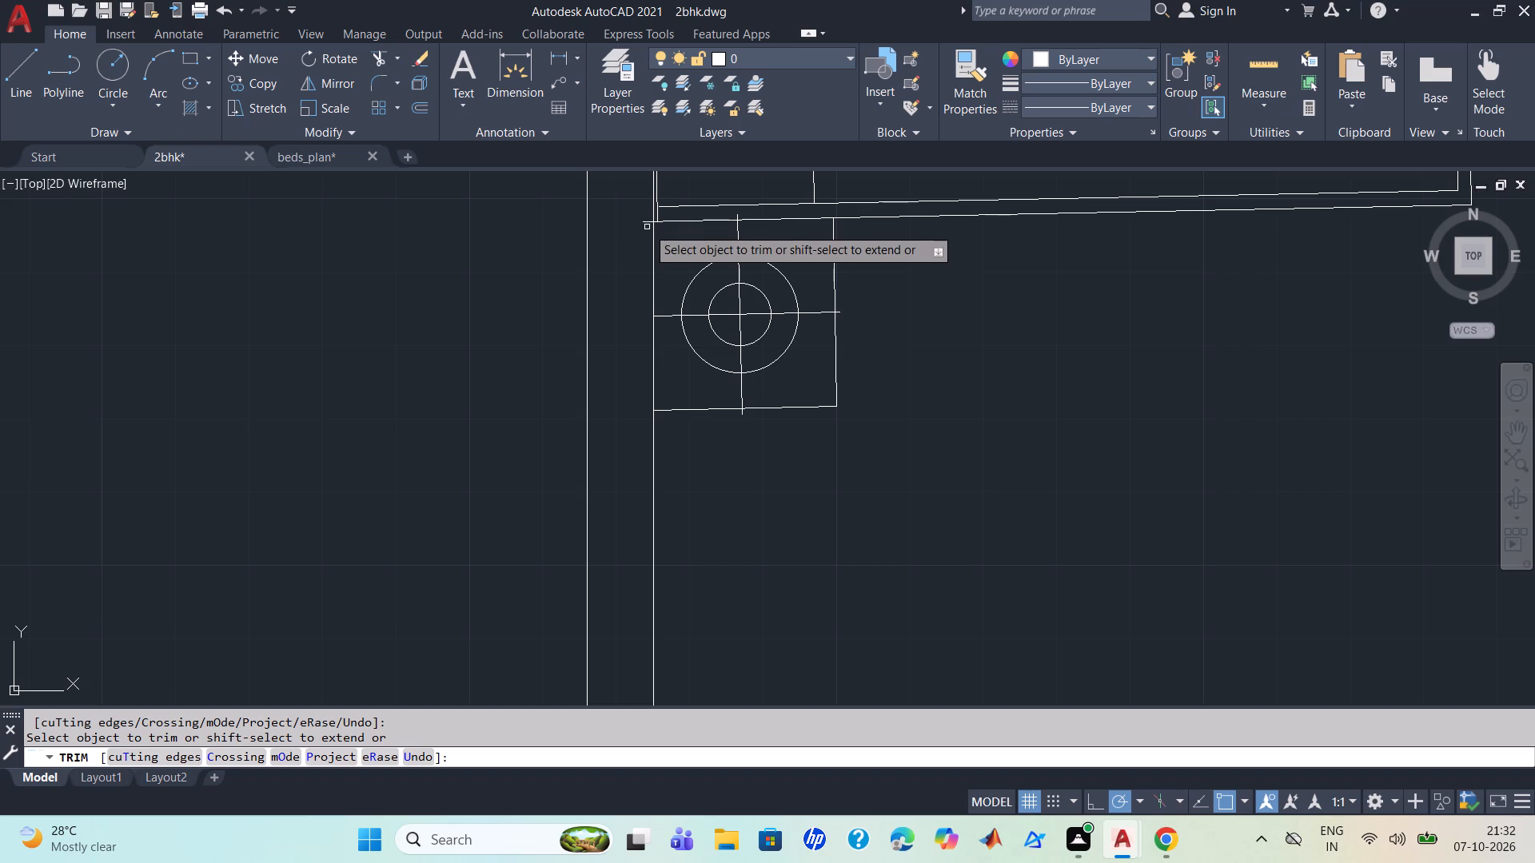
{"action": "left_click", "coordinate": [648, 223]}
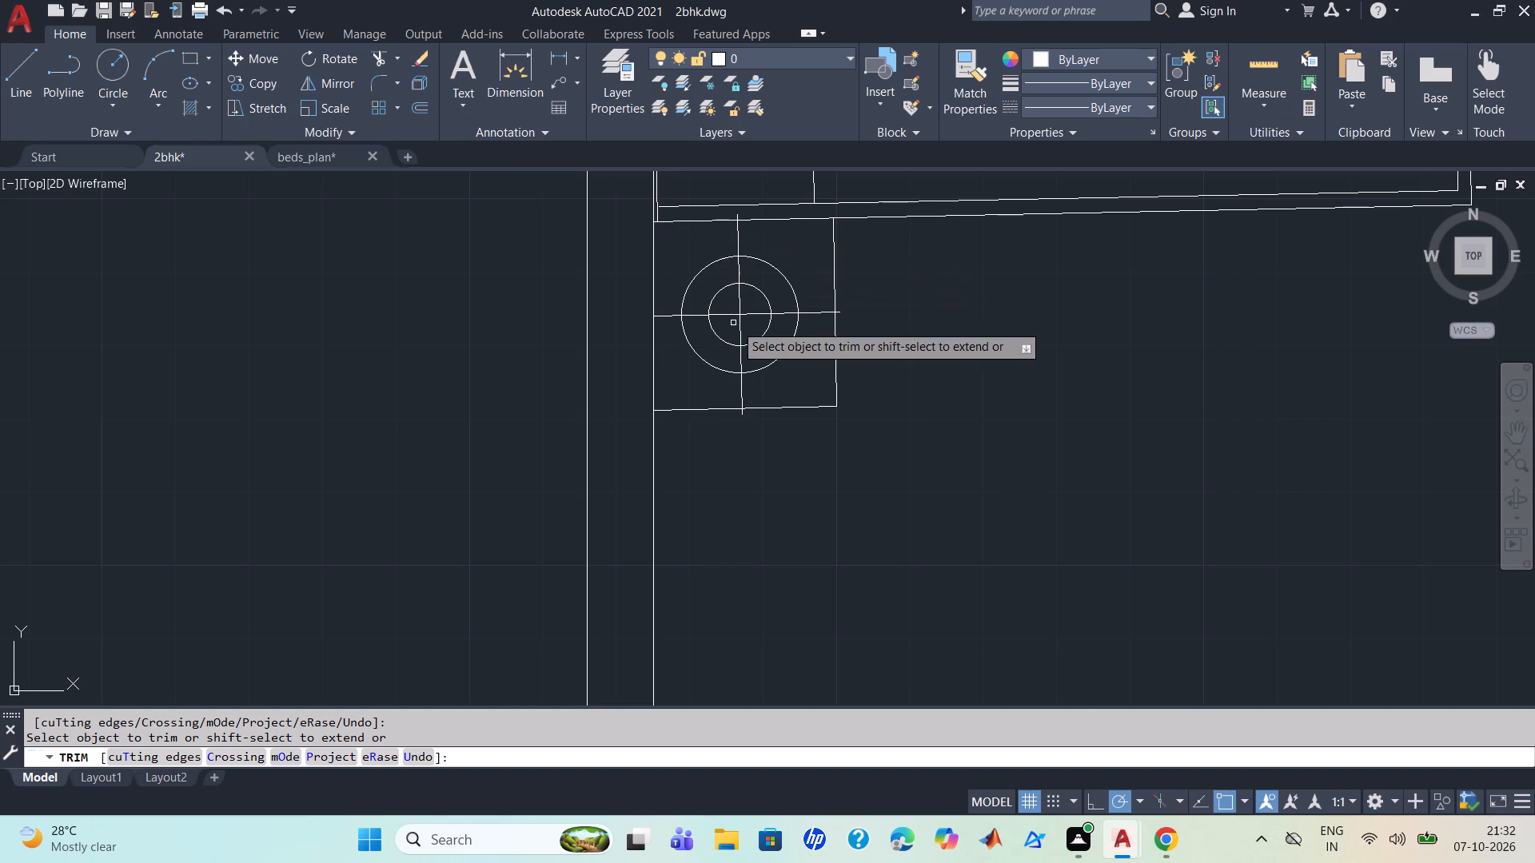
Trim the bed's north edge lines and the north bedside table and lamp lines that overlap the west wall.
{"action": "scroll", "coordinate": [740, 327], "scroll_direction": "down", "scroll_amount": 2}
{"action": "middle_click_drag", "start_coordinate": [805, 221], "coordinate": [783, 403]}
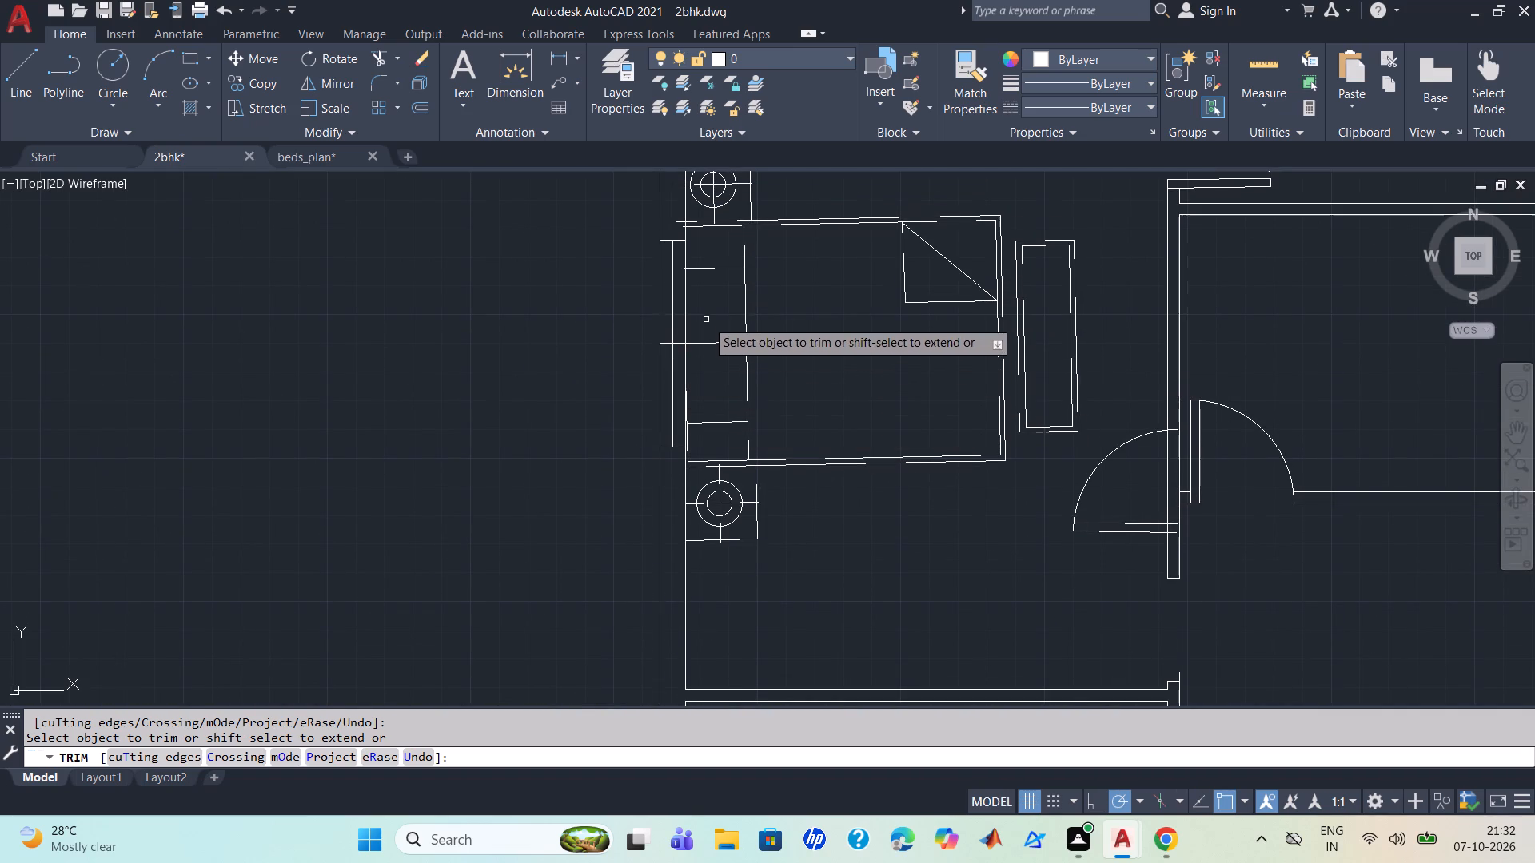
{"action": "scroll", "coordinate": [703, 311], "scroll_direction": "up", "scroll_amount": 1}
{"action": "middle_click_drag", "start_coordinate": [696, 200], "coordinate": [722, 432]}
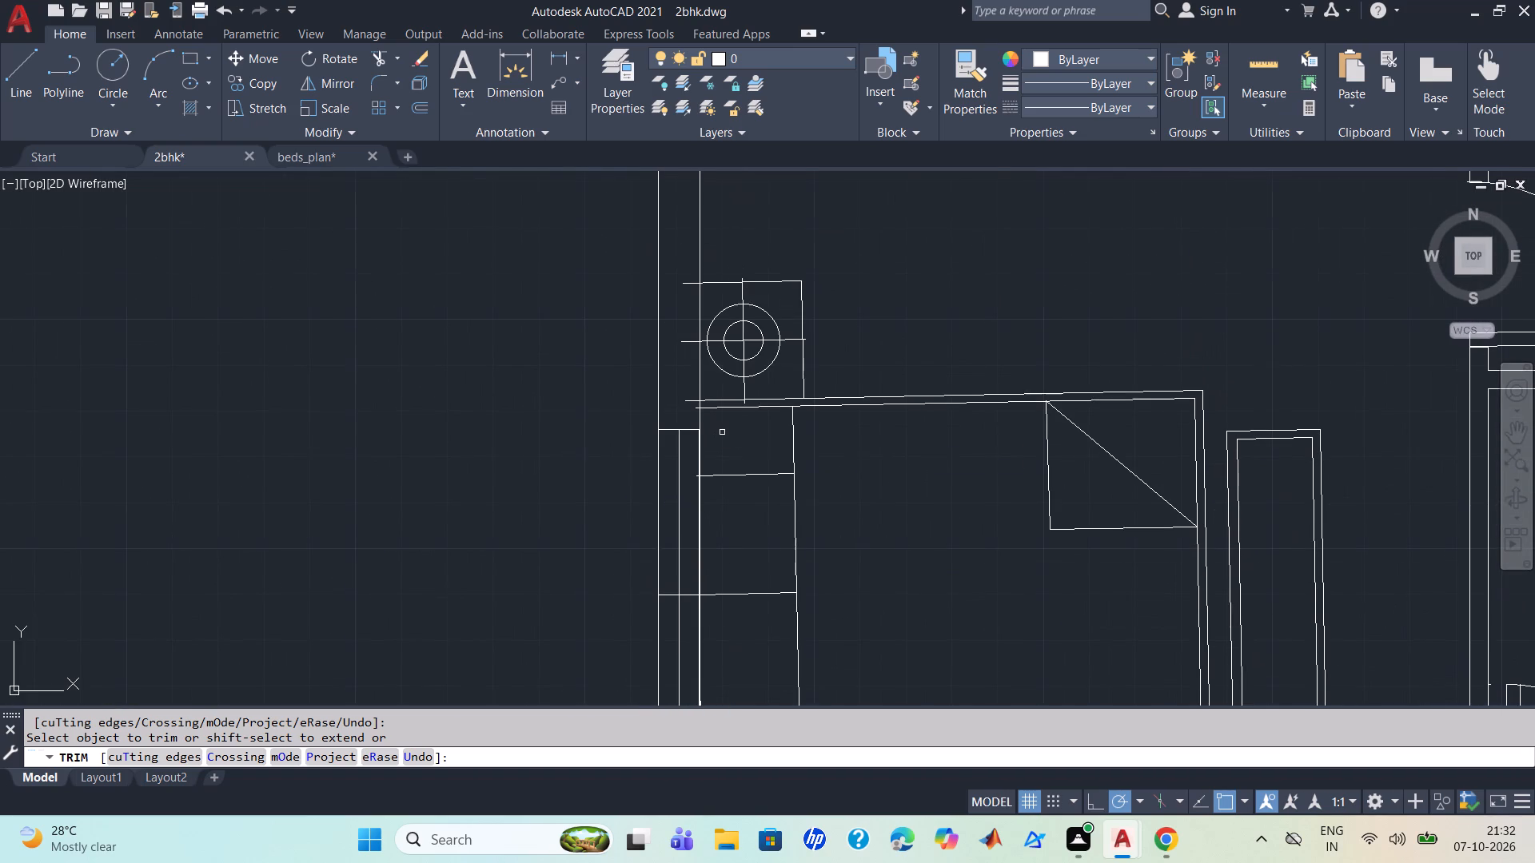
{"action": "left_click", "coordinate": [696, 402]}
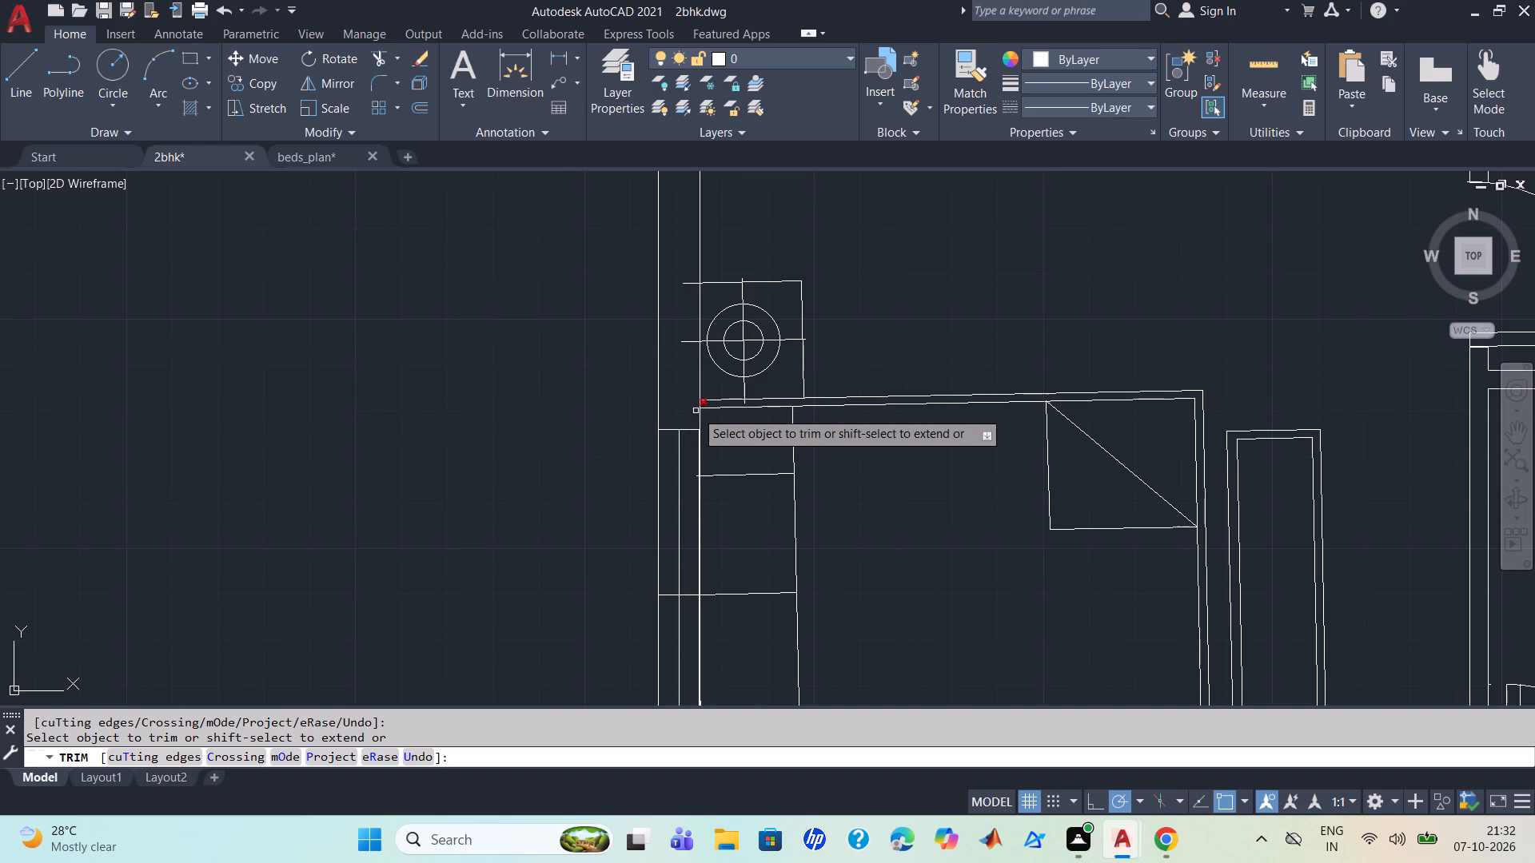
{"action": "left_click", "coordinate": [696, 411]}
{"action": "left_click", "coordinate": [689, 344]}
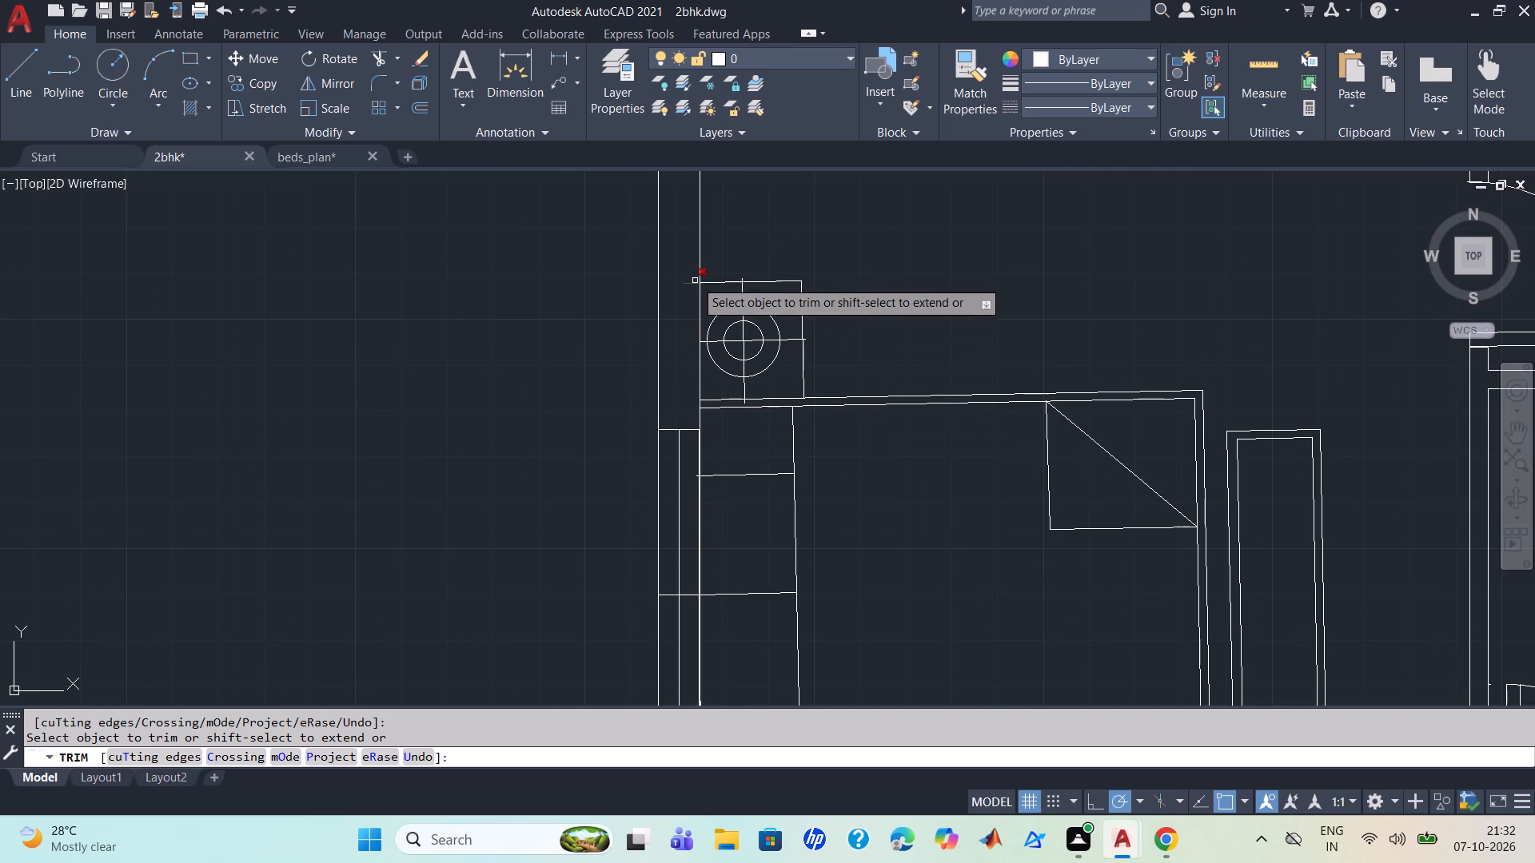
{"action": "left_click", "coordinate": [689, 284]}
{"action": "scroll", "coordinate": [762, 362], "scroll_direction": "down", "scroll_amount": 2}
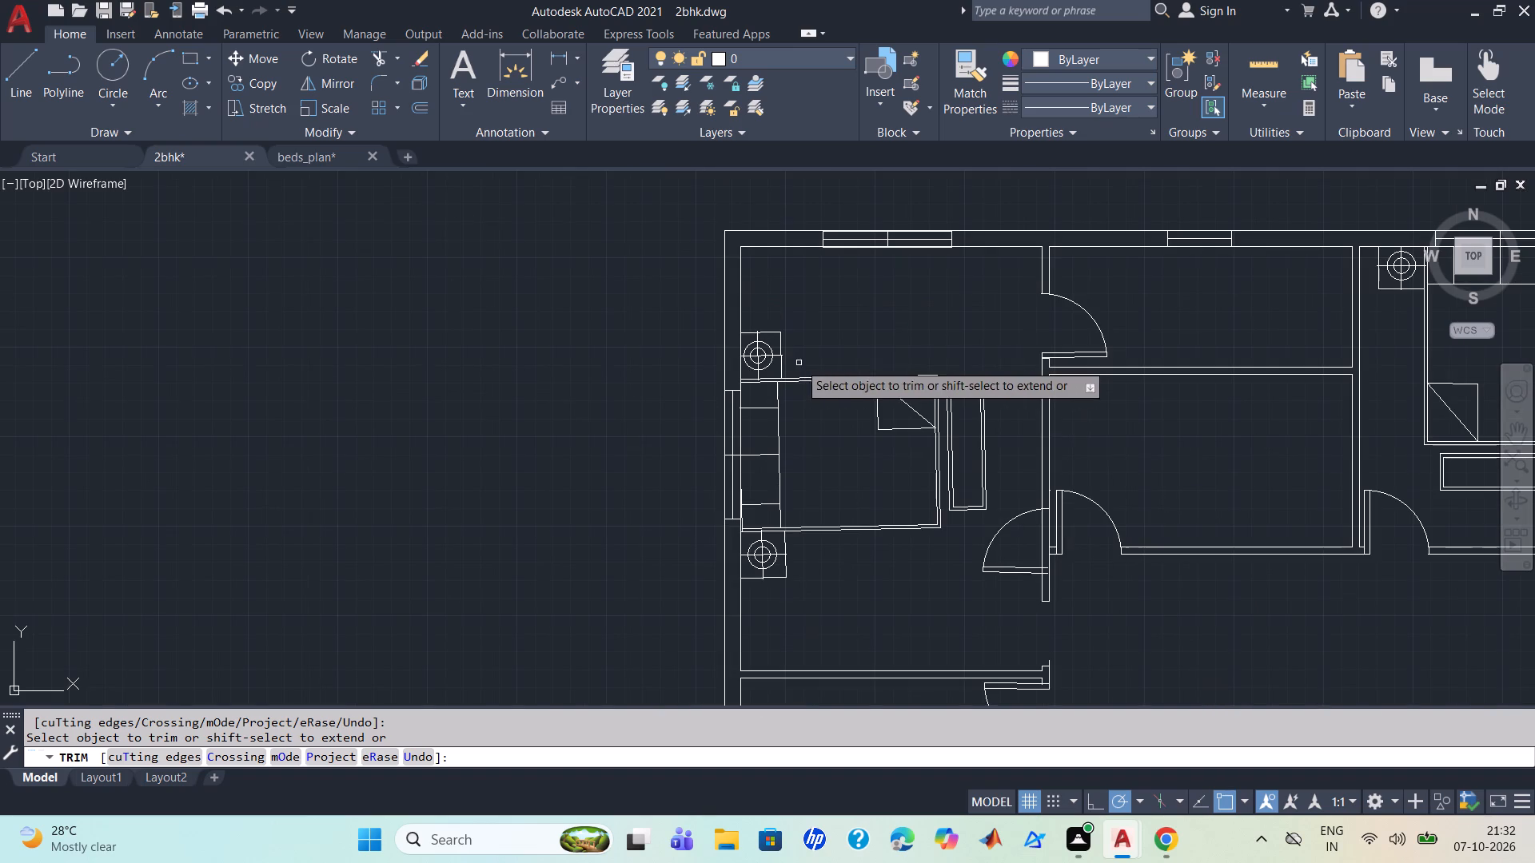
Trim the leftover slanted headboard line beside the south end of the west wall window, and end trimming.
{"action": "middle_click_drag", "start_coordinate": [815, 474], "coordinate": [782, 308]}
{"action": "scroll", "coordinate": [782, 306], "scroll_direction": "up", "scroll_amount": 4}
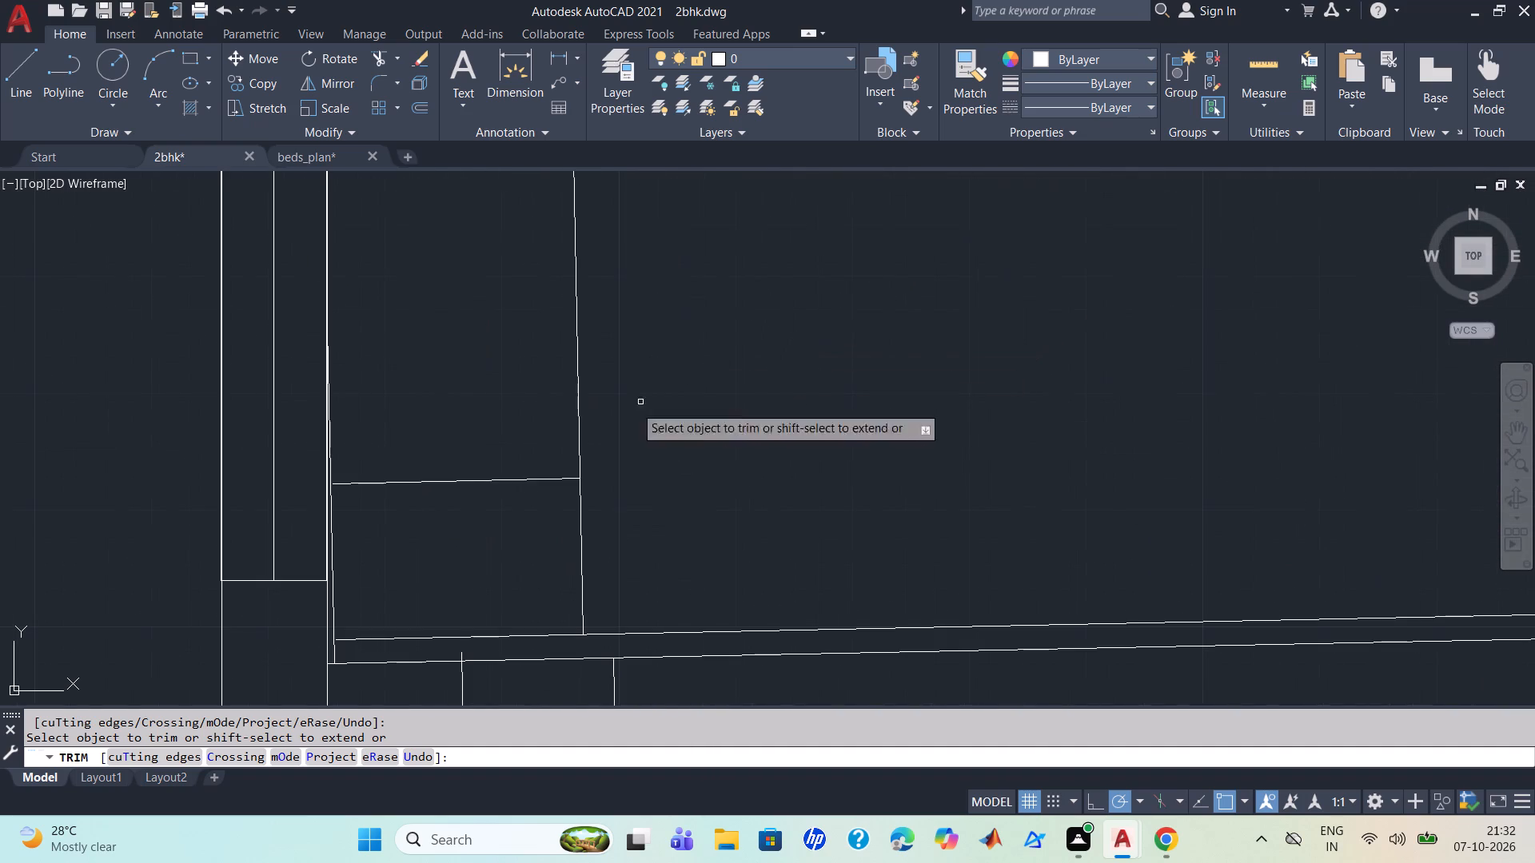
{"action": "left_click", "coordinate": [333, 546]}
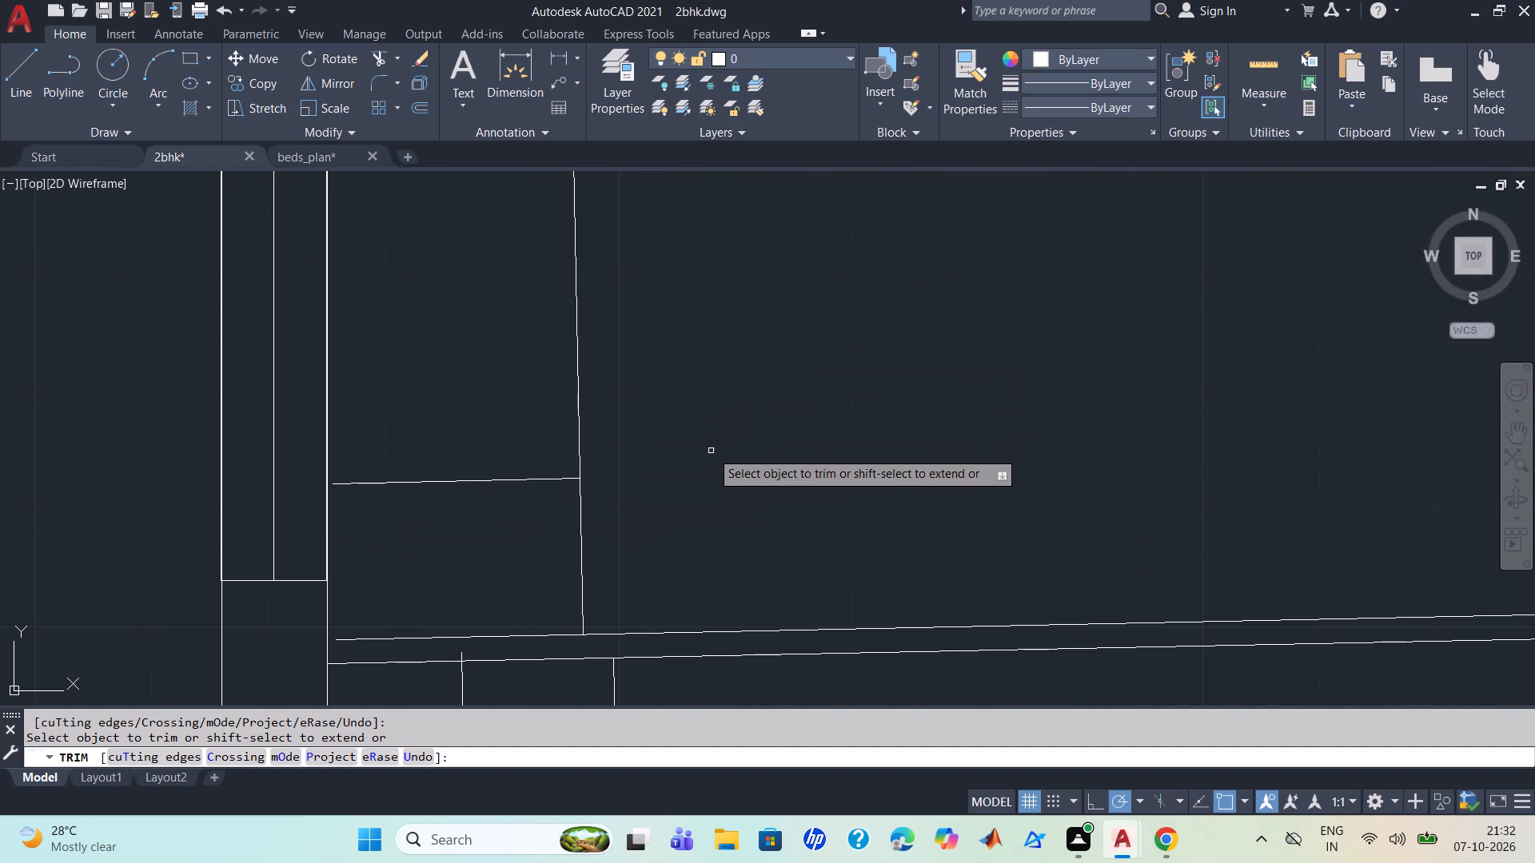
{"action": "scroll", "coordinate": [709, 450], "scroll_direction": "down", "scroll_amount": 1}
{"action": "scroll", "coordinate": [715, 377], "scroll_direction": "down", "scroll_amount": 3}
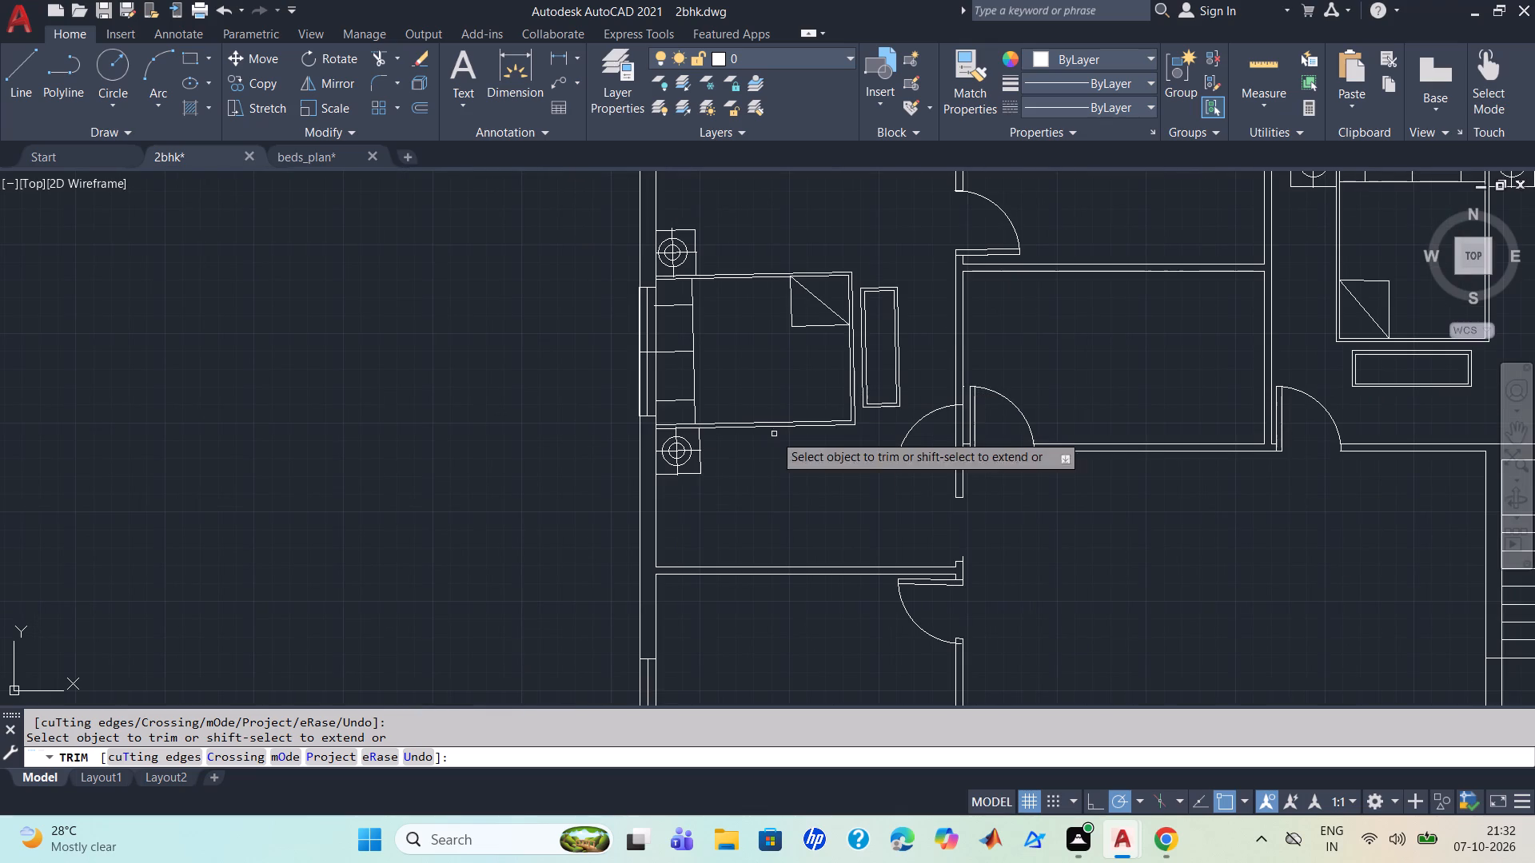
{"action": "scroll", "coordinate": [803, 469], "scroll_direction": "down", "scroll_amount": 2}
{"action": "middle_click_drag", "start_coordinate": [920, 537], "coordinate": [674, 364]}
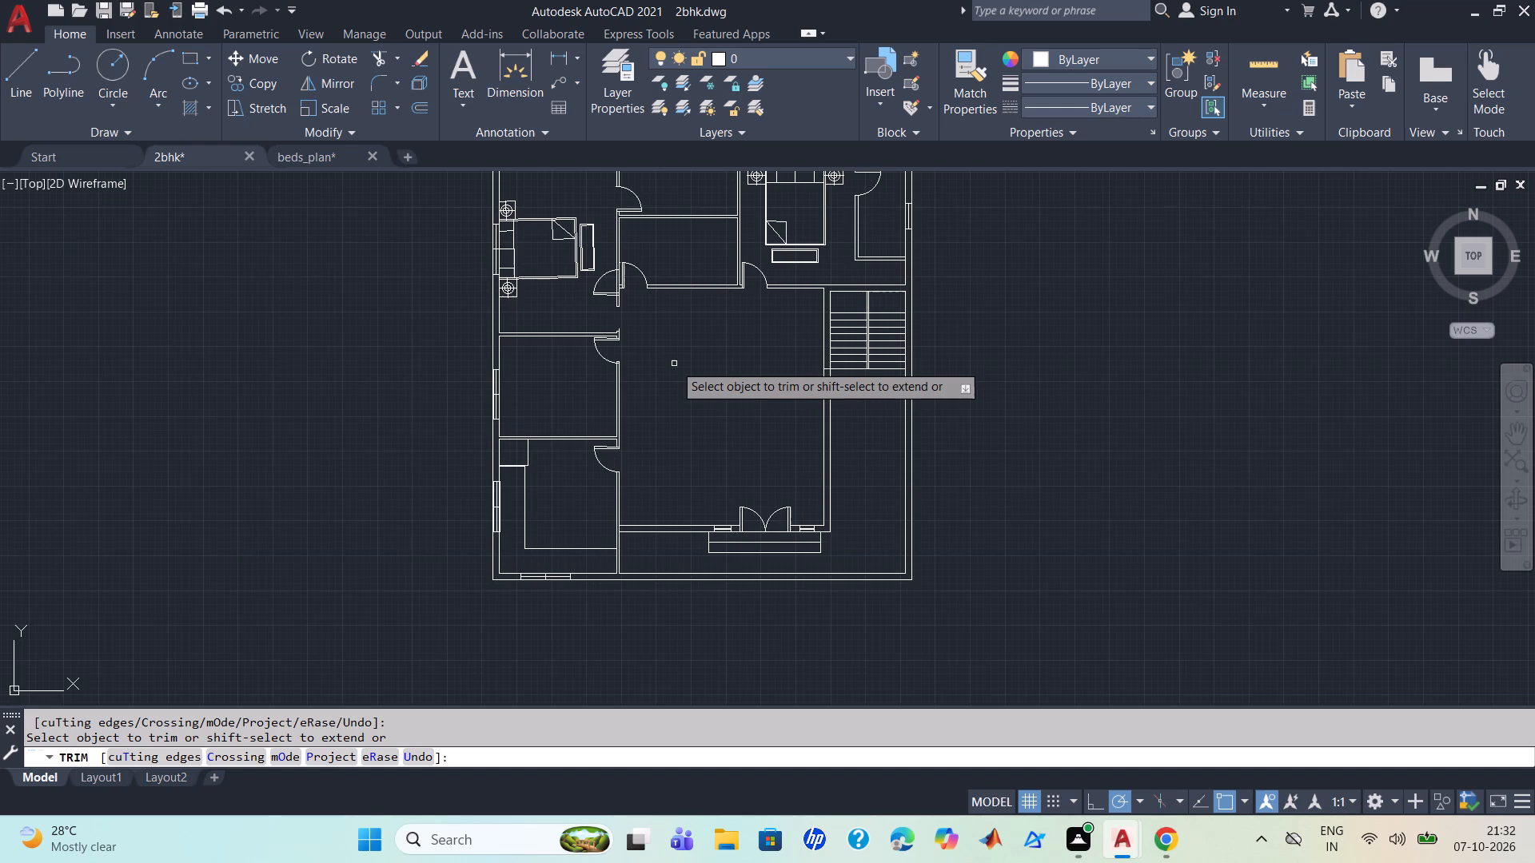
{"action": "scroll", "coordinate": [670, 360], "scroll_direction": "up", "scroll_amount": 1}
{"action": "scroll", "coordinate": [777, 348], "scroll_direction": "down", "scroll_amount": 2}
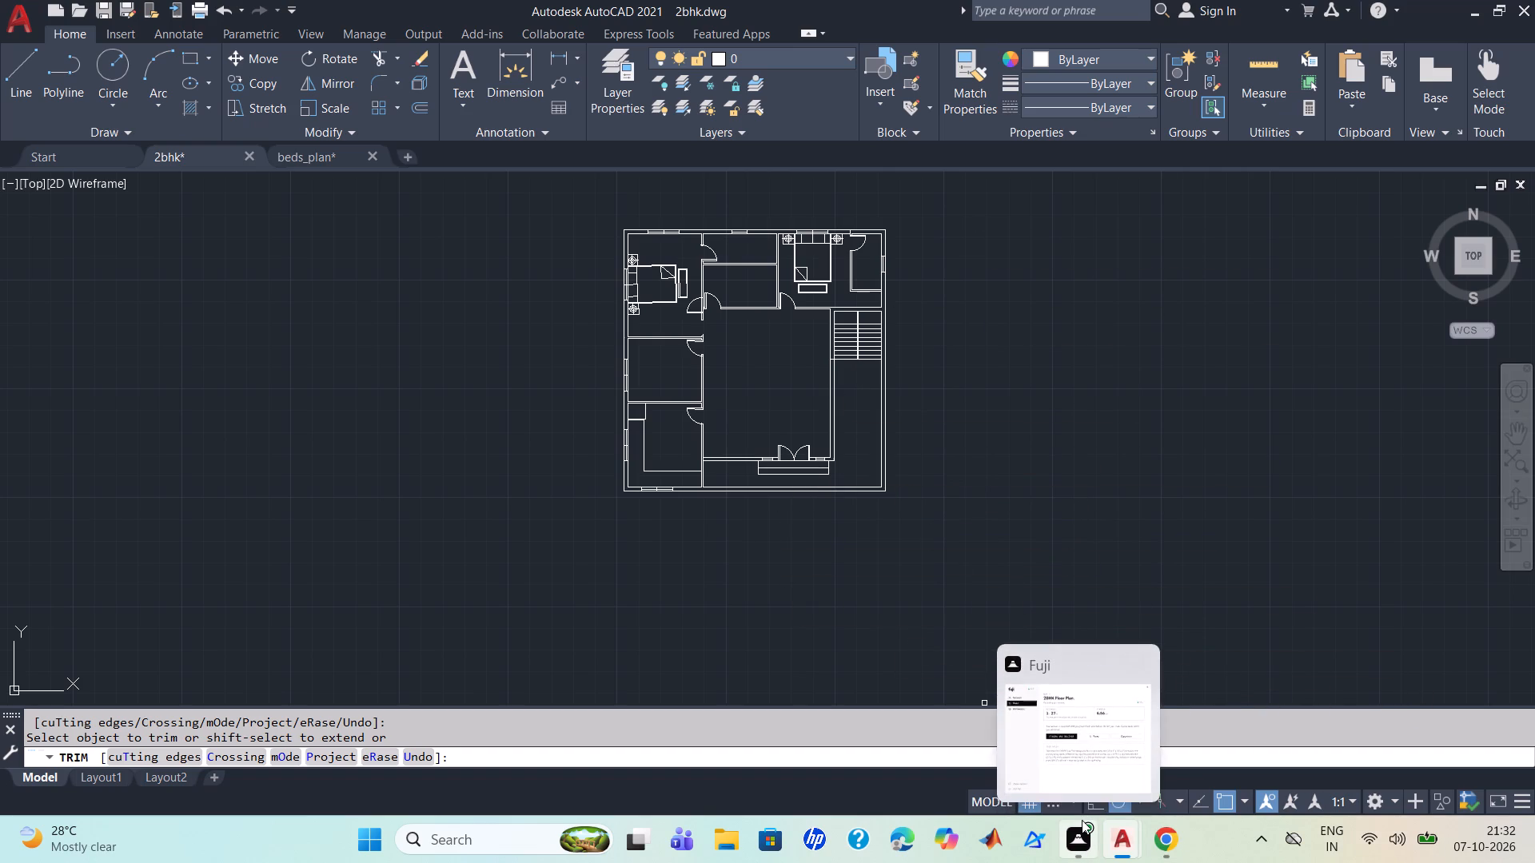
{"action": "key", "text": "Escape"}
Switch to Chrome and look over the DWG models beds plan page and its related models.
{"action": "left_click", "coordinate": [1167, 837]}
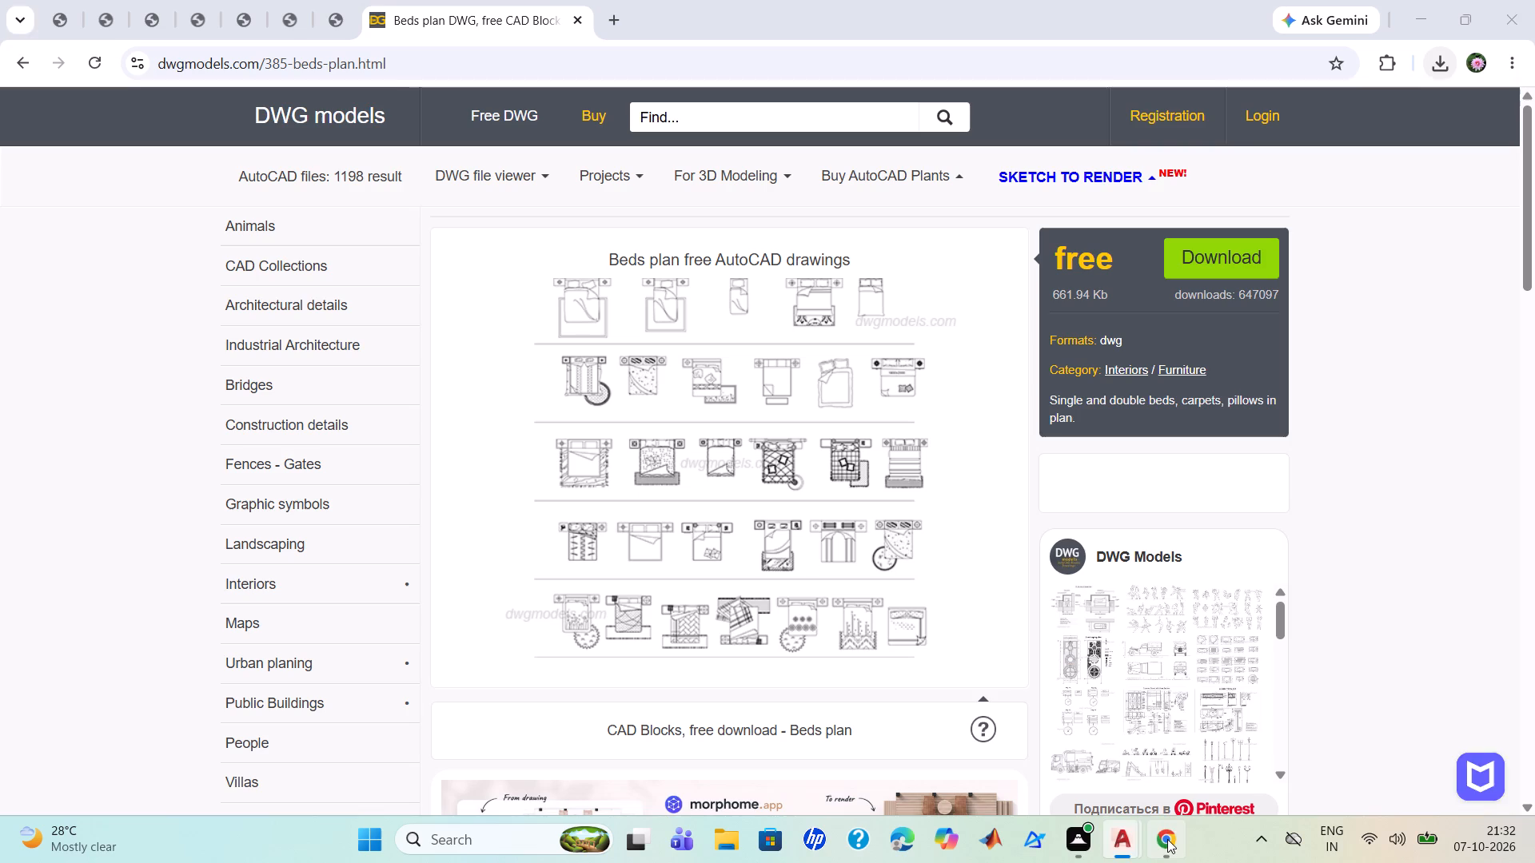
{"action": "scroll", "coordinate": [824, 486], "scroll_direction": "down", "scroll_amount": 4}
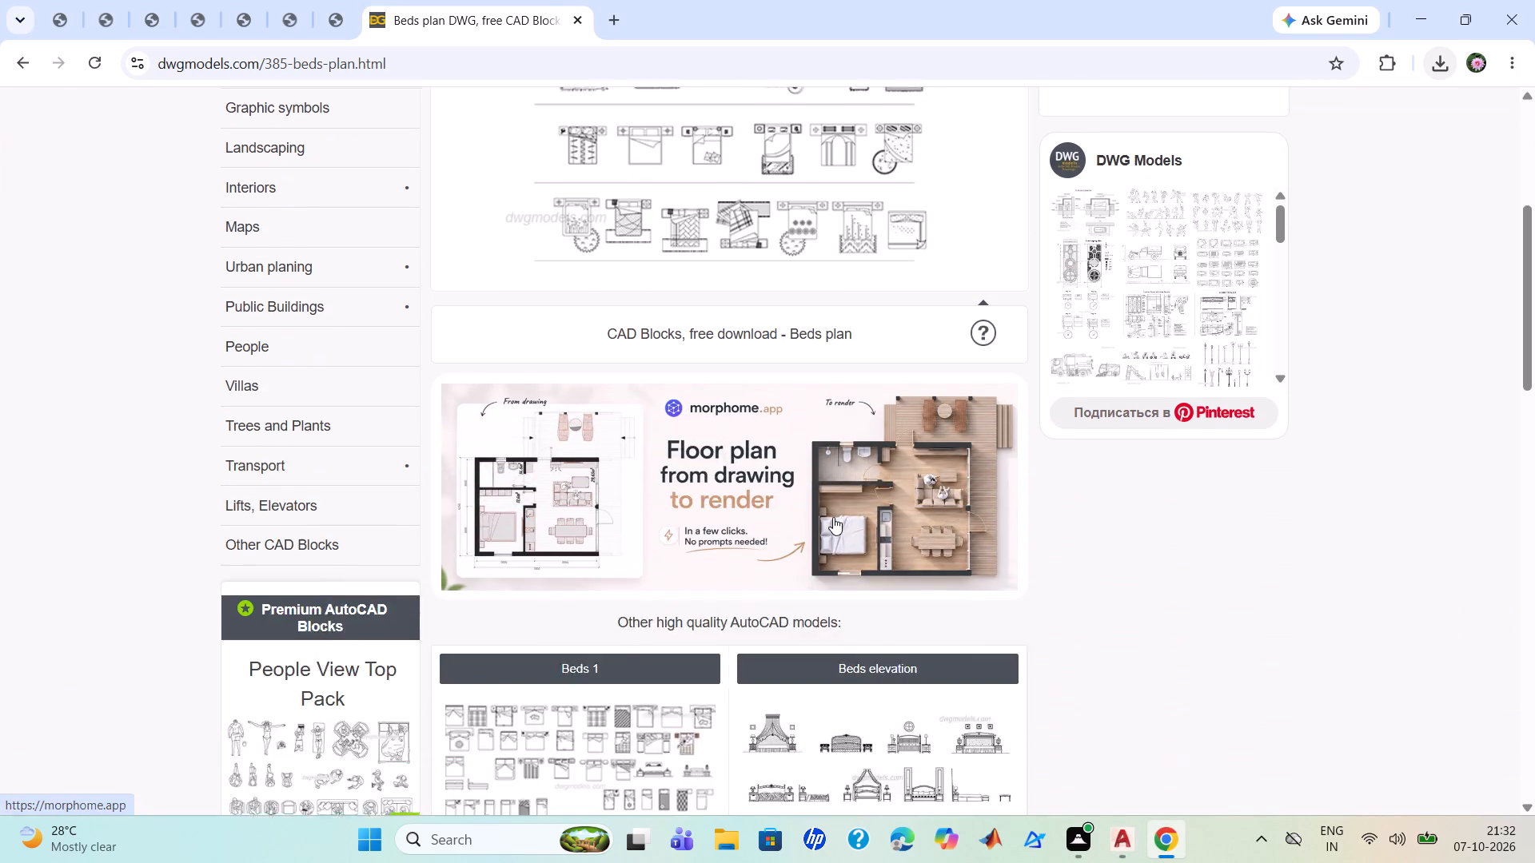
{"action": "scroll", "coordinate": [833, 517], "scroll_direction": "down", "scroll_amount": 4}
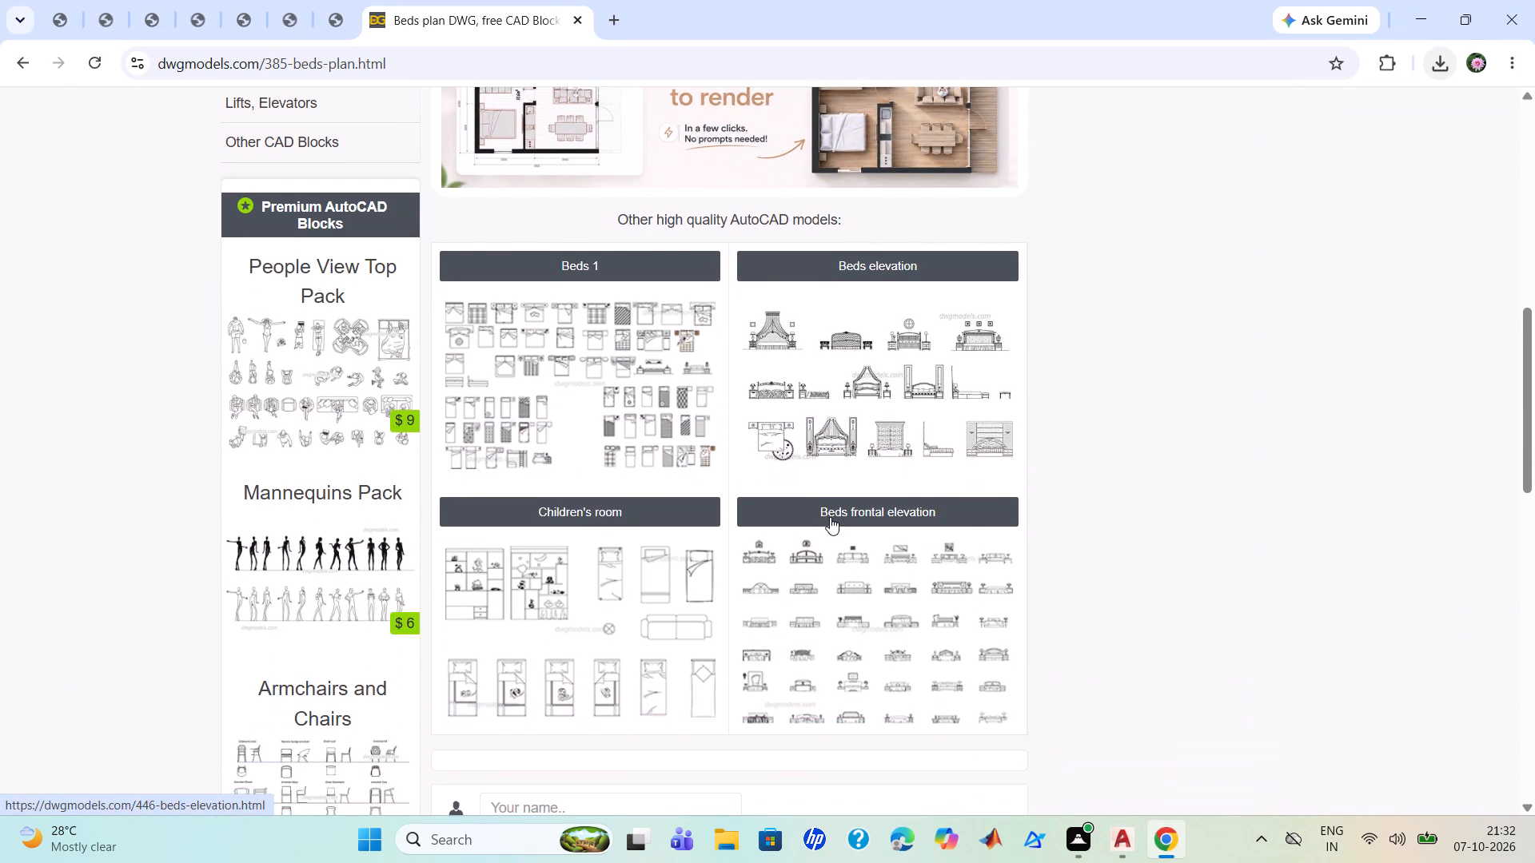
{"action": "scroll", "coordinate": [830, 517], "scroll_direction": "down", "scroll_amount": 2}
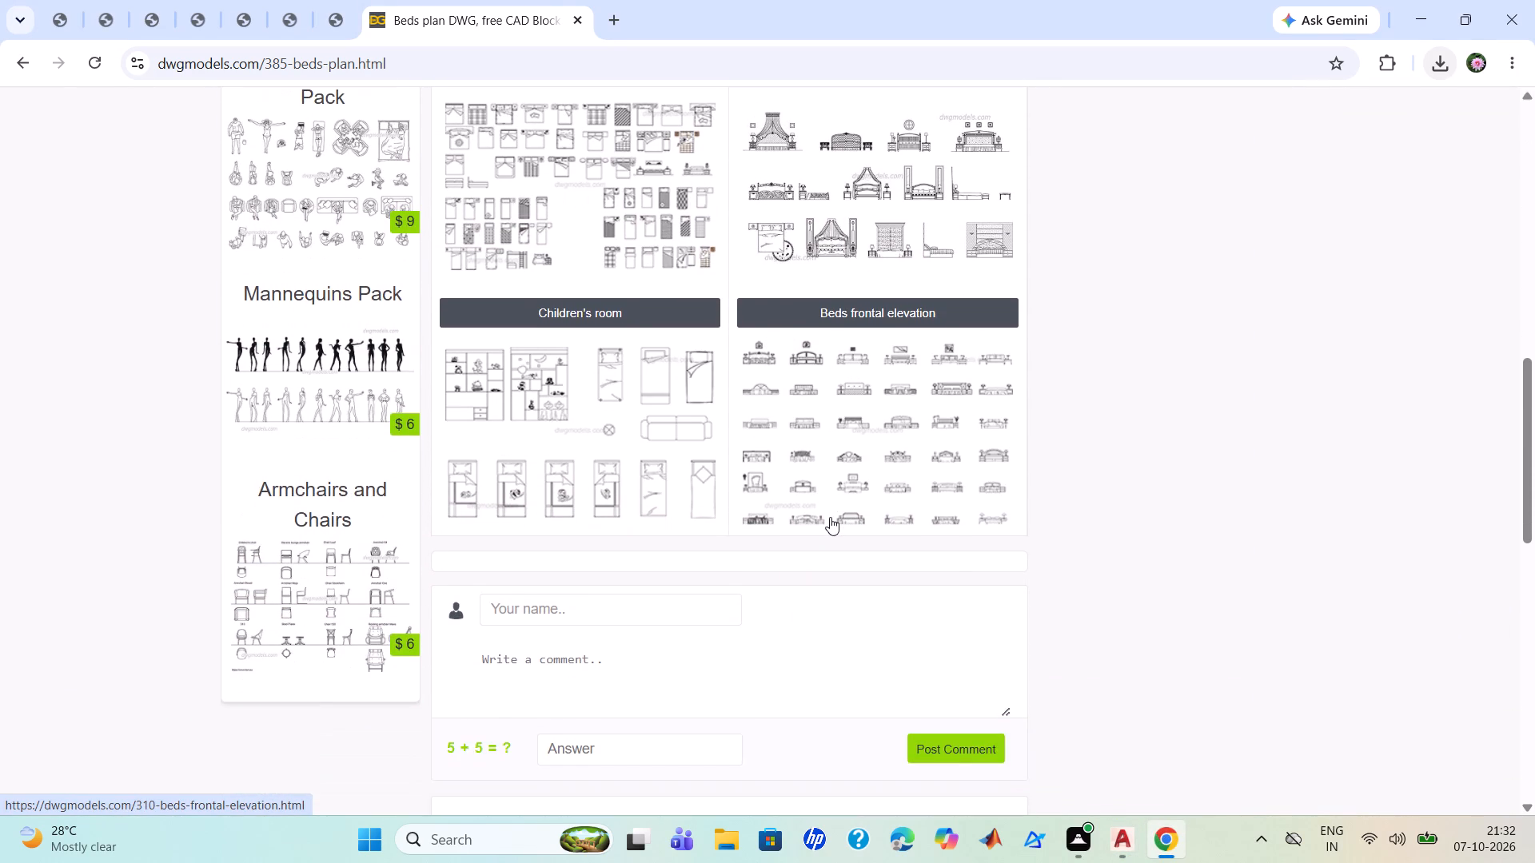
{"action": "scroll", "coordinate": [830, 511], "scroll_direction": "up", "scroll_amount": 9}
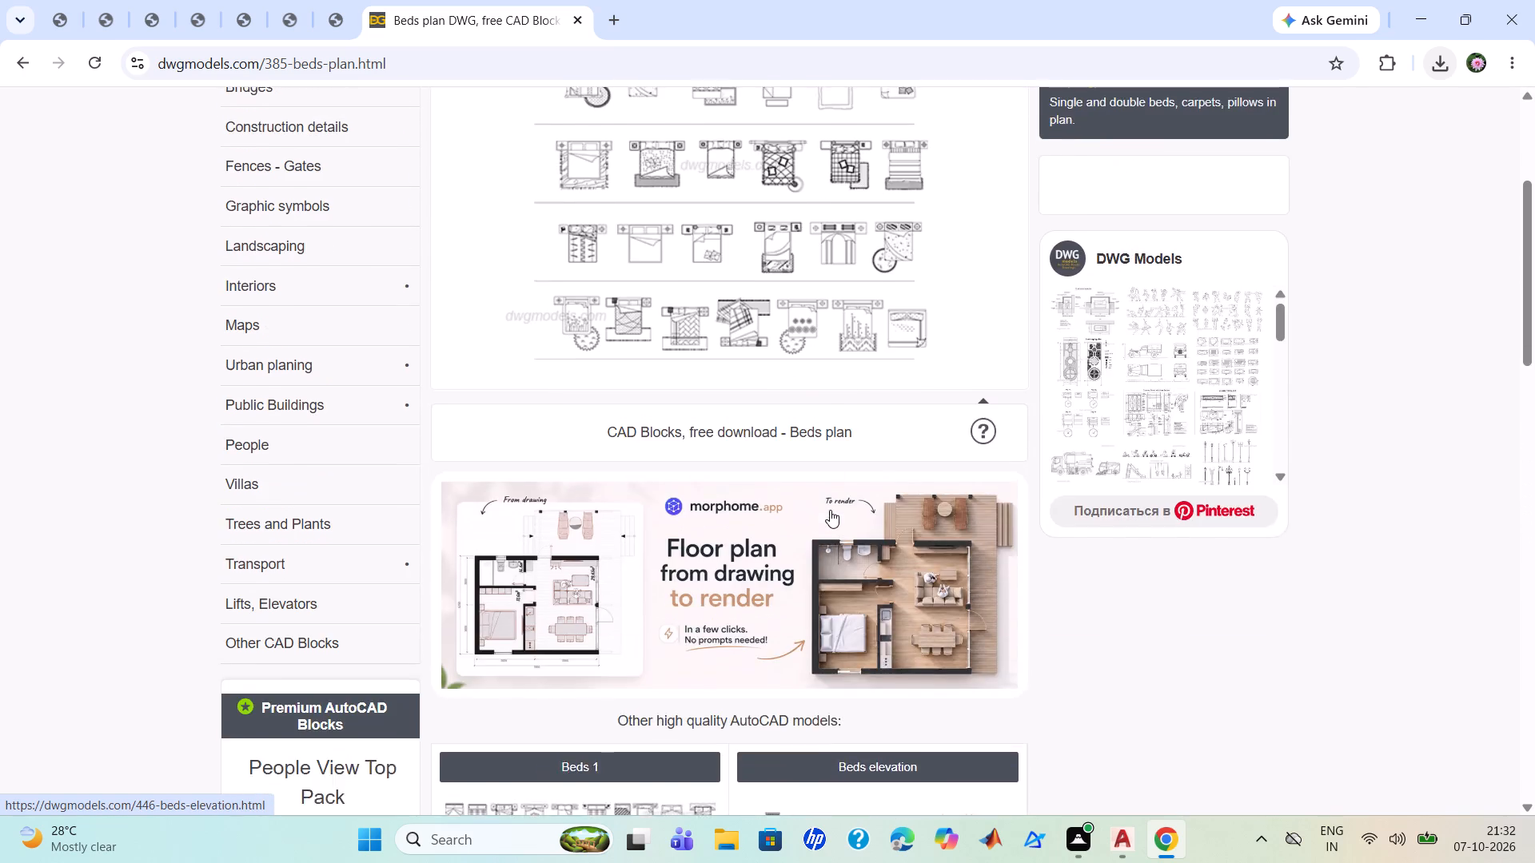
{"action": "scroll", "coordinate": [830, 510], "scroll_direction": "up", "scroll_amount": 6}
Search the DWG models site for "tables".
{"action": "left_click", "coordinate": [652, 122]}
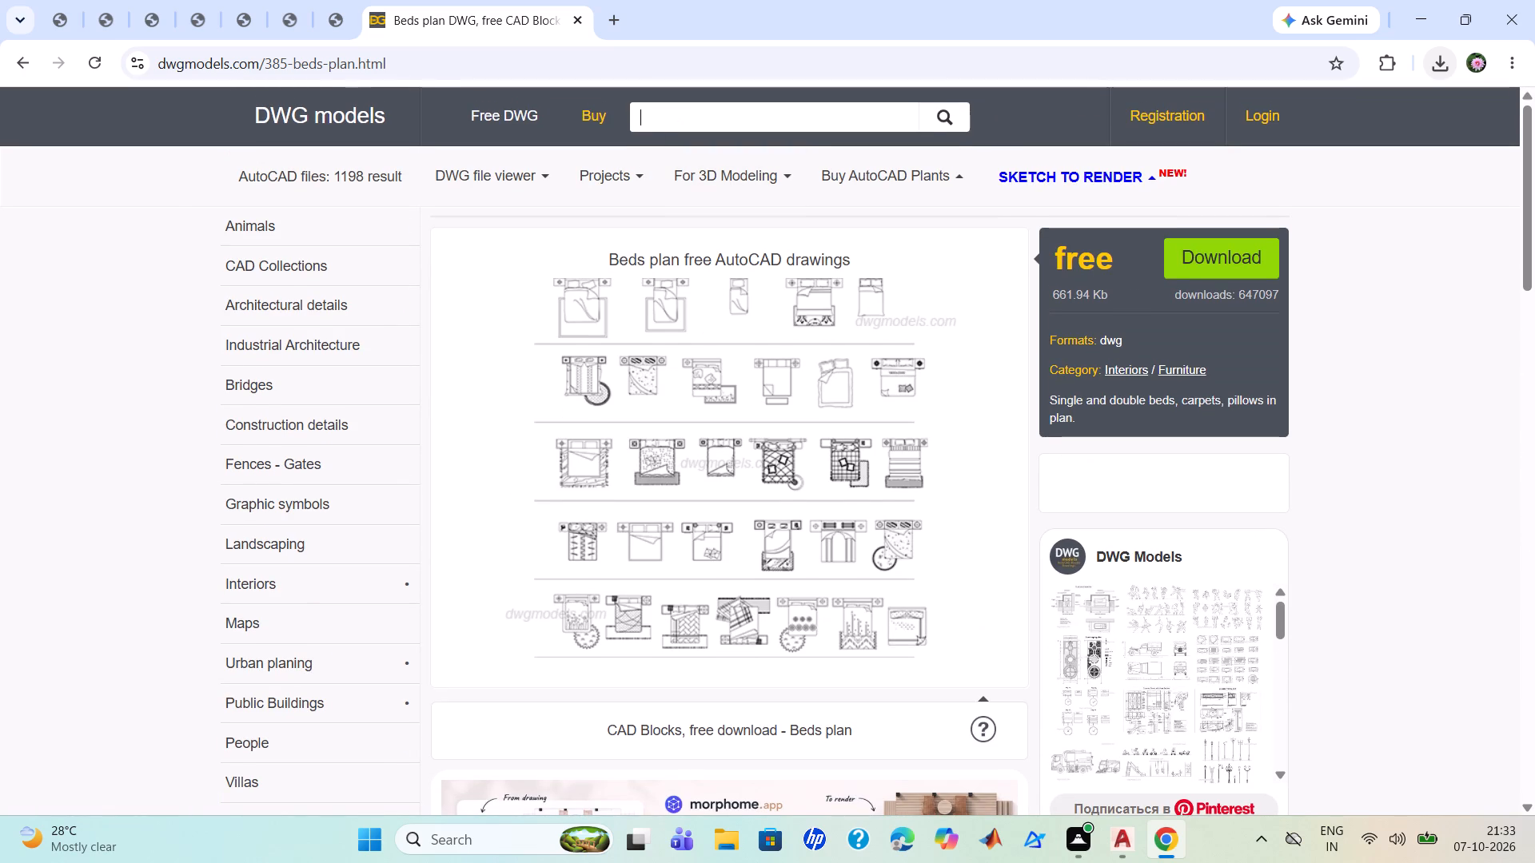
{"action": "type", "text": "tables"}
{"action": "key", "text": "Return"}
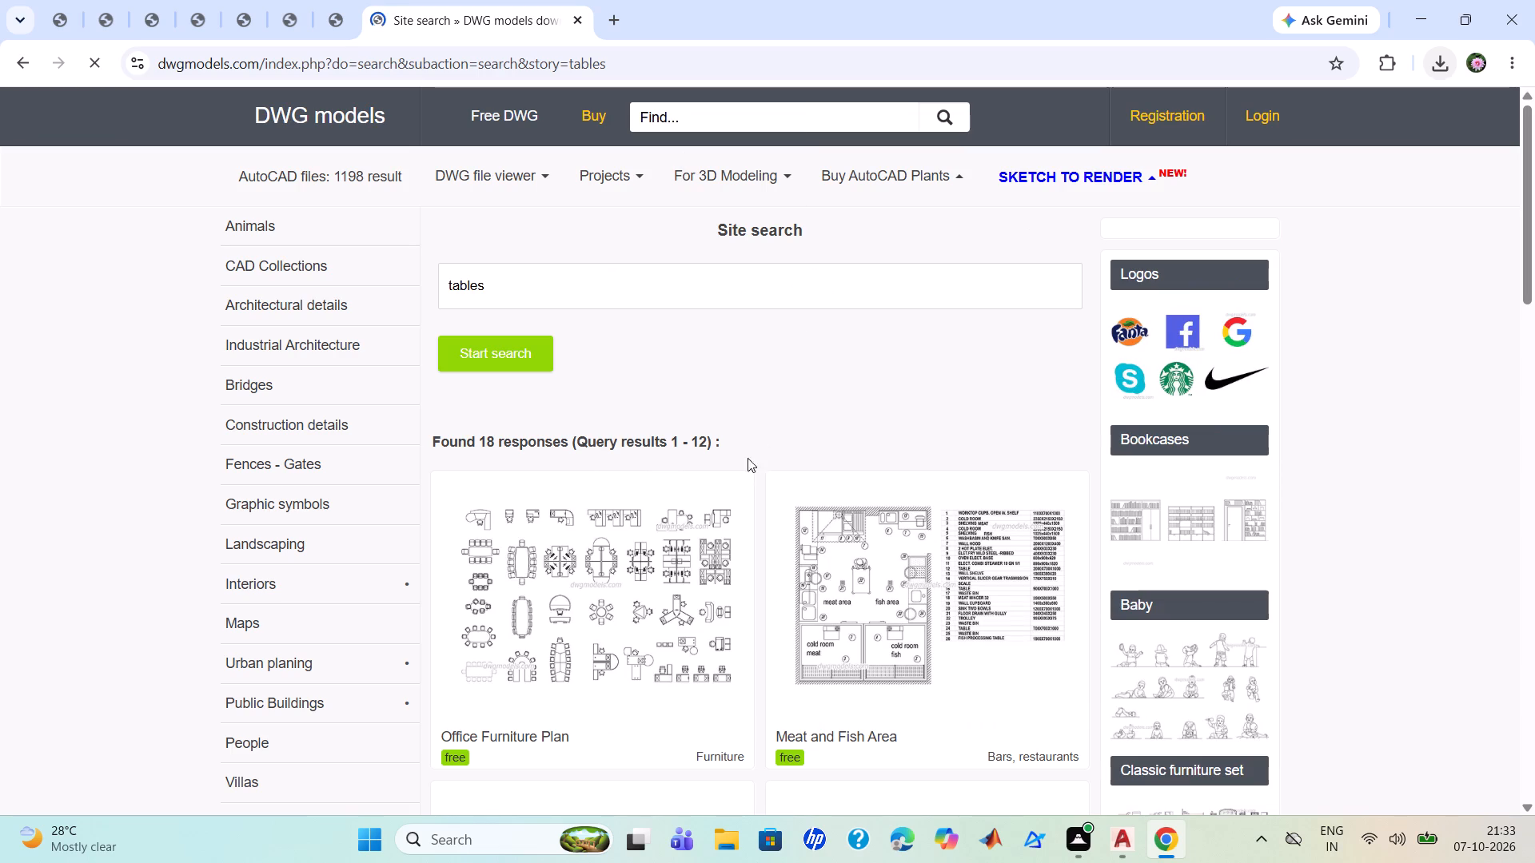
Look through the table search results for a suitable free dining furniture block set.
{"action": "scroll", "coordinate": [723, 494], "scroll_direction": "up", "scroll_amount": 1}
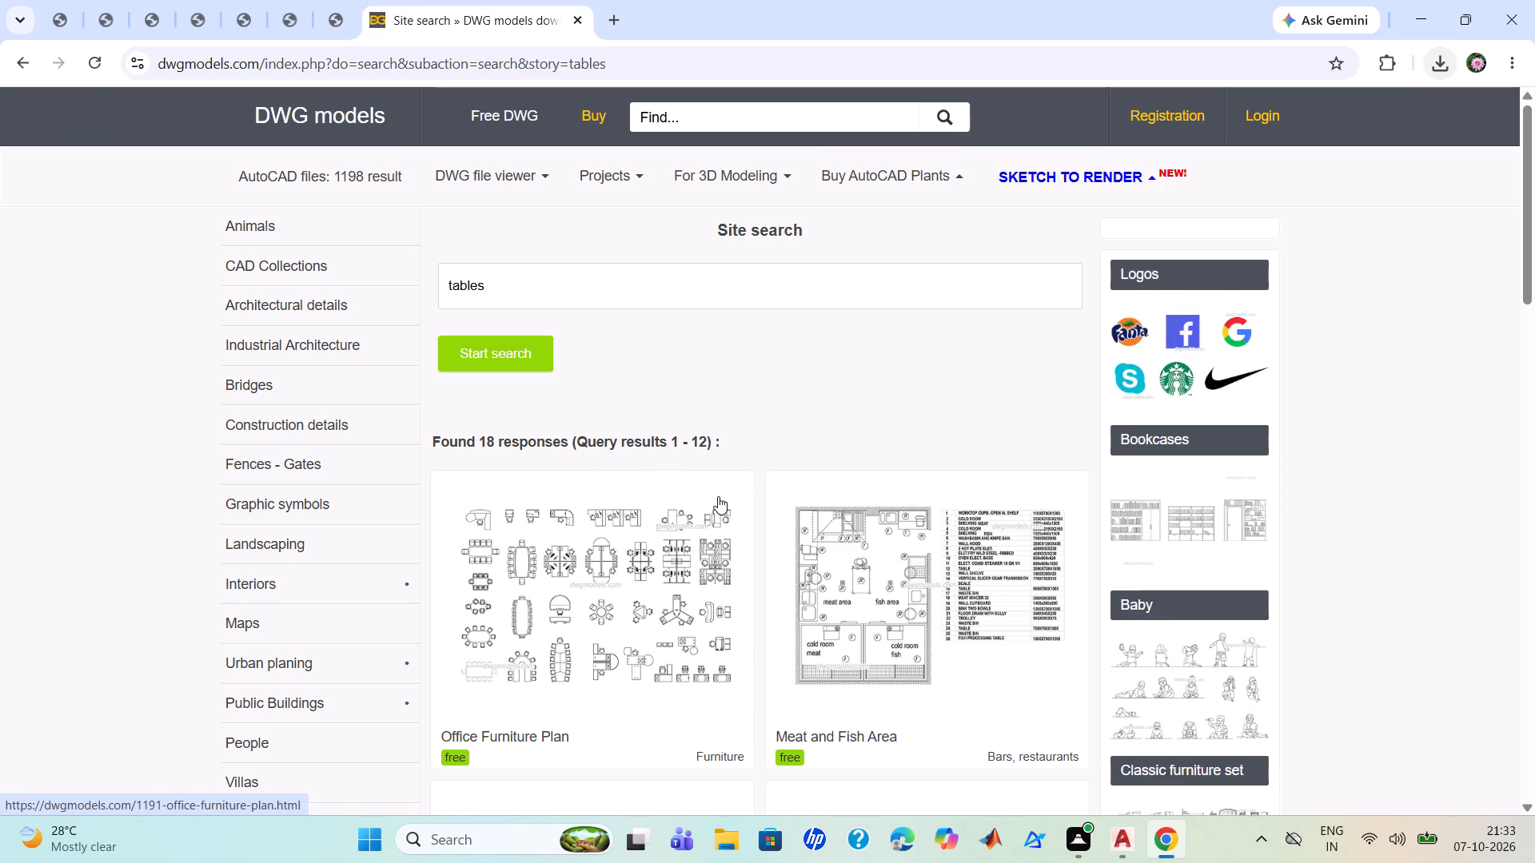
{"action": "scroll", "coordinate": [716, 500], "scroll_direction": "up", "scroll_amount": 2}
{"action": "middle_click_drag", "start_coordinate": [805, 418], "coordinate": [835, 274]}
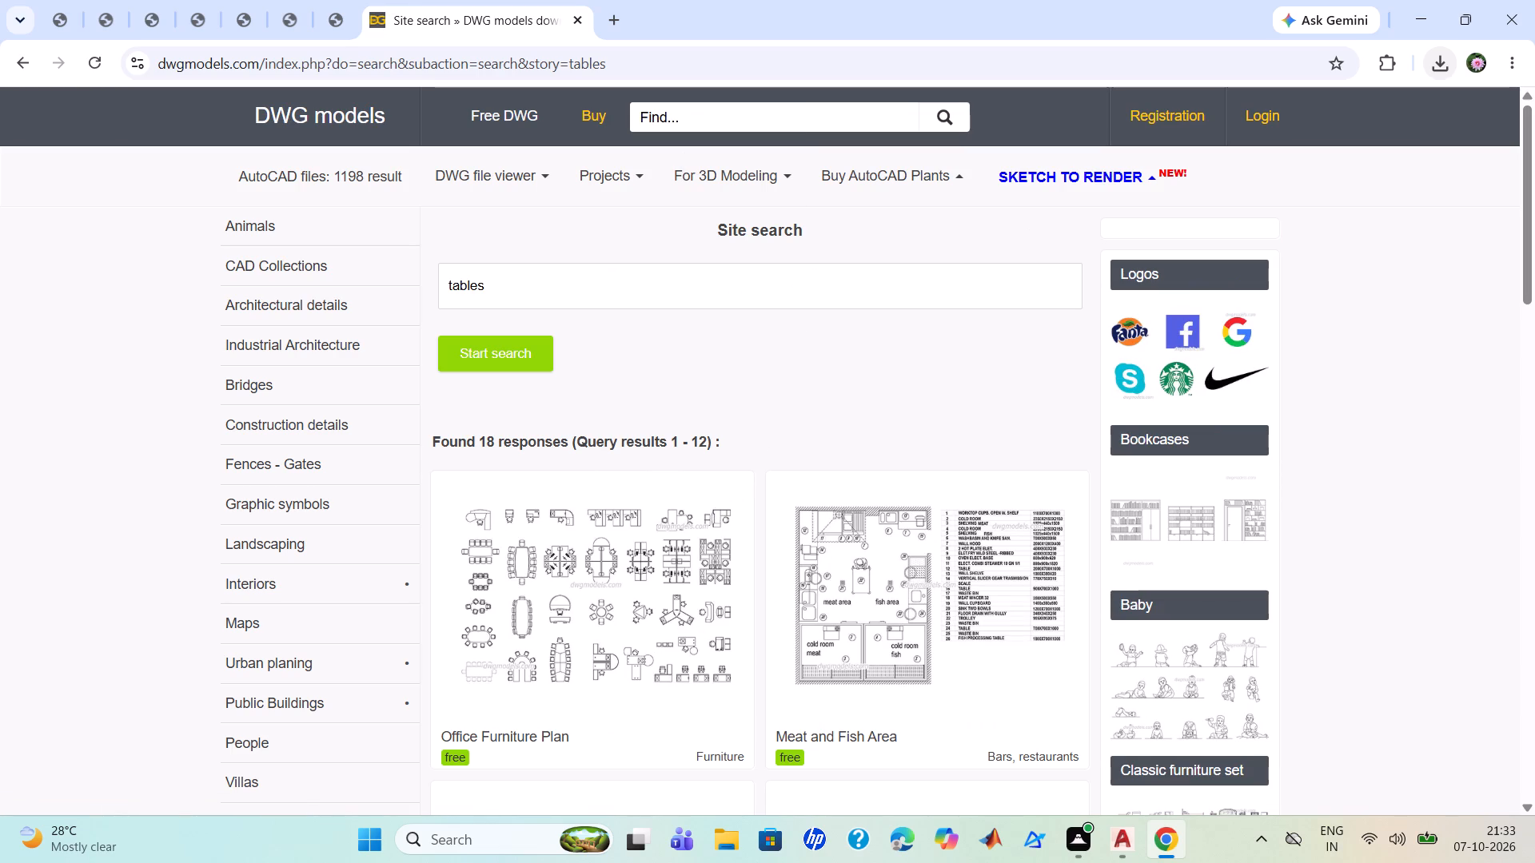
{"action": "scroll", "coordinate": [892, 466], "scroll_direction": "up", "scroll_amount": 2}
{"action": "scroll", "coordinate": [892, 466], "scroll_direction": "down", "scroll_amount": 4}
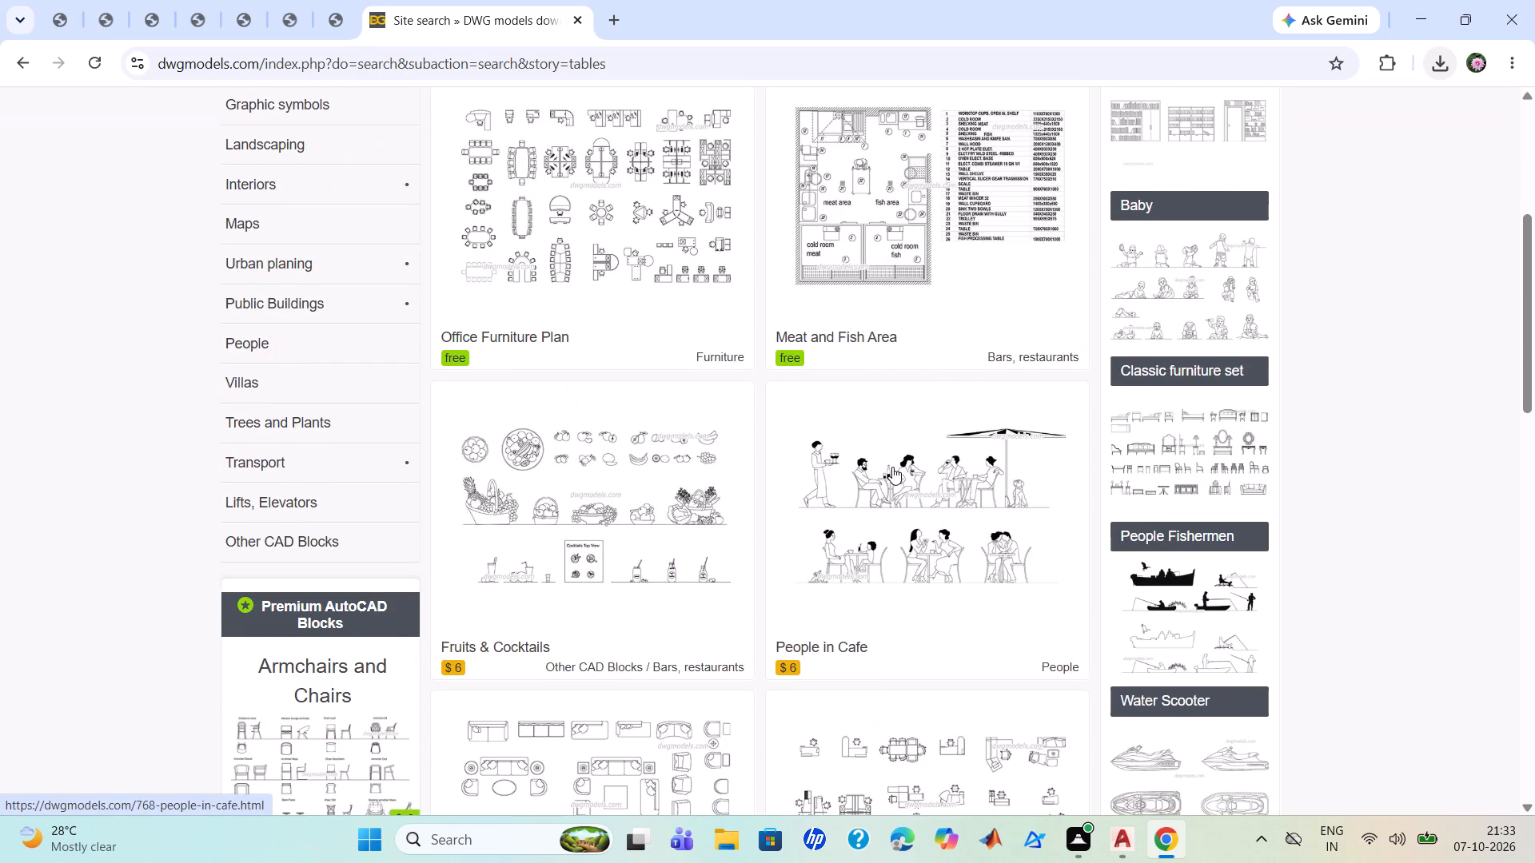
{"action": "scroll", "coordinate": [892, 467], "scroll_direction": "down", "scroll_amount": 1}
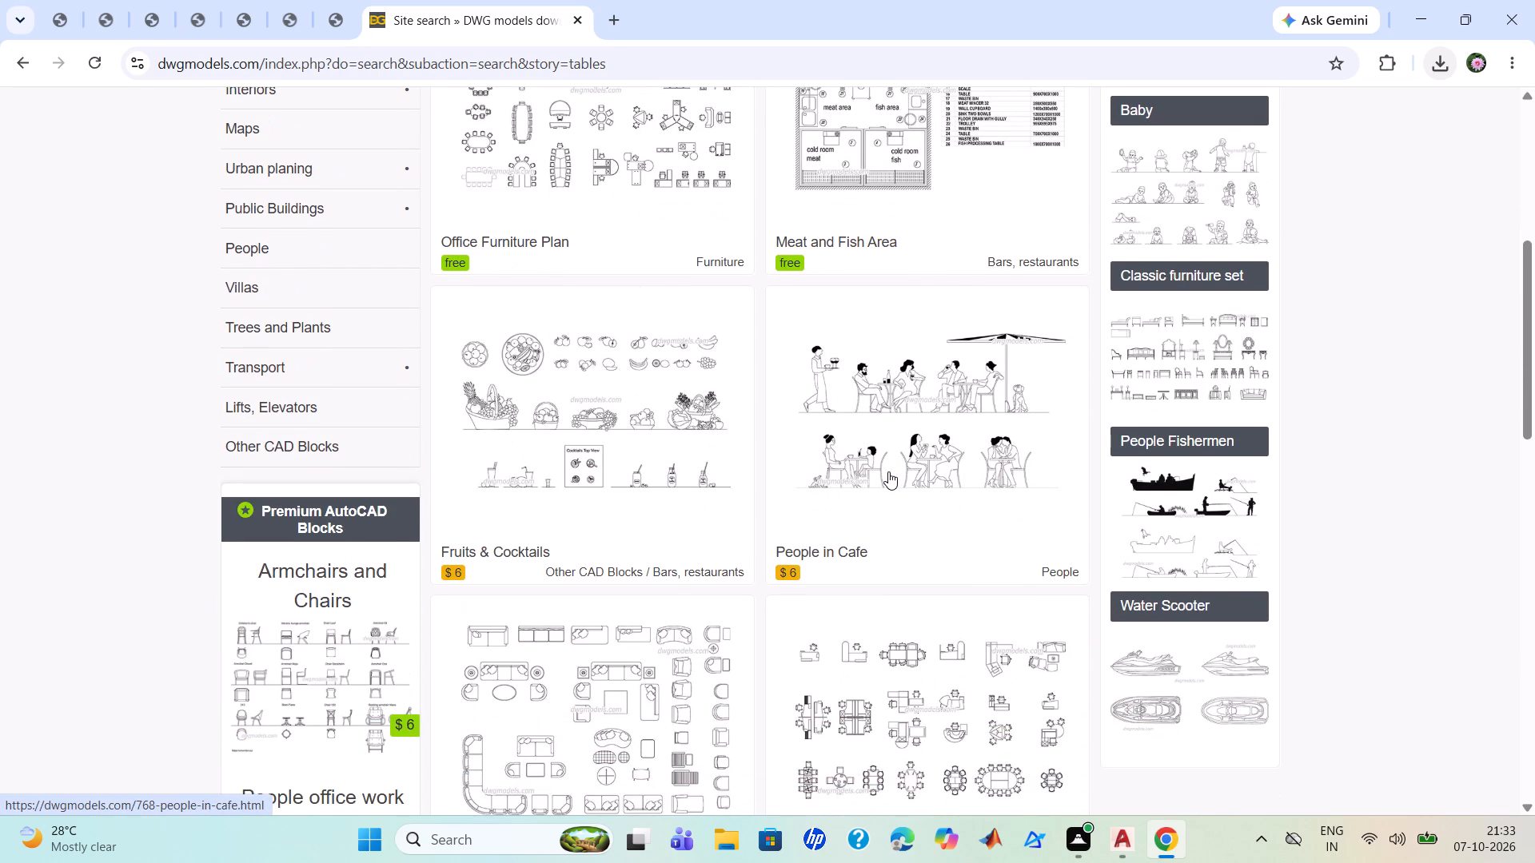
{"action": "scroll", "coordinate": [888, 471], "scroll_direction": "down", "scroll_amount": 3}
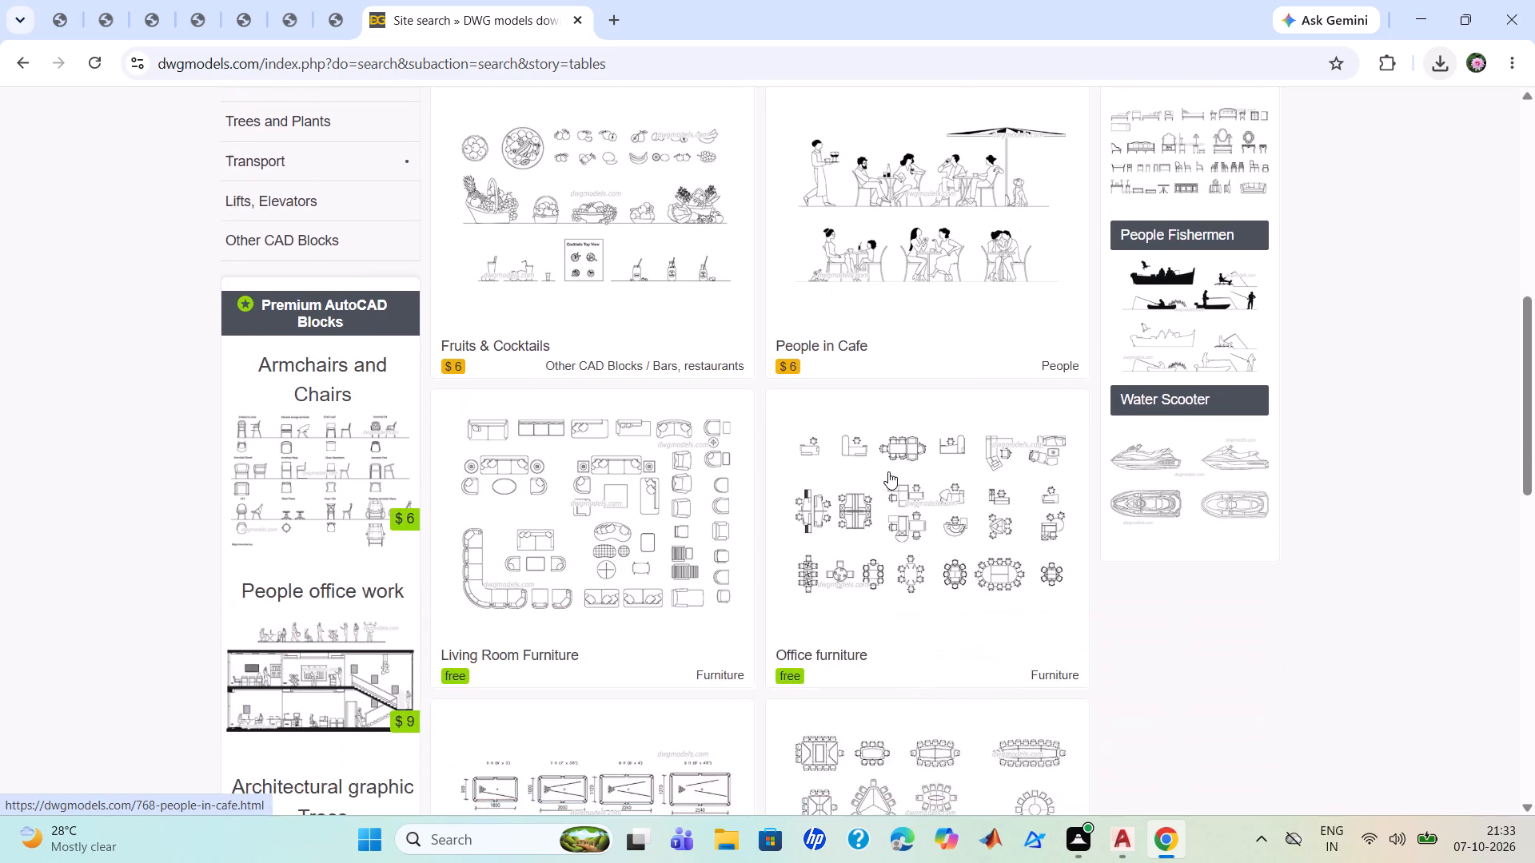
{"action": "scroll", "coordinate": [888, 471], "scroll_direction": "down", "scroll_amount": 5}
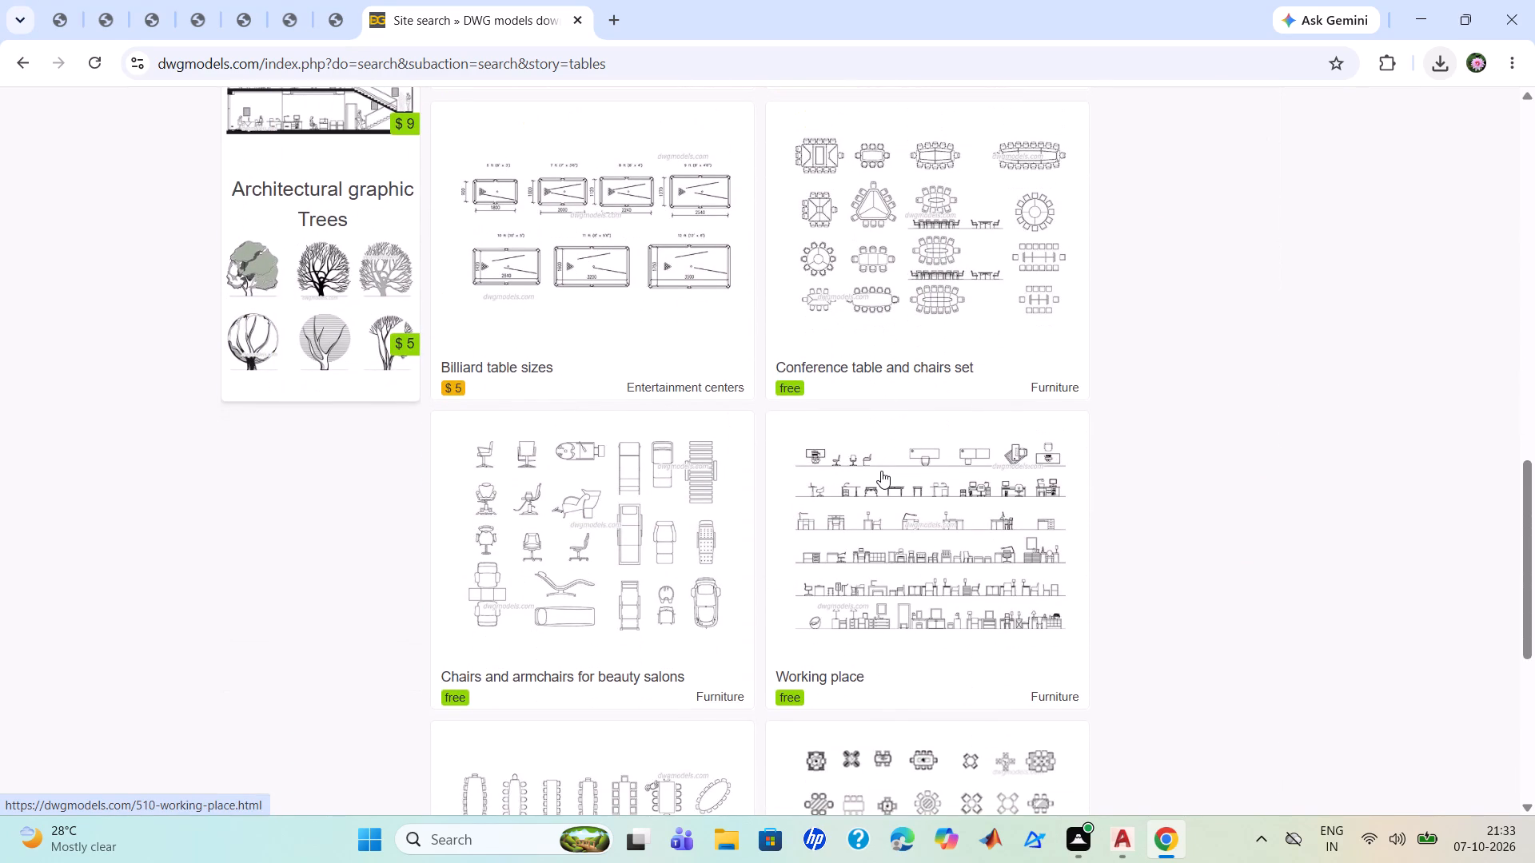
{"action": "scroll", "coordinate": [881, 471], "scroll_direction": "down", "scroll_amount": 3}
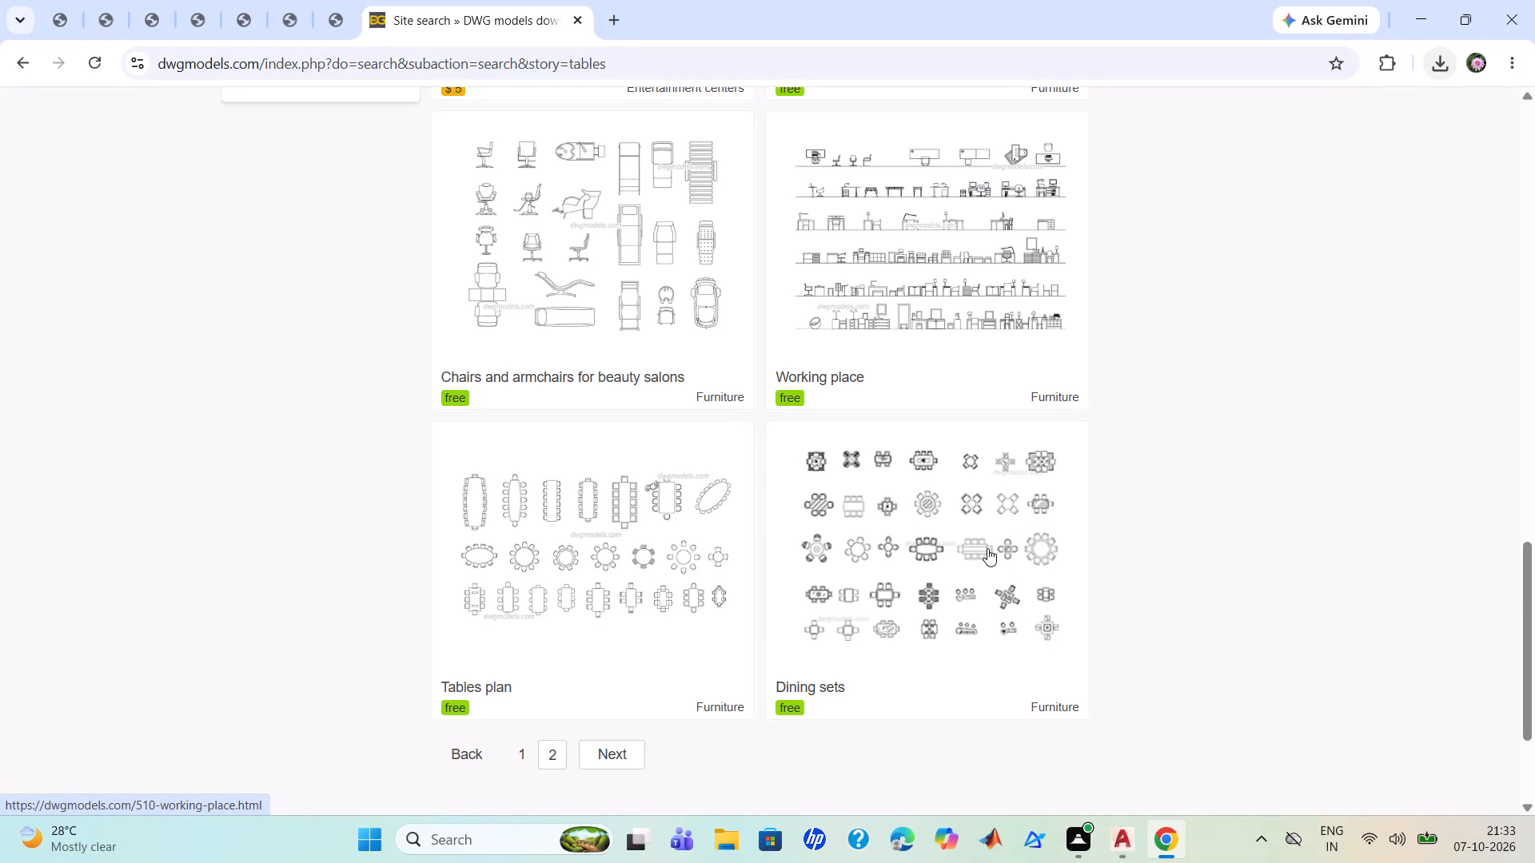
Download the free Dining sets DWG and open dining_sets.dwg in AutoCAD.
{"action": "left_click", "coordinate": [962, 584]}
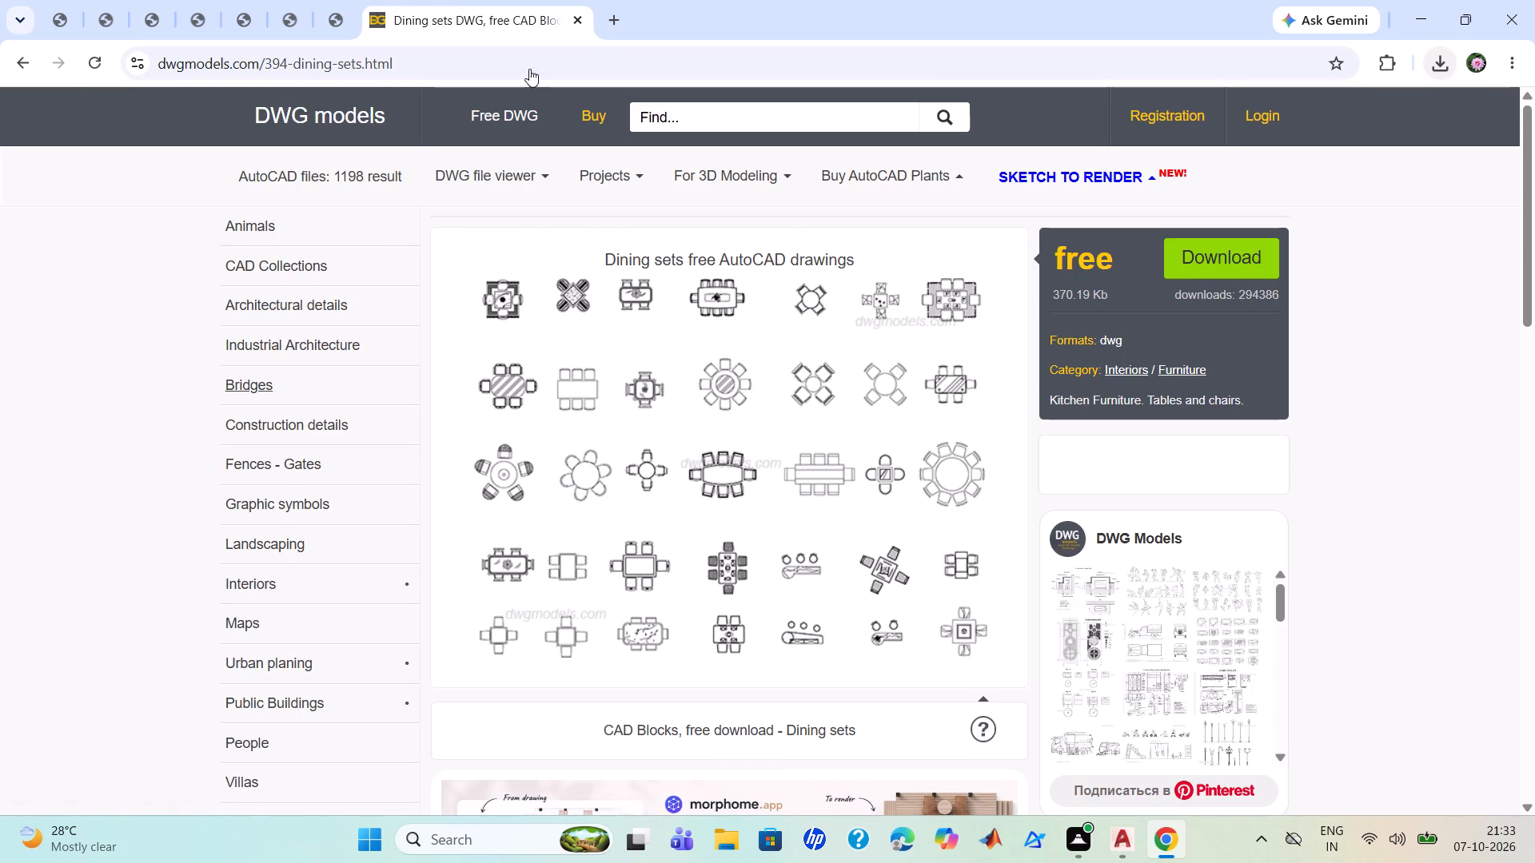
{"action": "left_click", "coordinate": [1257, 263]}
{"action": "left_click", "coordinate": [1238, 257]}
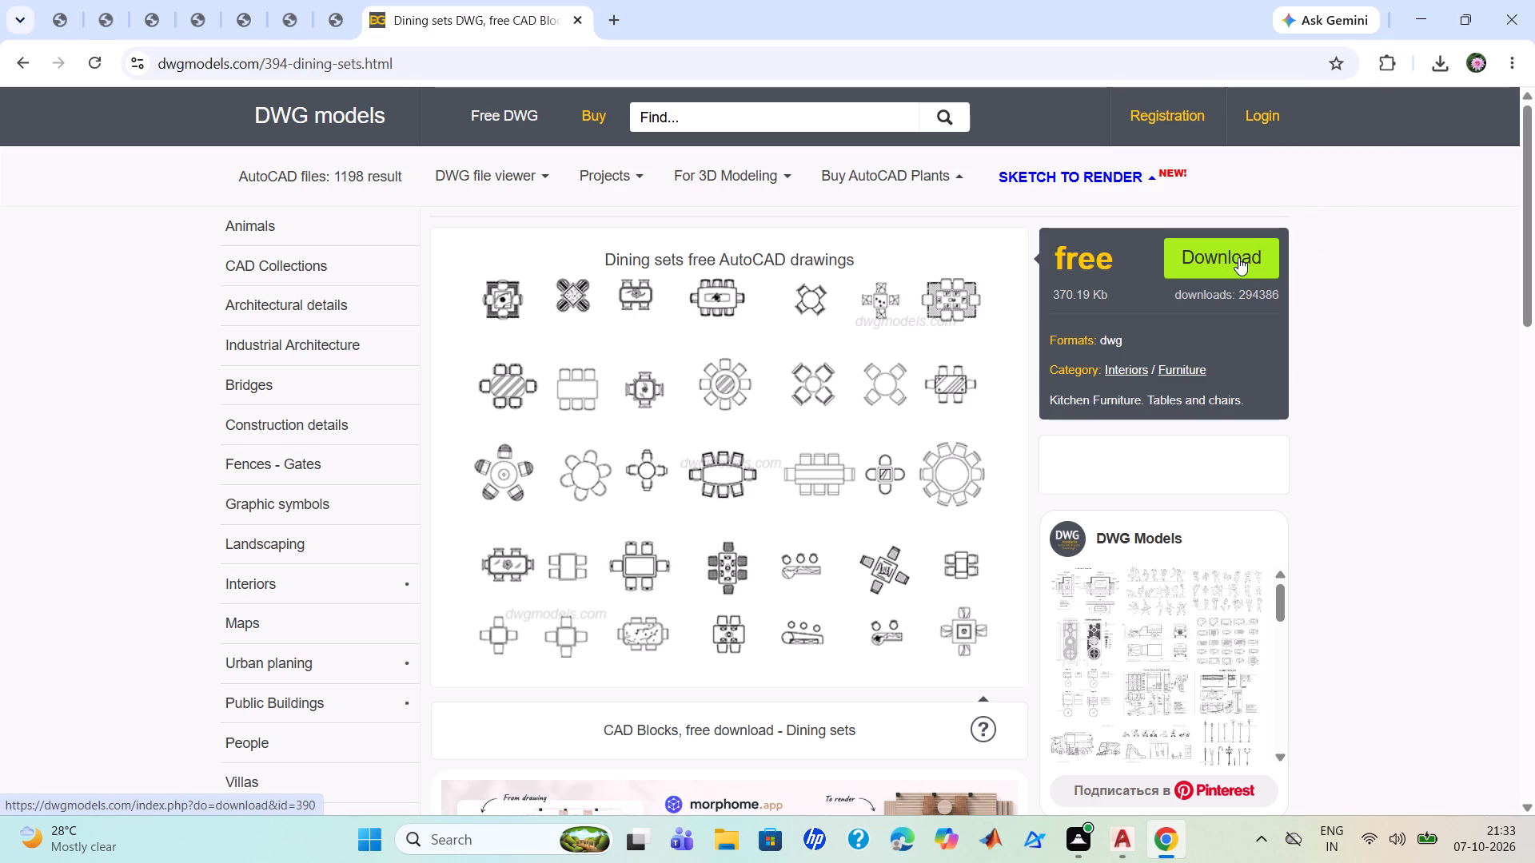
{"action": "left_click", "coordinate": [1441, 64]}
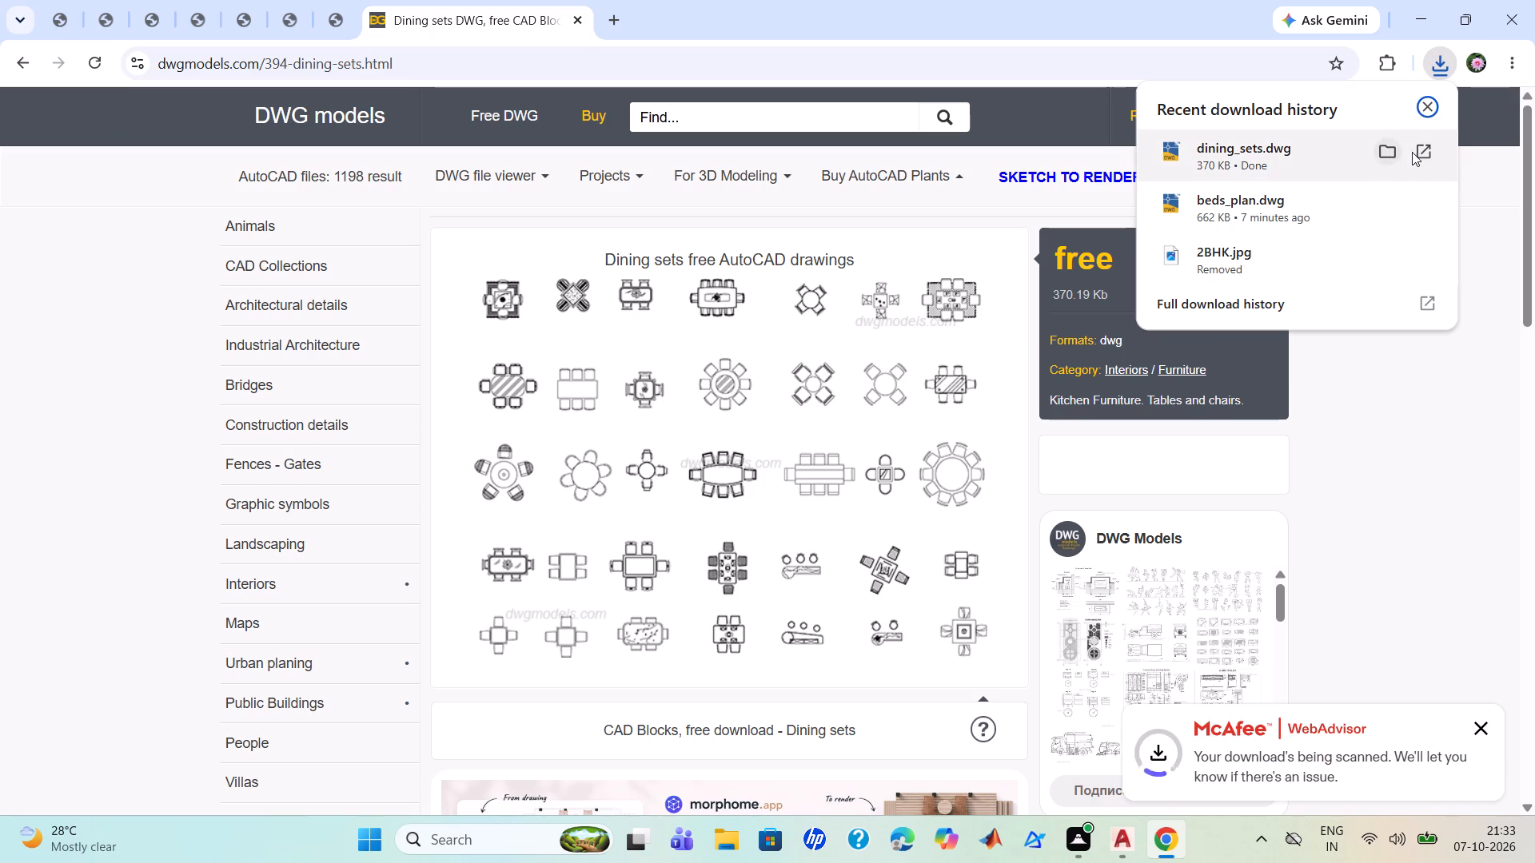
{"action": "left_click", "coordinate": [1417, 150]}
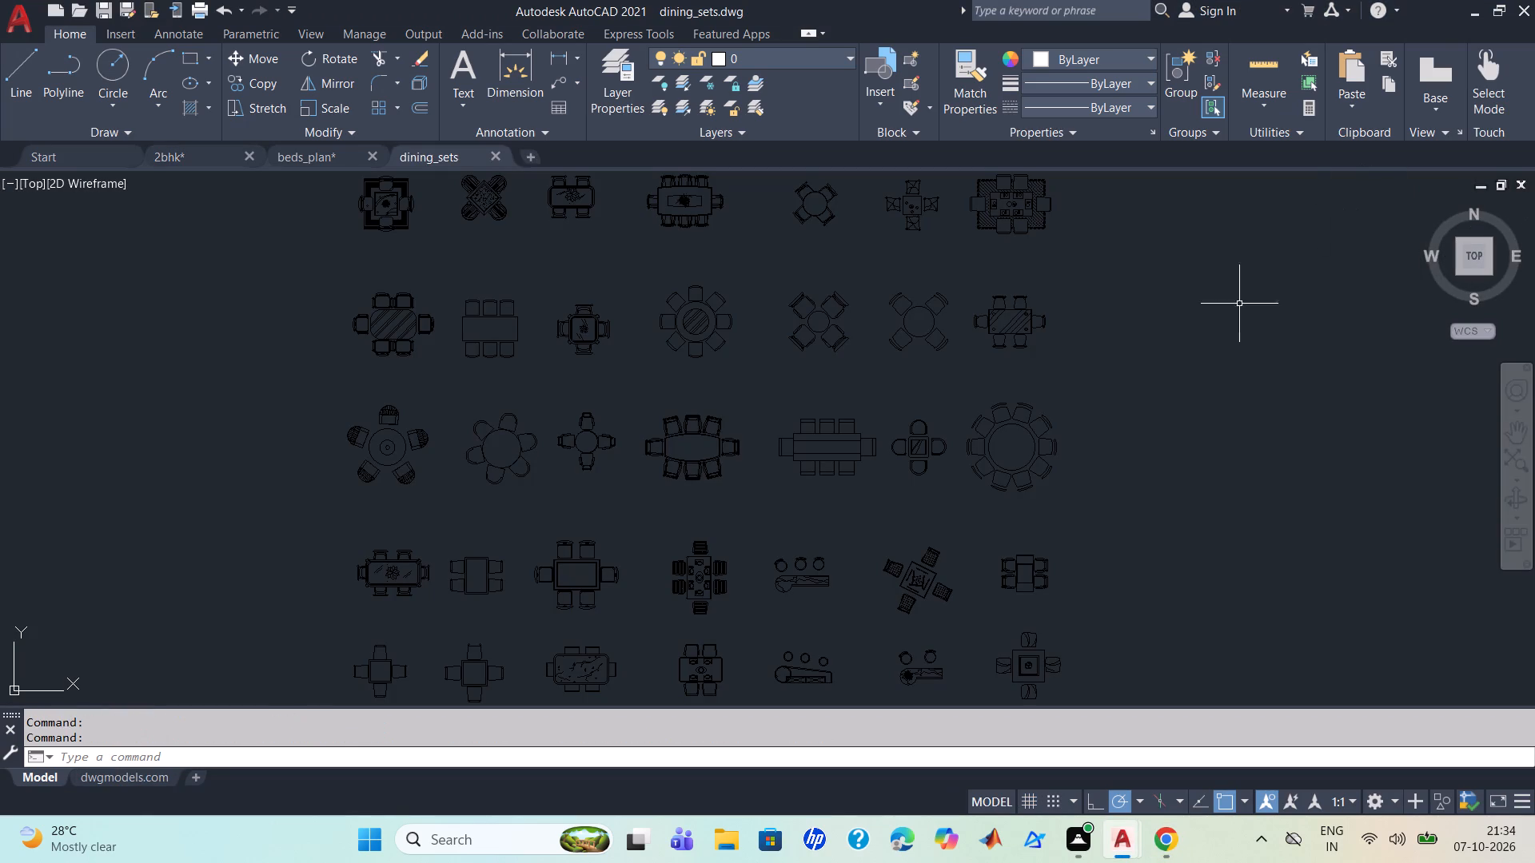
Copy the six-chair rectangular dining set with place settings from the fourth row and paste it into the 2bhk drawing, east of the plan.
{"action": "scroll", "coordinate": [1031, 451], "scroll_direction": "down", "scroll_amount": 1}
{"action": "scroll", "coordinate": [1027, 458], "scroll_direction": "up", "scroll_amount": 1}
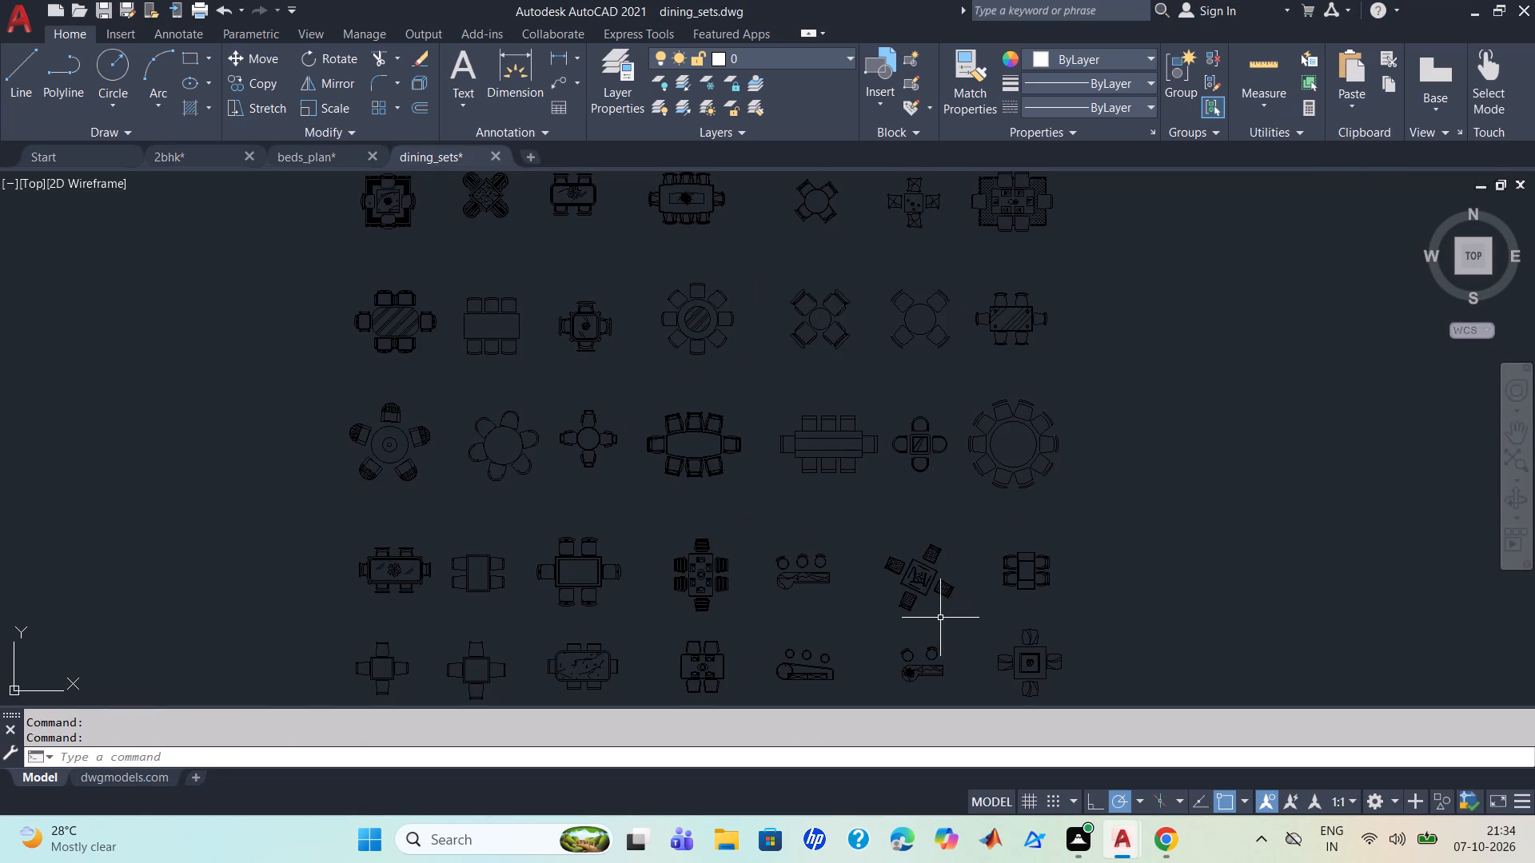
{"action": "left_click", "coordinate": [738, 627]}
{"action": "left_click", "coordinate": [660, 528]}
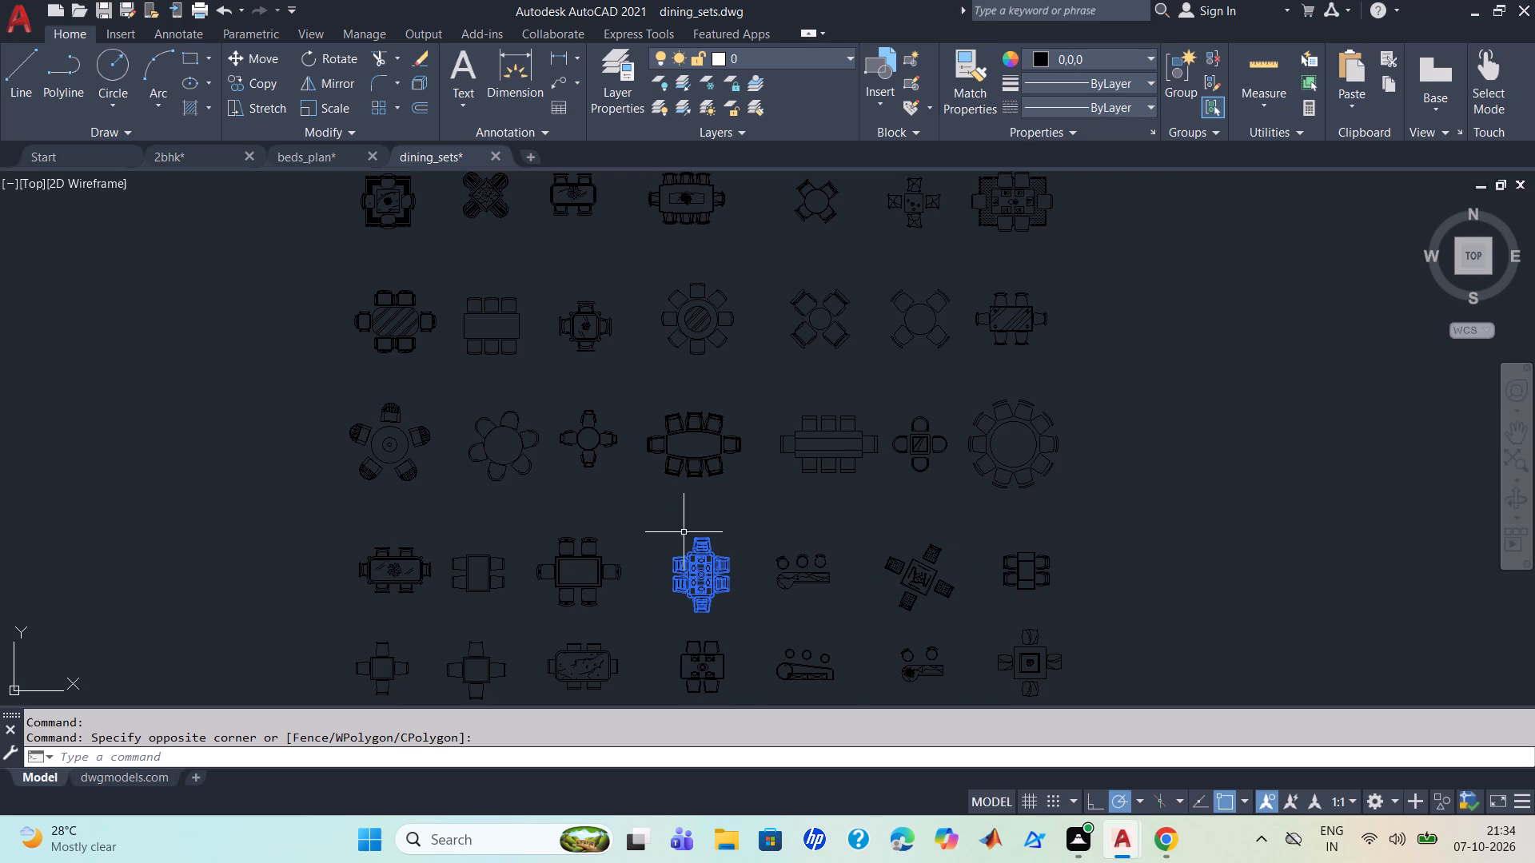
{"action": "key", "text": "ctrl+c"}
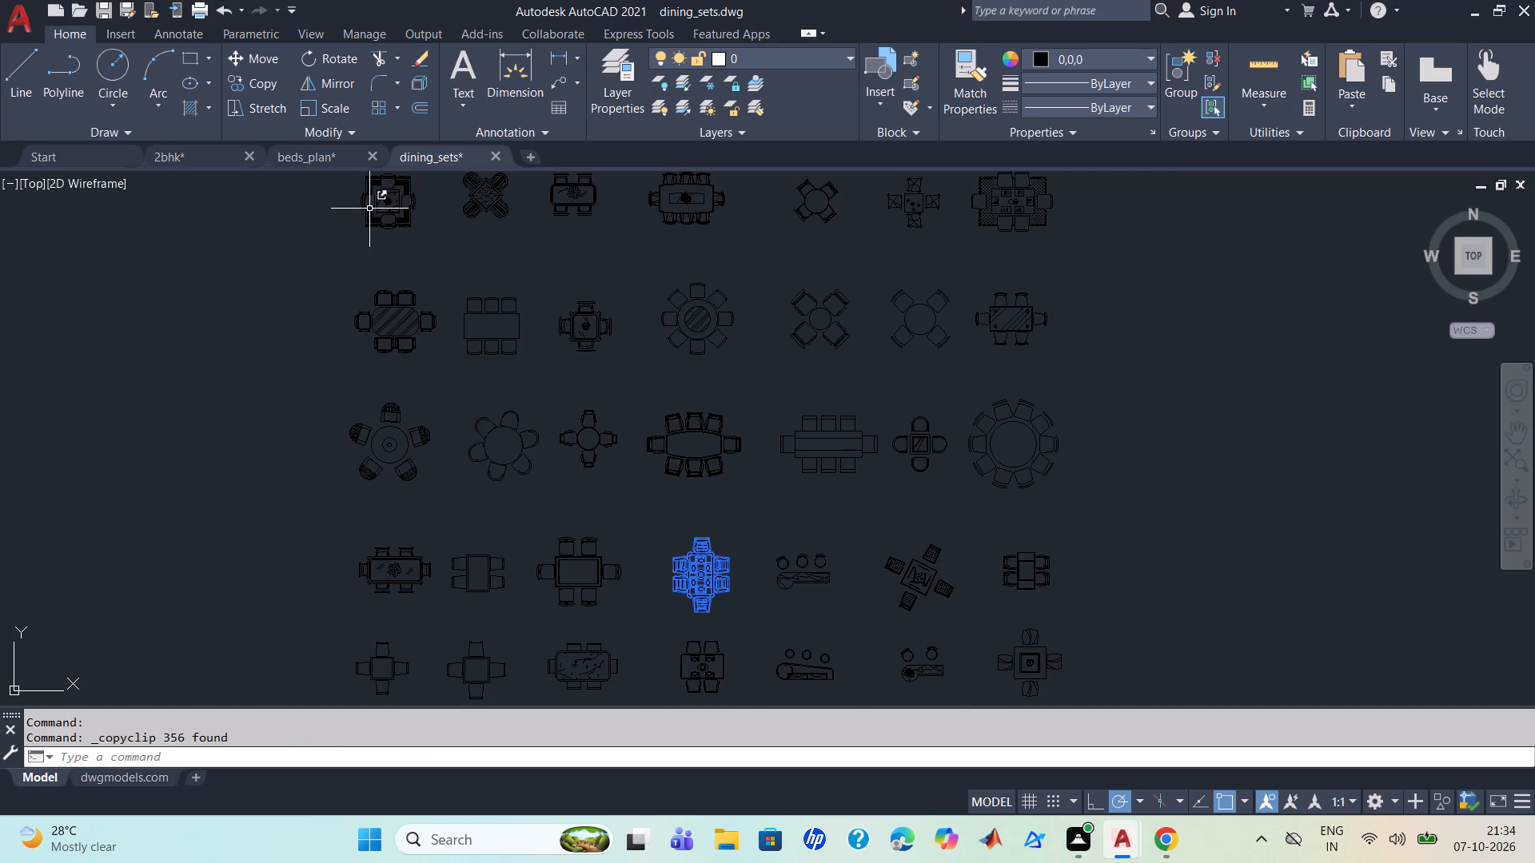
{"action": "left_click", "coordinate": [188, 147]}
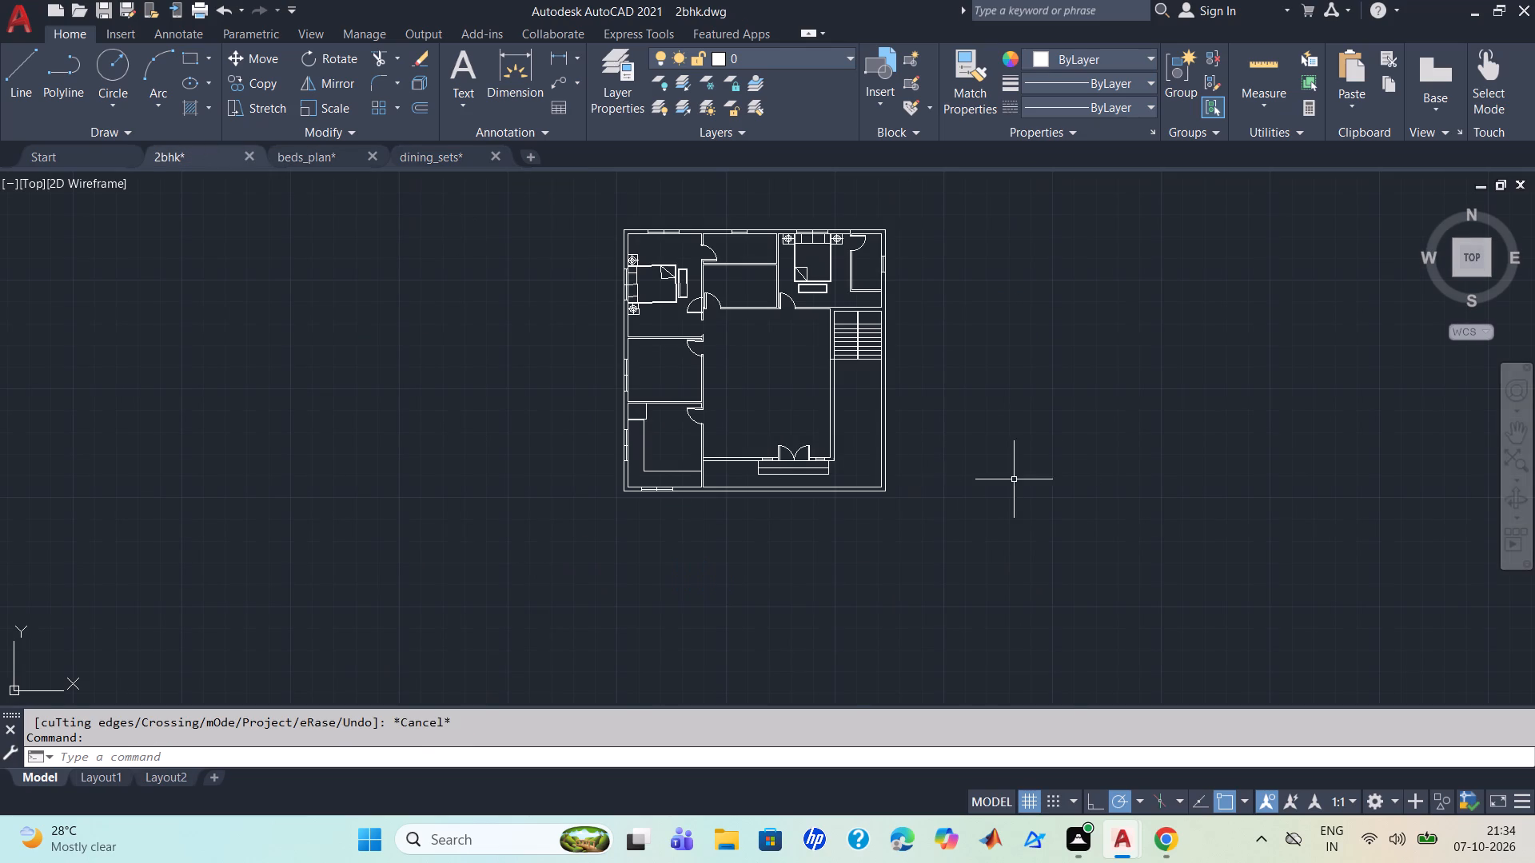
{"action": "key", "text": "ctrl+v"}
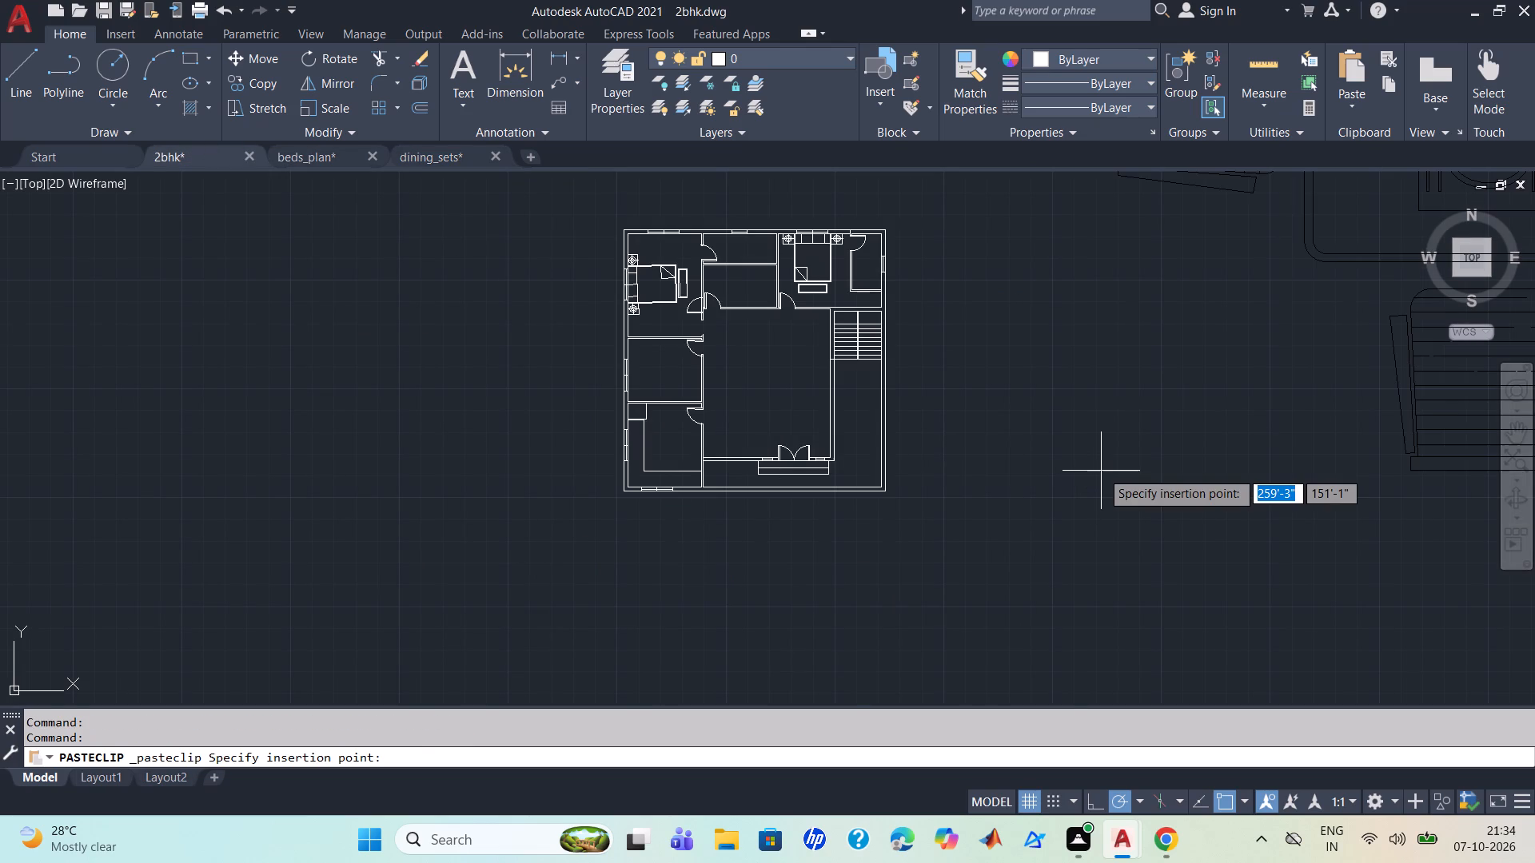
{"action": "left_click", "coordinate": [1101, 471]}
Set the colour of the whole pasted dining set to ByLayer.
{"action": "scroll", "coordinate": [1124, 486], "scroll_direction": "down", "scroll_amount": 2}
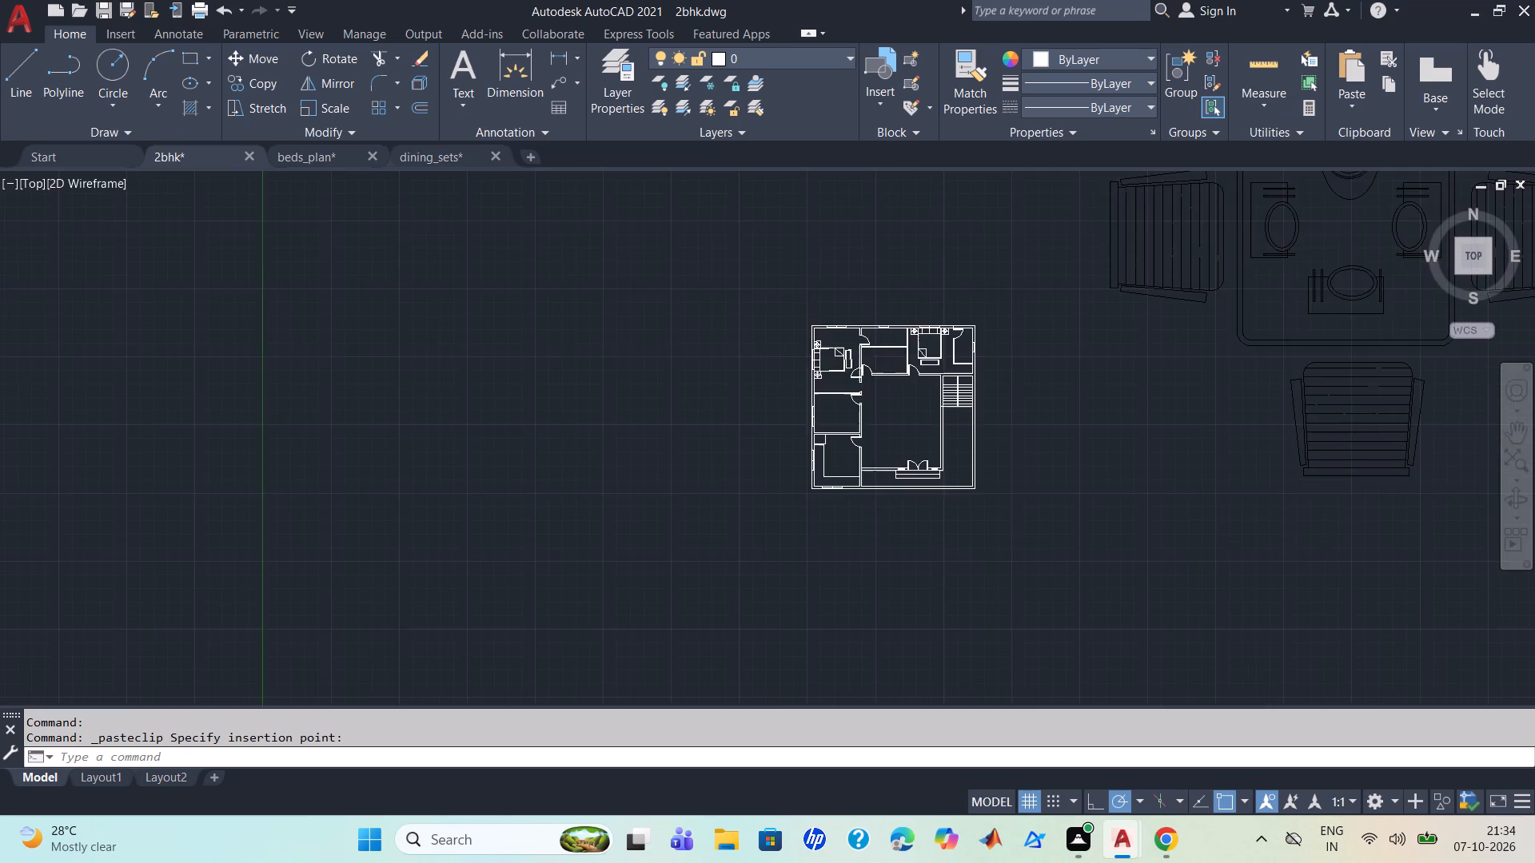
{"action": "scroll", "coordinate": [1124, 486], "scroll_direction": "down", "scroll_amount": 1}
{"action": "left_click", "coordinate": [1374, 555]}
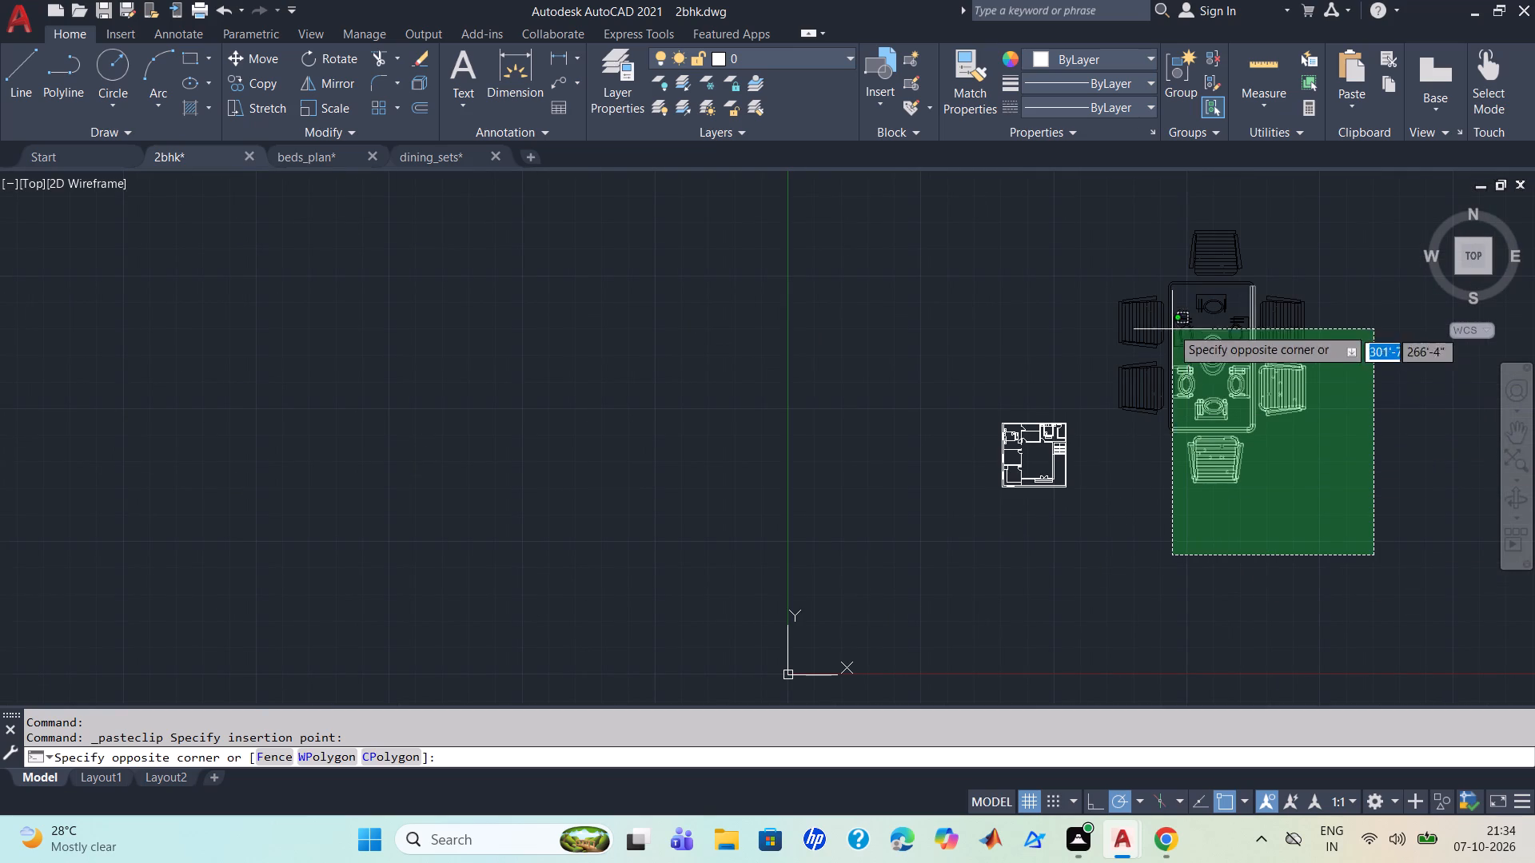
{"action": "left_click", "coordinate": [1101, 209]}
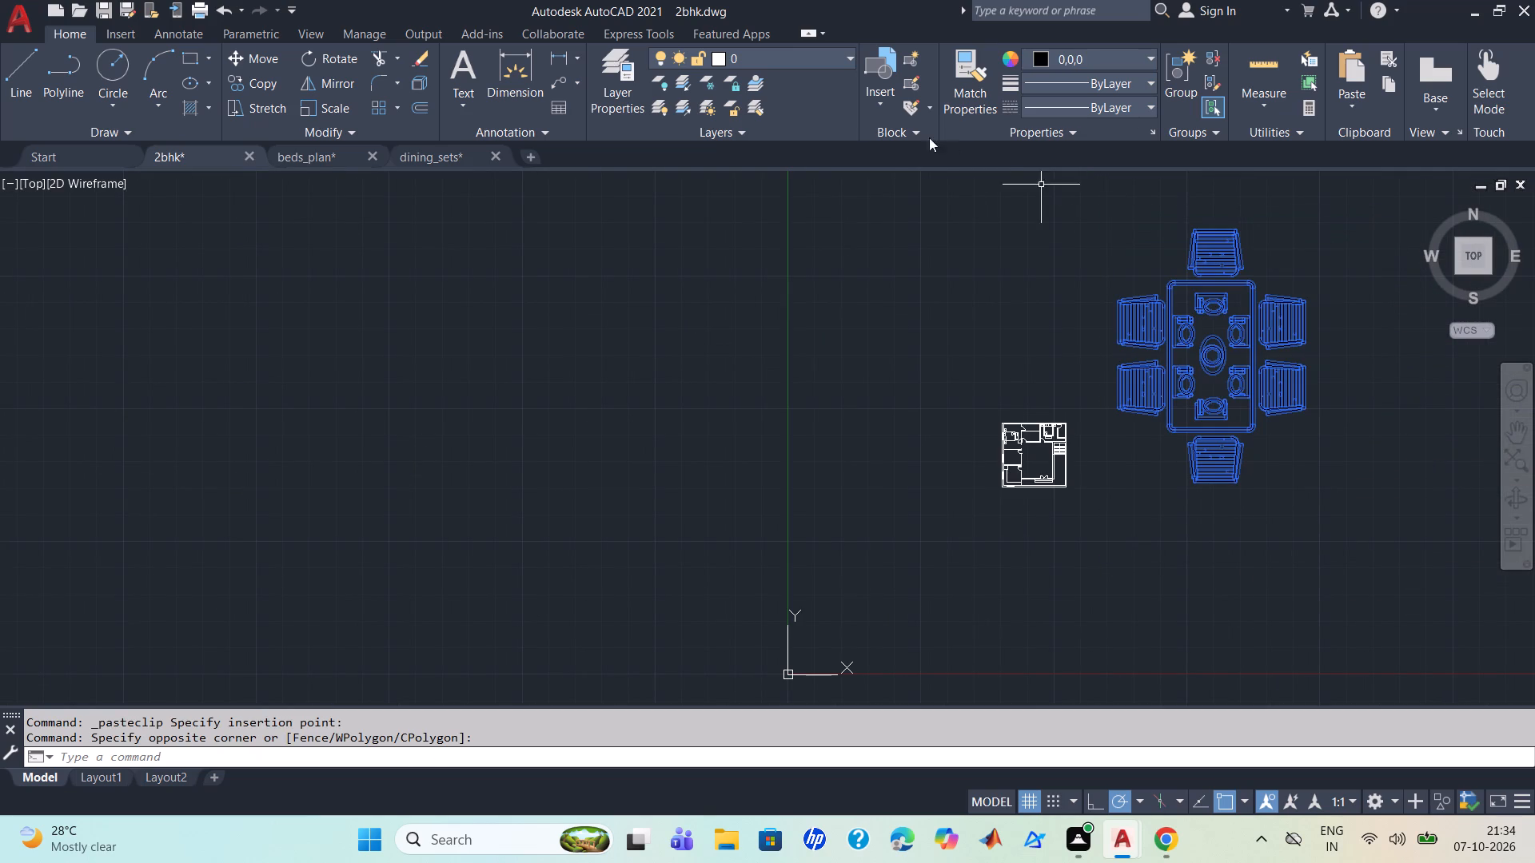
{"action": "left_click", "coordinate": [845, 53]}
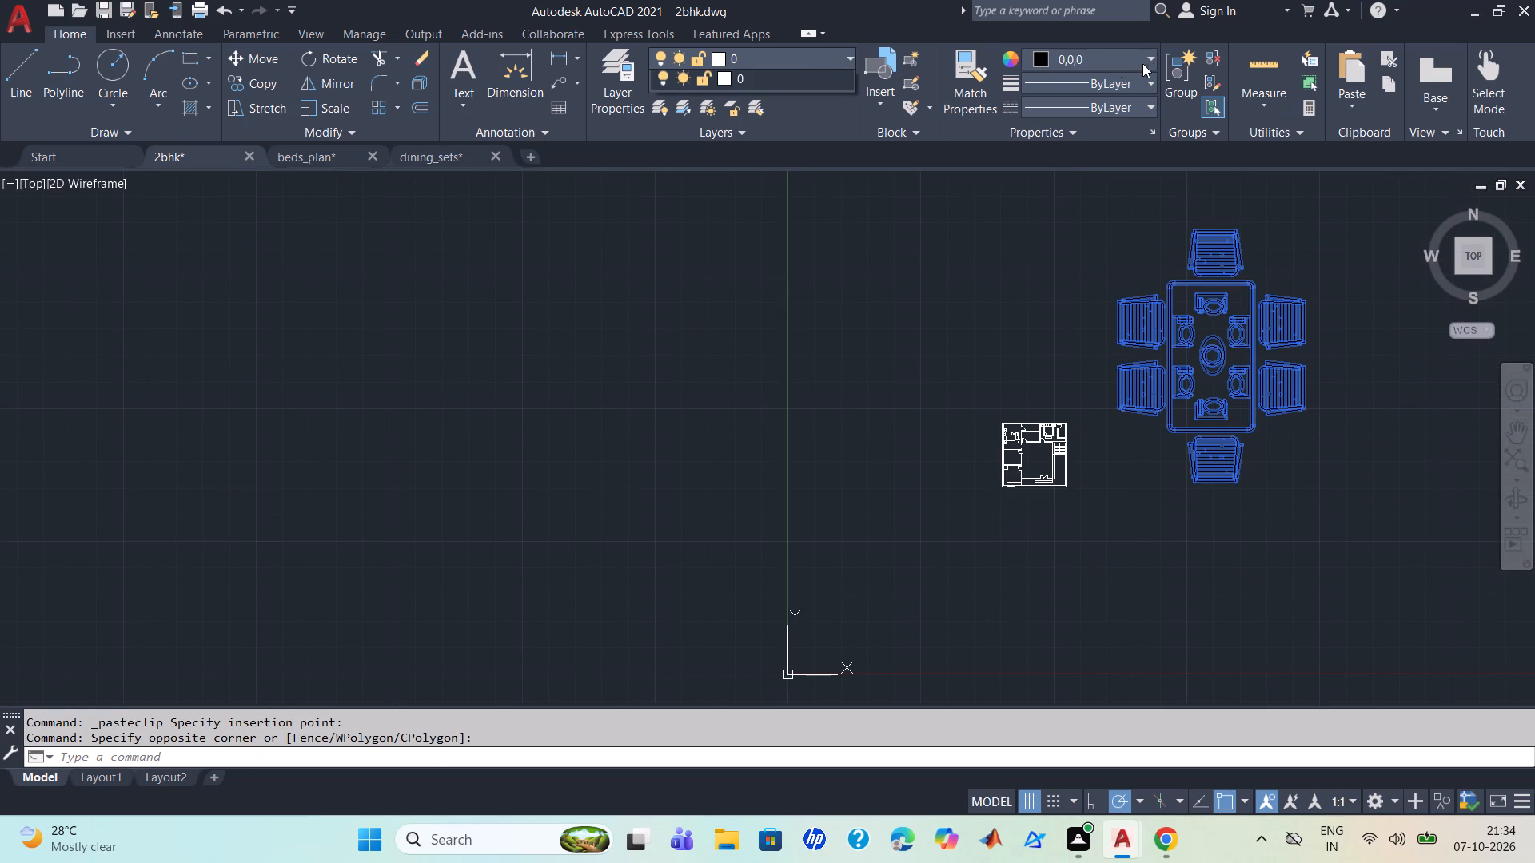
{"action": "left_click", "coordinate": [1152, 60]}
{"action": "left_click", "coordinate": [1147, 56]}
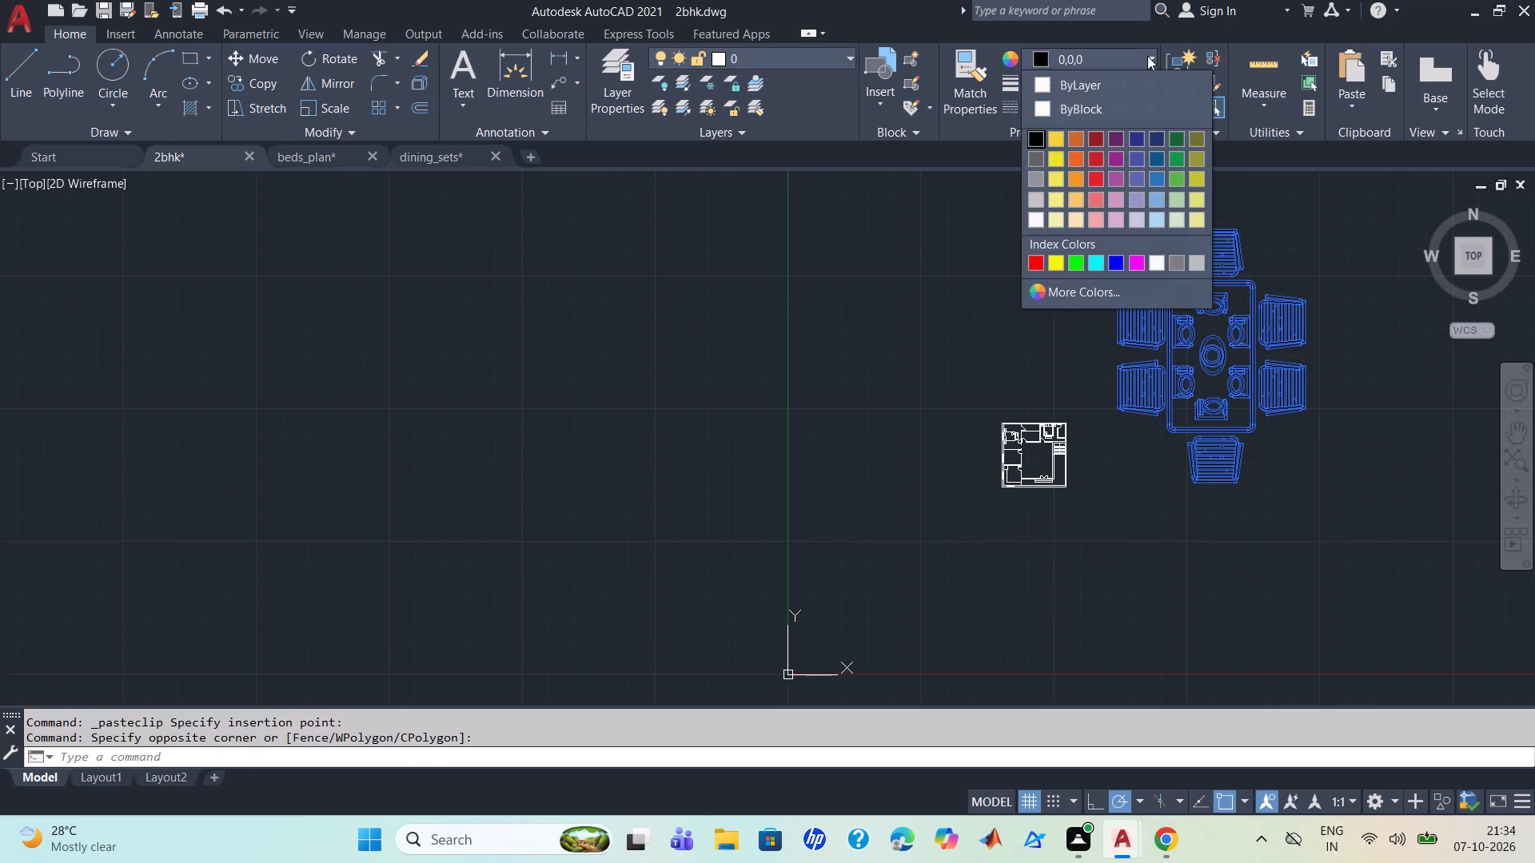
{"action": "left_click", "coordinate": [1060, 82]}
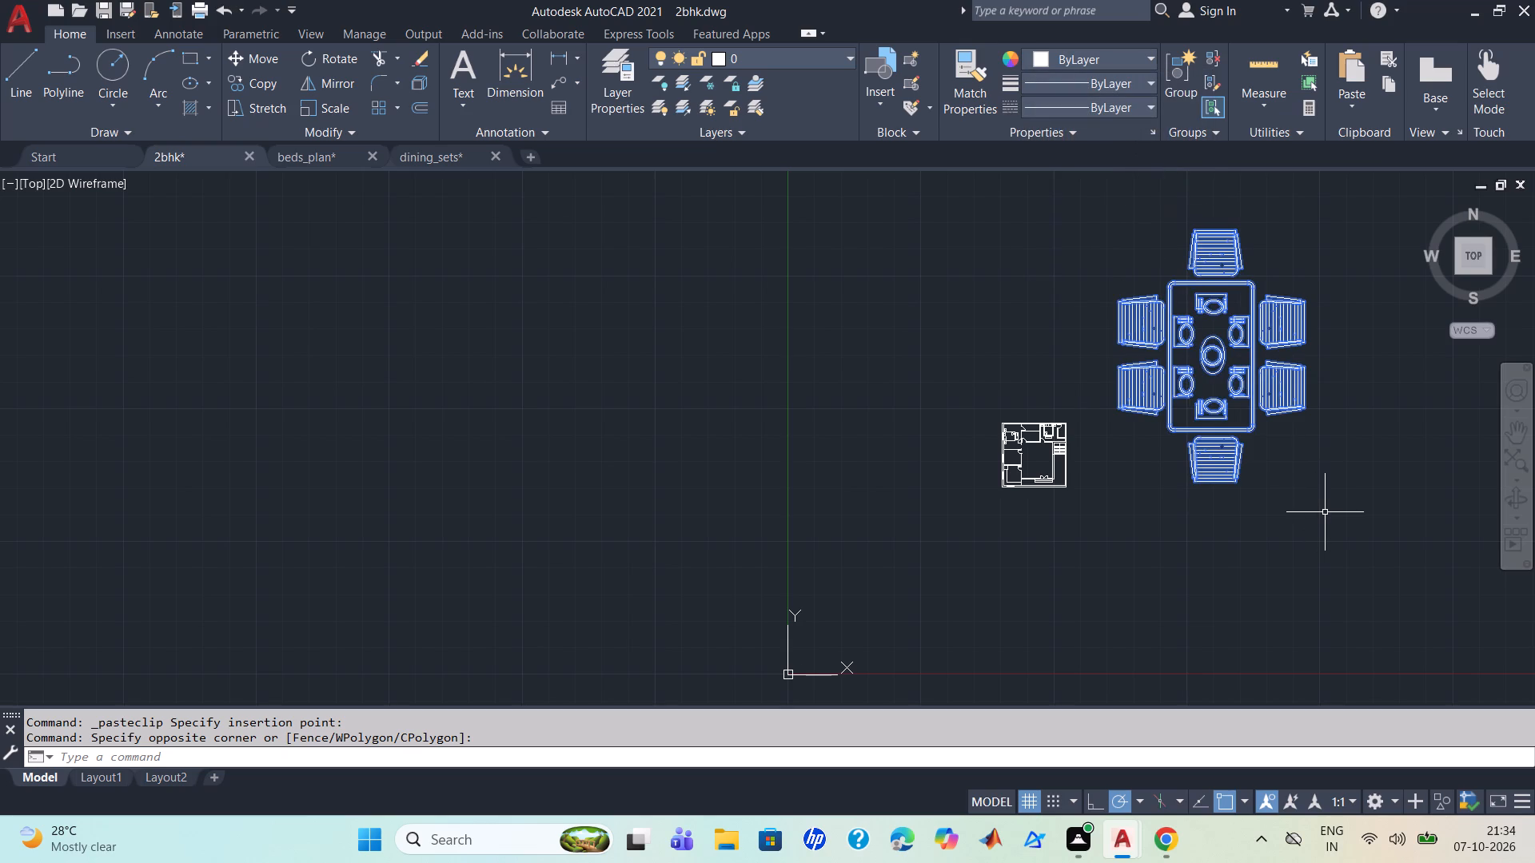
Scale the dining set down freehand about the centre of its table, to less than the floor plan's size.
{"action": "type", "text": "sc"}
{"action": "key", "text": "Return"}
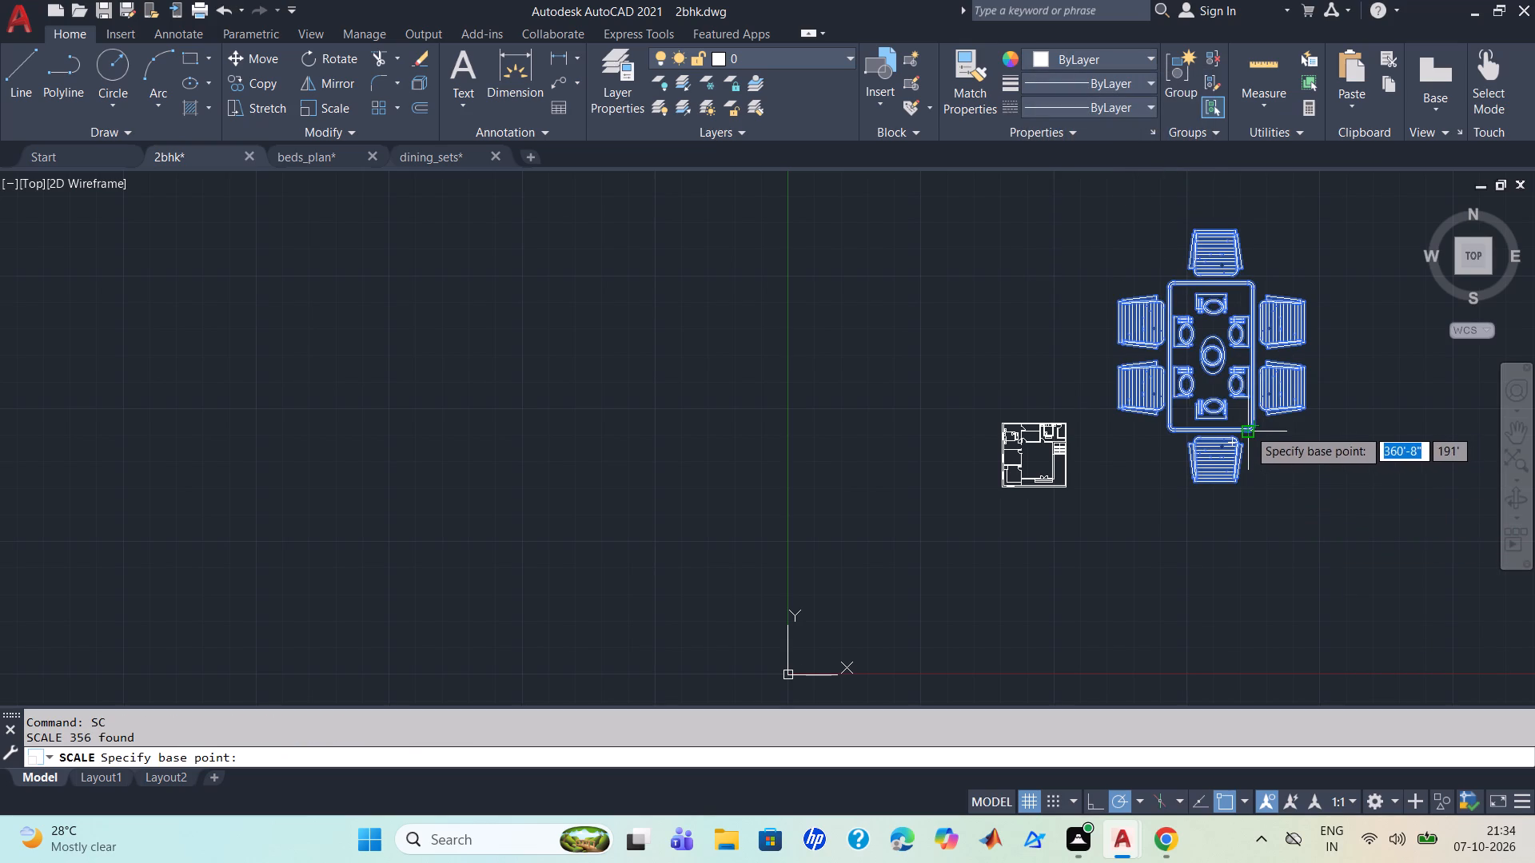
{"action": "left_click", "coordinate": [1212, 353]}
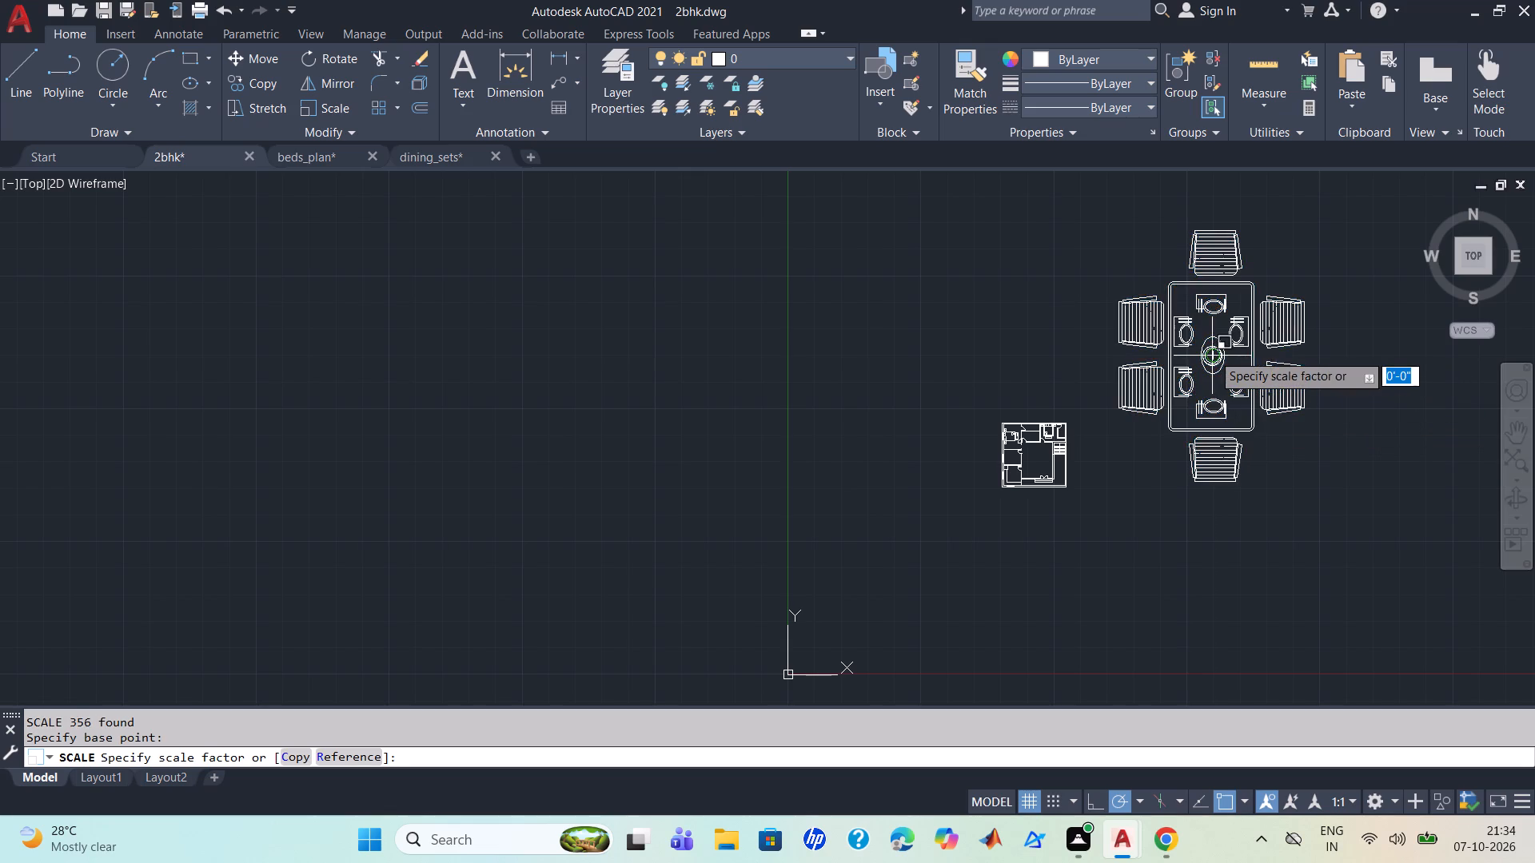
{"action": "left_click", "coordinate": [1215, 376]}
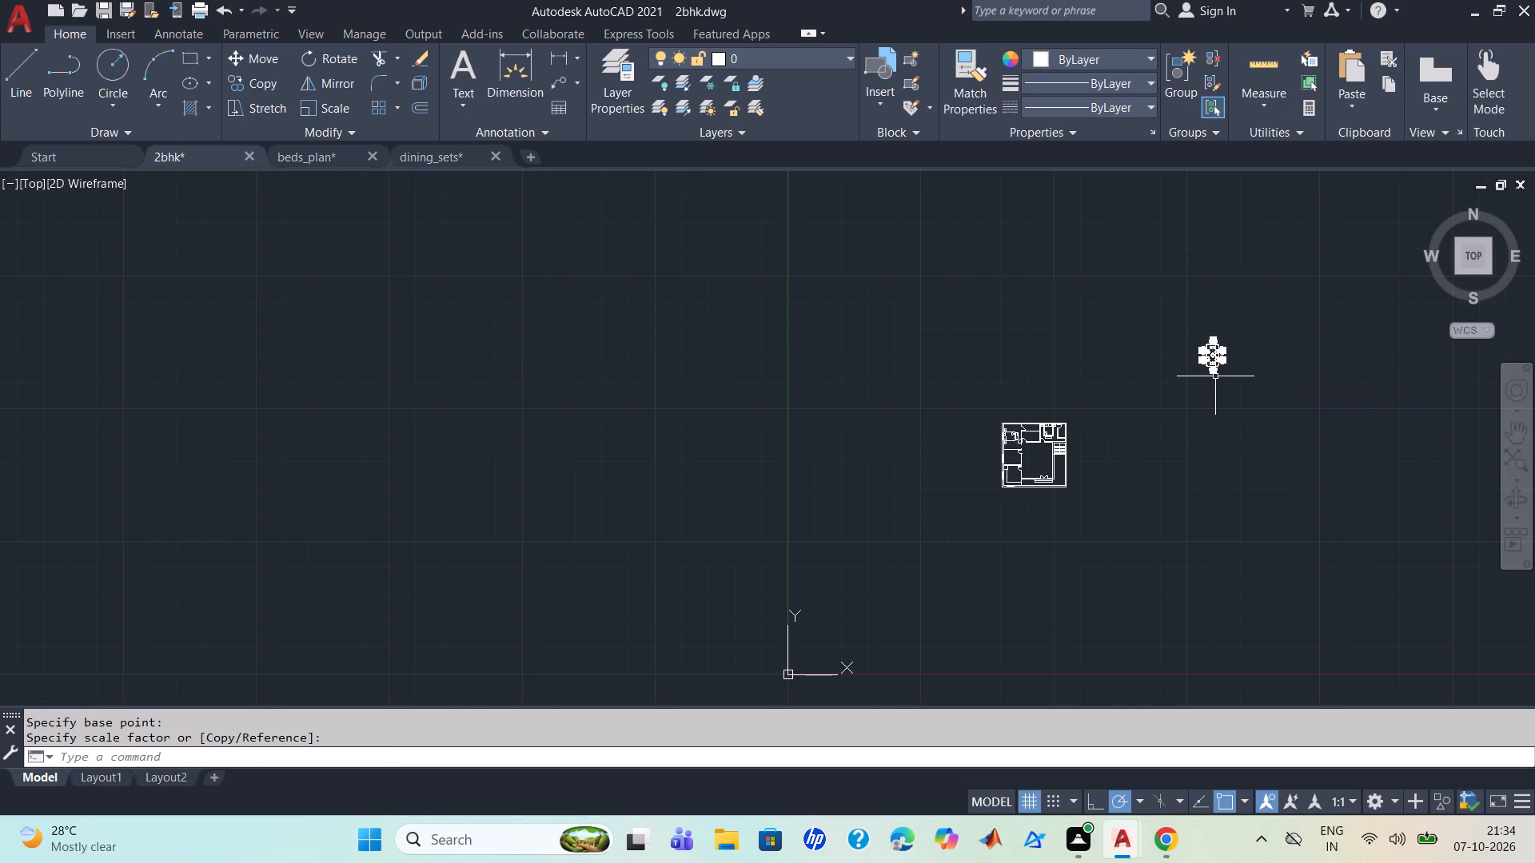
Move the reduced dining set to the empty space just outside the floor plan's east wall.
{"action": "scroll", "coordinate": [1215, 376], "scroll_direction": "down", "scroll_amount": 1}
{"action": "left_click", "coordinate": [1240, 392]}
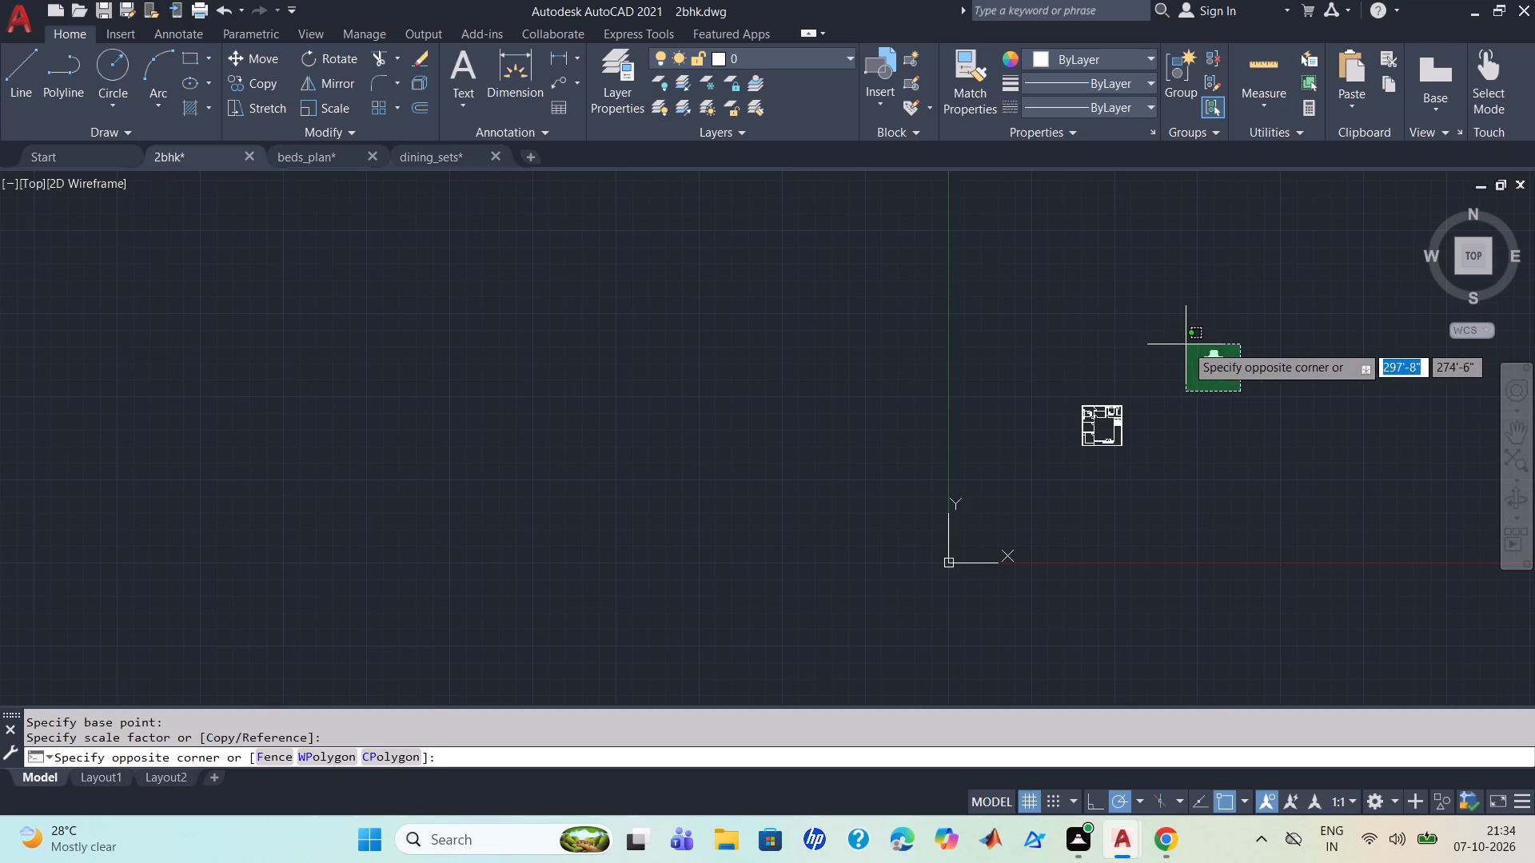
{"action": "left_click", "coordinate": [1185, 344]}
{"action": "key", "text": "m"}
{"action": "key", "text": "Return"}
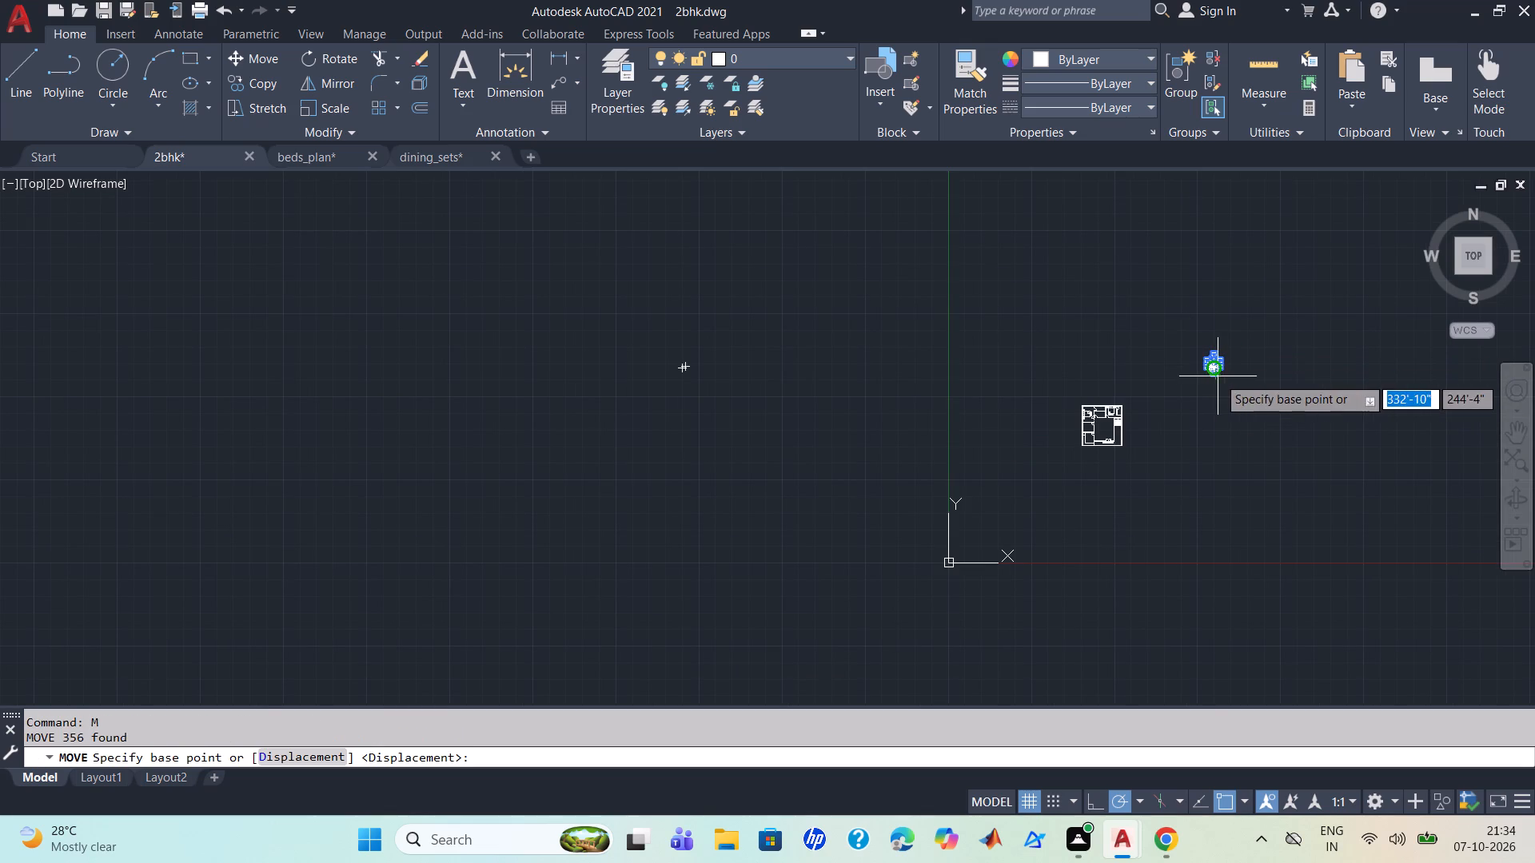
{"action": "left_click", "coordinate": [1214, 367]}
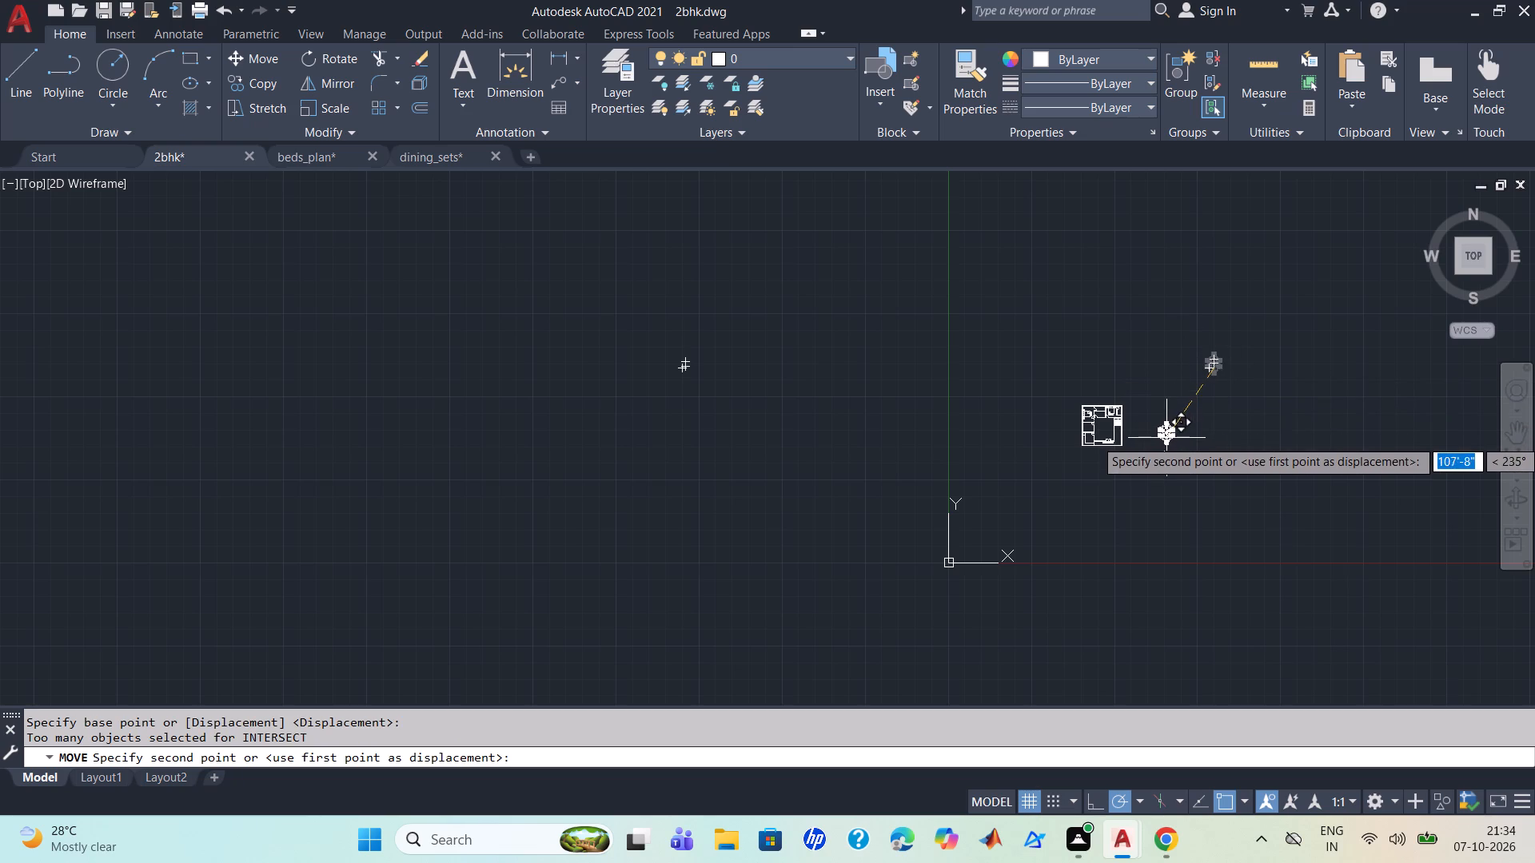
{"action": "left_click", "coordinate": [1141, 436]}
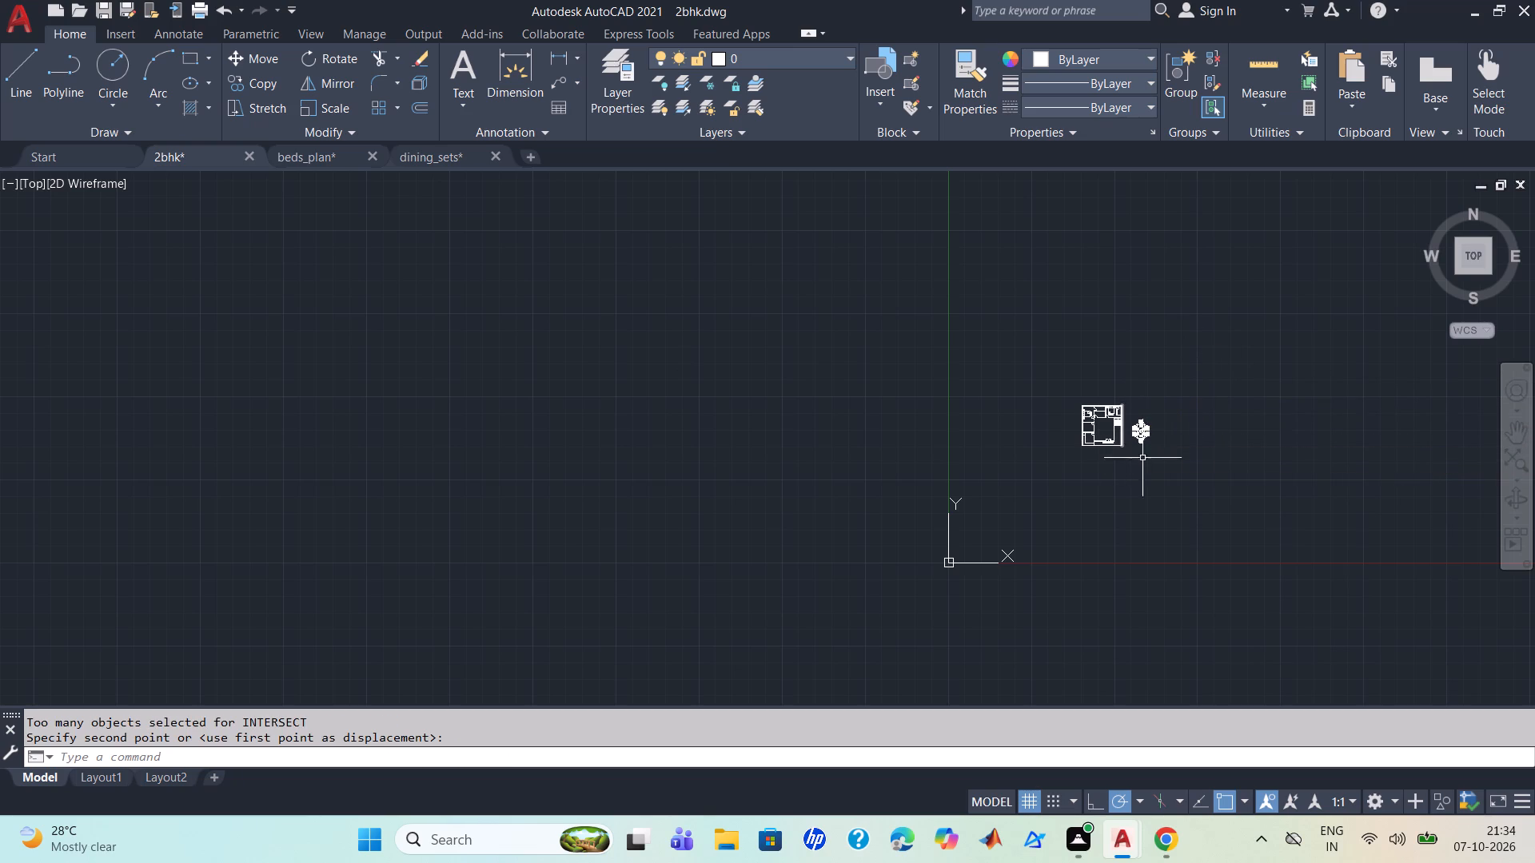
Scale the dining set down freehand about its table centre until it is small enough to fit inside one of the rooms.
{"action": "scroll", "coordinate": [1170, 475], "scroll_direction": "up", "scroll_amount": 3}
{"action": "middle_click_drag", "start_coordinate": [1170, 469], "coordinate": [1197, 604]}
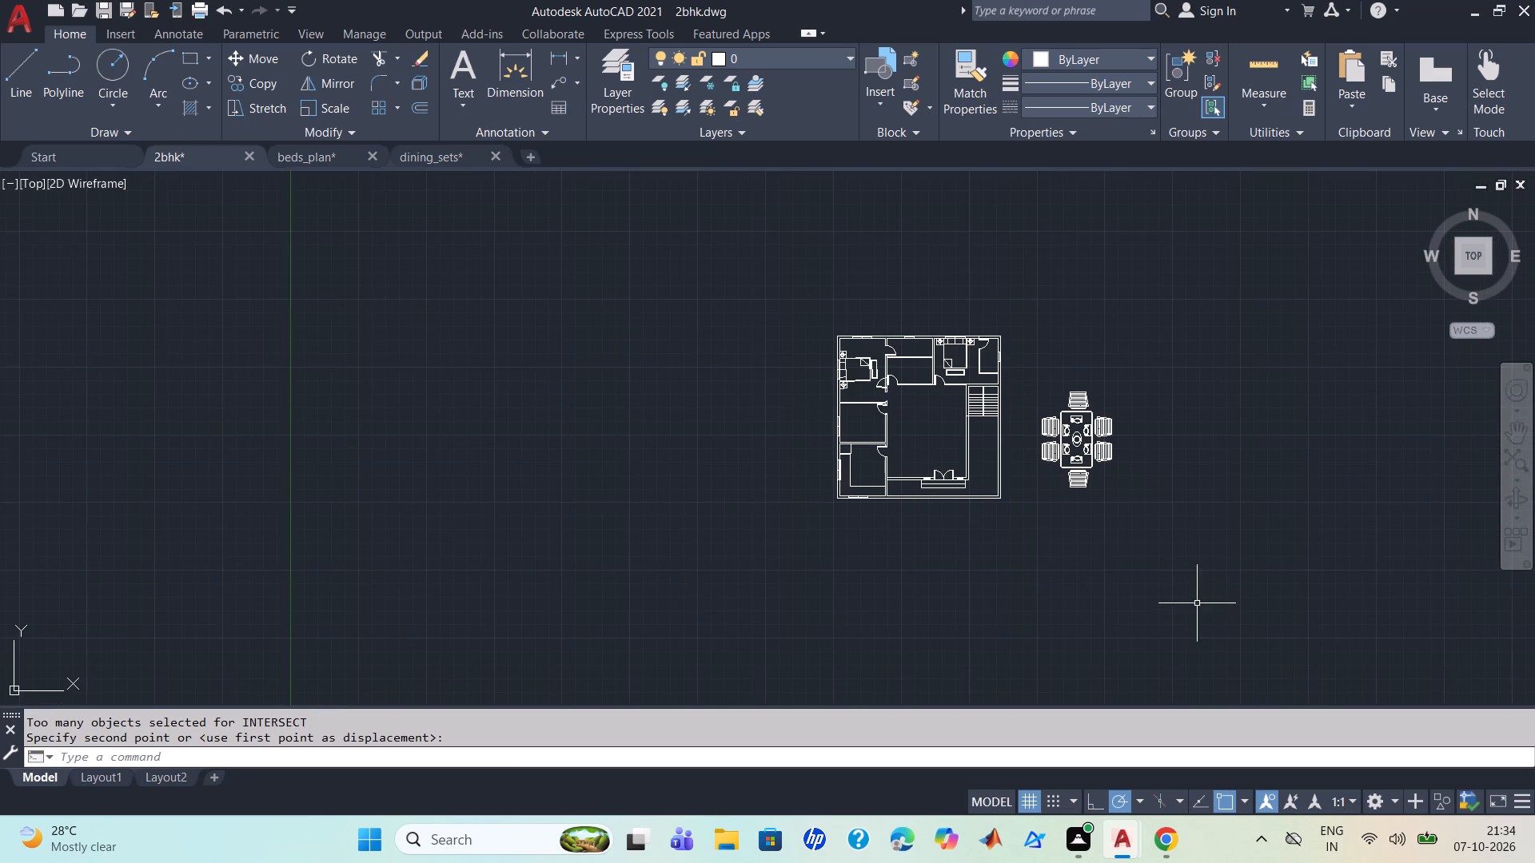
{"action": "scroll", "coordinate": [1194, 577], "scroll_direction": "up", "scroll_amount": 1}
{"action": "middle_click_drag", "start_coordinate": [1177, 569], "coordinate": [1204, 646]}
{"action": "scroll", "coordinate": [1206, 620], "scroll_direction": "up", "scroll_amount": 1}
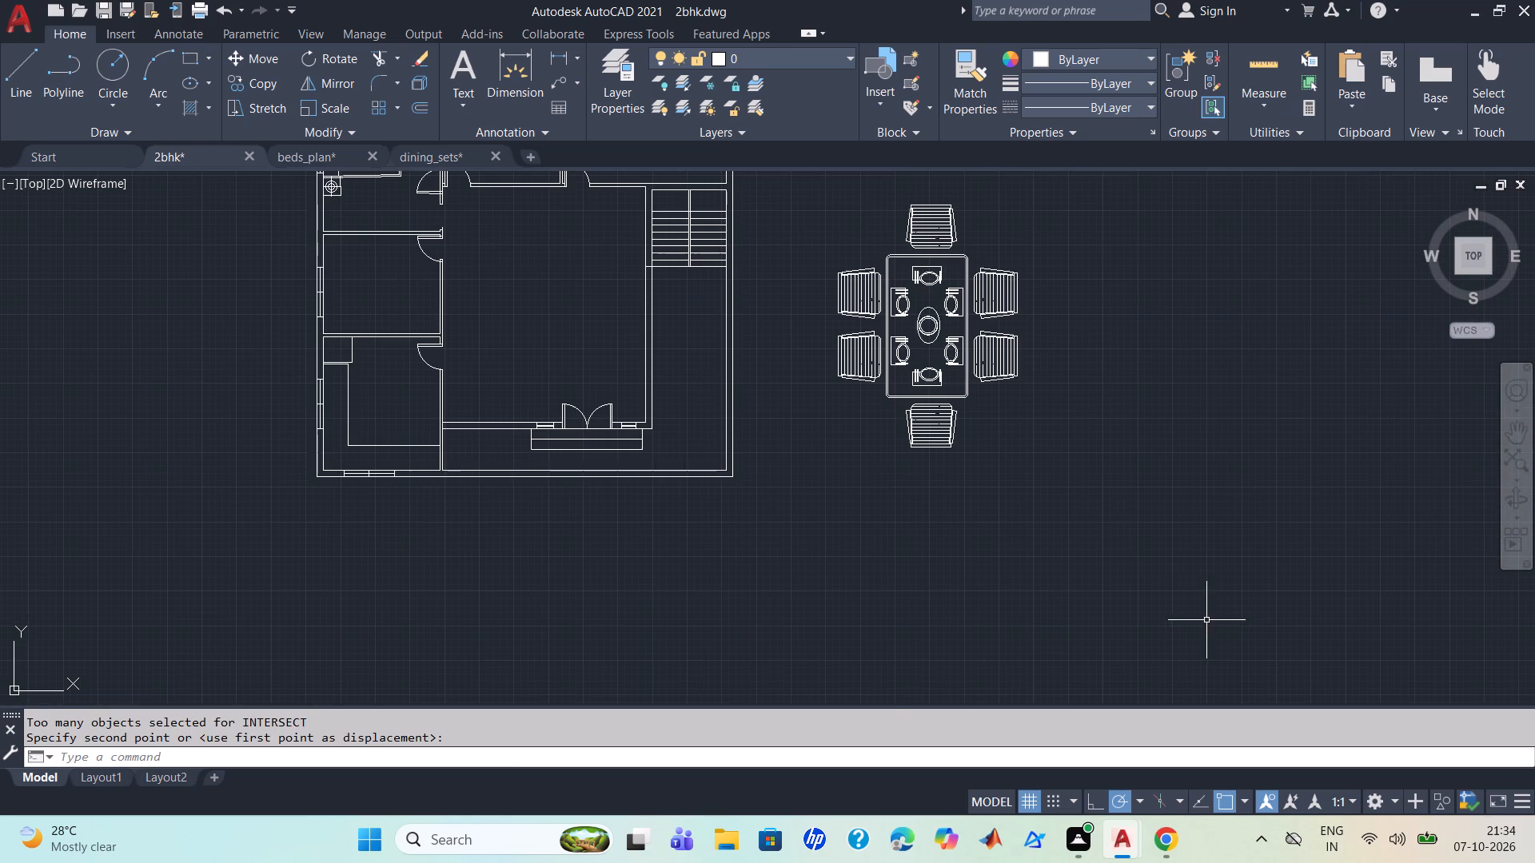
{"action": "left_click", "coordinate": [1094, 523]}
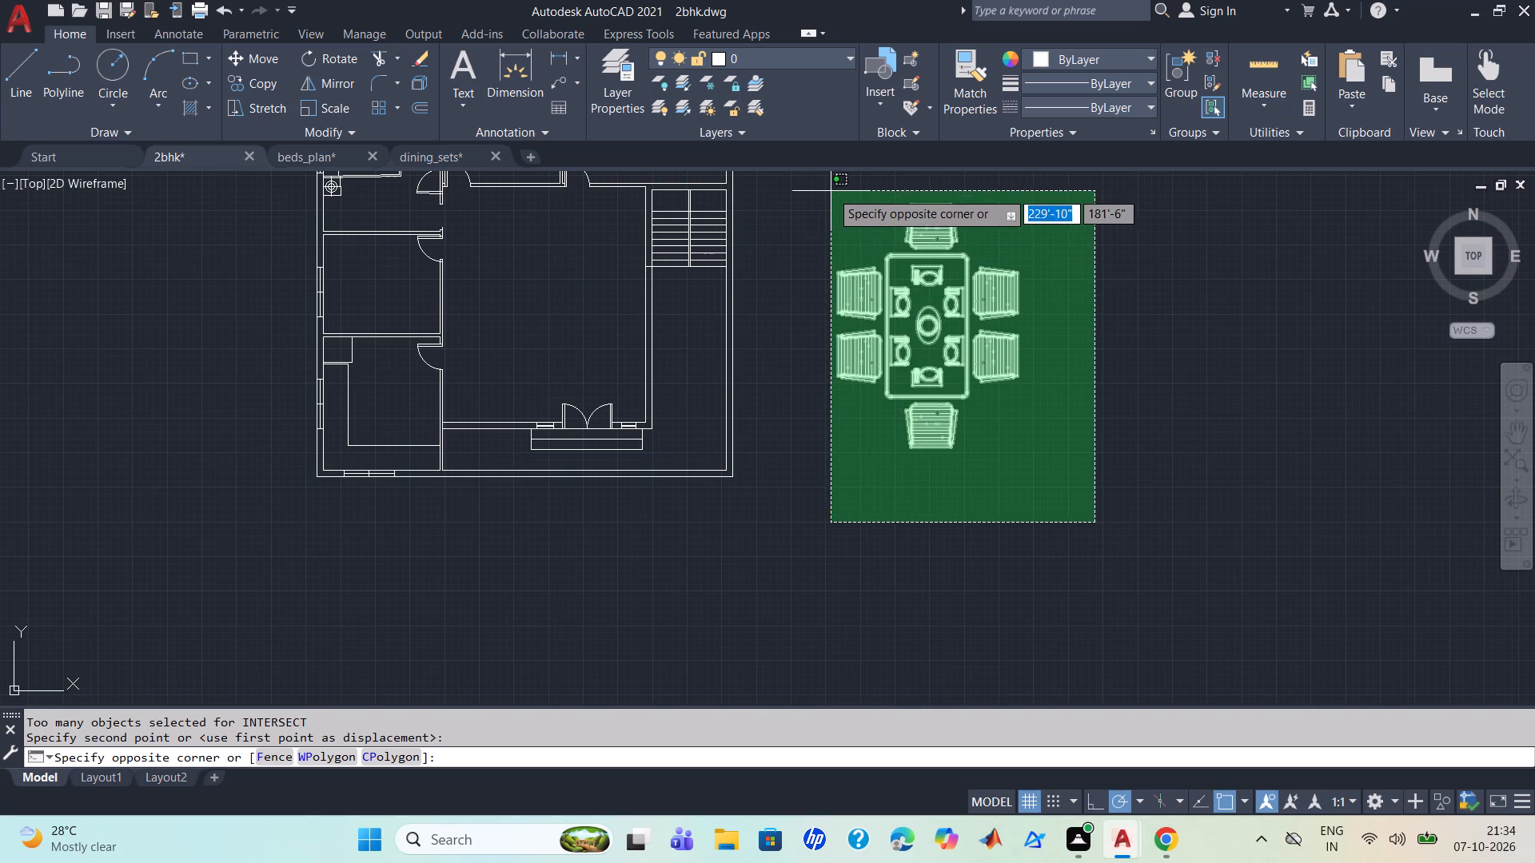
{"action": "left_click", "coordinate": [831, 191]}
{"action": "key", "text": "s"}
{"action": "key", "text": "c"}
{"action": "key", "text": "Return"}
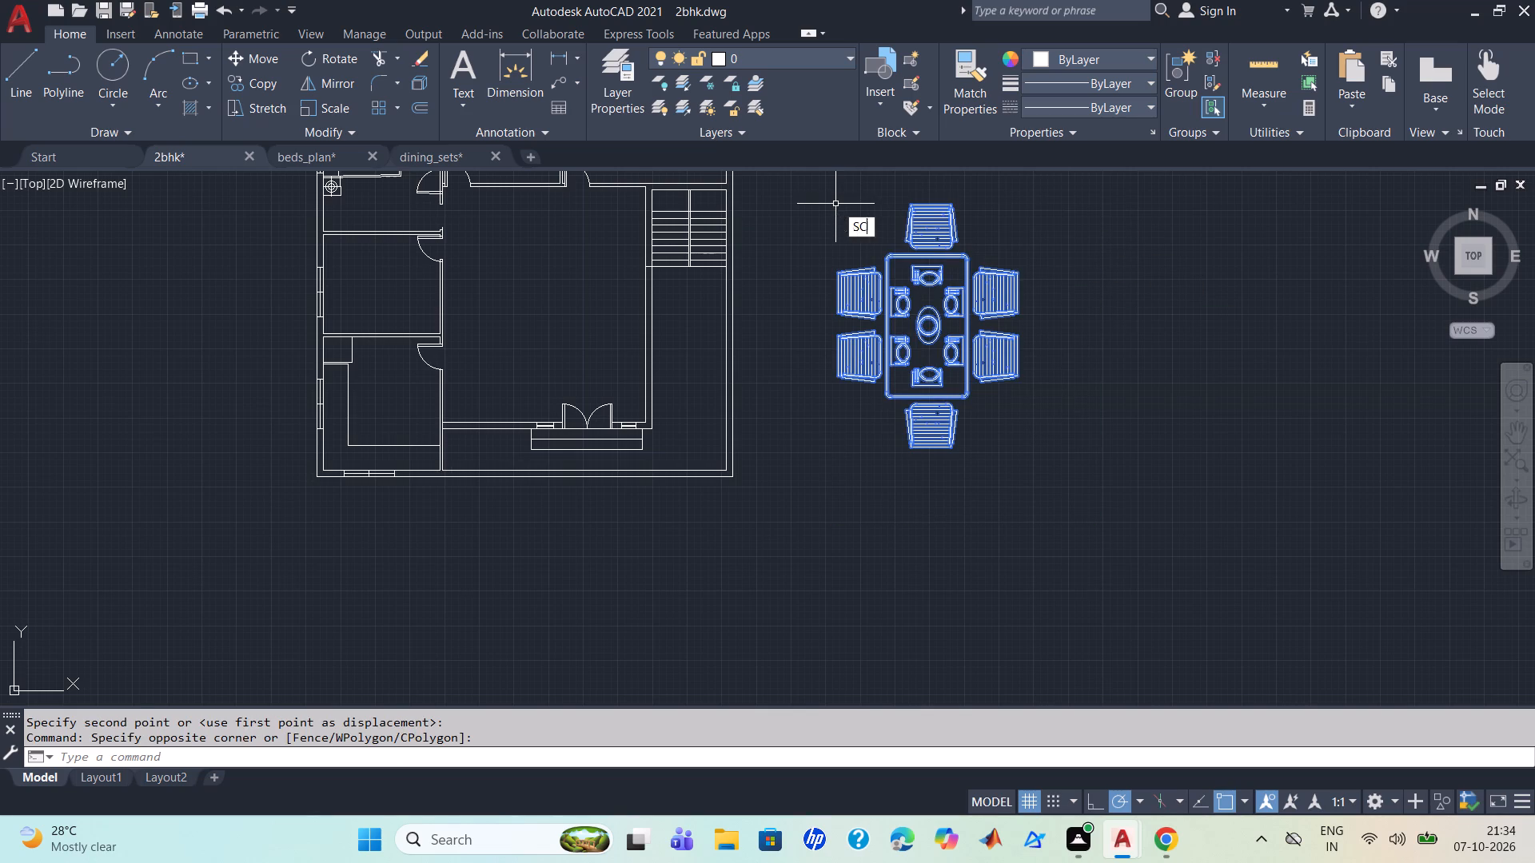
{"action": "left_click", "coordinate": [923, 327]}
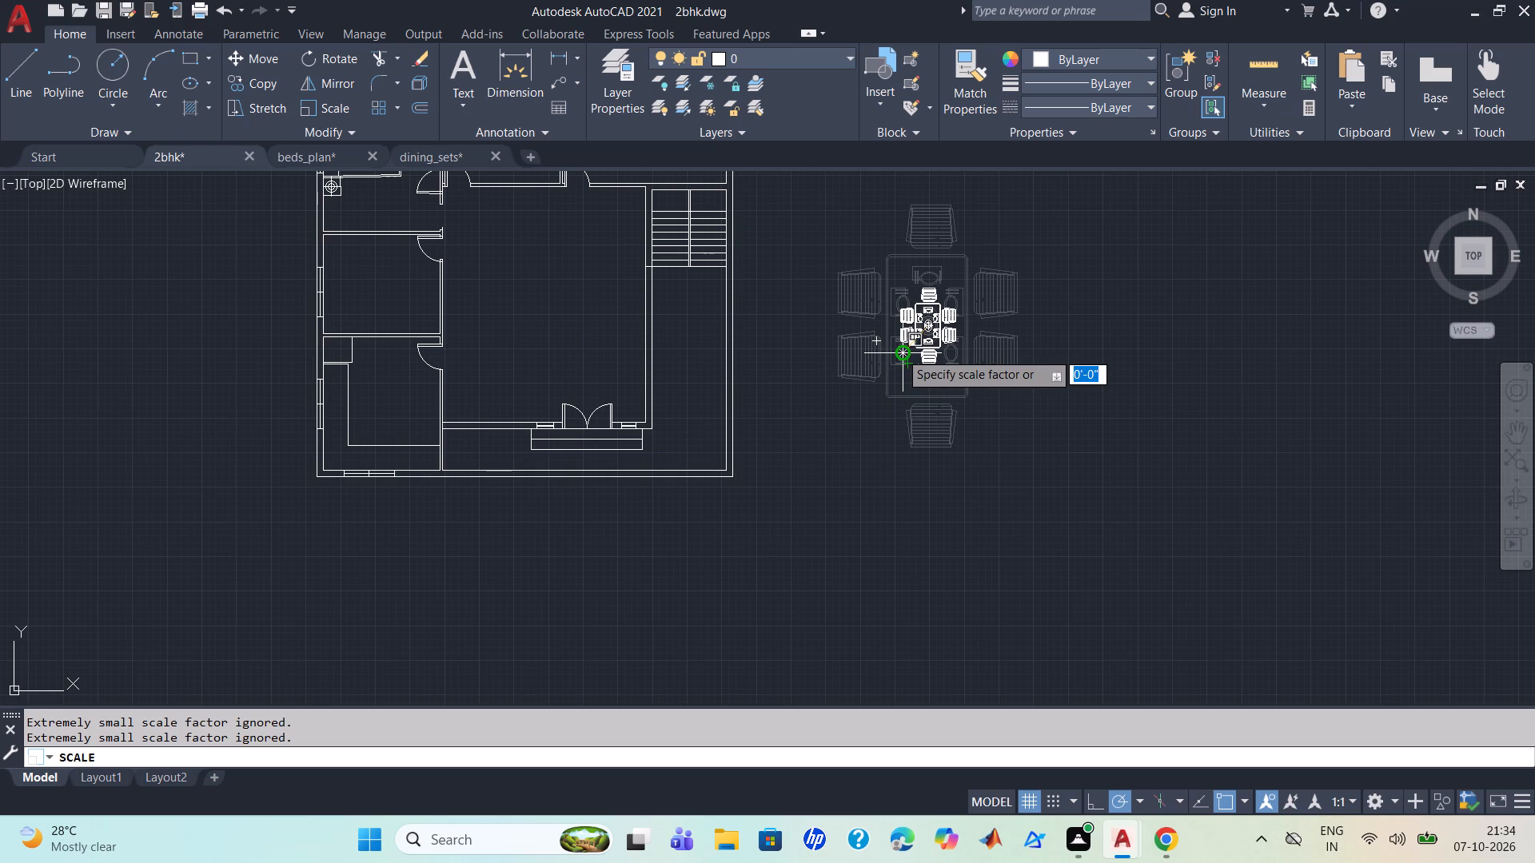
{"action": "left_click", "coordinate": [899, 352]}
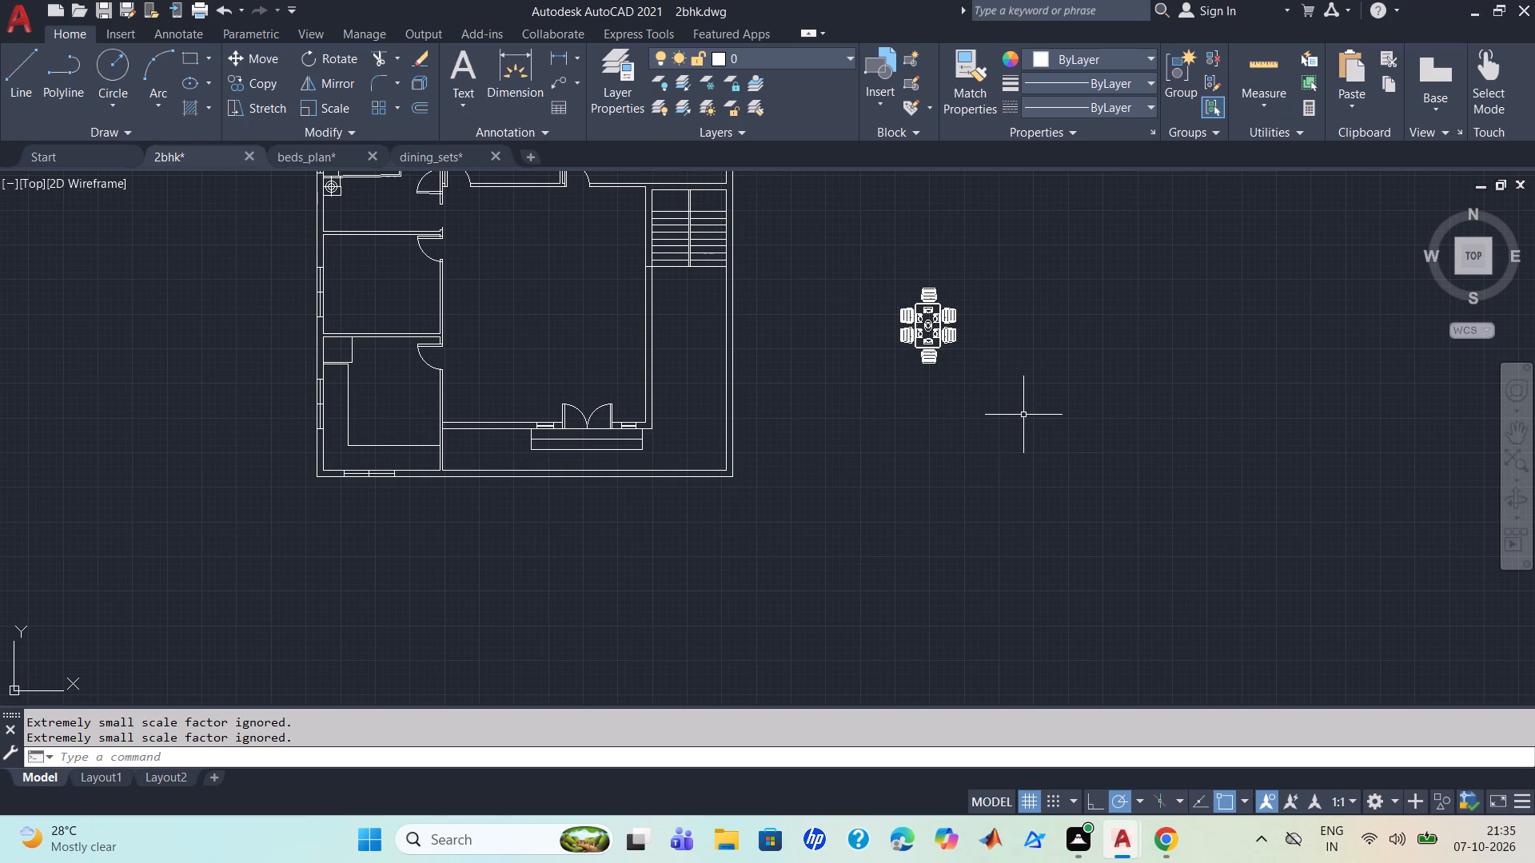
Rotate the whole dining set 270° about its table centre so the table's long side runs east-west.
{"action": "key", "text": "r"}
{"action": "key", "text": "o"}
{"action": "key", "text": "Return"}
{"action": "left_click", "coordinate": [1027, 417]}
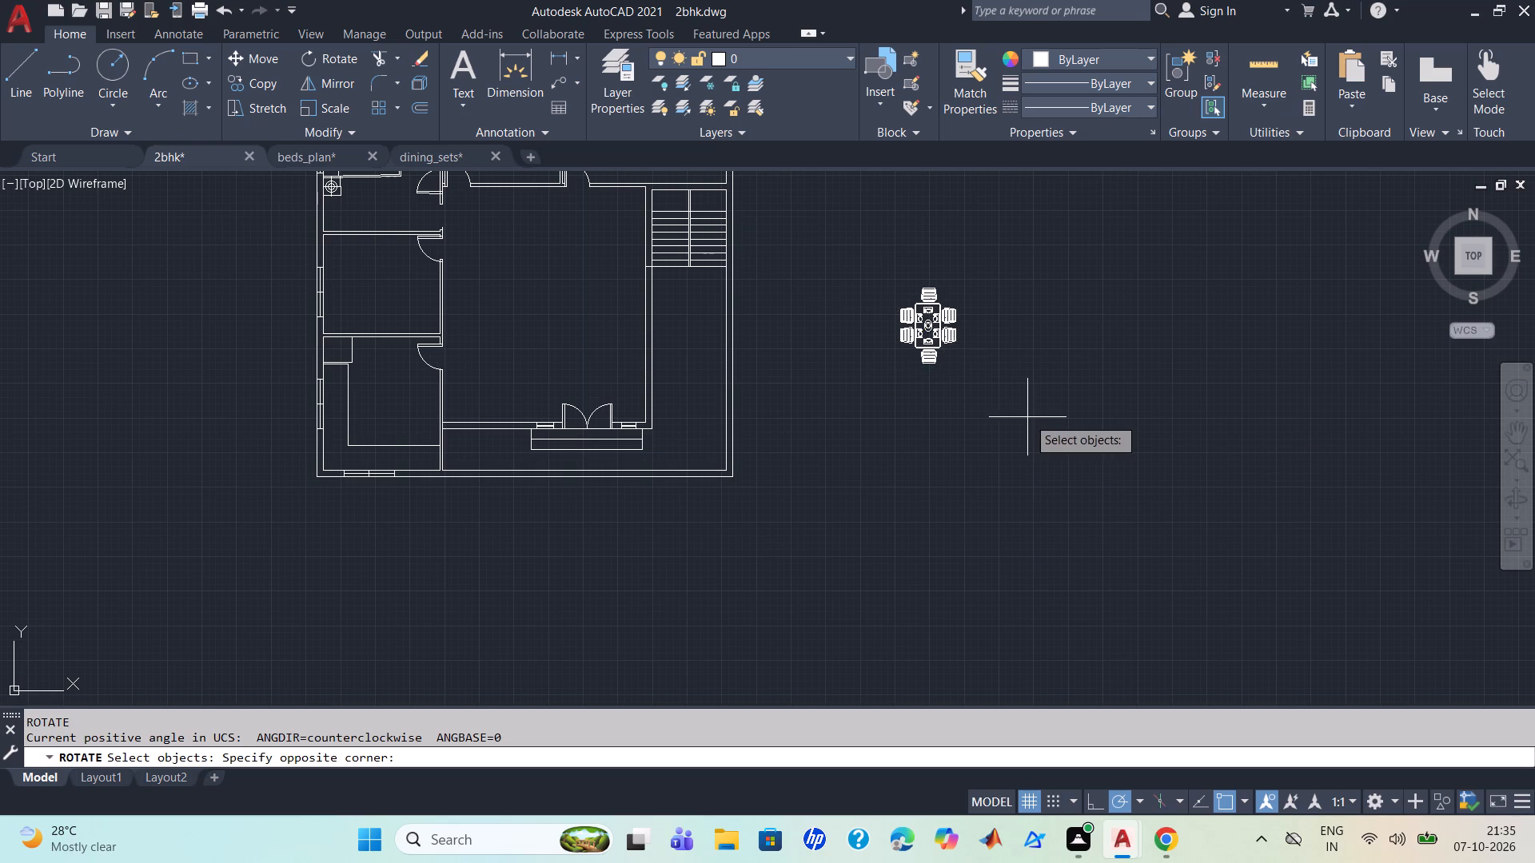
{"action": "left_click", "coordinate": [880, 274]}
{"action": "key", "text": "Return"}
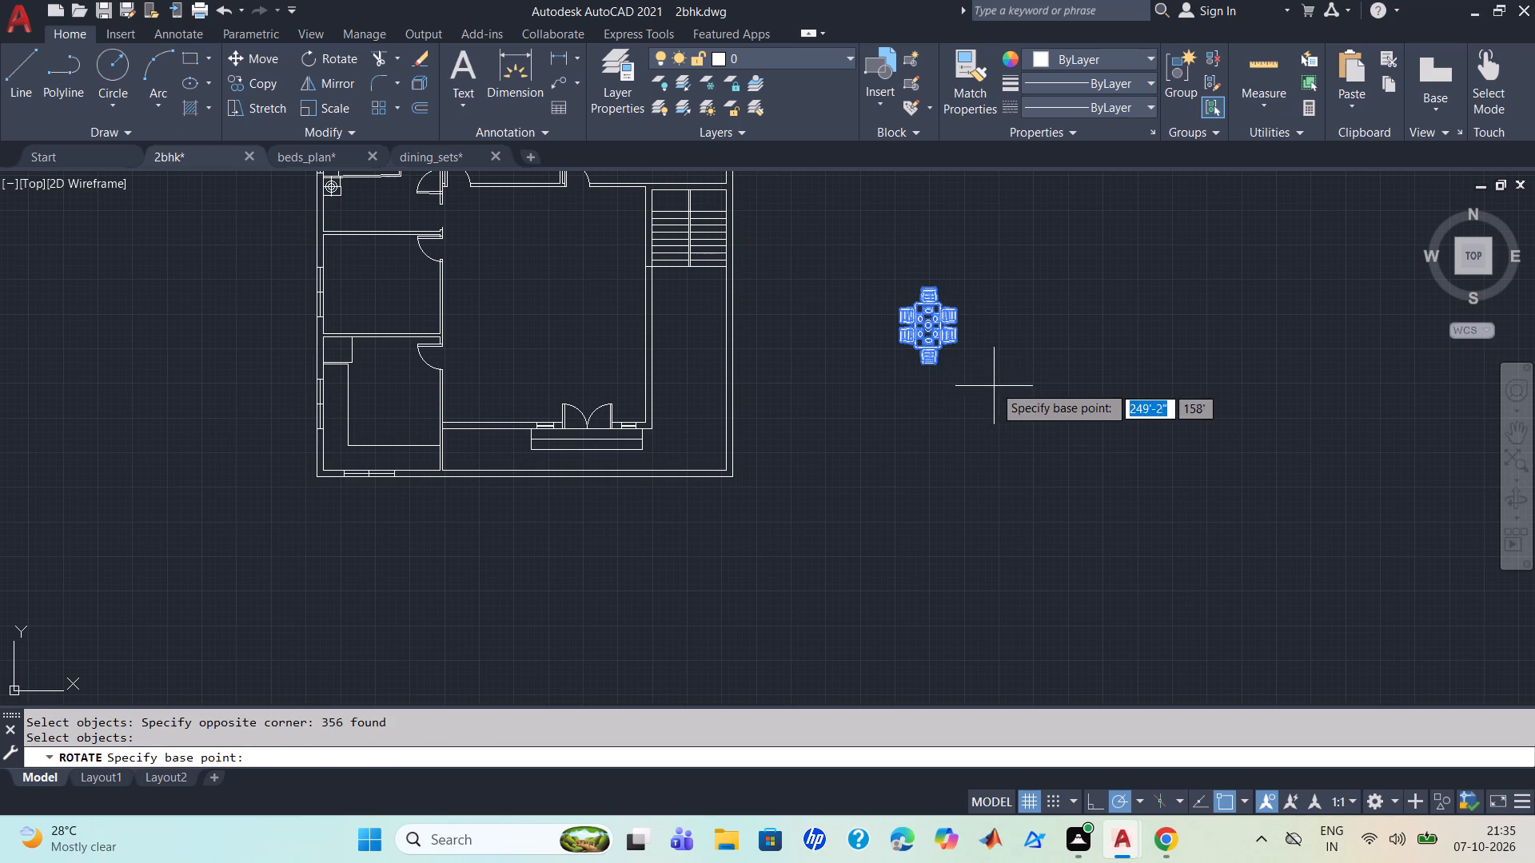
{"action": "left_click", "coordinate": [930, 328]}
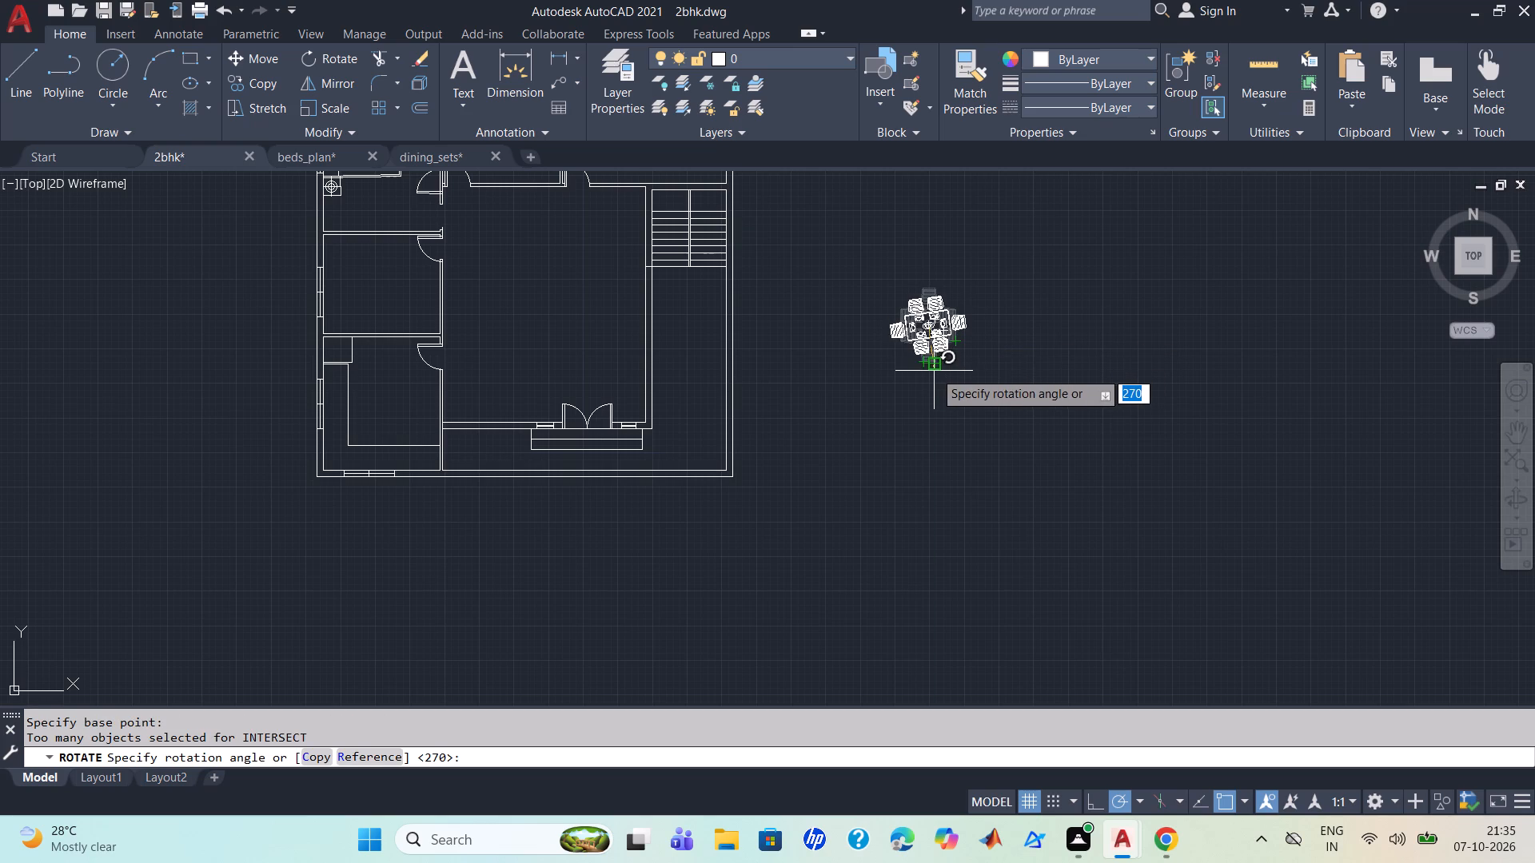
{"action": "left_click", "coordinate": [930, 375]}
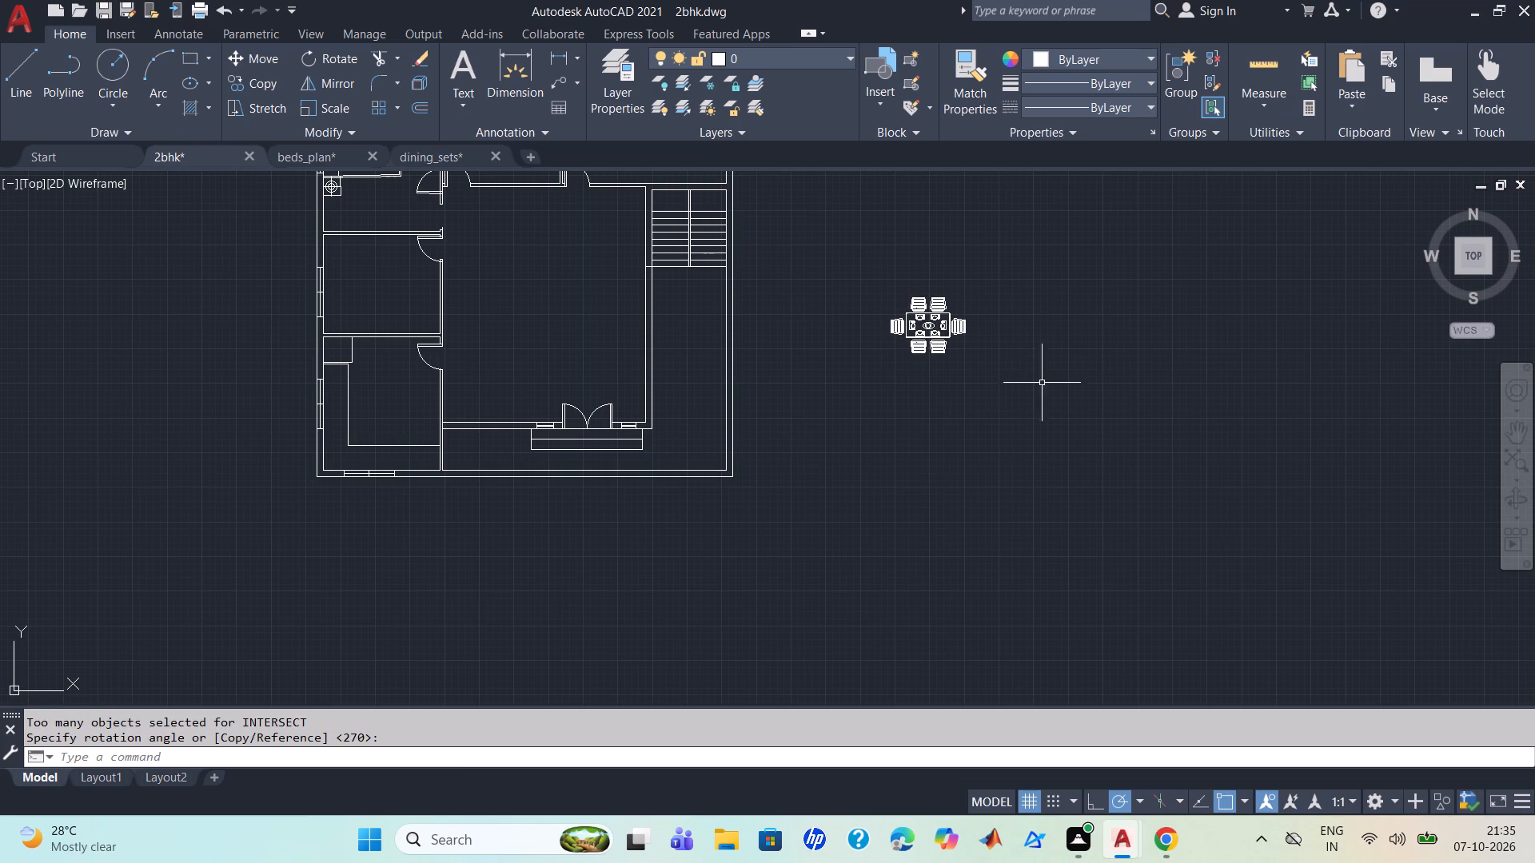
Move the dining set by its table centre into the middle of the room on the west wall, just north of the southwest room.
{"action": "left_click", "coordinate": [1018, 391]}
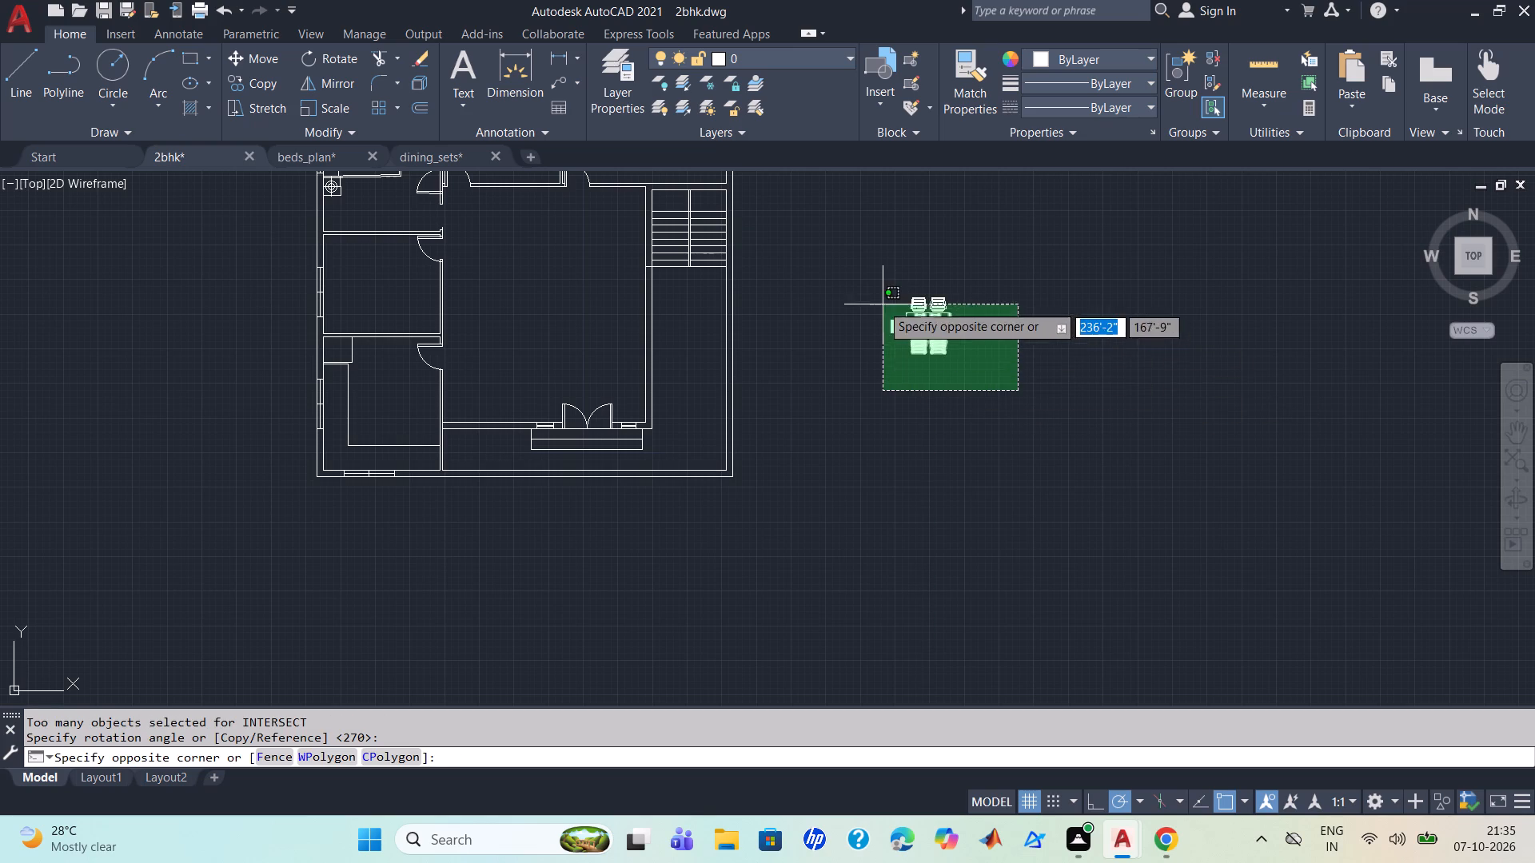
{"action": "left_click", "coordinate": [859, 275]}
{"action": "key", "text": "m"}
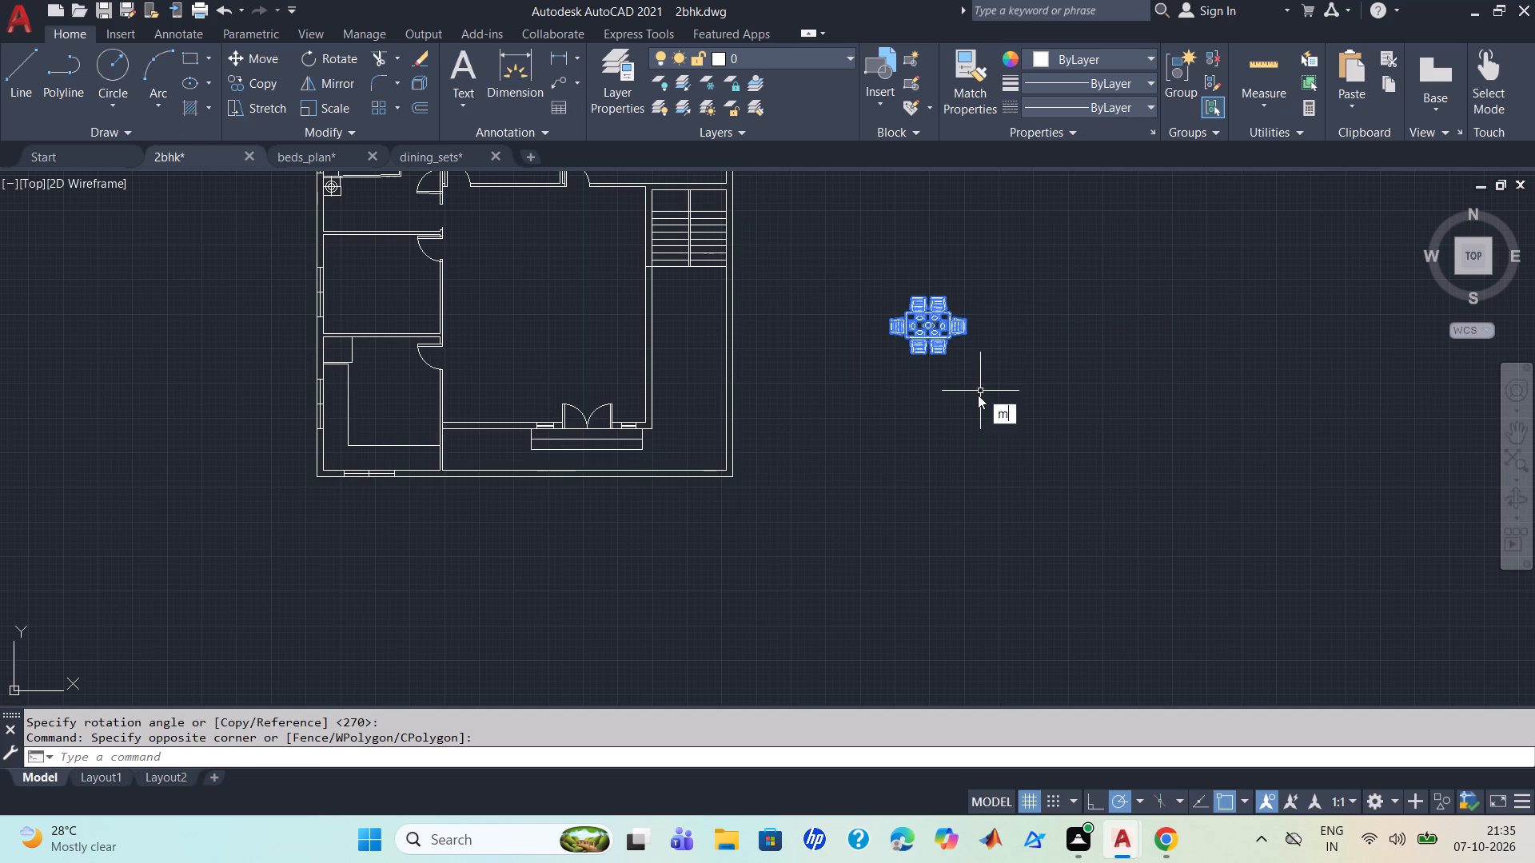
{"action": "key", "text": "Return"}
{"action": "left_click", "coordinate": [927, 328]}
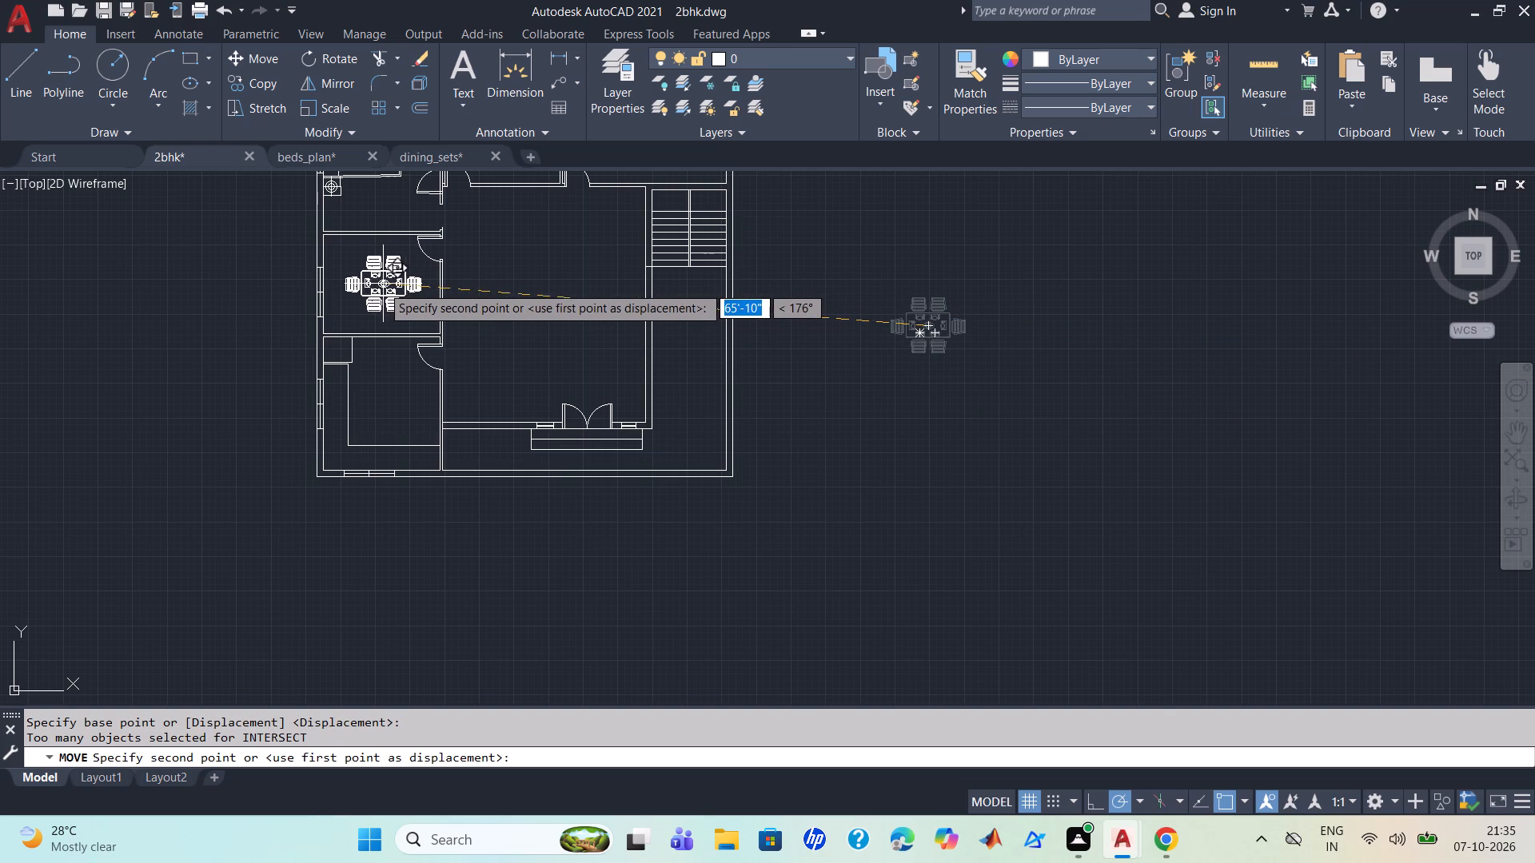
{"action": "left_click", "coordinate": [381, 285]}
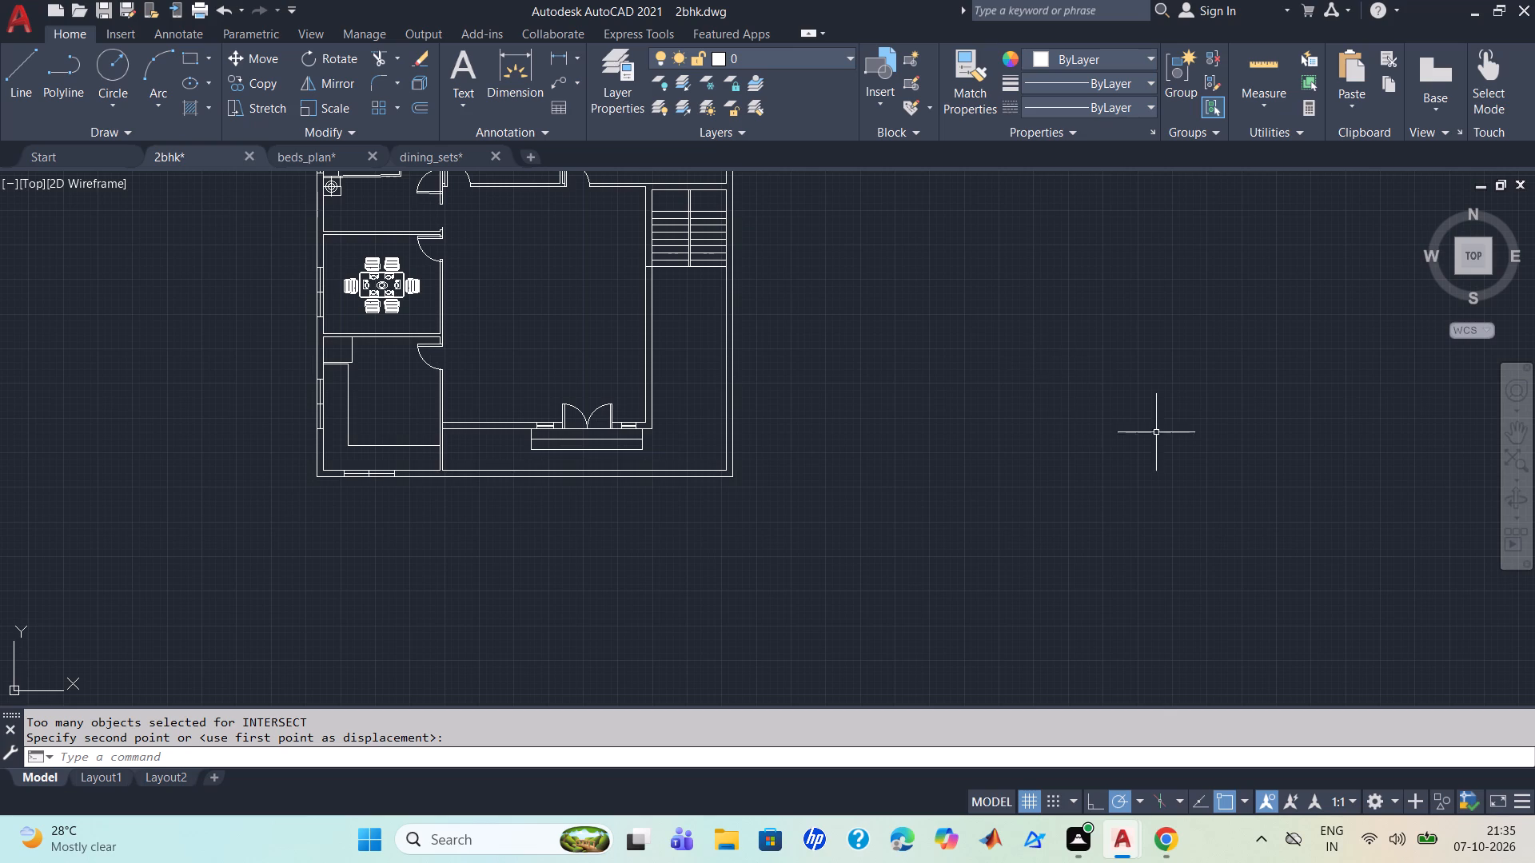
{"action": "scroll", "coordinate": [1226, 457], "scroll_direction": "down", "scroll_amount": 2}
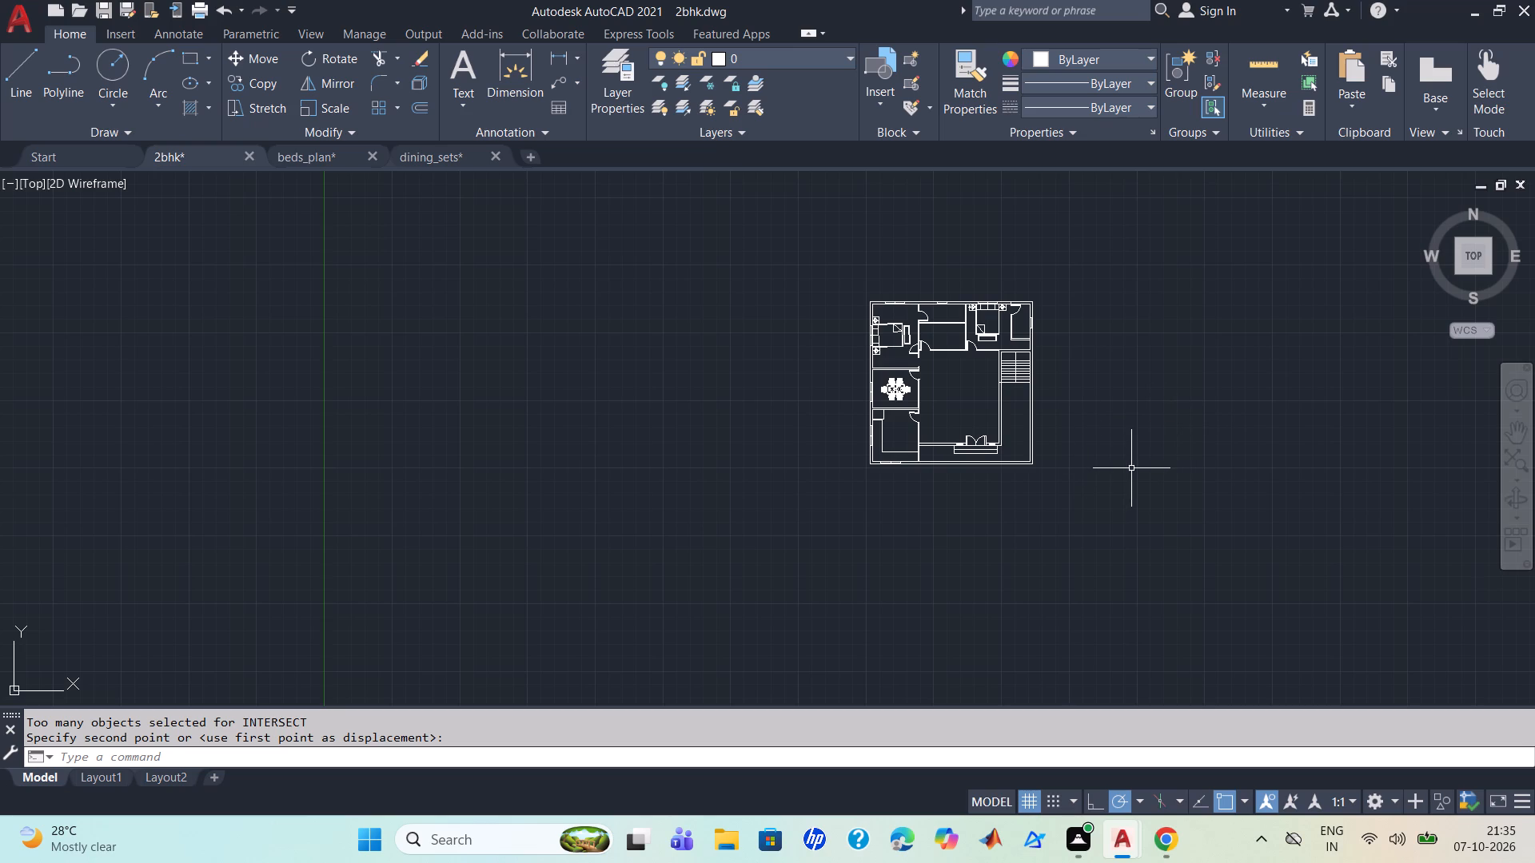
{"action": "scroll", "coordinate": [1133, 467], "scroll_direction": "down", "scroll_amount": 1}
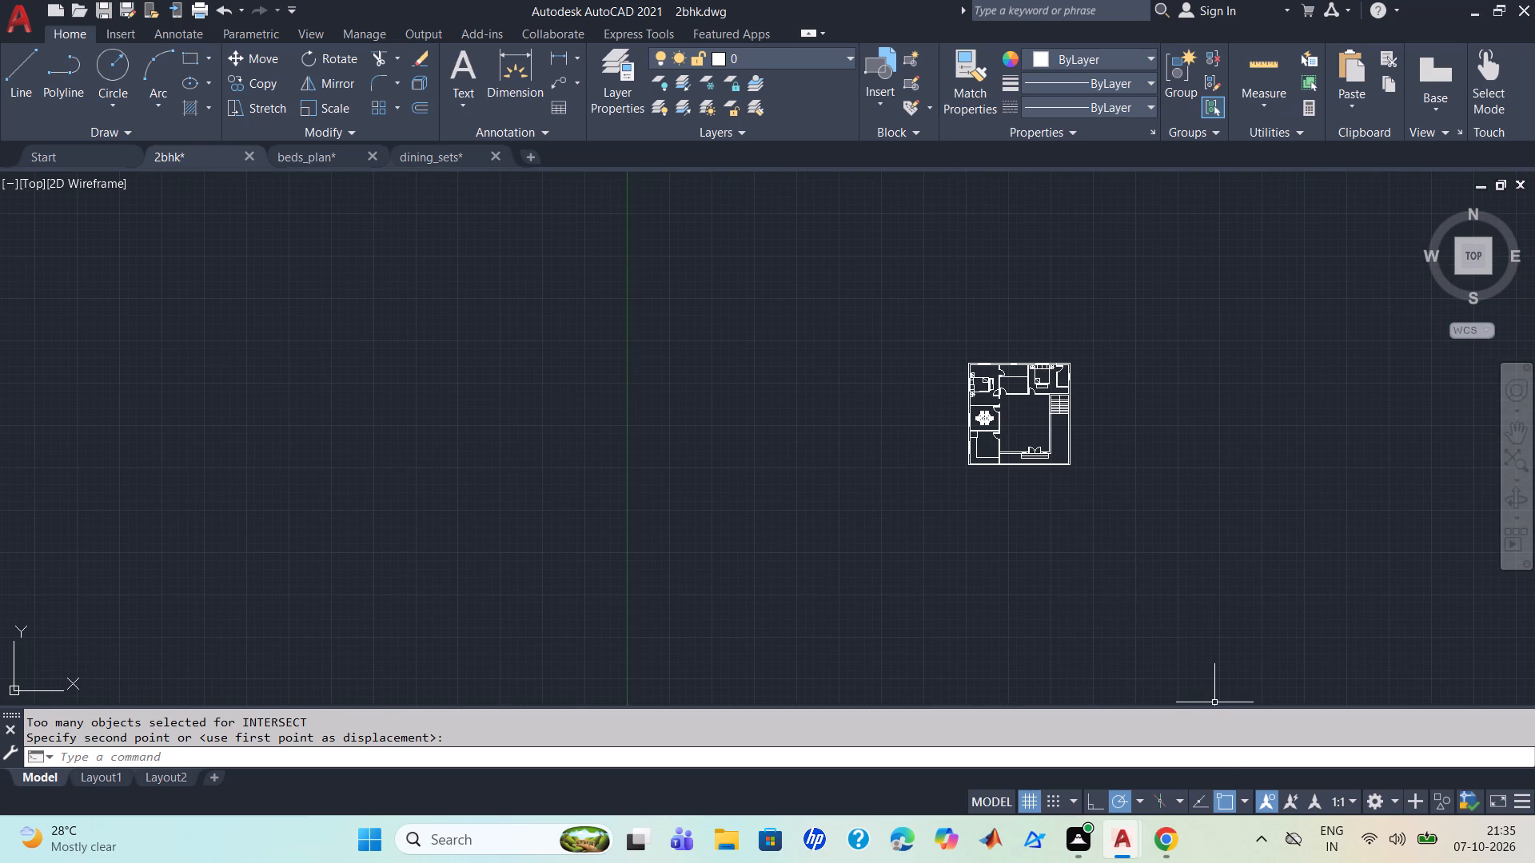
Switch to Chrome and search the DWG Models site for "toilet".
{"action": "left_click", "coordinate": [1170, 844]}
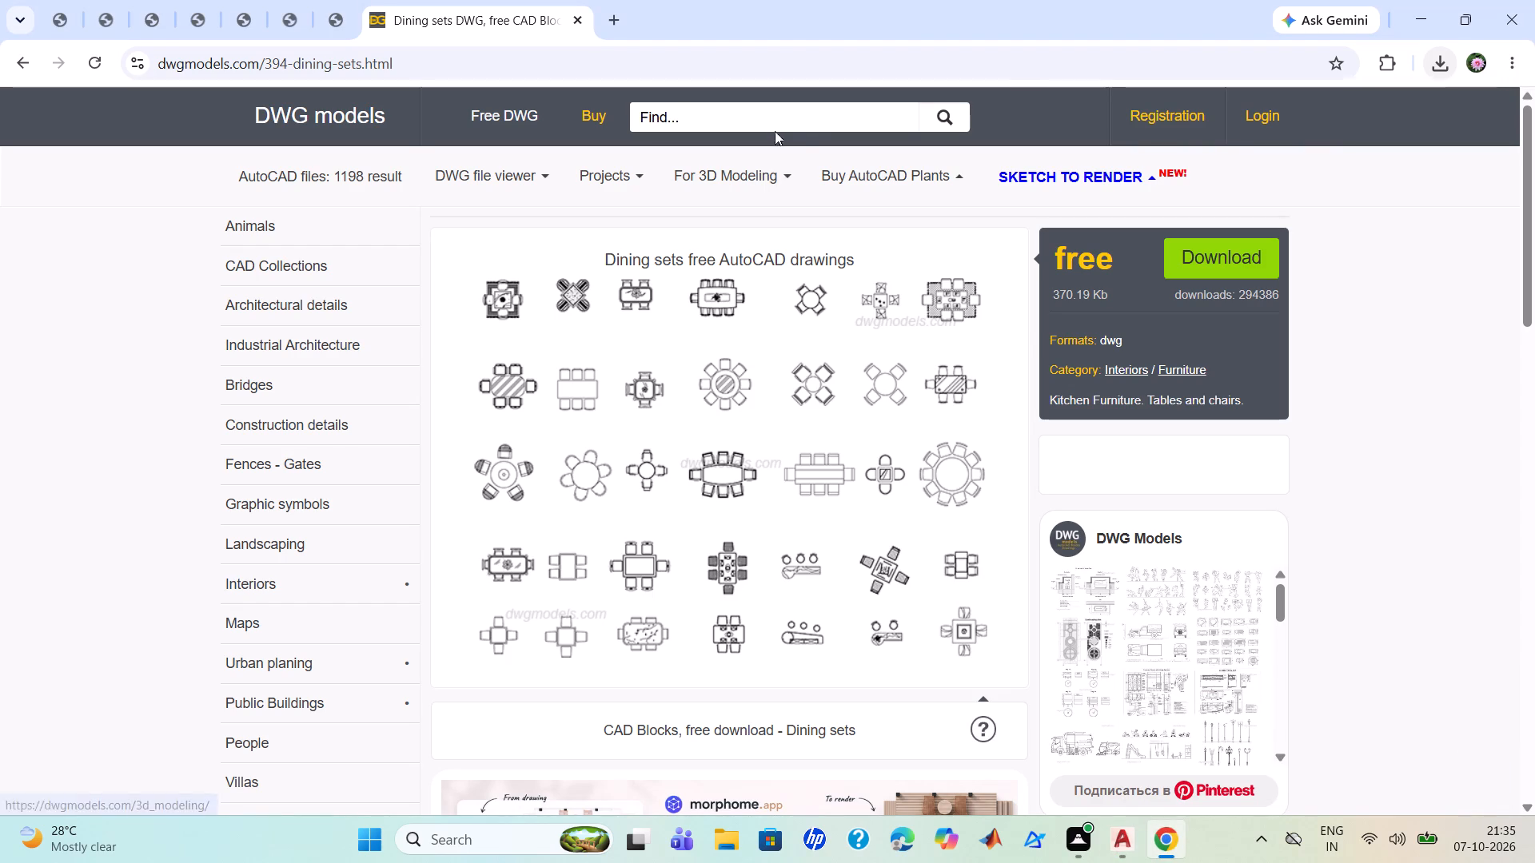
{"action": "left_click", "coordinate": [773, 123]}
{"action": "type", "text": "toilrt"}
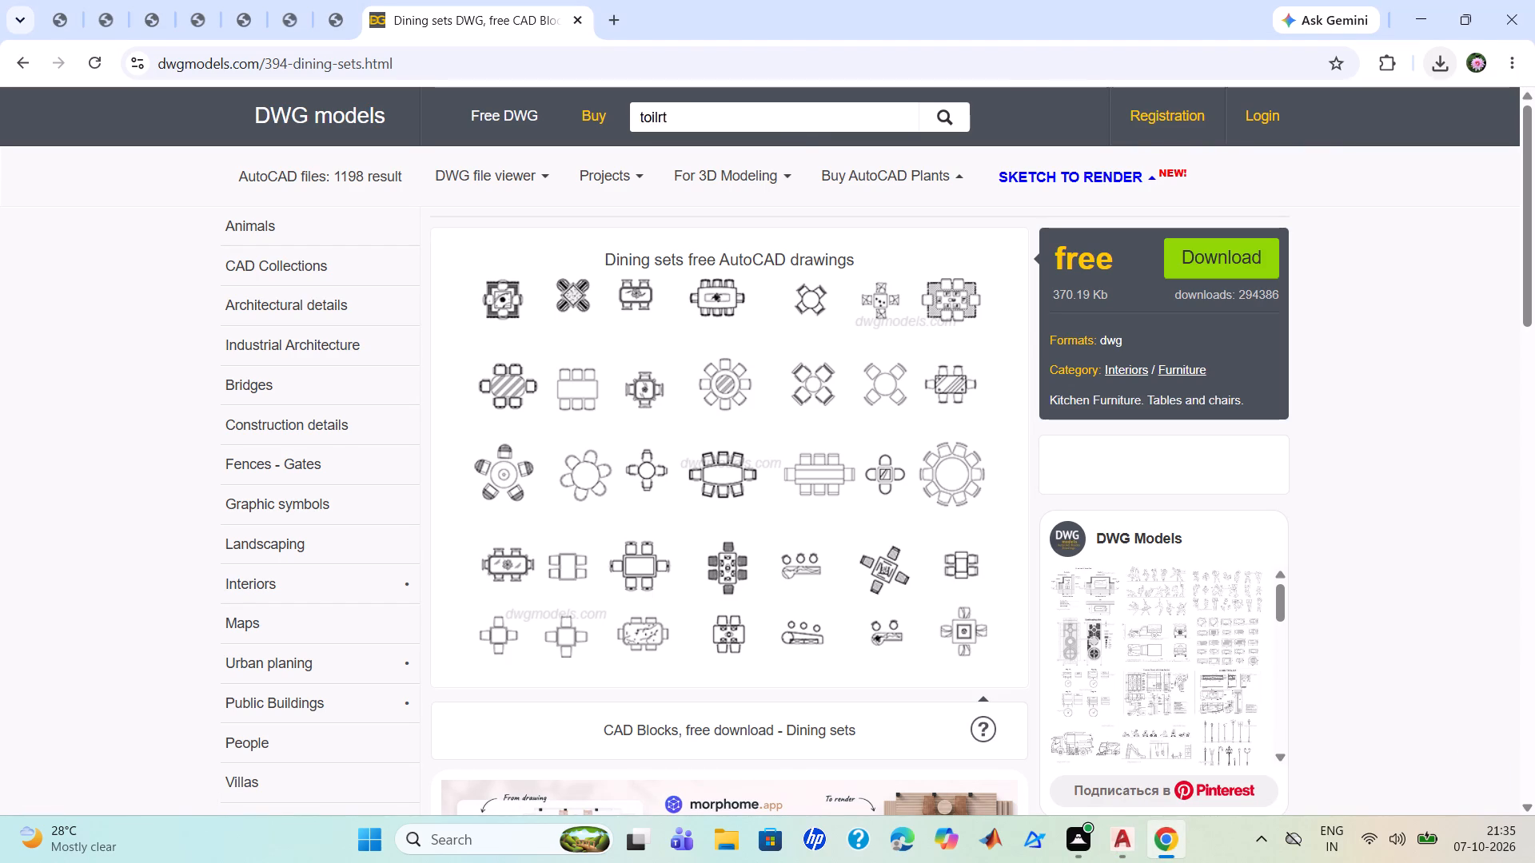
{"action": "key", "text": "BackSpace"}
{"action": "key", "text": "BackSpace"}
{"action": "type", "text": "et"}
{"action": "key", "text": "Return"}
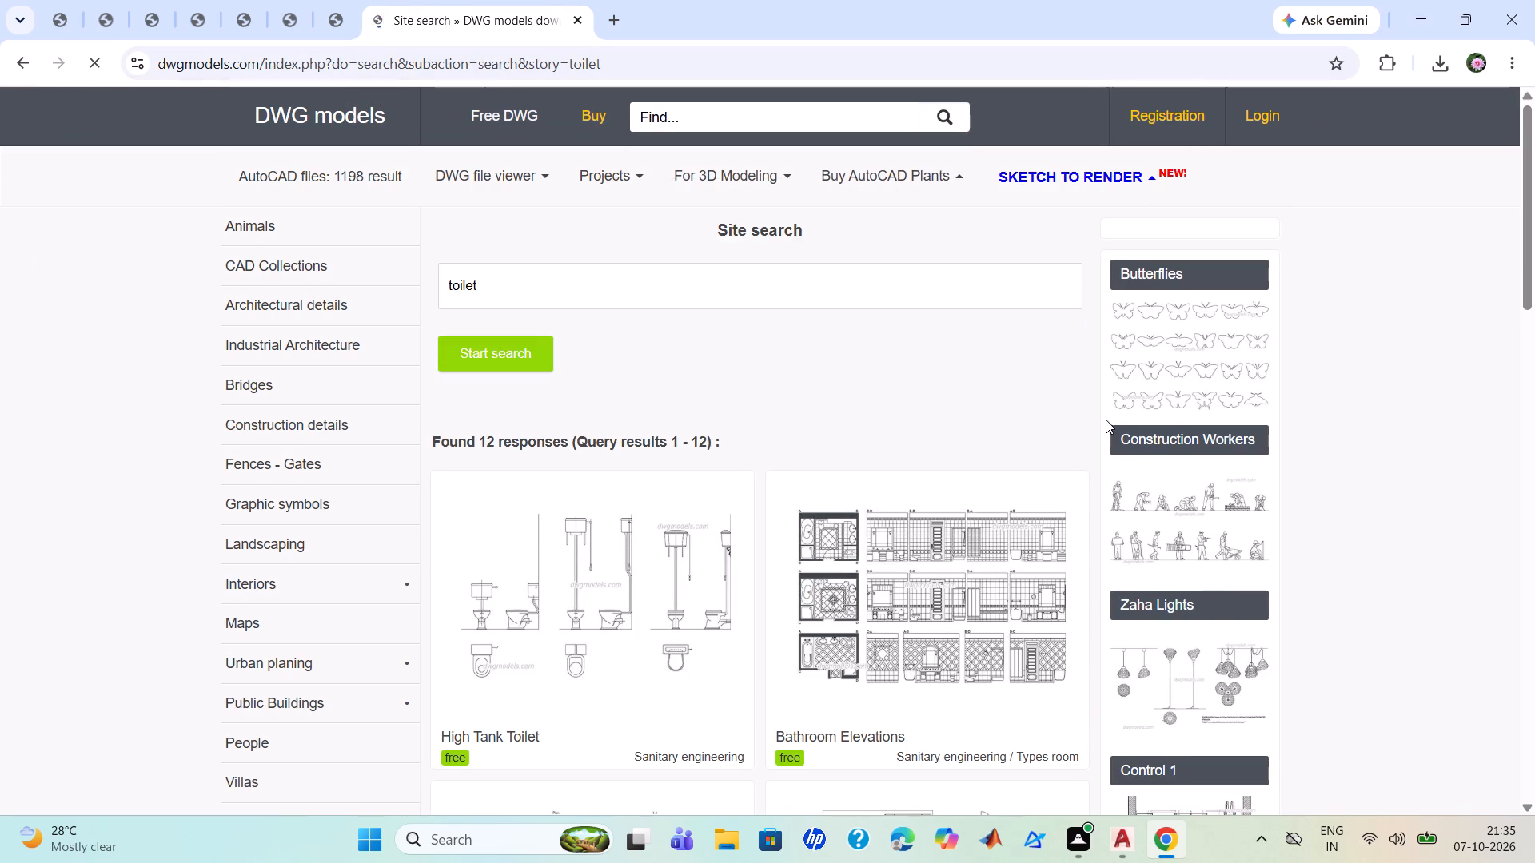
Download the free High Tank Toilet drawing from the search results and open high-tank-toilet.dwg in AutoCAD.
{"action": "scroll", "coordinate": [676, 567], "scroll_direction": "up", "scroll_amount": 1}
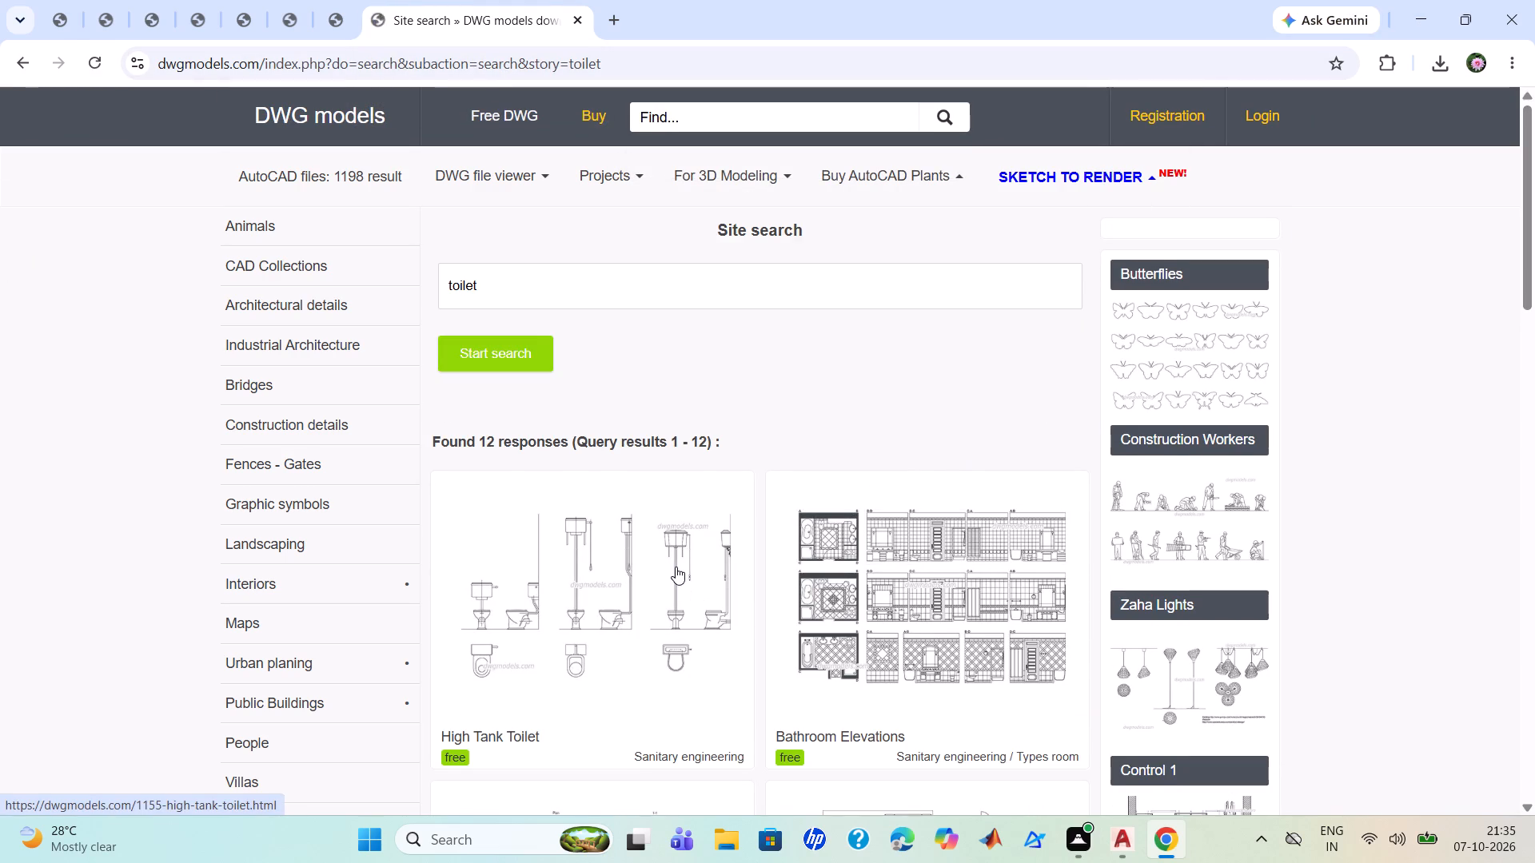
{"action": "scroll", "coordinate": [676, 567], "scroll_direction": "down", "scroll_amount": 7}
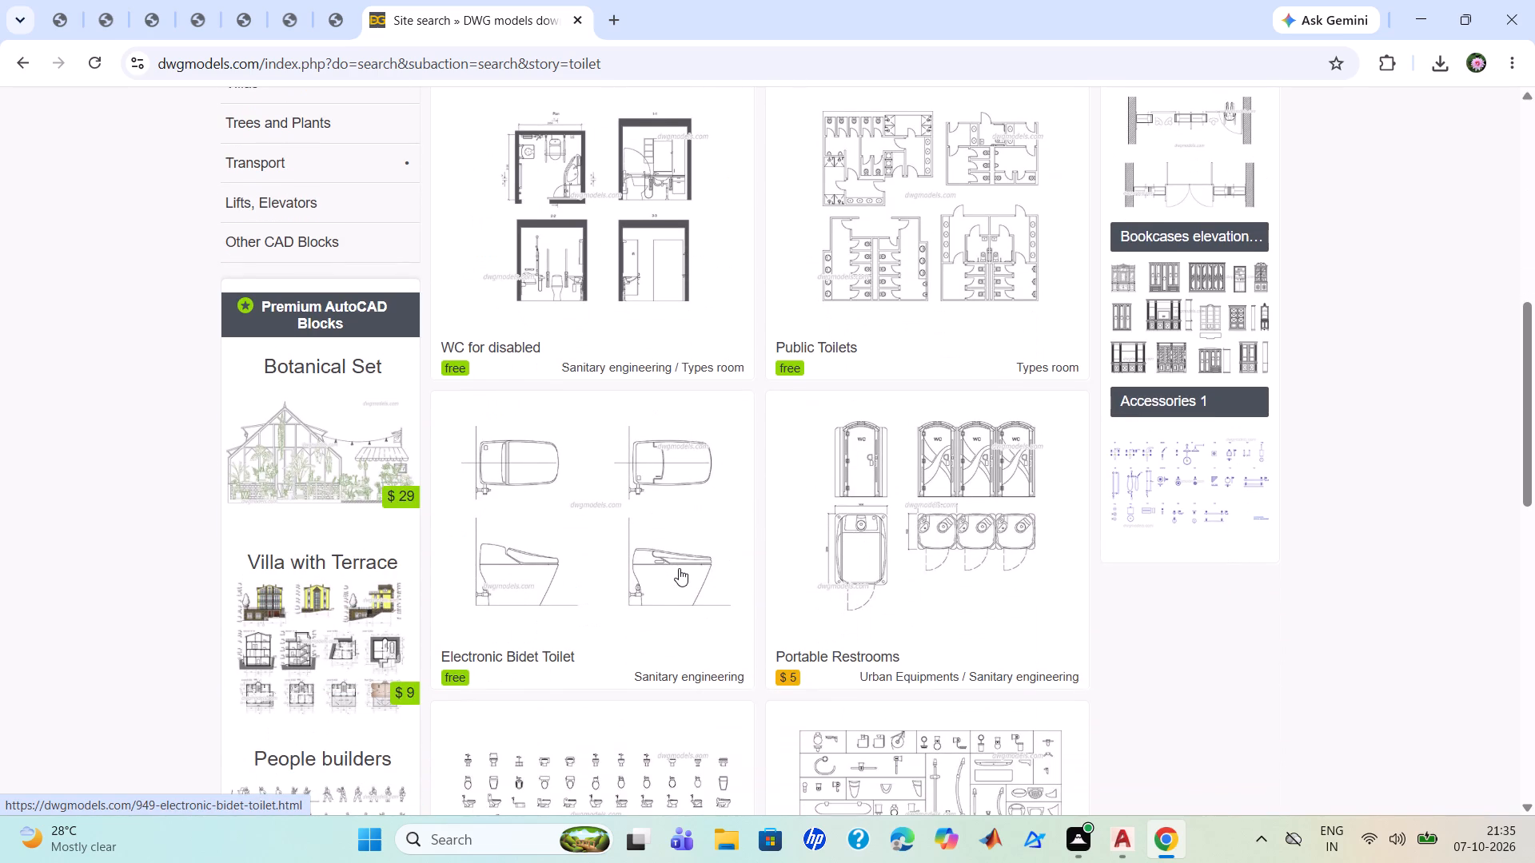
{"action": "scroll", "coordinate": [679, 568], "scroll_direction": "down", "scroll_amount": 3}
{"action": "scroll", "coordinate": [679, 568], "scroll_direction": "up", "scroll_amount": 1}
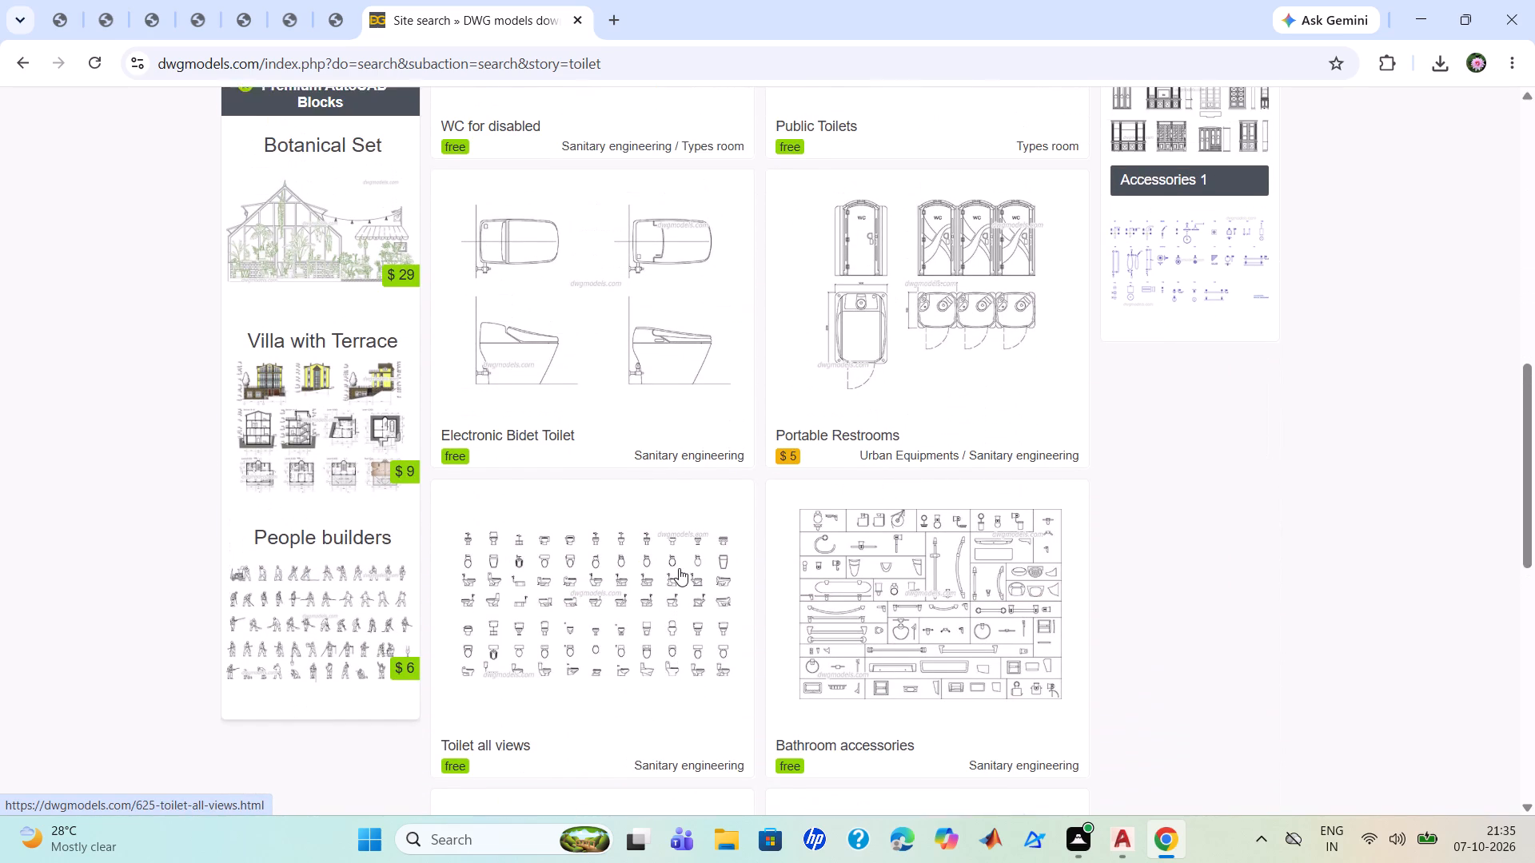
{"action": "scroll", "coordinate": [683, 599], "scroll_direction": "up", "scroll_amount": 3}
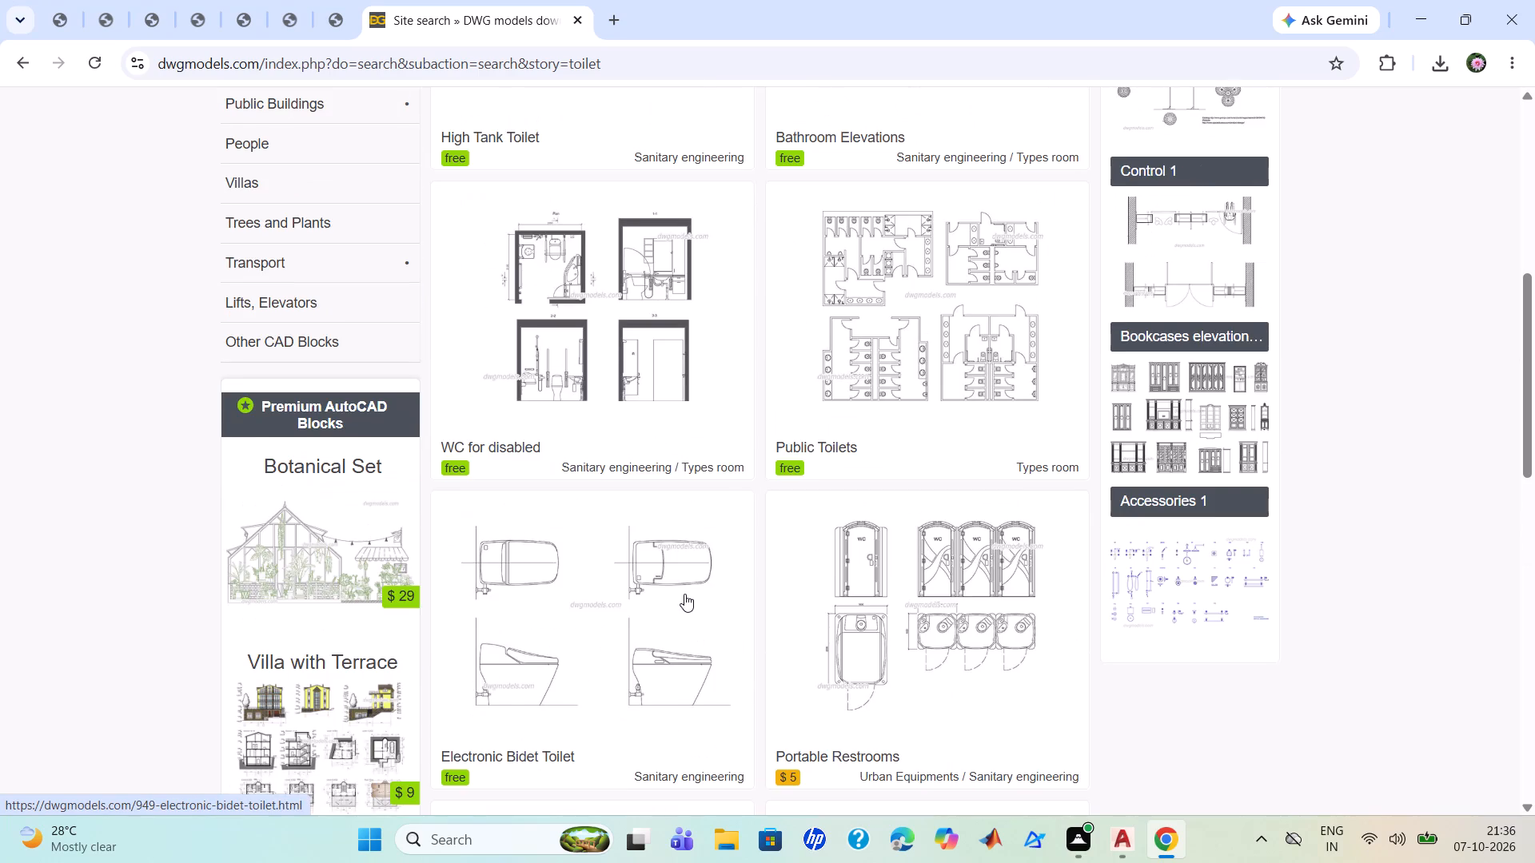
{"action": "scroll", "coordinate": [685, 592], "scroll_direction": "up", "scroll_amount": 5}
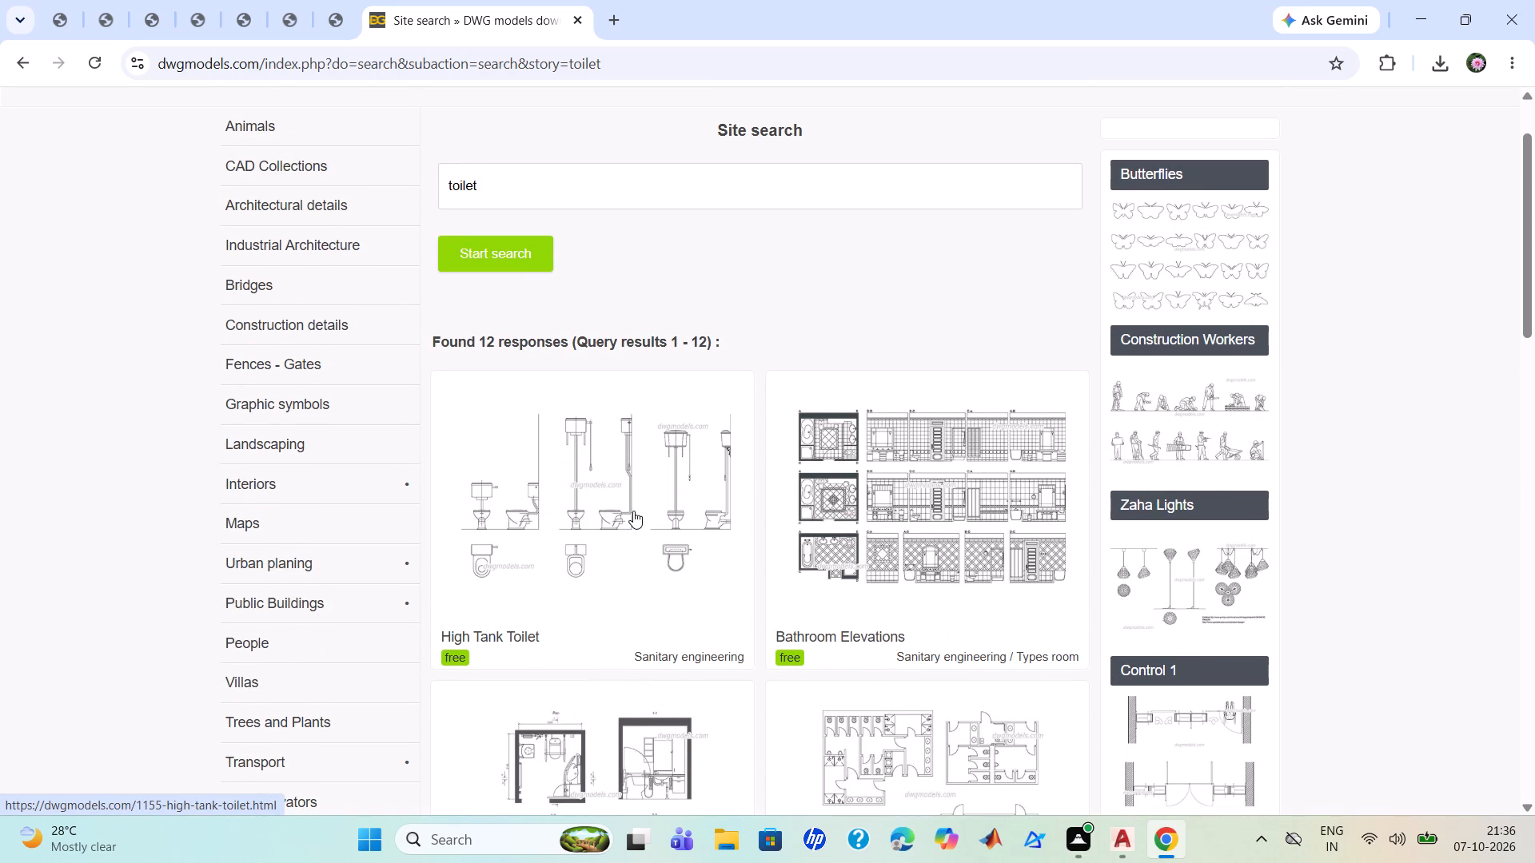
{"action": "left_click", "coordinate": [633, 511]}
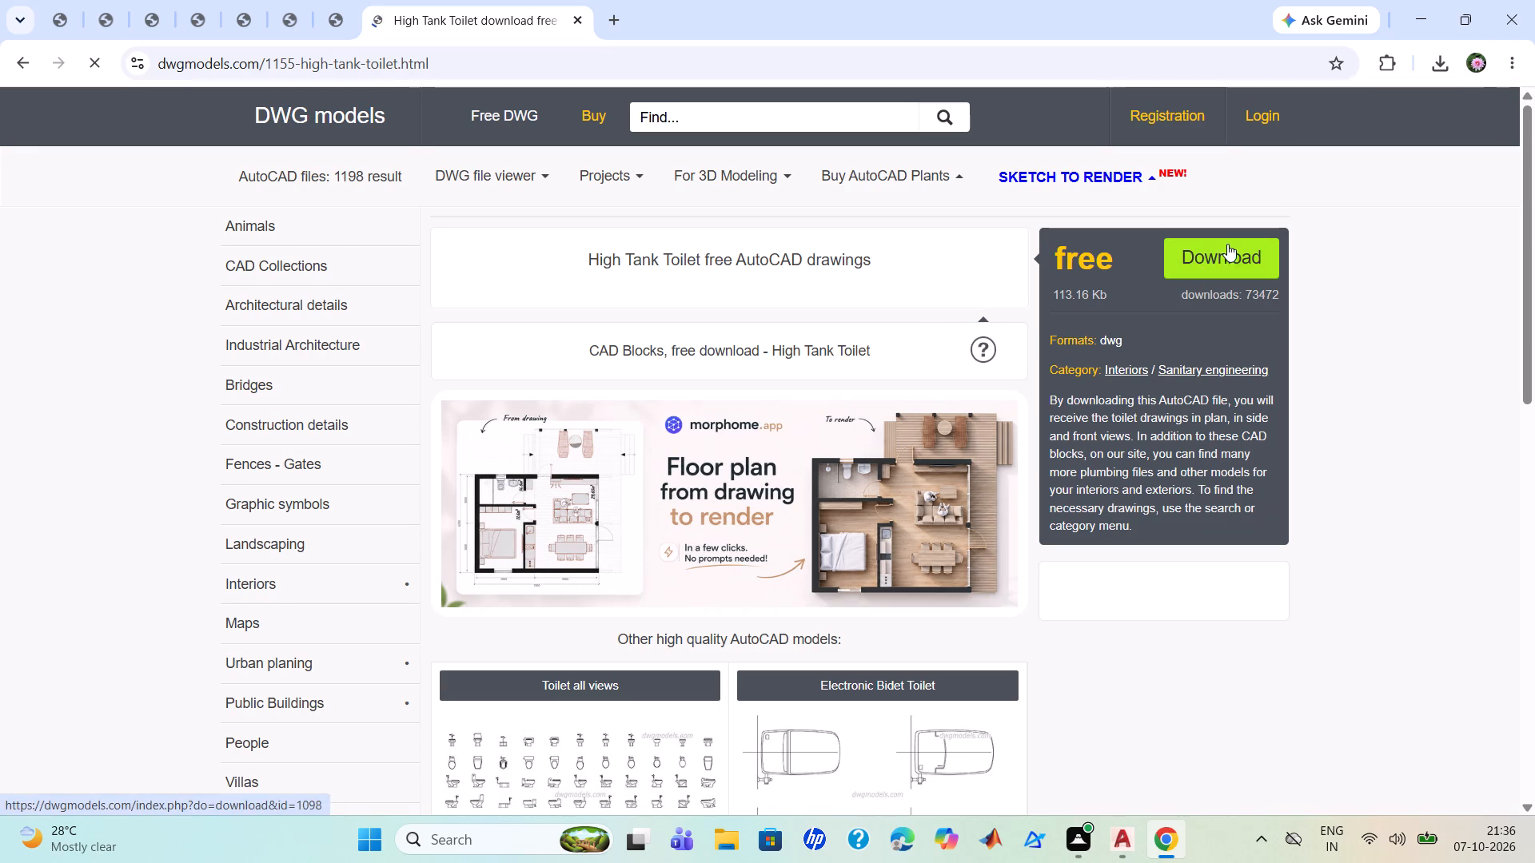
{"action": "left_click", "coordinate": [1228, 249]}
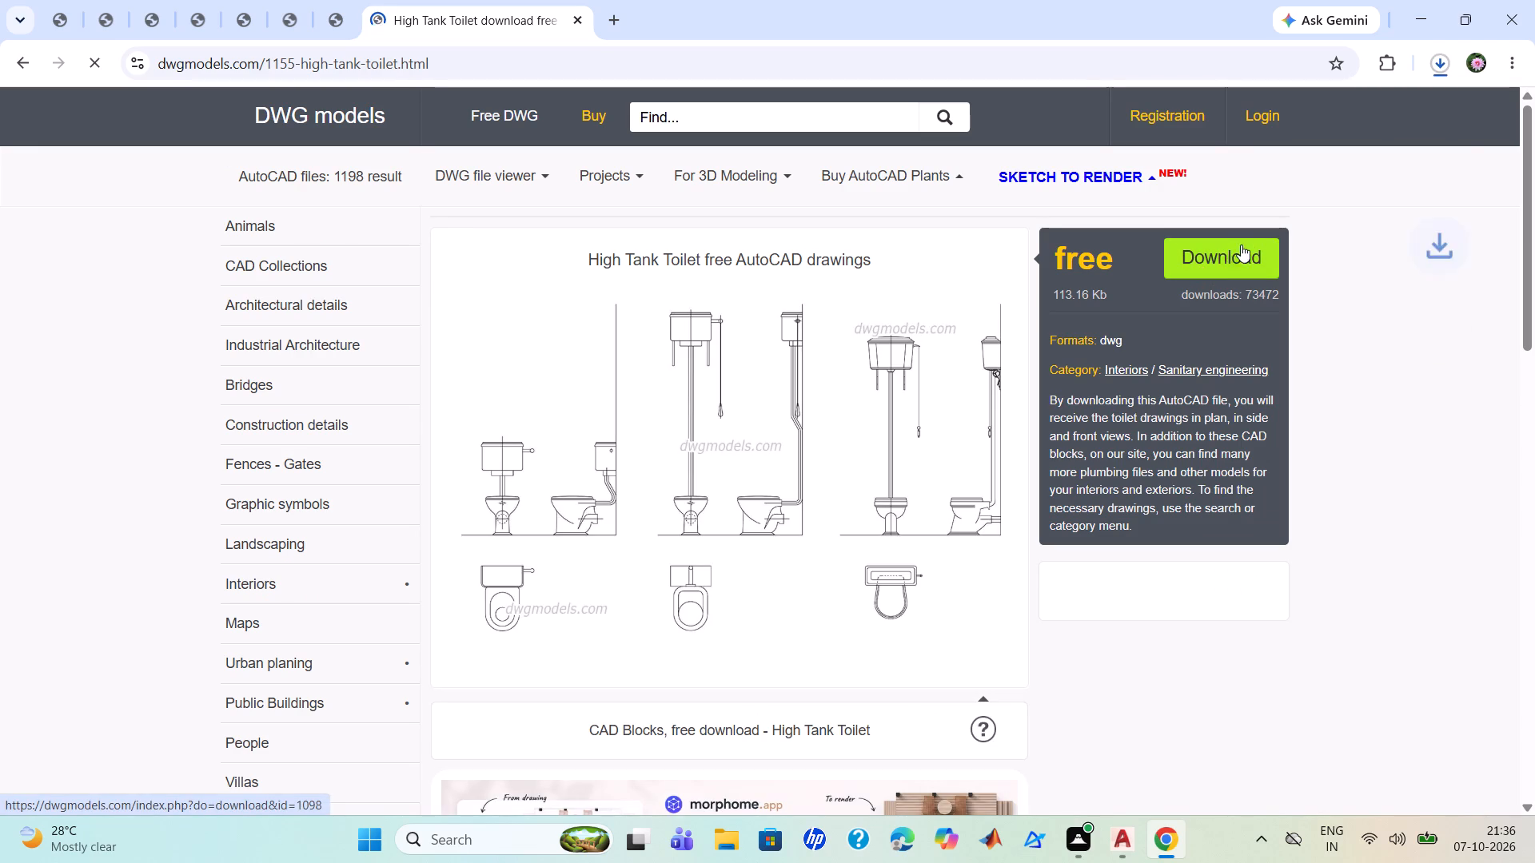
{"action": "left_click", "coordinate": [1442, 62]}
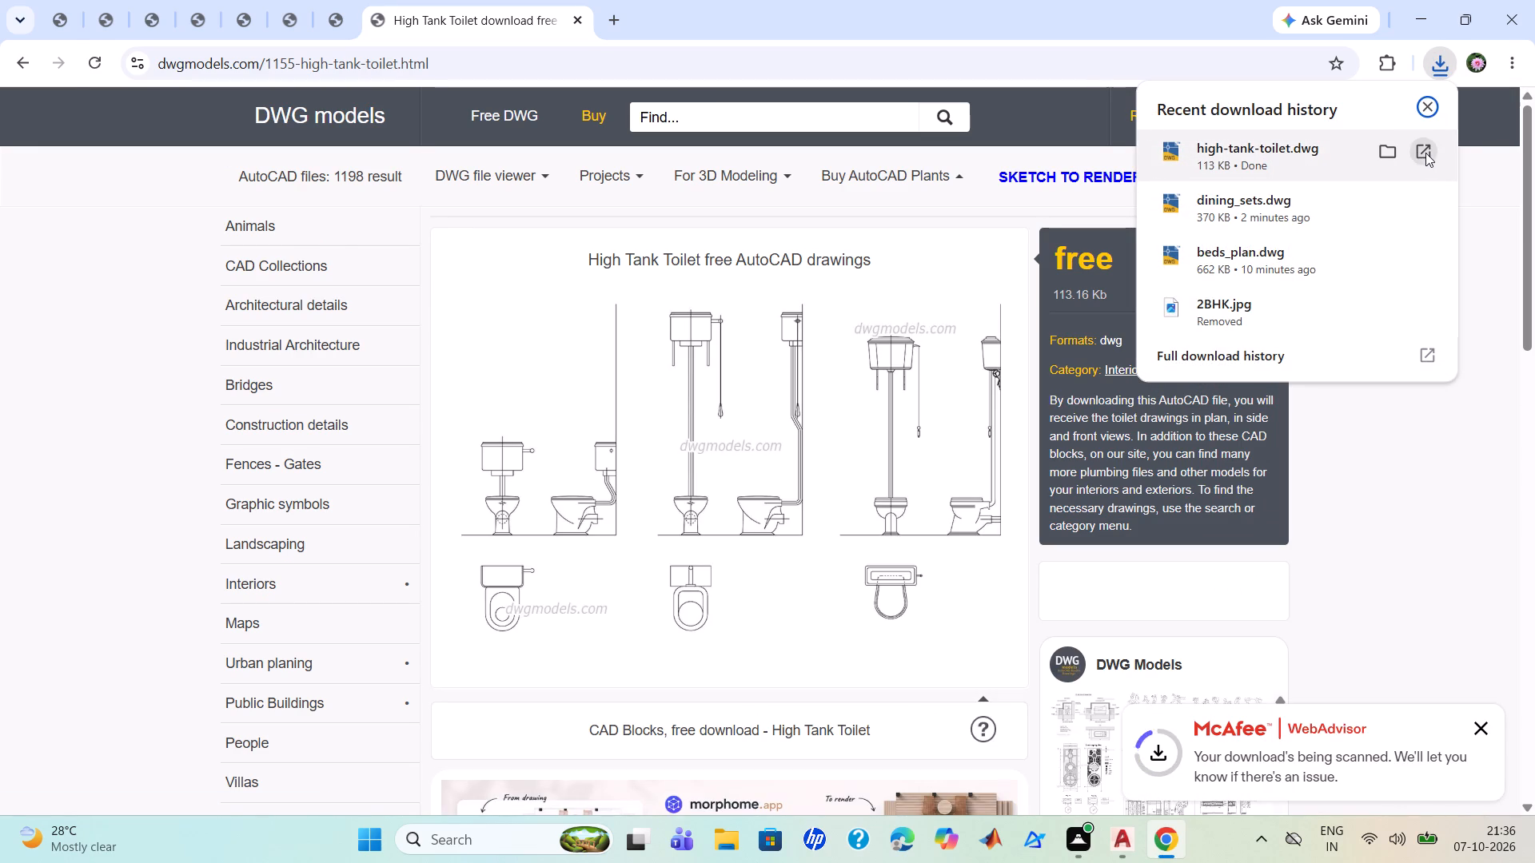
{"action": "left_click", "coordinate": [1426, 152]}
Copy the easternmost toilet plan view and paste it into the 2bhk drawing, in the empty space east of the floor plan.
{"action": "scroll", "coordinate": [1202, 367], "scroll_direction": "down", "scroll_amount": 2}
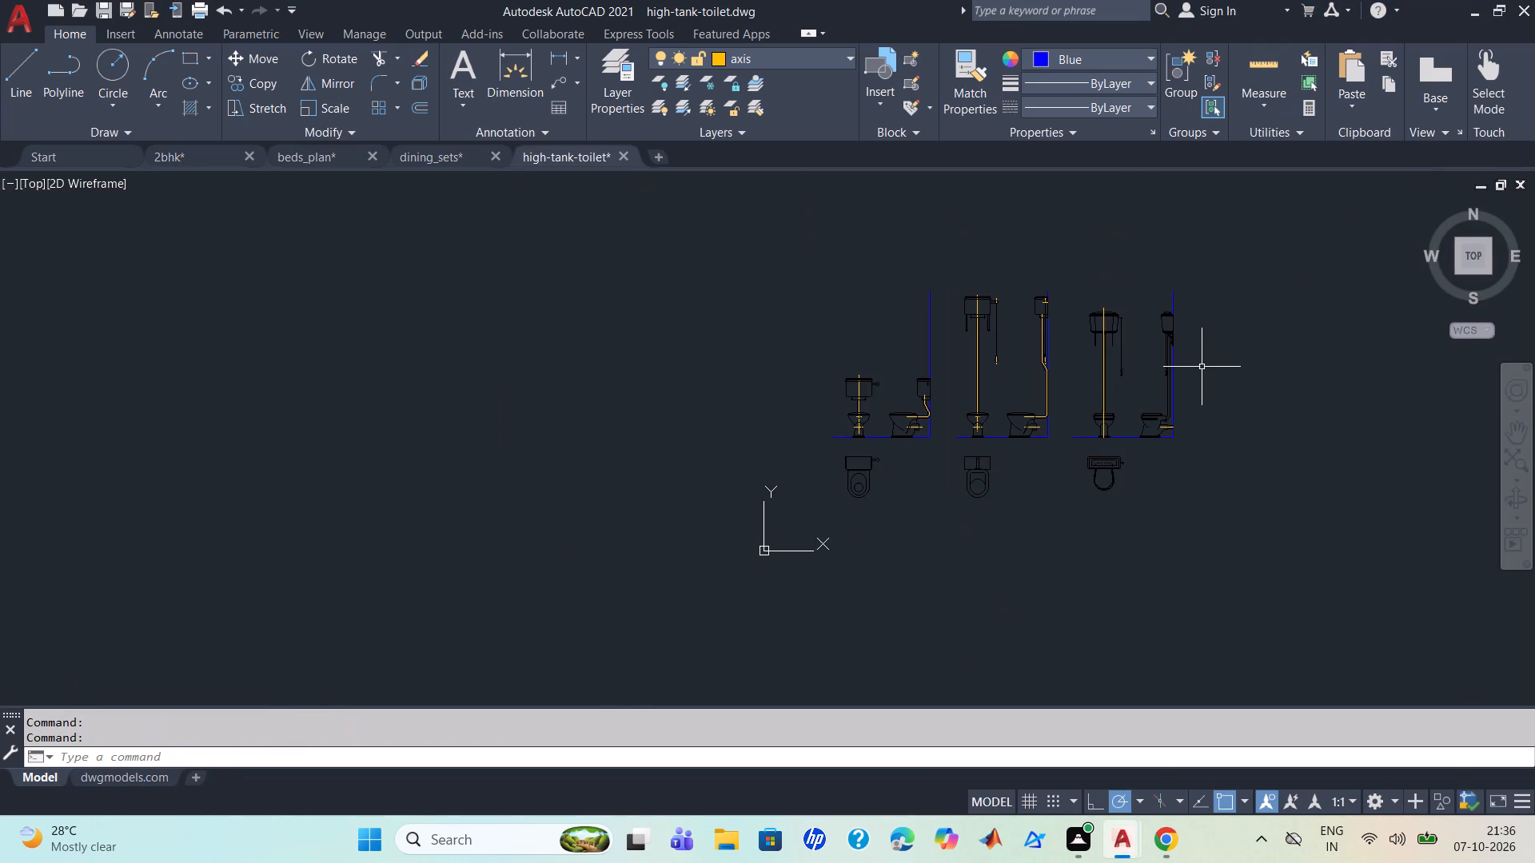
{"action": "scroll", "coordinate": [1118, 464], "scroll_direction": "up", "scroll_amount": 1}
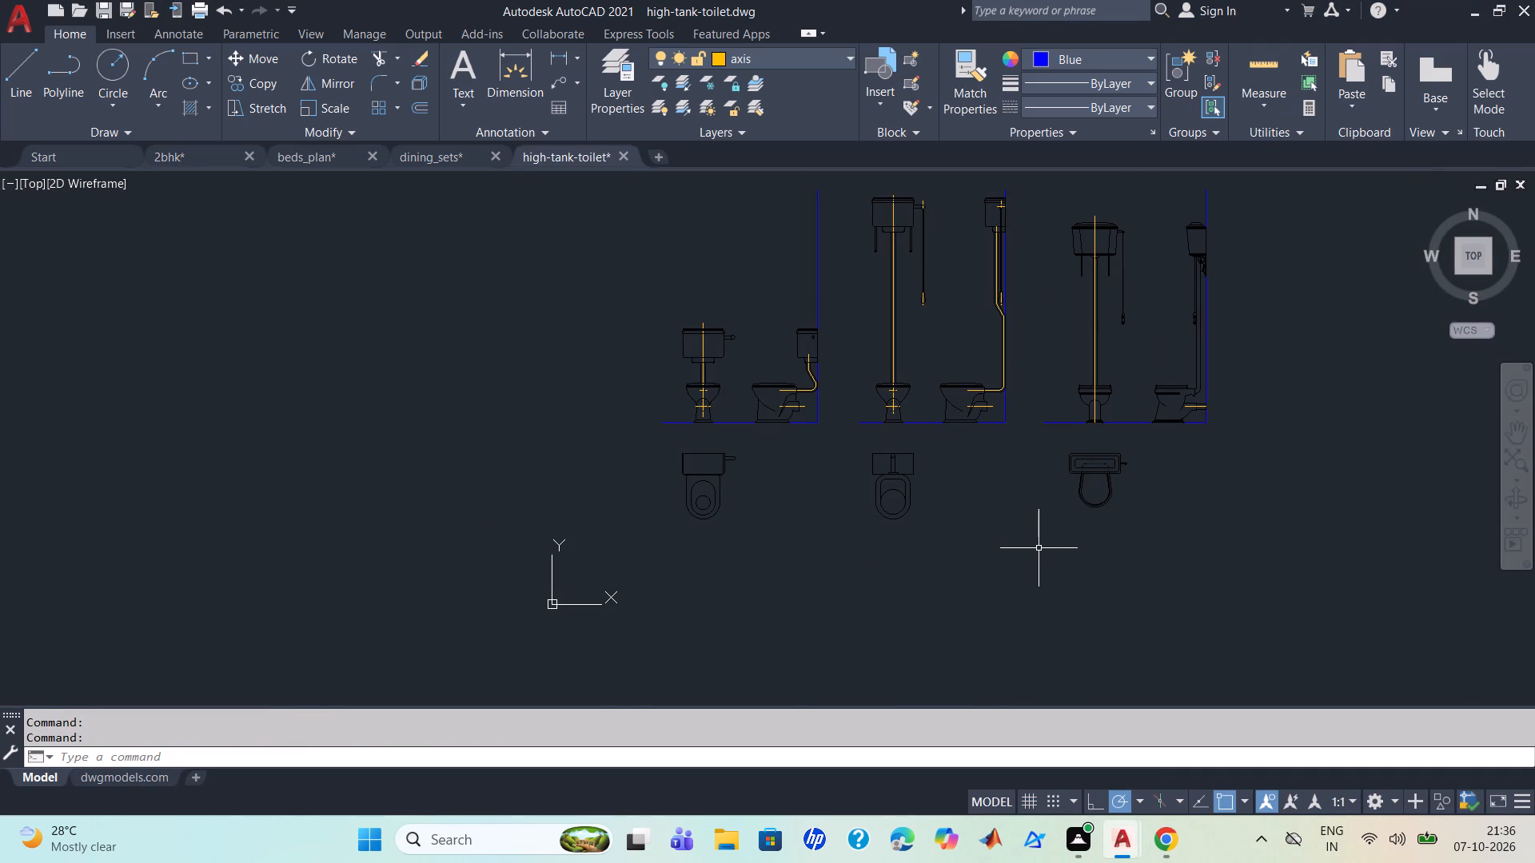
{"action": "left_click", "coordinate": [1163, 554]}
{"action": "left_click", "coordinate": [1059, 443]}
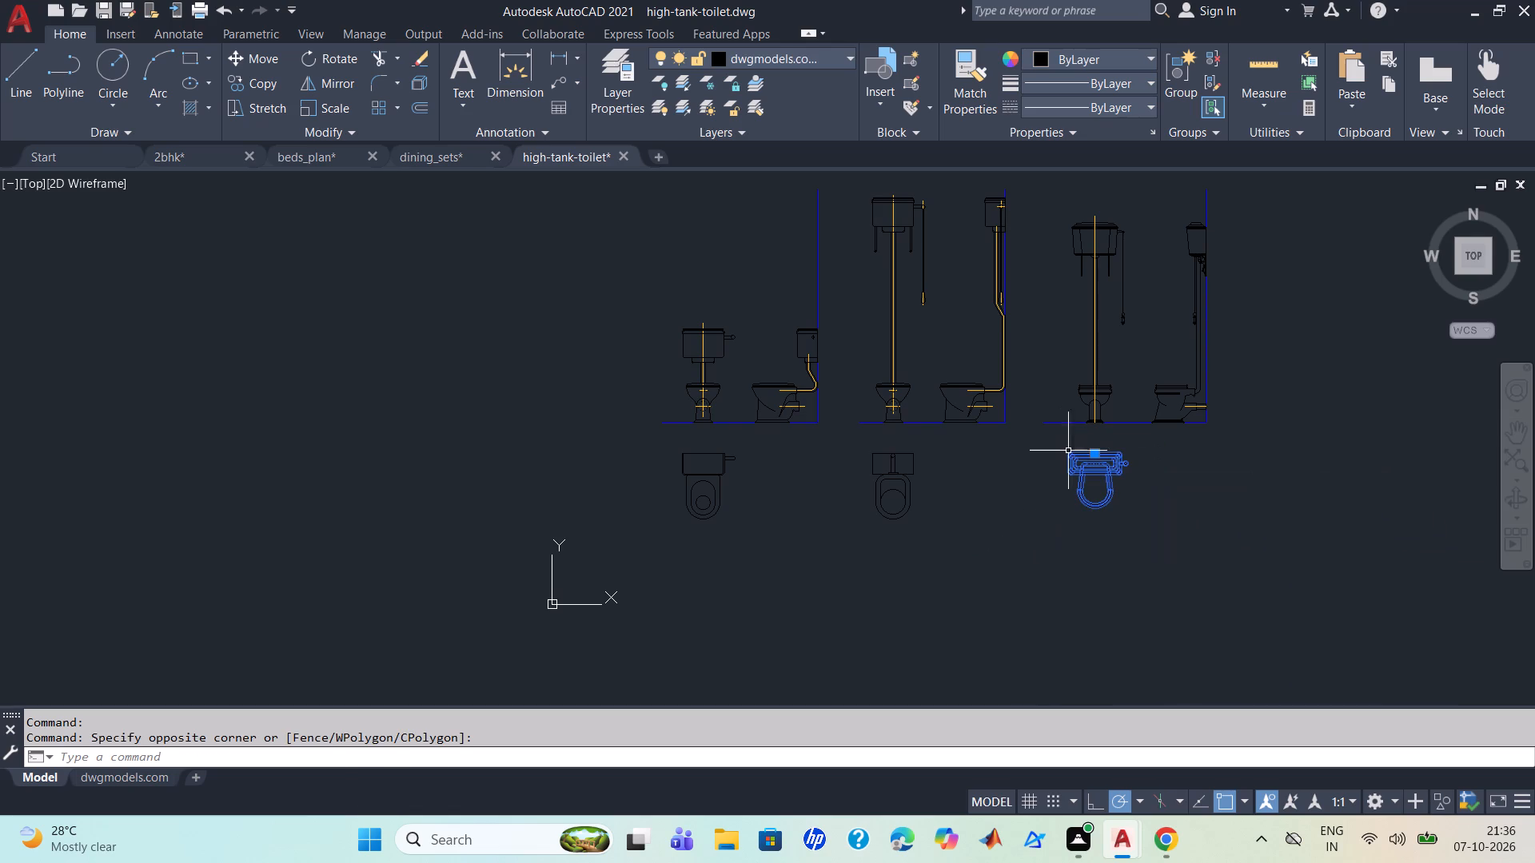
{"action": "key", "text": "ctrl+c"}
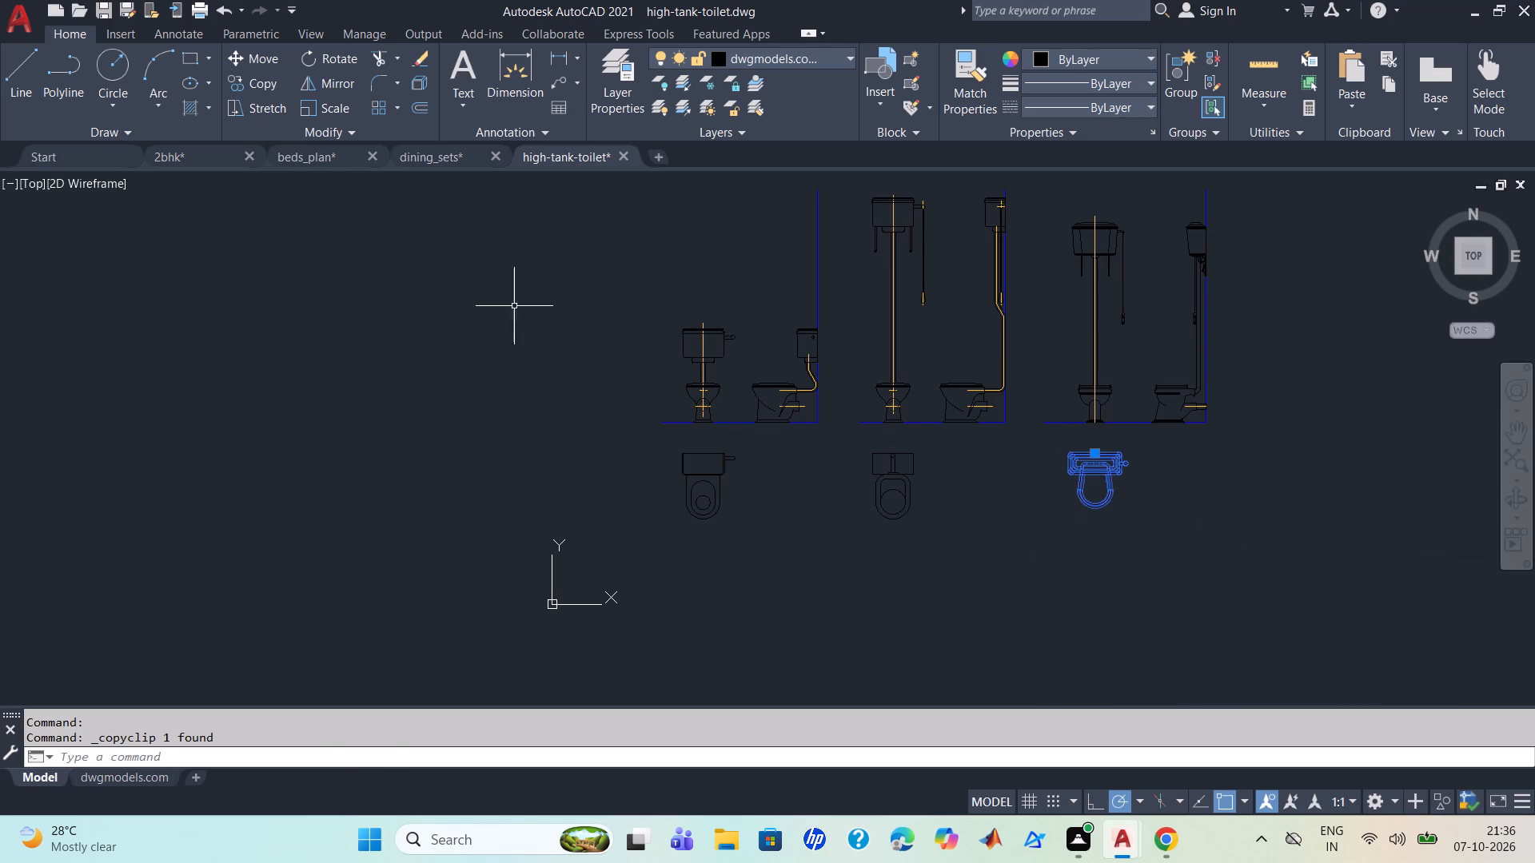
{"action": "left_click", "coordinate": [208, 154]}
{"action": "left_click", "coordinate": [1346, 495]}
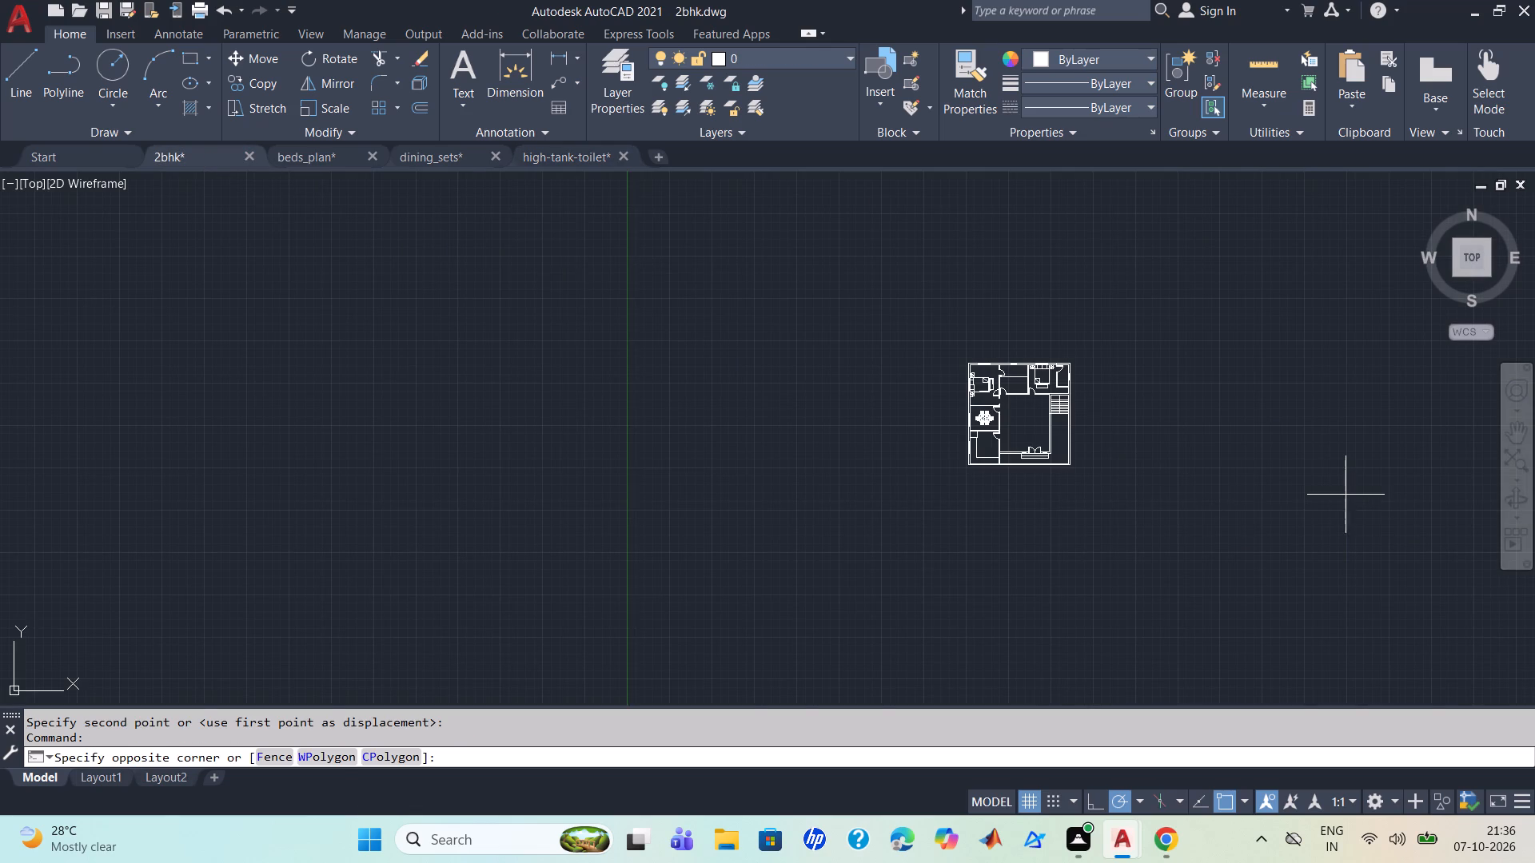
{"action": "key", "text": "ctrl+v"}
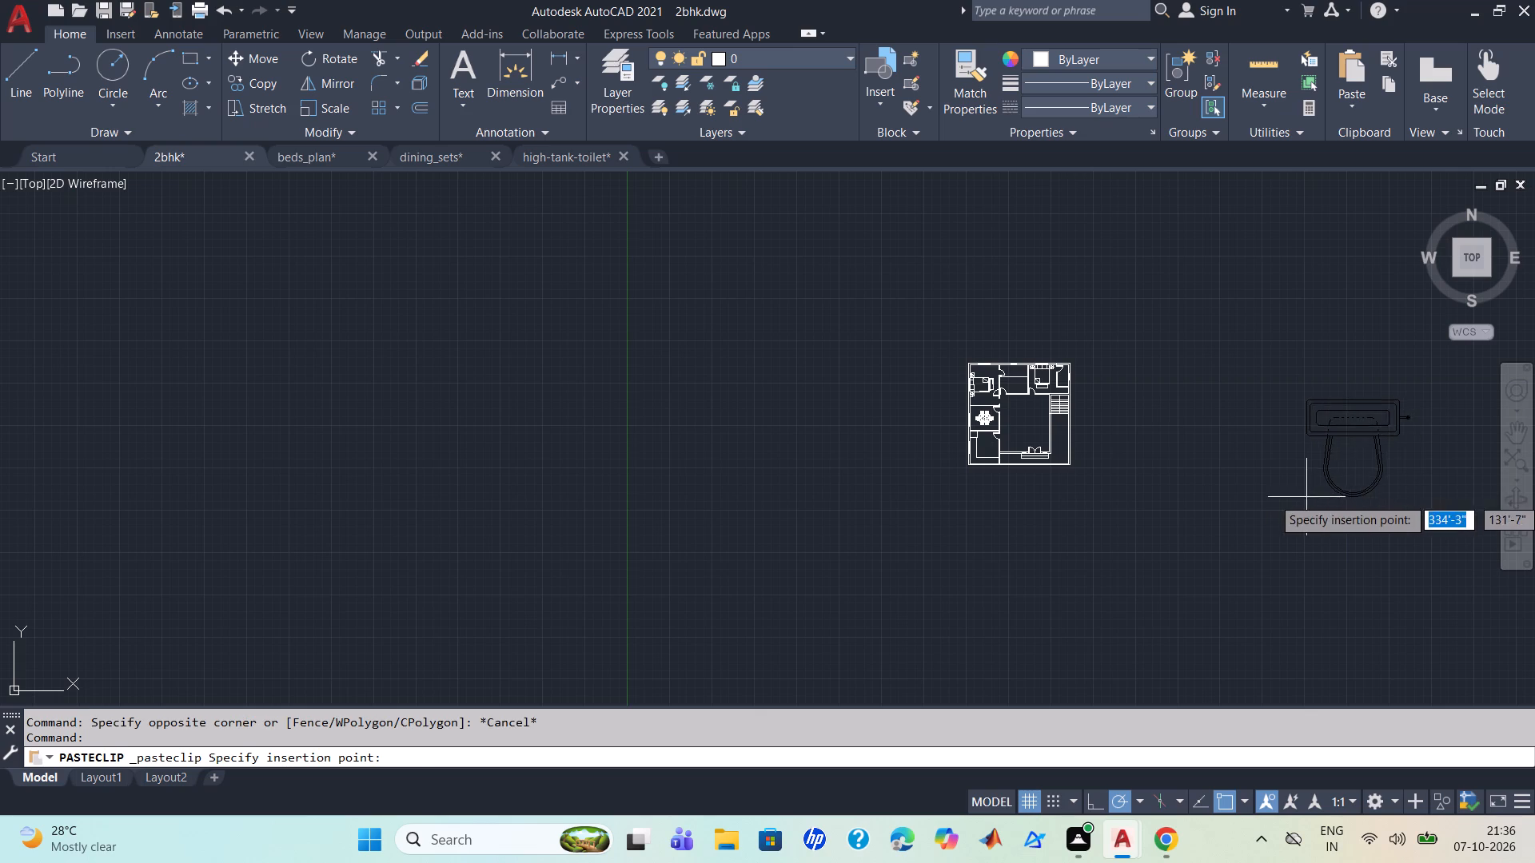
{"action": "left_click", "coordinate": [1187, 475]}
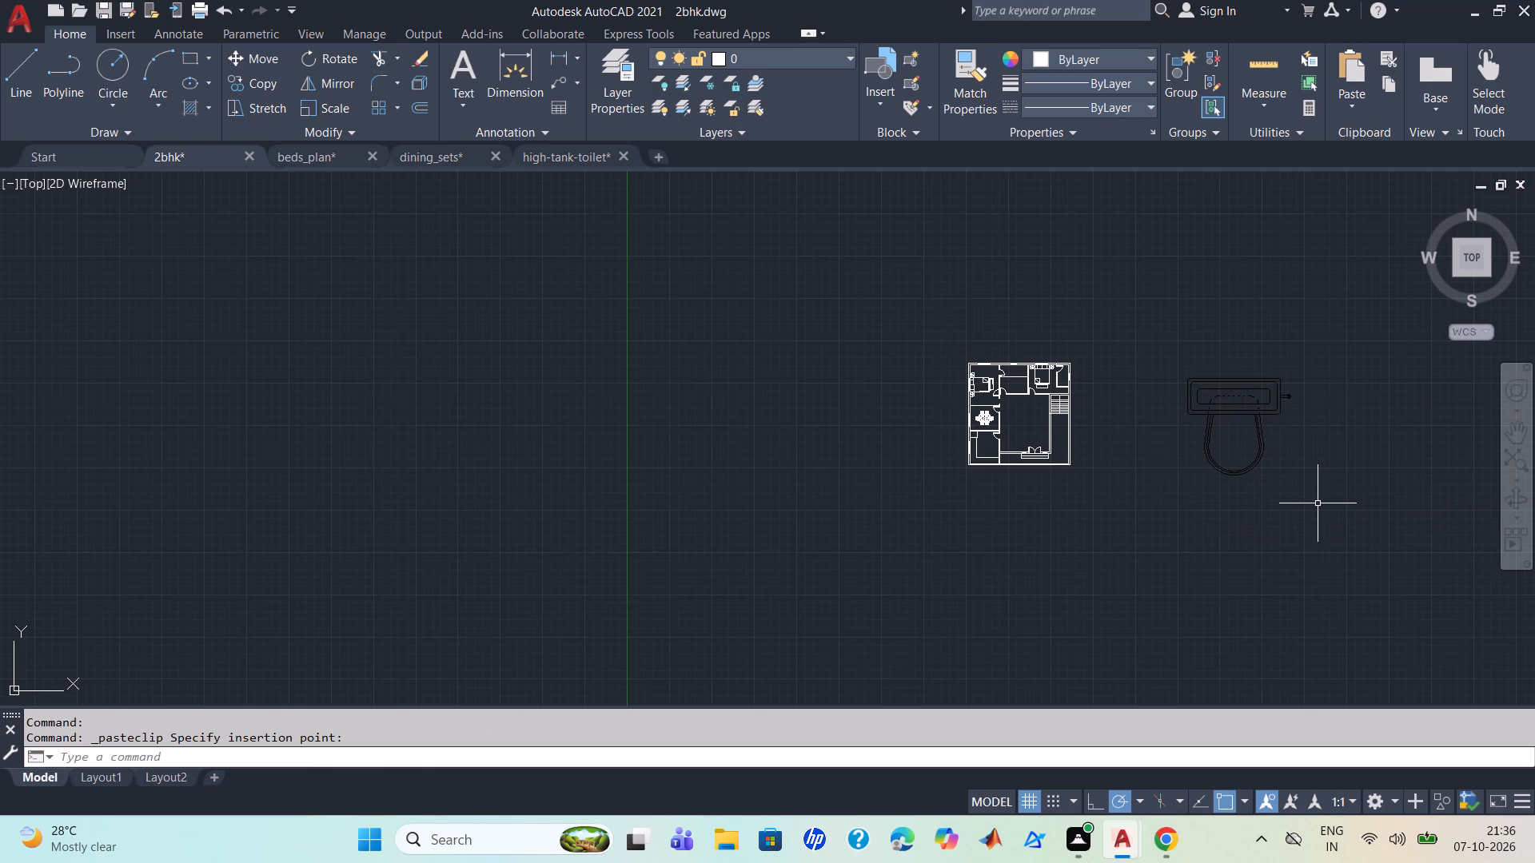
Set the colour of the pasted toilet block east of the floor plan to white, 255,255,255.
{"action": "left_click", "coordinate": [1321, 503]}
{"action": "left_click", "coordinate": [1172, 355]}
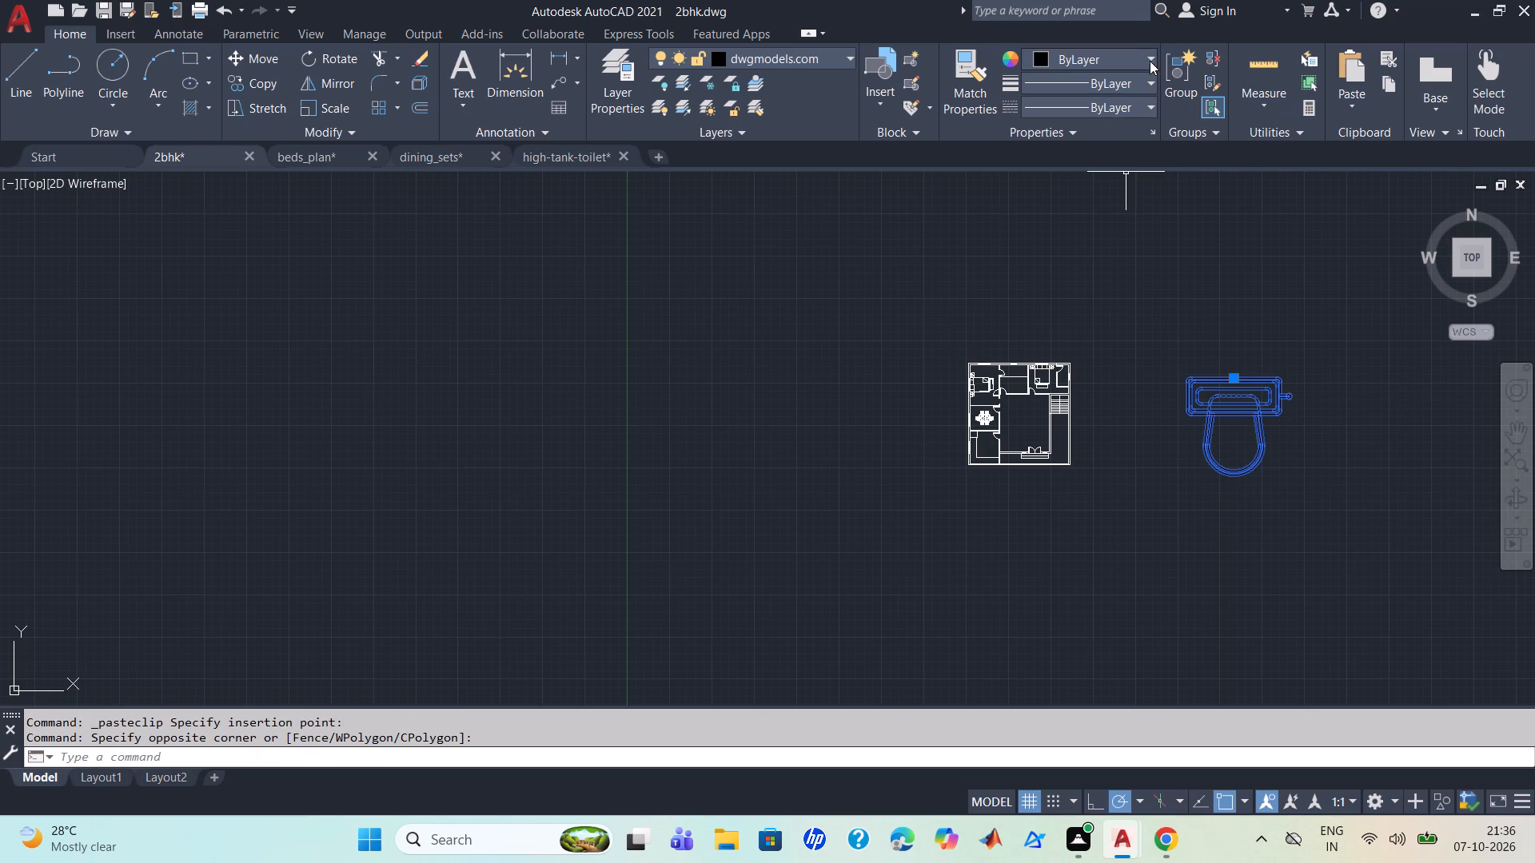
{"action": "left_click", "coordinate": [1150, 56]}
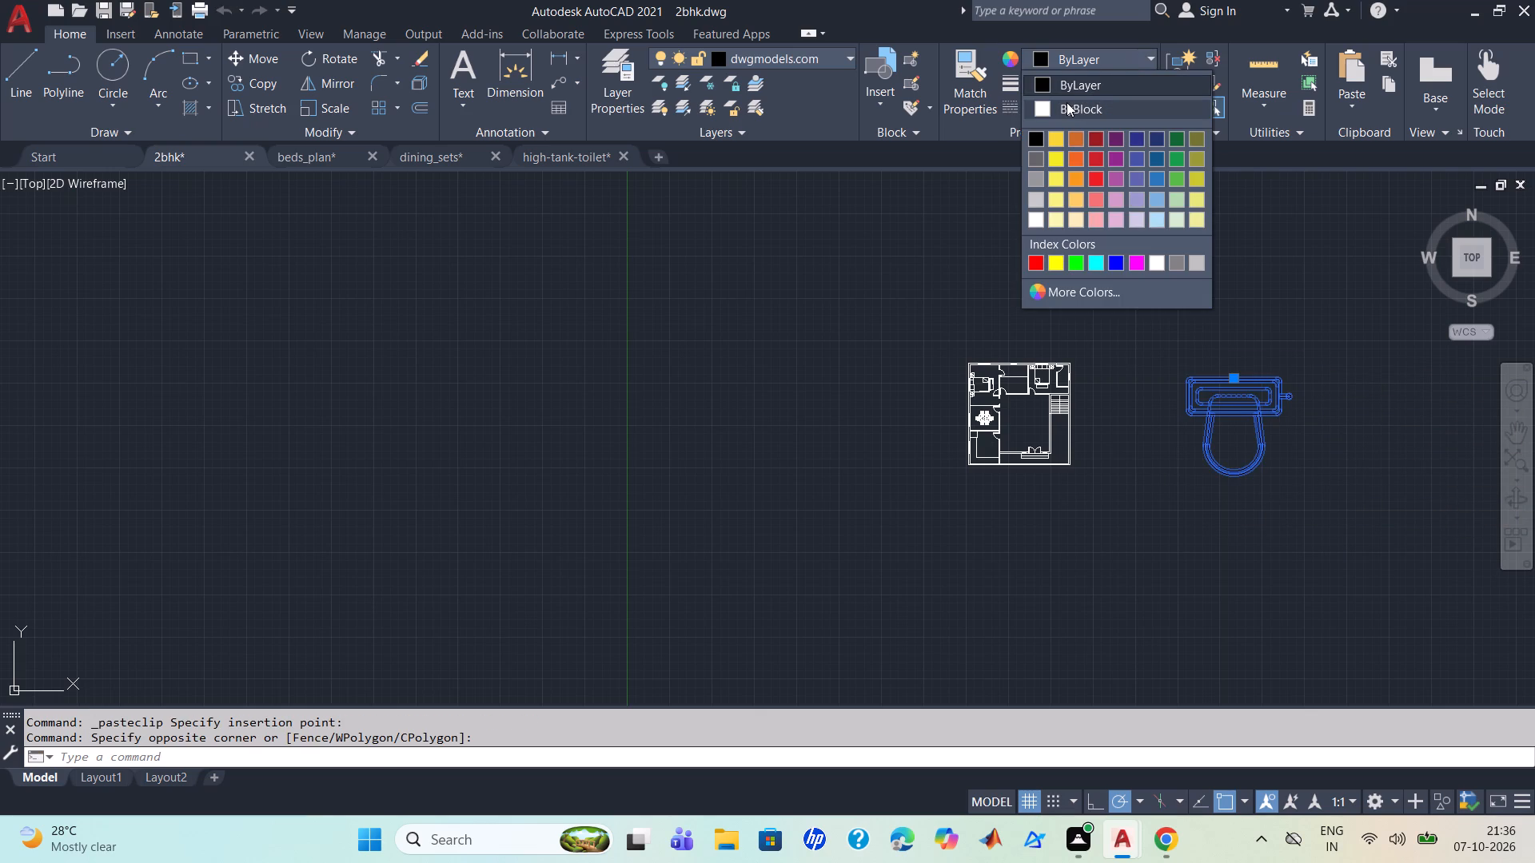
{"action": "left_click", "coordinate": [1037, 227]}
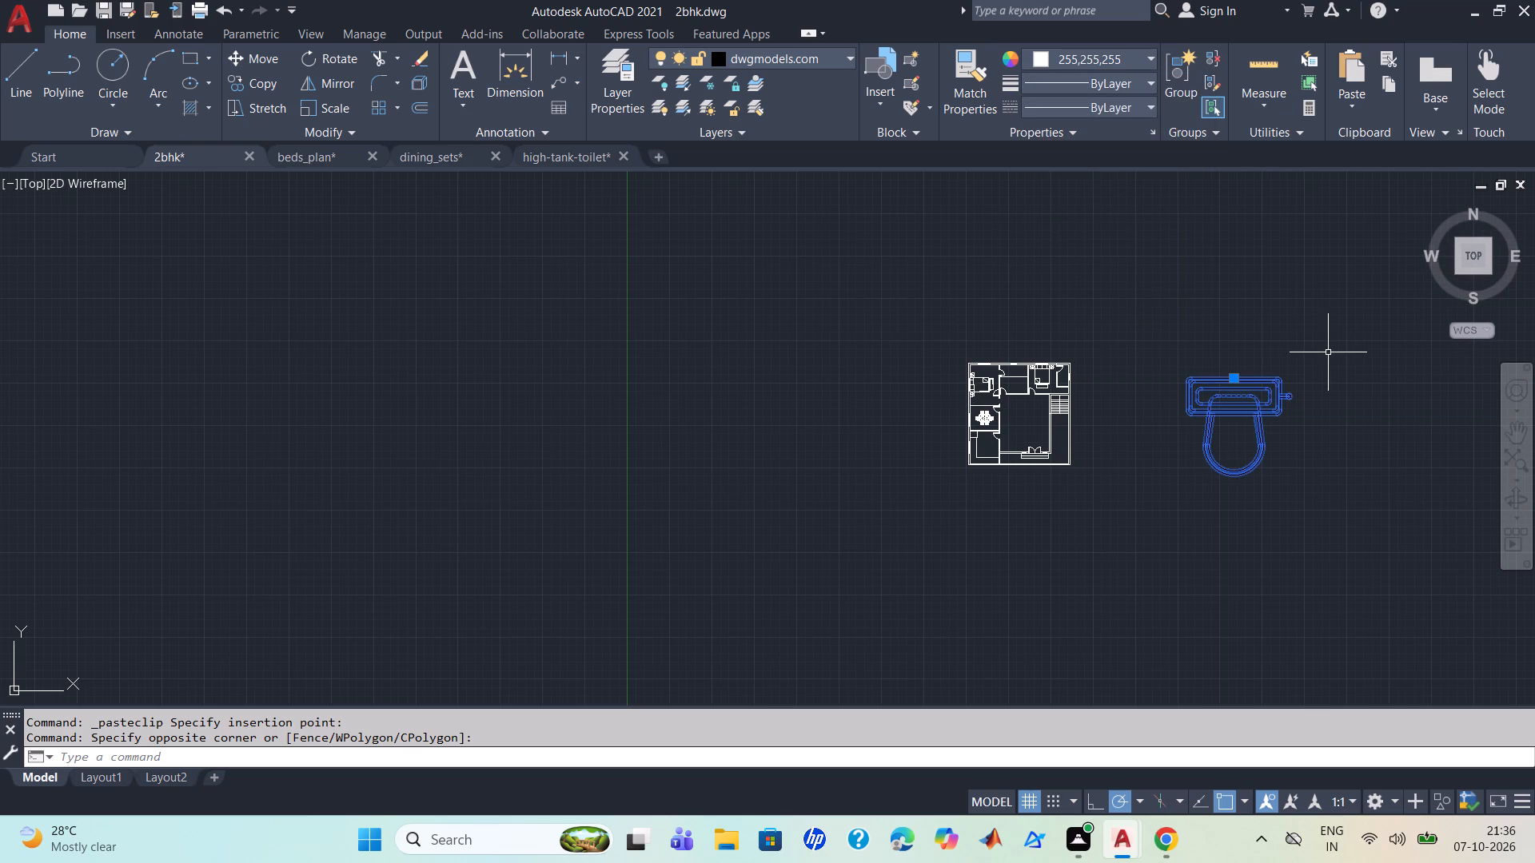
Scale the toilet block down freehand to a small fraction of its size, about the southeast corner of its tank.
{"action": "type", "text": "sc"}
{"action": "key", "text": "Return"}
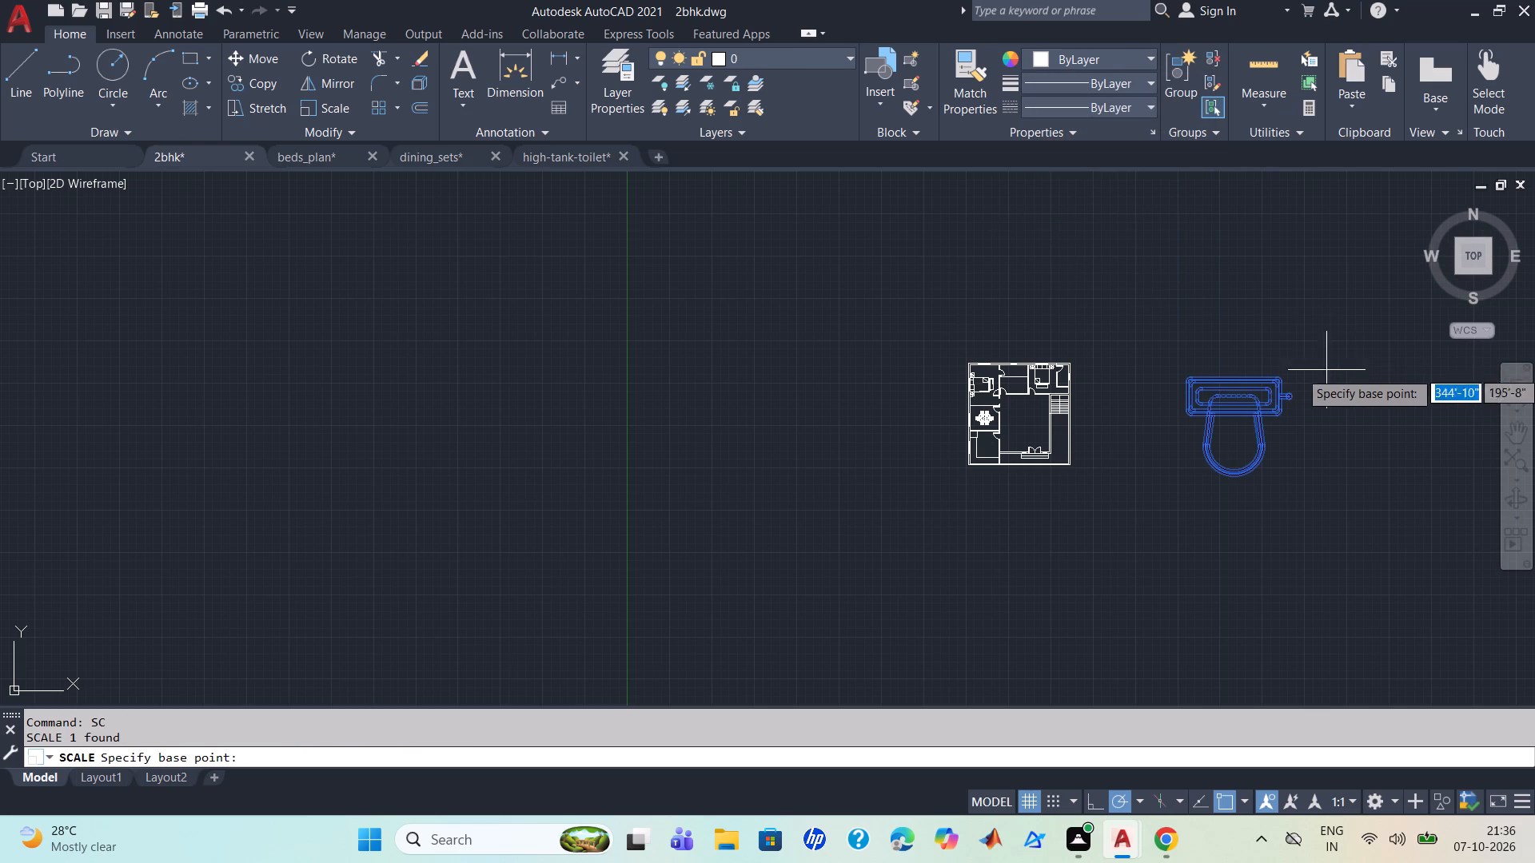
{"action": "scroll", "coordinate": [1239, 401], "scroll_direction": "down", "scroll_amount": 1}
{"action": "scroll", "coordinate": [1239, 401], "scroll_direction": "up", "scroll_amount": 2}
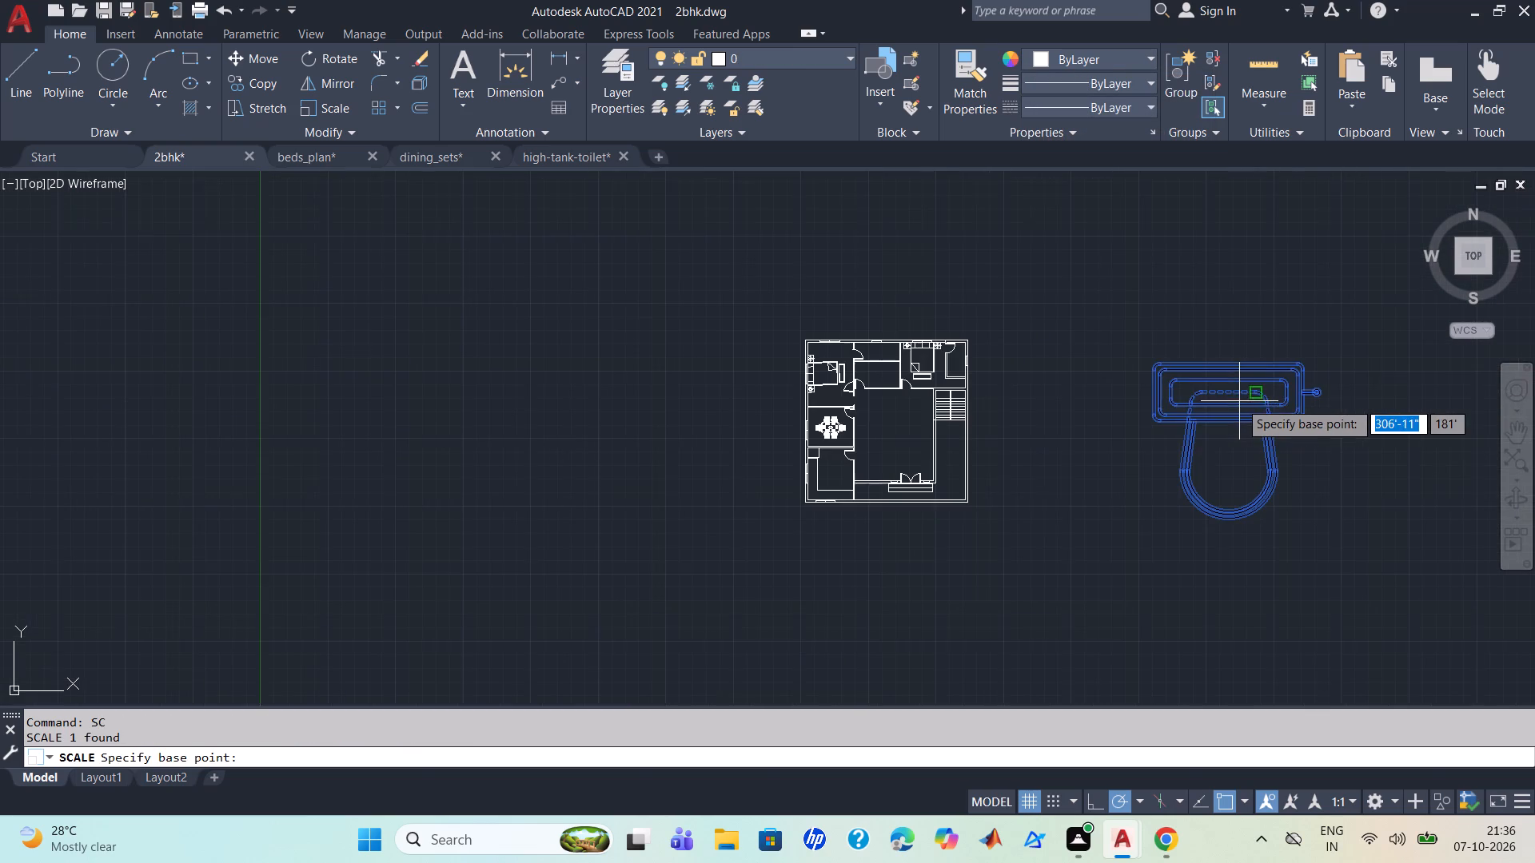
{"action": "left_click", "coordinate": [1295, 424]}
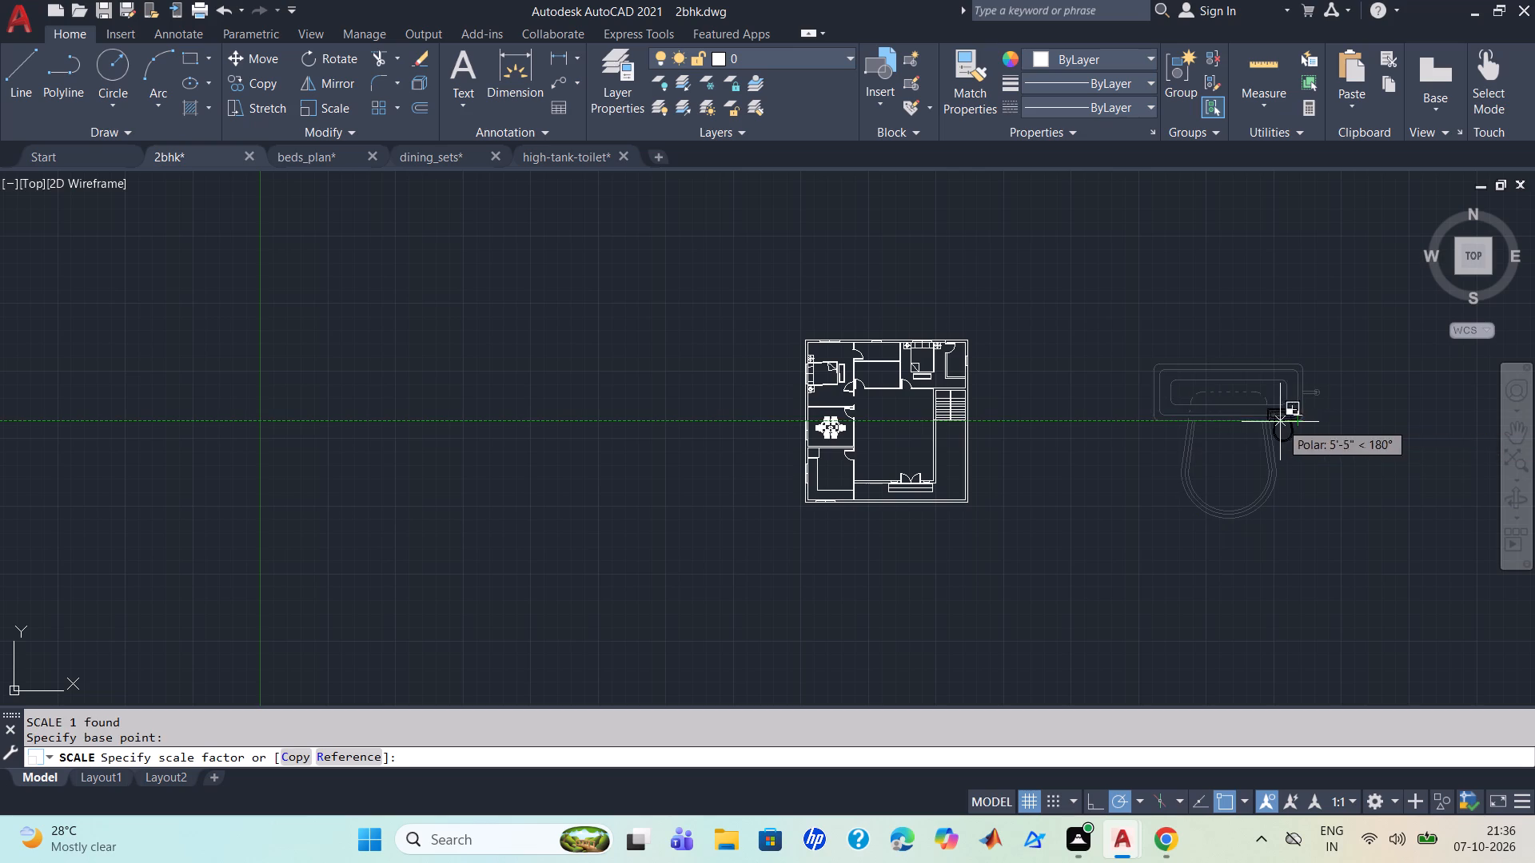
{"action": "left_click", "coordinate": [1304, 434]}
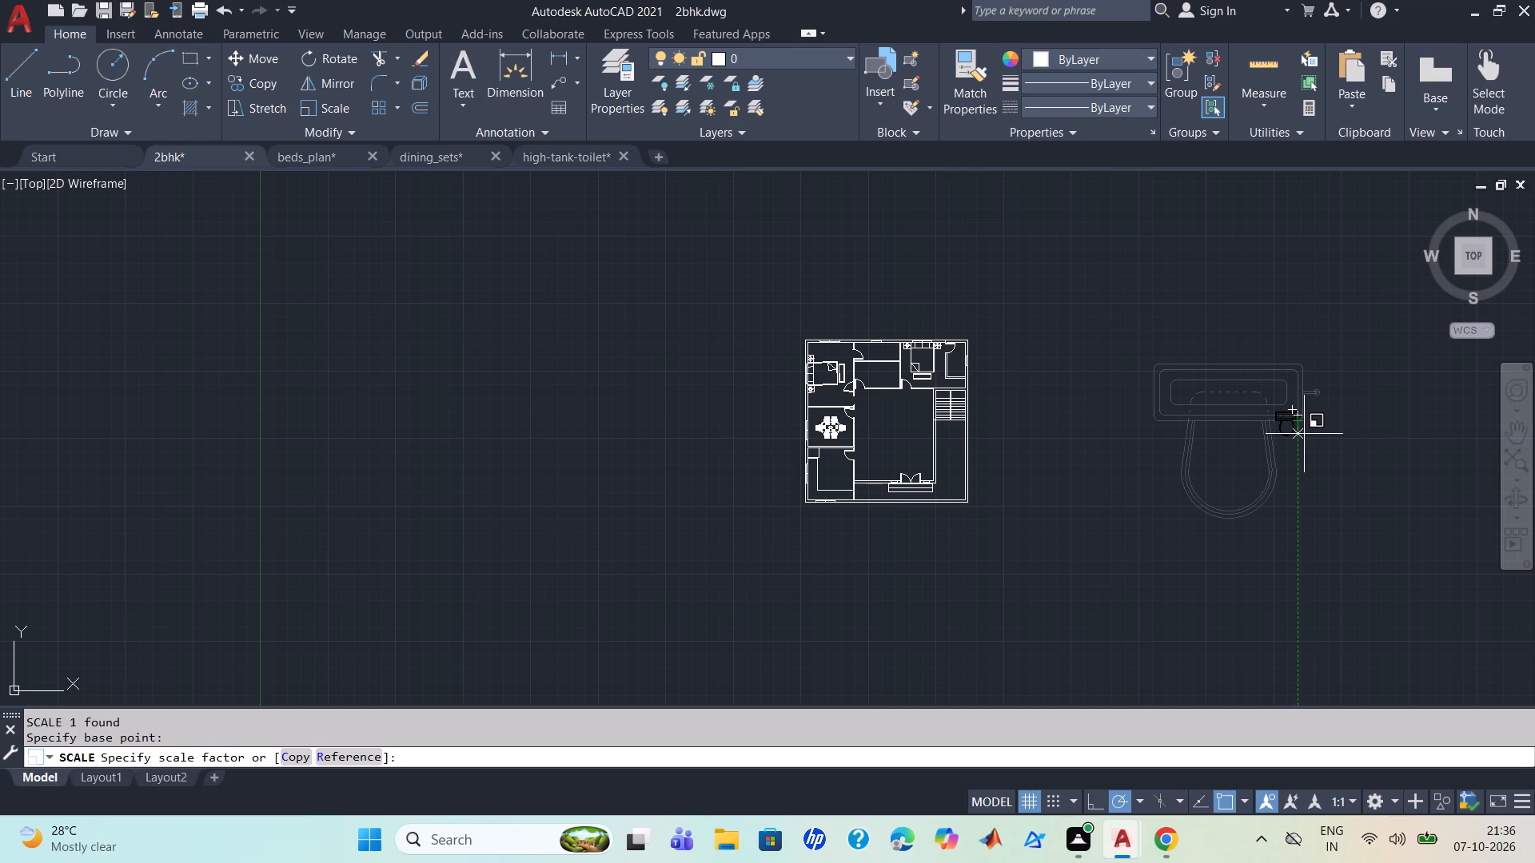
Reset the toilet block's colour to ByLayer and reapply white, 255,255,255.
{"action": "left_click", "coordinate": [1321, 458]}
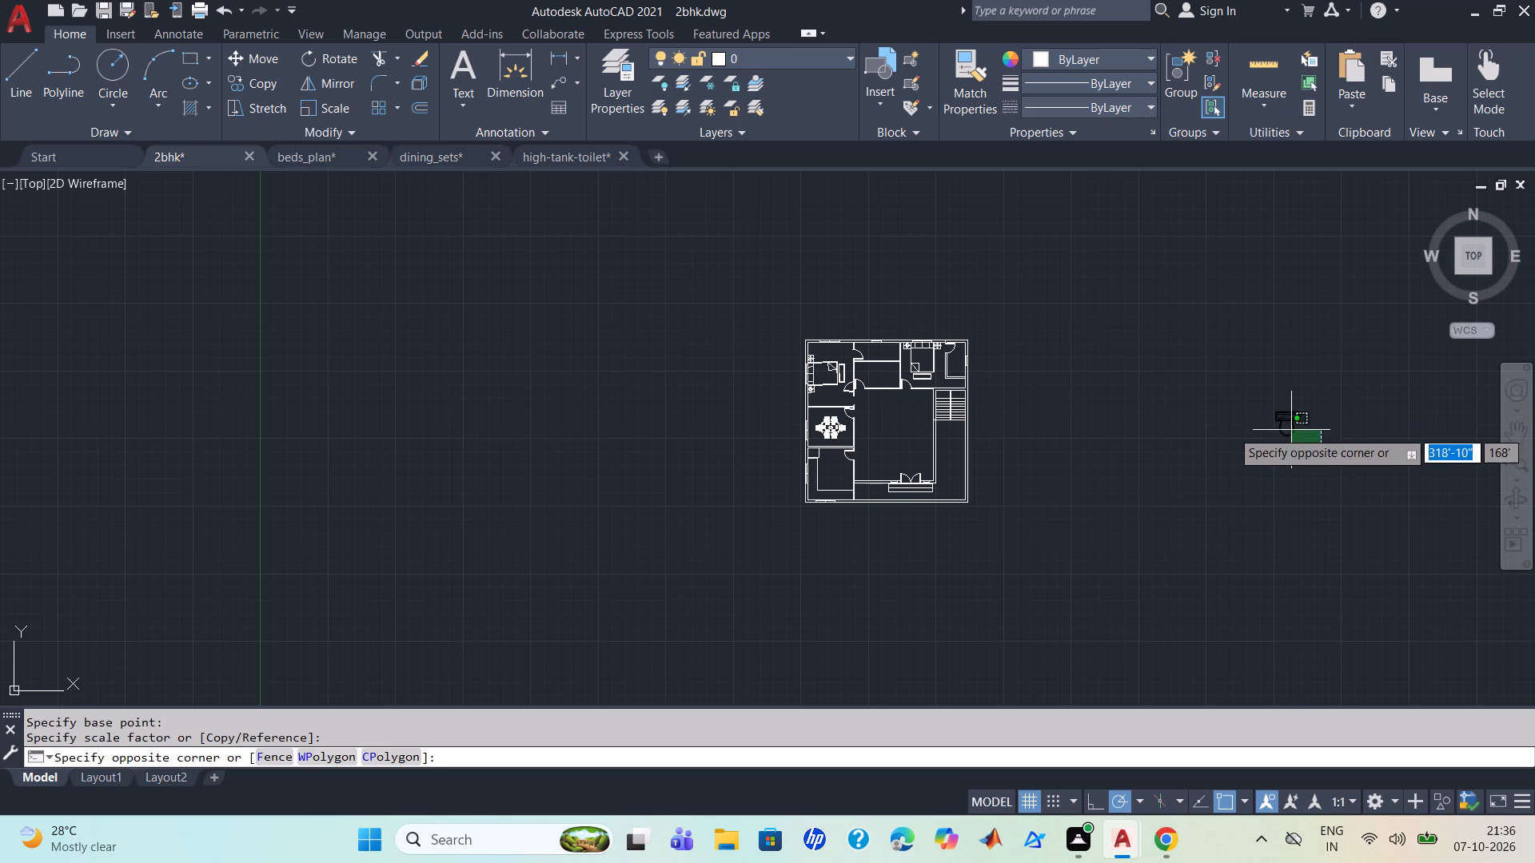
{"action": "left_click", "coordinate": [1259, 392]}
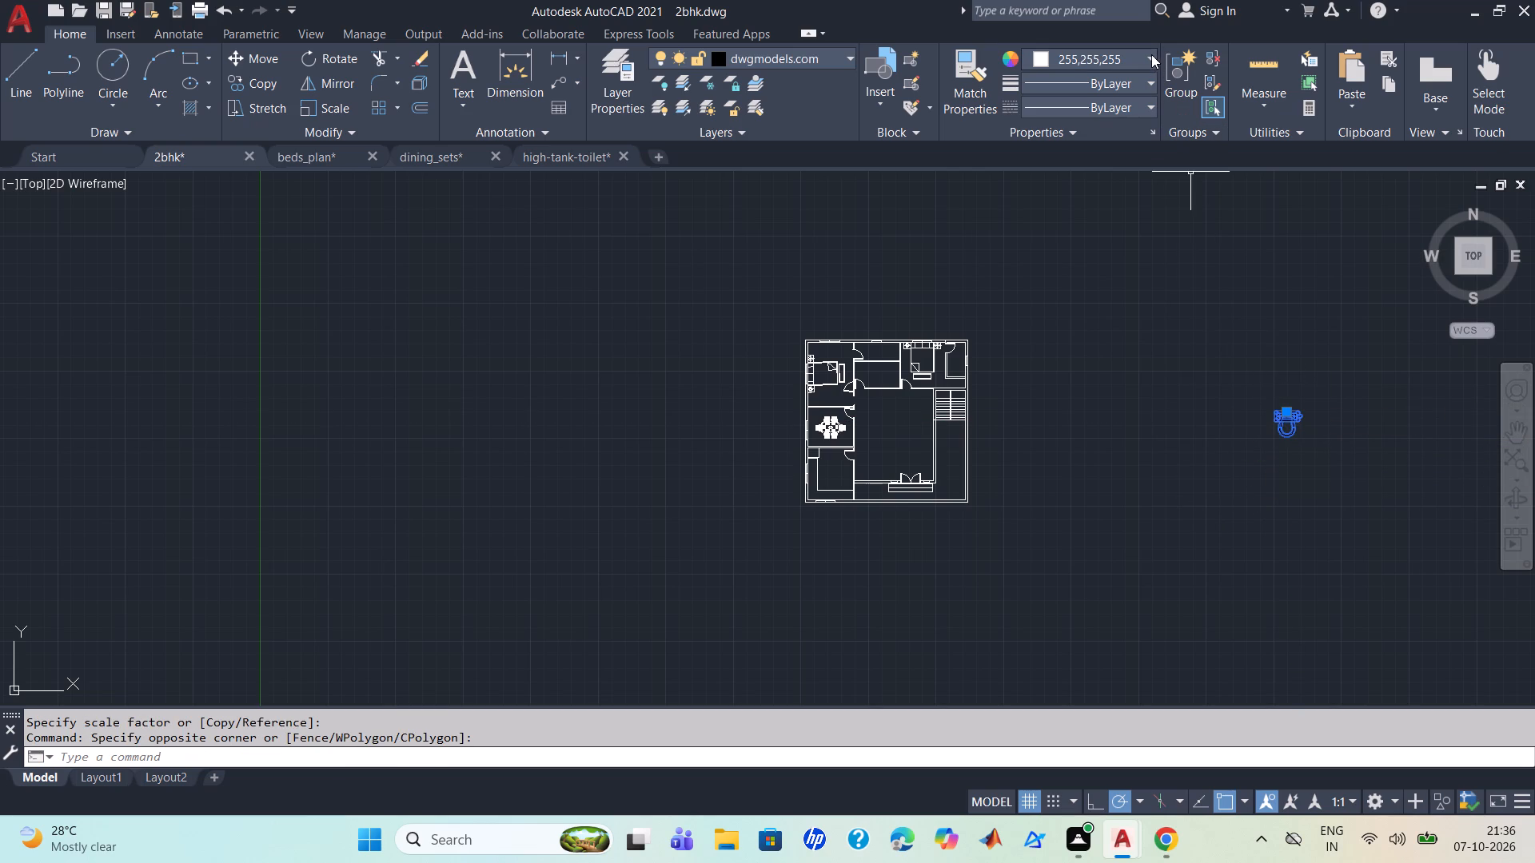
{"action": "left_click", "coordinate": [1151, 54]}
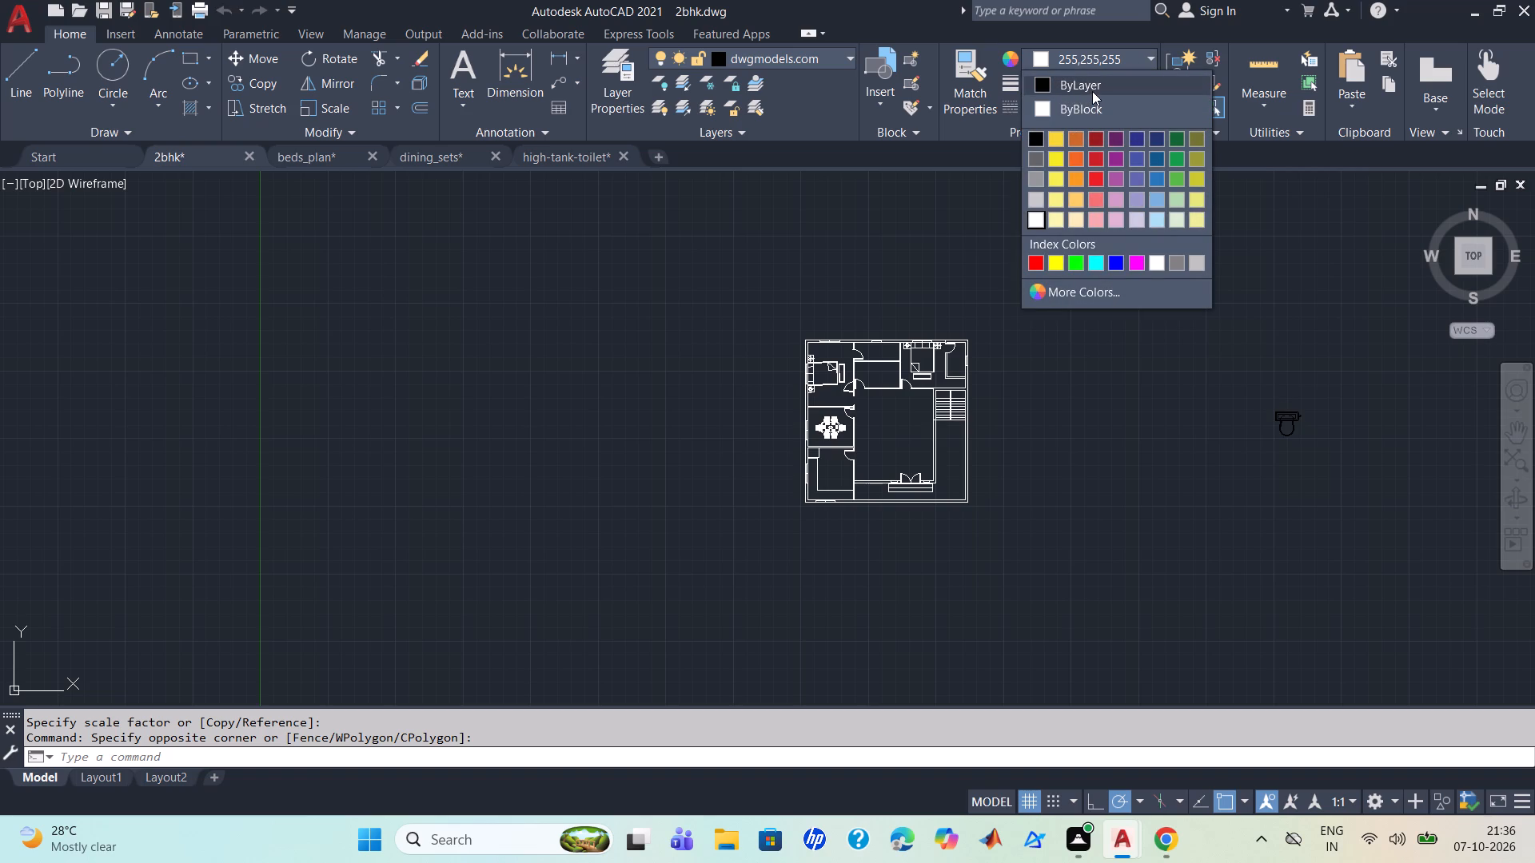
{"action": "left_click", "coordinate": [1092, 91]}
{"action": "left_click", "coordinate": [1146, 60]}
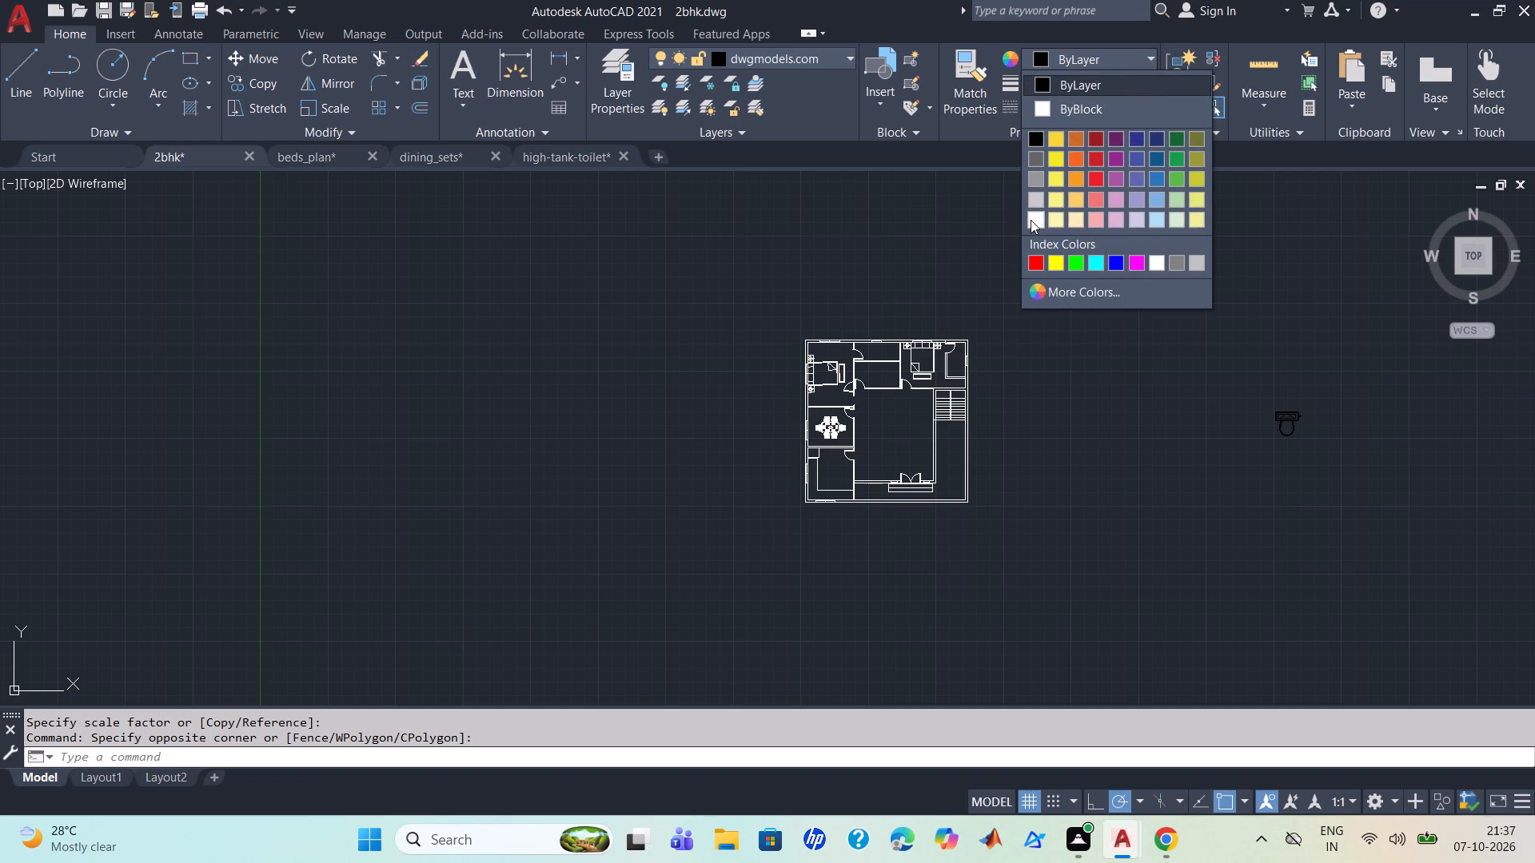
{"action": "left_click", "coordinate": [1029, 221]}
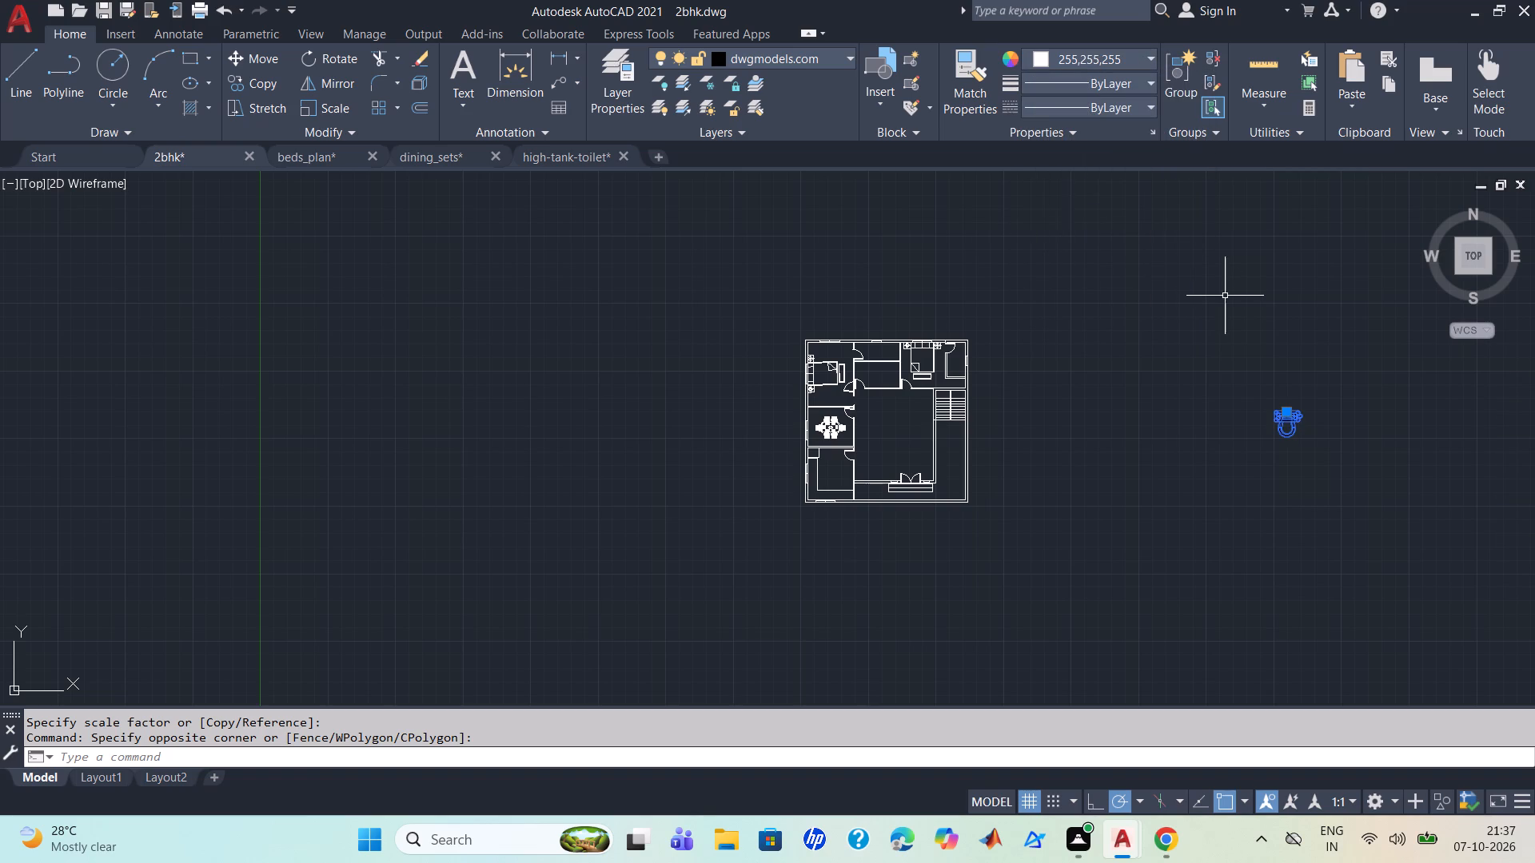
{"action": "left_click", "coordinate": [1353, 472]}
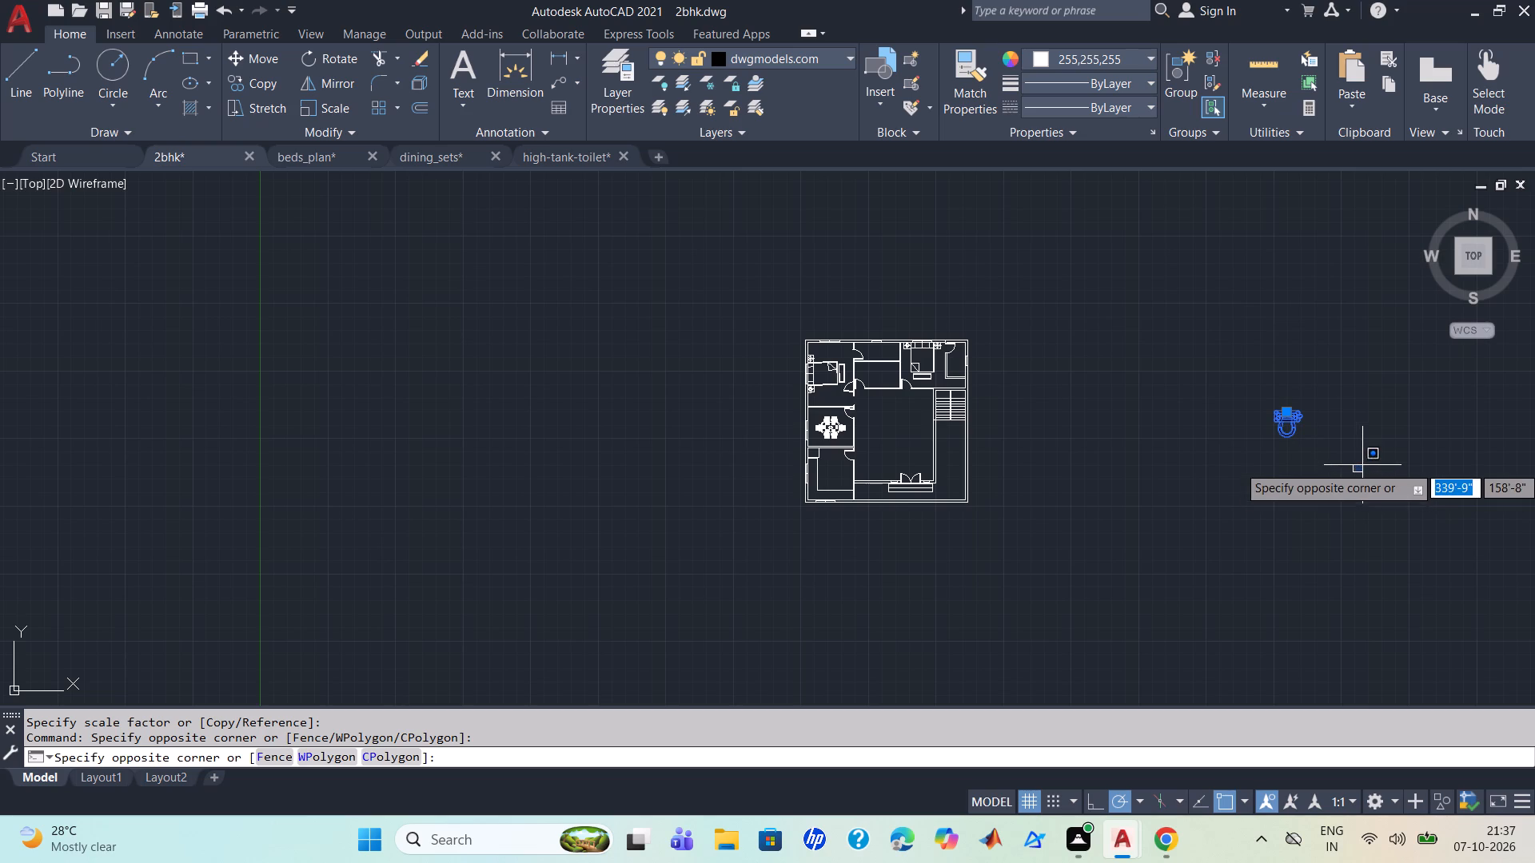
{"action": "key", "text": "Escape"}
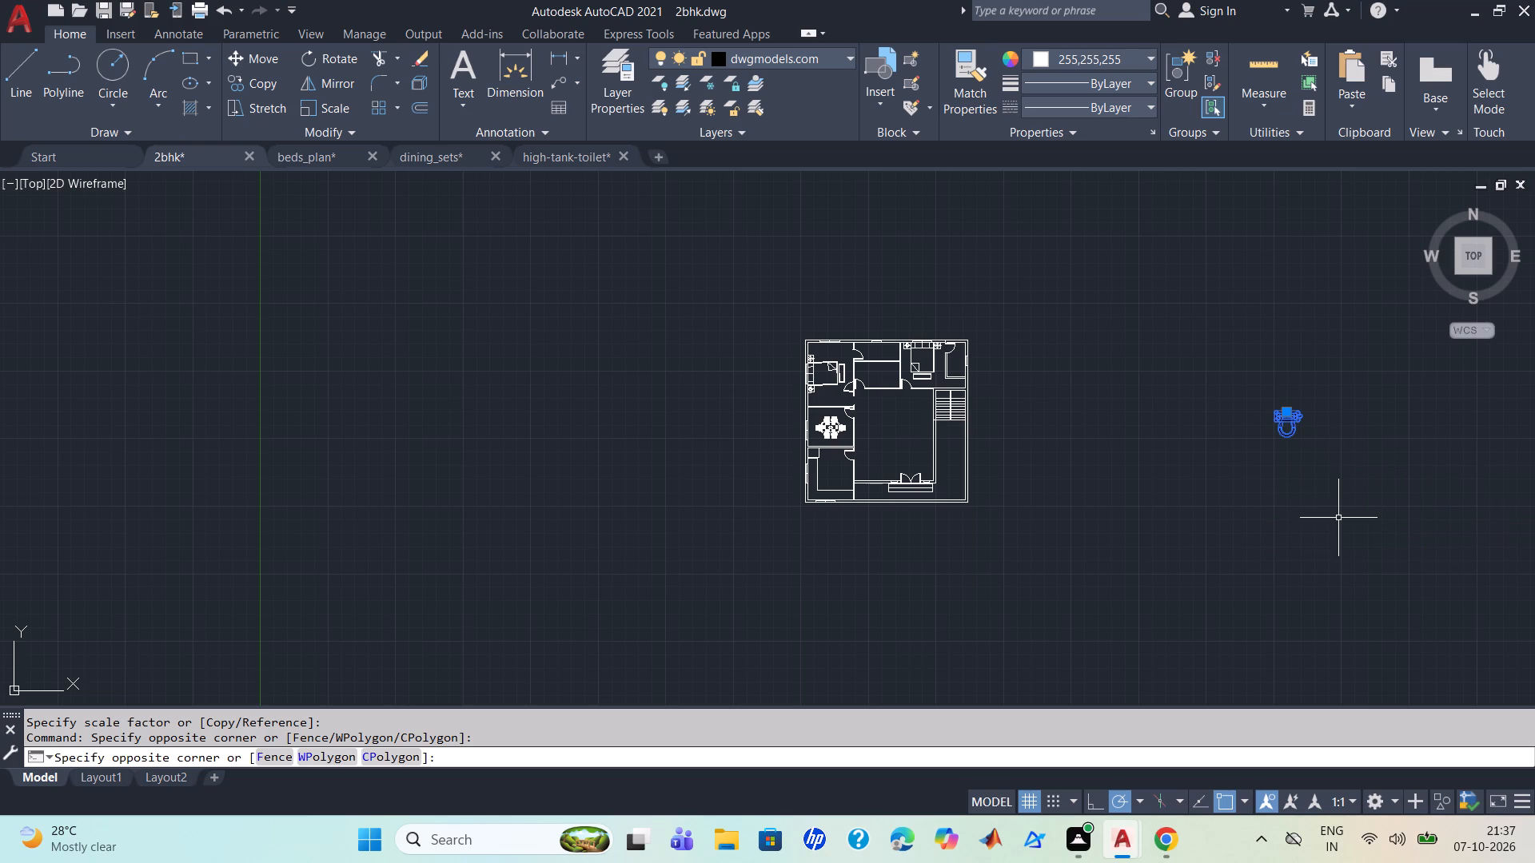
Move the toilet block west, placing it just outside the floor plan's east wall beside the staircase.
{"action": "key", "text": "m"}
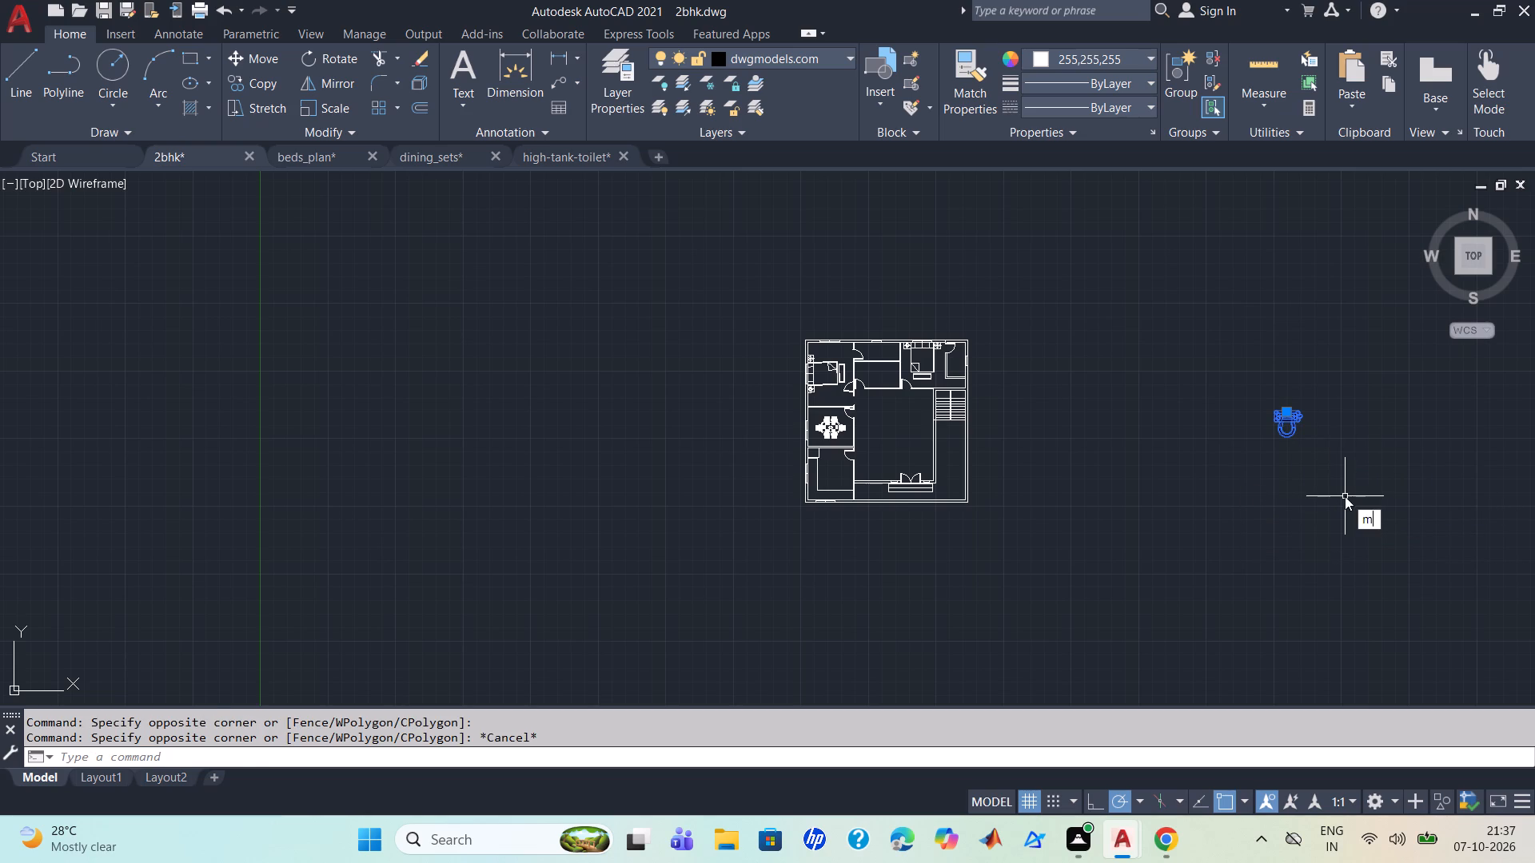
{"action": "key", "text": "Return"}
{"action": "left_click", "coordinate": [1290, 420]}
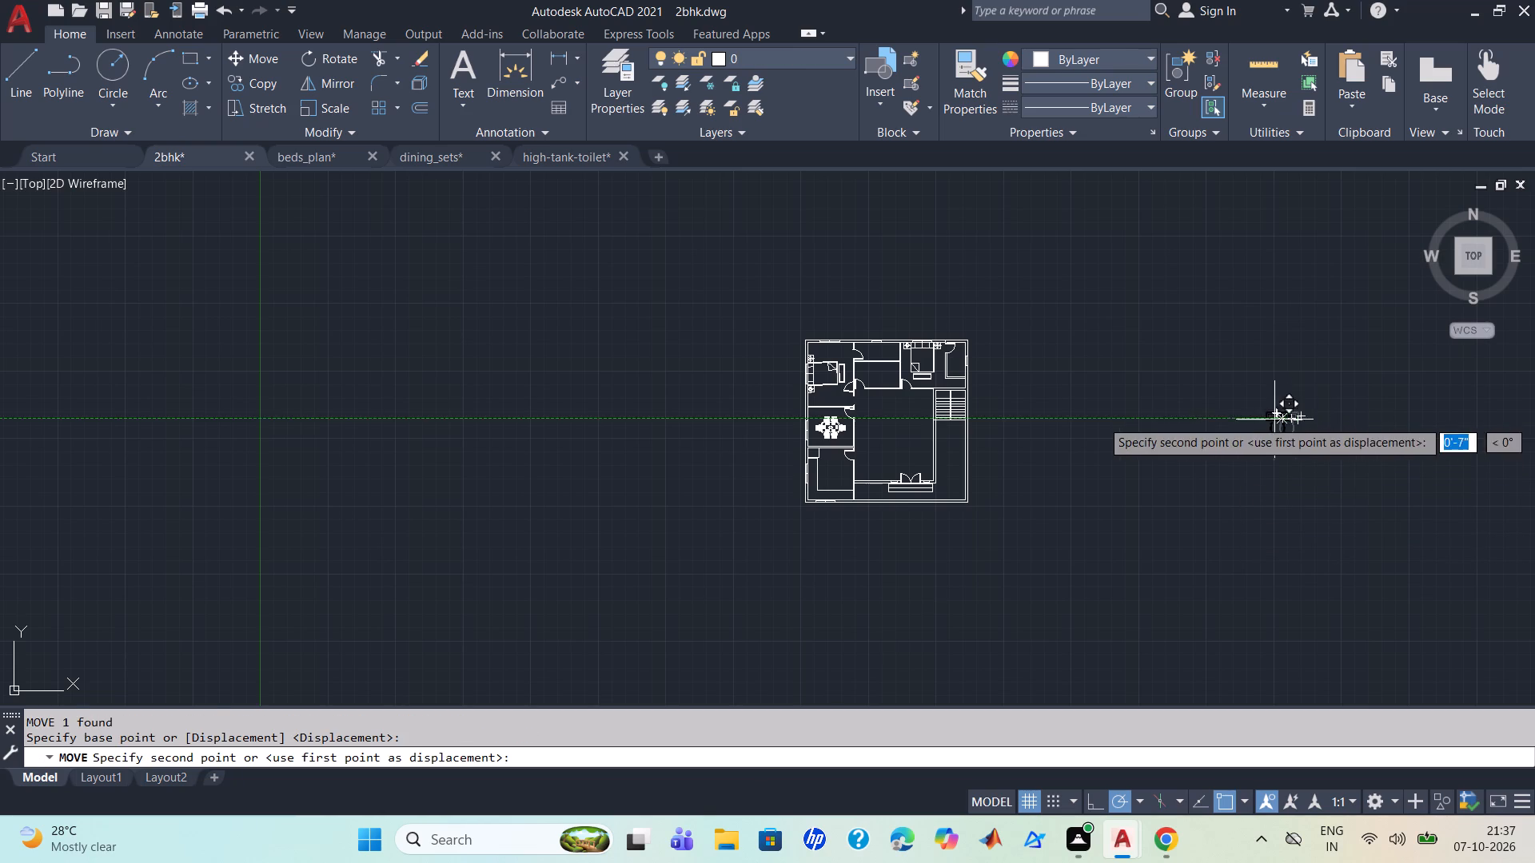
{"action": "left_click", "coordinate": [1007, 424]}
Change the toilet block's layer from dwgmodels.com to layer 0.
{"action": "scroll", "coordinate": [1170, 461], "scroll_direction": "up", "scroll_amount": 3}
{"action": "middle_click_drag", "start_coordinate": [625, 380], "coordinate": [1078, 546]}
{"action": "scroll", "coordinate": [1086, 532], "scroll_direction": "down", "scroll_amount": 1}
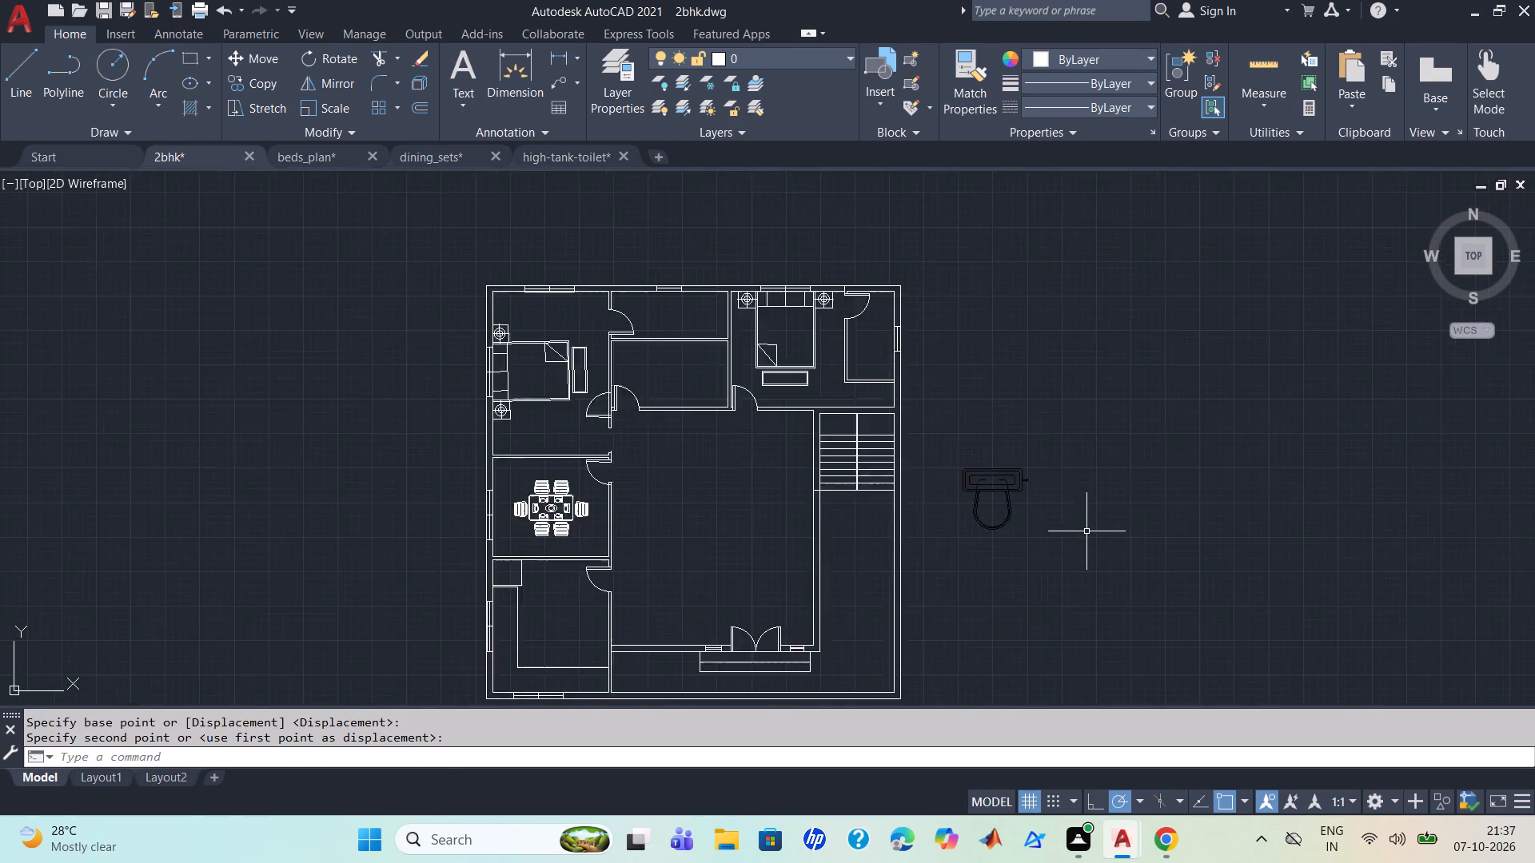
{"action": "scroll", "coordinate": [1086, 531], "scroll_direction": "down", "scroll_amount": 1}
{"action": "left_click", "coordinate": [1074, 552]}
{"action": "left_click", "coordinate": [990, 469]}
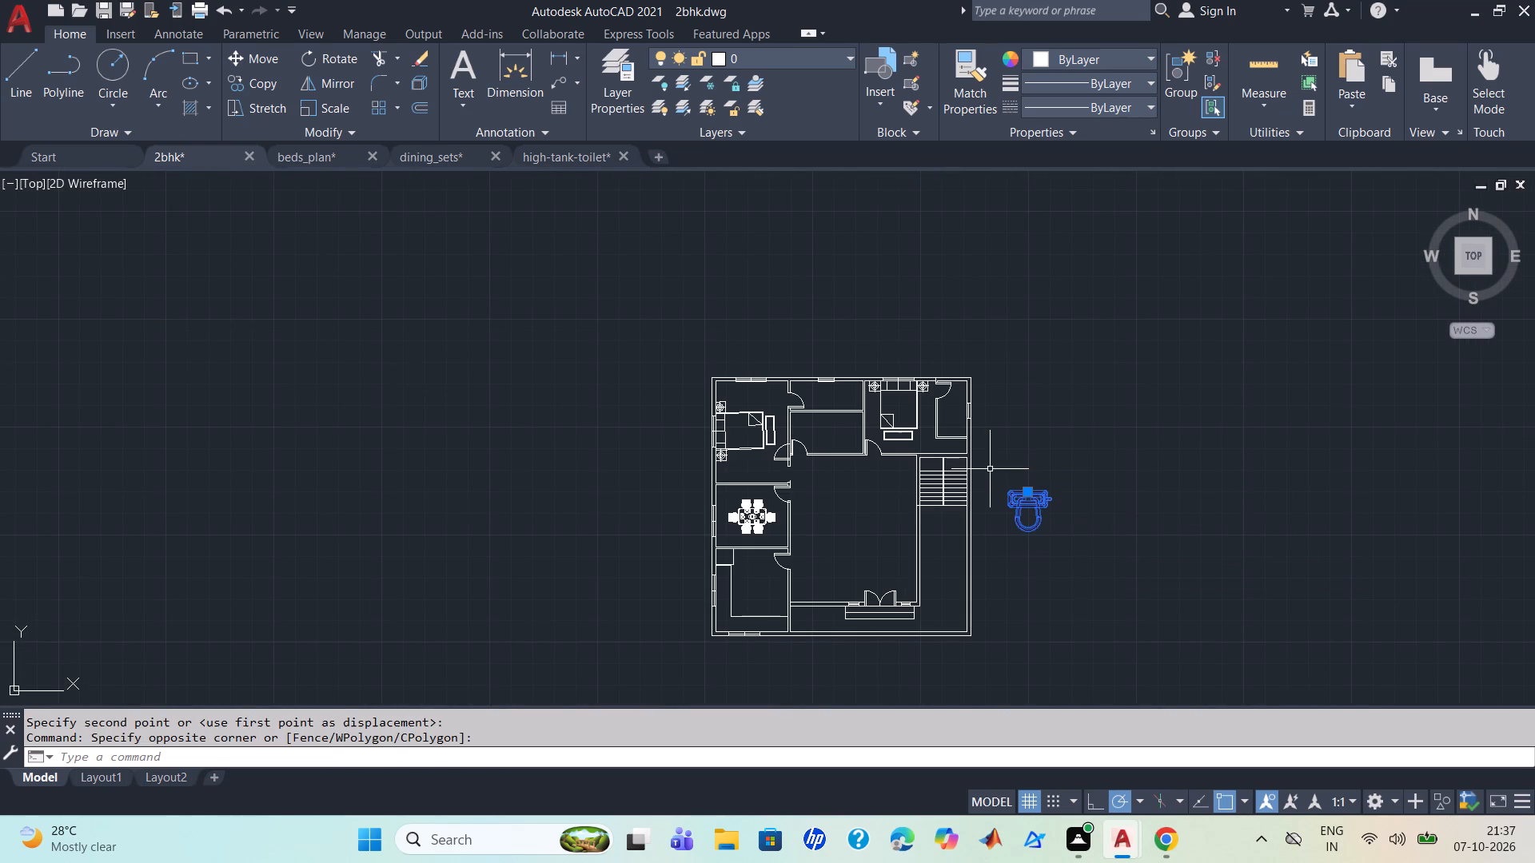
{"action": "left_click", "coordinate": [841, 53]}
{"action": "left_click", "coordinate": [798, 79]}
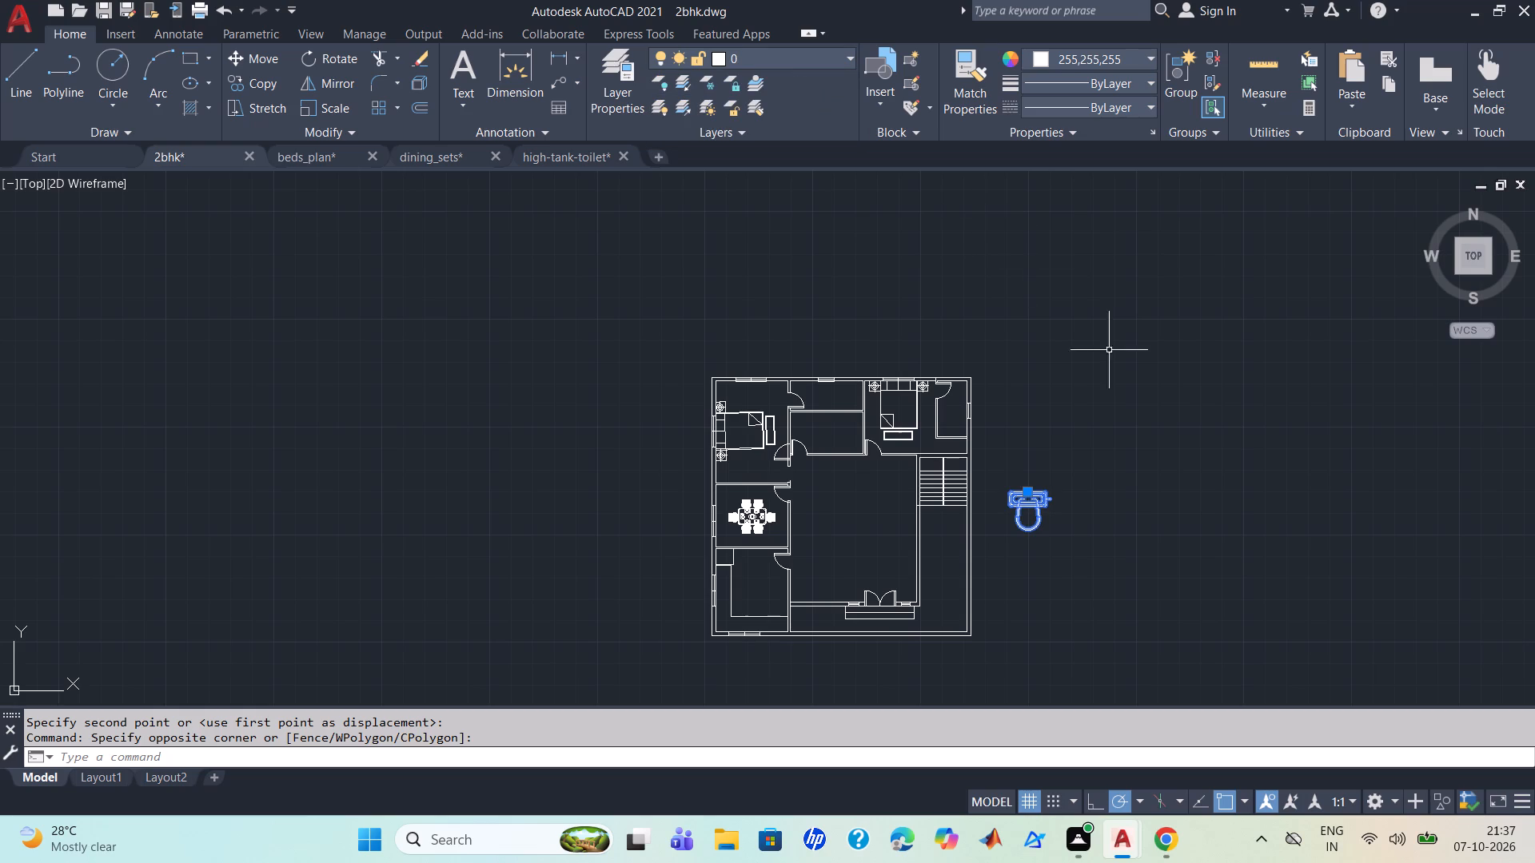
{"action": "left_click", "coordinate": [1121, 600]}
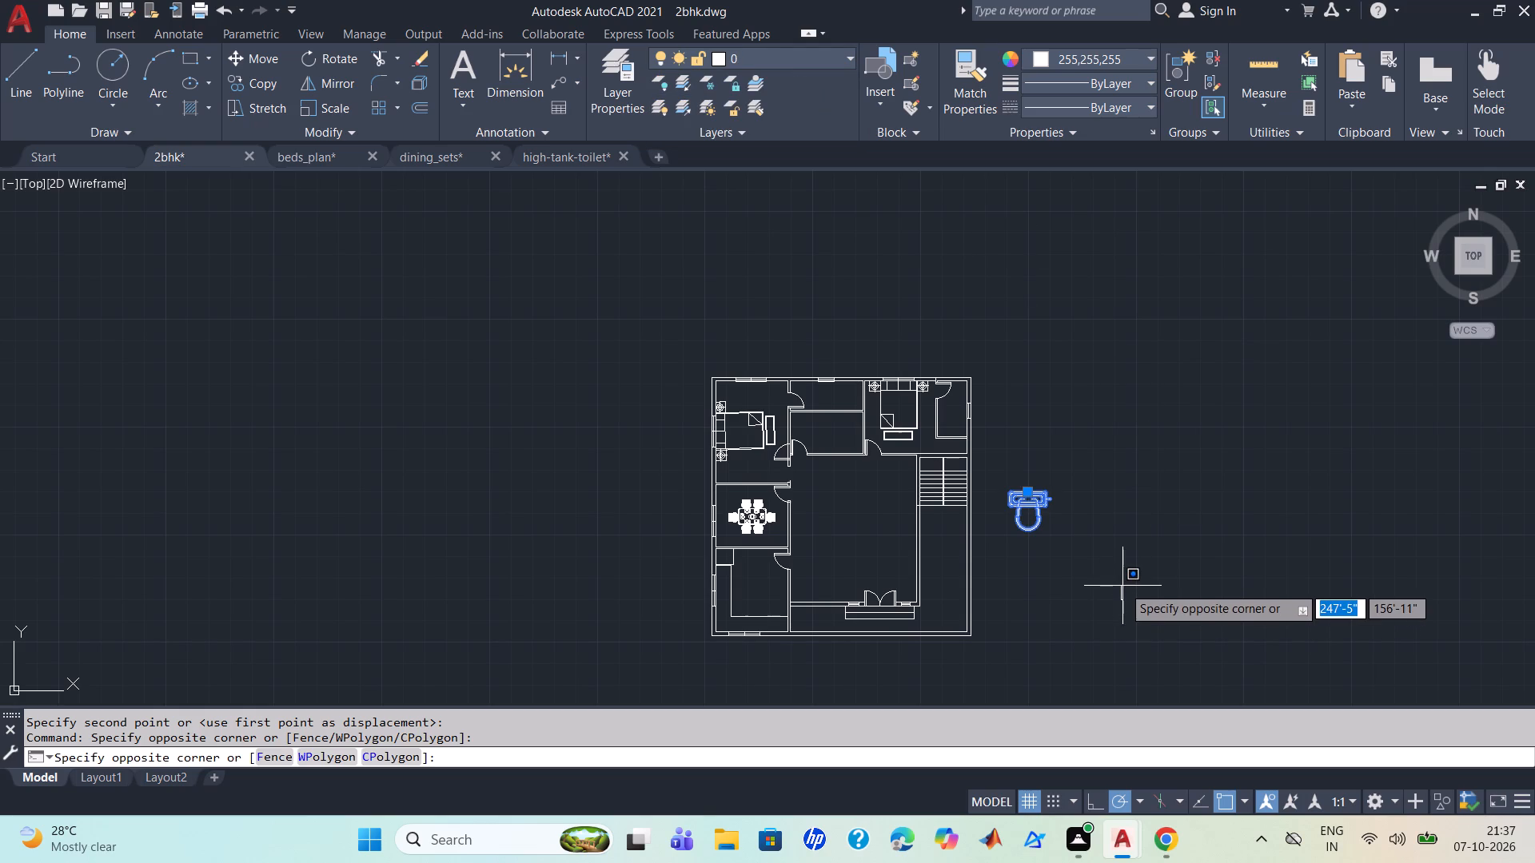
{"action": "key", "text": "Escape"}
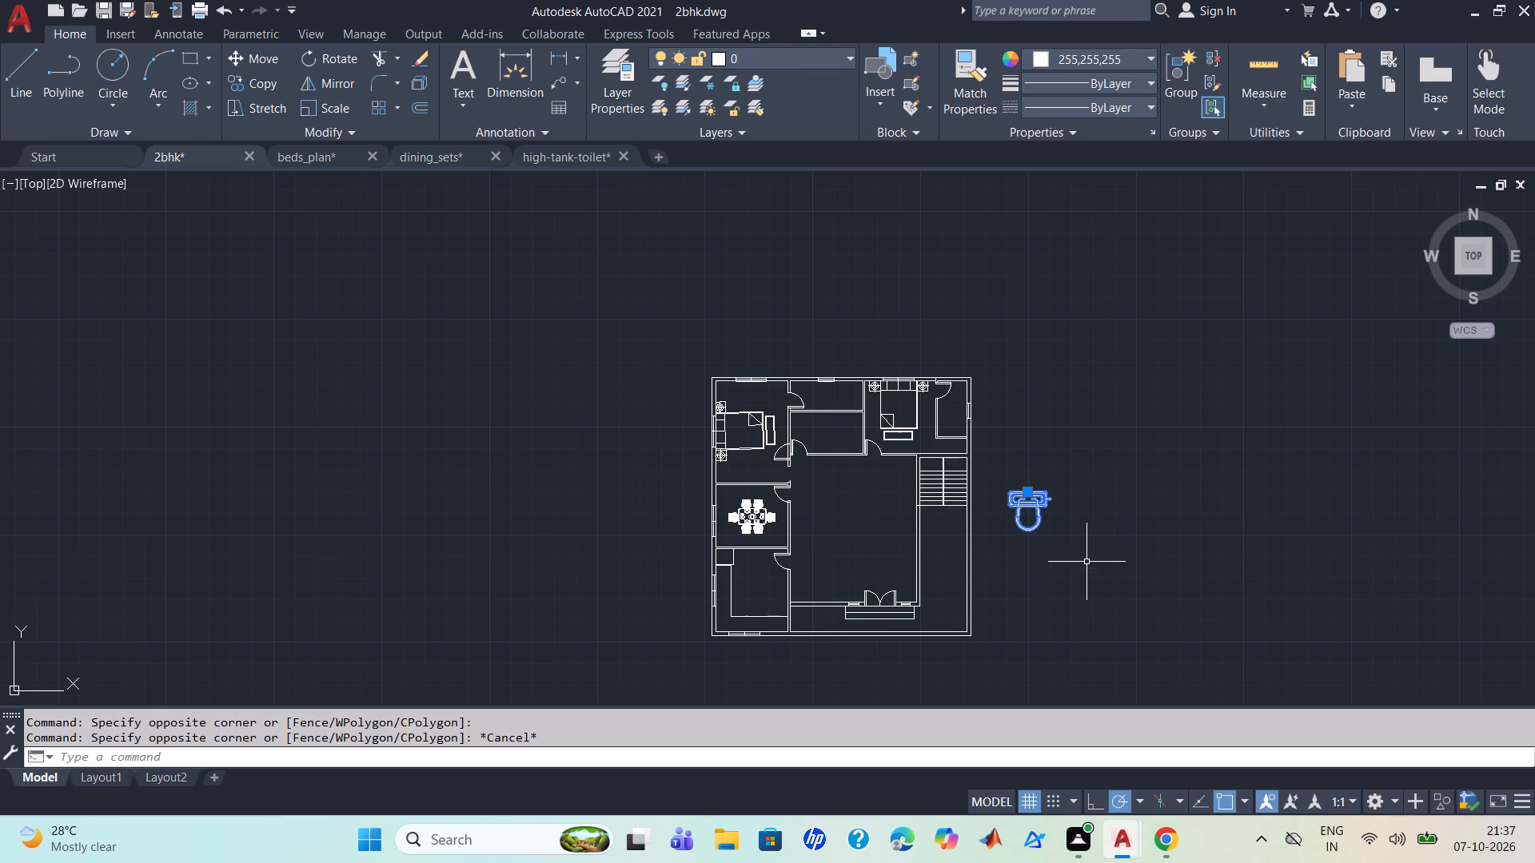
Scale the toilet block down further freehand, to roughly a third of its size, from a base point on its tank.
{"action": "type", "text": "sc"}
{"action": "key", "text": "Return"}
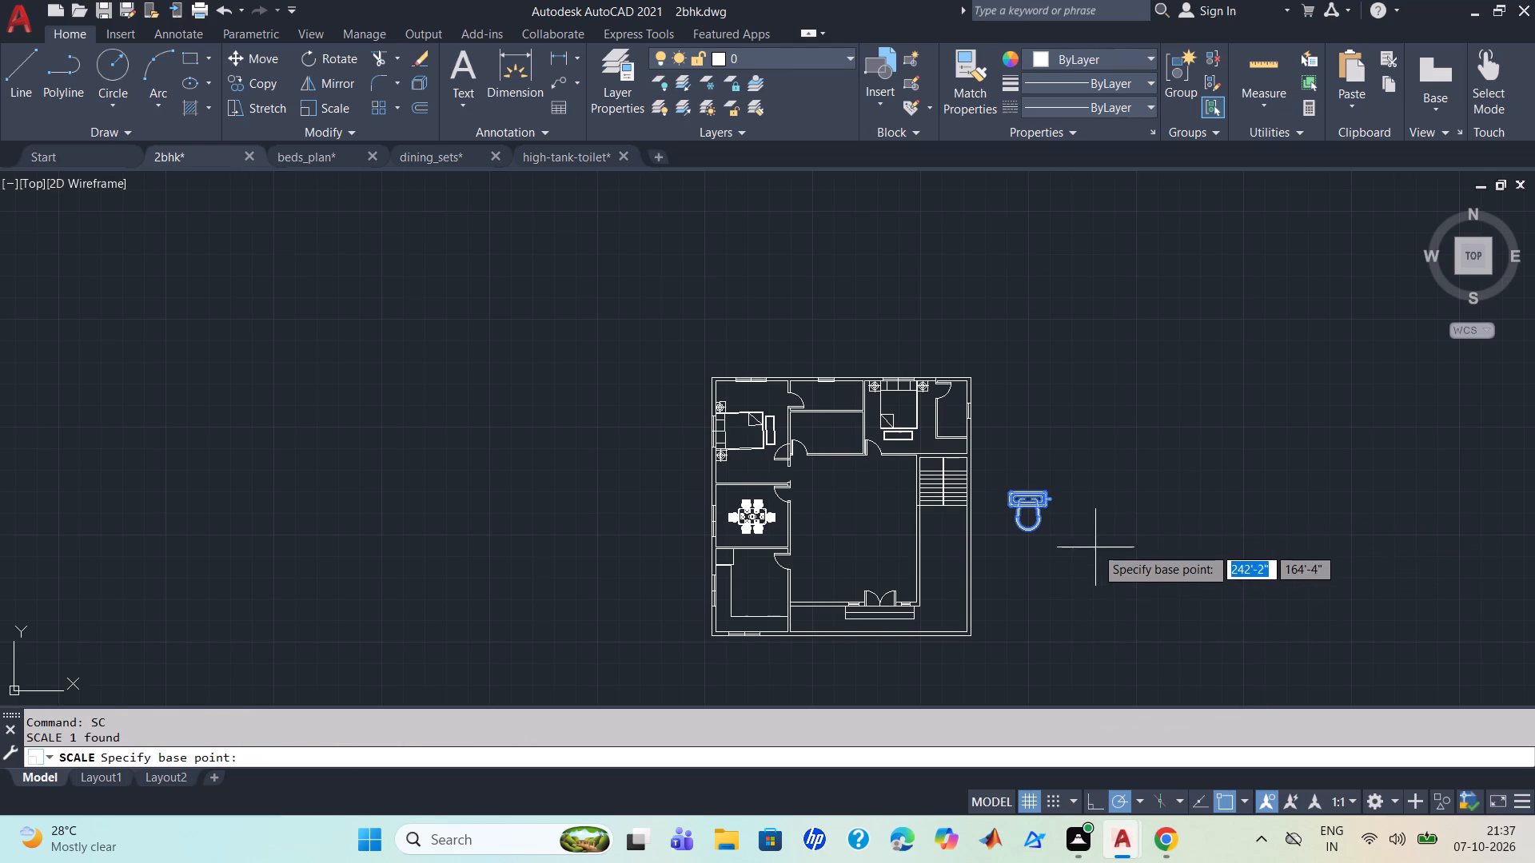
{"action": "scroll", "coordinate": [1035, 512], "scroll_direction": "up", "scroll_amount": 2}
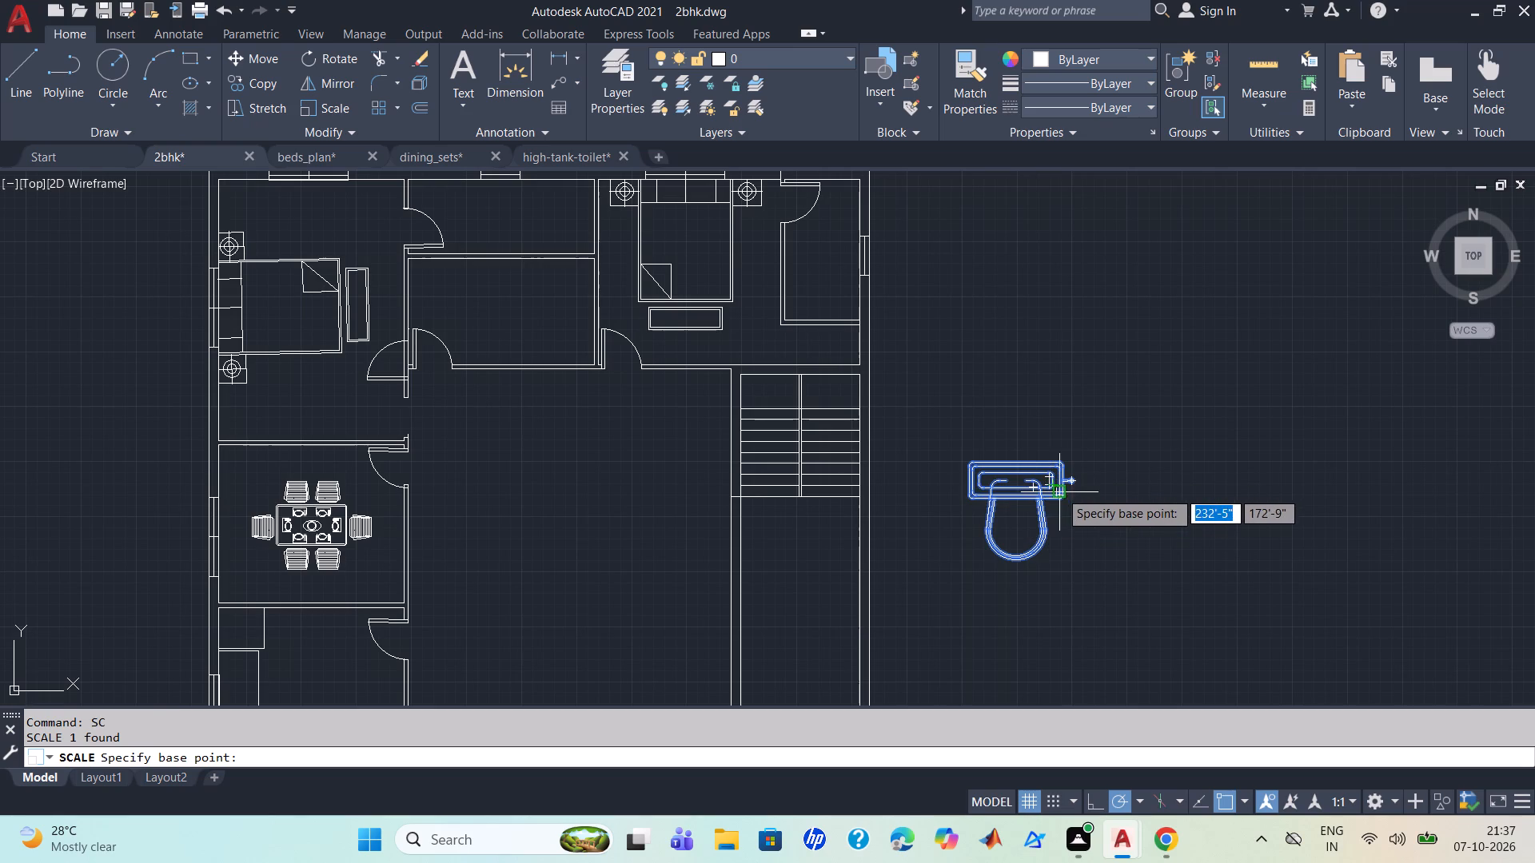
{"action": "scroll", "coordinate": [1015, 500], "scroll_direction": "up", "scroll_amount": 1}
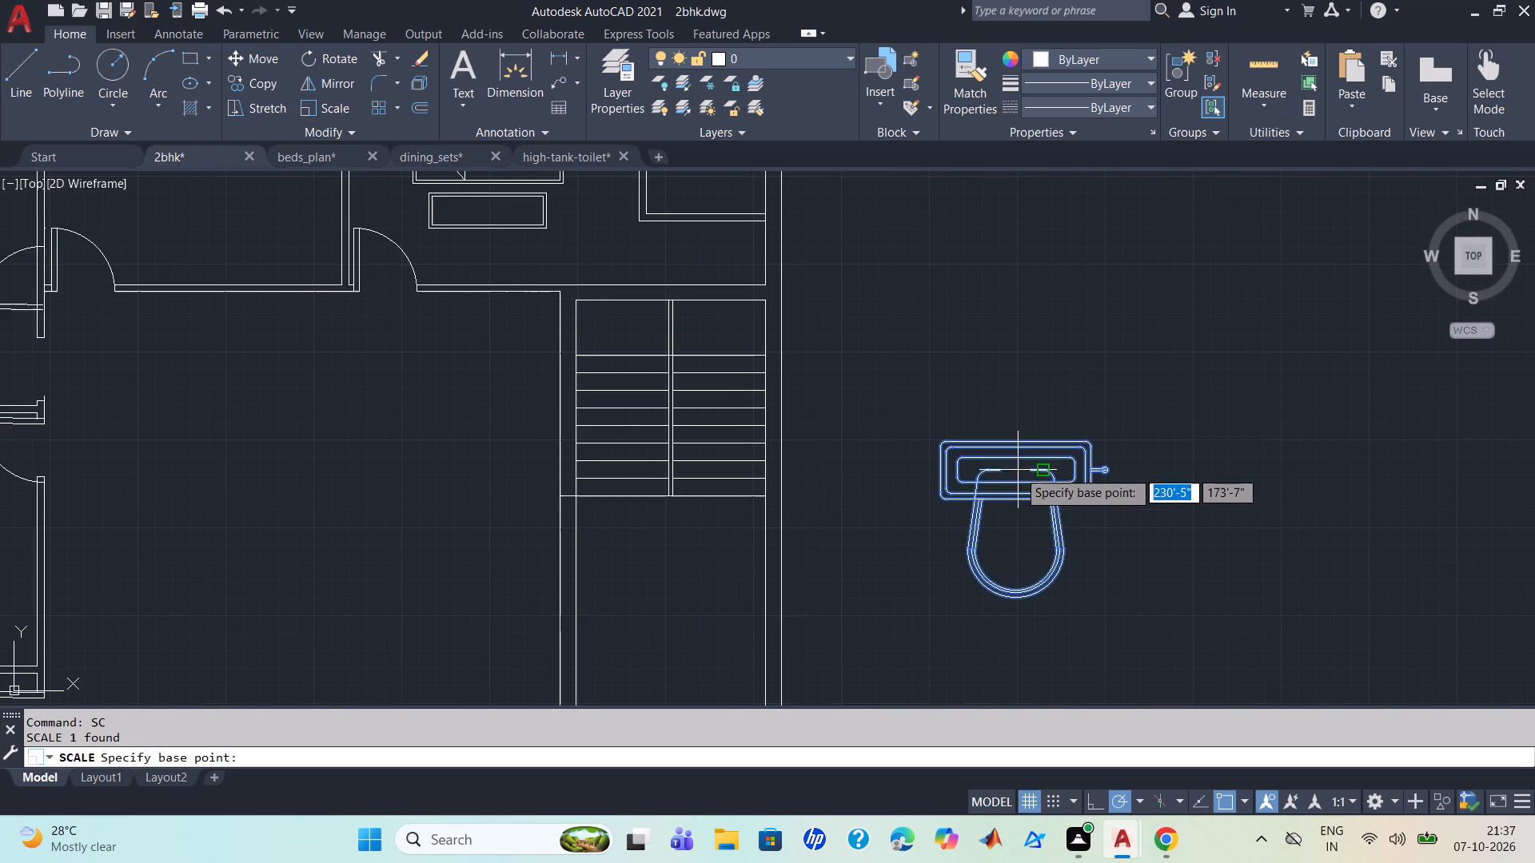
{"action": "left_click", "coordinate": [1042, 476]}
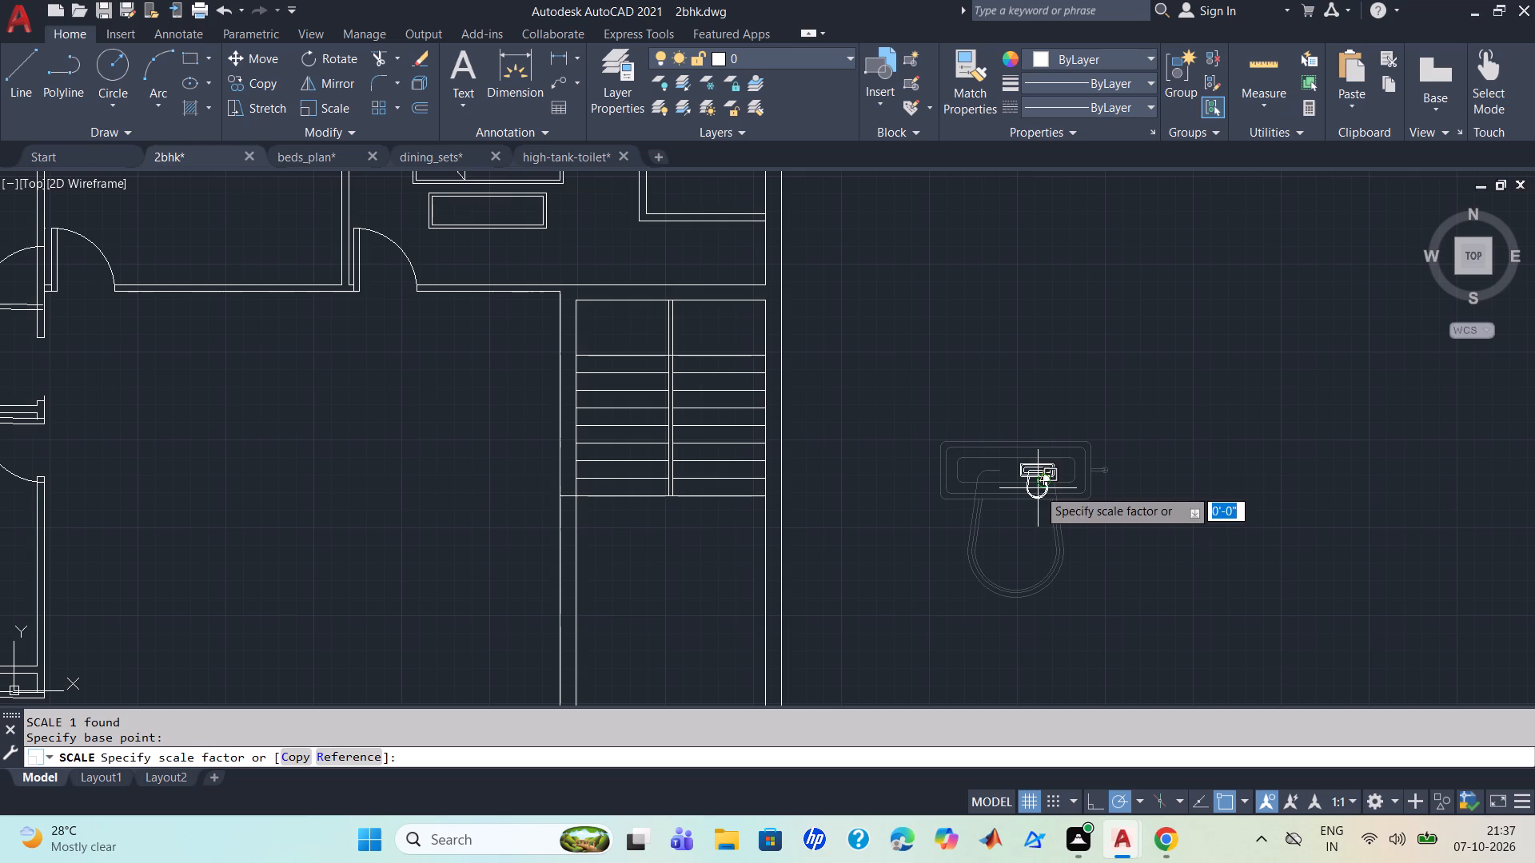
{"action": "left_click", "coordinate": [1037, 501]}
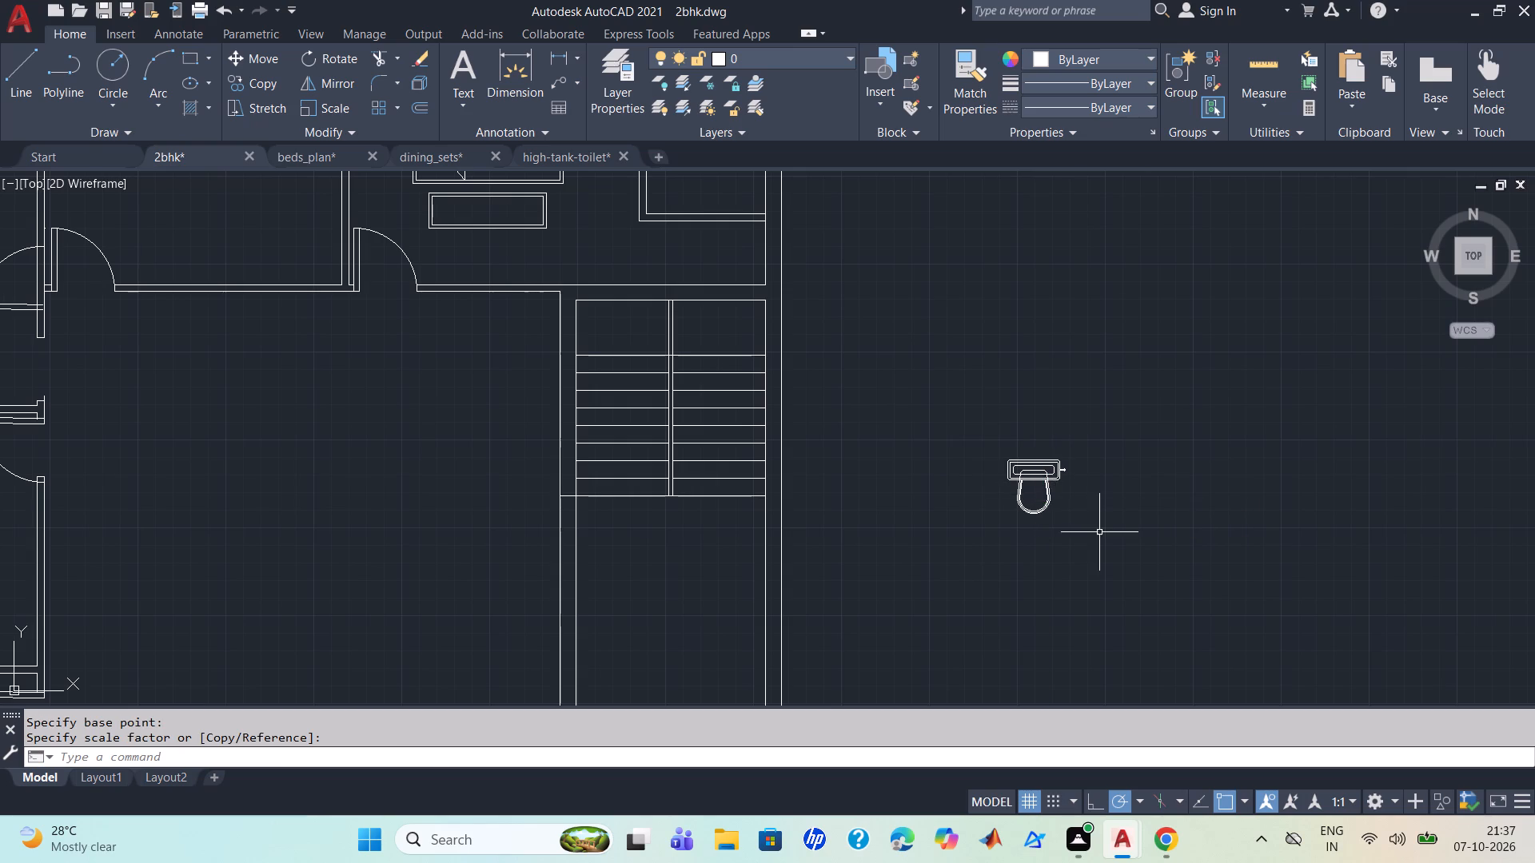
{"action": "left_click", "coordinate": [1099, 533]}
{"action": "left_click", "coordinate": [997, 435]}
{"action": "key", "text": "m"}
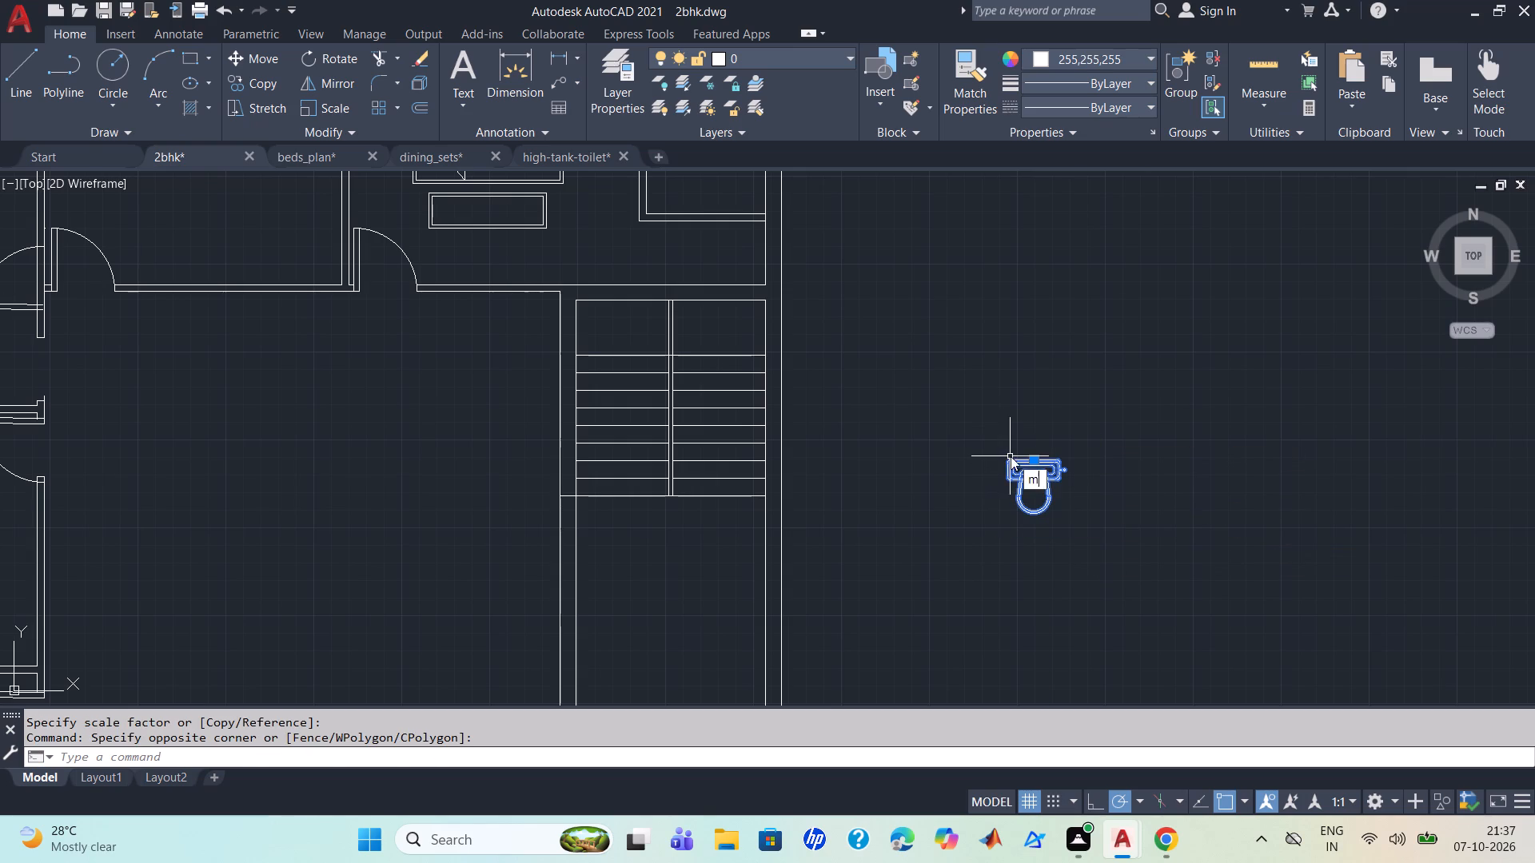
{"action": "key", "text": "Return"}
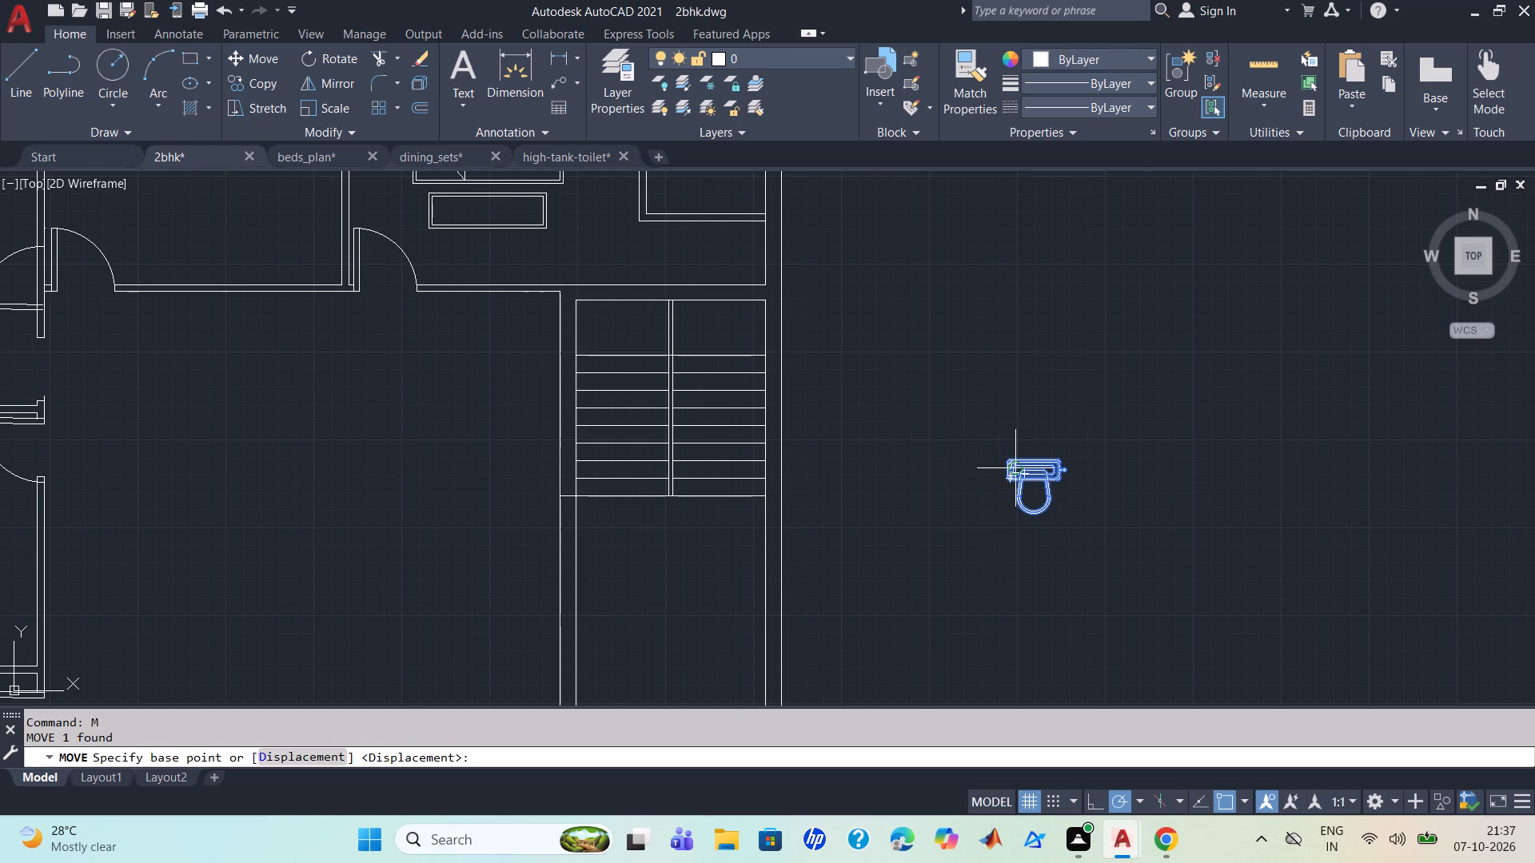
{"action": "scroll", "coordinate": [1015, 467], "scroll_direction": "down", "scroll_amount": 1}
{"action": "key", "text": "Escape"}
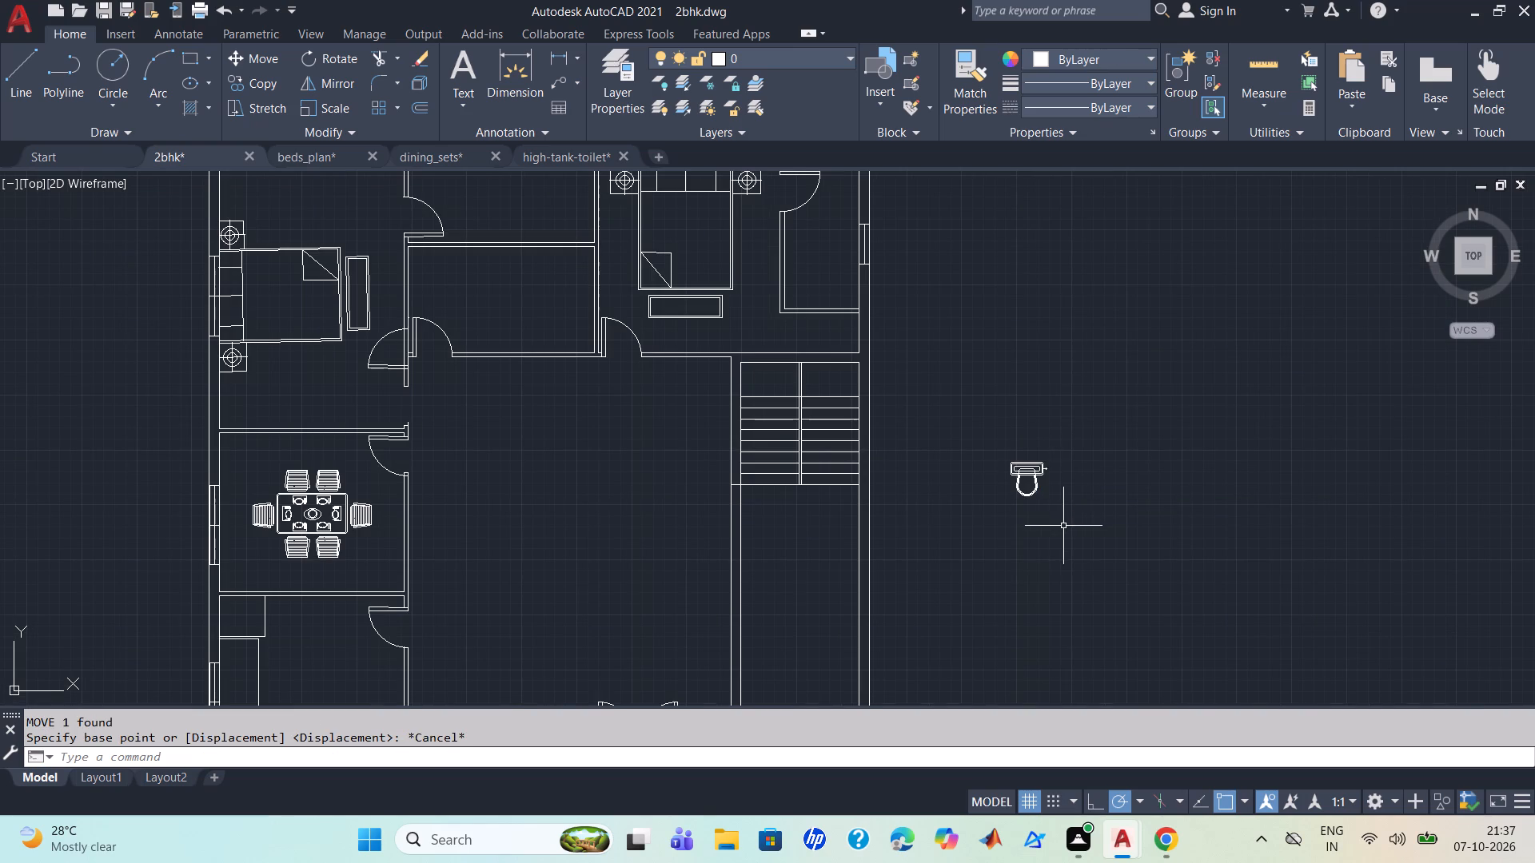
Rotate the toilet block 180° about the northeast corner of its tank so the bowl points north.
{"action": "left_click", "coordinate": [1063, 527]}
{"action": "left_click", "coordinate": [986, 433]}
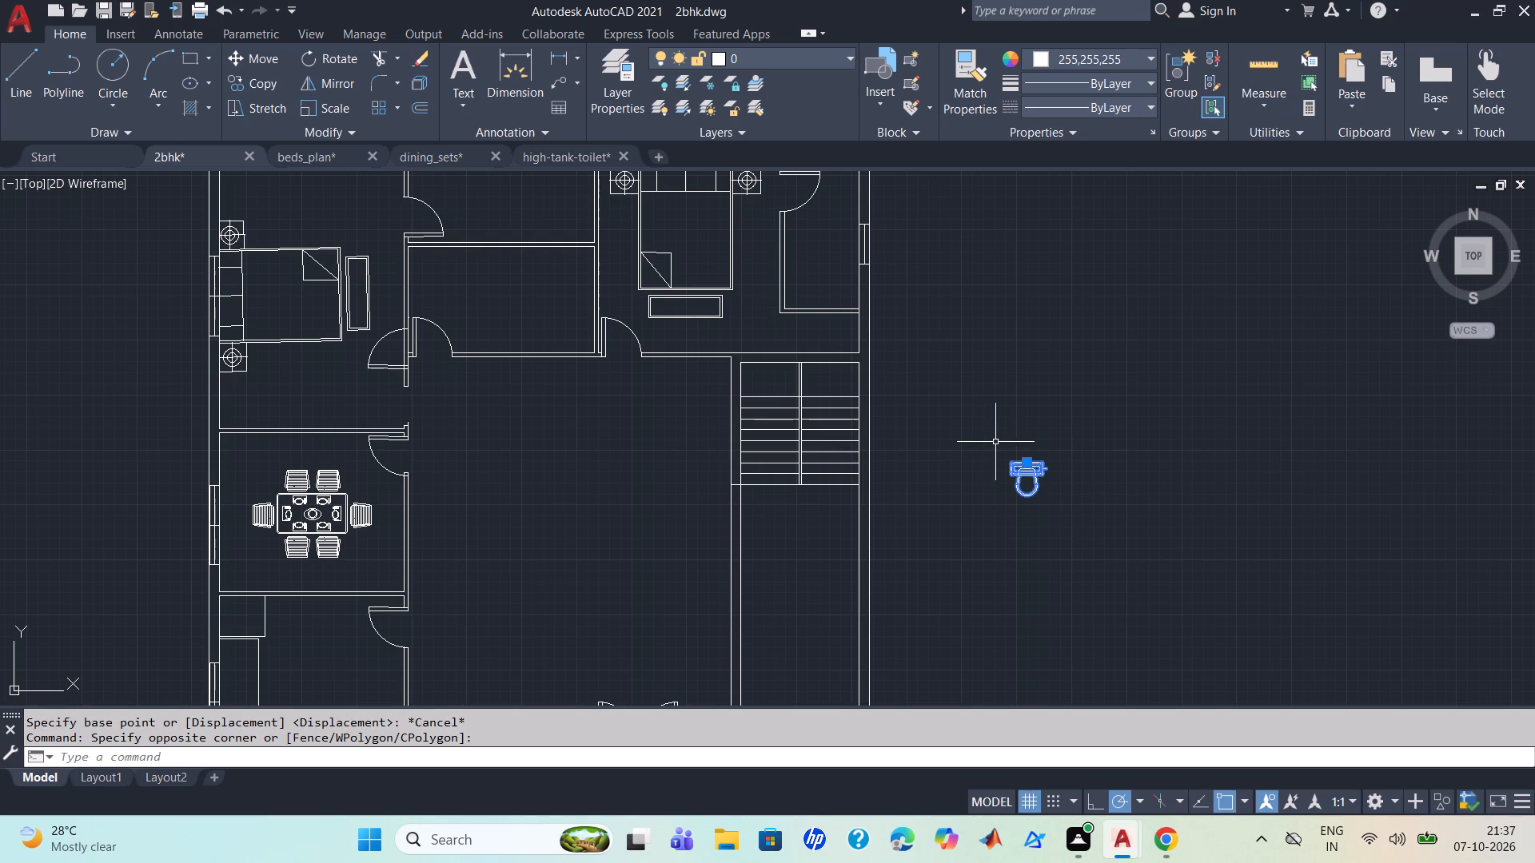
{"action": "key", "text": "r"}
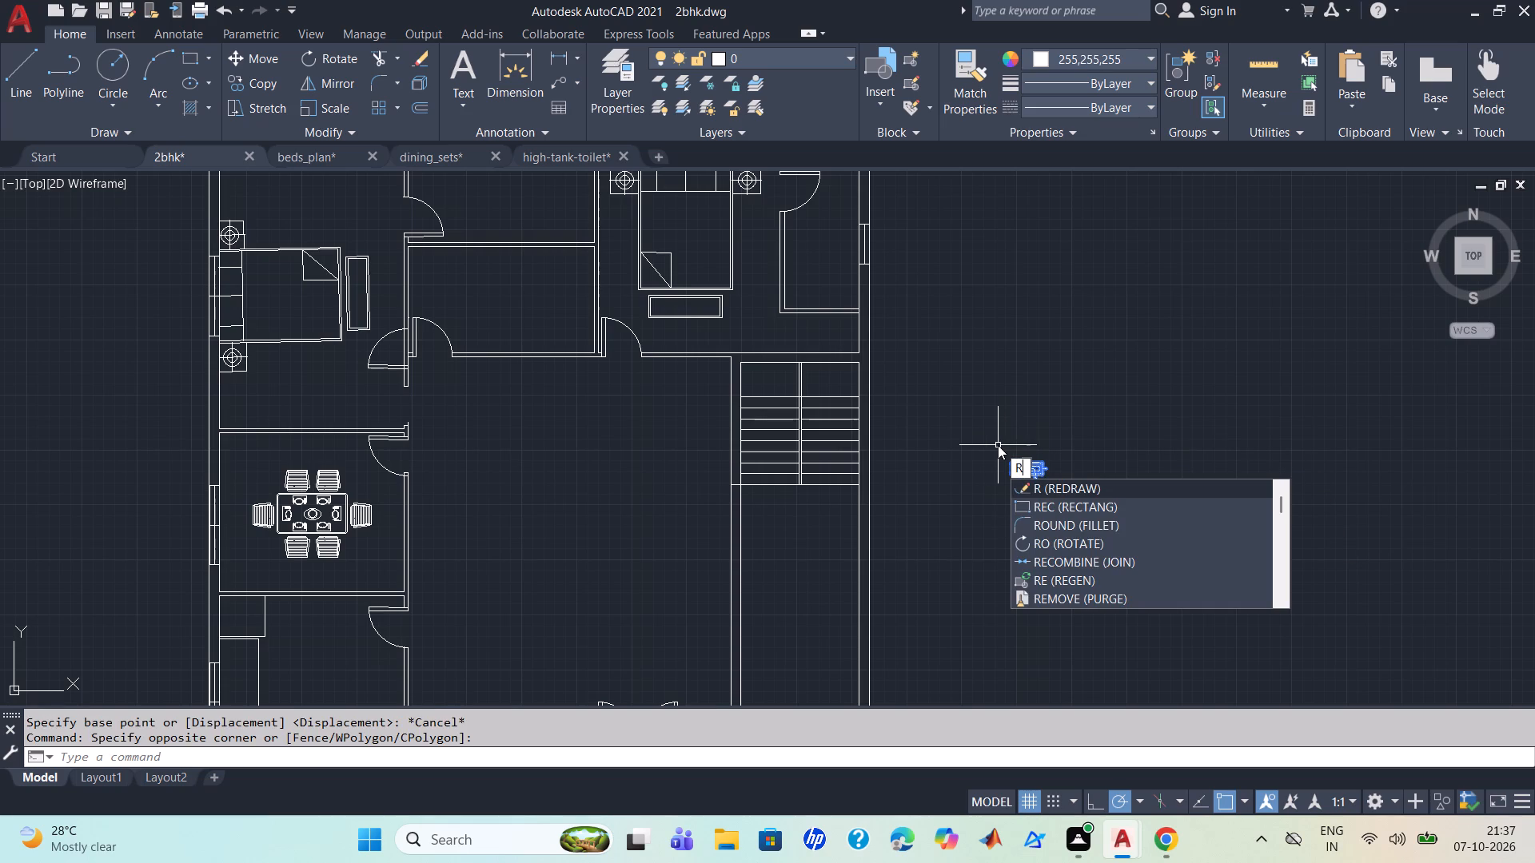
{"action": "key", "text": "o"}
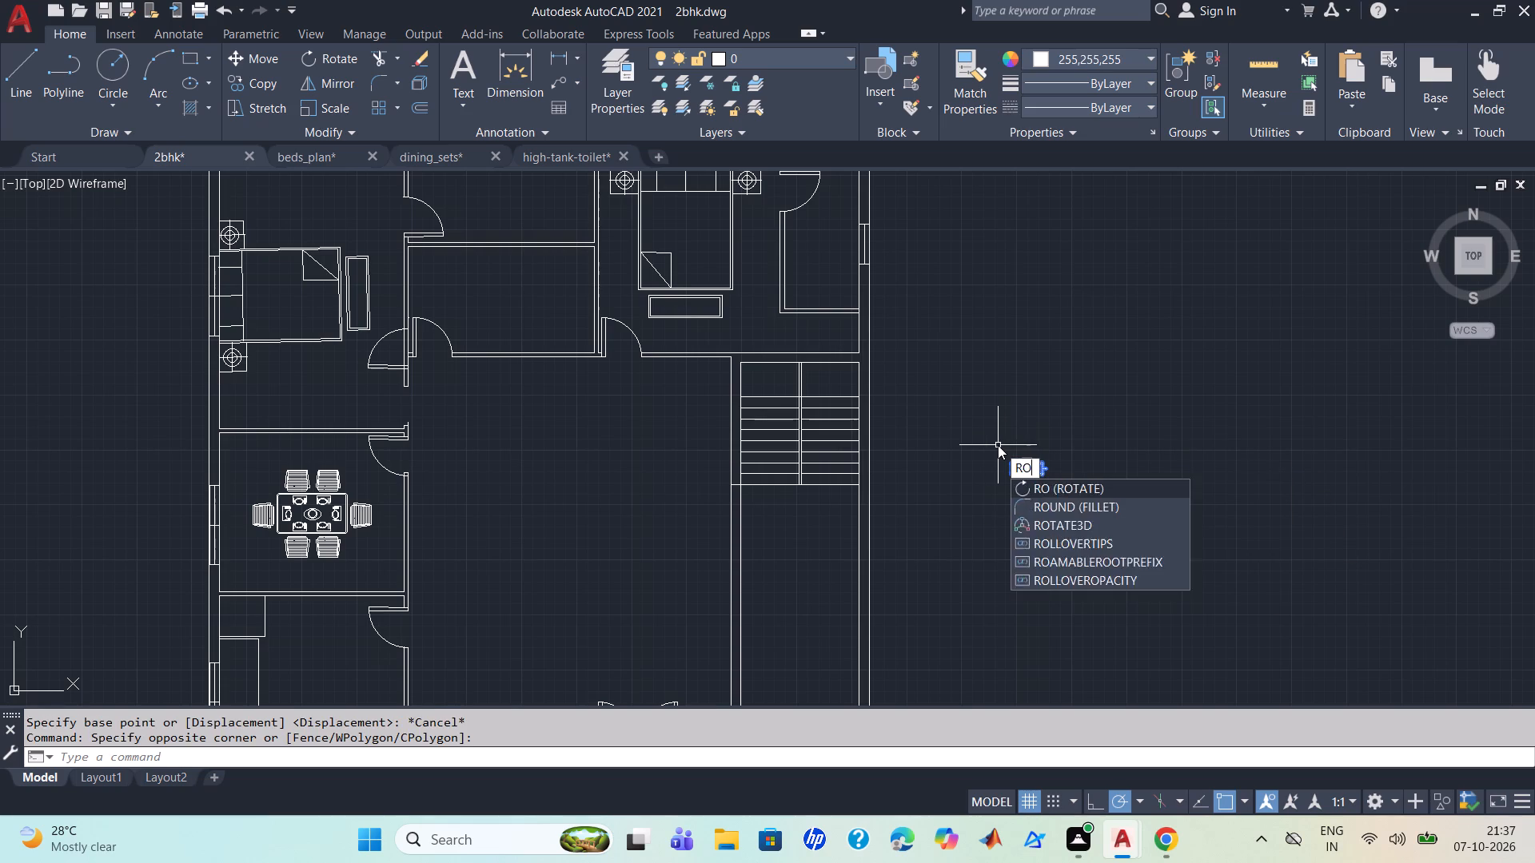
{"action": "key", "text": "Return"}
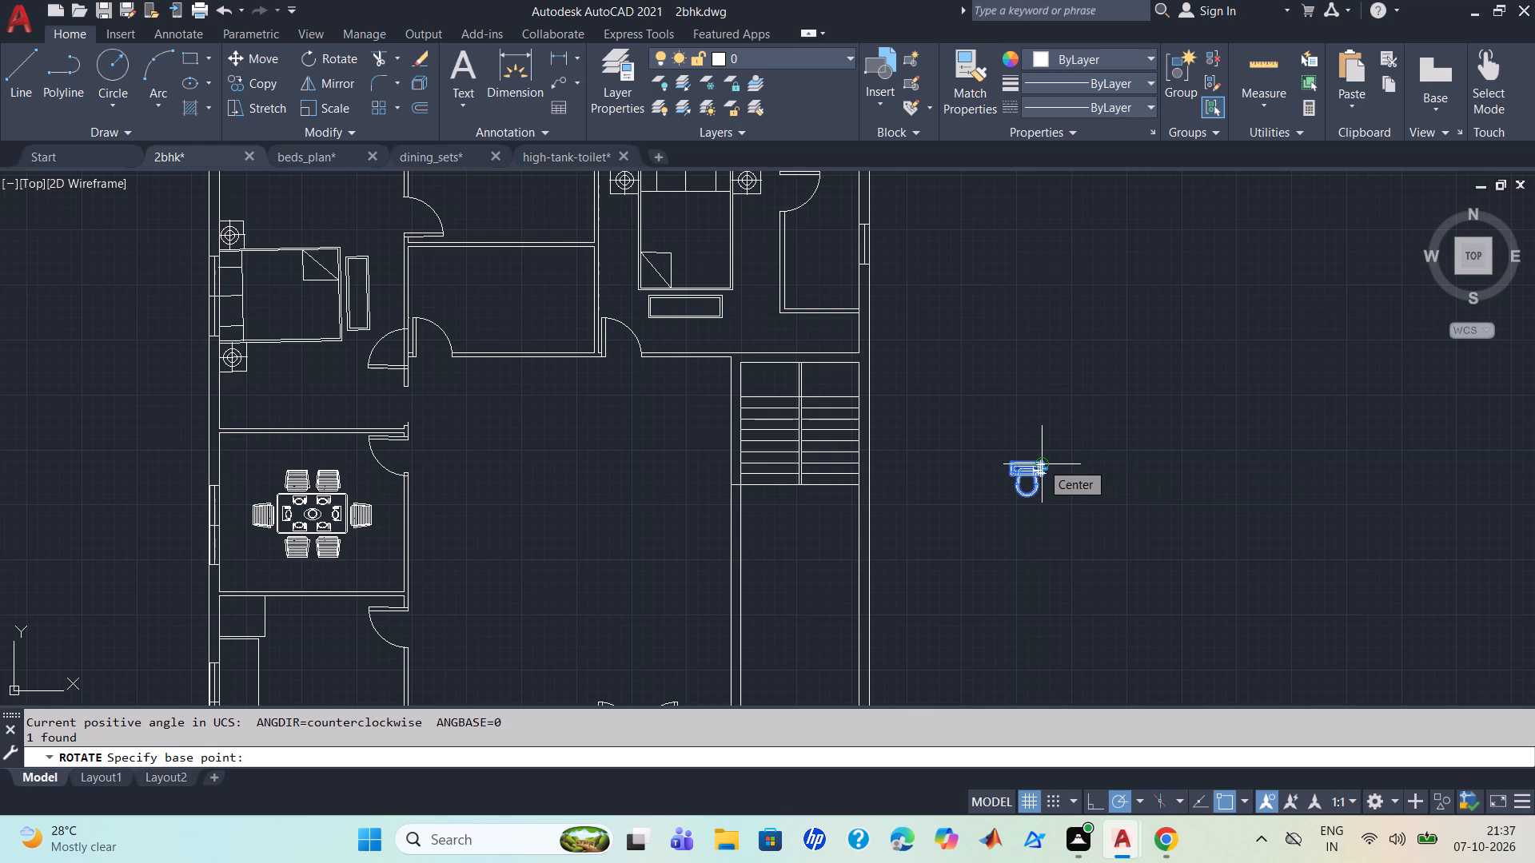
{"action": "left_click", "coordinate": [1041, 462]}
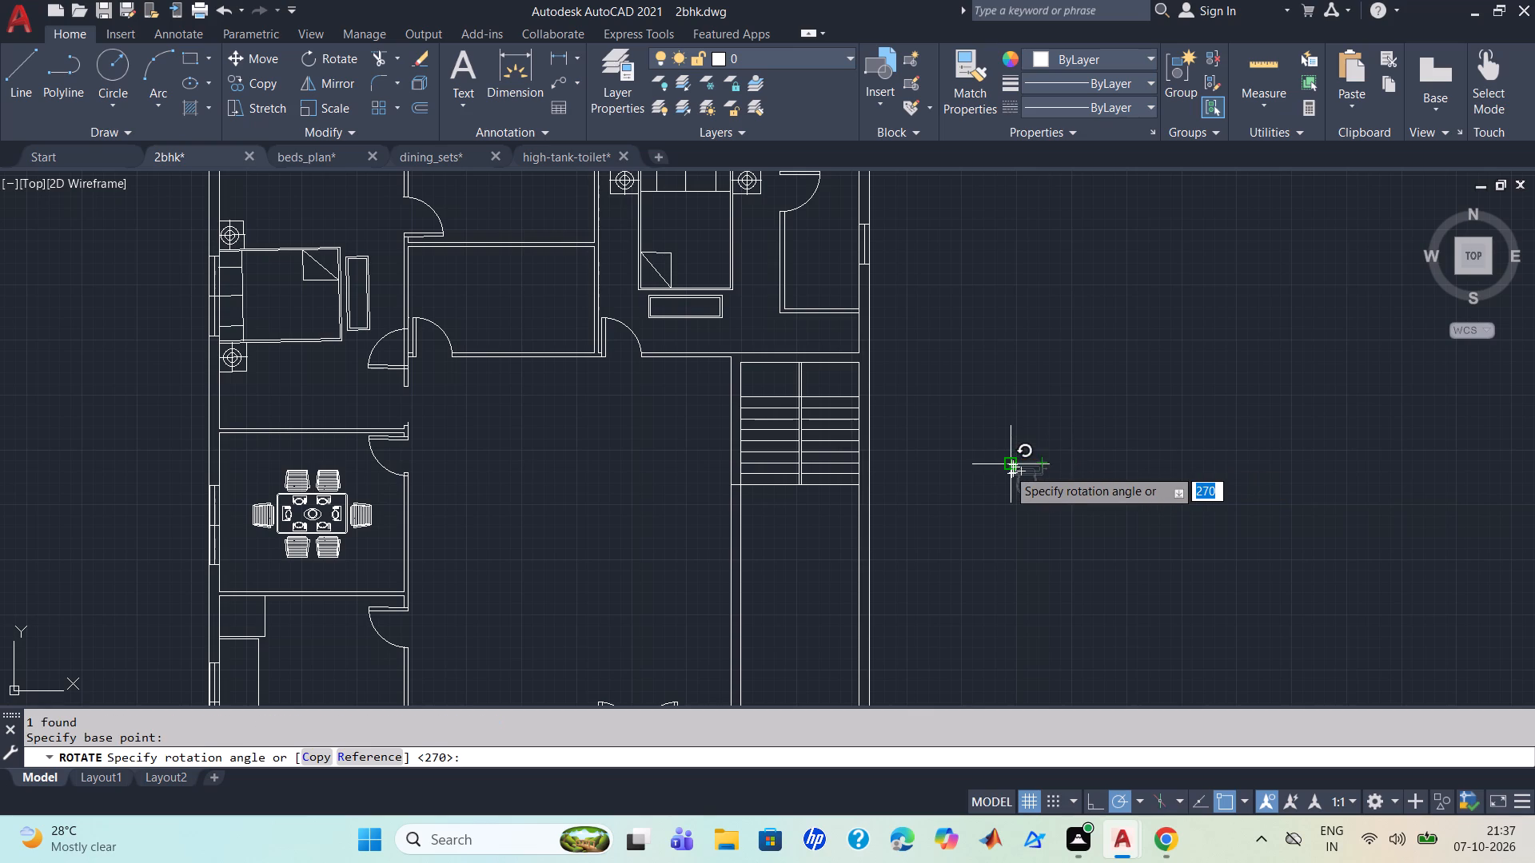
{"action": "left_click", "coordinate": [1007, 468]}
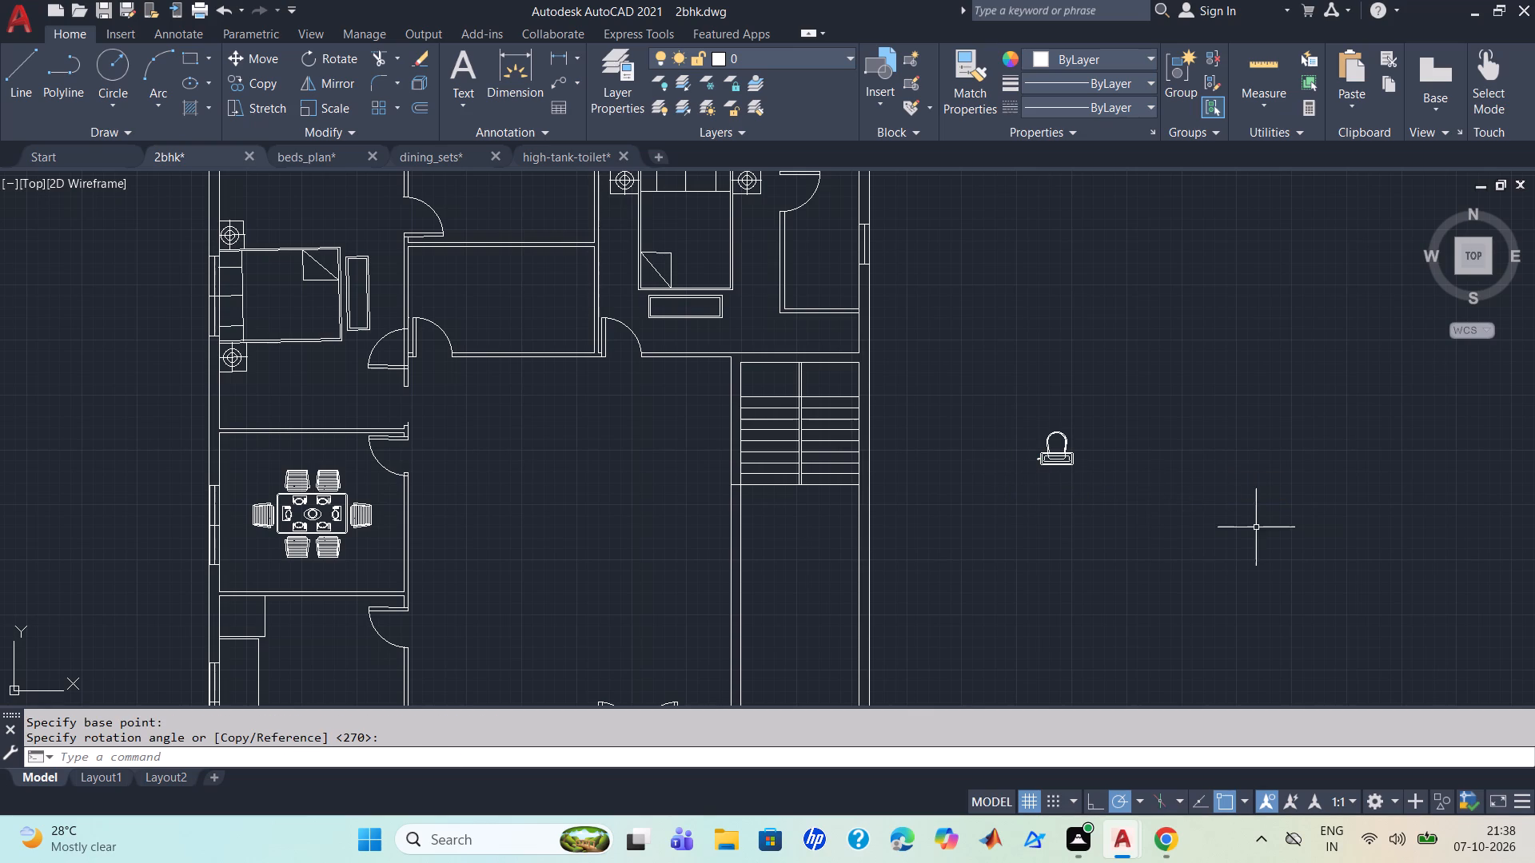
Mirror the toilet block about a horizontal line just south of it, keeping the original.
{"action": "left_click", "coordinate": [1093, 494]}
{"action": "left_click", "coordinate": [1035, 416]}
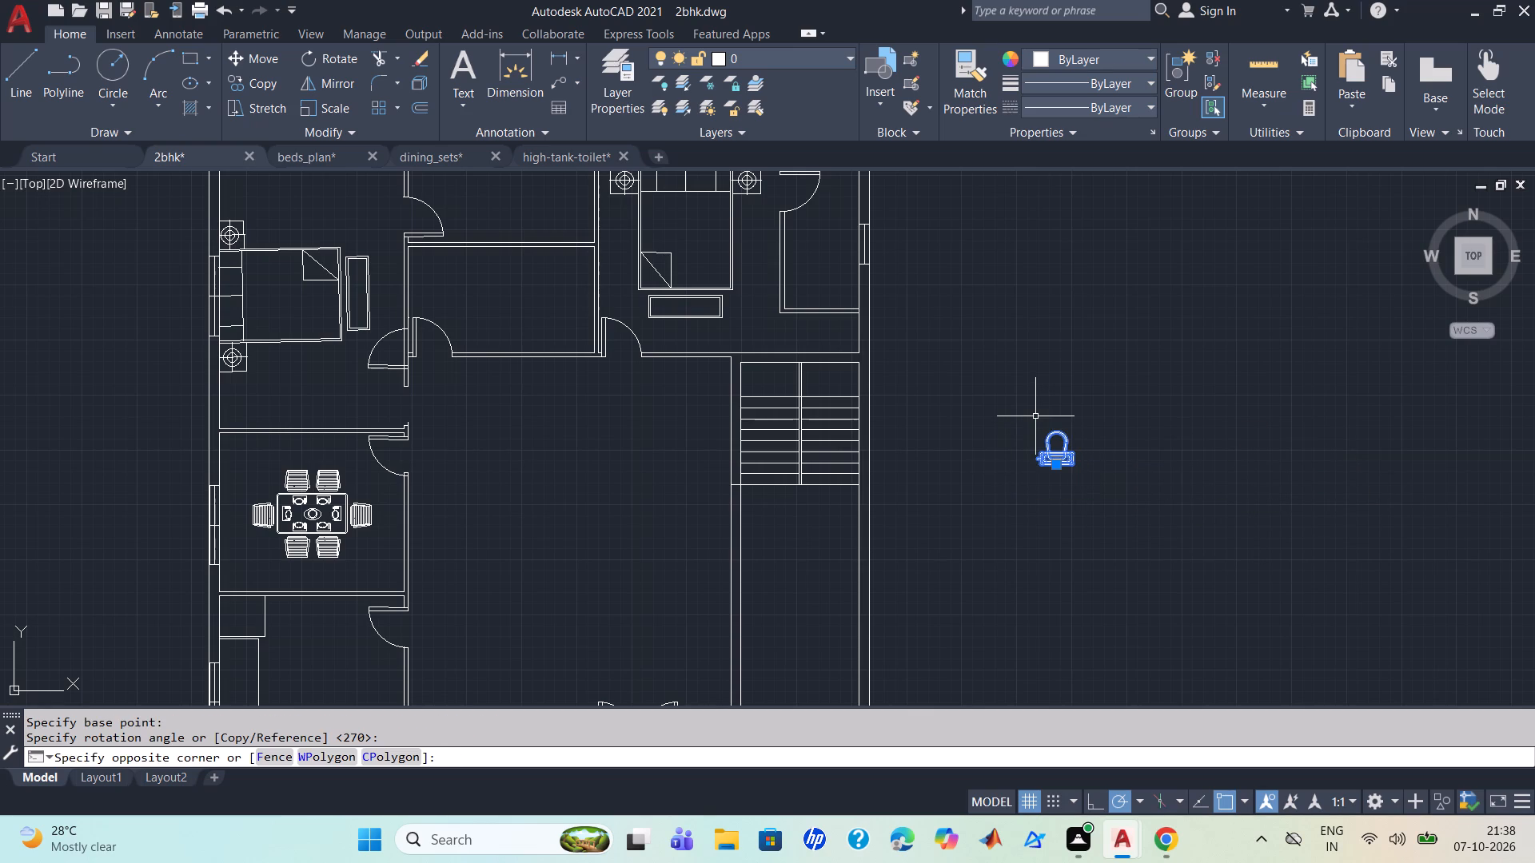
{"action": "type", "text": "mi"}
{"action": "key", "text": "Return"}
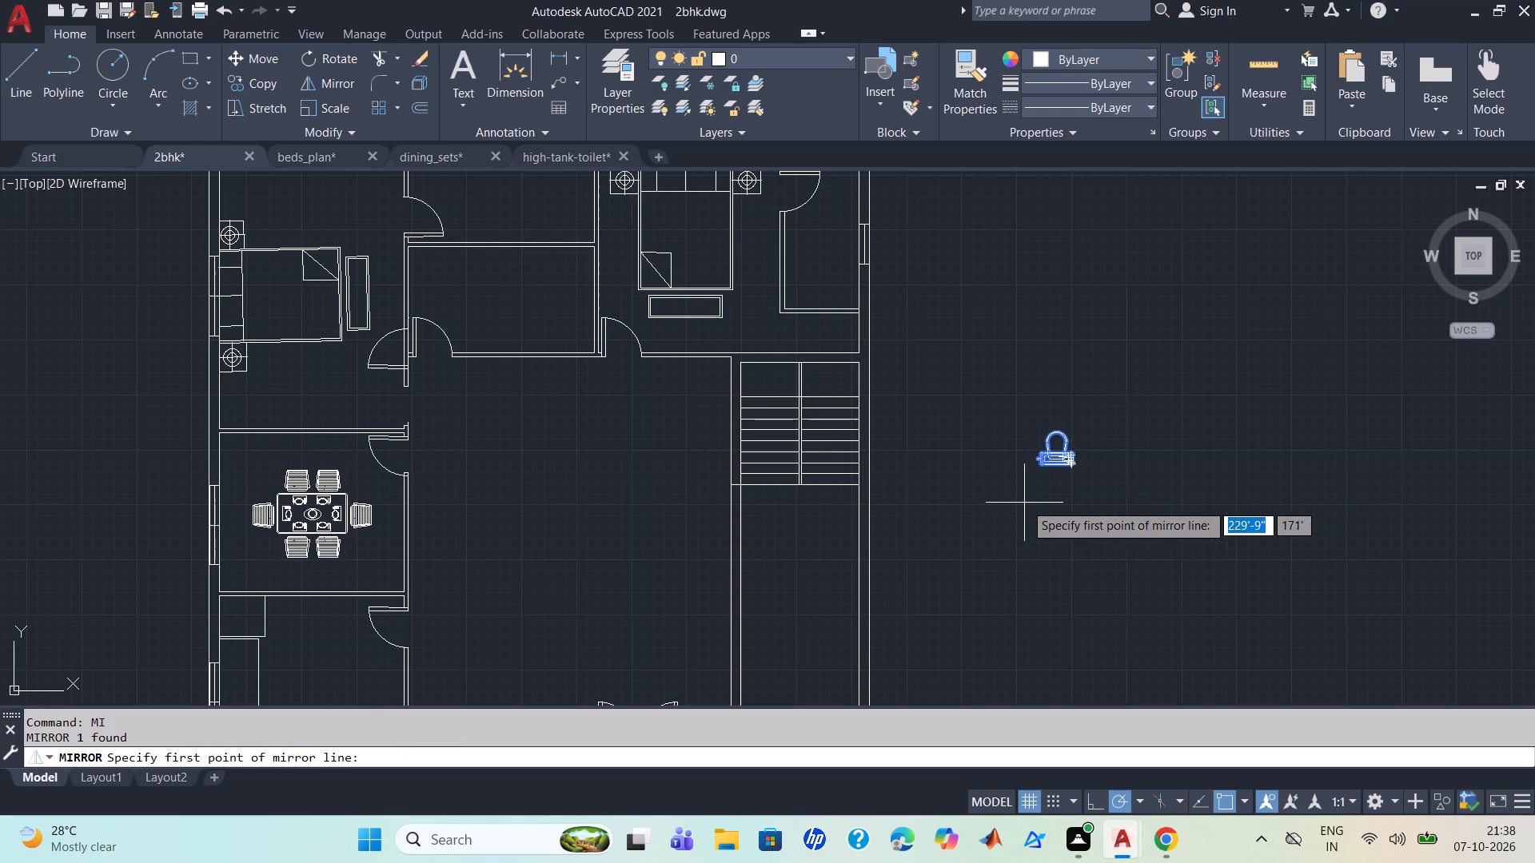
{"action": "left_click", "coordinate": [1024, 503]}
{"action": "left_click", "coordinate": [1154, 507]}
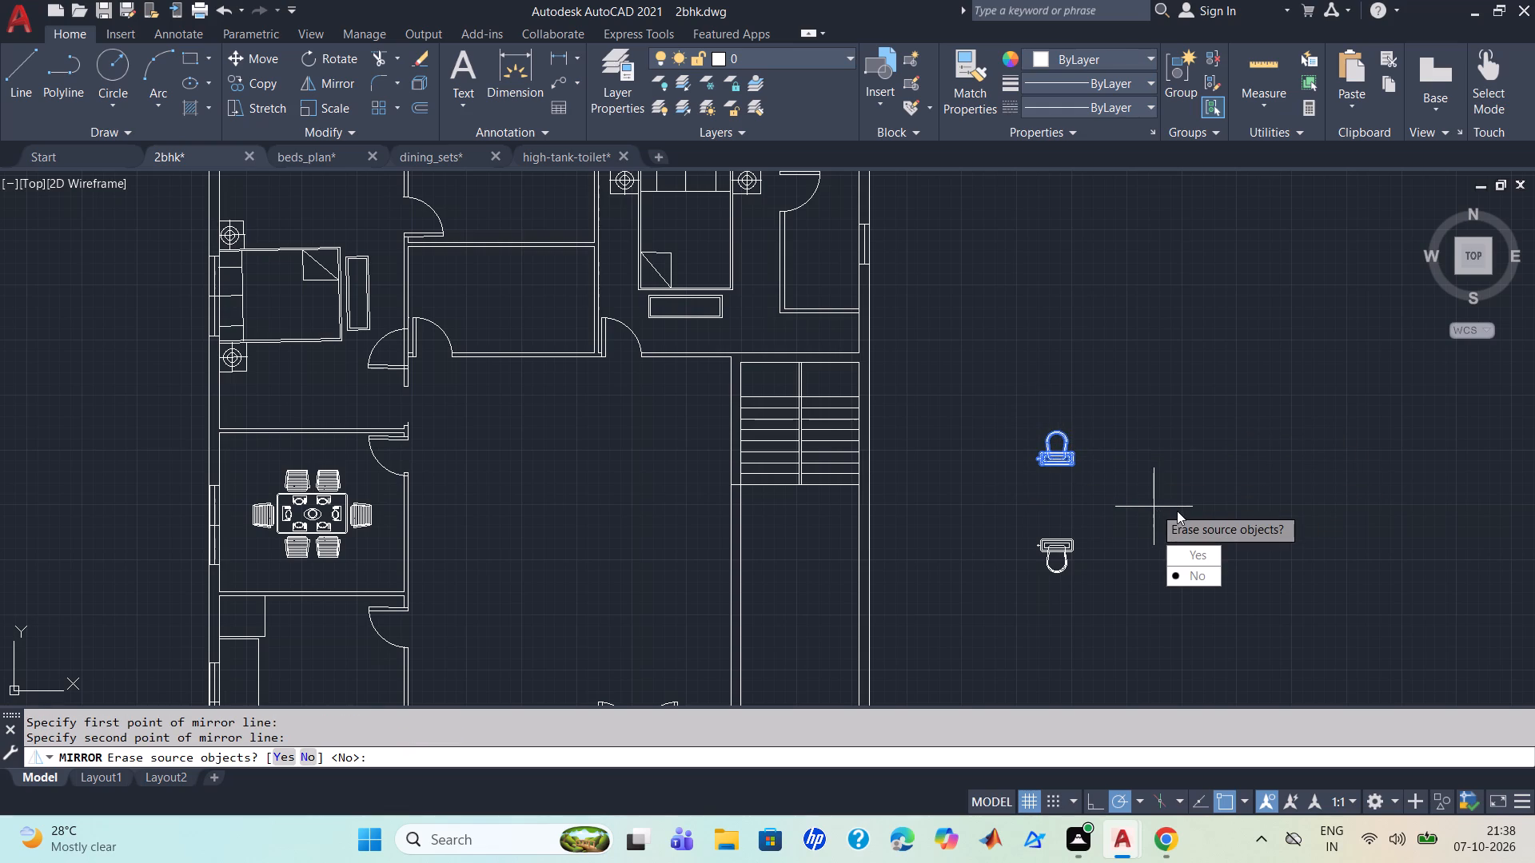
{"action": "left_click_drag", "start_coordinate": [1210, 575], "coordinate": [1153, 507]}
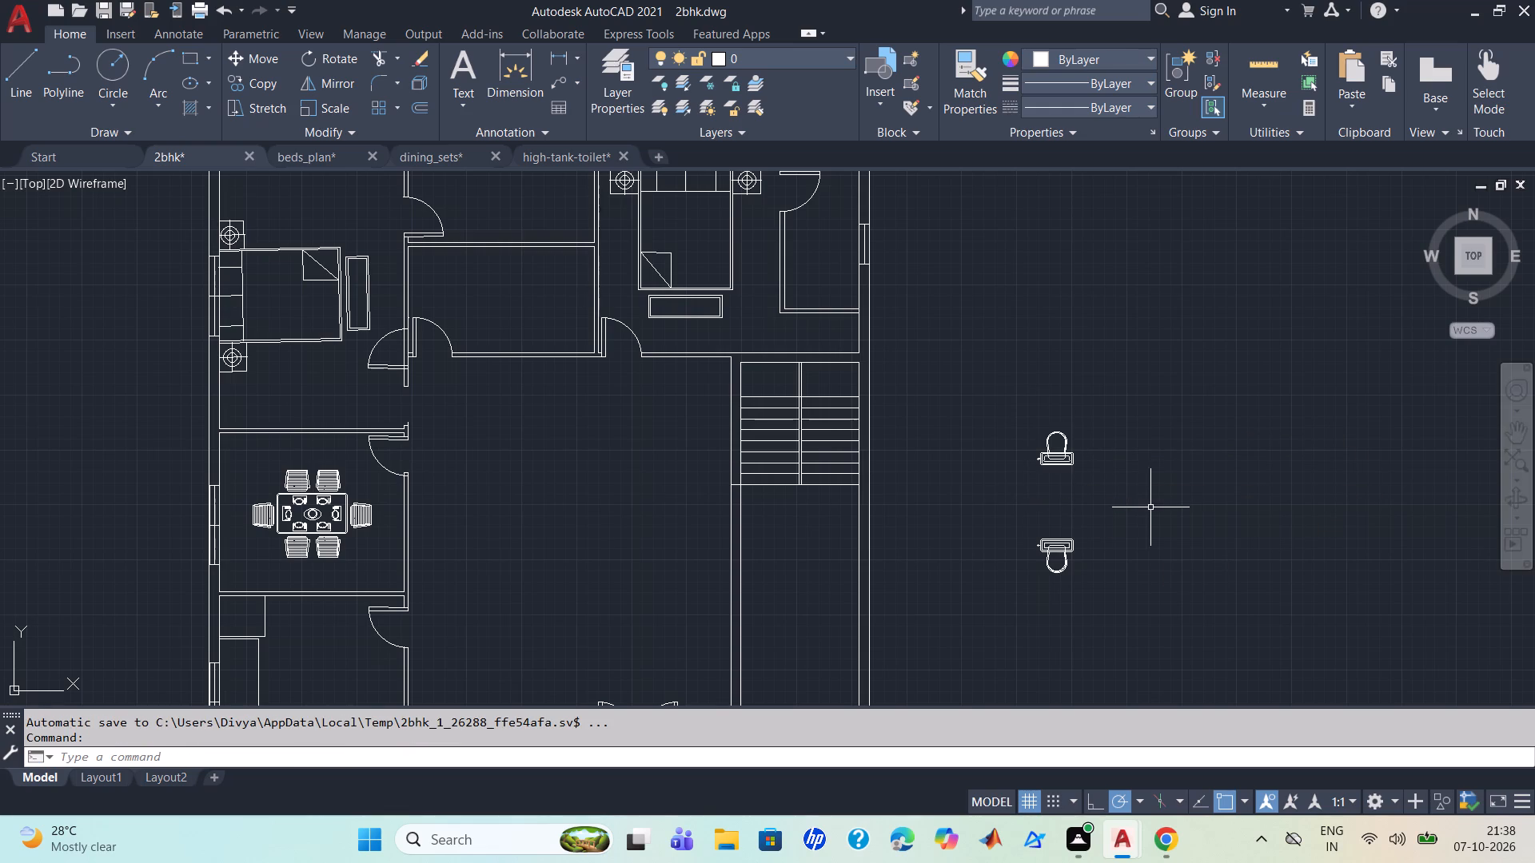
Rotate the mirrored toilet copy 180° about the northeast corner of its tank so its bowl points north.
{"action": "left_click", "coordinate": [1098, 589]}
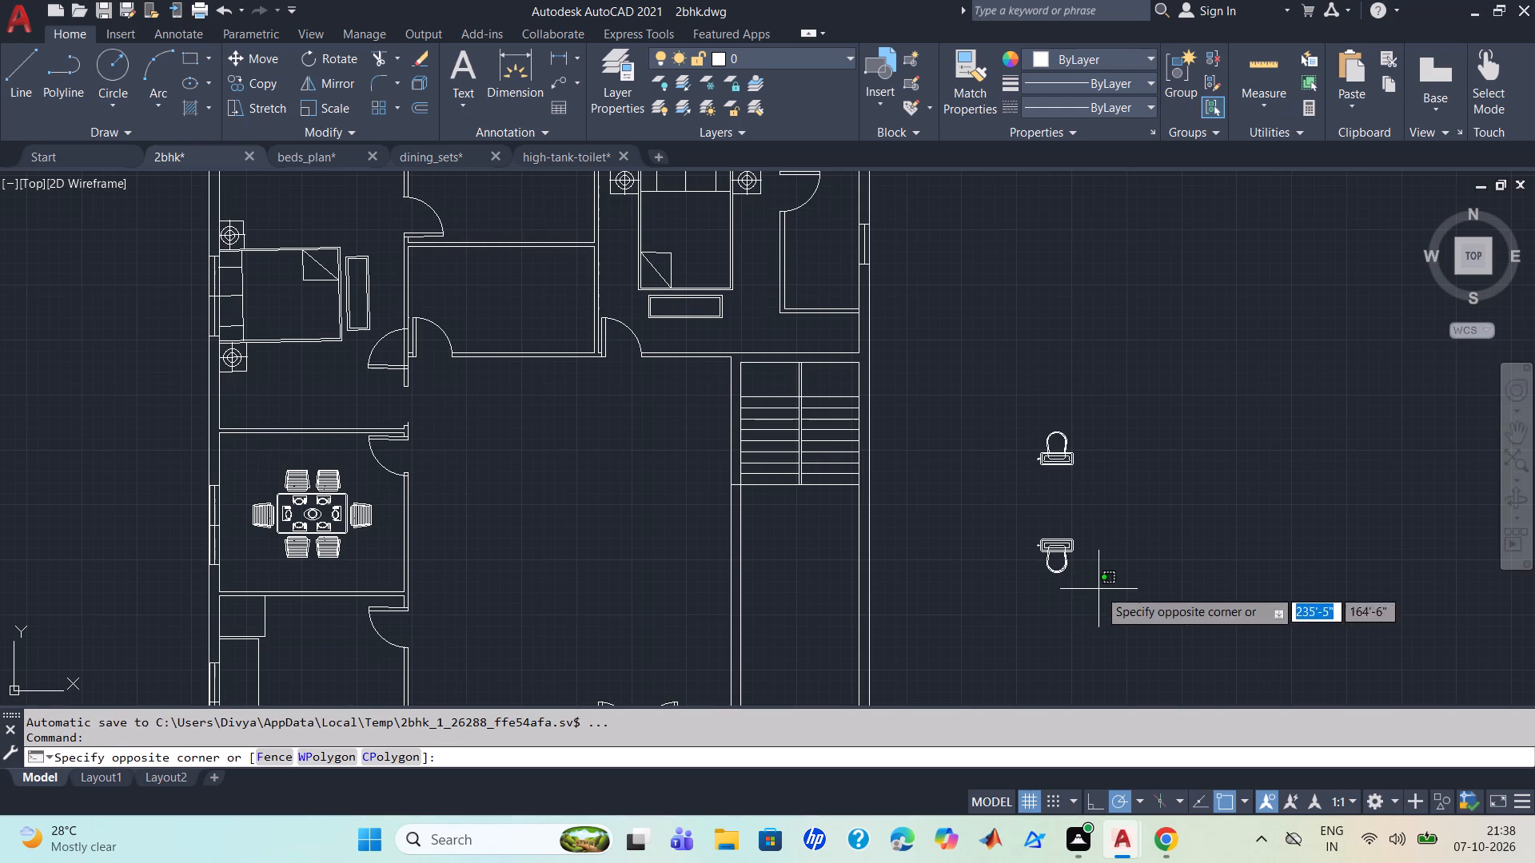
{"action": "left_click", "coordinate": [1026, 525]}
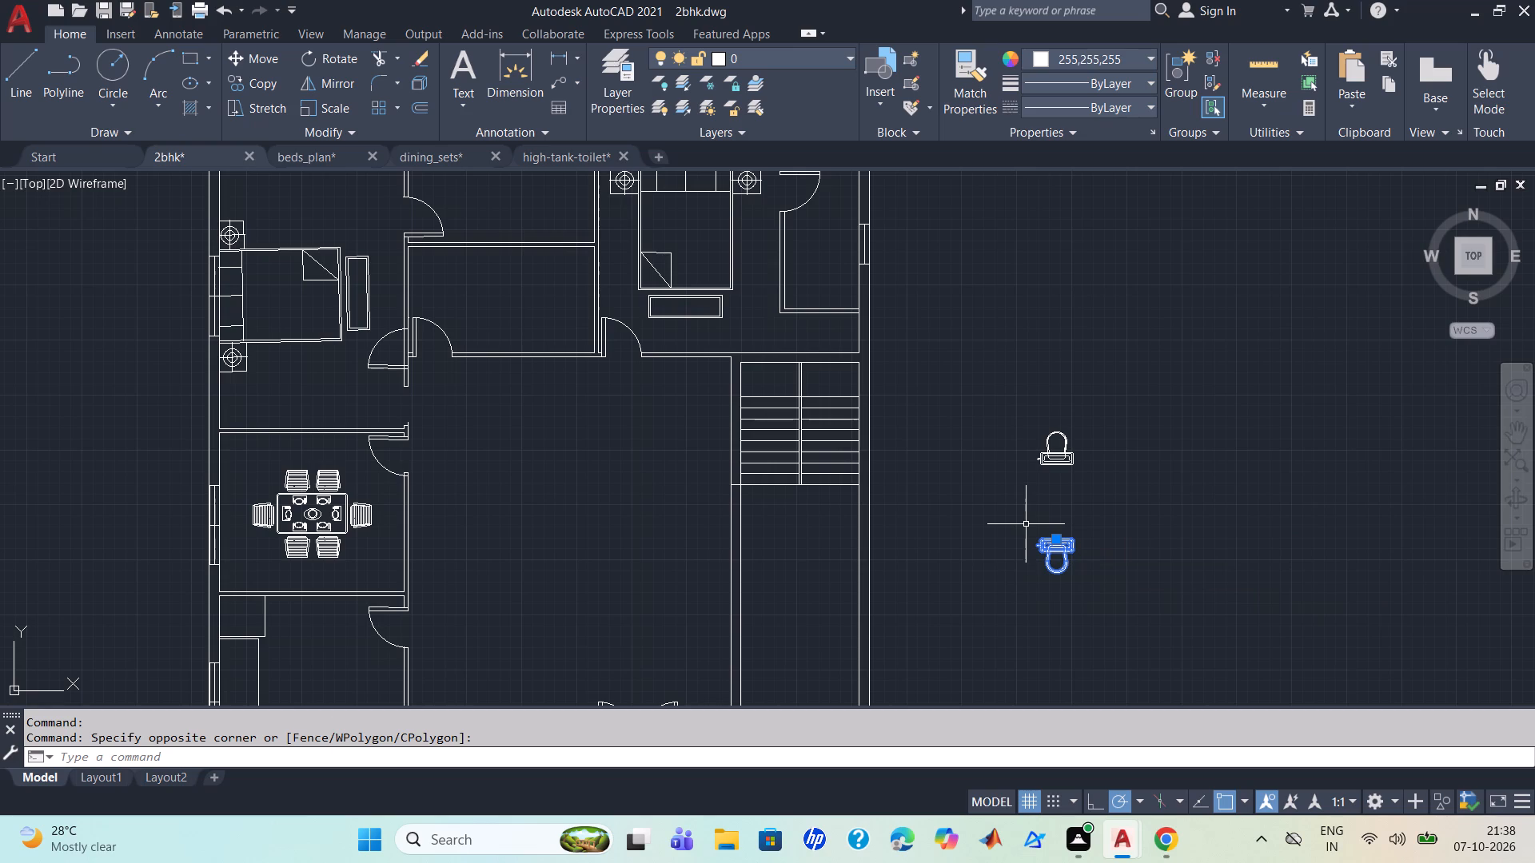
{"action": "type", "text": "ro"}
{"action": "key", "text": "Return"}
{"action": "scroll", "coordinate": [1084, 554], "scroll_direction": "up", "scroll_amount": 2}
{"action": "left_click", "coordinate": [1049, 523]}
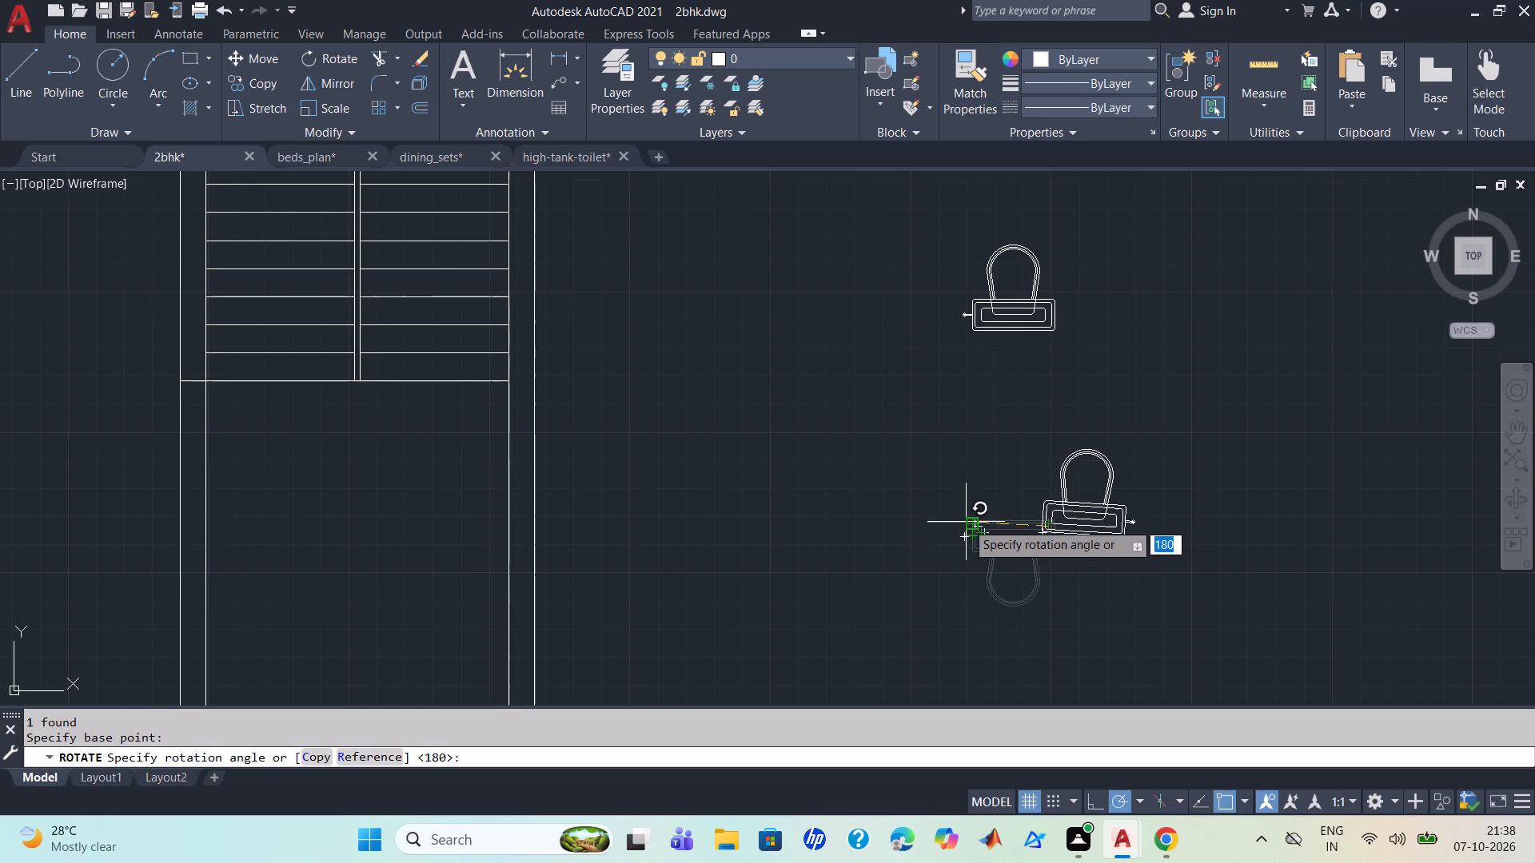
{"action": "left_click", "coordinate": [845, 527]}
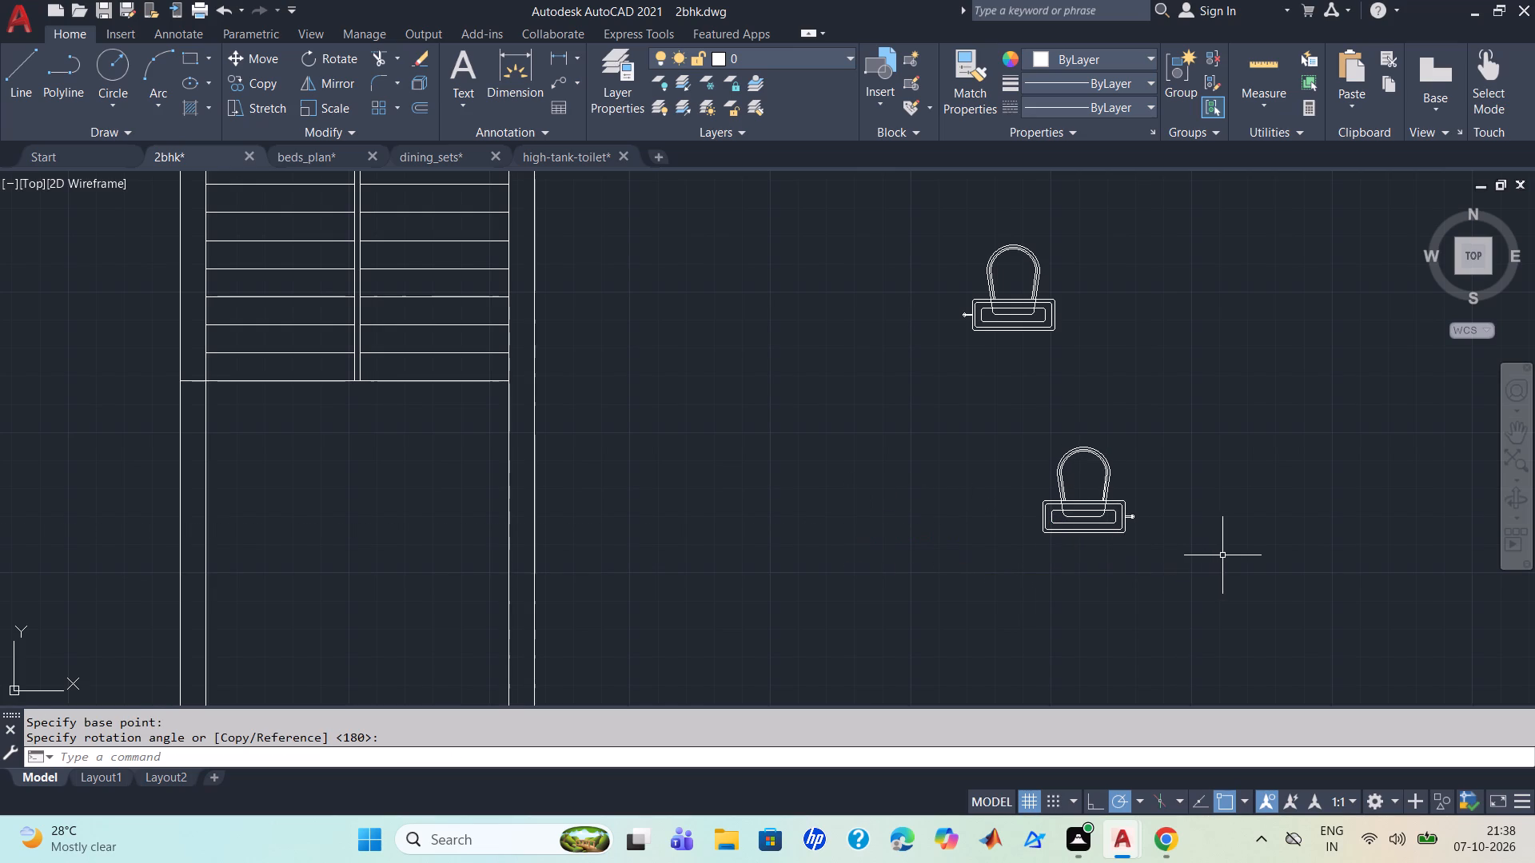
Rotate the toilet copy 90° counterclockwise about the southwest corner of its tank so its bowl points west.
{"action": "left_click", "coordinate": [1201, 571]}
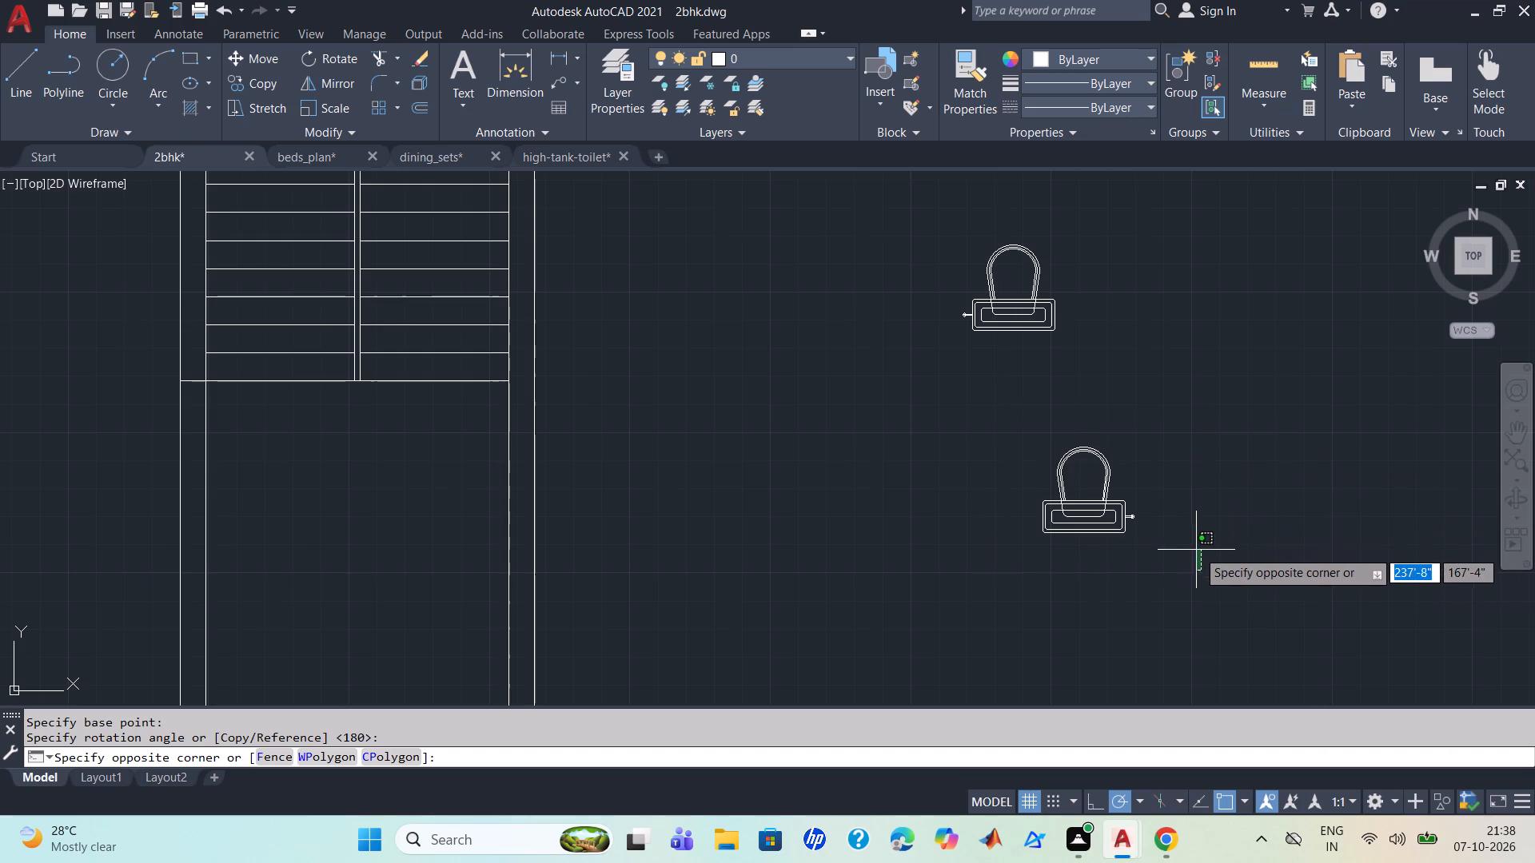
{"action": "left_click", "coordinate": [958, 427]}
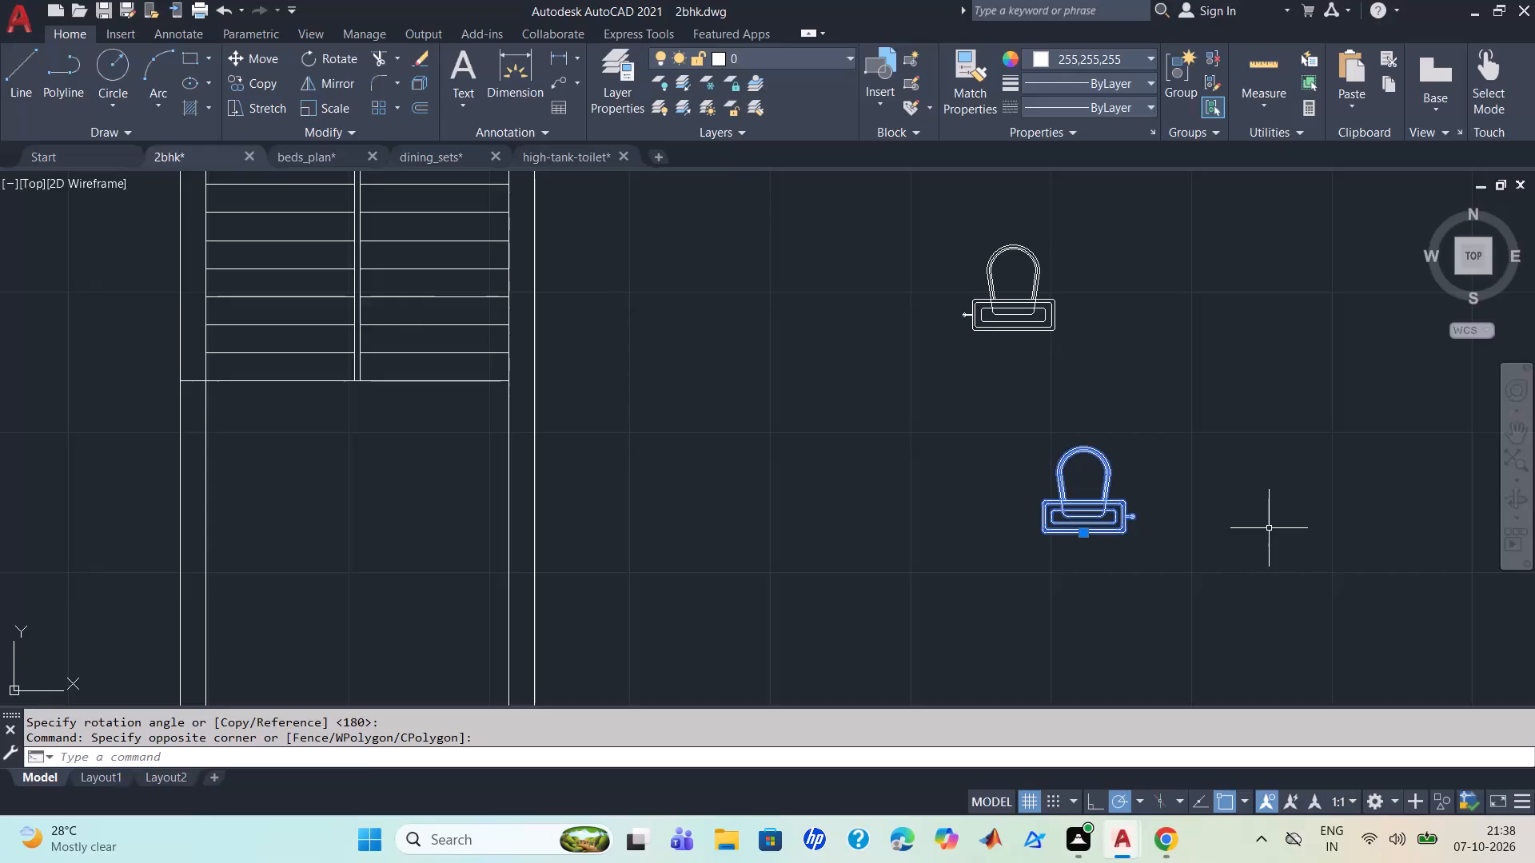
{"action": "type", "text": "ro"}
{"action": "key", "text": "Return"}
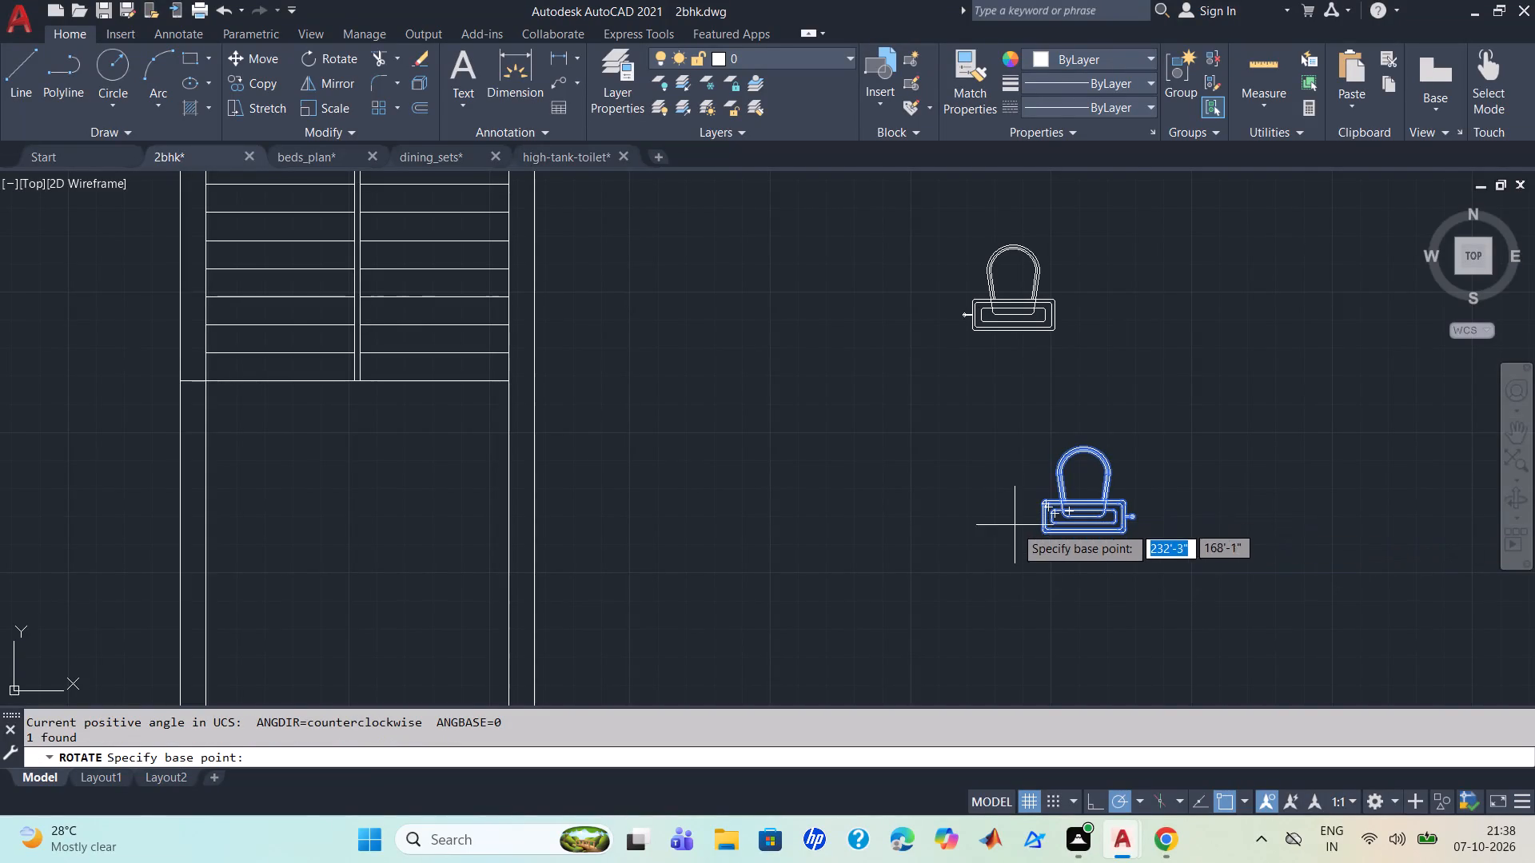
{"action": "left_click", "coordinate": [1047, 536]}
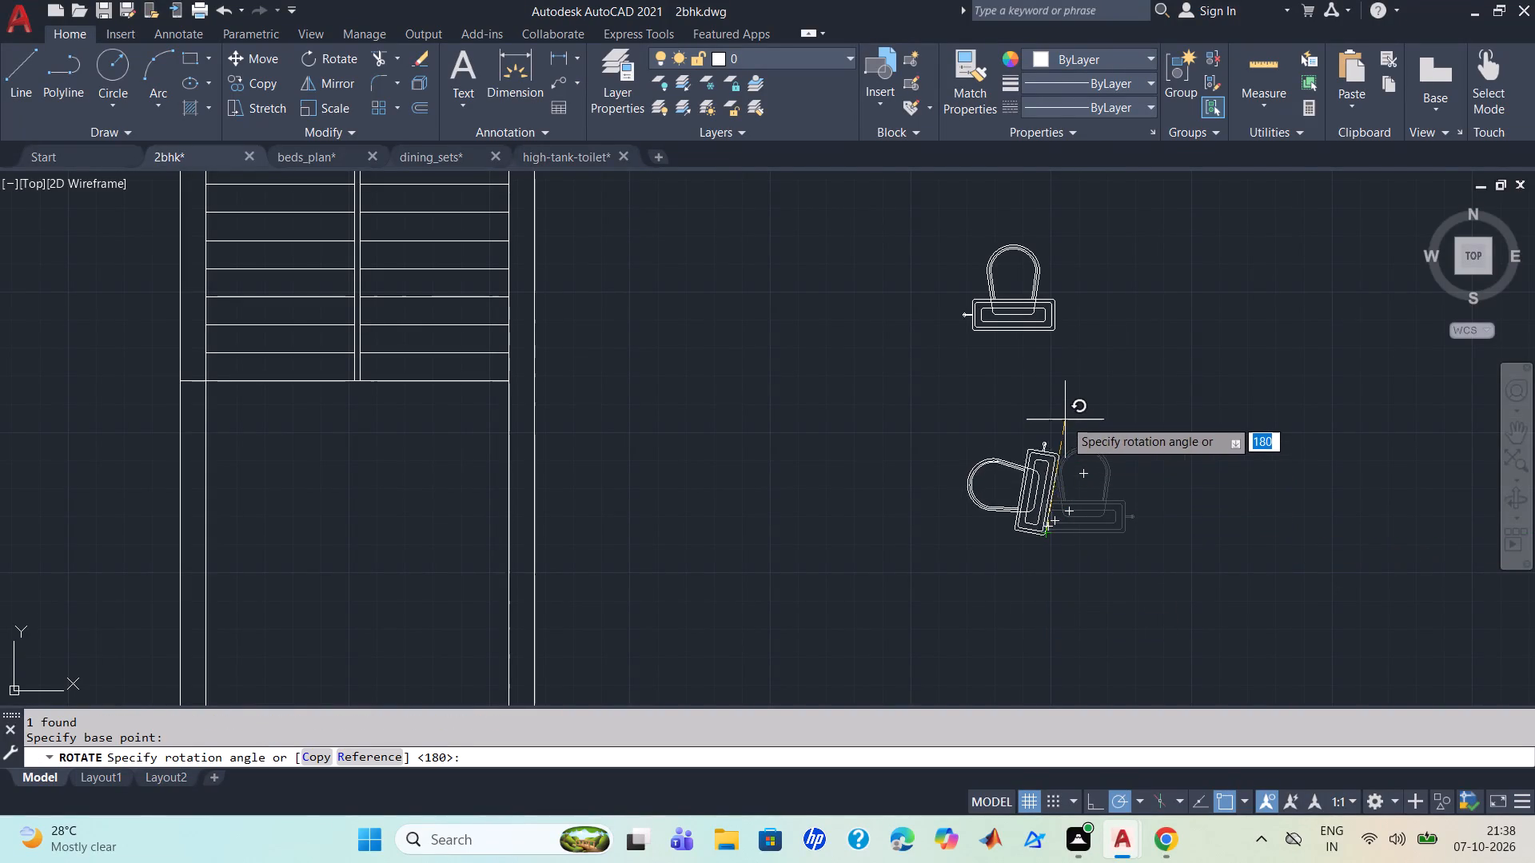
{"action": "left_click", "coordinate": [1047, 400]}
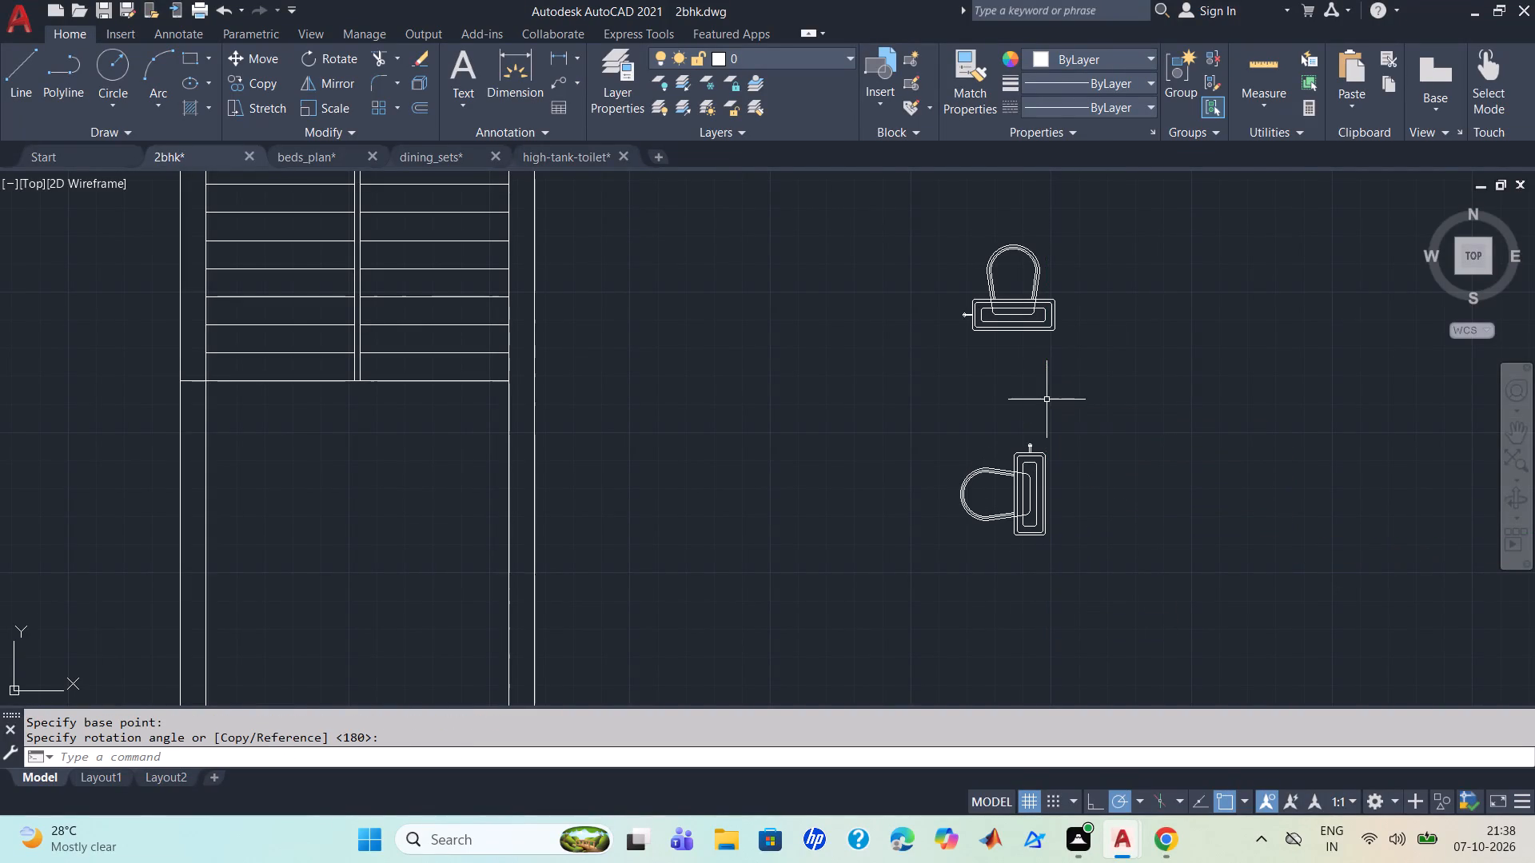
Move the west-facing toilet into the north-central bathroom, with its tank beside the east wall.
{"action": "left_click", "coordinate": [1098, 579]}
{"action": "left_click", "coordinate": [956, 412]}
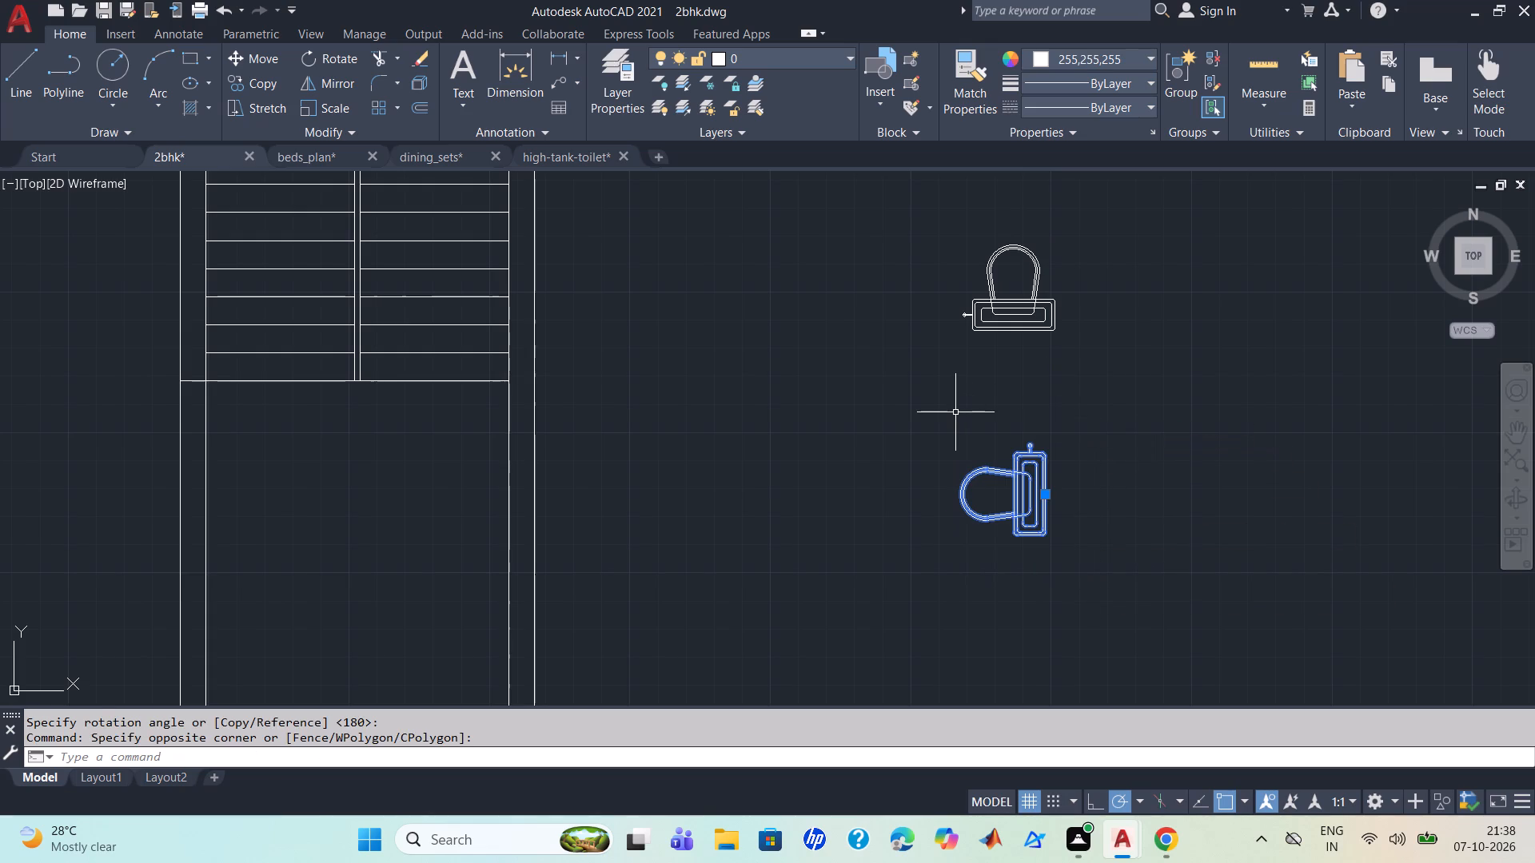
{"action": "key", "text": "m"}
{"action": "key", "text": "Return"}
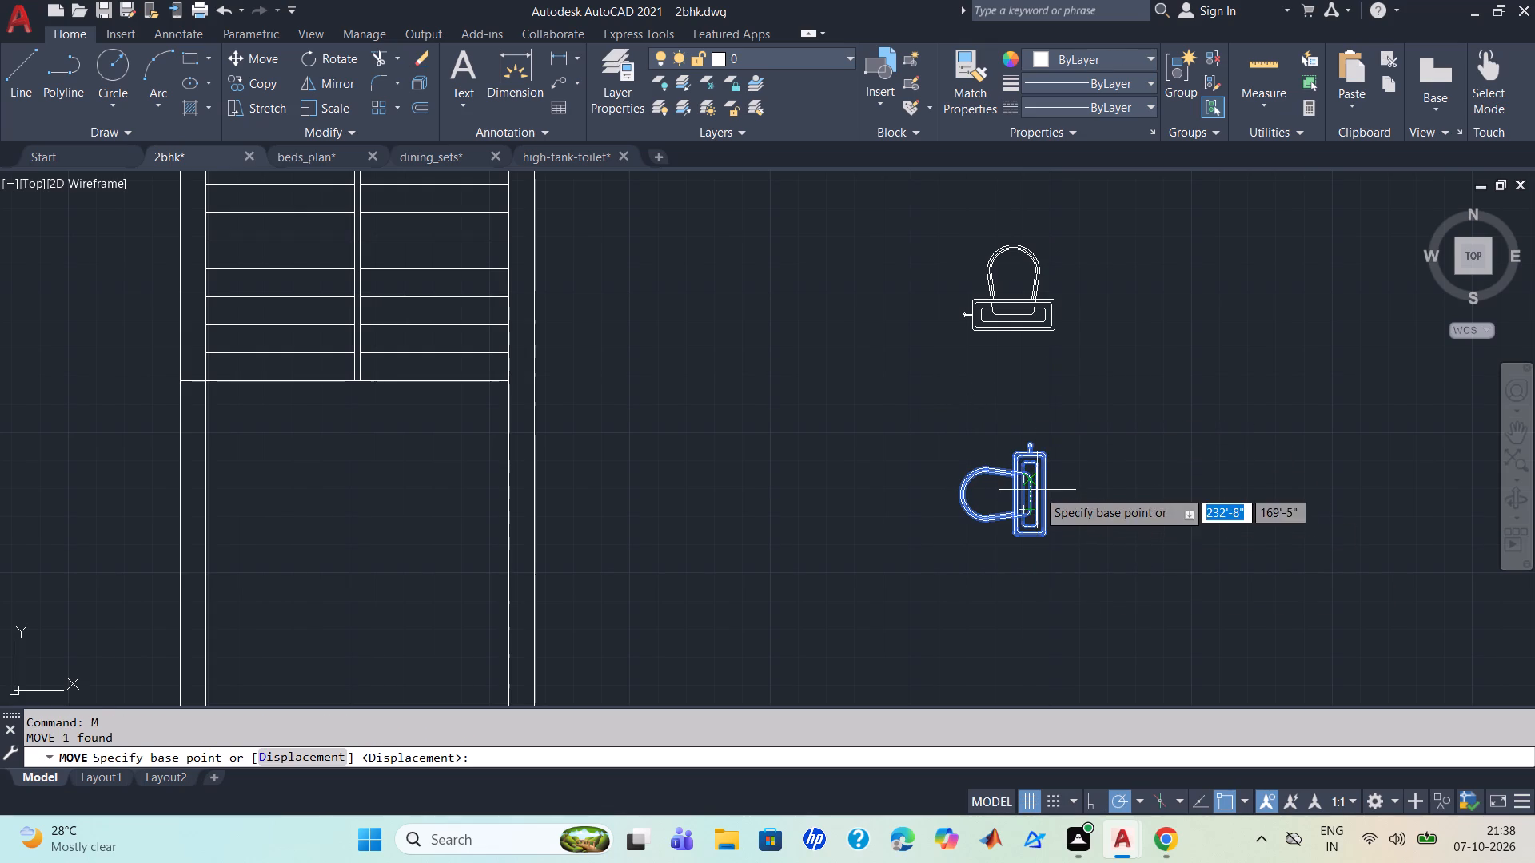
{"action": "left_click", "coordinate": [1032, 496]}
{"action": "scroll", "coordinate": [888, 463], "scroll_direction": "down", "scroll_amount": 3}
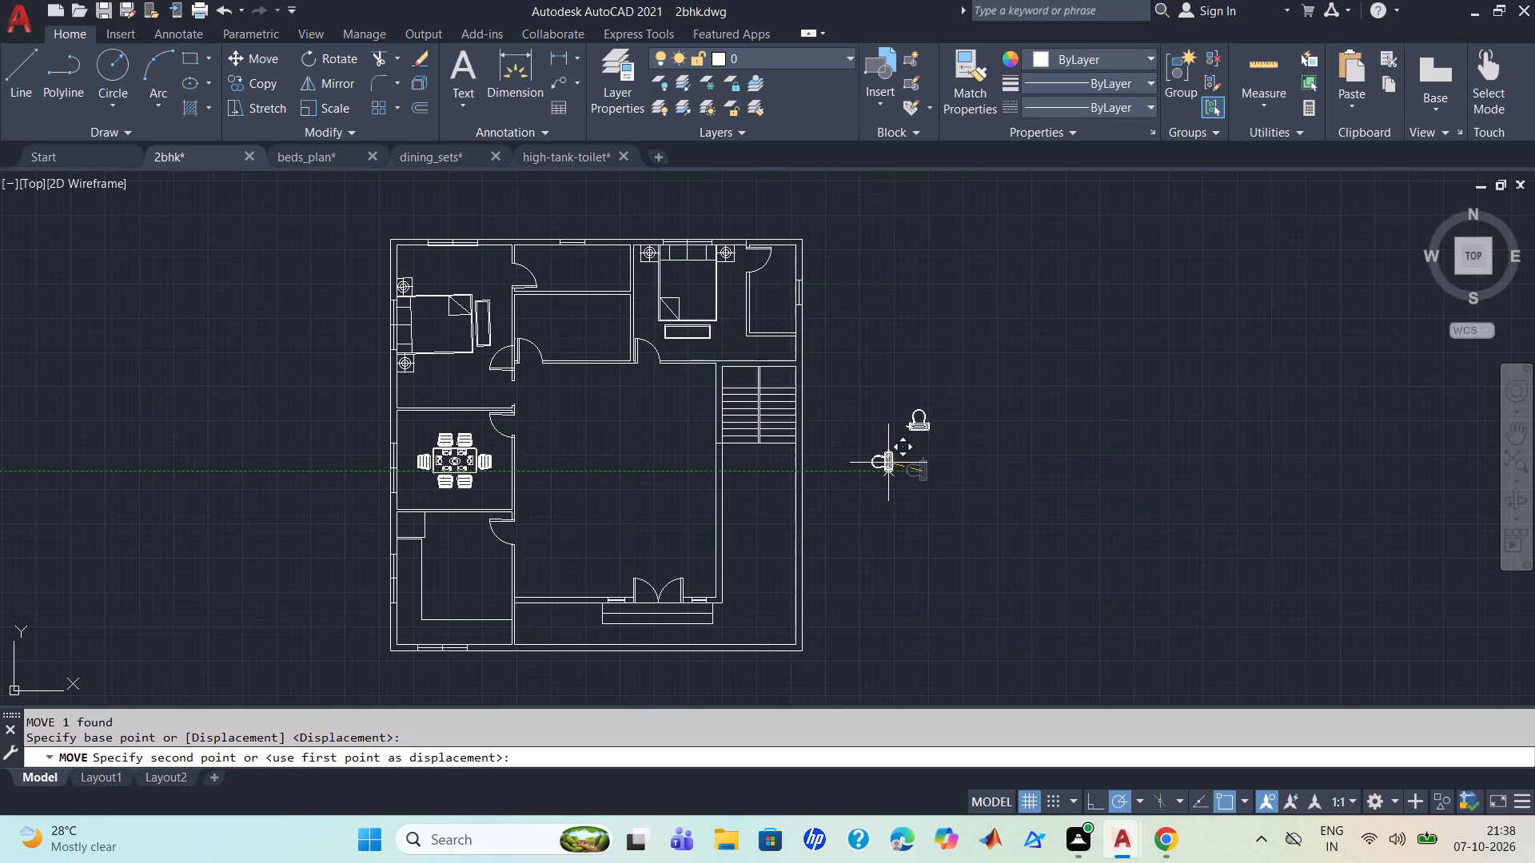
{"action": "scroll", "coordinate": [616, 280], "scroll_direction": "up", "scroll_amount": 2}
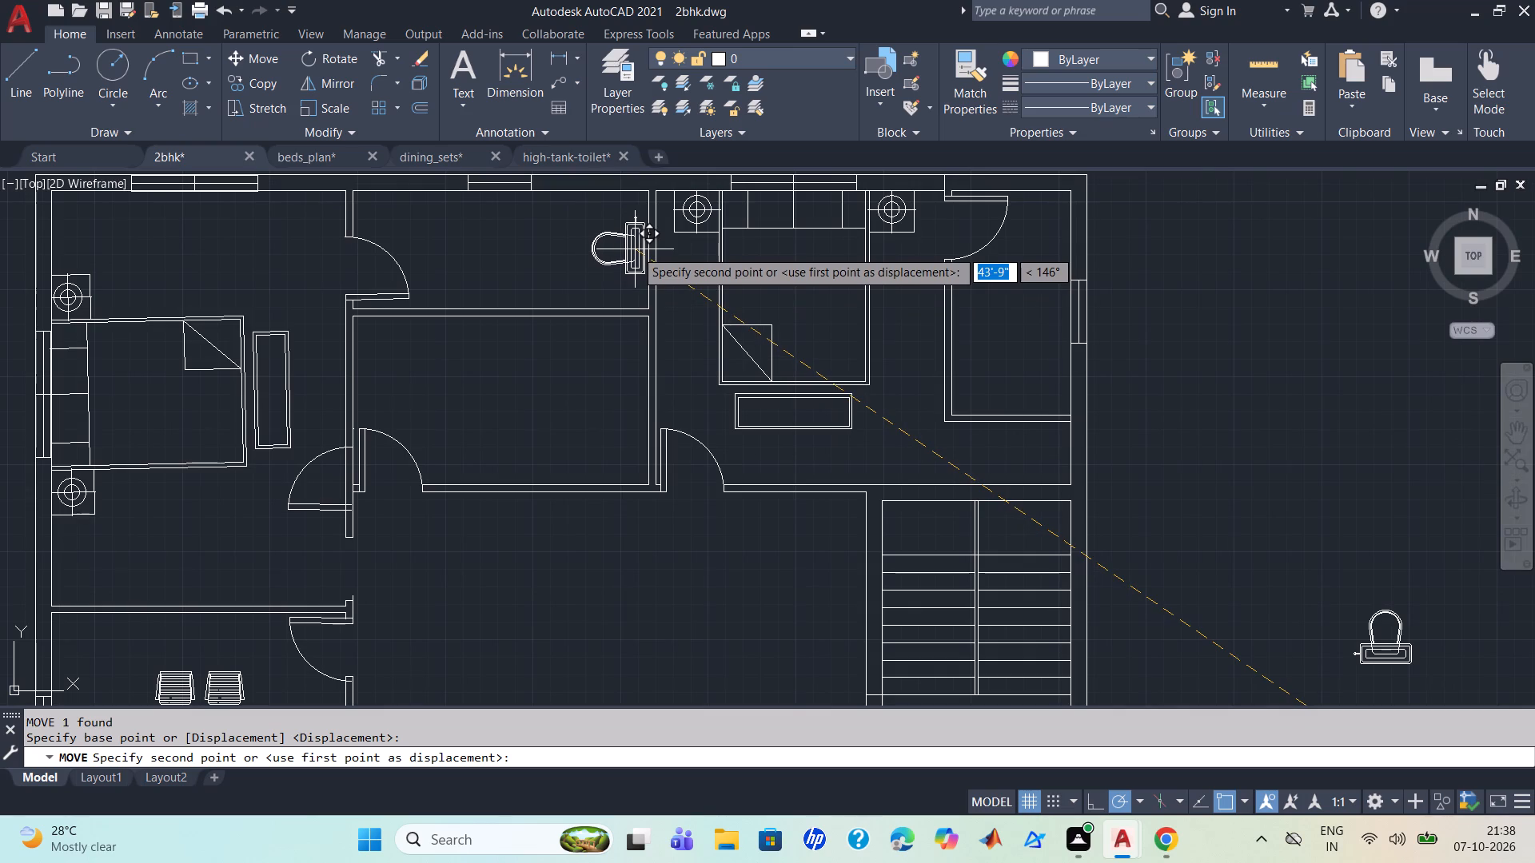
{"action": "left_click", "coordinate": [635, 249]}
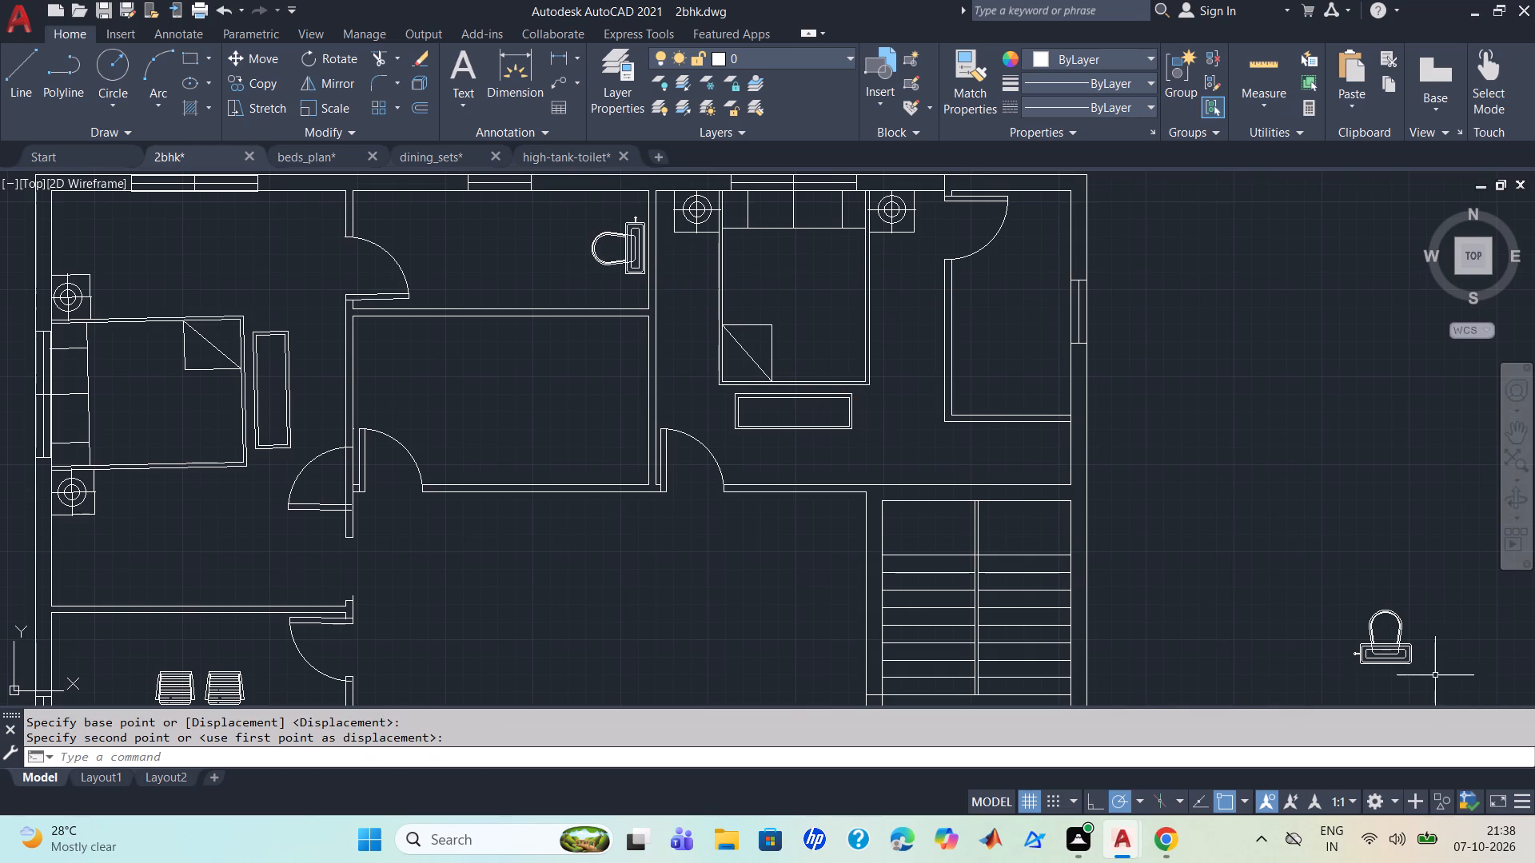
Move the north-facing toilet into the northeast bathroom, with its tank beside the south wall.
{"action": "left_click", "coordinate": [1433, 679]}
{"action": "left_click", "coordinate": [1320, 587]}
{"action": "key", "text": "m"}
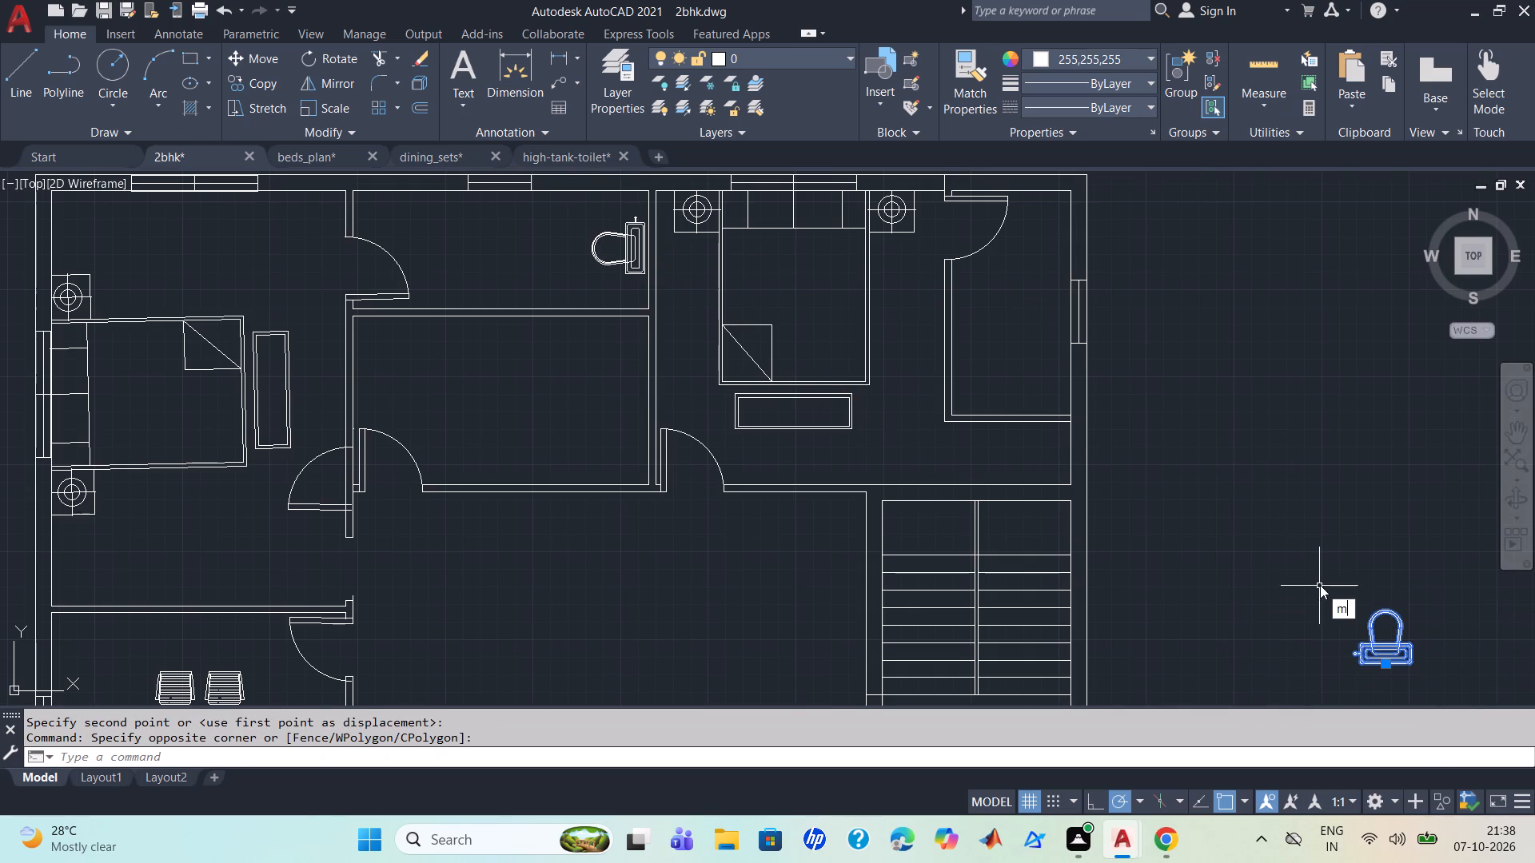
{"action": "key", "text": "Return"}
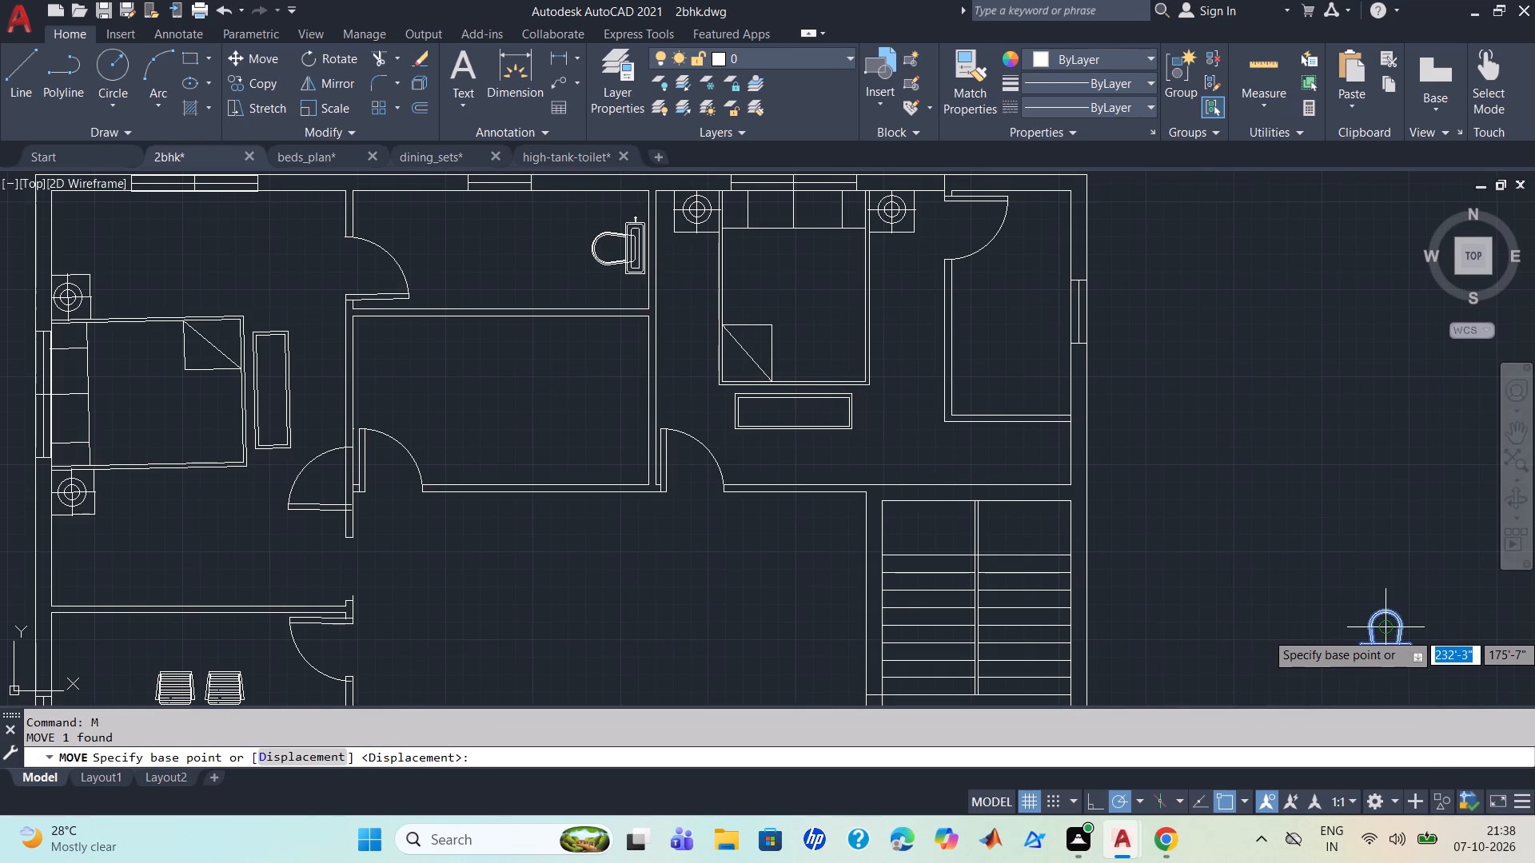
{"action": "left_click", "coordinate": [1383, 632]}
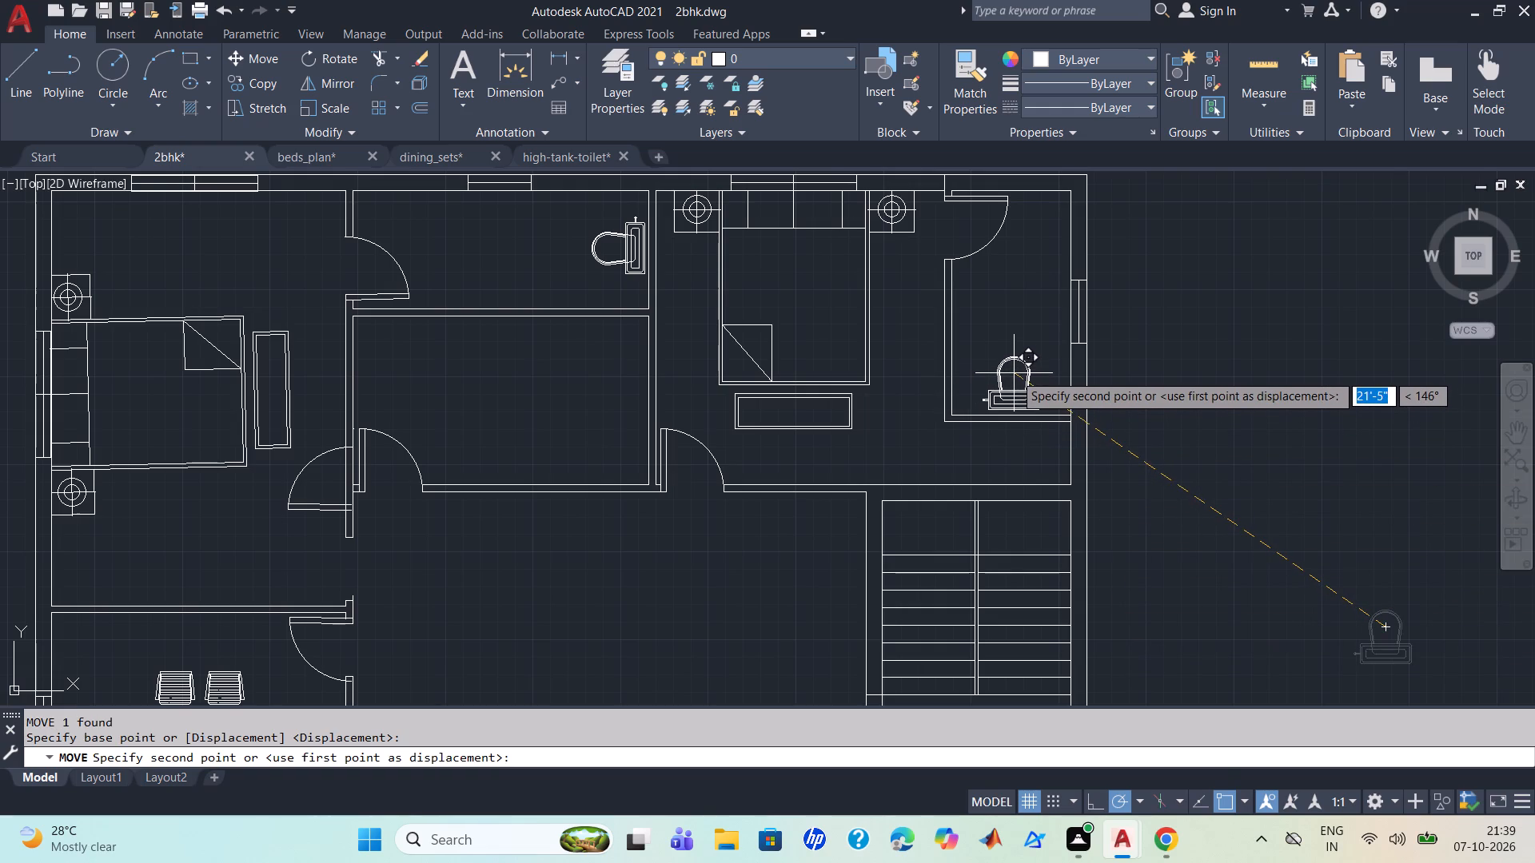
{"action": "left_click", "coordinate": [1014, 374]}
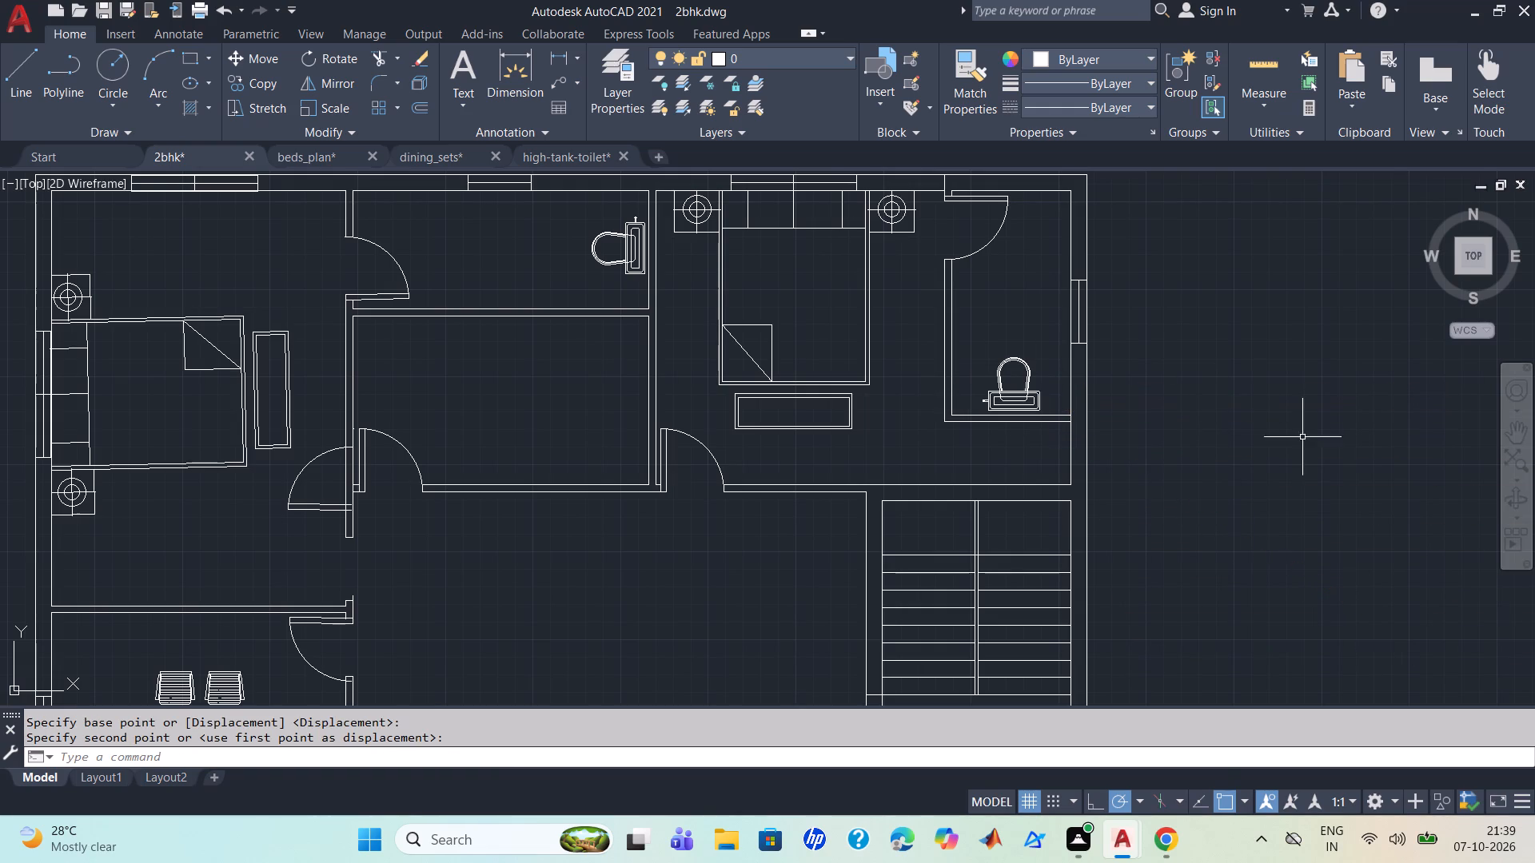
{"action": "key", "text": "Escape"}
Examine the southern part of the floor plan around the dining room, kitchen counter and entrance.
{"action": "scroll", "coordinate": [1311, 449], "scroll_direction": "down", "scroll_amount": 3}
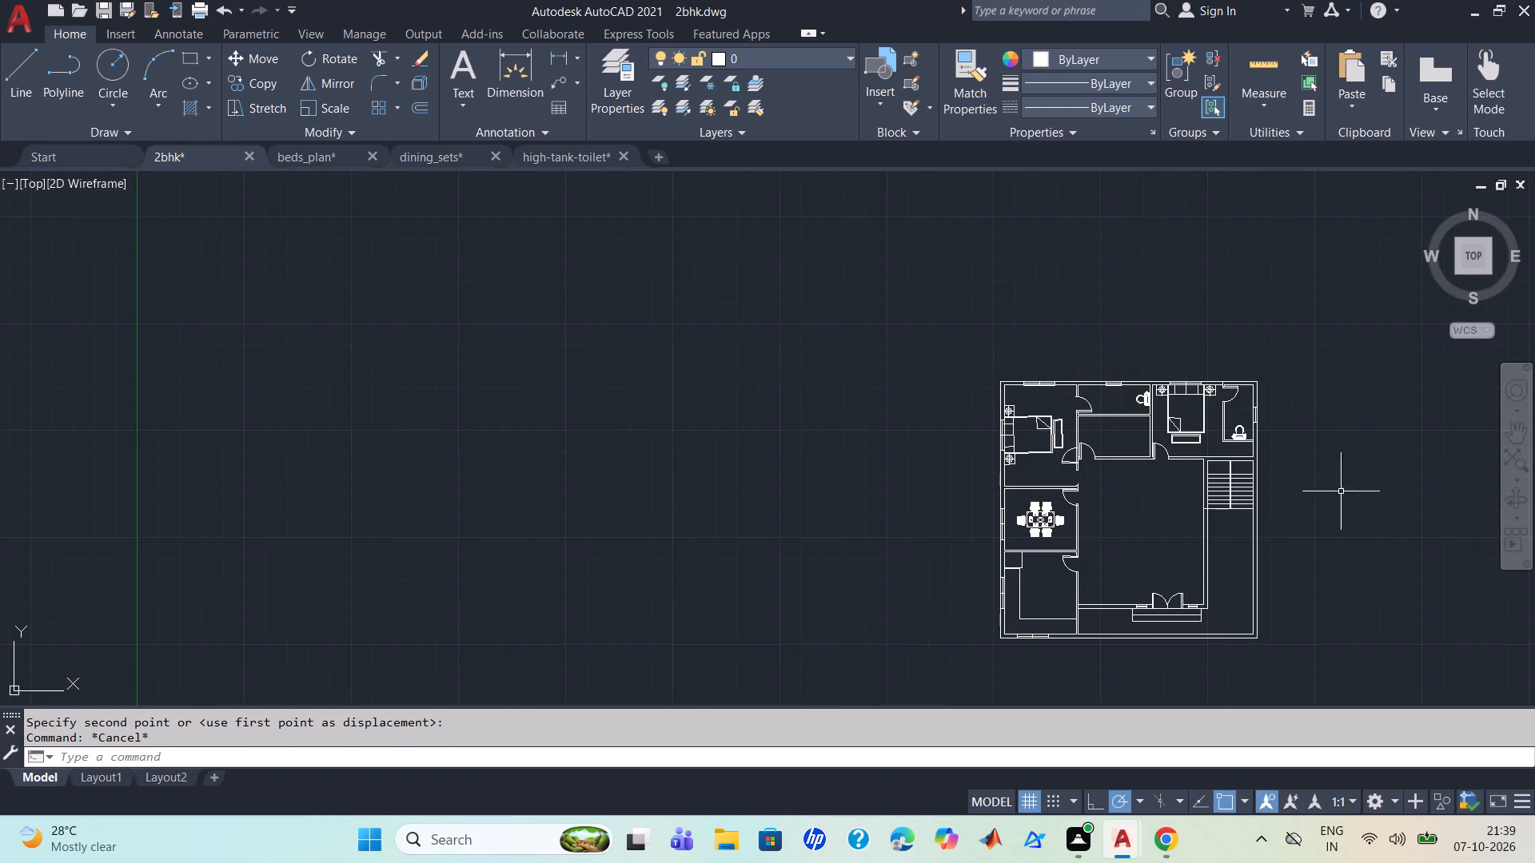
{"action": "middle_click_drag", "start_coordinate": [1362, 516], "coordinate": [1219, 358]}
{"action": "scroll", "coordinate": [1218, 357], "scroll_direction": "down", "scroll_amount": 1}
{"action": "scroll", "coordinate": [1229, 406], "scroll_direction": "up", "scroll_amount": 3}
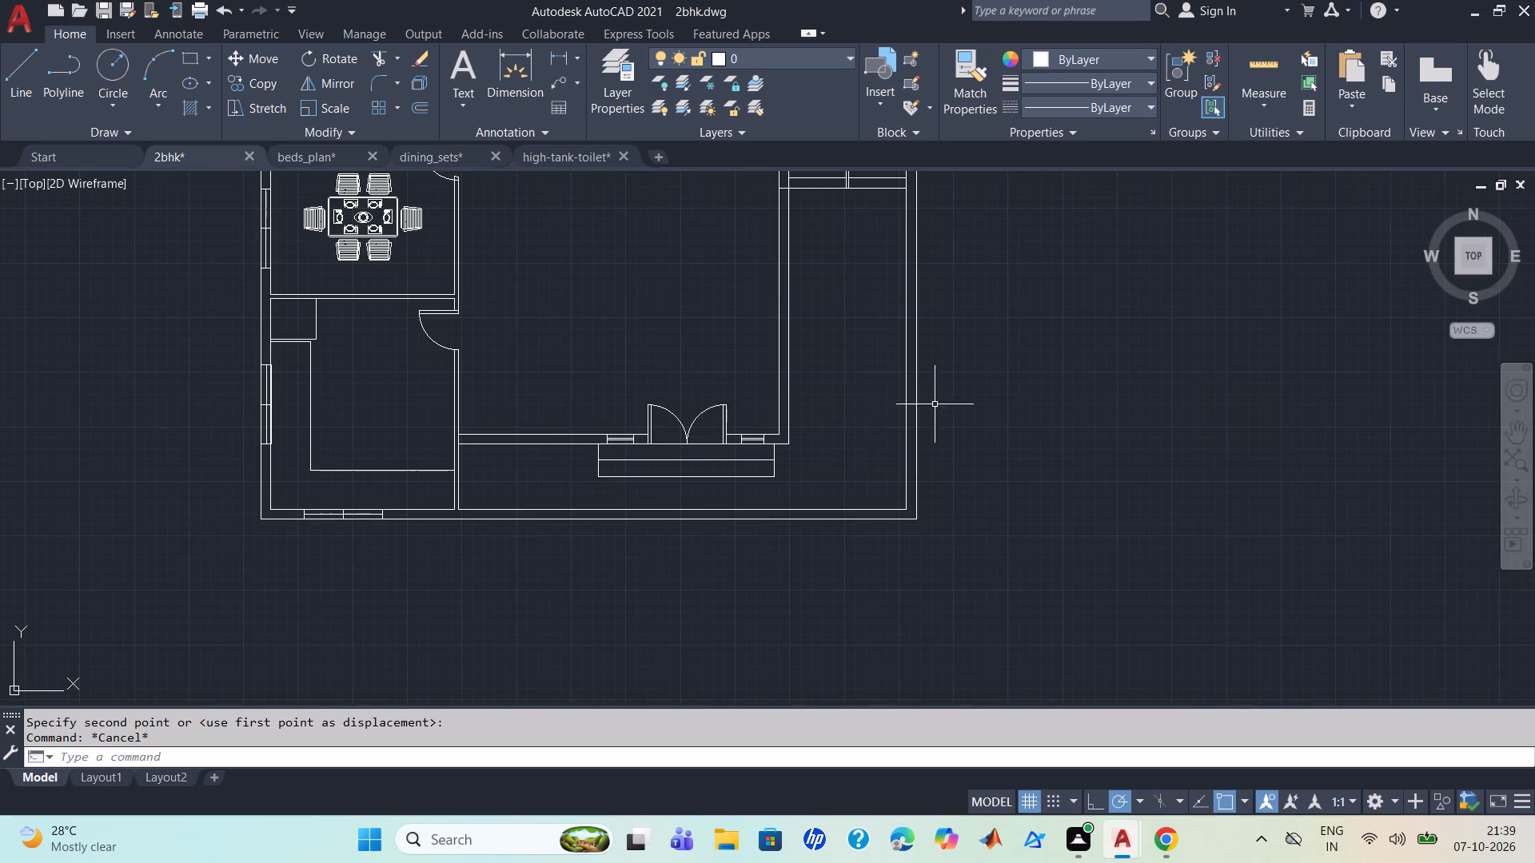
{"action": "middle_click_drag", "start_coordinate": [676, 323], "coordinate": [1034, 417]}
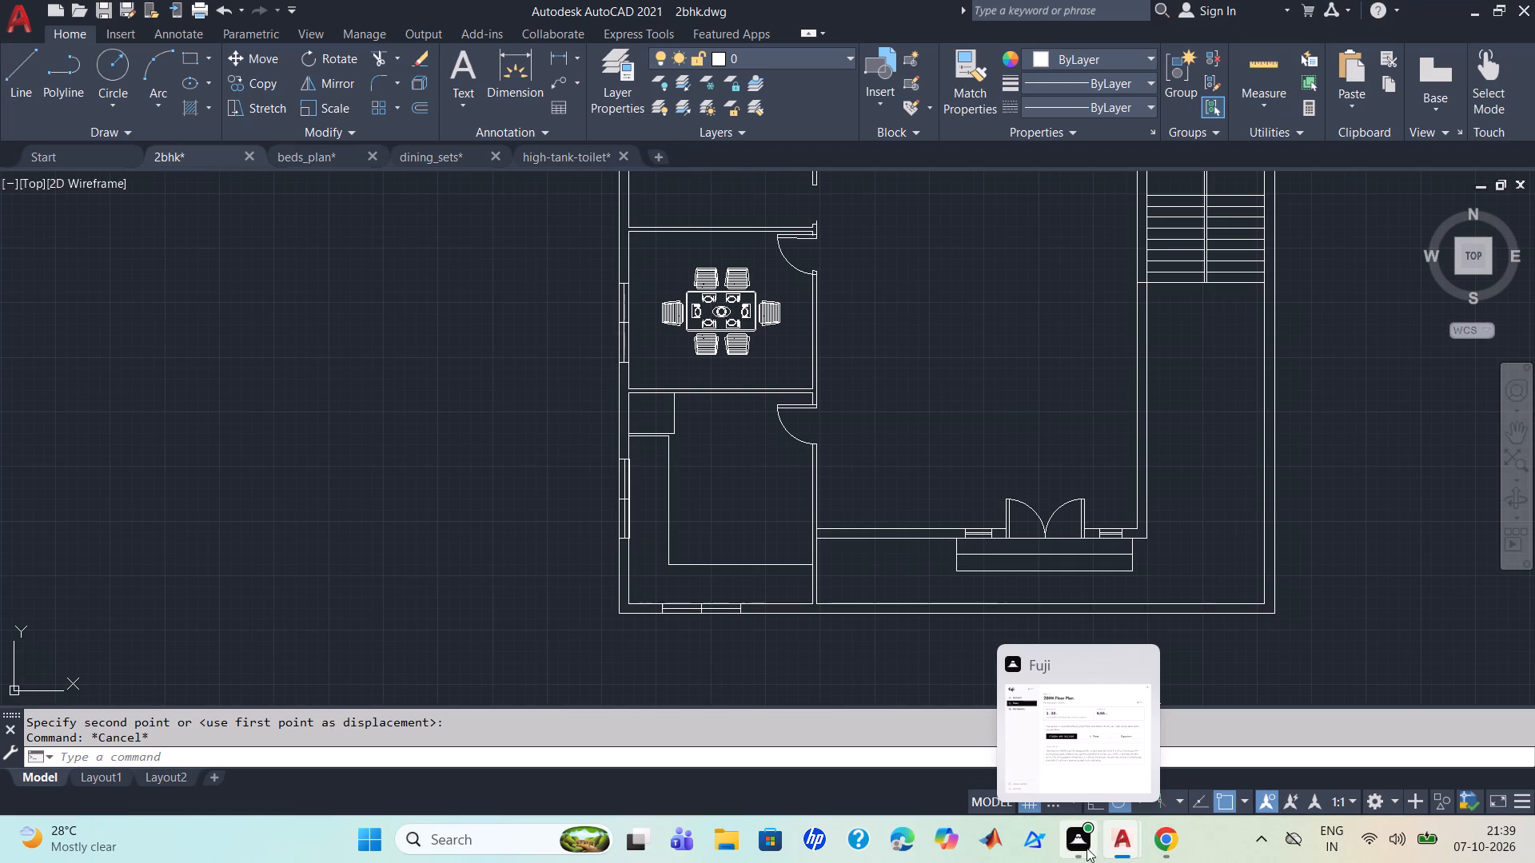
{"action": "scroll", "coordinate": [993, 445], "scroll_direction": "up", "scroll_amount": 1}
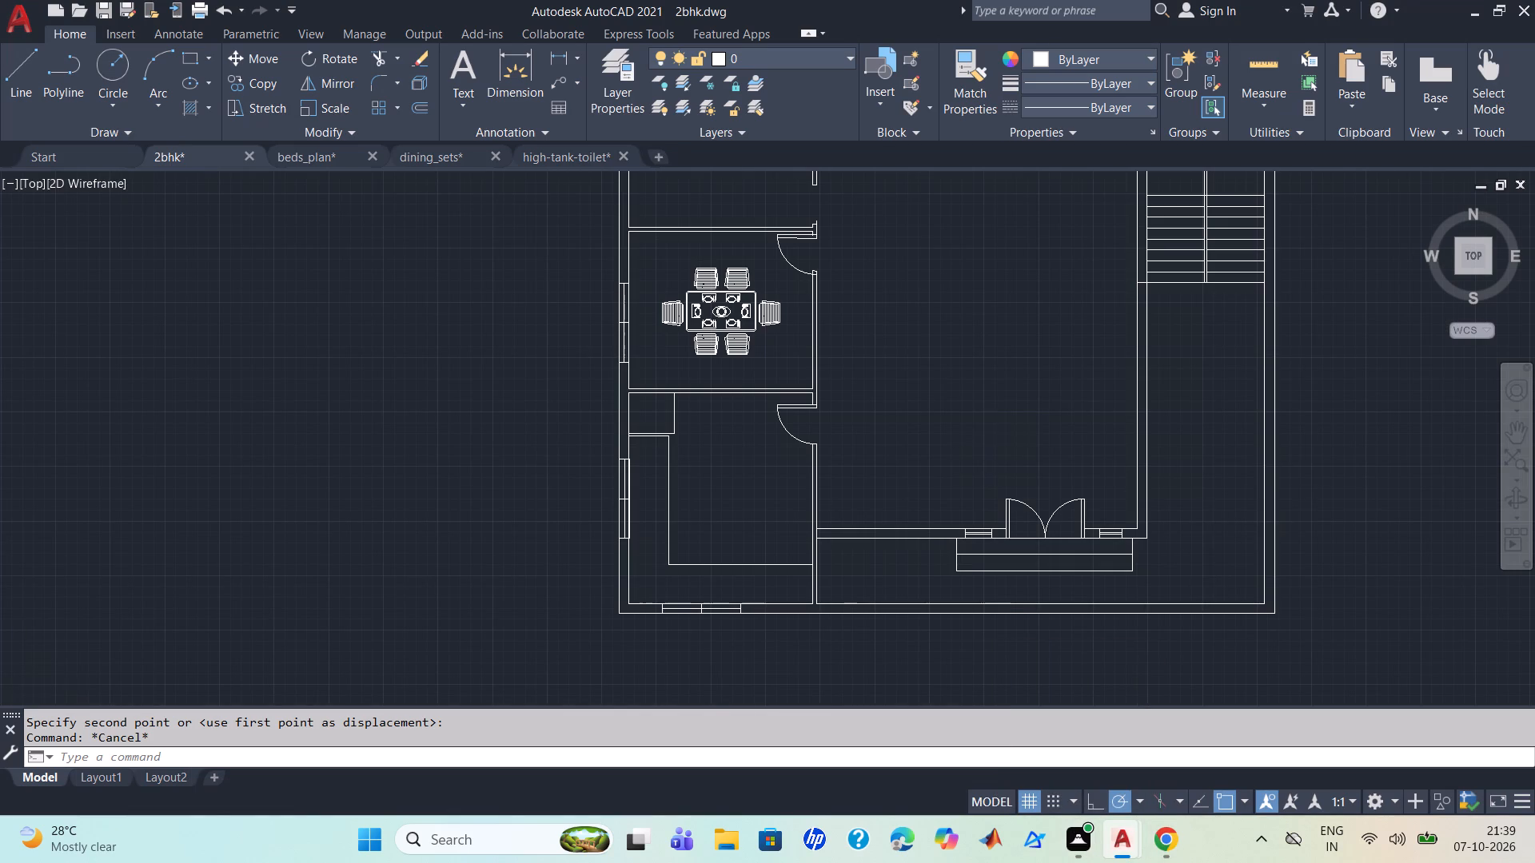
{"action": "scroll", "coordinate": [993, 445], "scroll_direction": "up", "scroll_amount": 1}
{"action": "scroll", "coordinate": [982, 452], "scroll_direction": "down", "scroll_amount": 2}
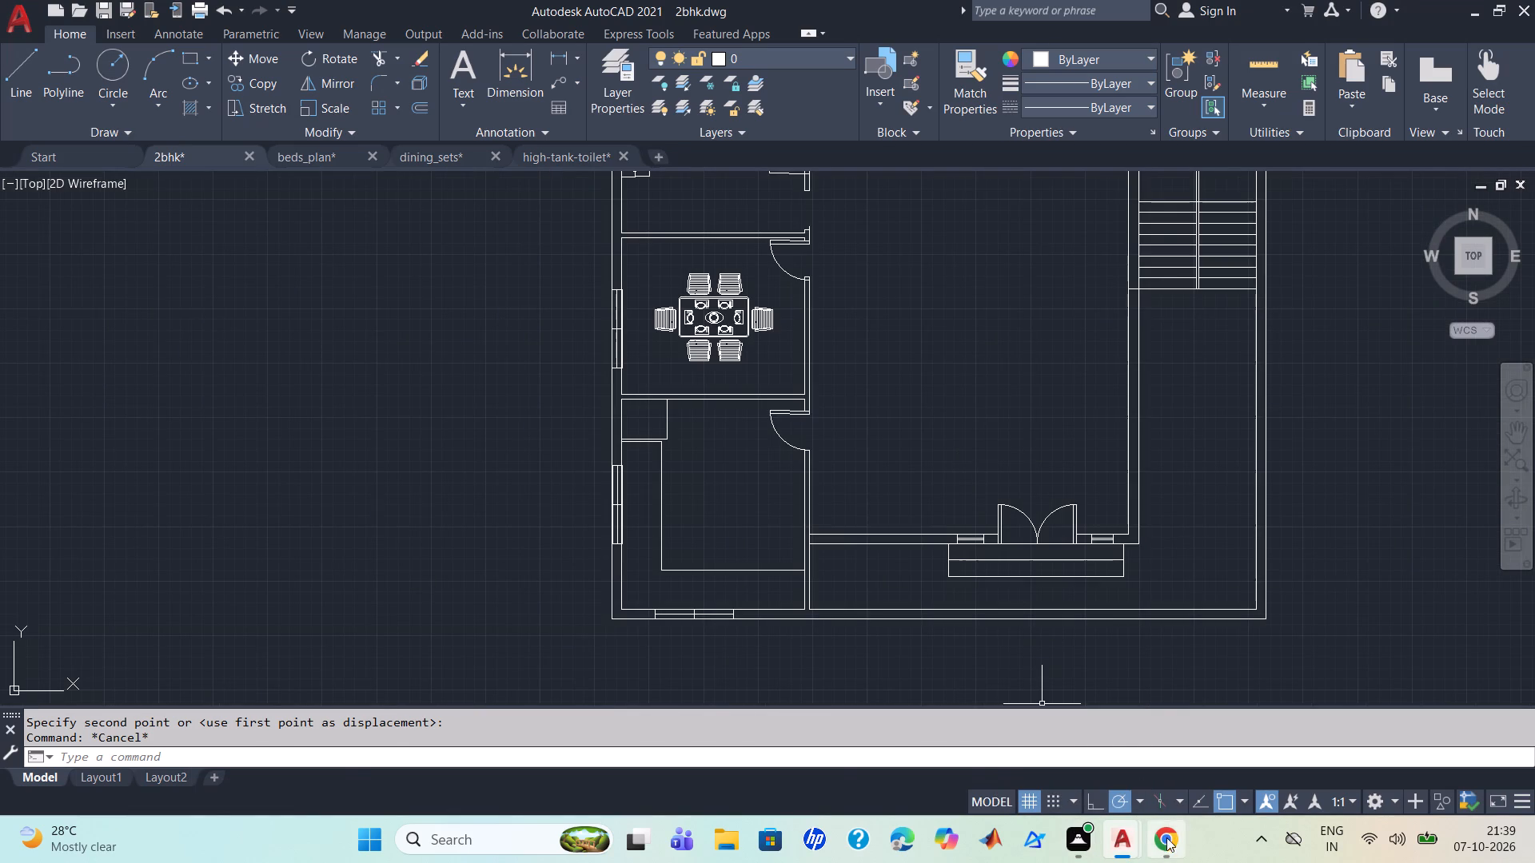
Switch to Chrome, search the DWG models site for "gas" and look through the results.
{"action": "left_click", "coordinate": [1166, 837]}
{"action": "left_click", "coordinate": [690, 121]}
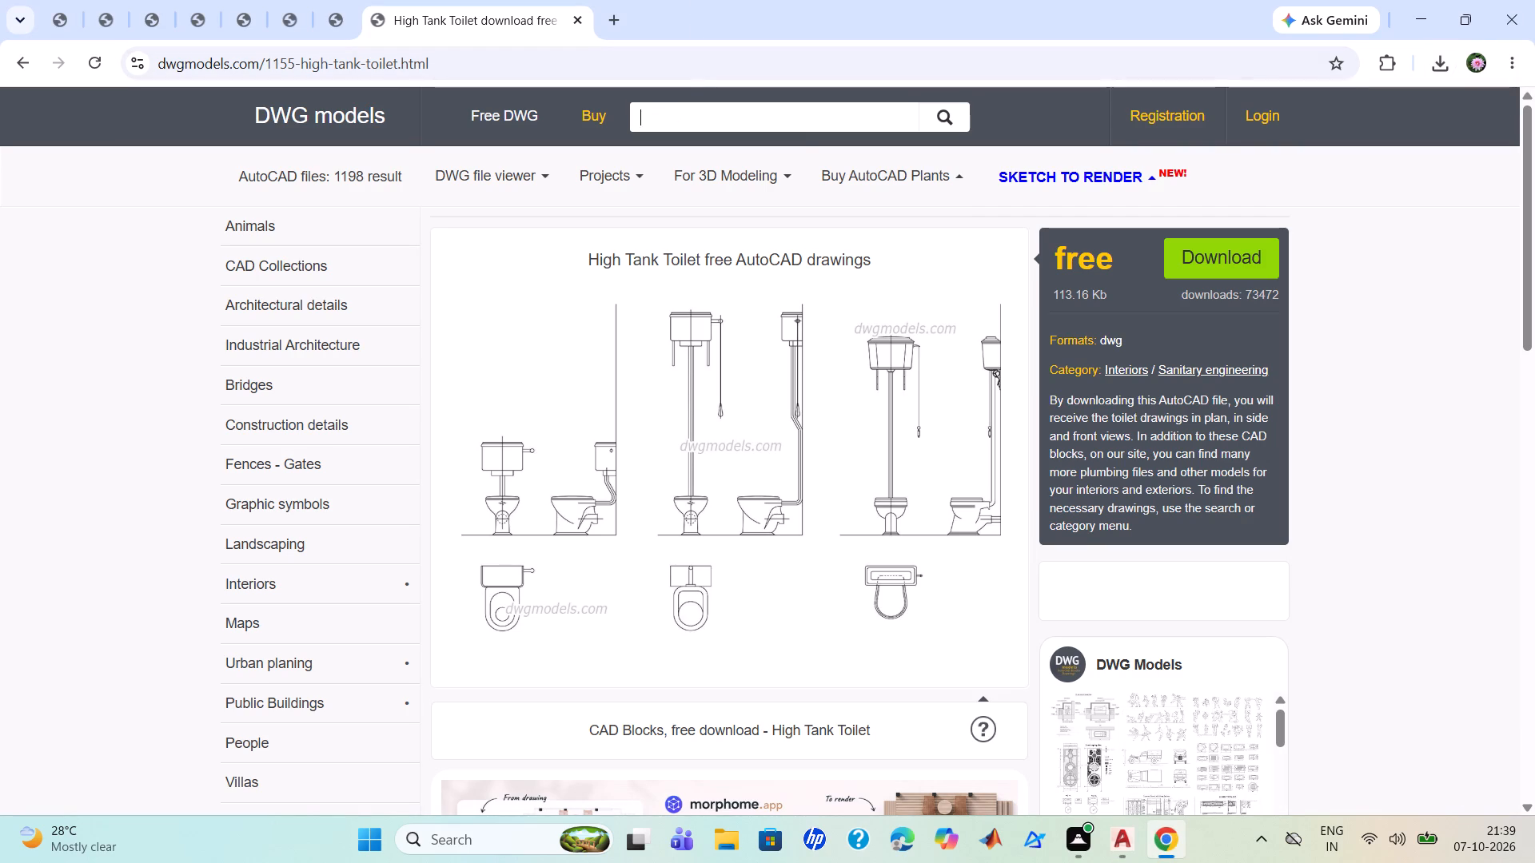
{"action": "key", "text": "k"}
{"action": "key", "text": "i"}
{"action": "key", "text": "t"}
{"action": "key", "text": "BackSpace"}
{"action": "key", "text": "BackSpace"}
{"action": "key", "text": "BackSpace"}
{"action": "key", "text": "g"}
{"action": "type", "text": "aa"}
{"action": "key", "text": "Return"}
{"action": "key", "text": "BackSpace"}
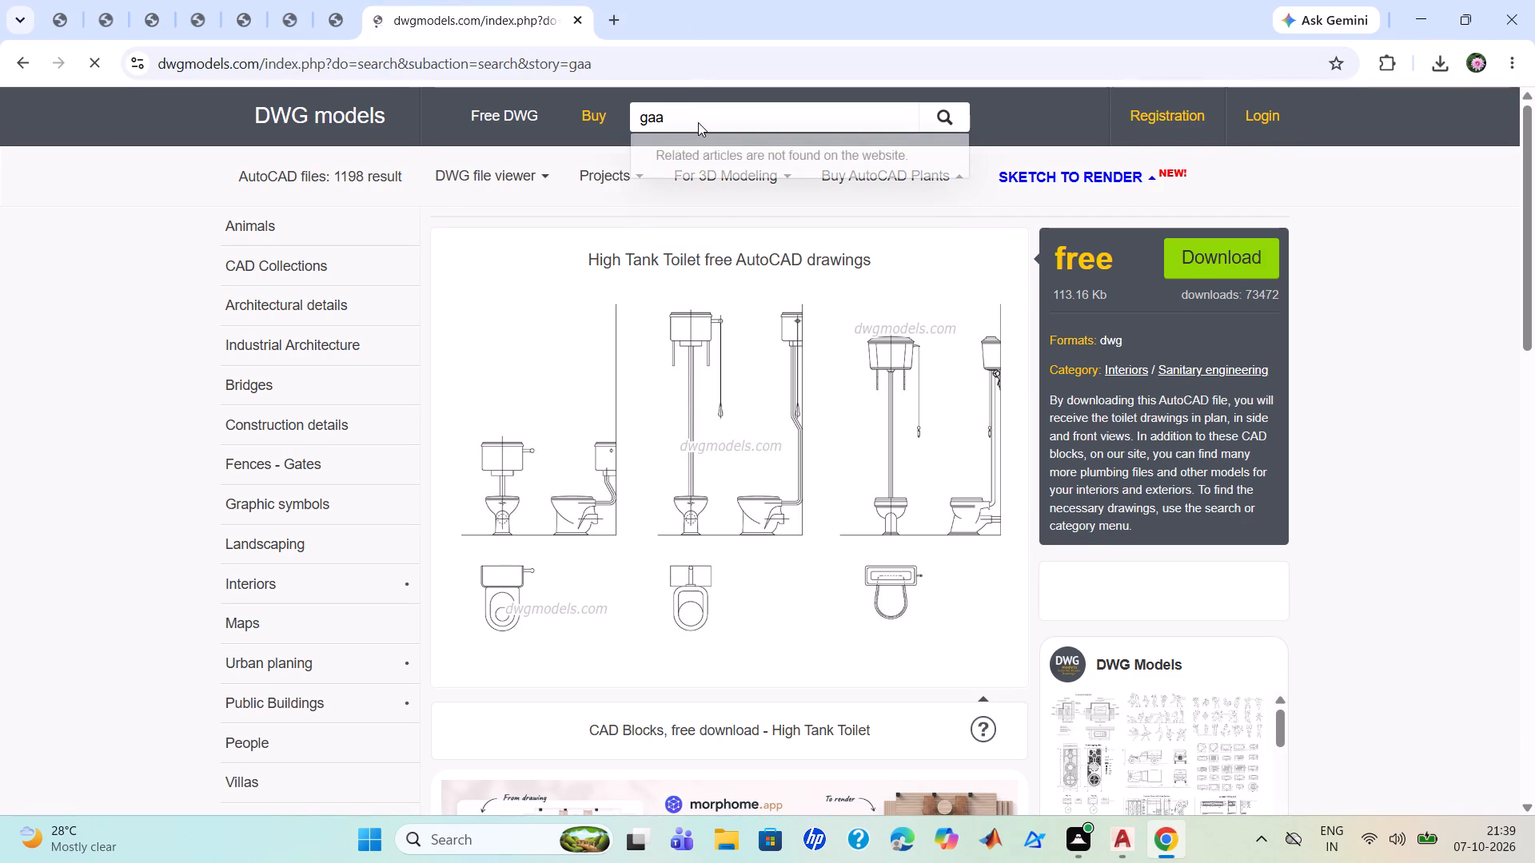
{"action": "key", "text": "BackSpace"}
{"action": "left_click", "coordinate": [706, 118]}
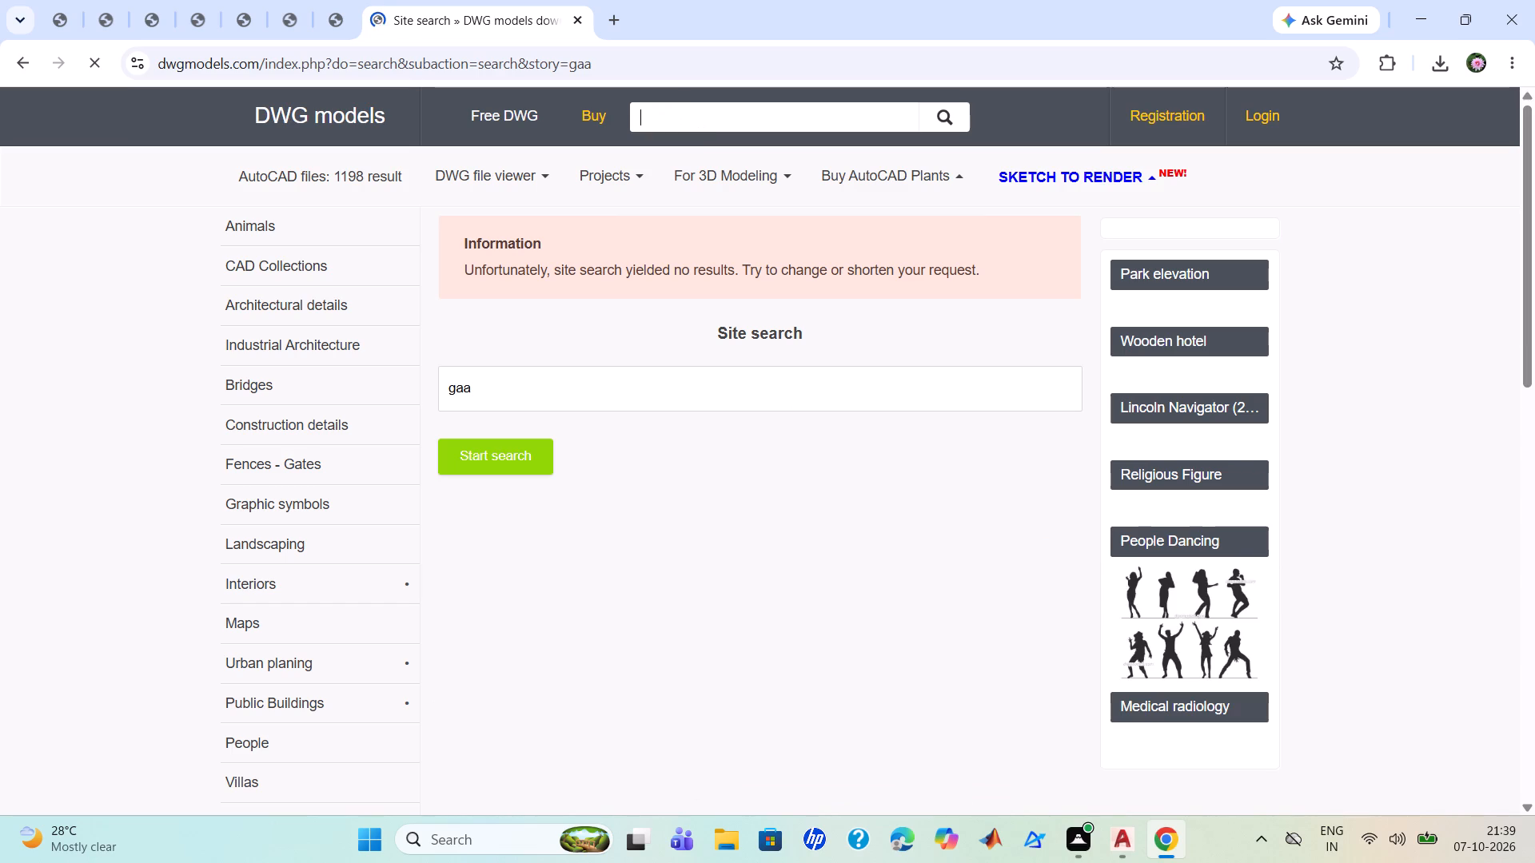
{"action": "type", "text": "ga"}
{"action": "key", "text": "s"}
{"action": "key", "text": "Return"}
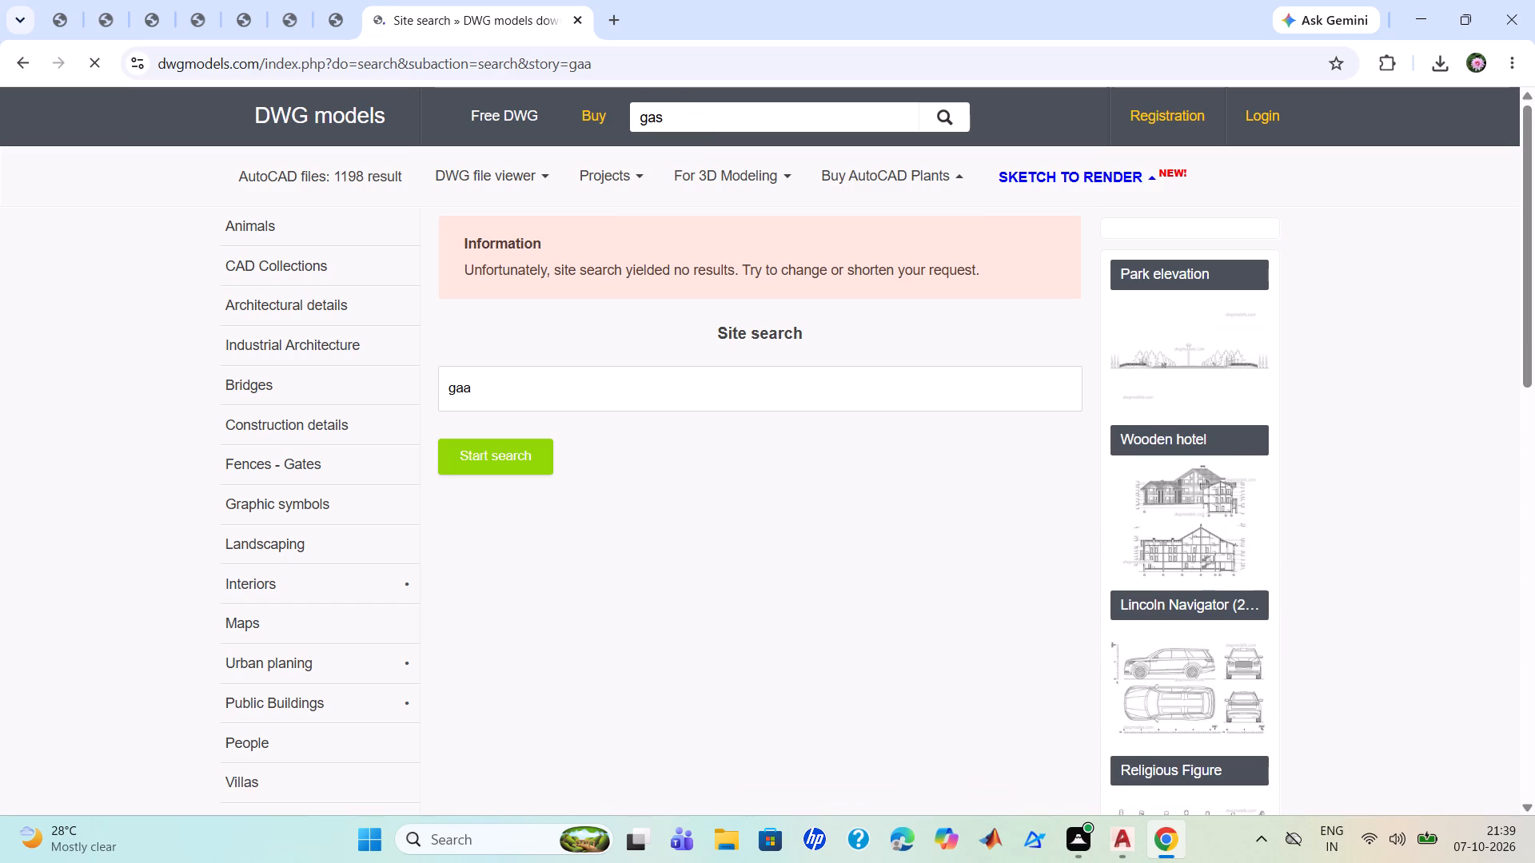
{"action": "scroll", "coordinate": [789, 294], "scroll_direction": "up", "scroll_amount": 1}
{"action": "scroll", "coordinate": [789, 295], "scroll_direction": "down", "scroll_amount": 4}
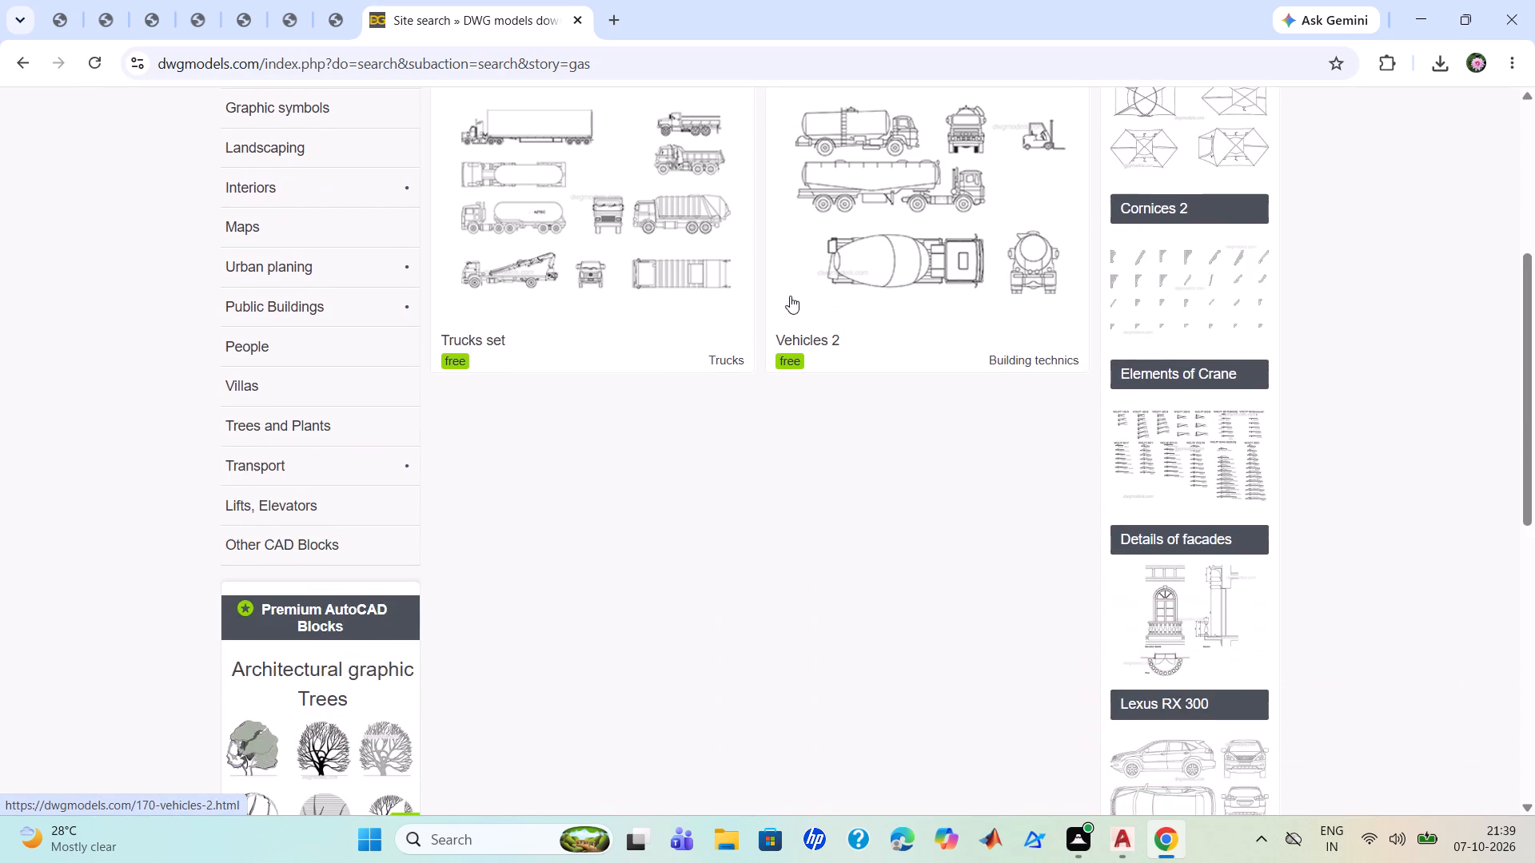
{"action": "scroll", "coordinate": [791, 296], "scroll_direction": "up", "scroll_amount": 6}
Search the DWG models site for "gas stove".
{"action": "left_click", "coordinate": [742, 115]}
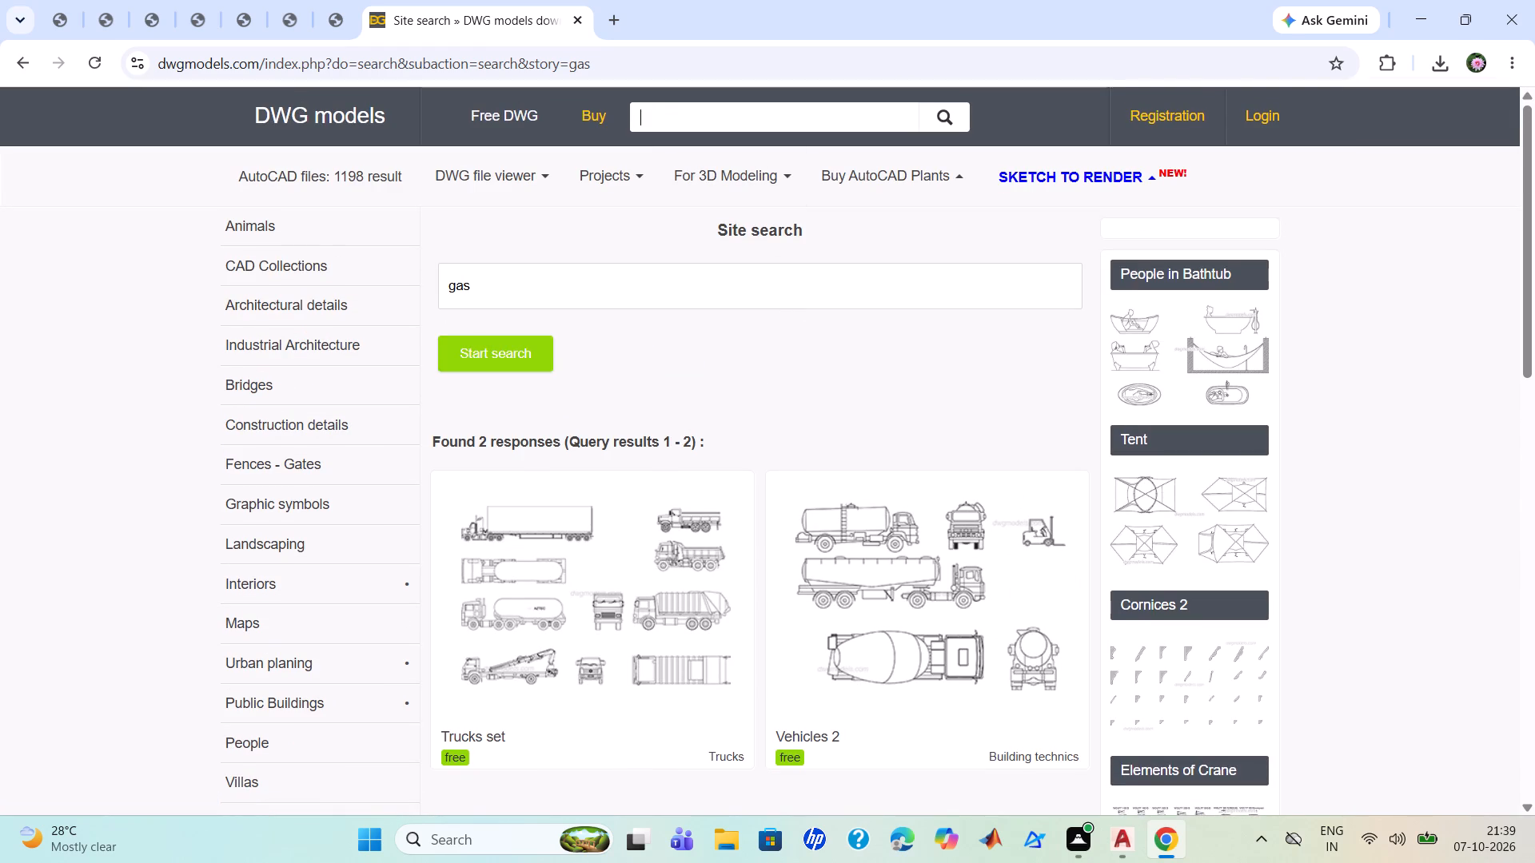
{"action": "key", "text": "g"}
{"action": "type", "text": "as"}
{"action": "key", "text": "space"}
{"action": "type", "text": "st"}
{"action": "key", "text": "o"}
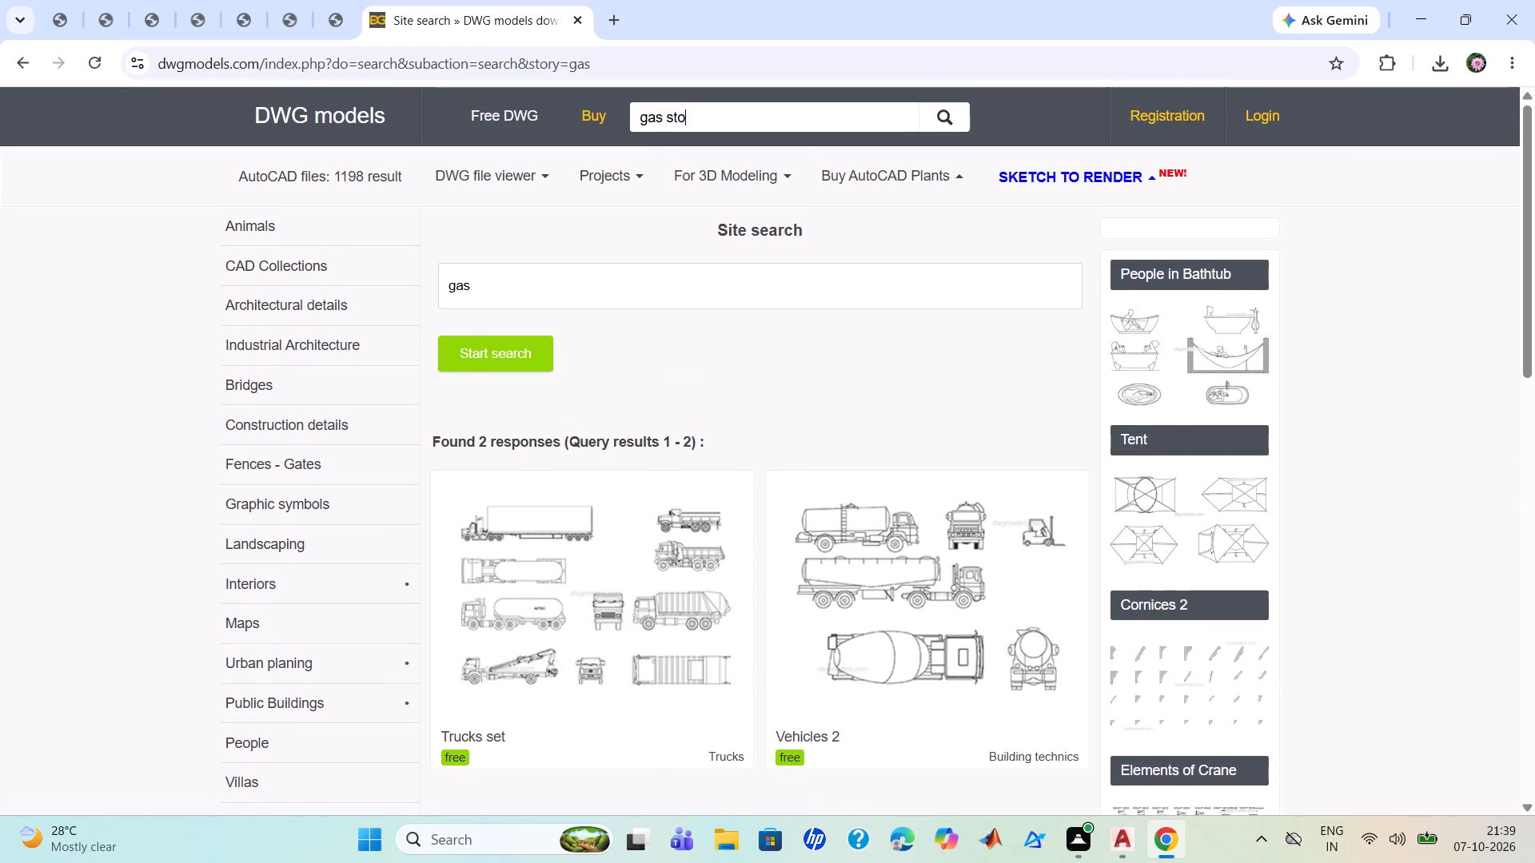
{"action": "type", "text": "ve"}
{"action": "key", "text": "Return"}
{"action": "scroll", "coordinate": [939, 256], "scroll_direction": "down", "scroll_amount": 1}
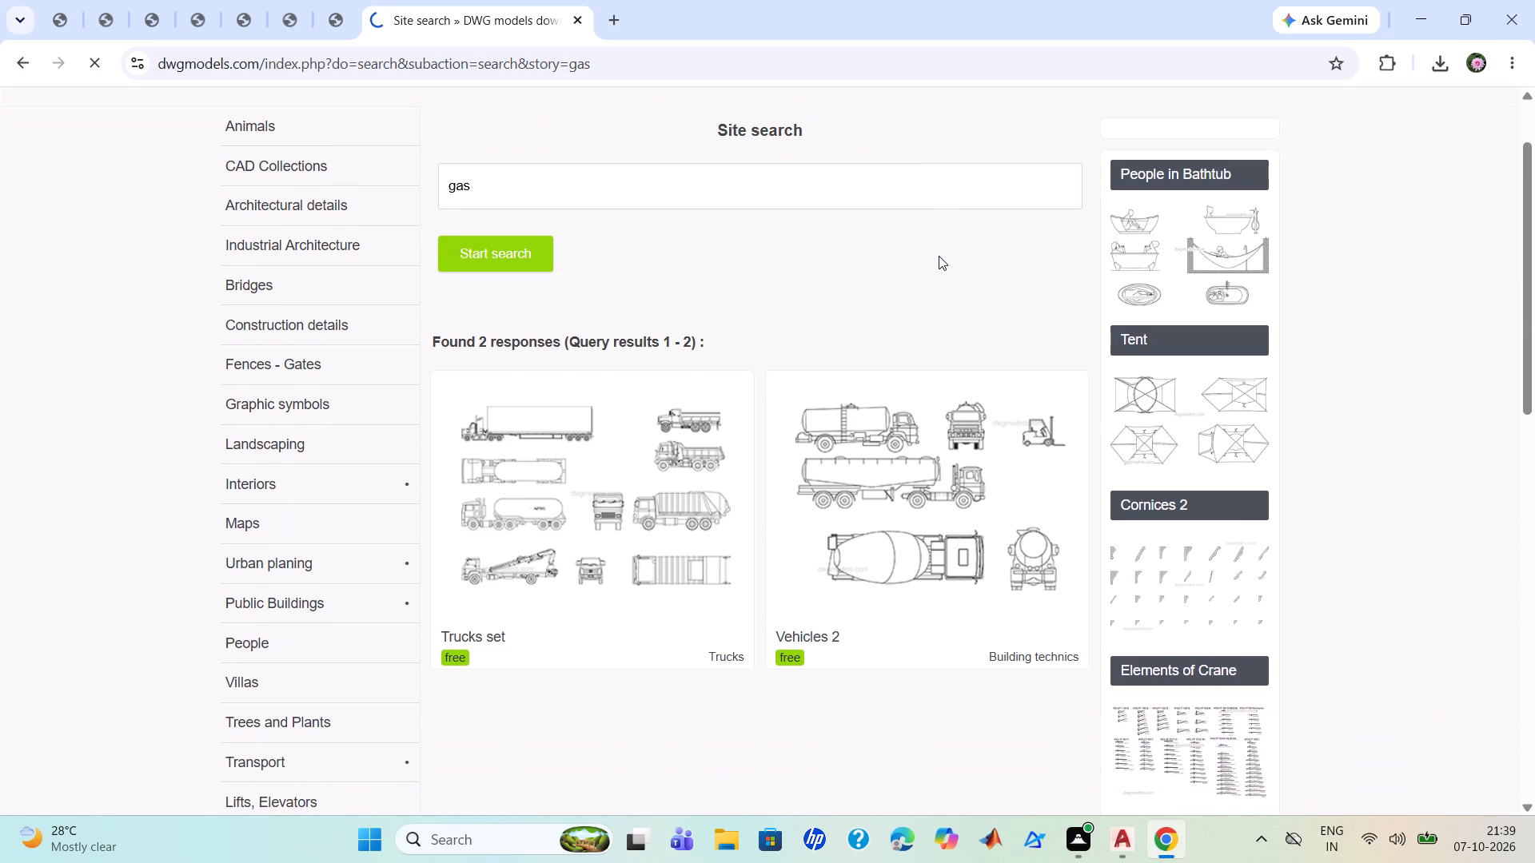
{"action": "scroll", "coordinate": [939, 256], "scroll_direction": "down", "scroll_amount": 1}
{"action": "scroll", "coordinate": [941, 257], "scroll_direction": "up", "scroll_amount": 4}
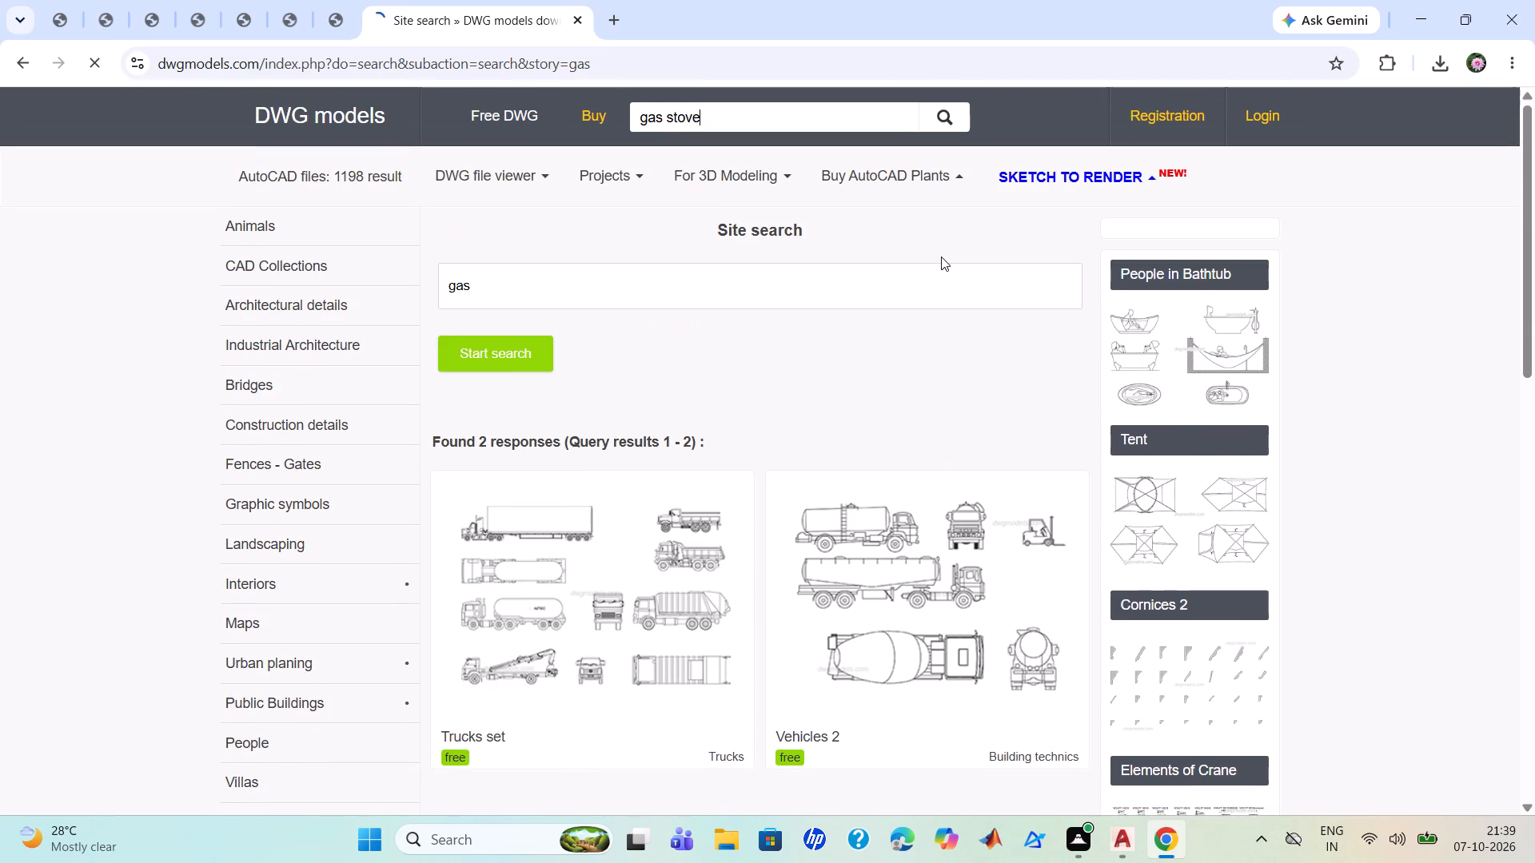
Search the DWG models site for "kitchen".
{"action": "left_click", "coordinate": [759, 119]}
{"action": "key", "text": "k"}
{"action": "key", "text": "i"}
{"action": "key", "text": "t"}
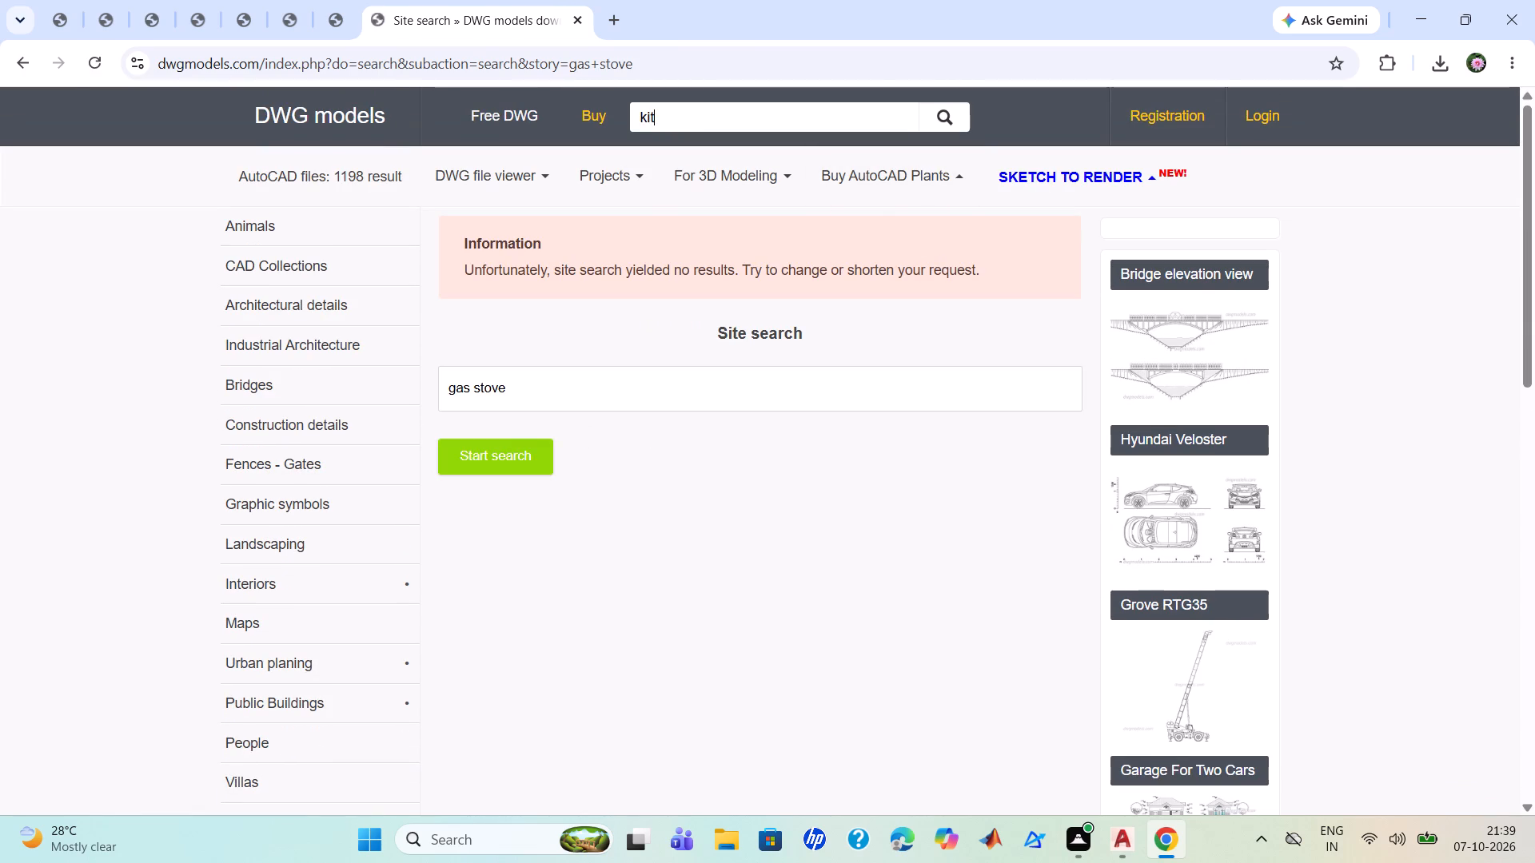
{"action": "key", "text": "c"}
{"action": "key", "text": "h"}
{"action": "type", "text": "en"}
{"action": "key", "text": "Return"}
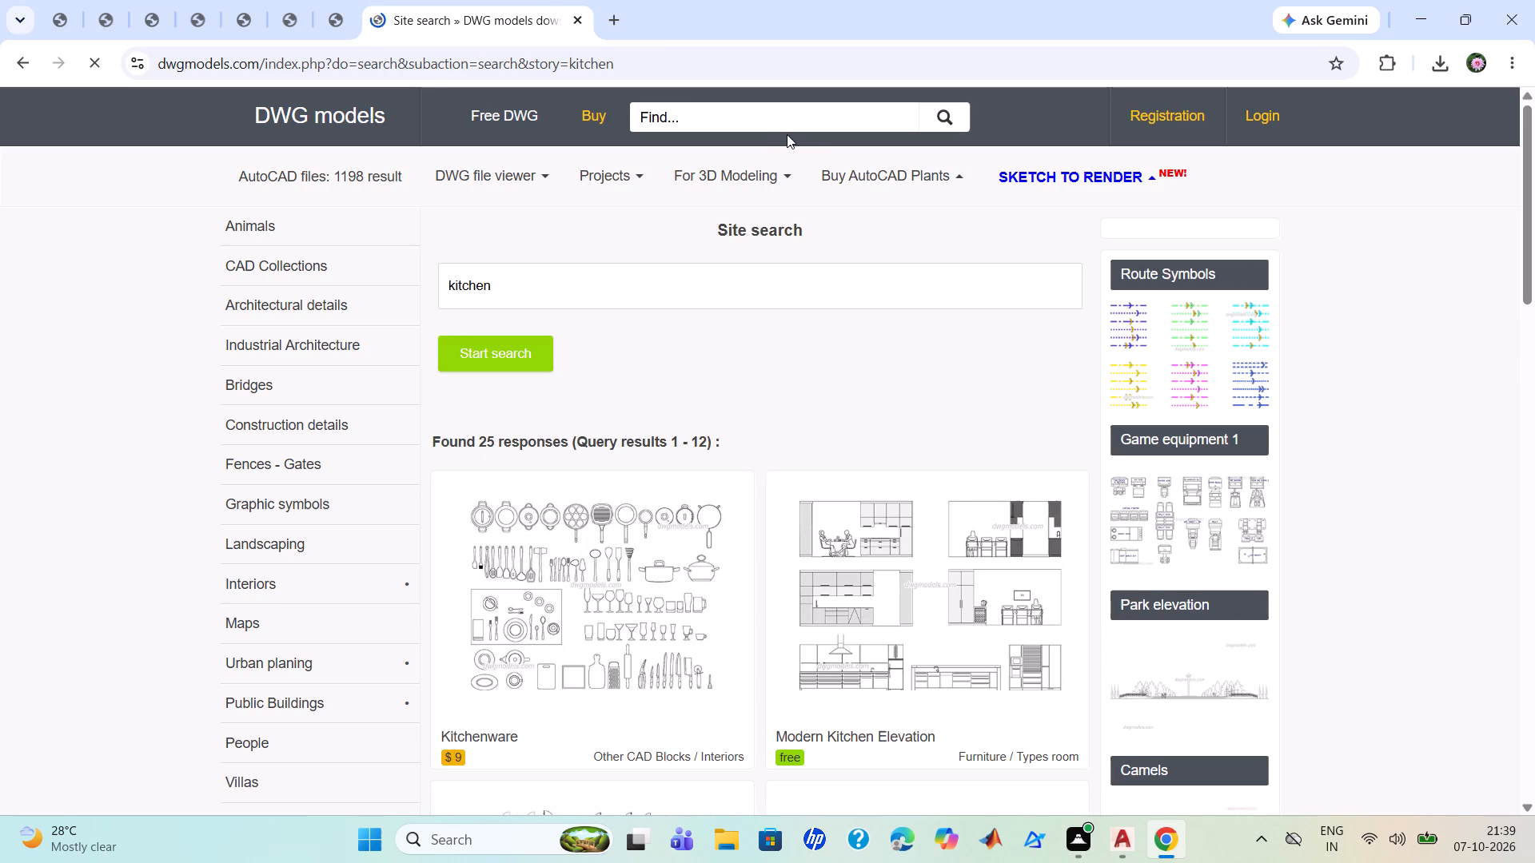
Examine the first page of kitchen results for a stove block suitable for the plan.
{"action": "scroll", "coordinate": [764, 494], "scroll_direction": "up", "scroll_amount": 2}
{"action": "scroll", "coordinate": [800, 470], "scroll_direction": "down", "scroll_amount": 3}
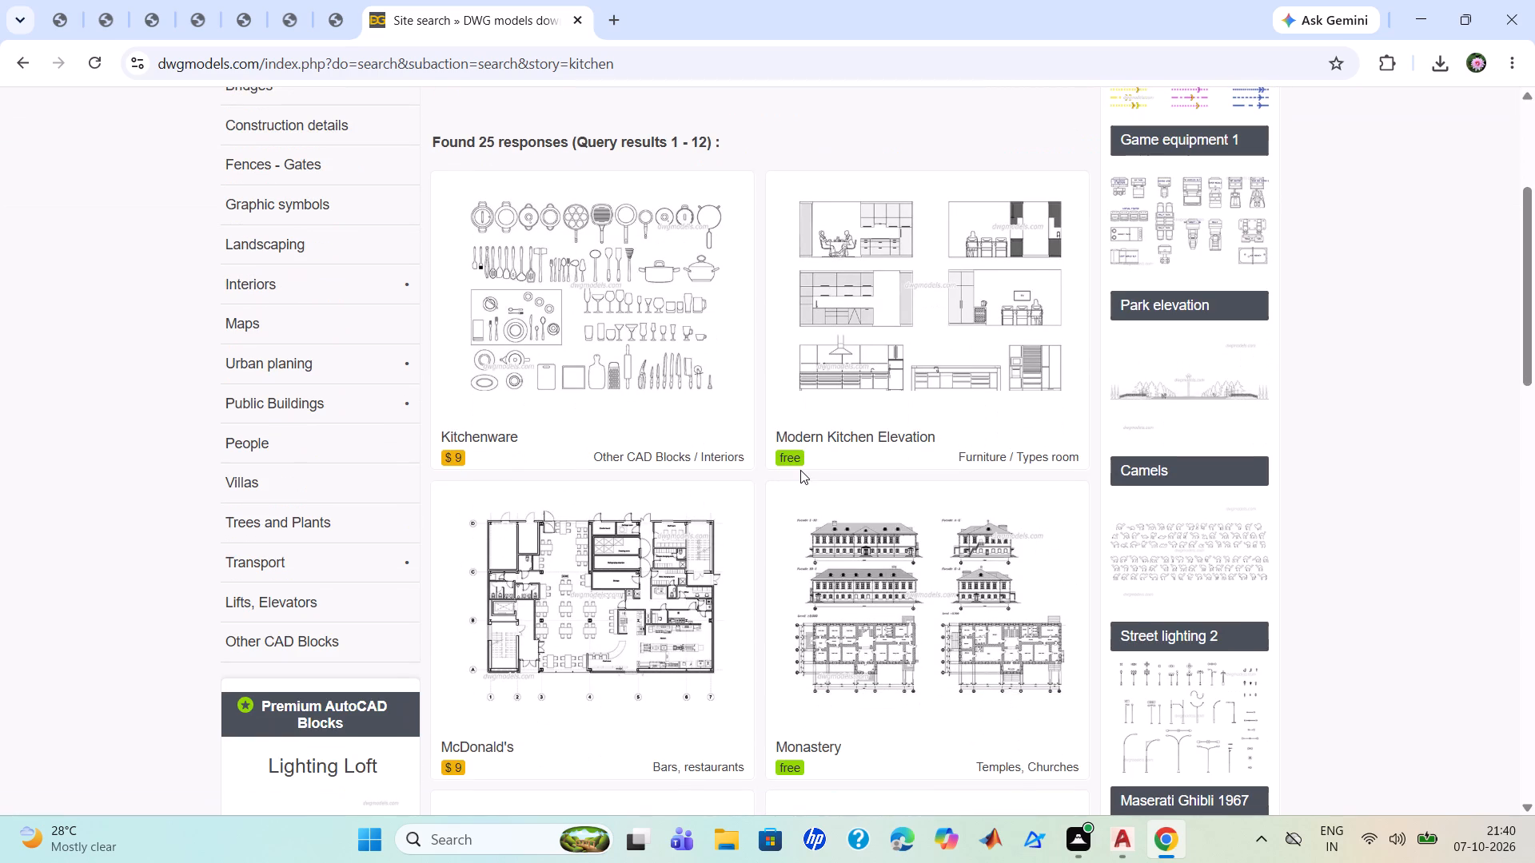
{"action": "scroll", "coordinate": [811, 456], "scroll_direction": "down", "scroll_amount": 1}
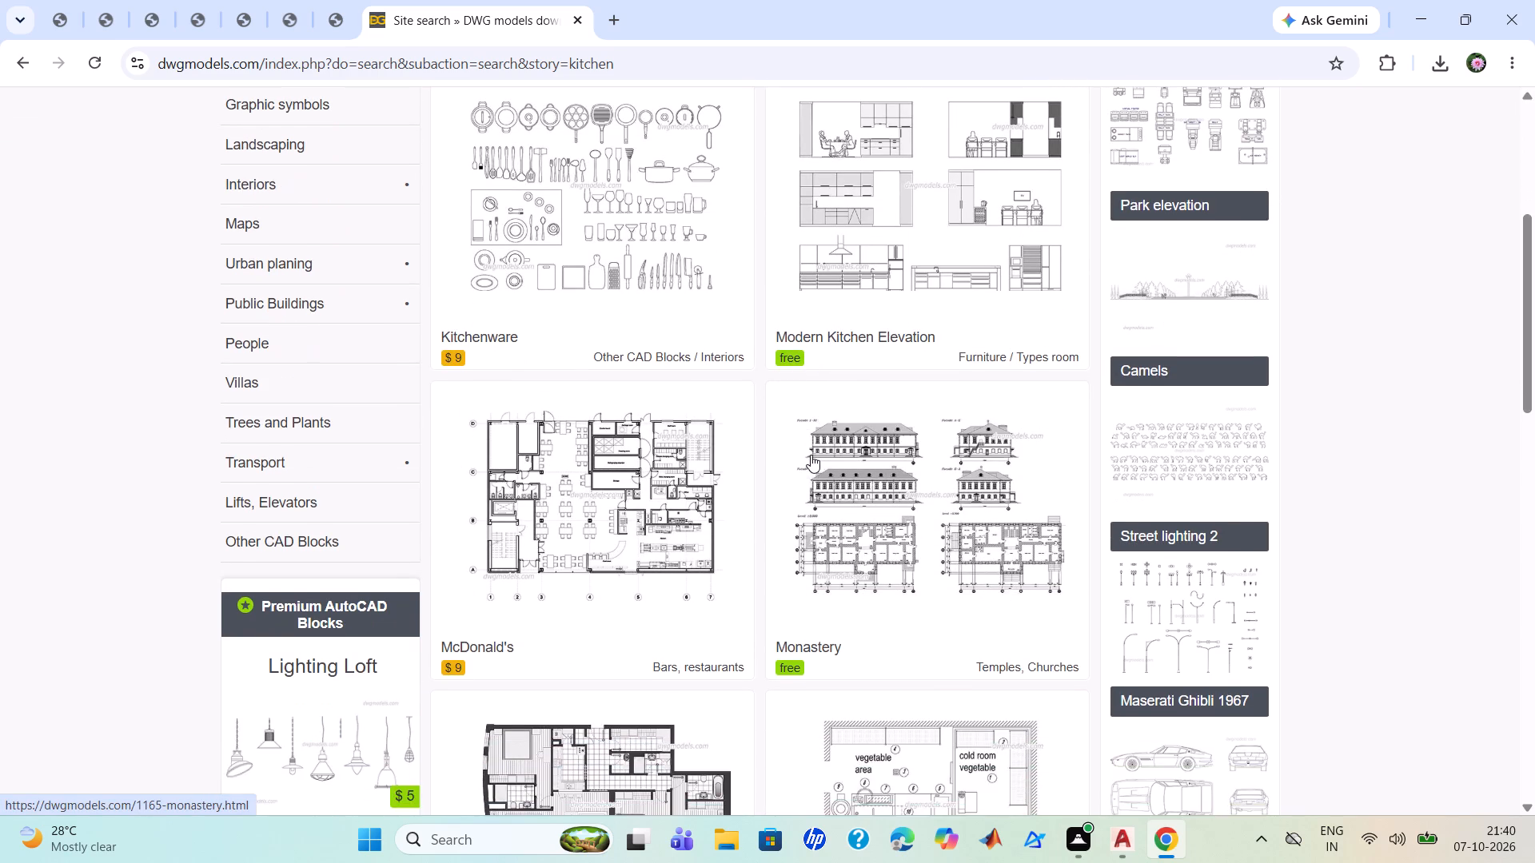
{"action": "scroll", "coordinate": [811, 455], "scroll_direction": "down", "scroll_amount": 4}
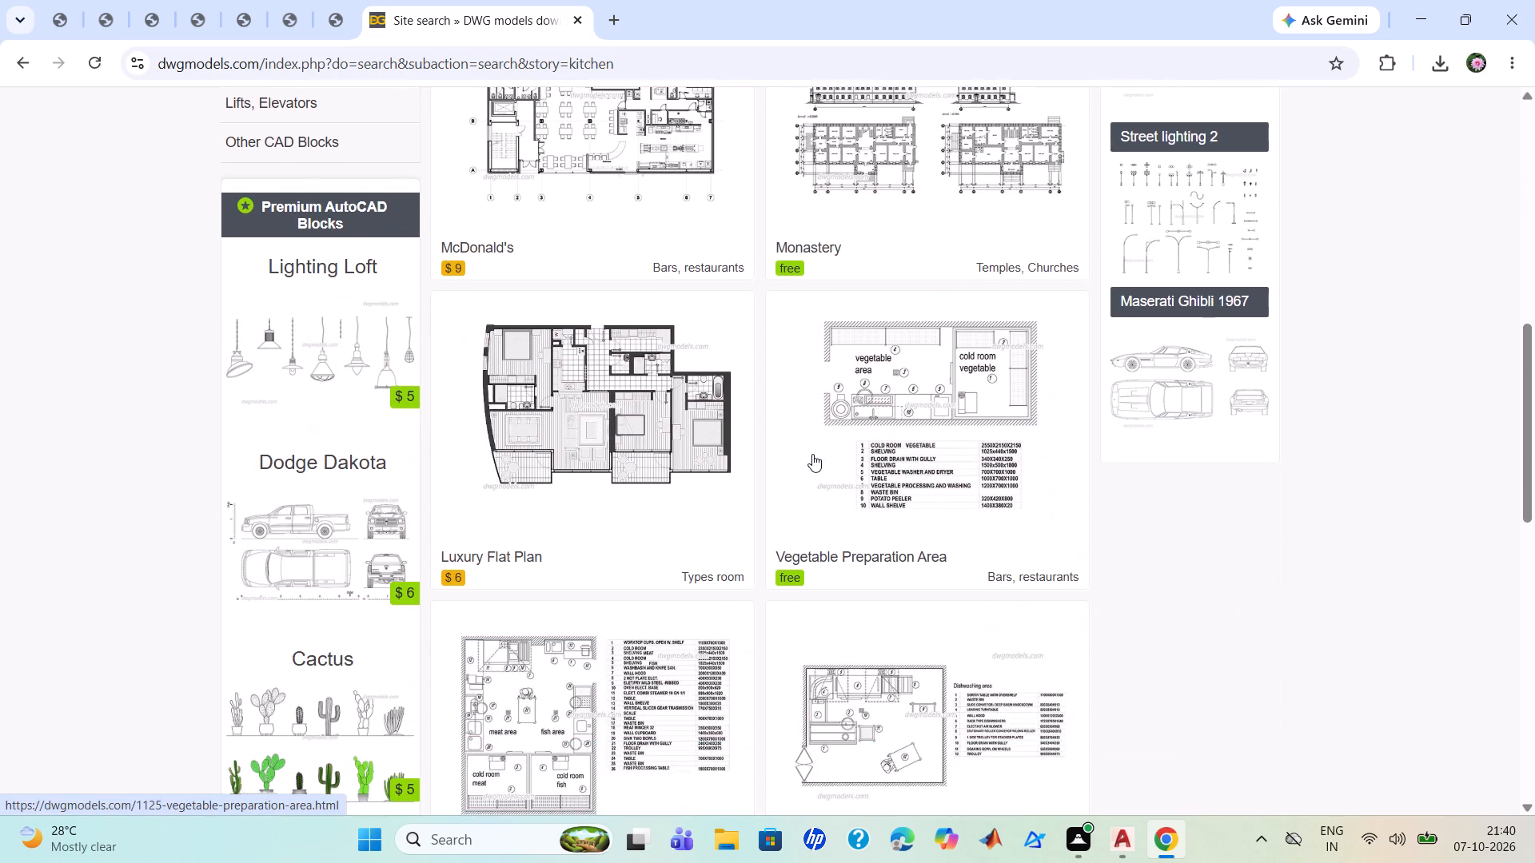
{"action": "scroll", "coordinate": [812, 453], "scroll_direction": "down", "scroll_amount": 1}
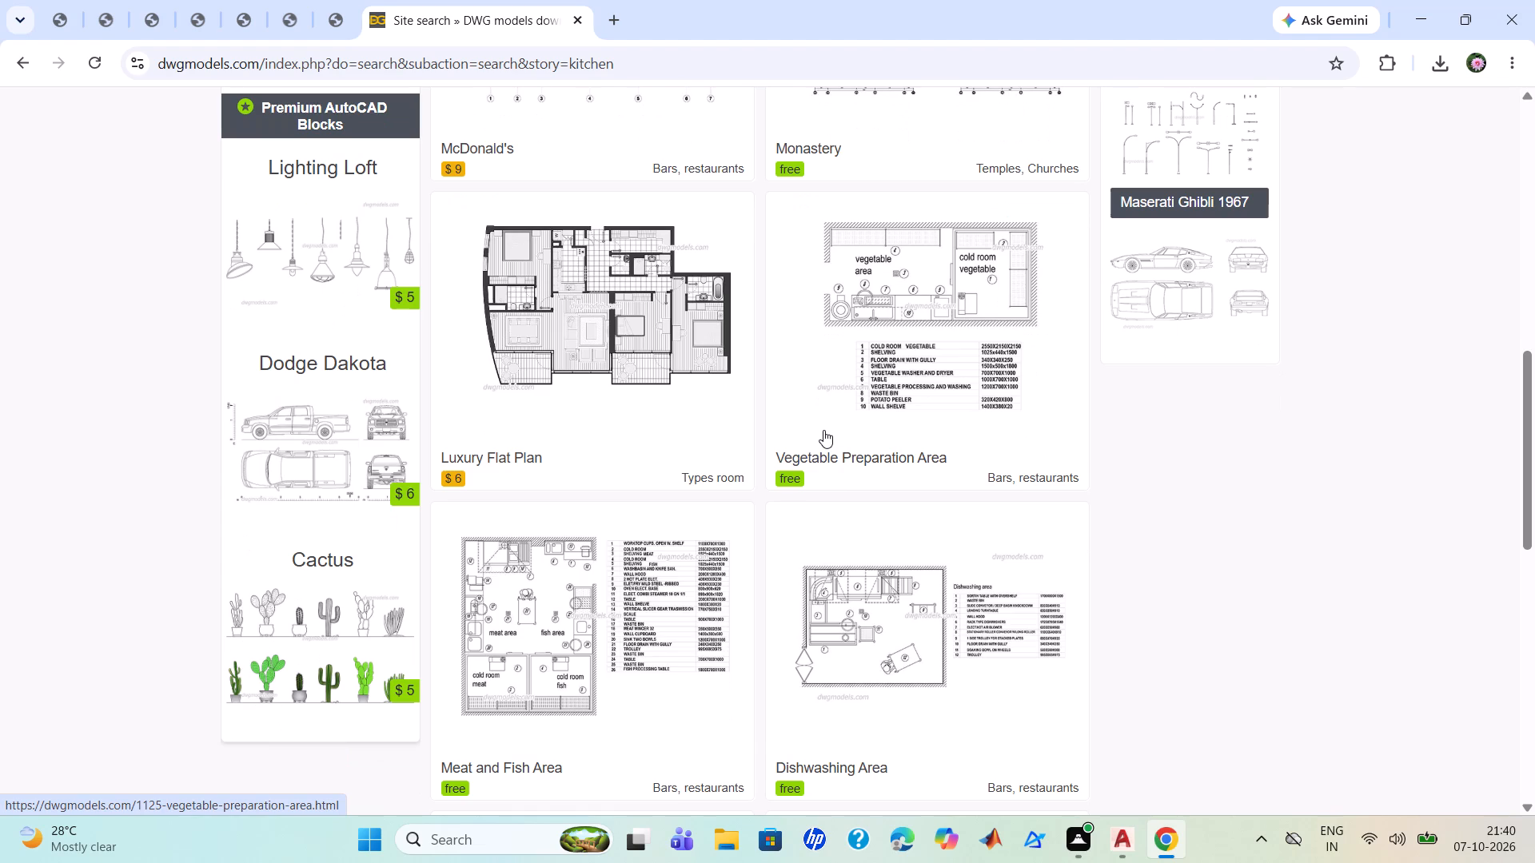
{"action": "scroll", "coordinate": [830, 431], "scroll_direction": "down", "scroll_amount": 1}
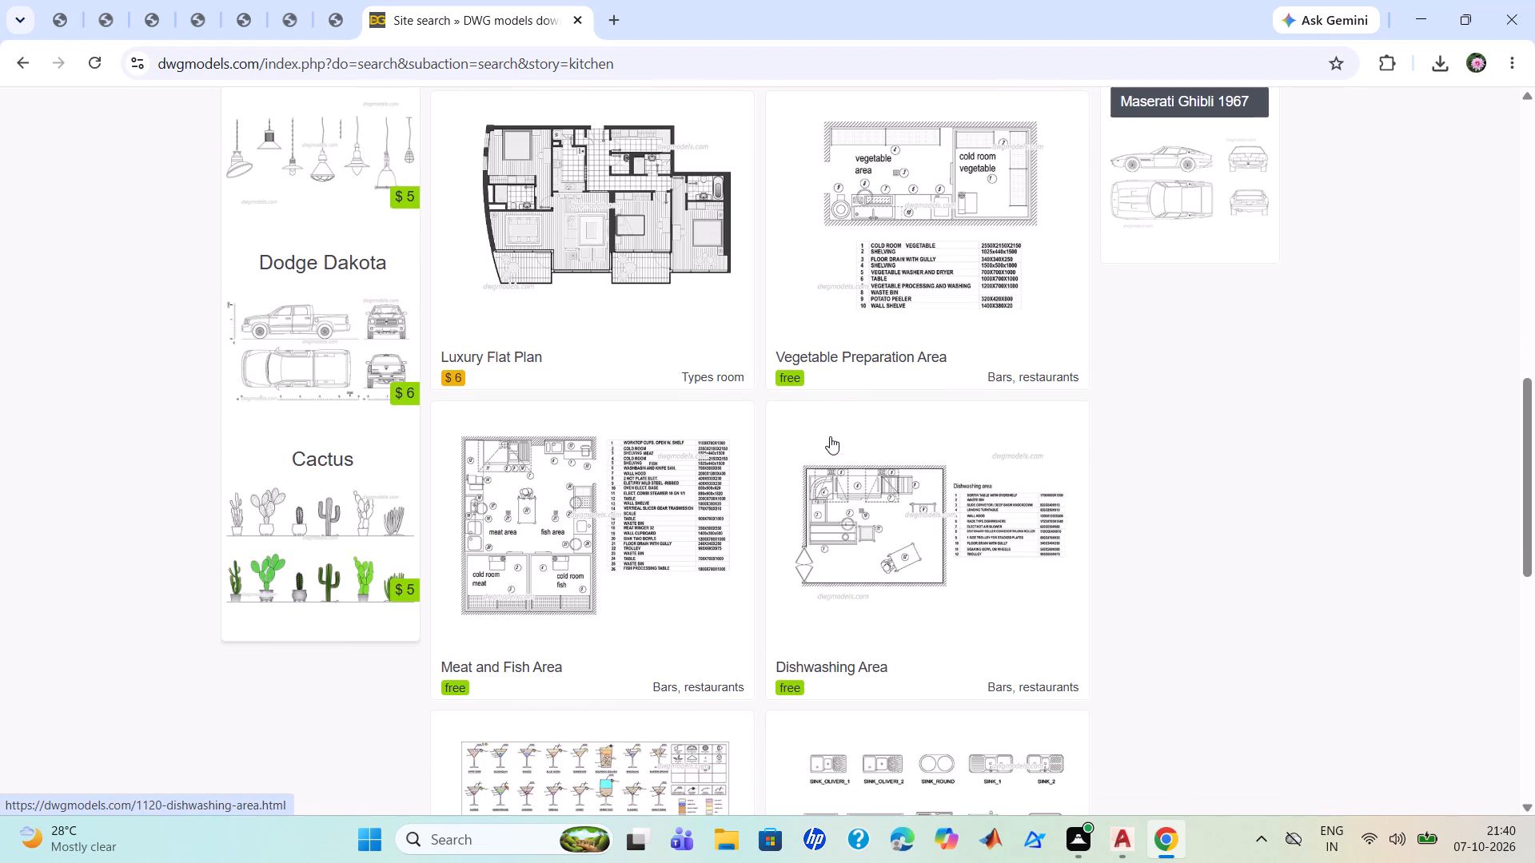
{"action": "scroll", "coordinate": [851, 467], "scroll_direction": "down", "scroll_amount": 2}
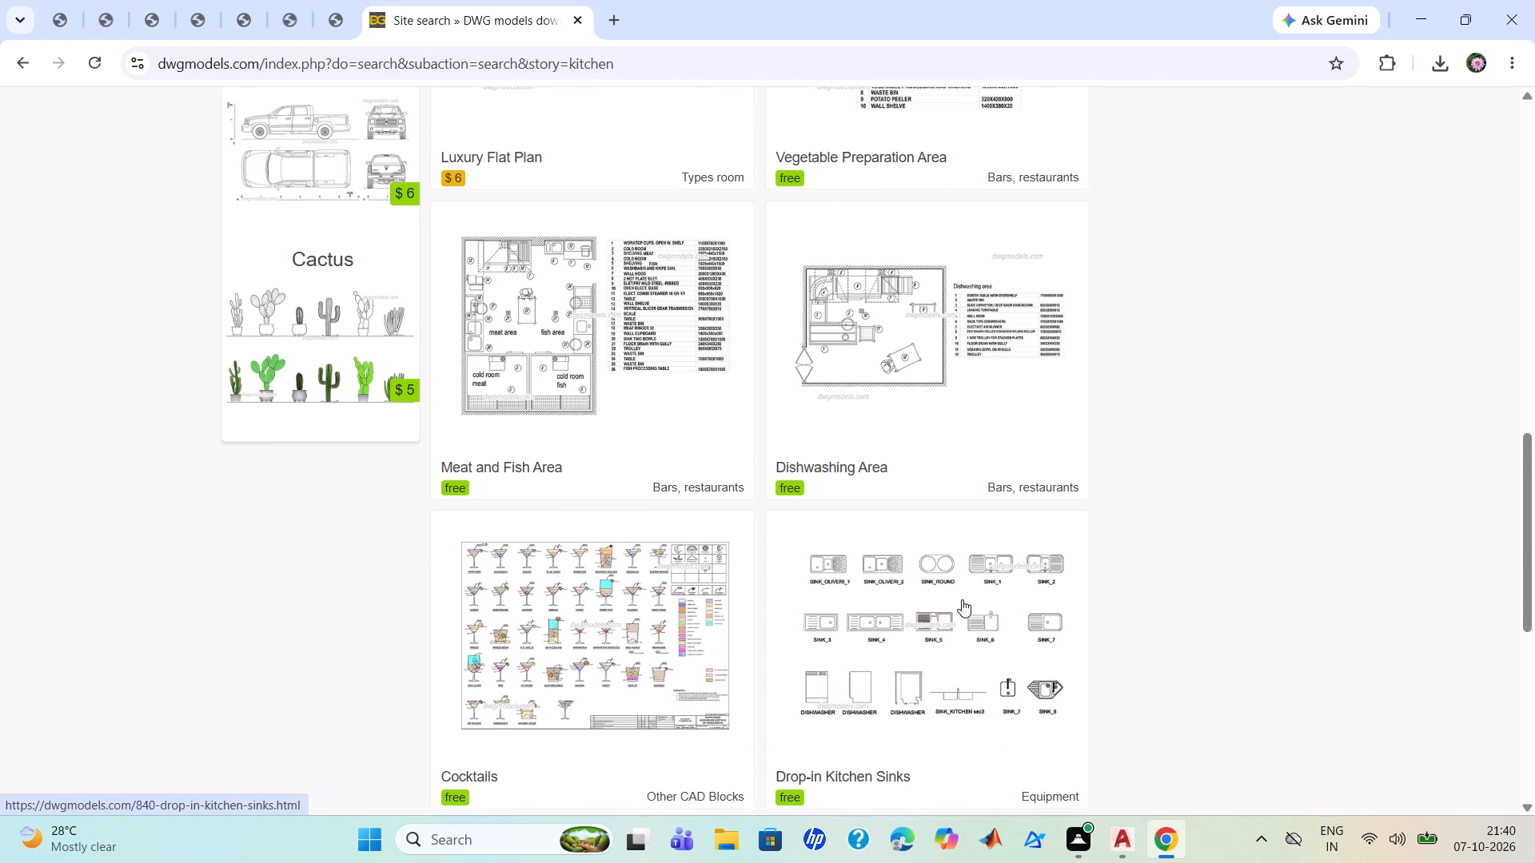
{"action": "scroll", "coordinate": [962, 599], "scroll_direction": "down", "scroll_amount": 1}
{"action": "scroll", "coordinate": [962, 599], "scroll_direction": "up", "scroll_amount": 1}
{"action": "scroll", "coordinate": [962, 599], "scroll_direction": "down", "scroll_amount": 1}
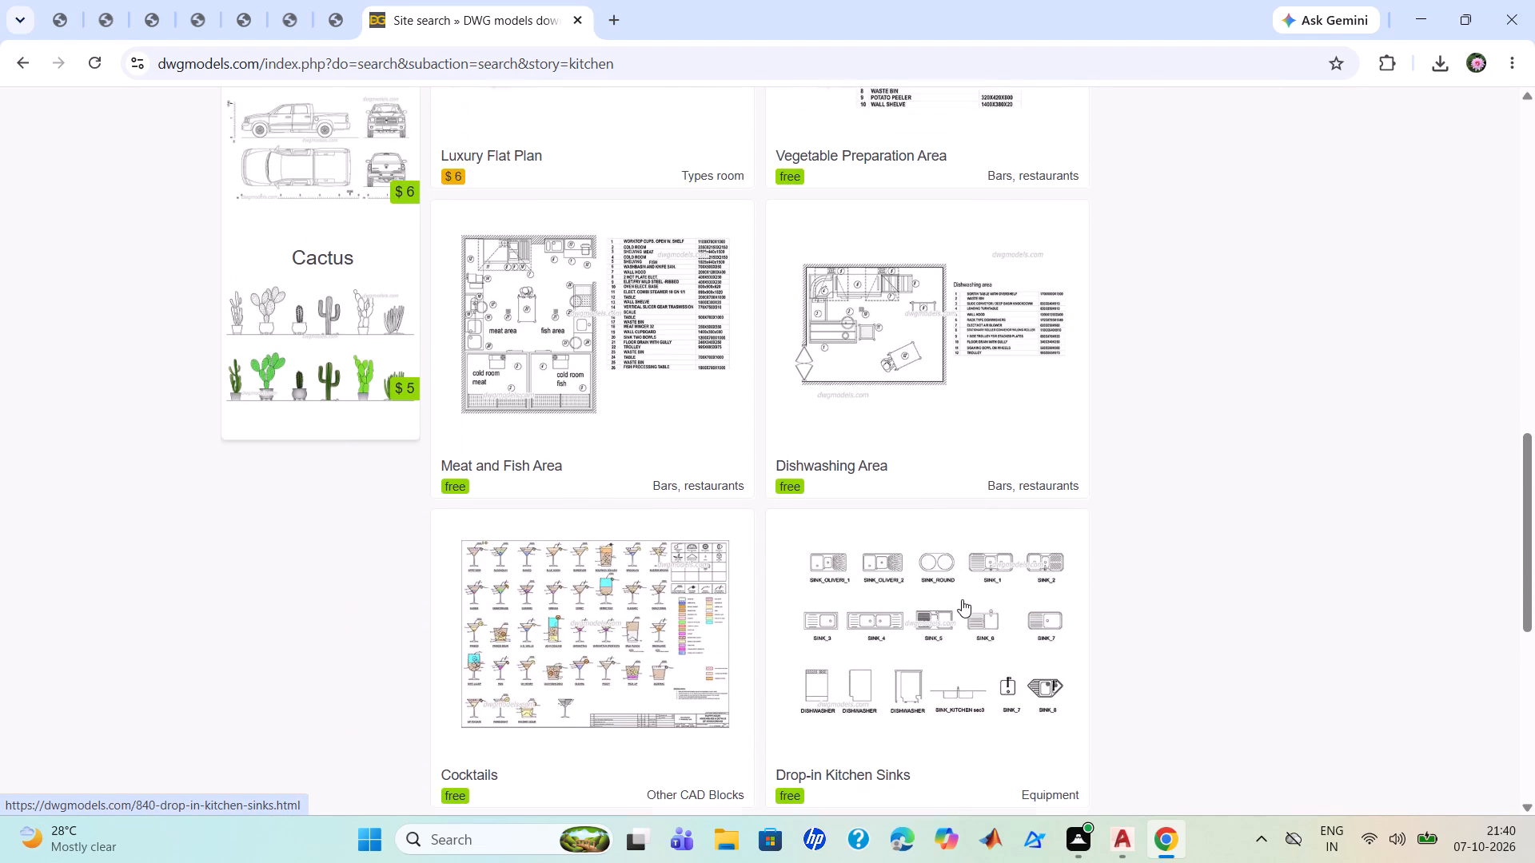
{"action": "scroll", "coordinate": [962, 599], "scroll_direction": "down", "scroll_amount": 2}
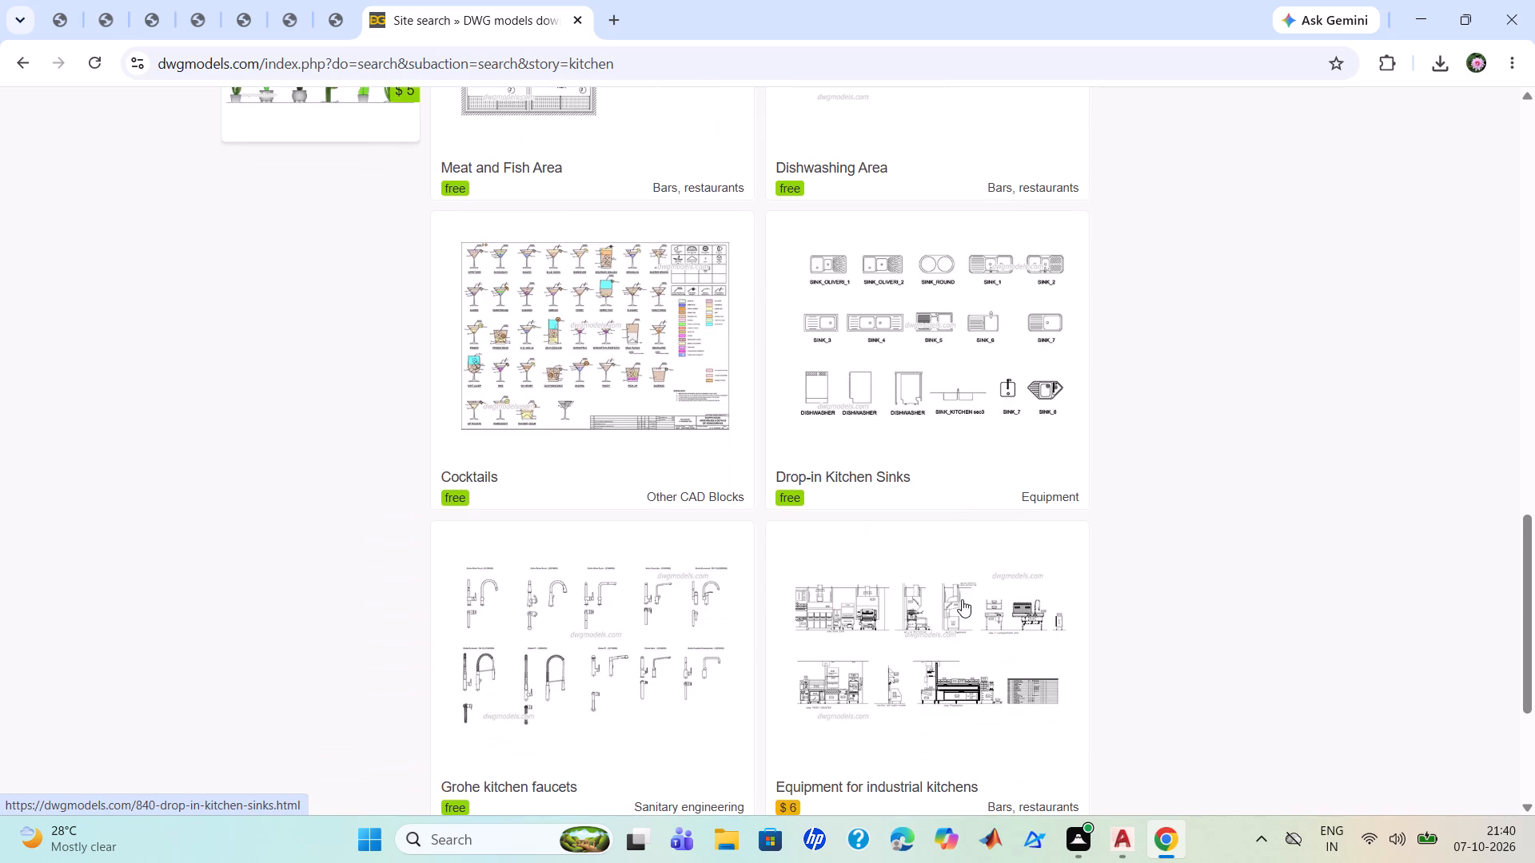
{"action": "scroll", "coordinate": [962, 599], "scroll_direction": "down", "scroll_amount": 3}
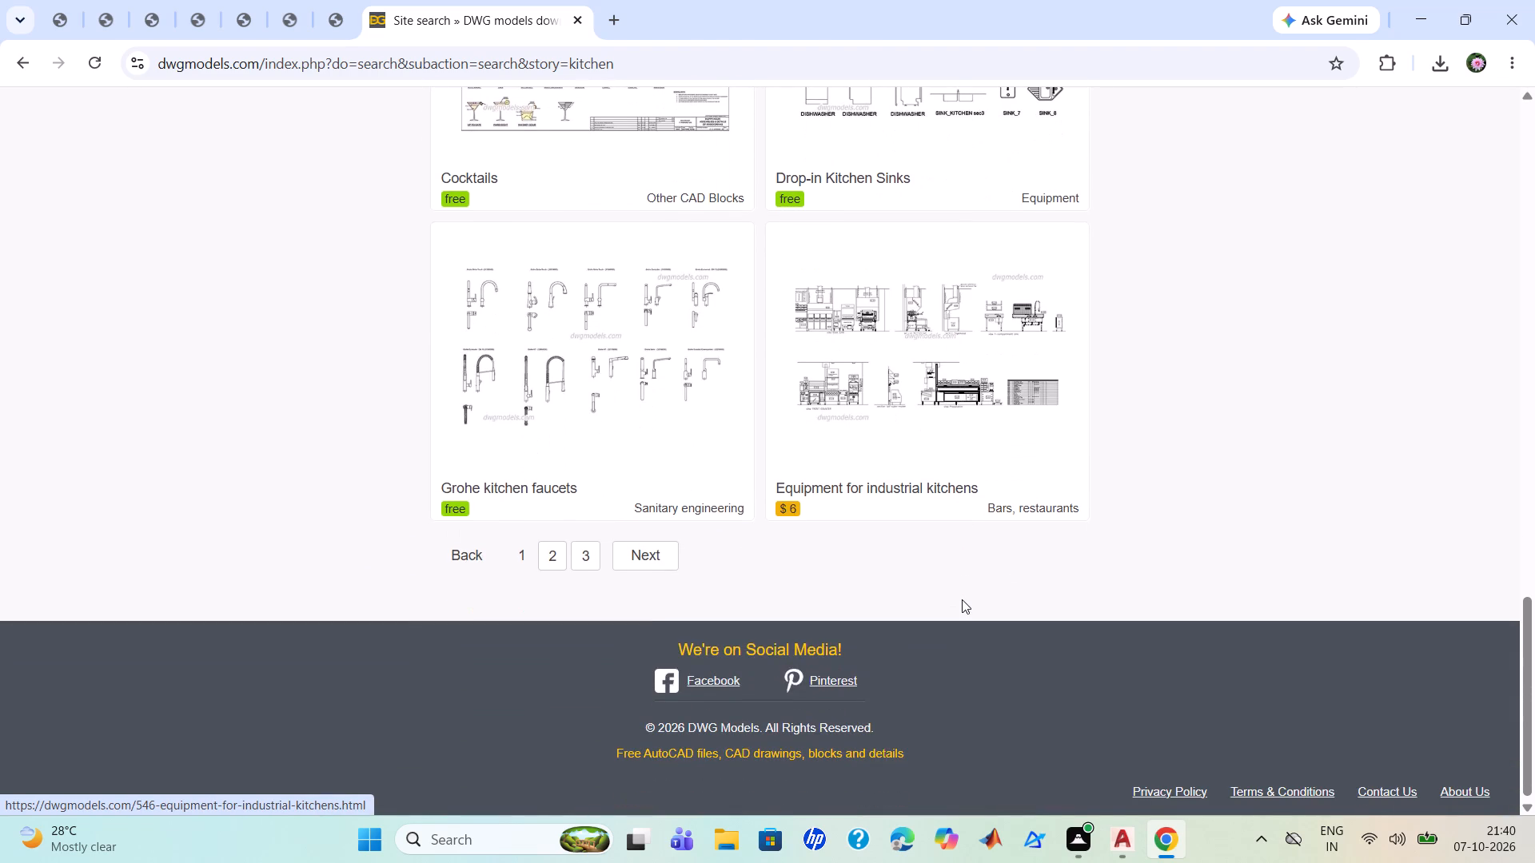
{"action": "scroll", "coordinate": [962, 599], "scroll_direction": "up", "scroll_amount": 8}
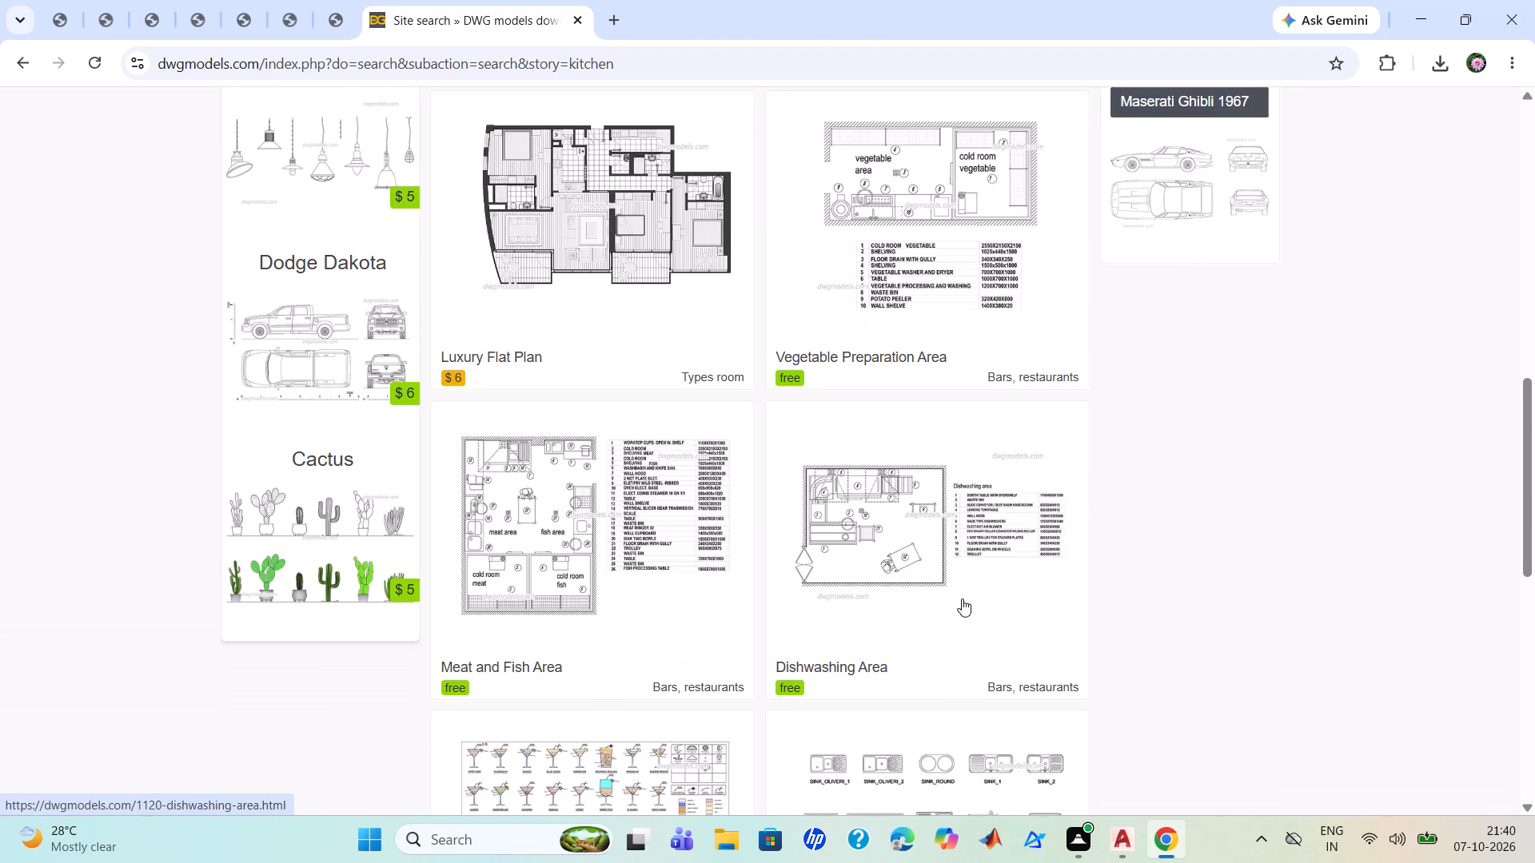
{"action": "scroll", "coordinate": [962, 599], "scroll_direction": "up", "scroll_amount": 2}
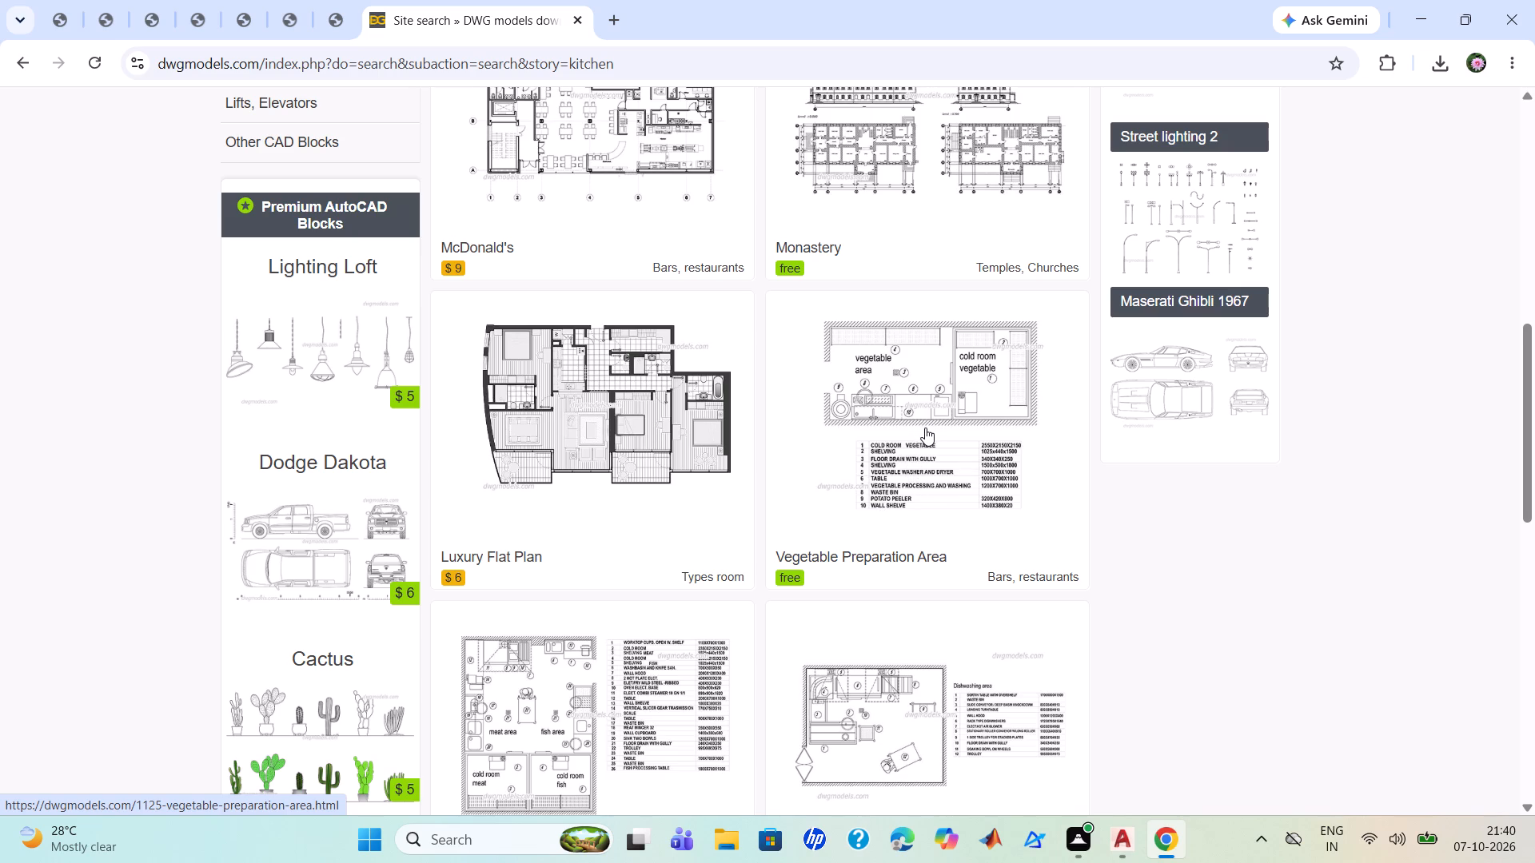
{"action": "scroll", "coordinate": [925, 428], "scroll_direction": "up", "scroll_amount": 4}
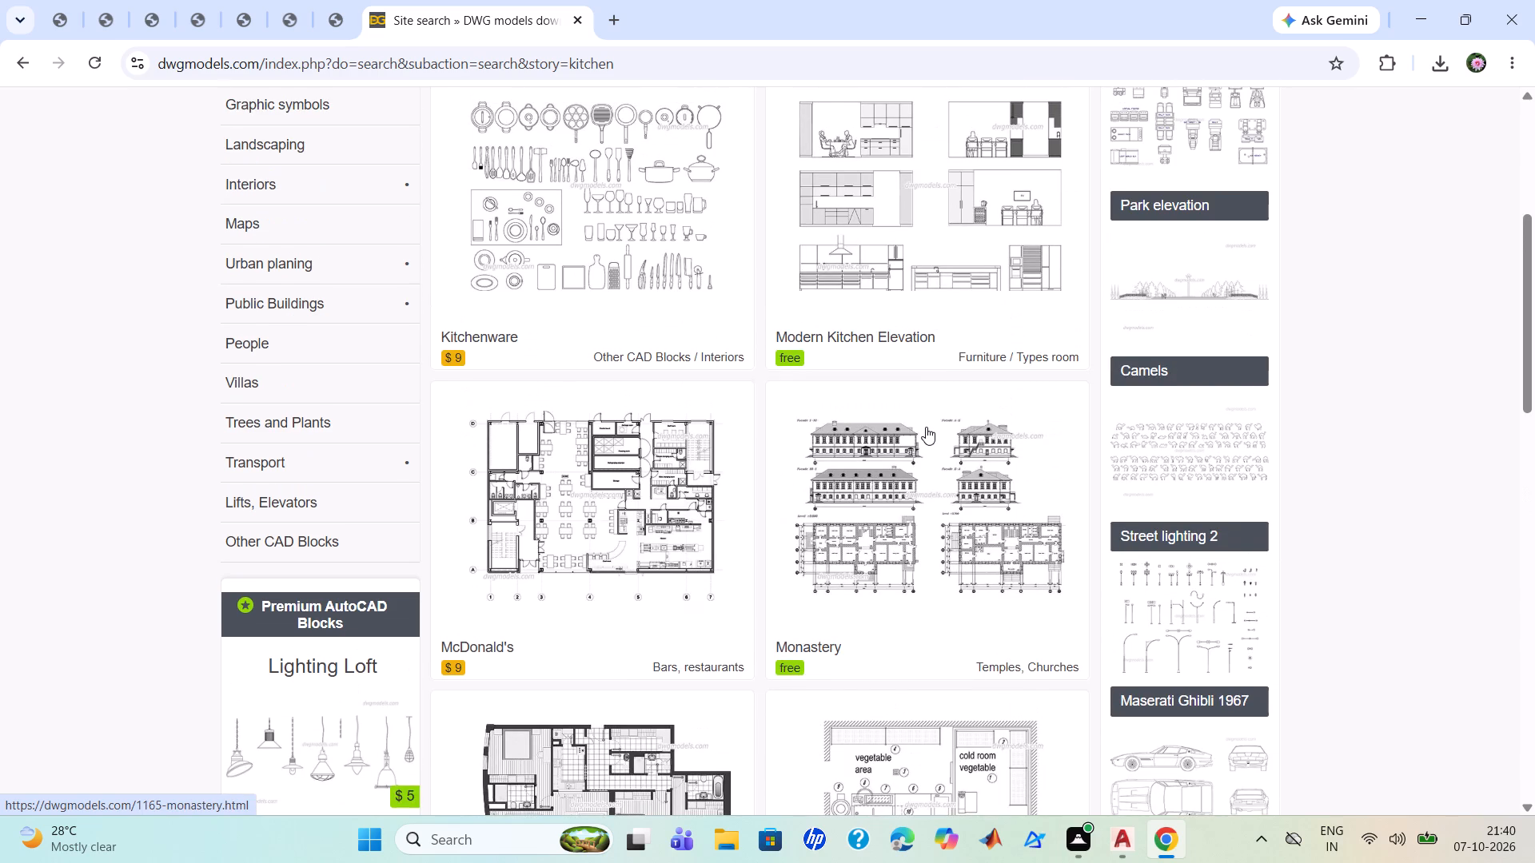
{"action": "scroll", "coordinate": [926, 427], "scroll_direction": "up", "scroll_amount": 2}
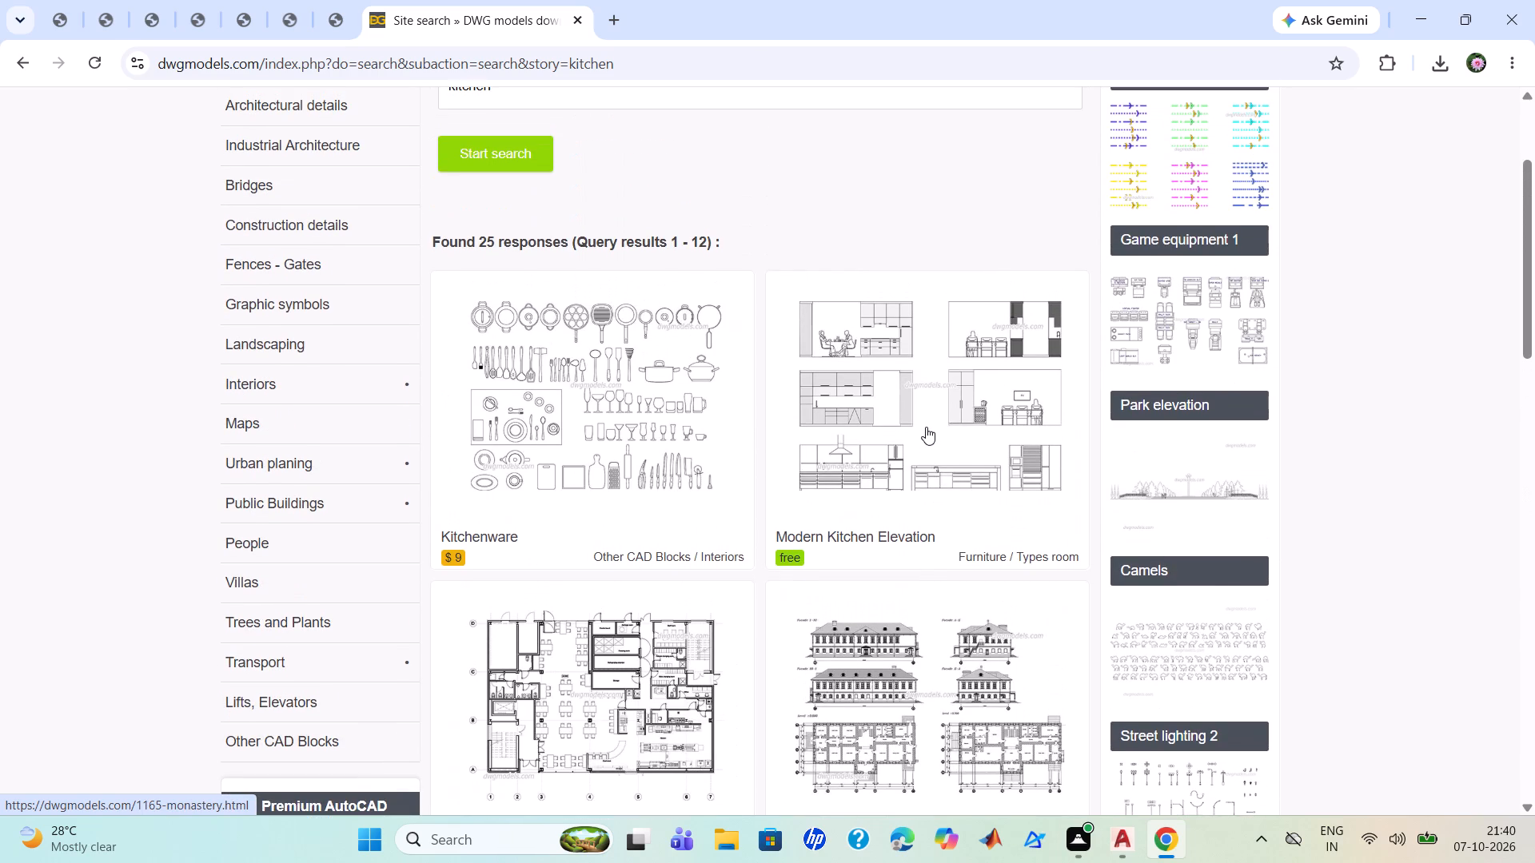
{"action": "scroll", "coordinate": [926, 427], "scroll_direction": "down", "scroll_amount": 12}
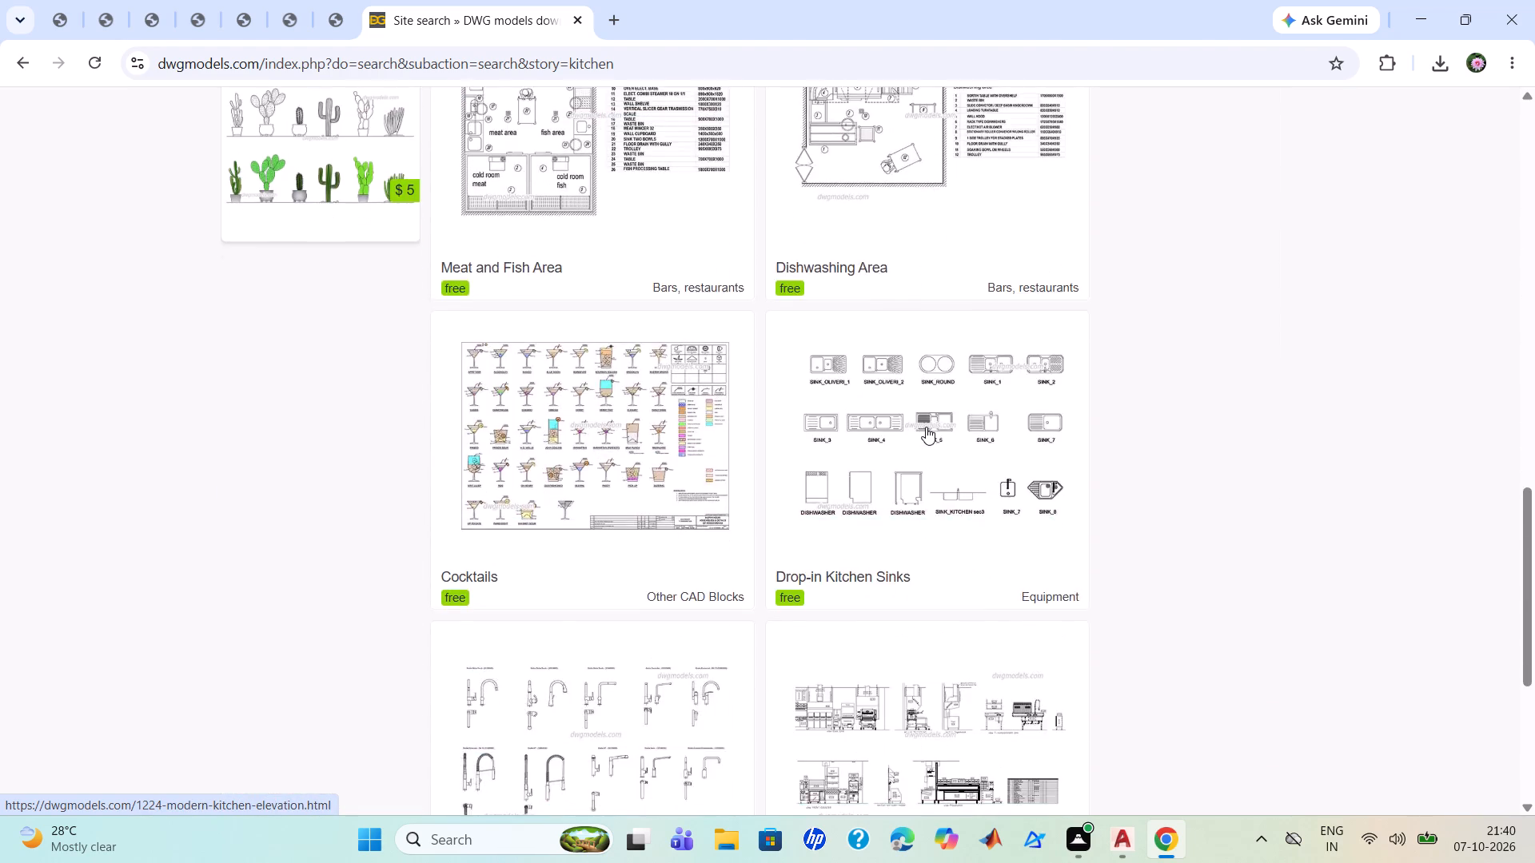
{"action": "scroll", "coordinate": [926, 427], "scroll_direction": "down", "scroll_amount": 8}
Go to the second page of kitchen results, find the free Cooktop 2 drawing and download it.
{"action": "left_click", "coordinate": [546, 555]}
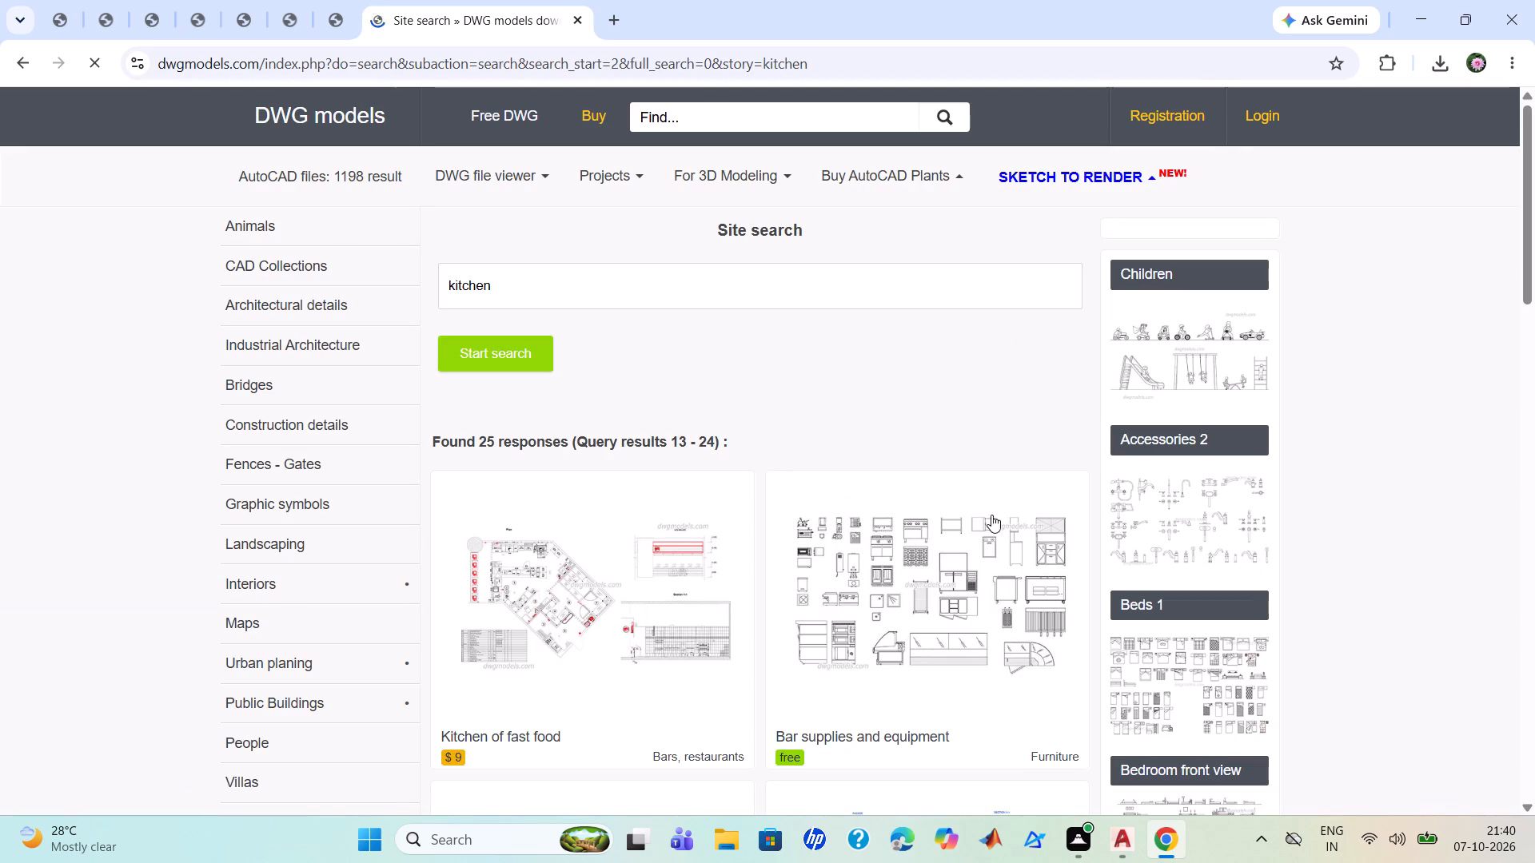
{"action": "scroll", "coordinate": [985, 575], "scroll_direction": "up", "scroll_amount": 4}
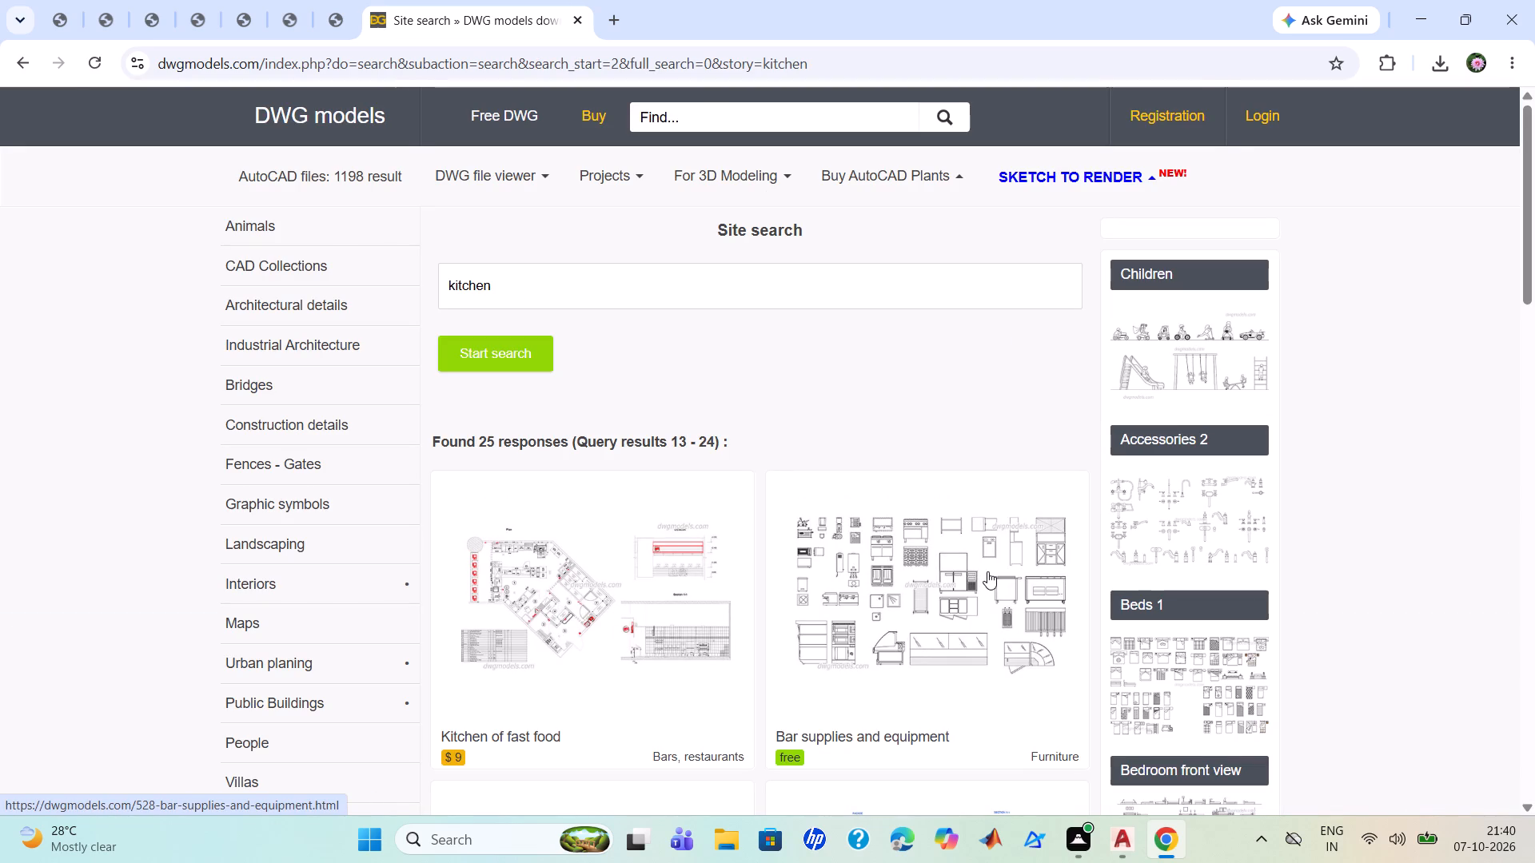
{"action": "scroll", "coordinate": [1096, 541], "scroll_direction": "down", "scroll_amount": 1}
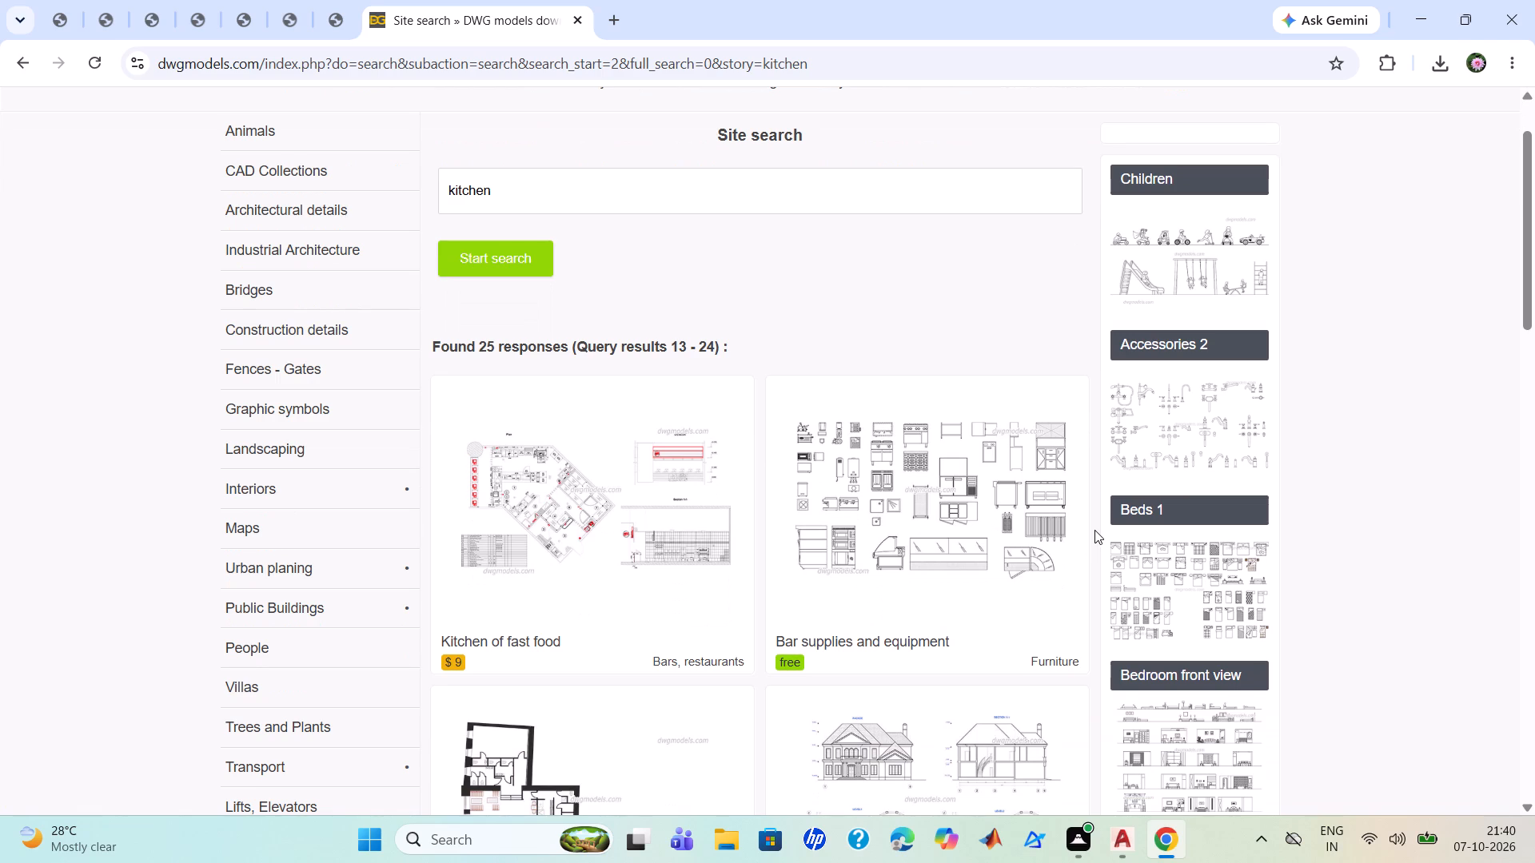
{"action": "scroll", "coordinate": [1094, 530], "scroll_direction": "down", "scroll_amount": 5}
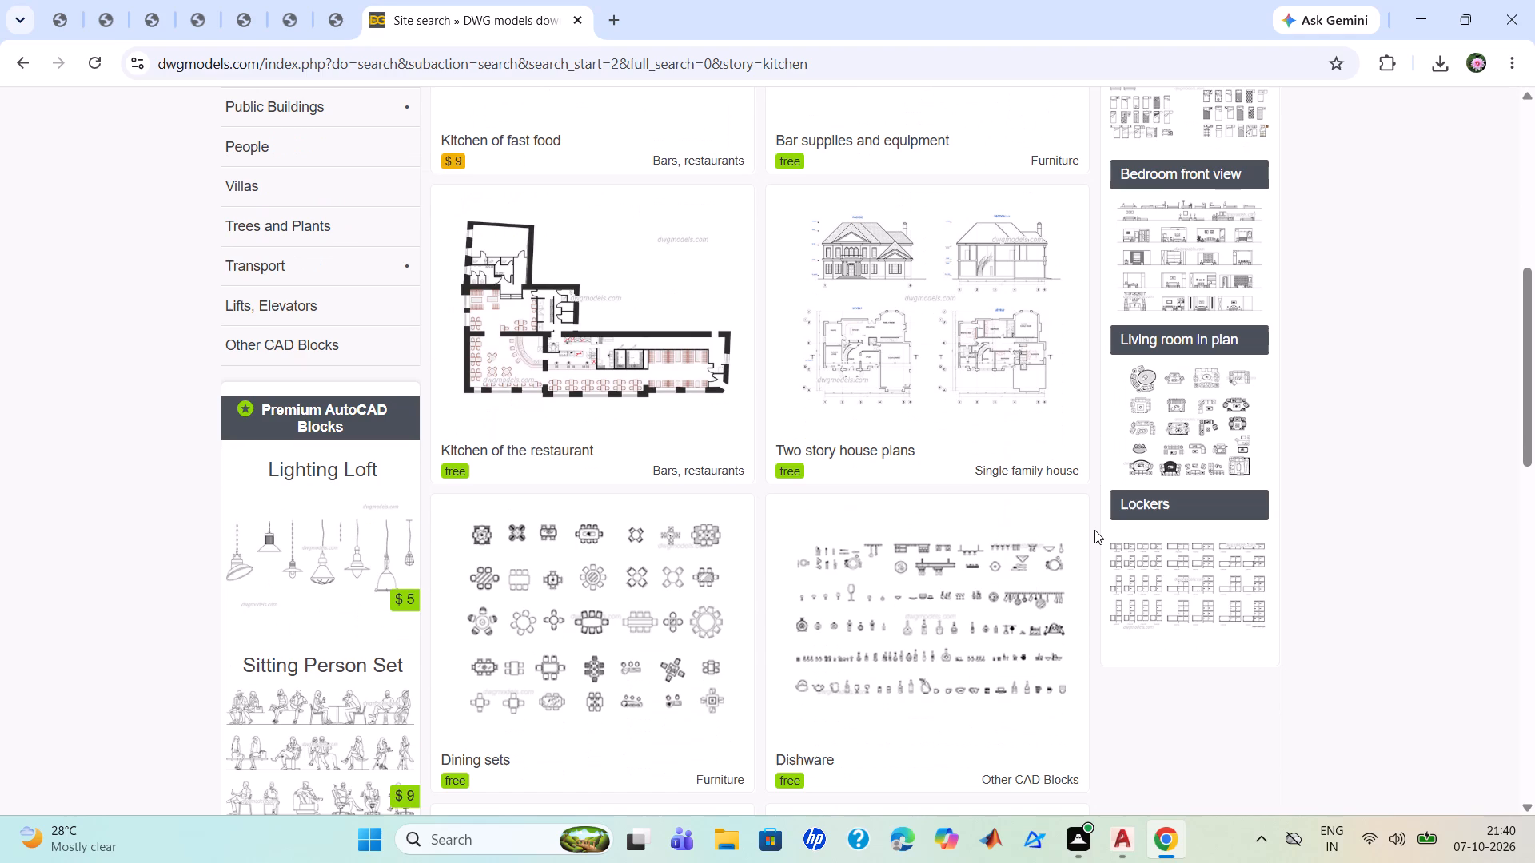
{"action": "scroll", "coordinate": [1094, 530], "scroll_direction": "down", "scroll_amount": 4}
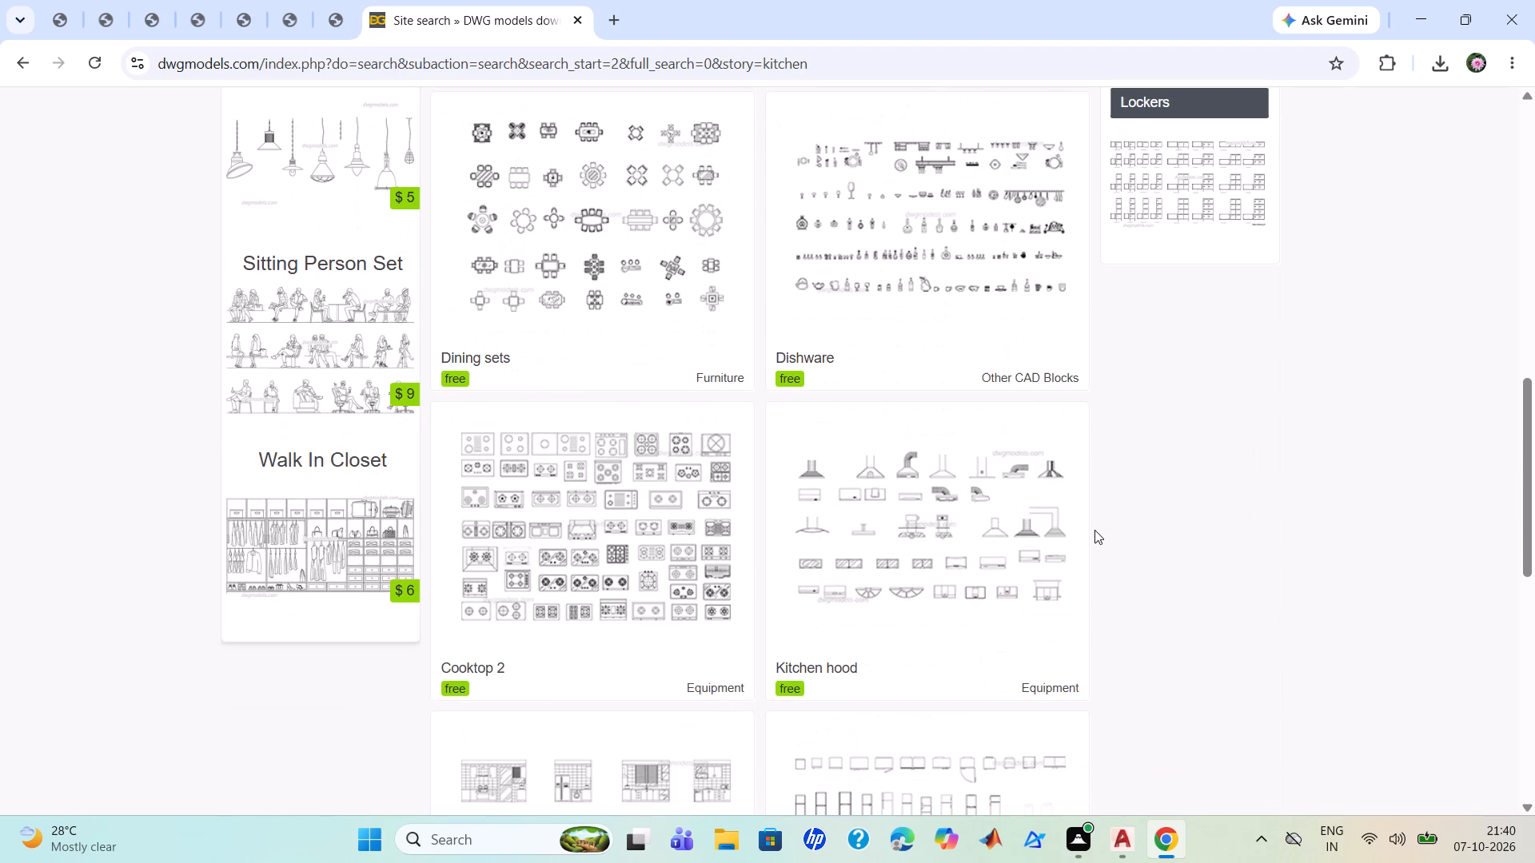
{"action": "left_click", "coordinate": [629, 513]}
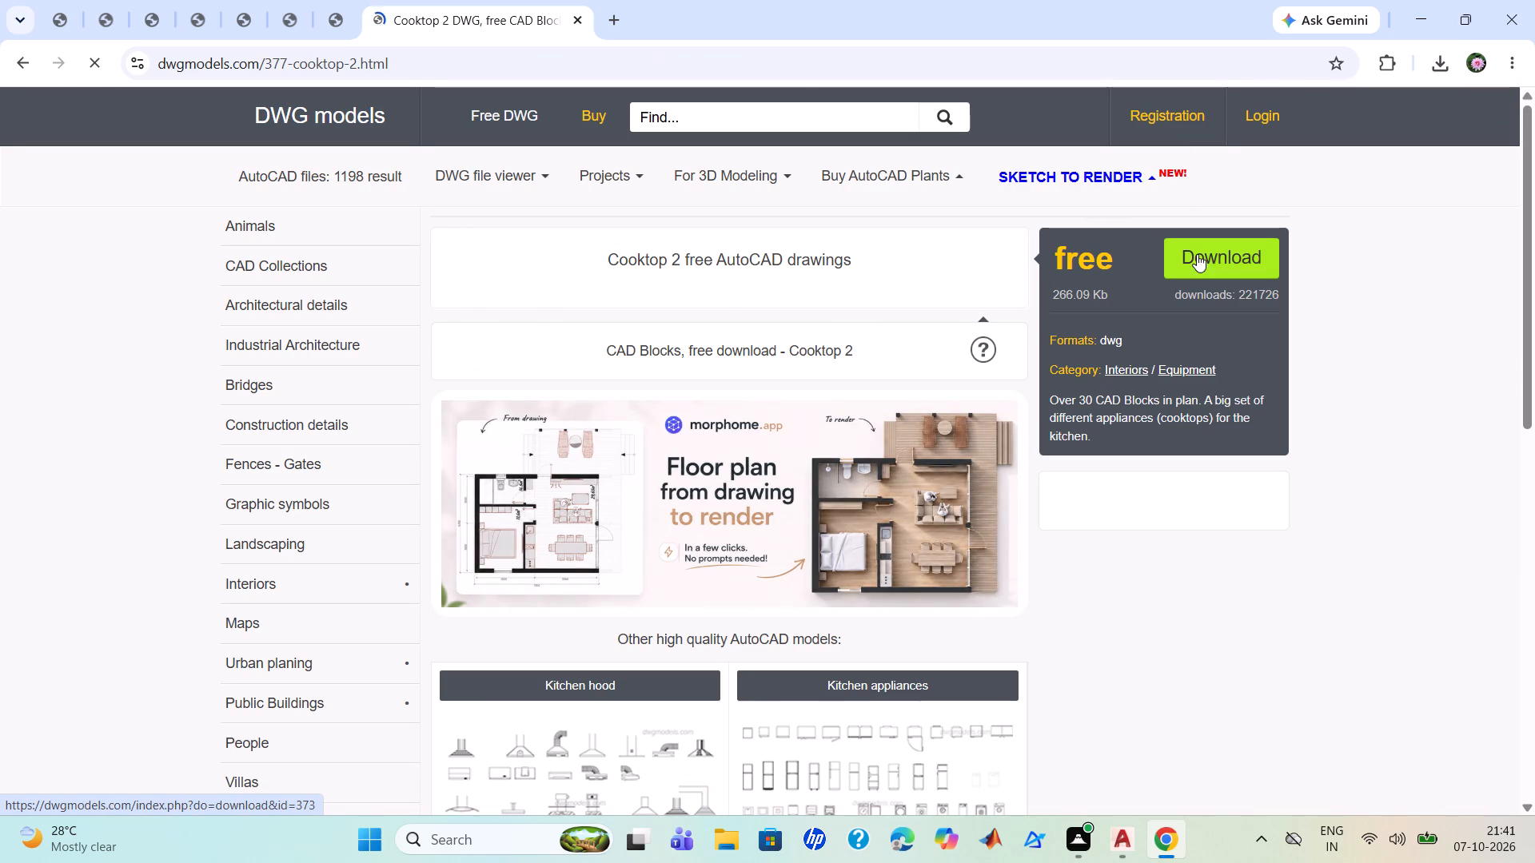
{"action": "left_click", "coordinate": [1200, 253]}
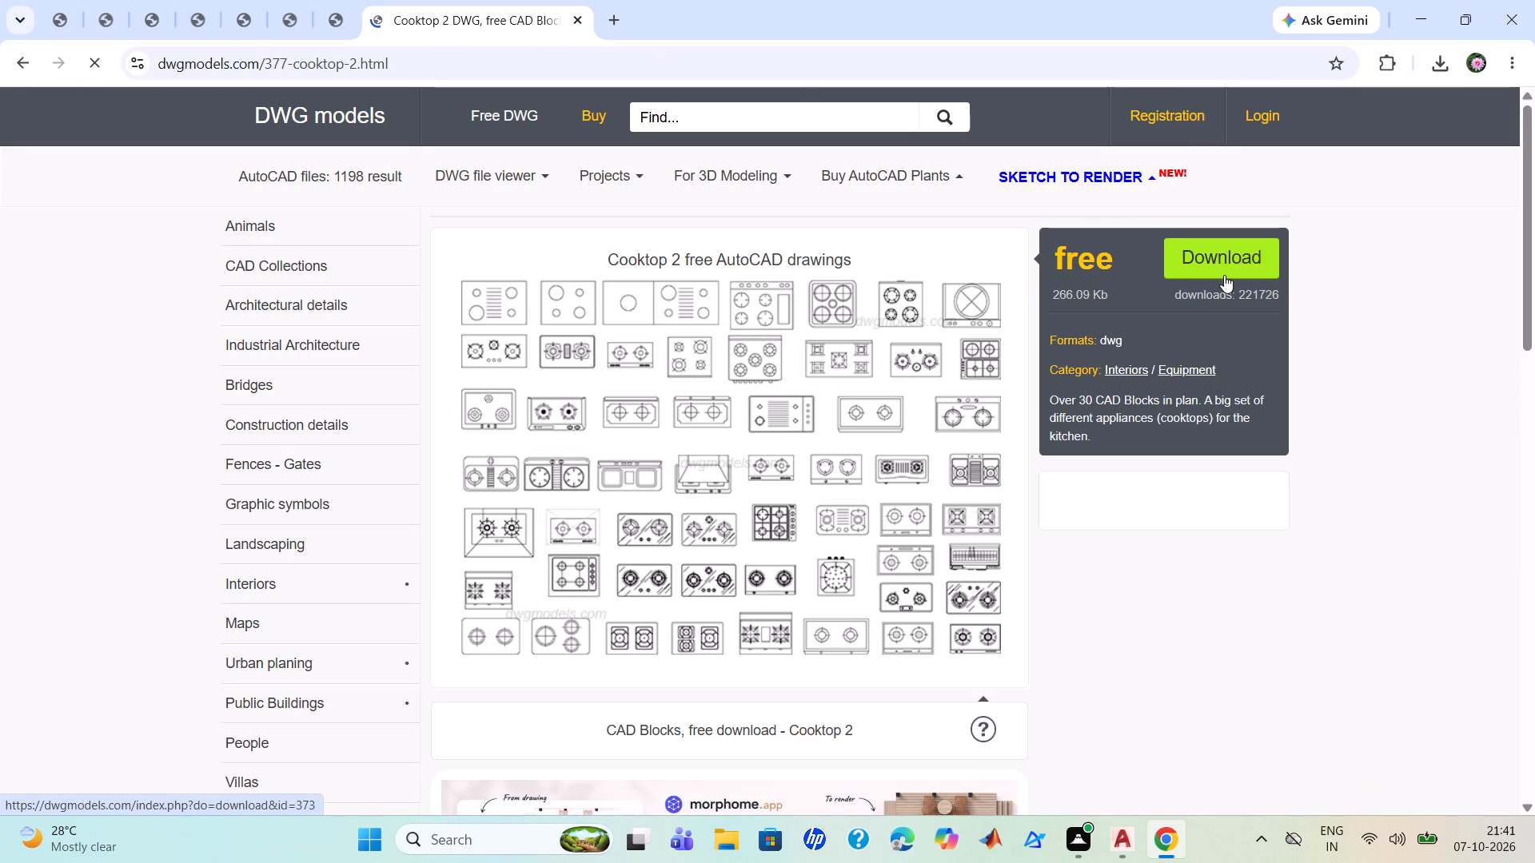
Open the downloaded cooktop_2.dwg in AutoCAD and look over its cooktop blocks.
{"action": "left_click", "coordinate": [1441, 74]}
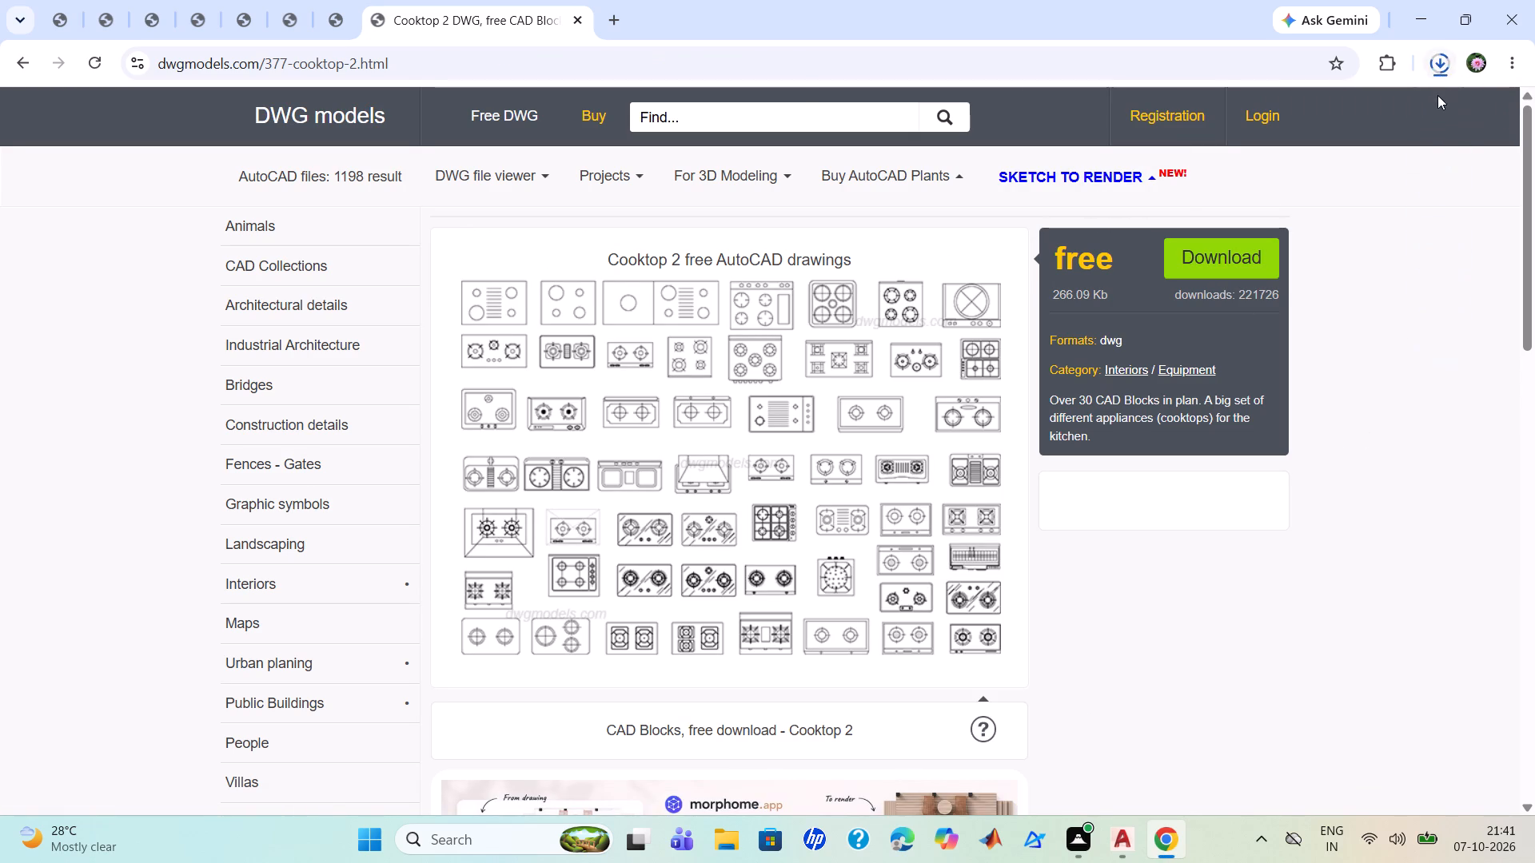
{"action": "left_click", "coordinate": [1440, 57]}
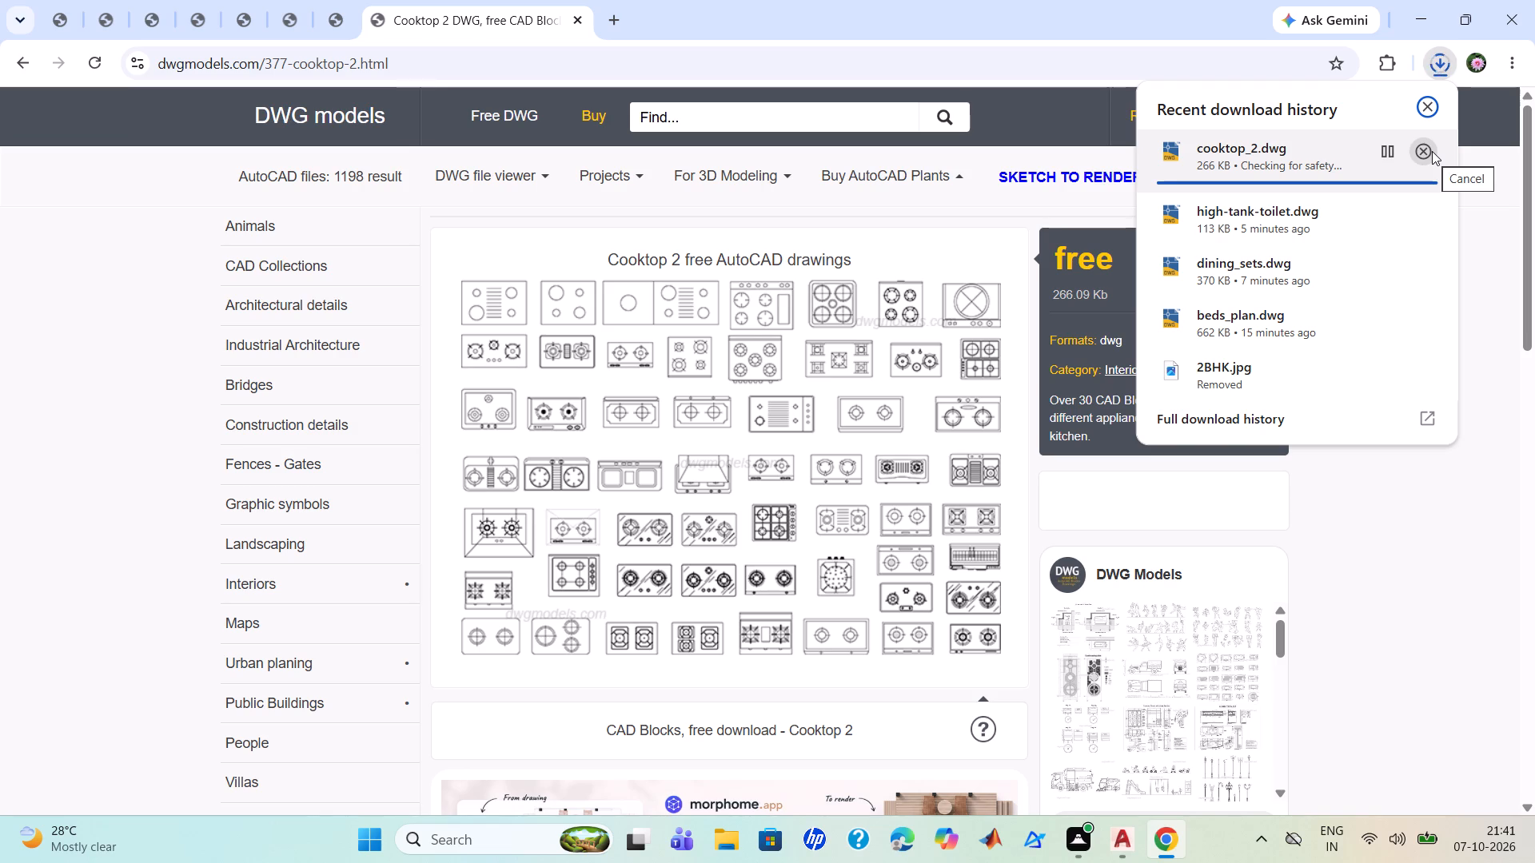
{"action": "left_click", "coordinate": [1428, 157]}
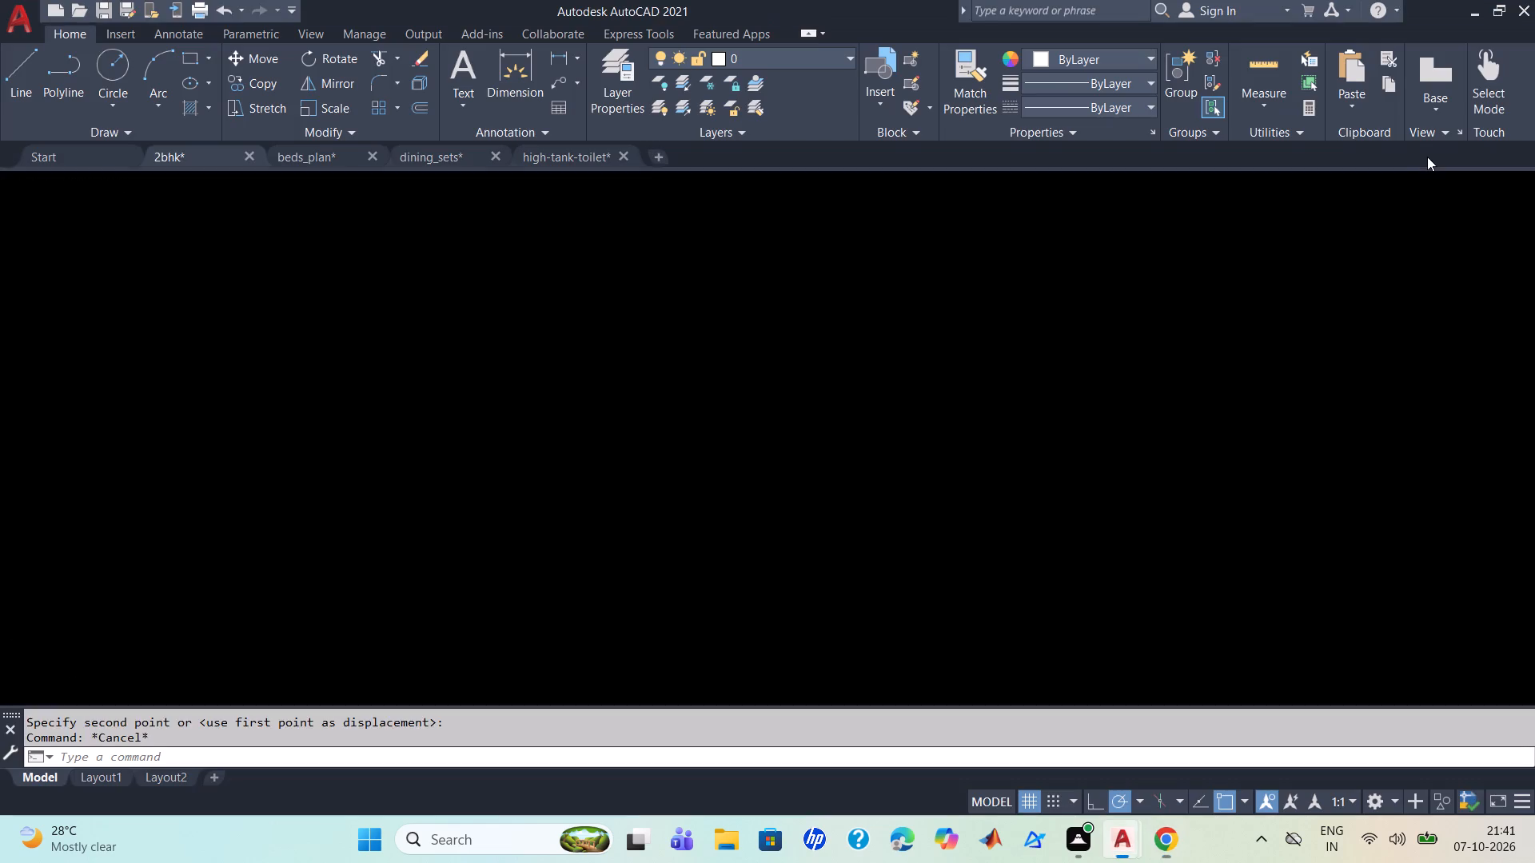
{"action": "scroll", "coordinate": [859, 284], "scroll_direction": "down", "scroll_amount": 2}
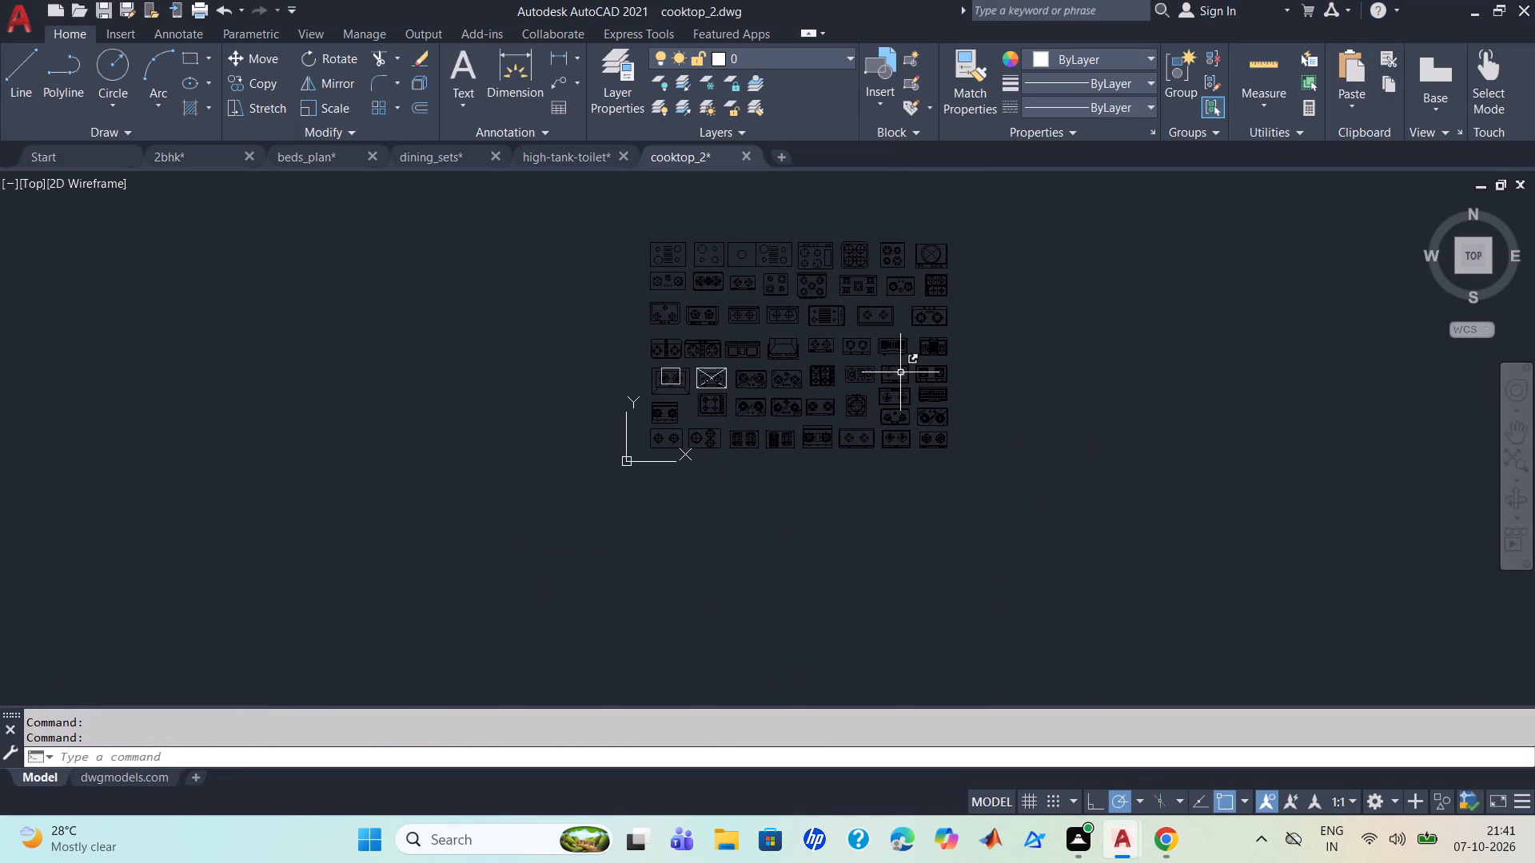
{"action": "scroll", "coordinate": [900, 372], "scroll_direction": "up", "scroll_amount": 3}
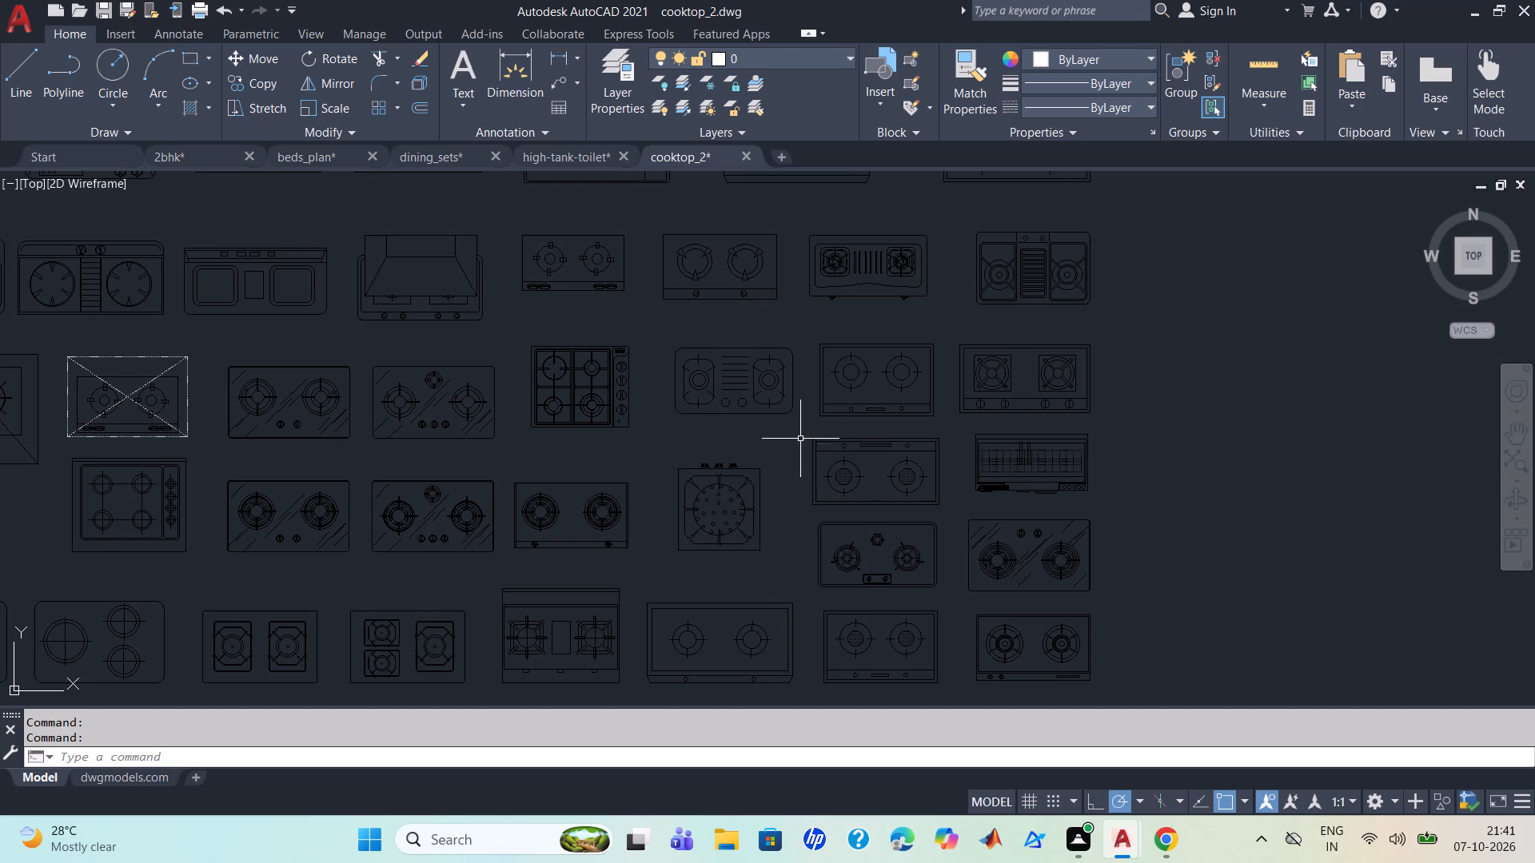
Copy the plain rectangular two-burner cooktop from the cooktop drawing and paste it beside the floor plan in the 2bhk drawing.
{"action": "left_click", "coordinate": [947, 425]}
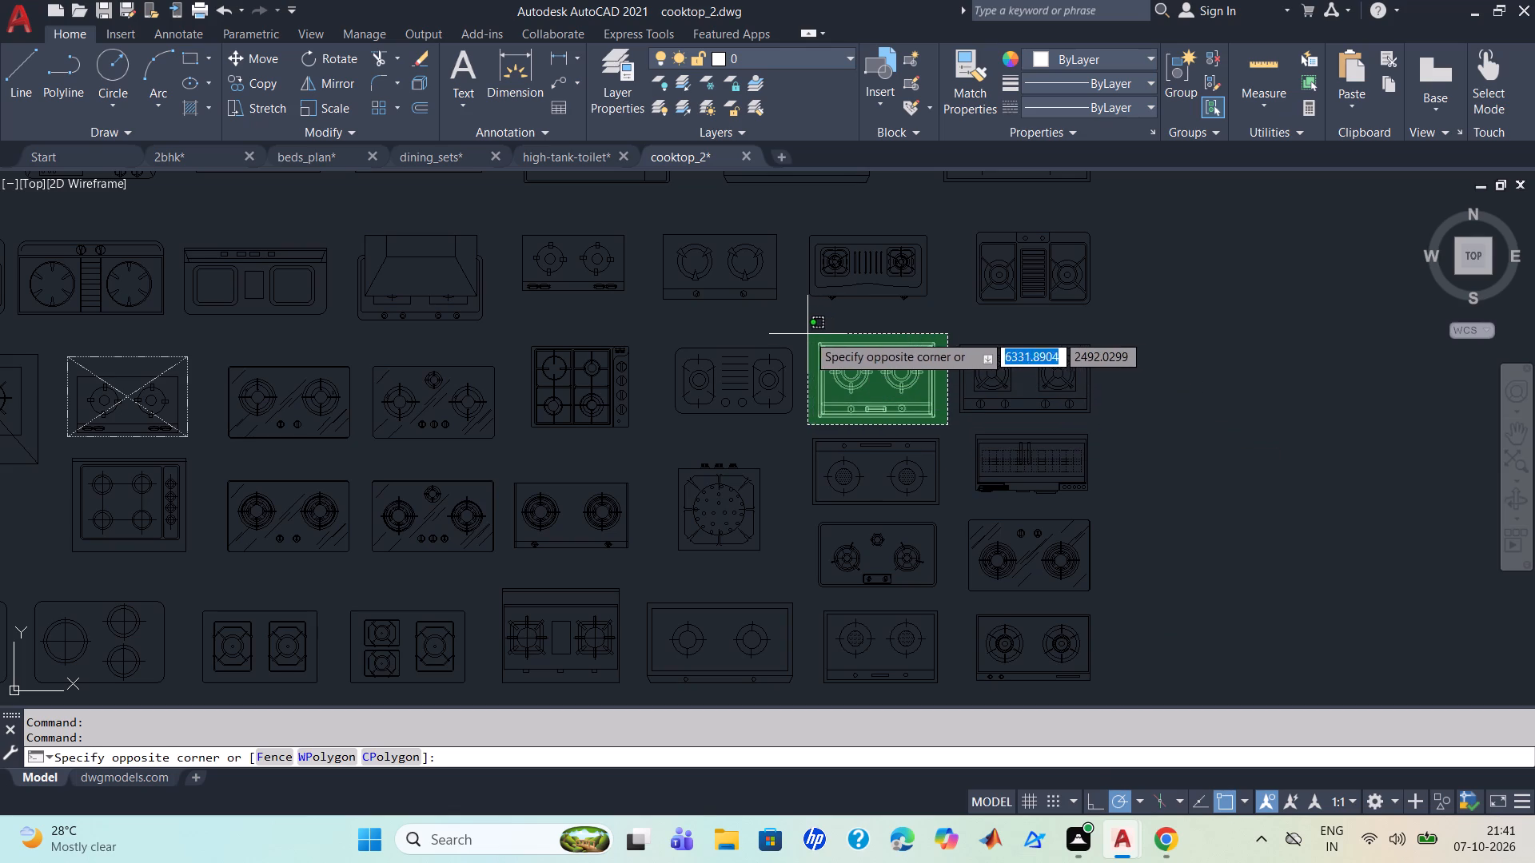
{"action": "left_click", "coordinate": [806, 334]}
{"action": "key", "text": "ctrl+c"}
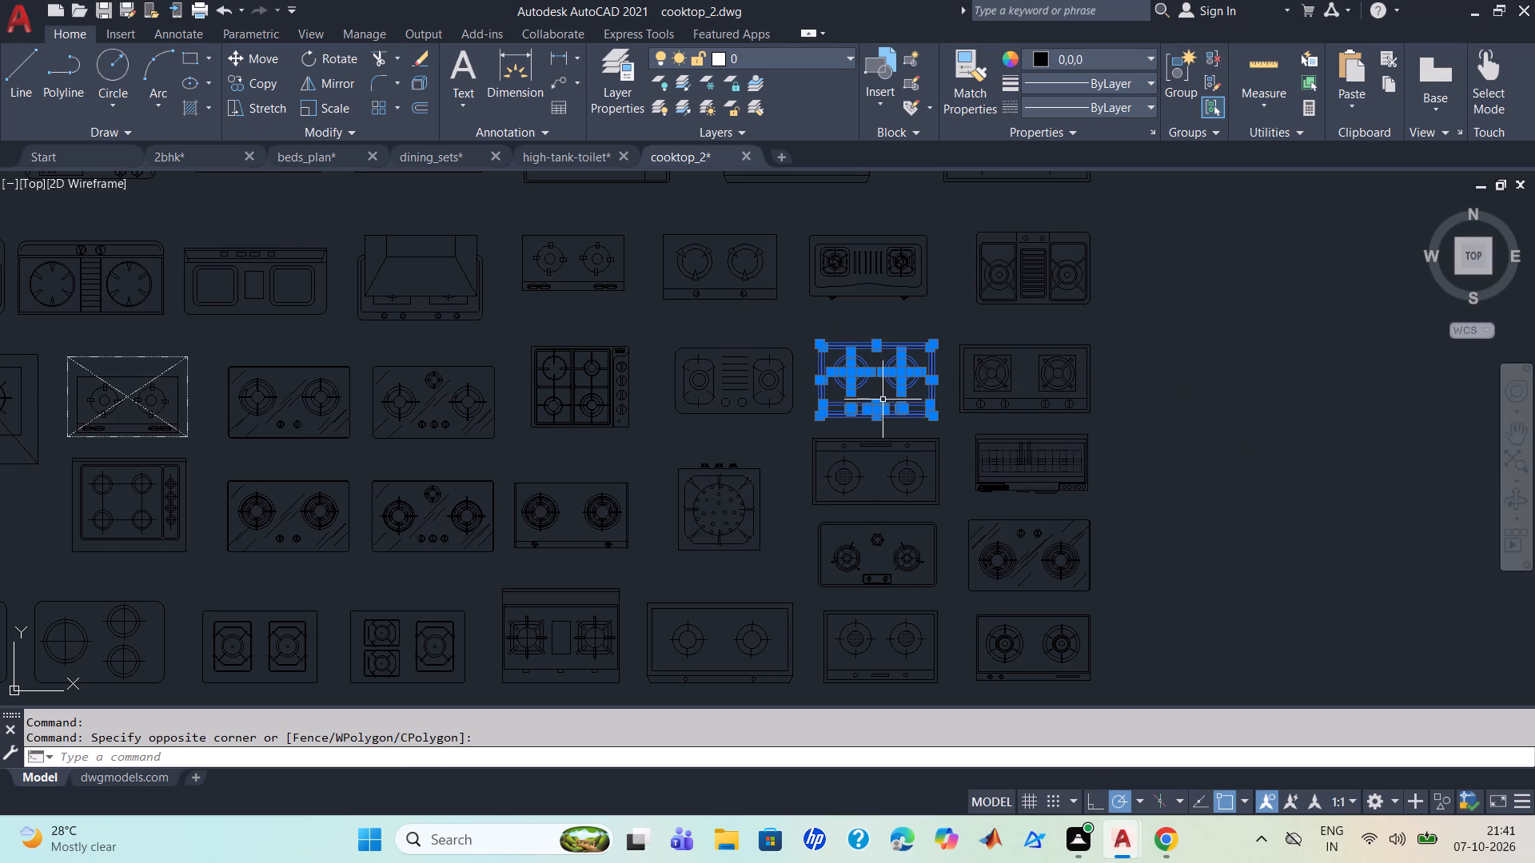
{"action": "left_click", "coordinate": [189, 156]}
{"action": "scroll", "coordinate": [1179, 515], "scroll_direction": "down", "scroll_amount": 3}
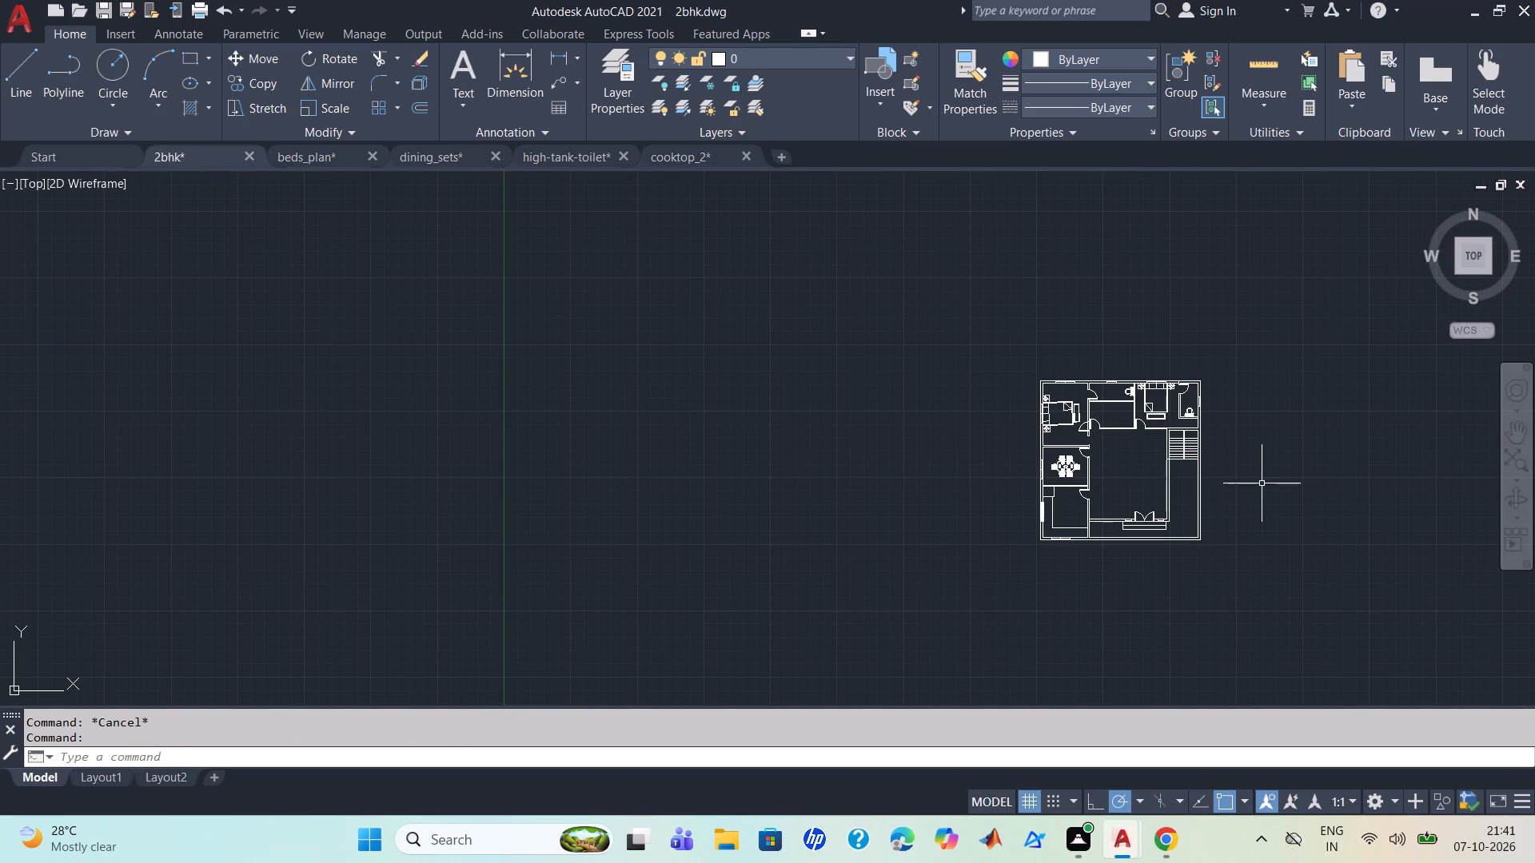
{"action": "key", "text": "ctrl+v"}
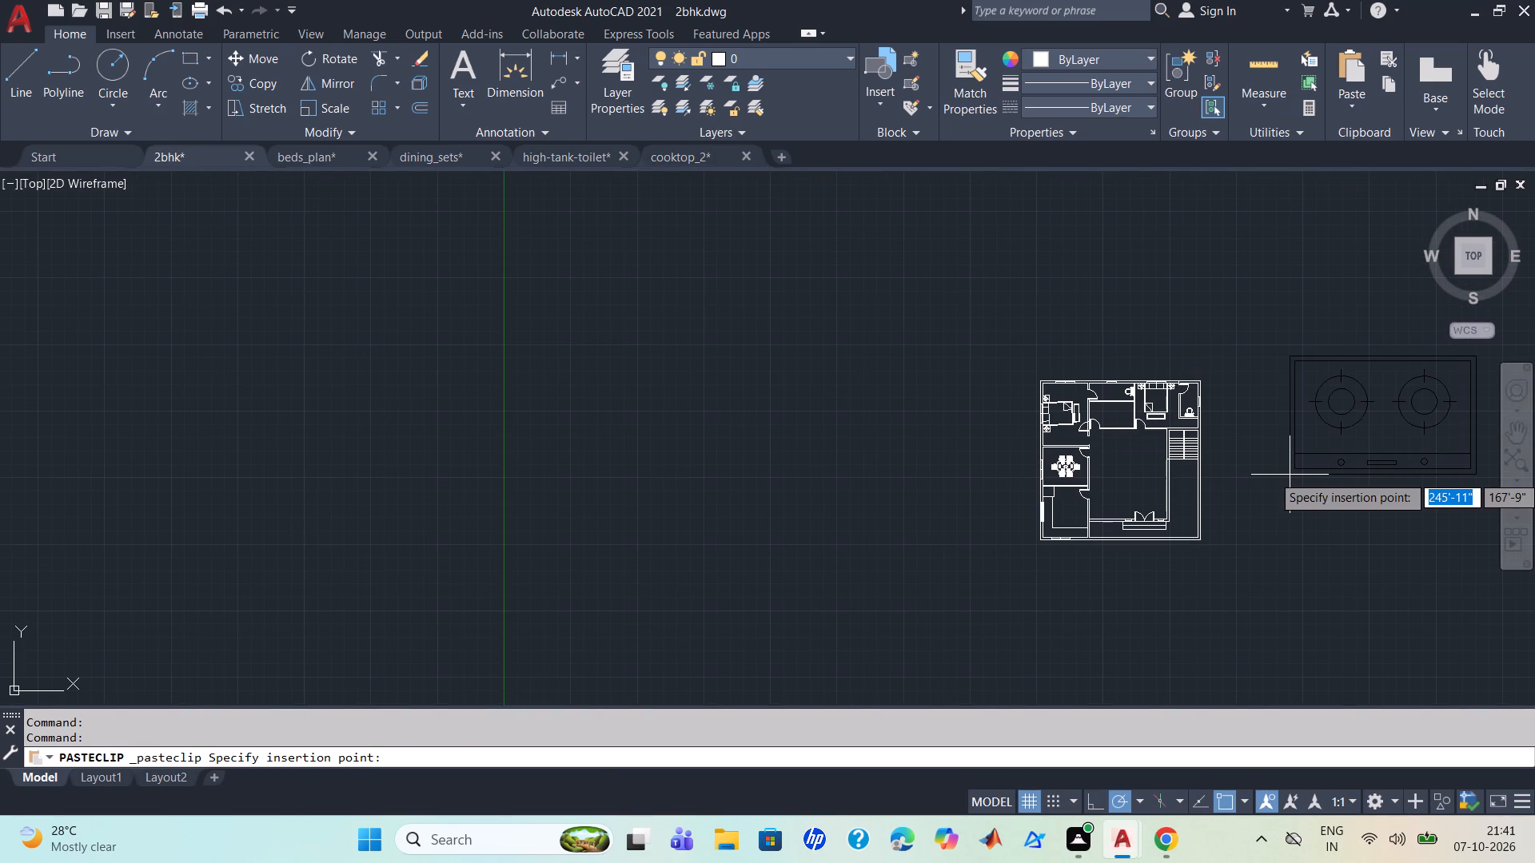
{"action": "left_click", "coordinate": [1293, 471]}
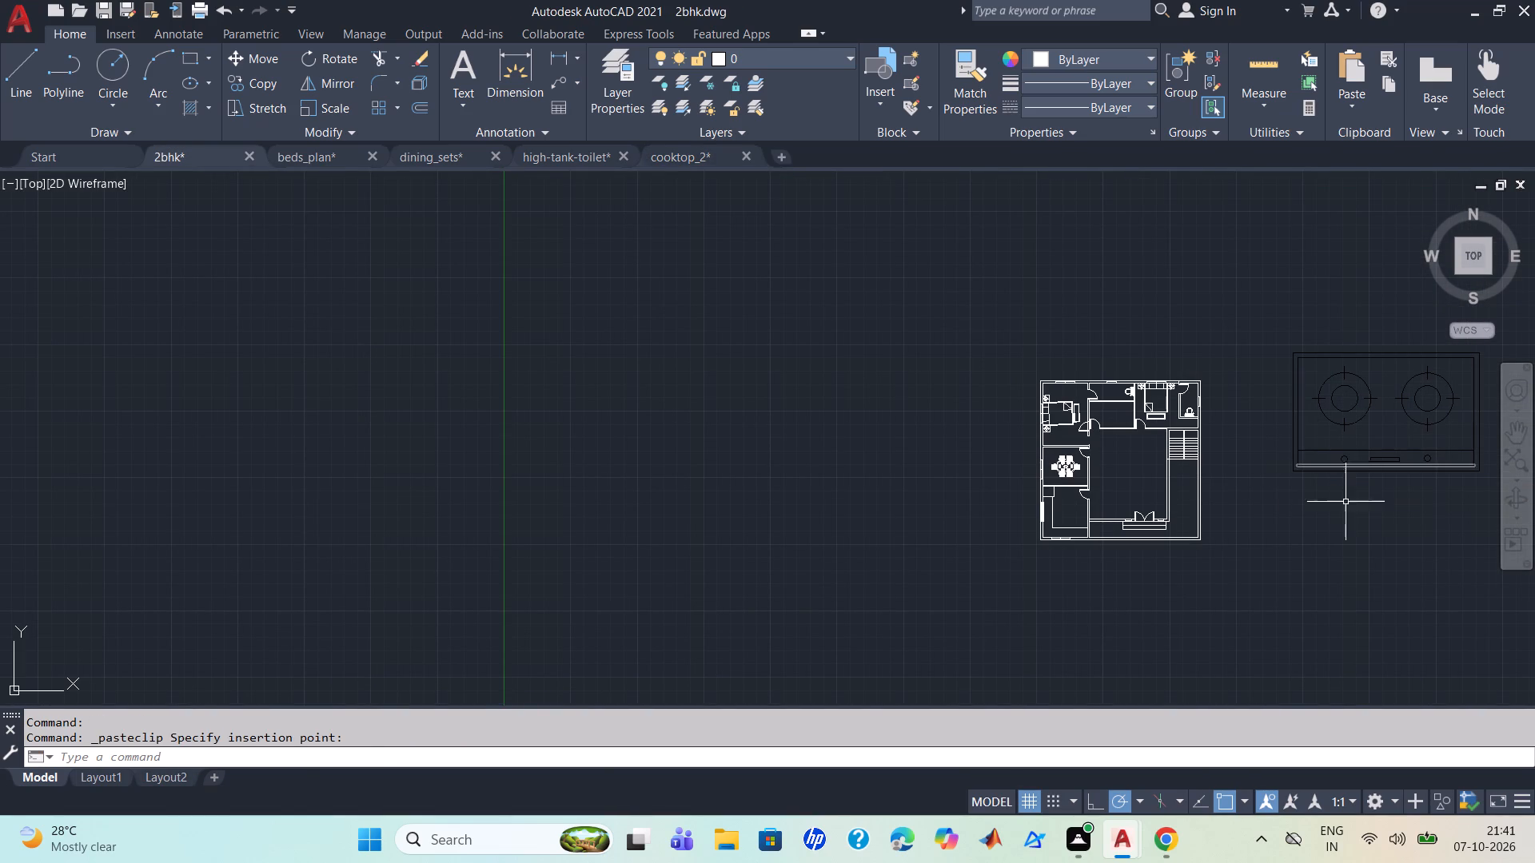
Set the colour of all the pasted cooktop's linework to ByLayer.
{"action": "middle_click_drag", "start_coordinate": [1367, 523], "coordinate": [1369, 523]}
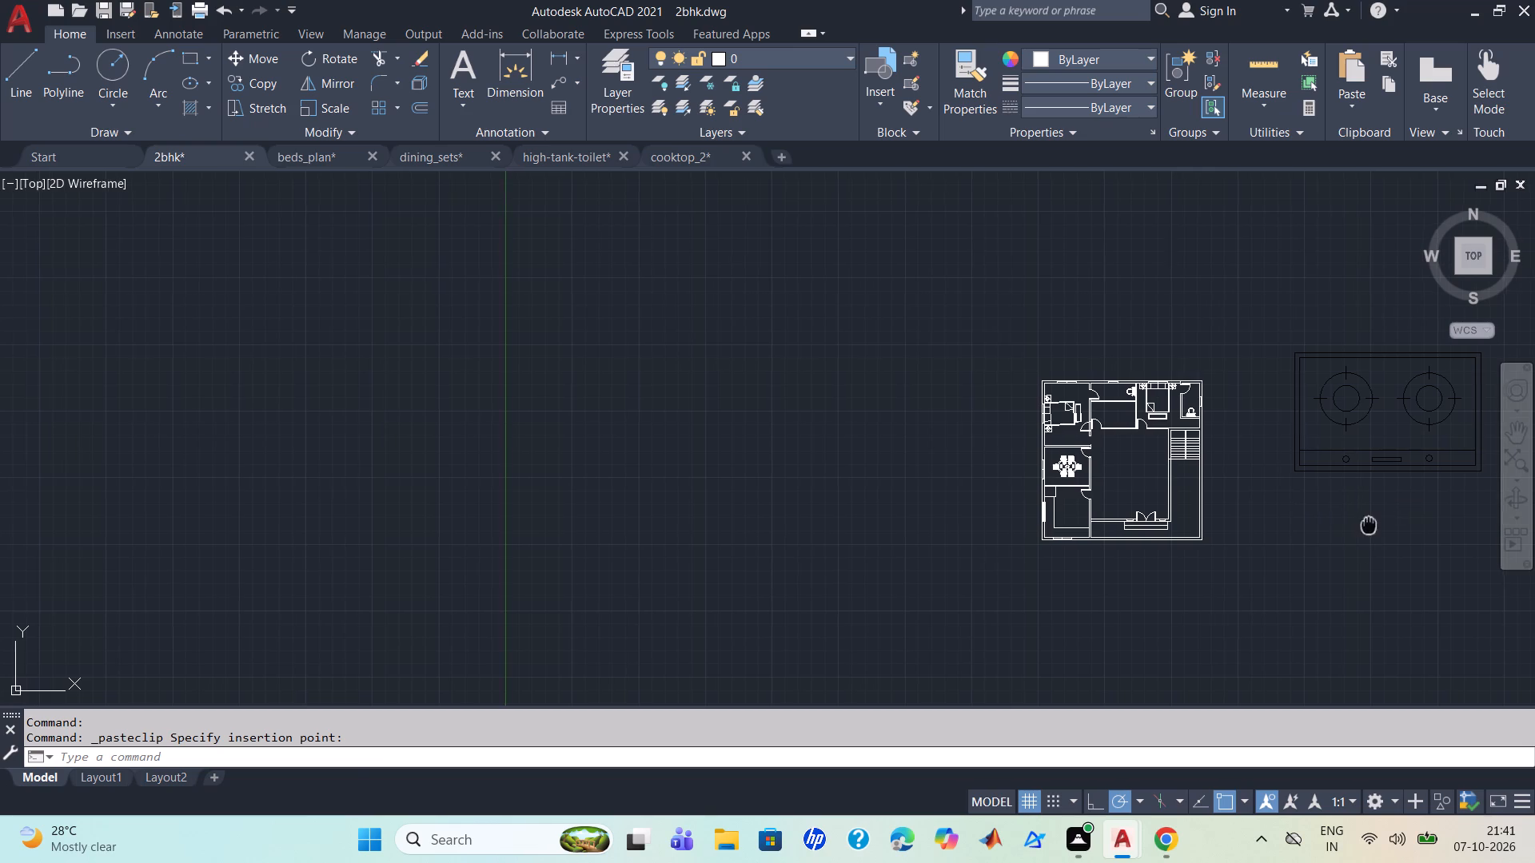
{"action": "middle_click_drag", "start_coordinate": [1369, 523], "coordinate": [1038, 558]}
{"action": "left_click", "coordinate": [1182, 571]}
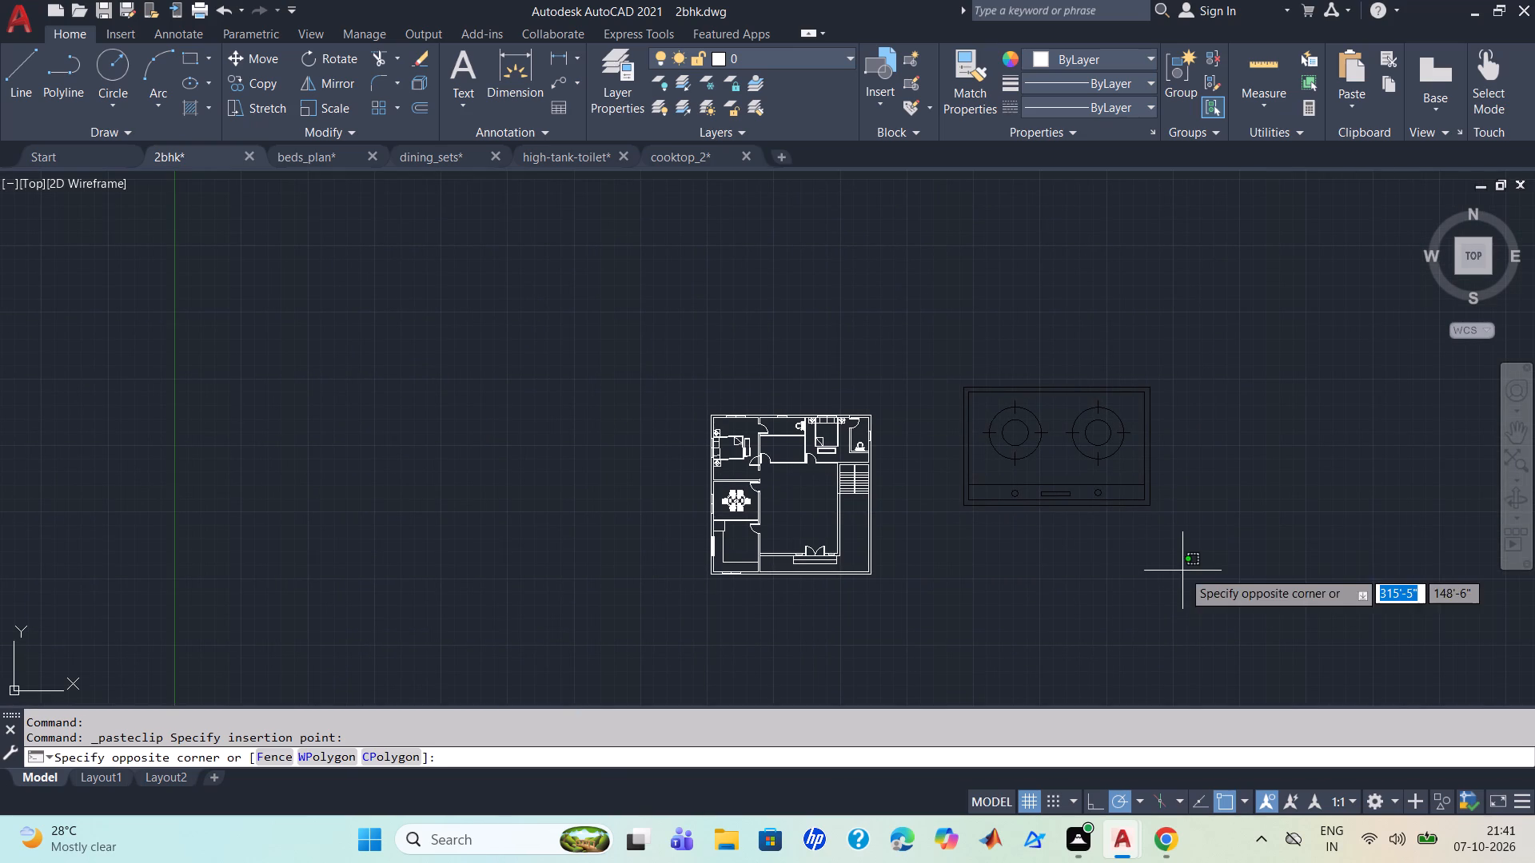
{"action": "left_click", "coordinate": [927, 356]}
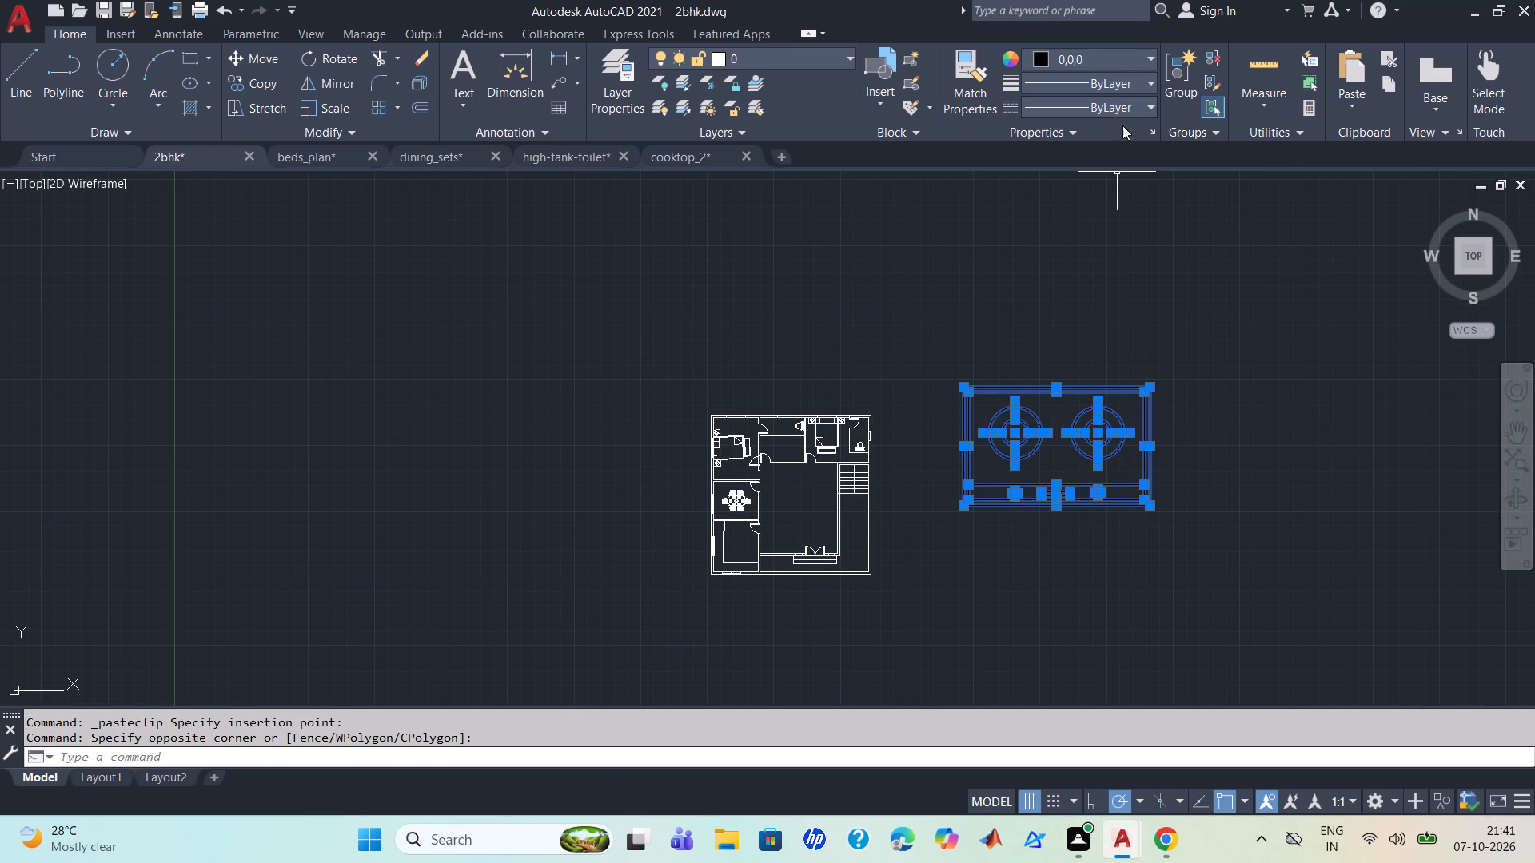
{"action": "left_click", "coordinate": [1145, 55]}
{"action": "left_click", "coordinate": [1055, 83]}
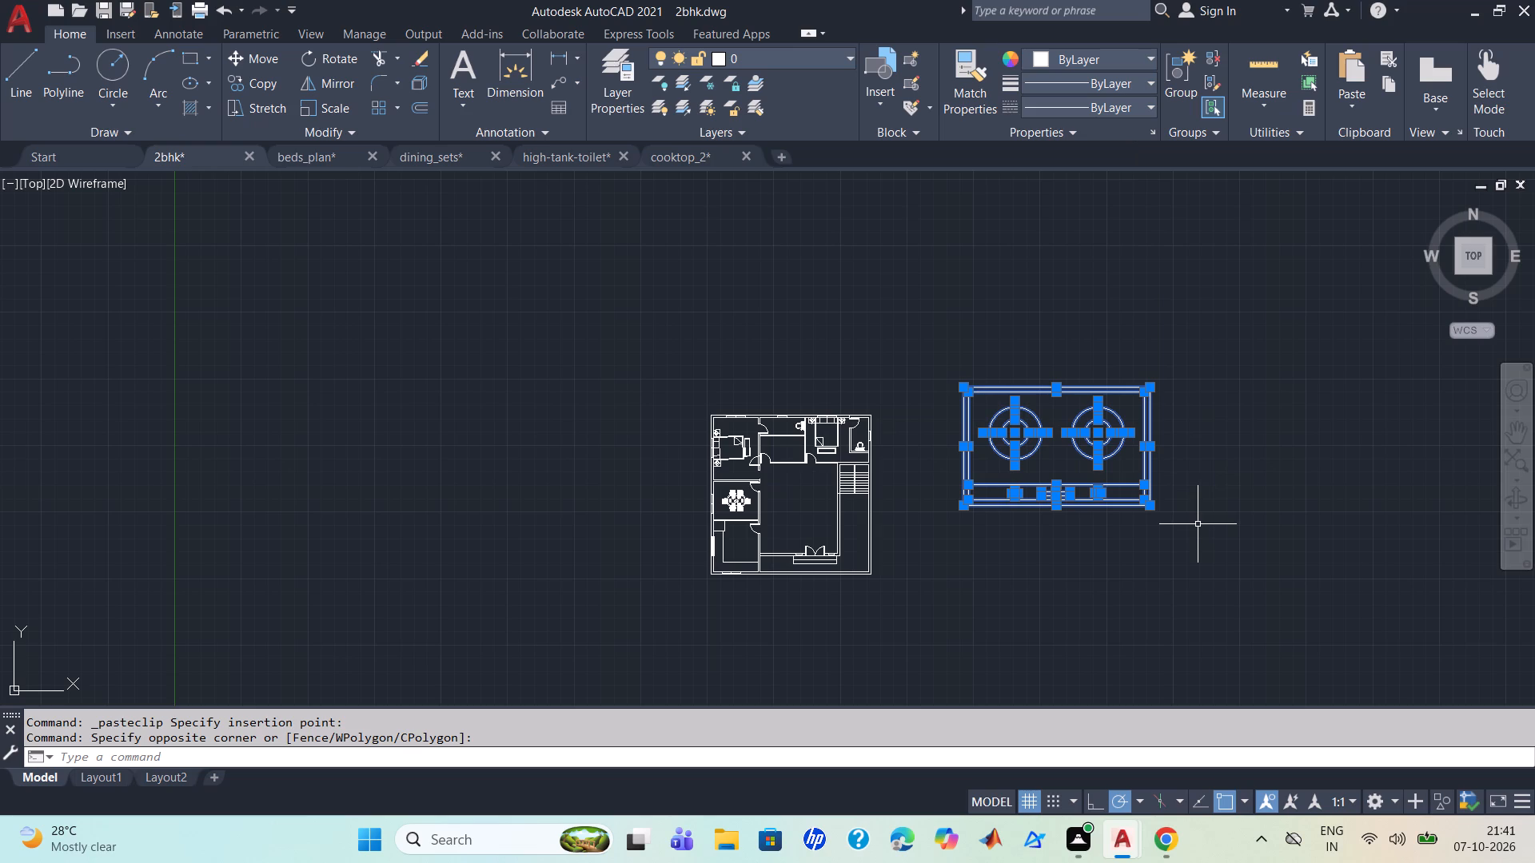
Scale the cooktop down freehand from a point near its centre to roughly a fifth of its pasted size.
{"action": "type", "text": "sc"}
{"action": "key", "text": "Return"}
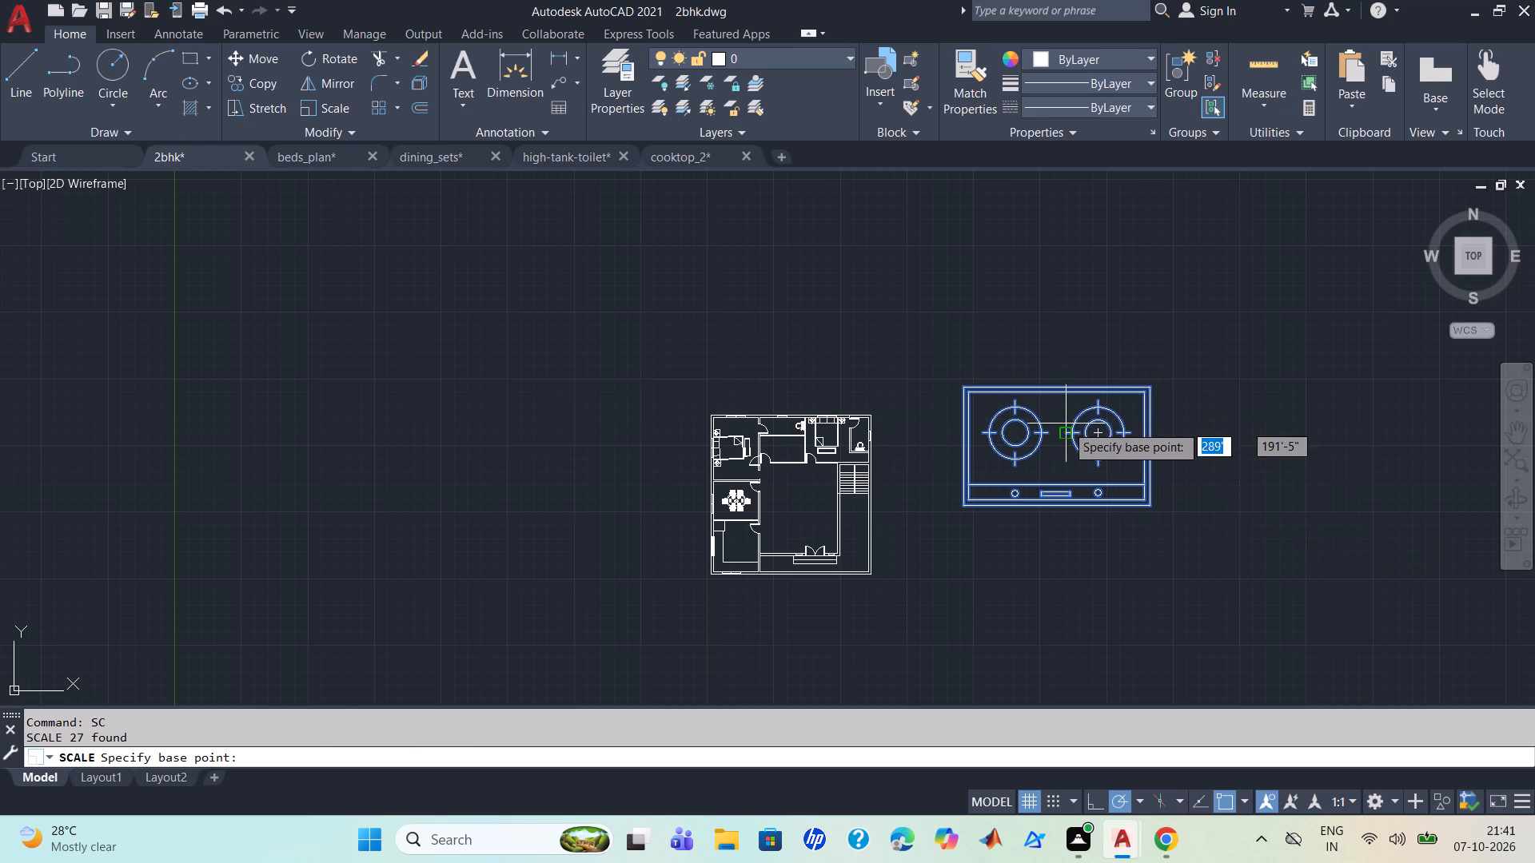
{"action": "left_click", "coordinate": [1060, 438]}
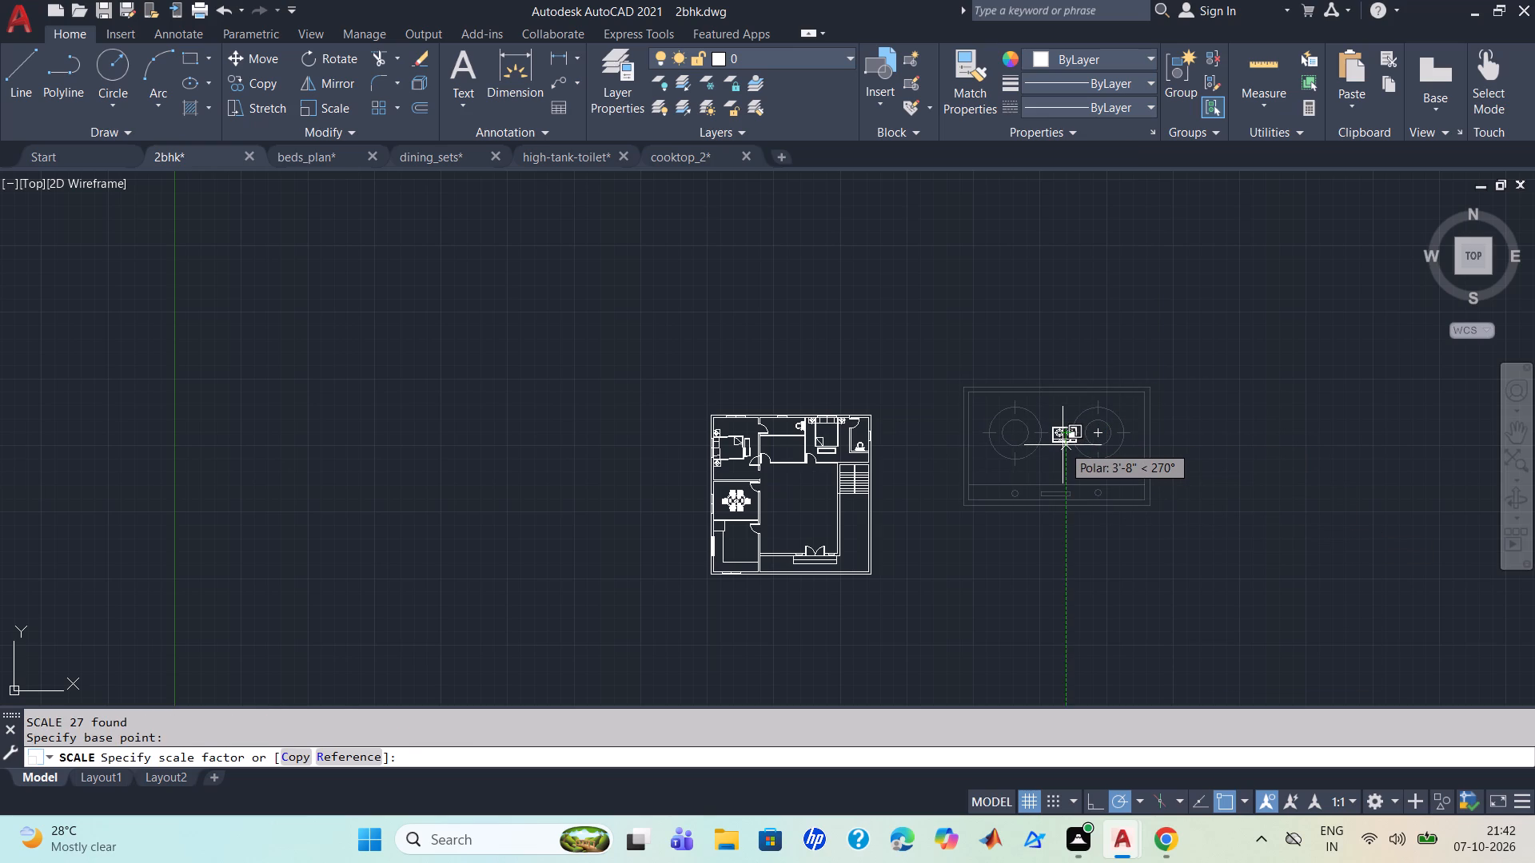
{"action": "left_click", "coordinate": [1062, 440]}
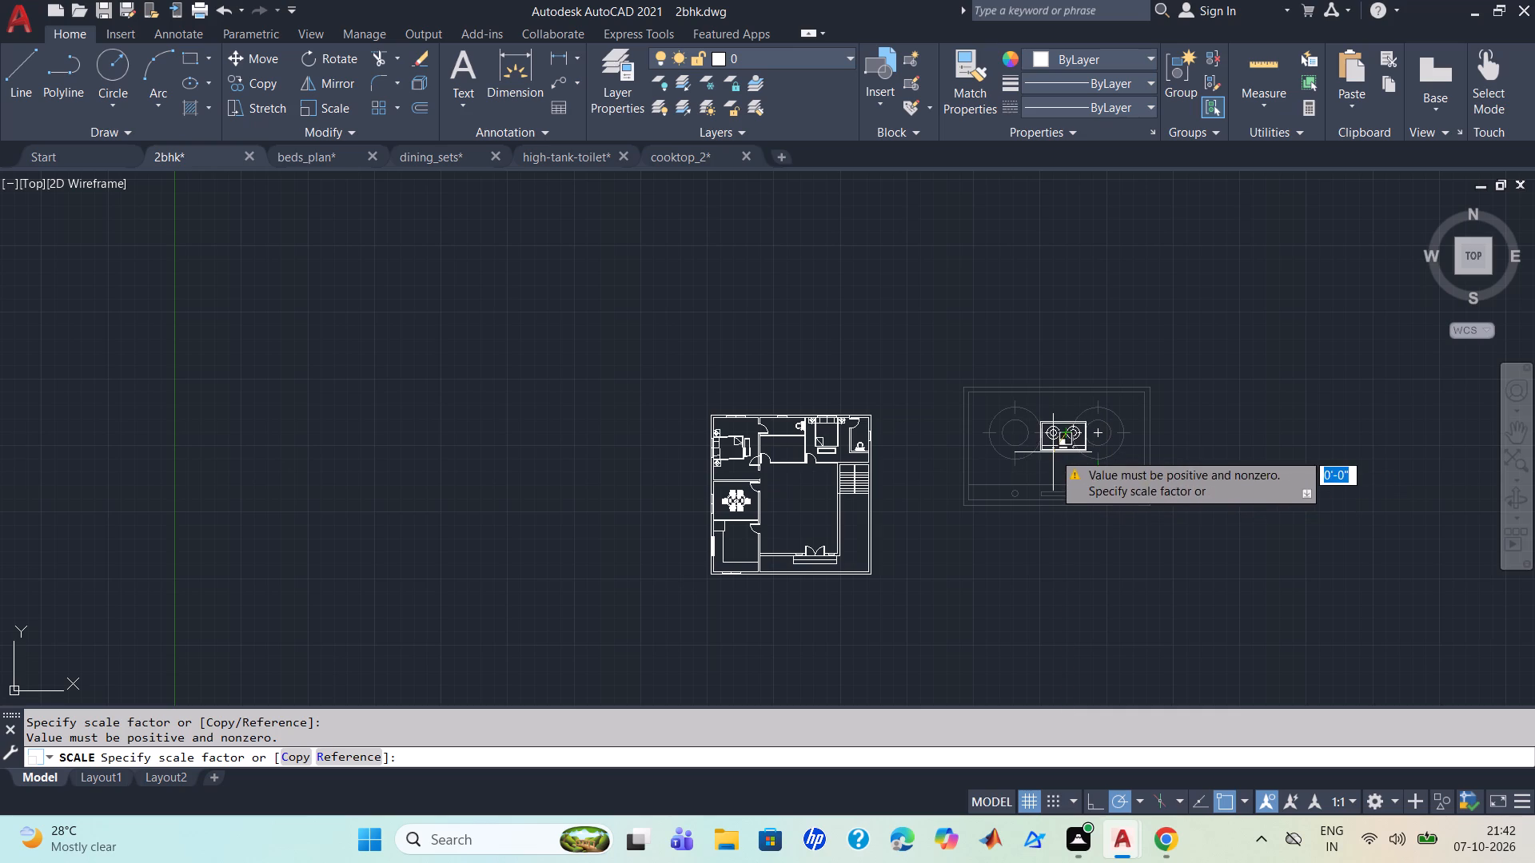
{"action": "left_click", "coordinate": [1061, 440]}
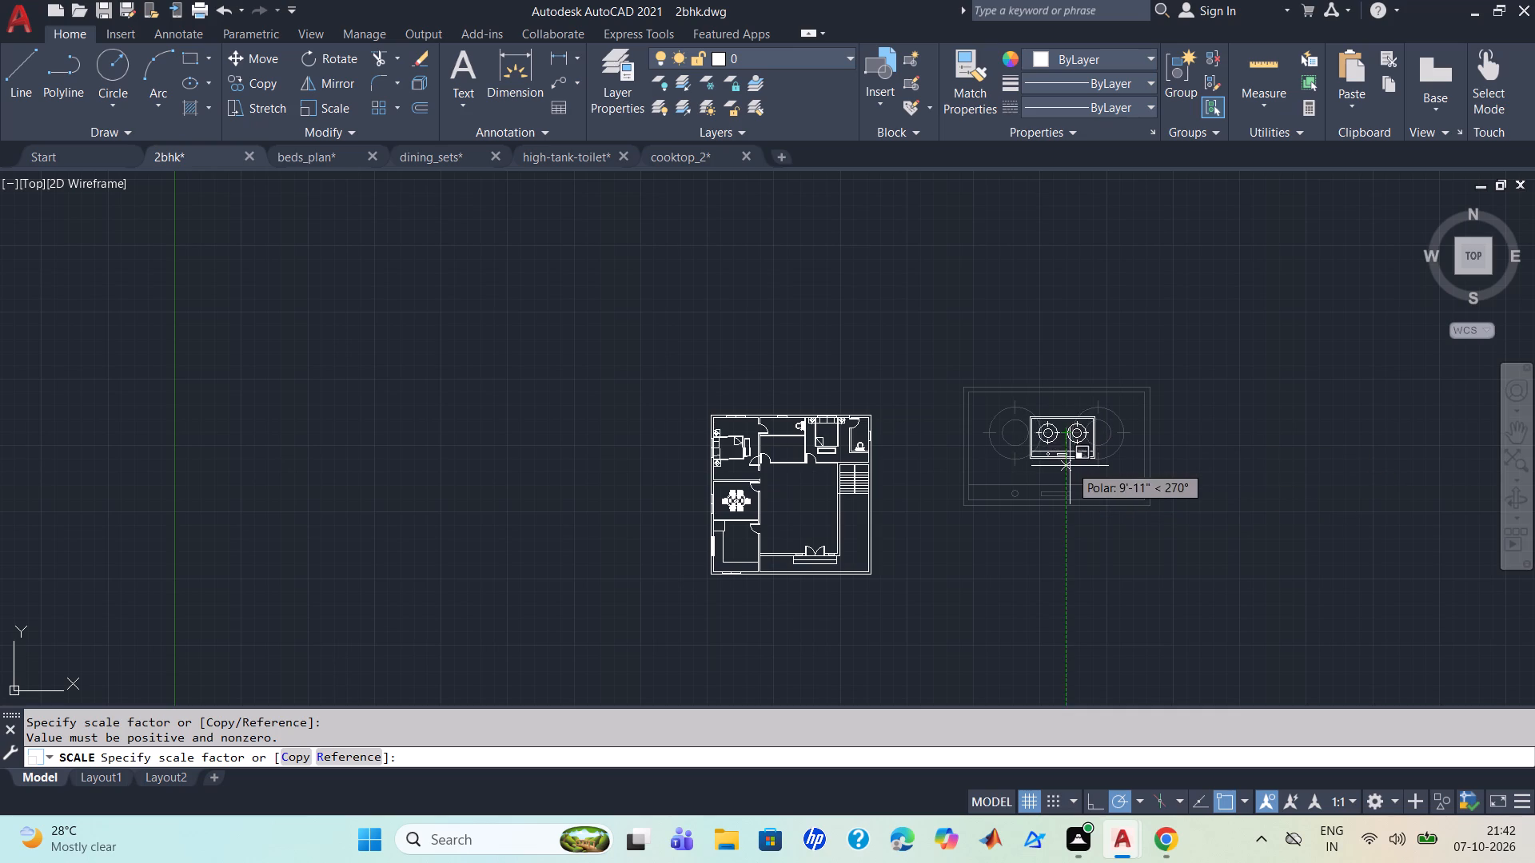
{"action": "left_click", "coordinate": [1061, 451]}
Scale the cooktop down again from near its centre to roughly a quarter, so it suits the kitchen counter.
{"action": "left_click", "coordinate": [1121, 482]}
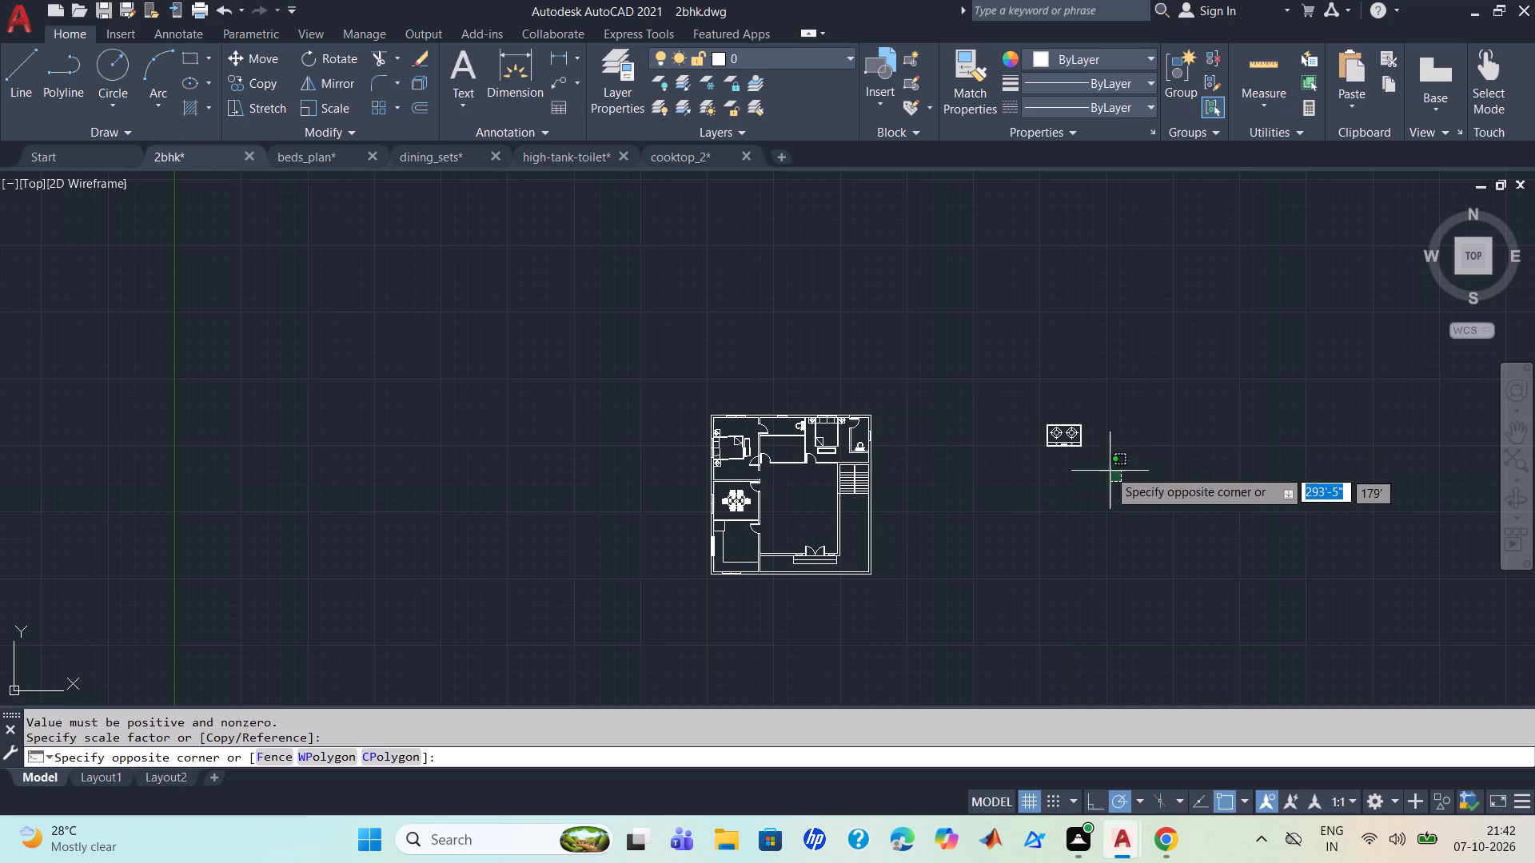
{"action": "scroll", "coordinate": [1098, 469], "scroll_direction": "down", "scroll_amount": 3}
{"action": "scroll", "coordinate": [1098, 470], "scroll_direction": "up", "scroll_amount": 3}
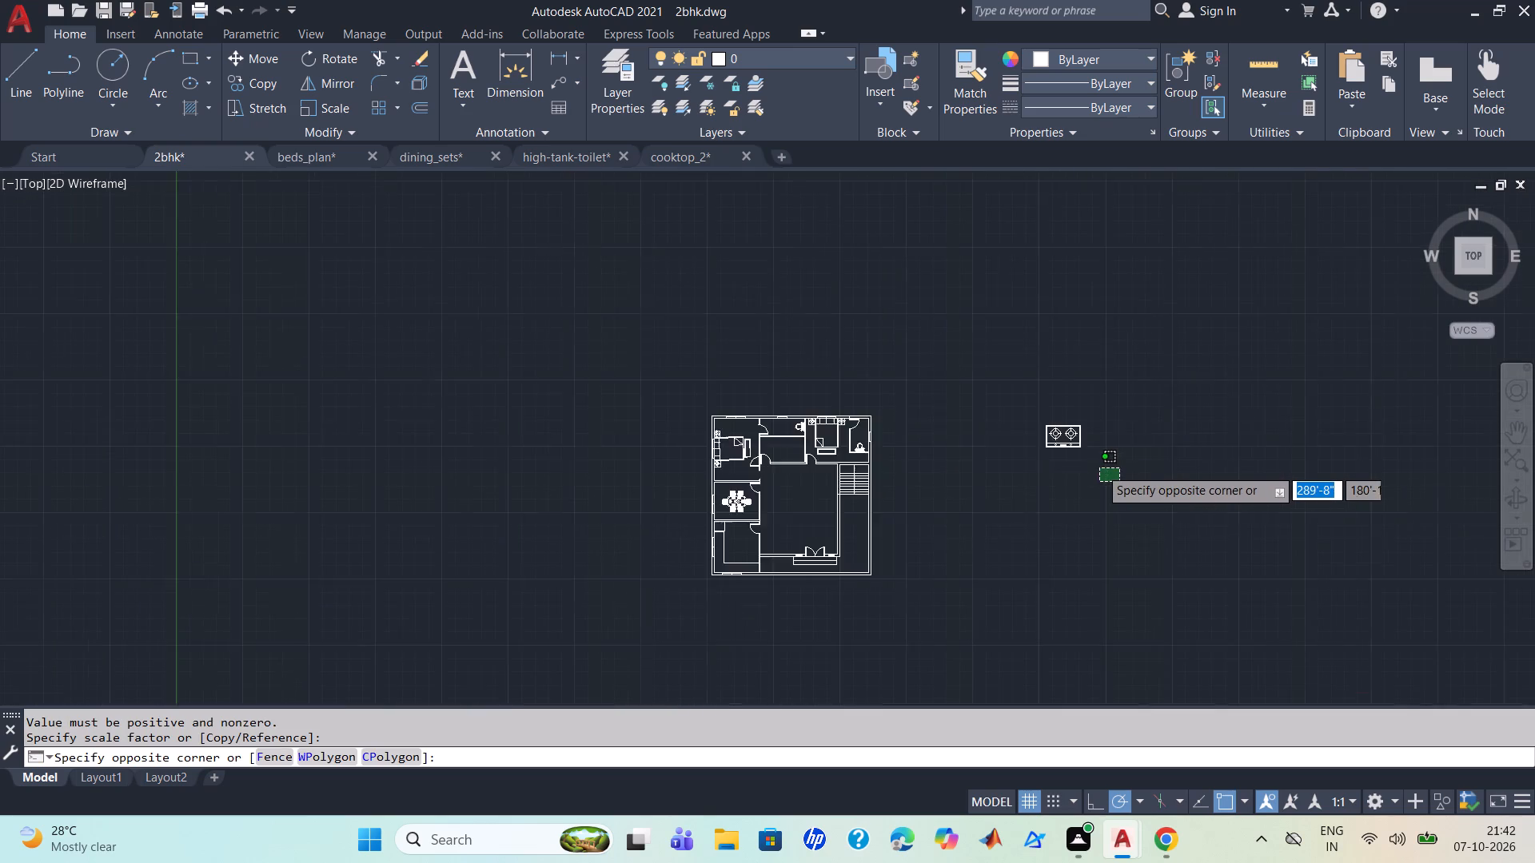
{"action": "scroll", "coordinate": [1100, 457], "scroll_direction": "up", "scroll_amount": 3}
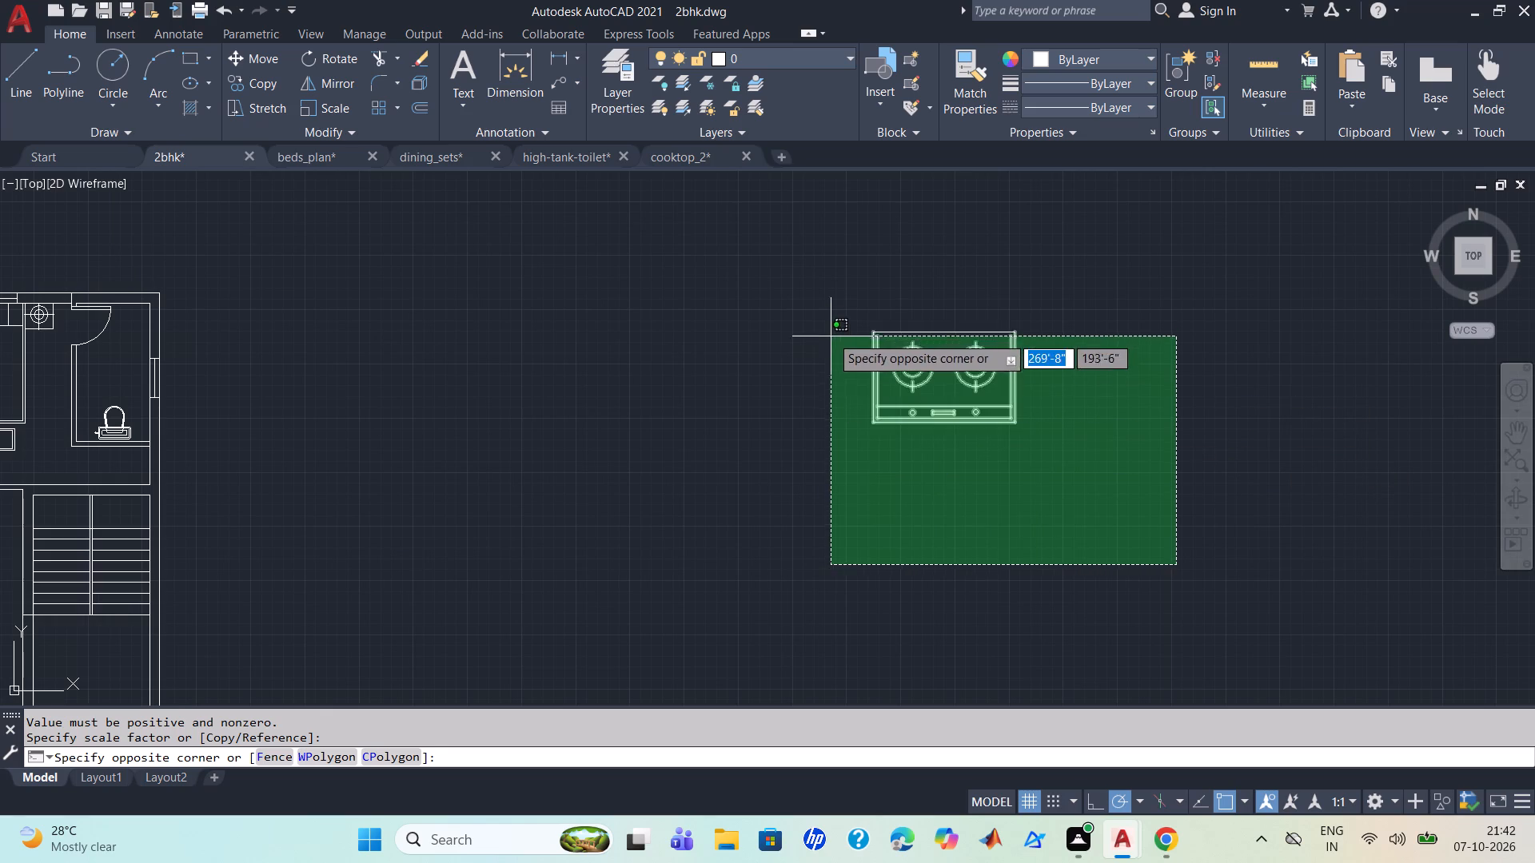
{"action": "left_click", "coordinate": [834, 305]}
{"action": "type", "text": "sc"}
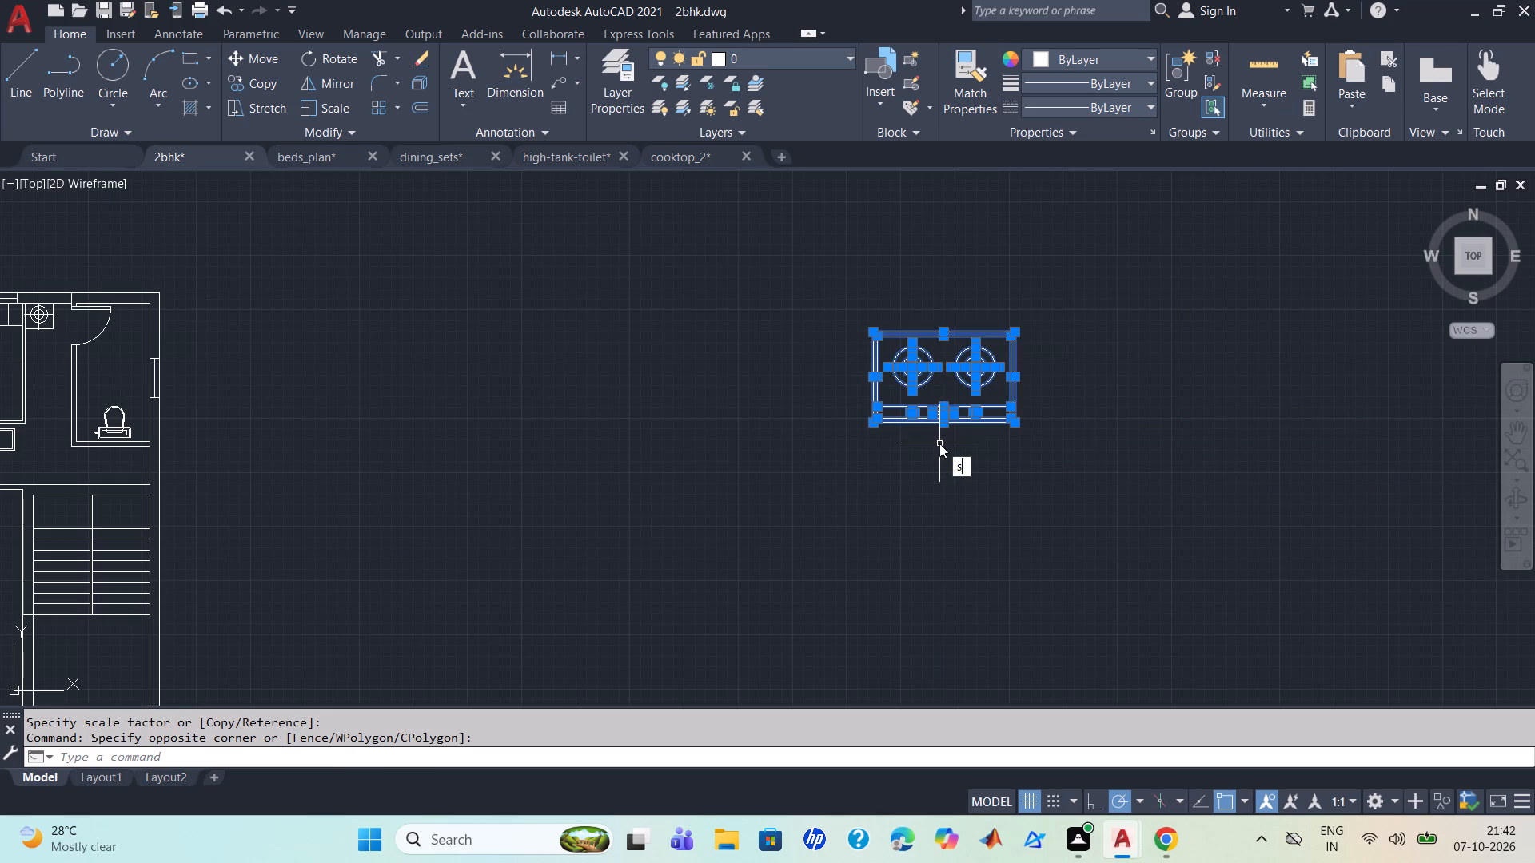
{"action": "key", "text": "Return"}
{"action": "left_click", "coordinate": [955, 371]}
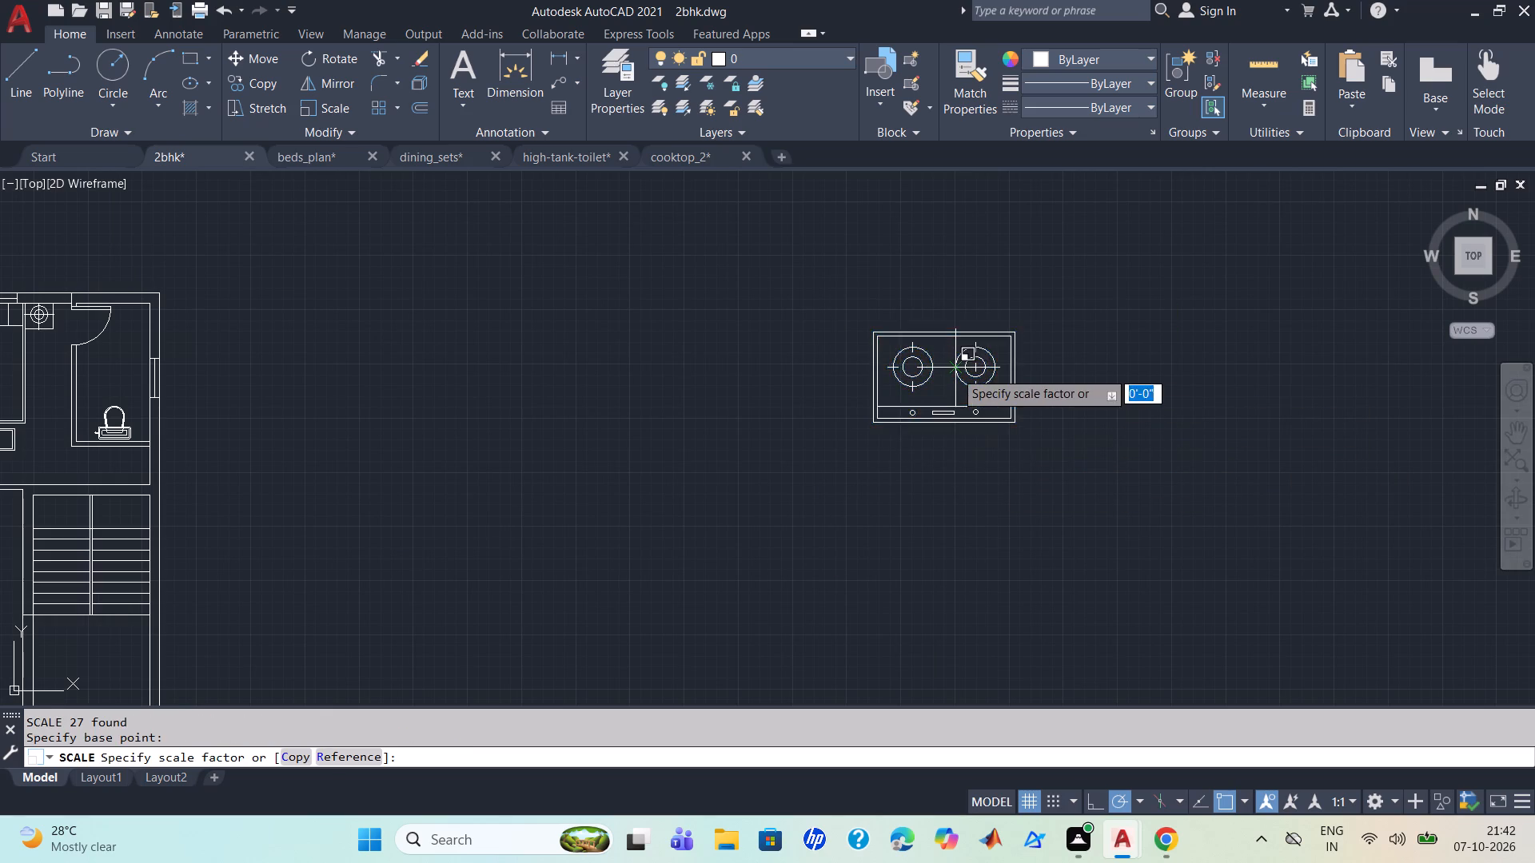
{"action": "left_click", "coordinate": [949, 387]}
Move the reduced cooktop from beside the plan into the open floor of the kitchen, below the dining room.
{"action": "left_click", "coordinate": [998, 417]}
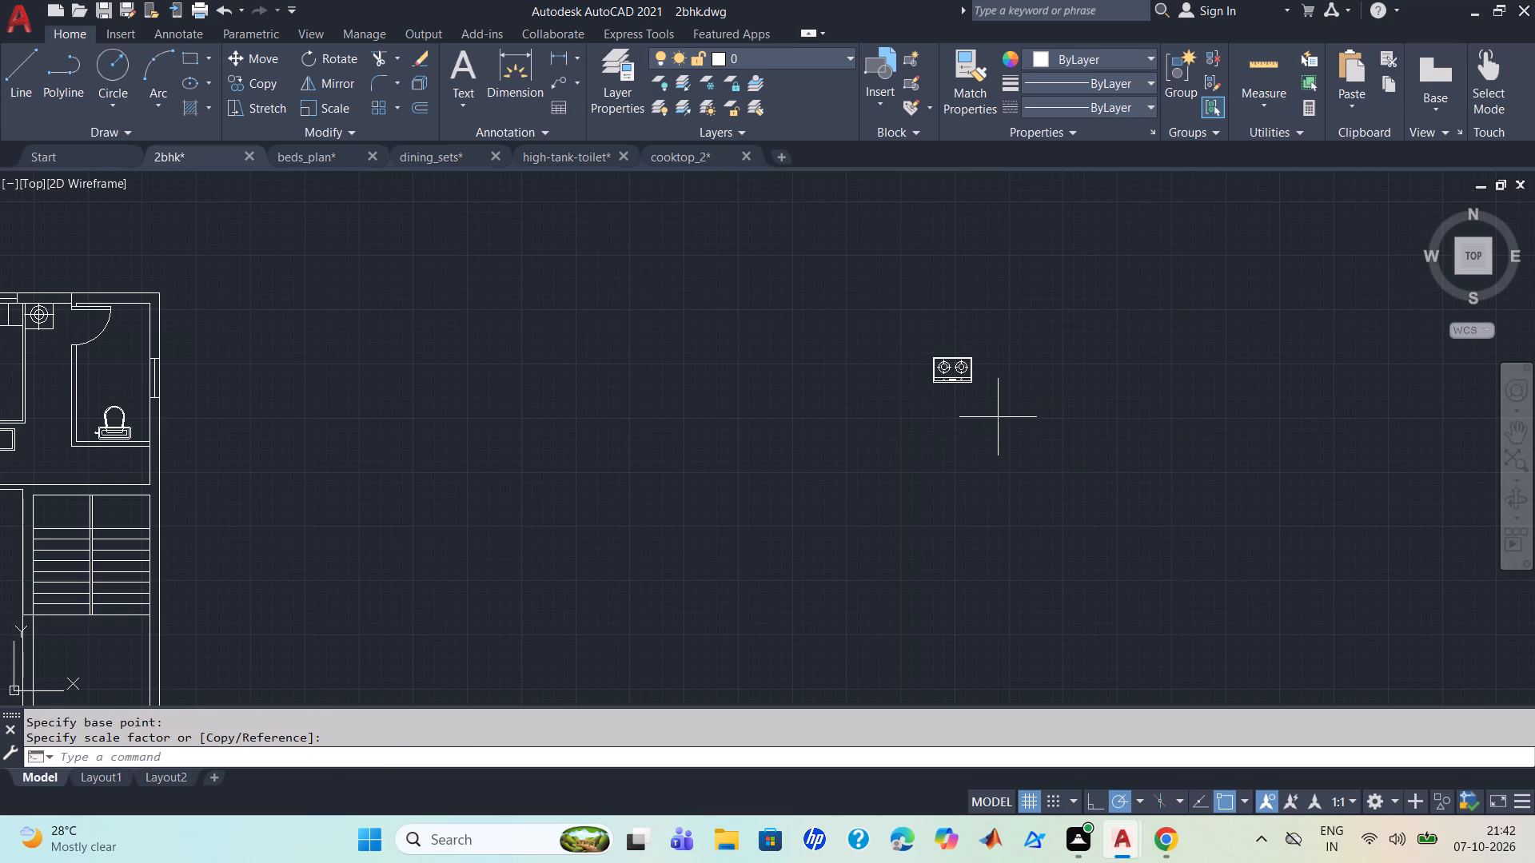
{"action": "left_click", "coordinate": [891, 332]}
{"action": "key", "text": "m"}
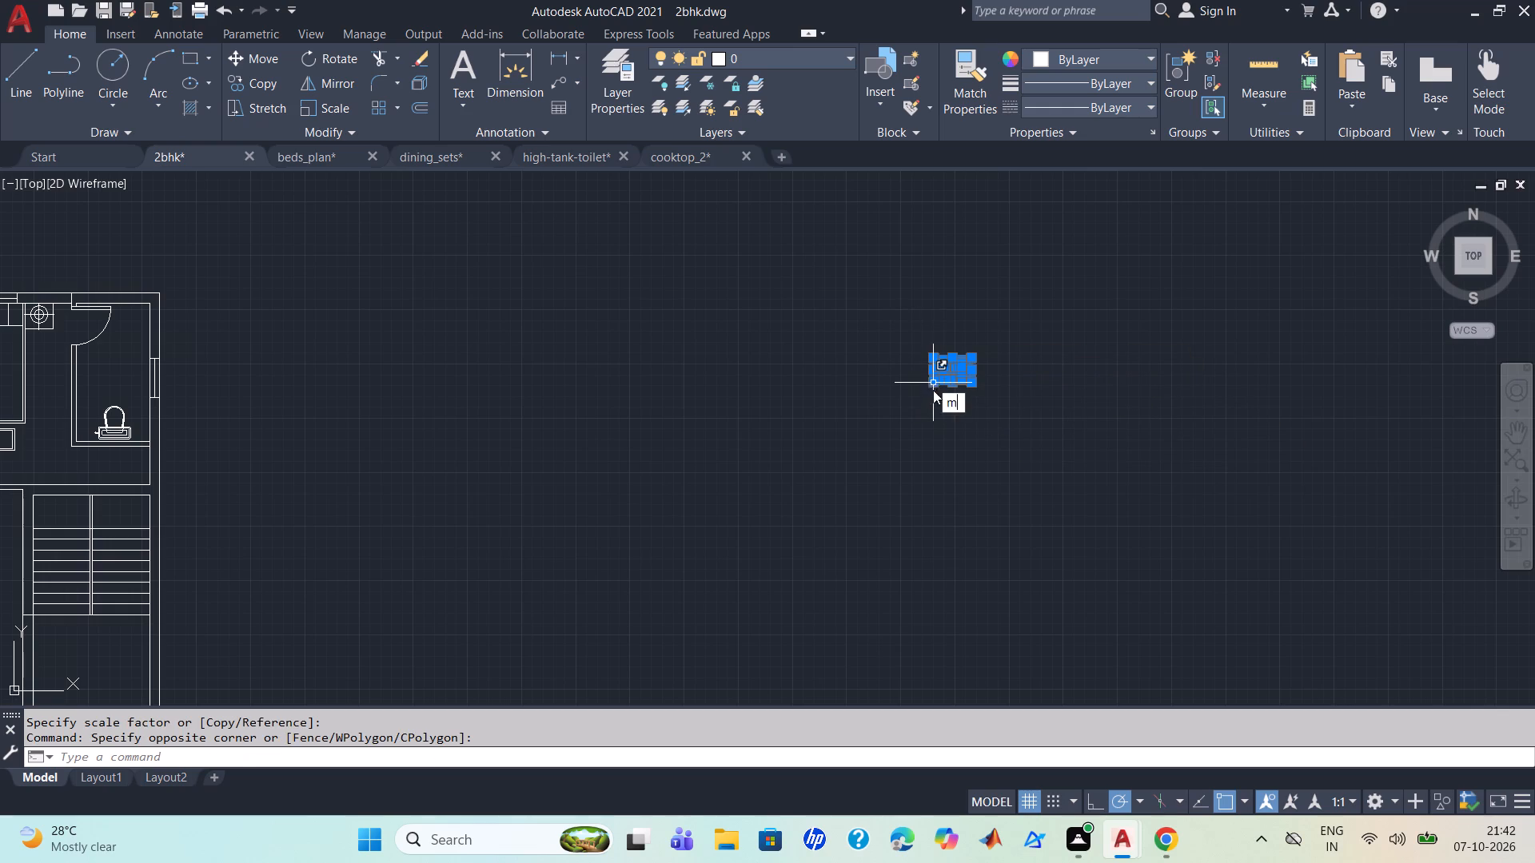
{"action": "key", "text": "Return"}
{"action": "left_click", "coordinate": [951, 367]}
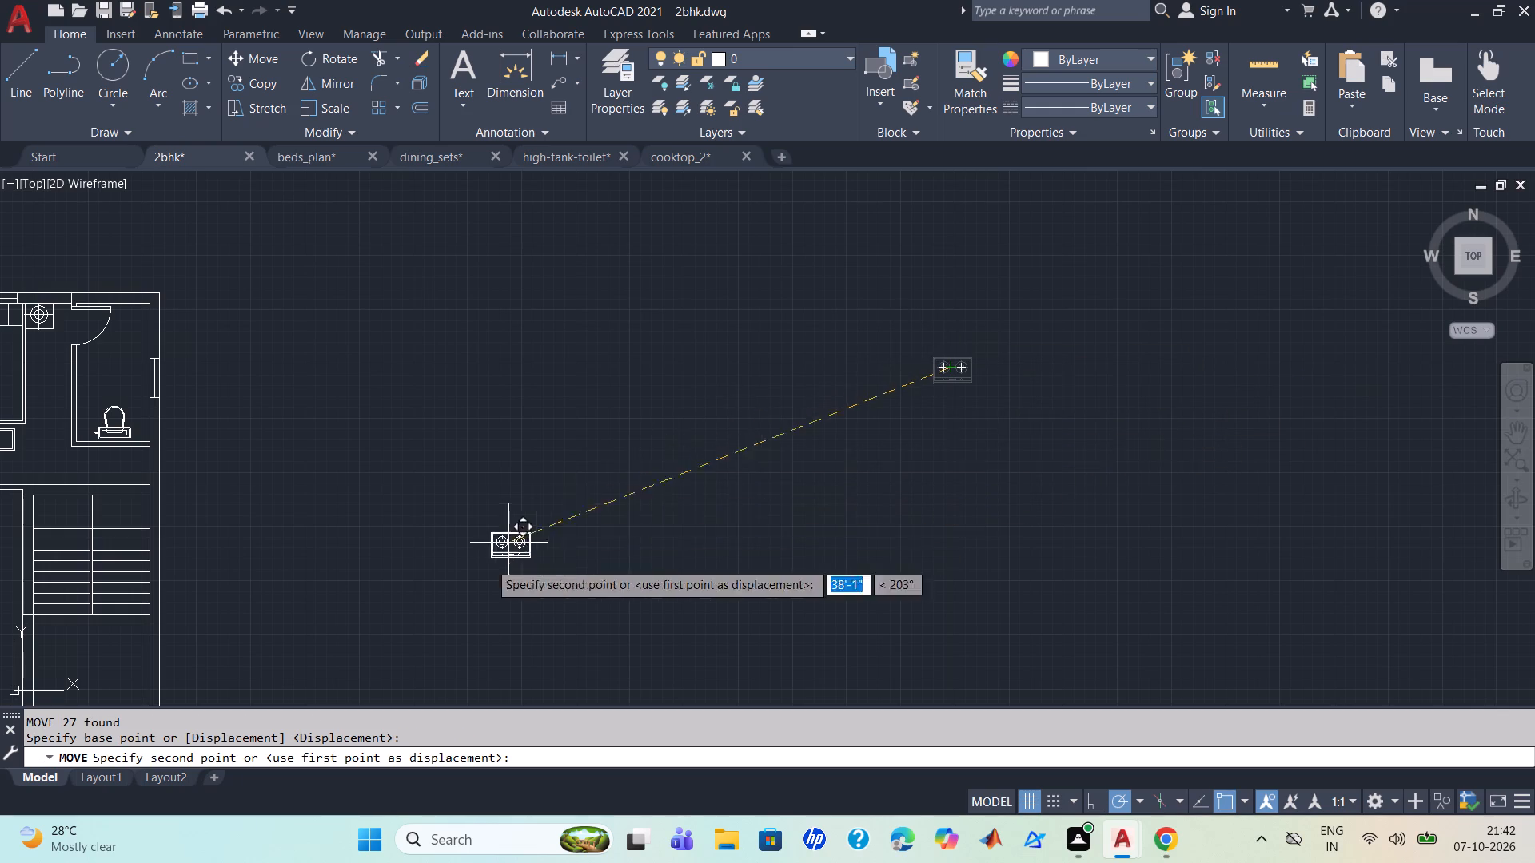
{"action": "scroll", "coordinate": [423, 620], "scroll_direction": "up", "scroll_amount": 2}
{"action": "scroll", "coordinate": [389, 612], "scroll_direction": "down", "scroll_amount": 4}
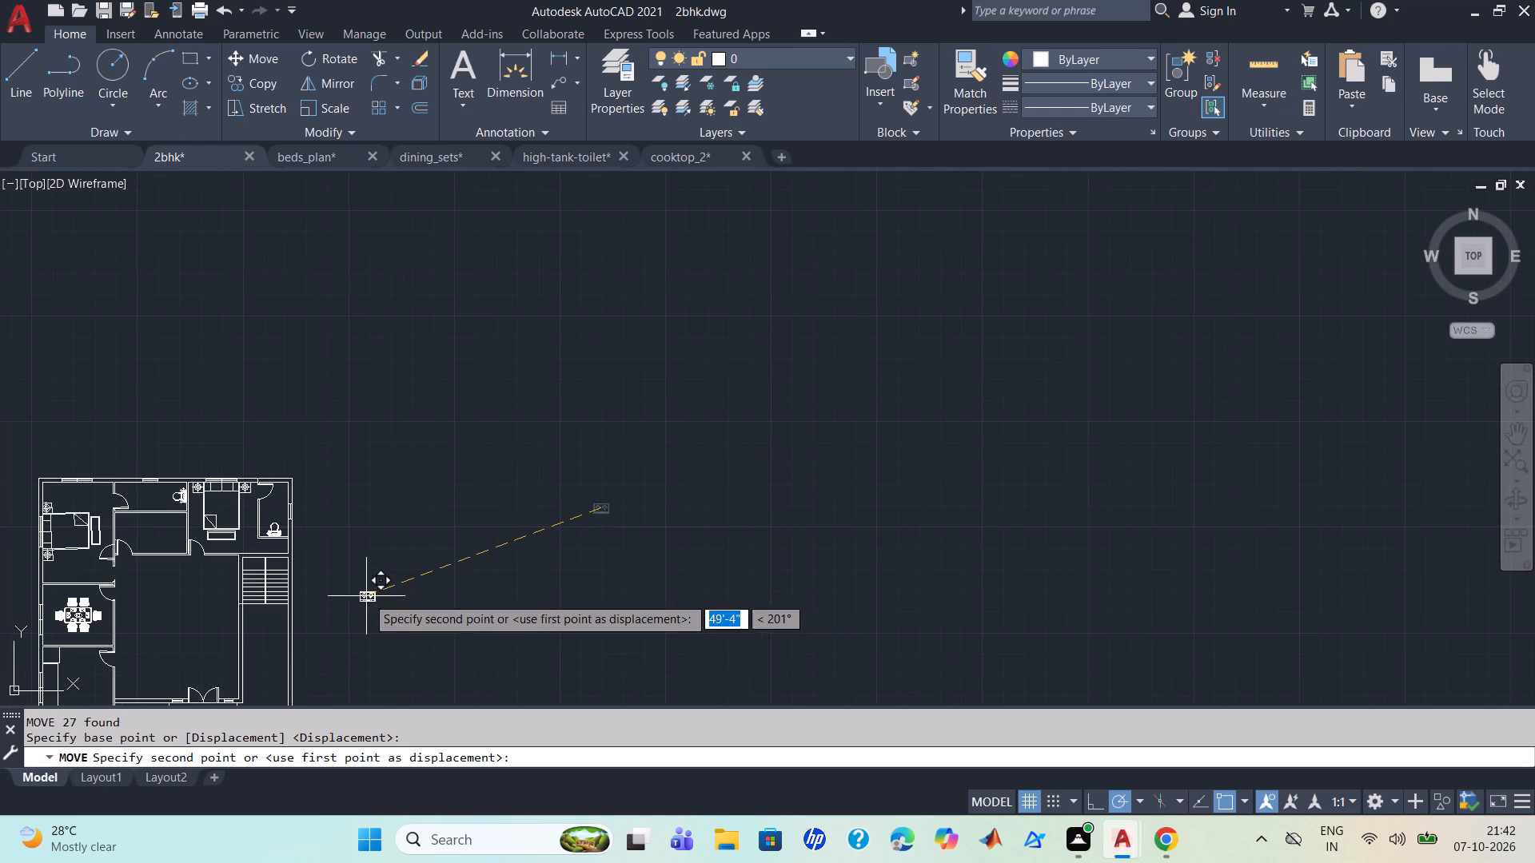
{"action": "middle_click_drag", "start_coordinate": [366, 596], "coordinate": [652, 315]}
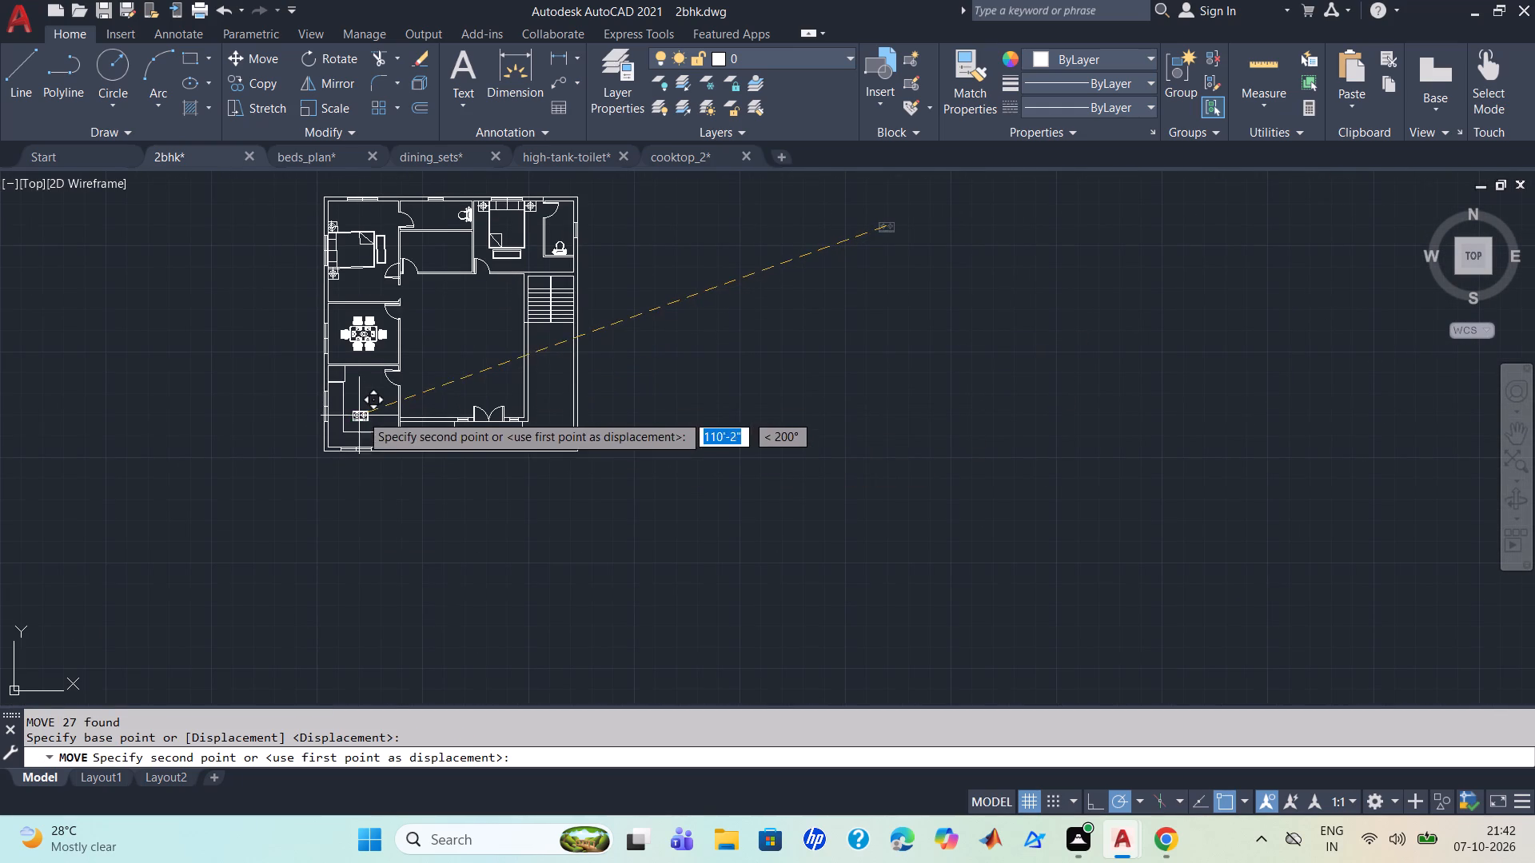
{"action": "left_click", "coordinate": [369, 409]}
Rotate the cooktop 180° about its upper right corner so its control knobs face the kitchen interior.
{"action": "scroll", "coordinate": [372, 404], "scroll_direction": "up", "scroll_amount": 4}
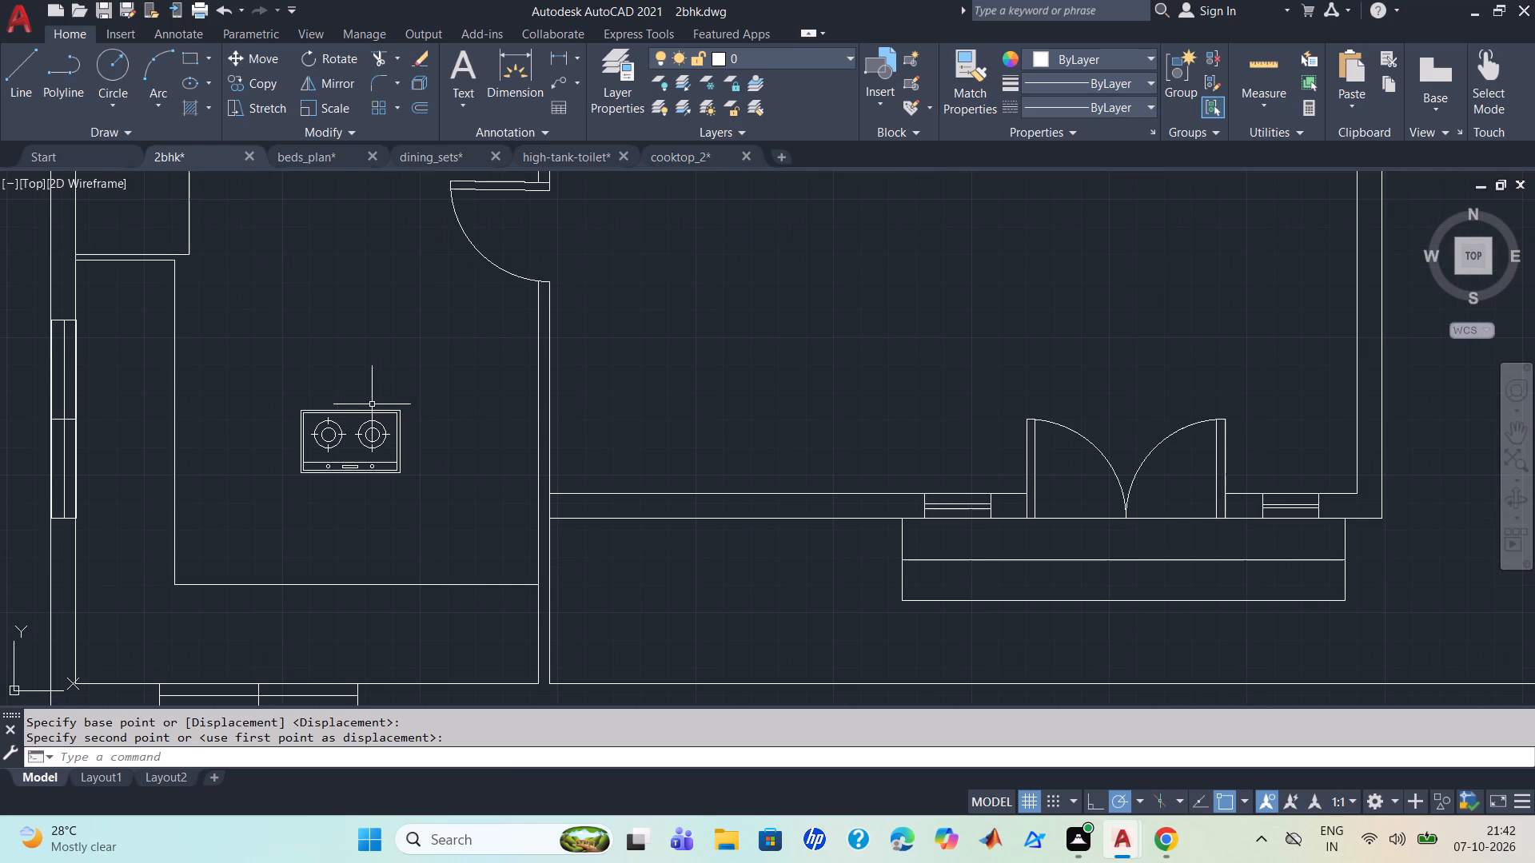
{"action": "middle_click_drag", "start_coordinate": [425, 435], "coordinate": [506, 332]}
{"action": "scroll", "coordinate": [506, 332], "scroll_direction": "down", "scroll_amount": 1}
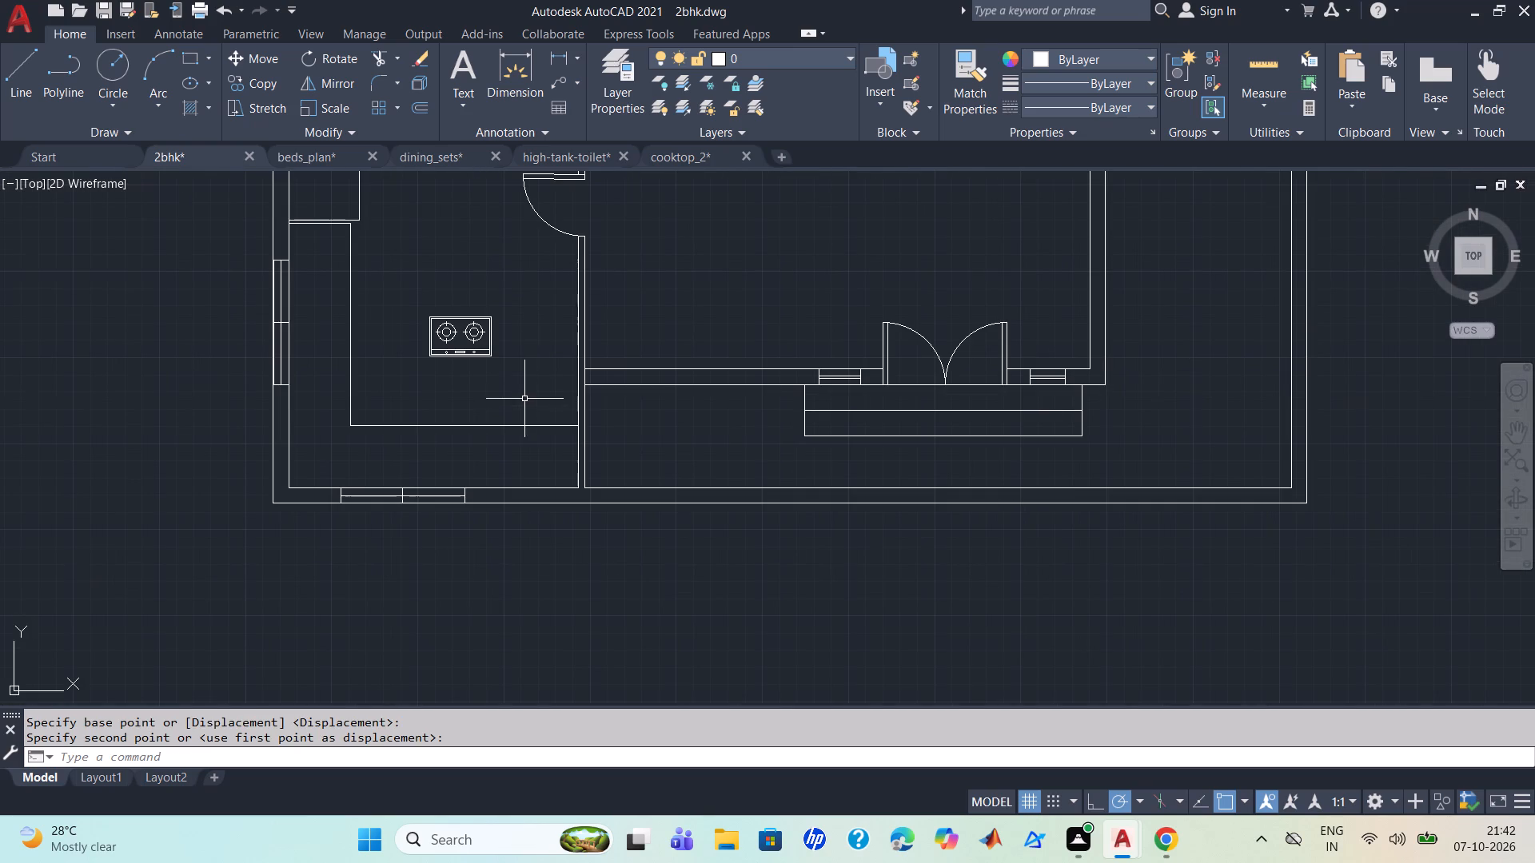
{"action": "left_click", "coordinate": [518, 372]}
{"action": "left_click", "coordinate": [405, 293]}
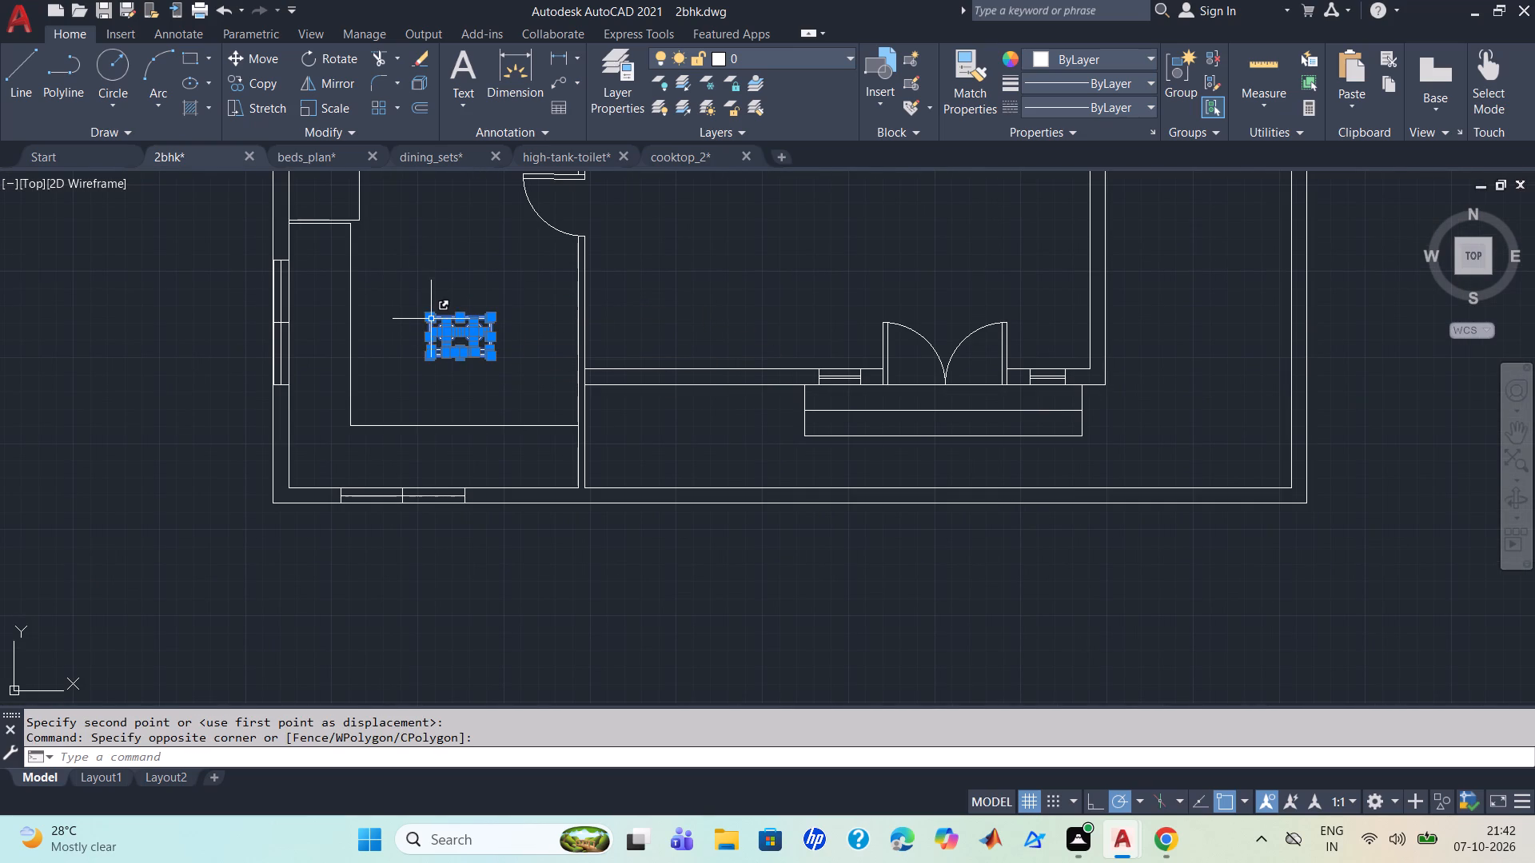
{"action": "key", "text": "r"}
{"action": "key", "text": "o"}
{"action": "key", "text": "Return"}
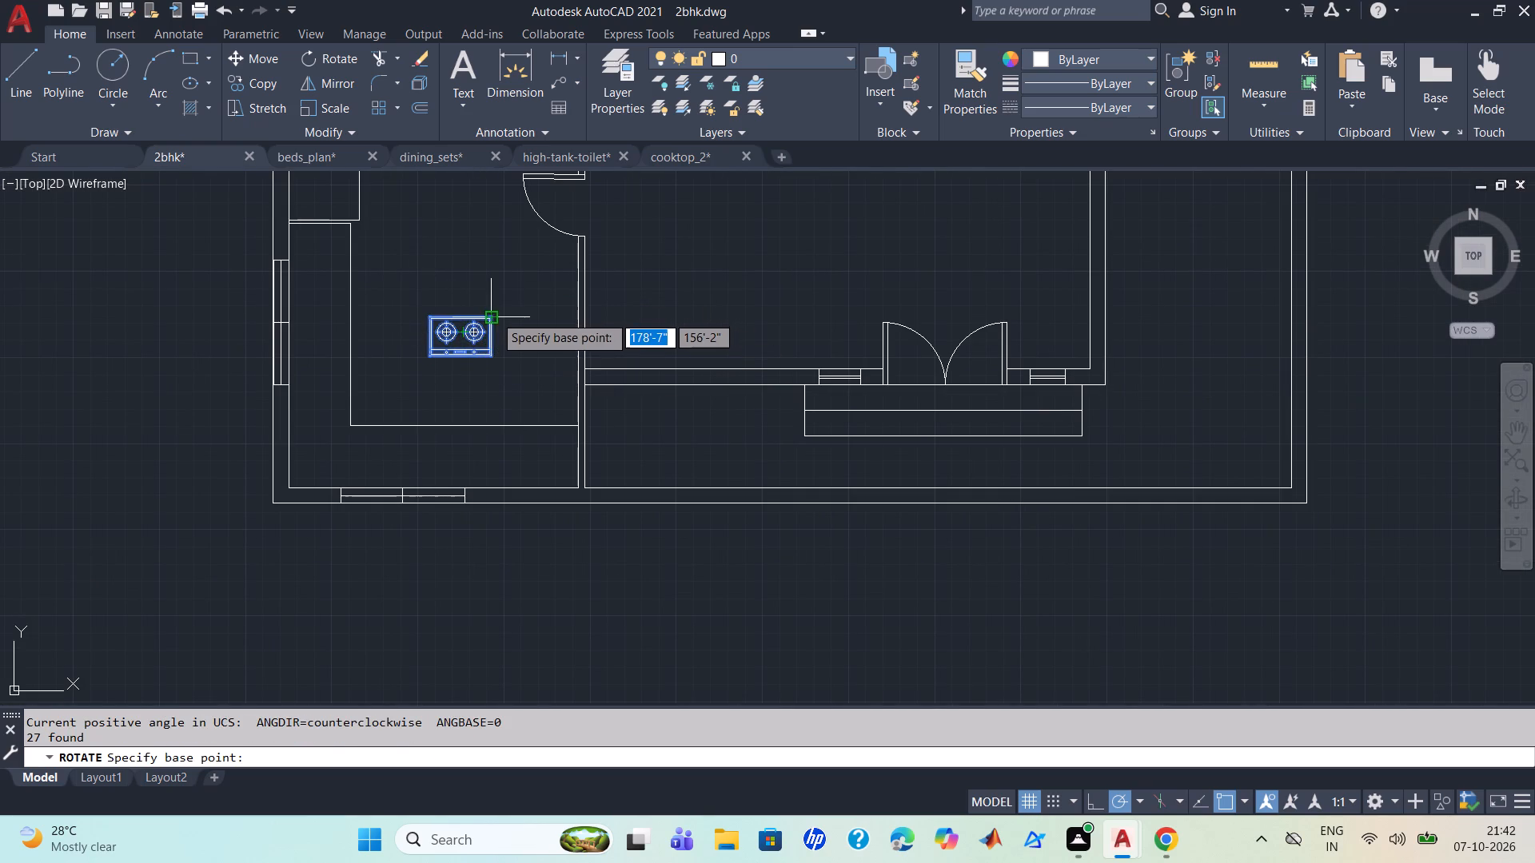
{"action": "left_click", "coordinate": [492, 317]}
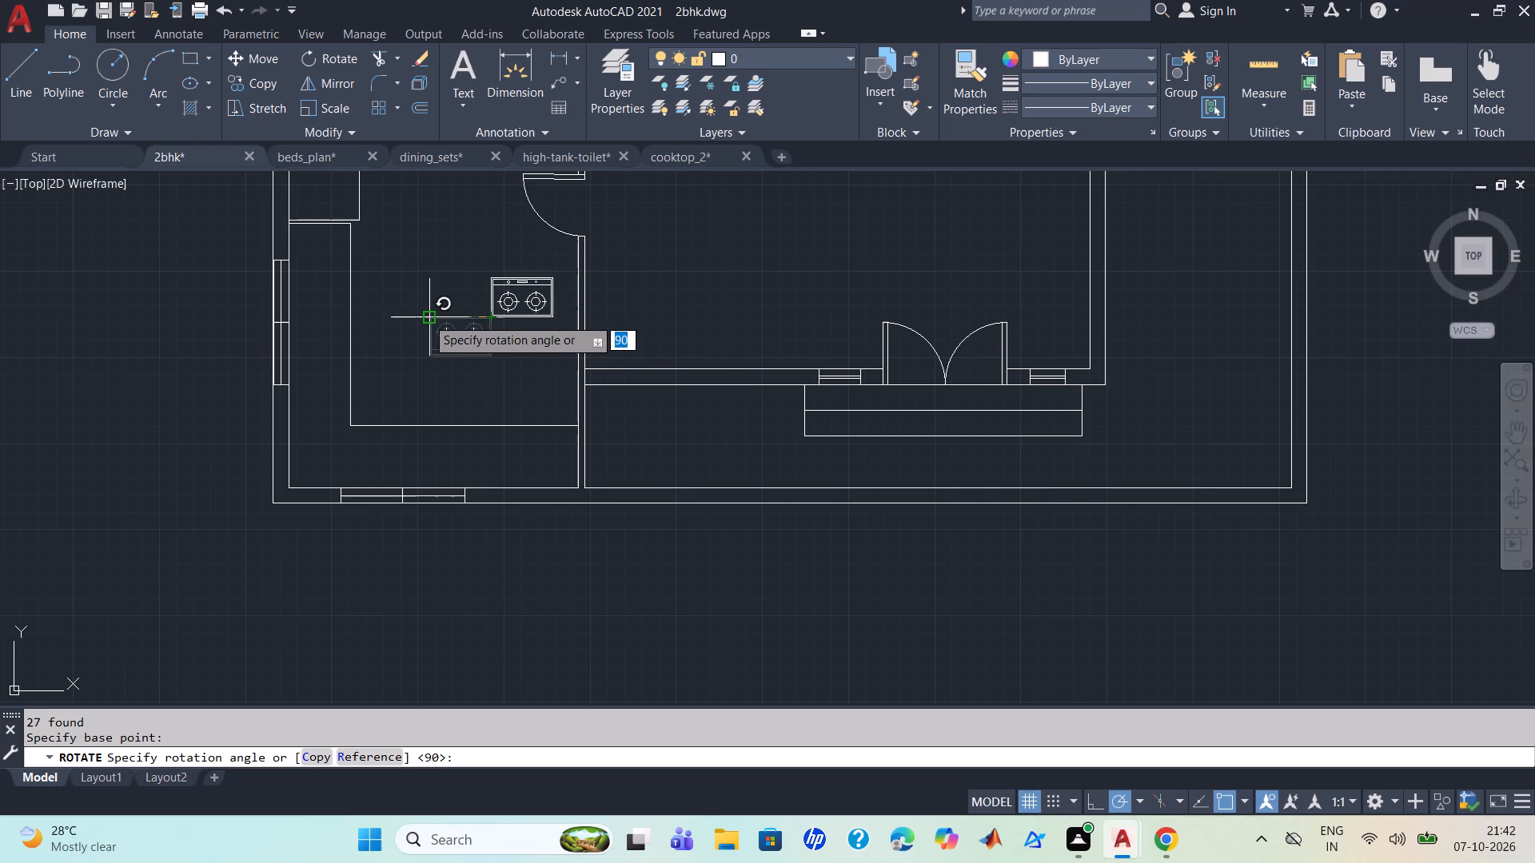
{"action": "left_click", "coordinate": [426, 319]}
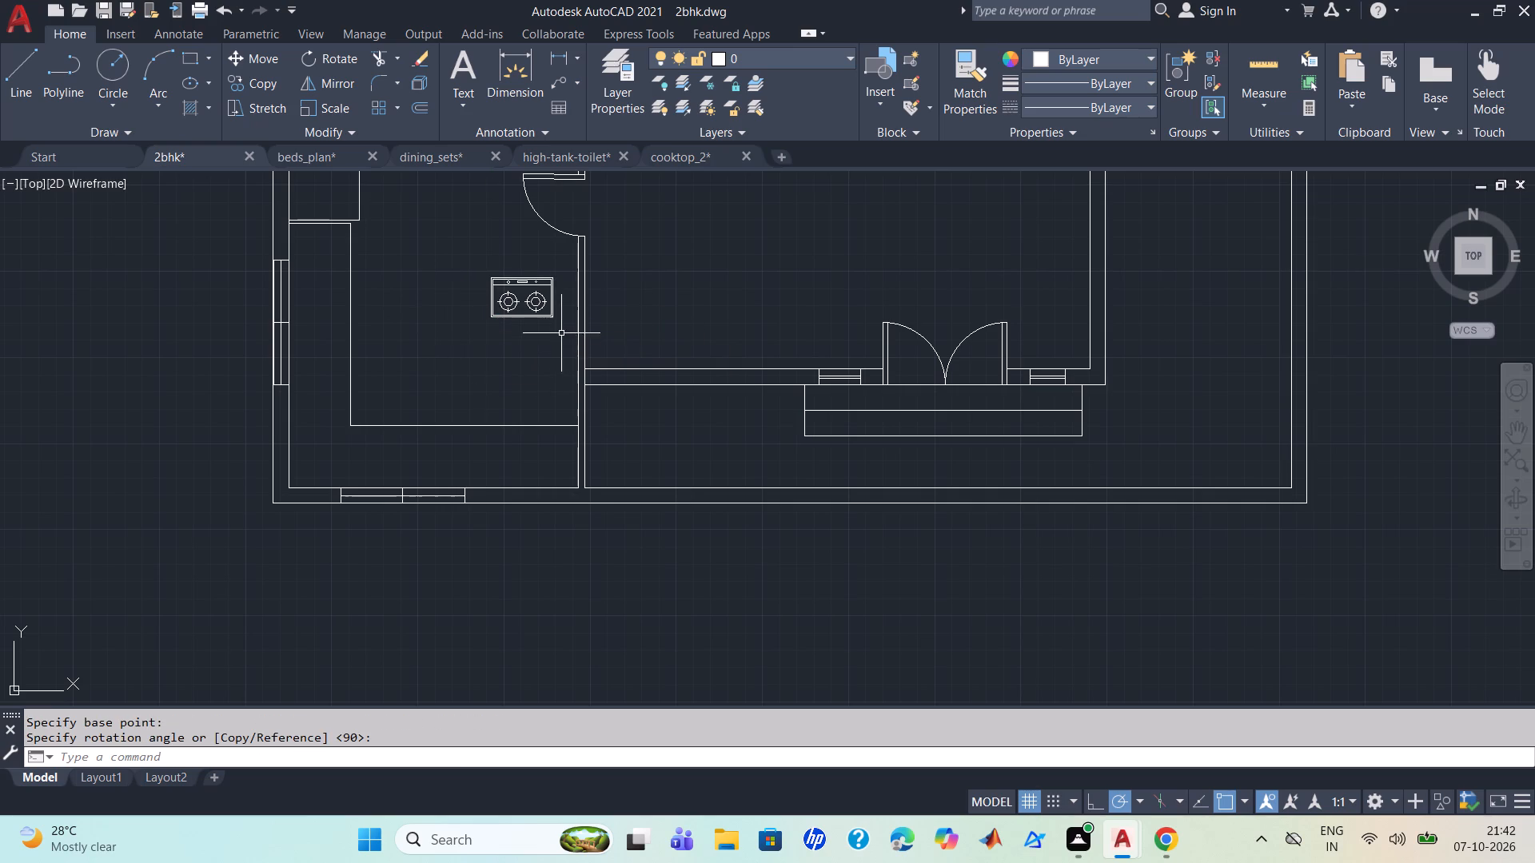
Move the rotated cooktop onto the kitchen's lower counter, beside the window and close to the inner wall.
{"action": "left_click", "coordinate": [564, 328]}
{"action": "left_click", "coordinate": [459, 270]}
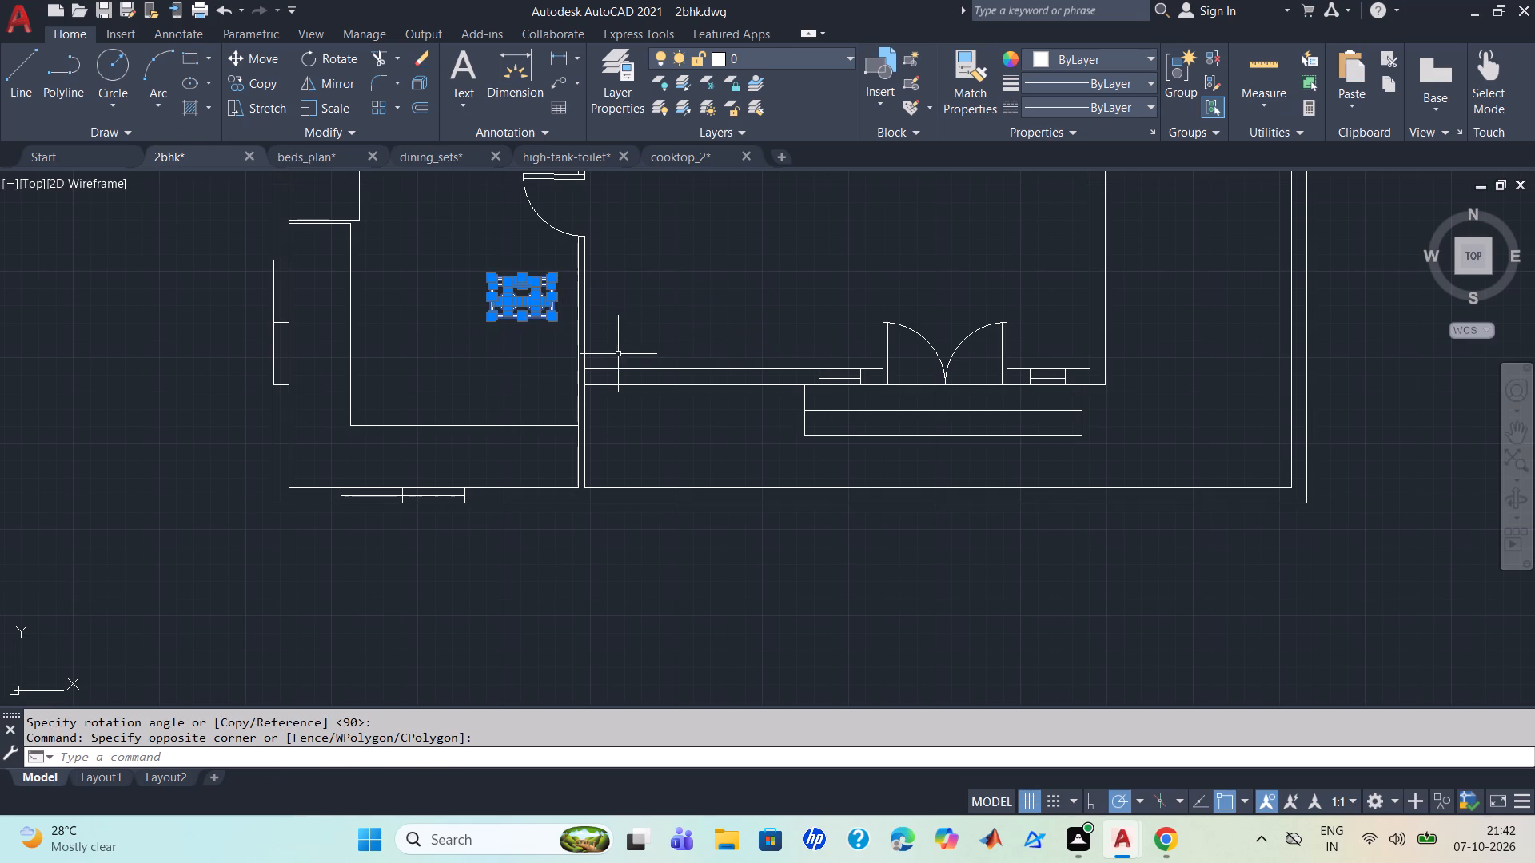
{"action": "key", "text": "m"}
{"action": "key", "text": "Return"}
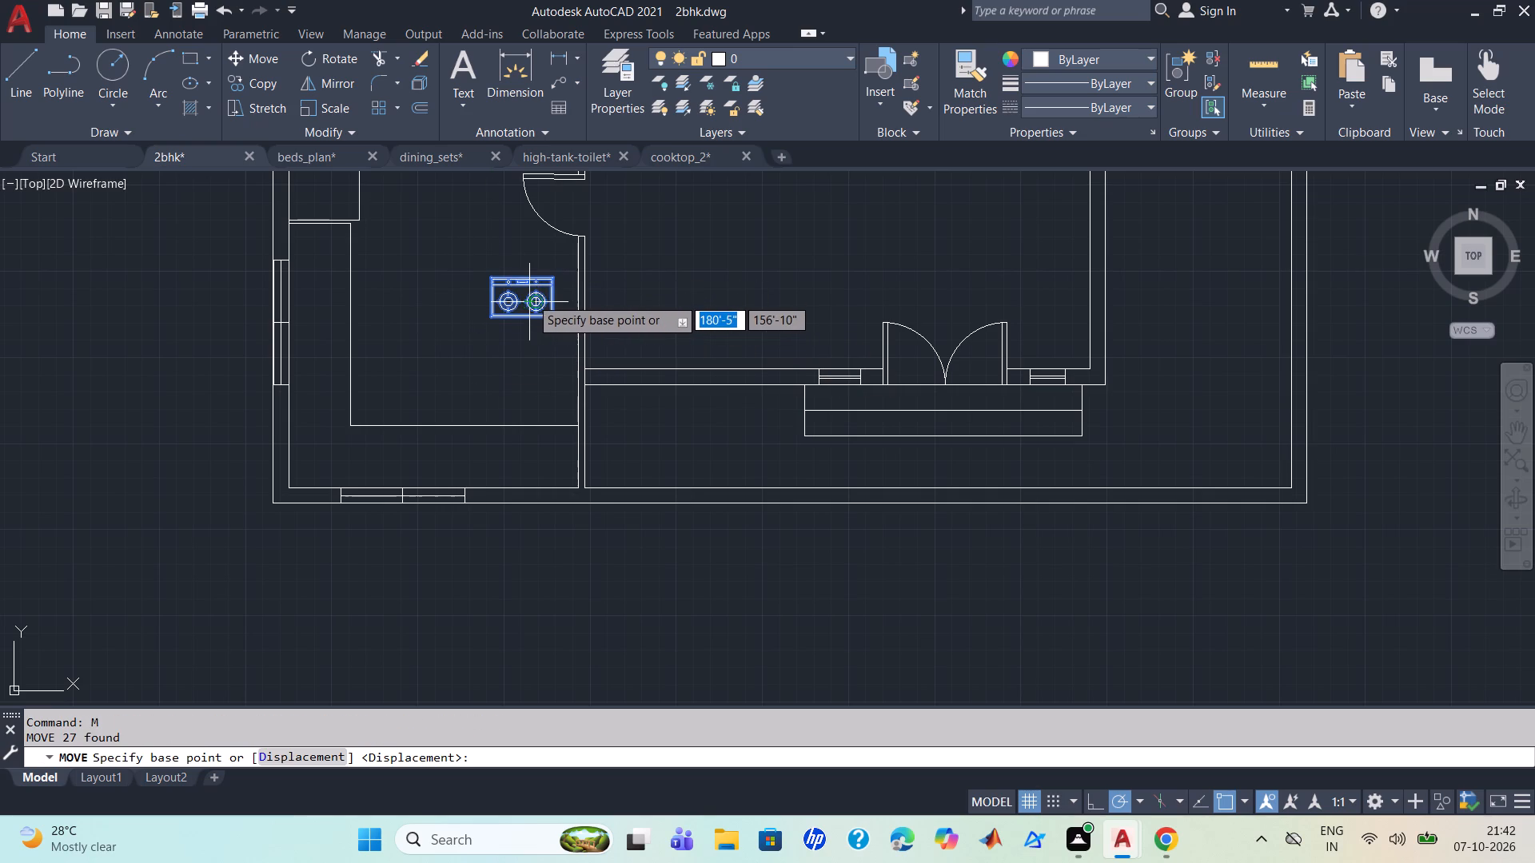
{"action": "left_click", "coordinate": [532, 297]}
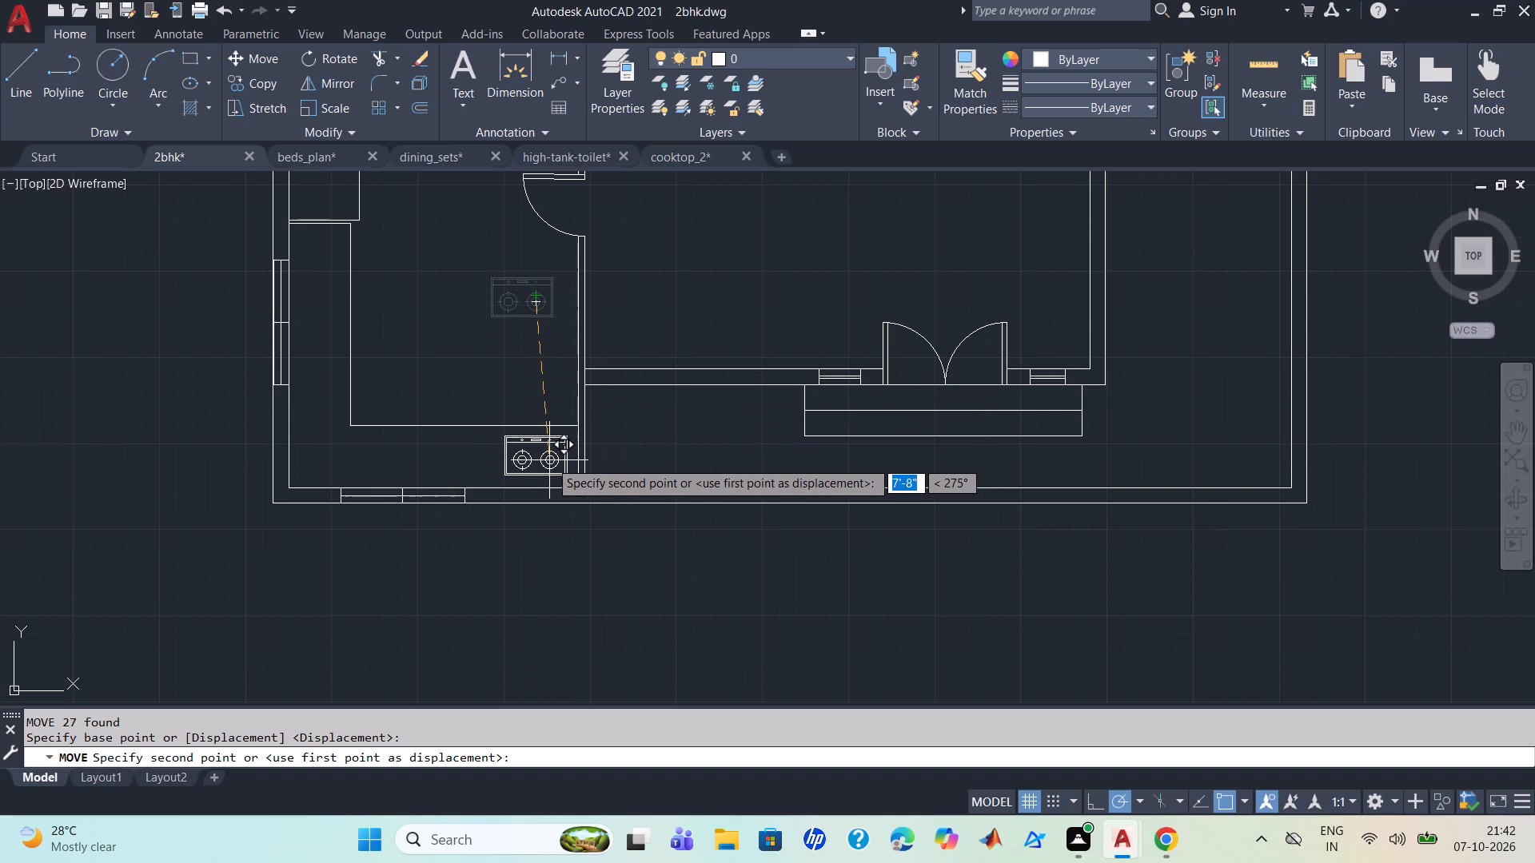
{"action": "left_click", "coordinate": [549, 460]}
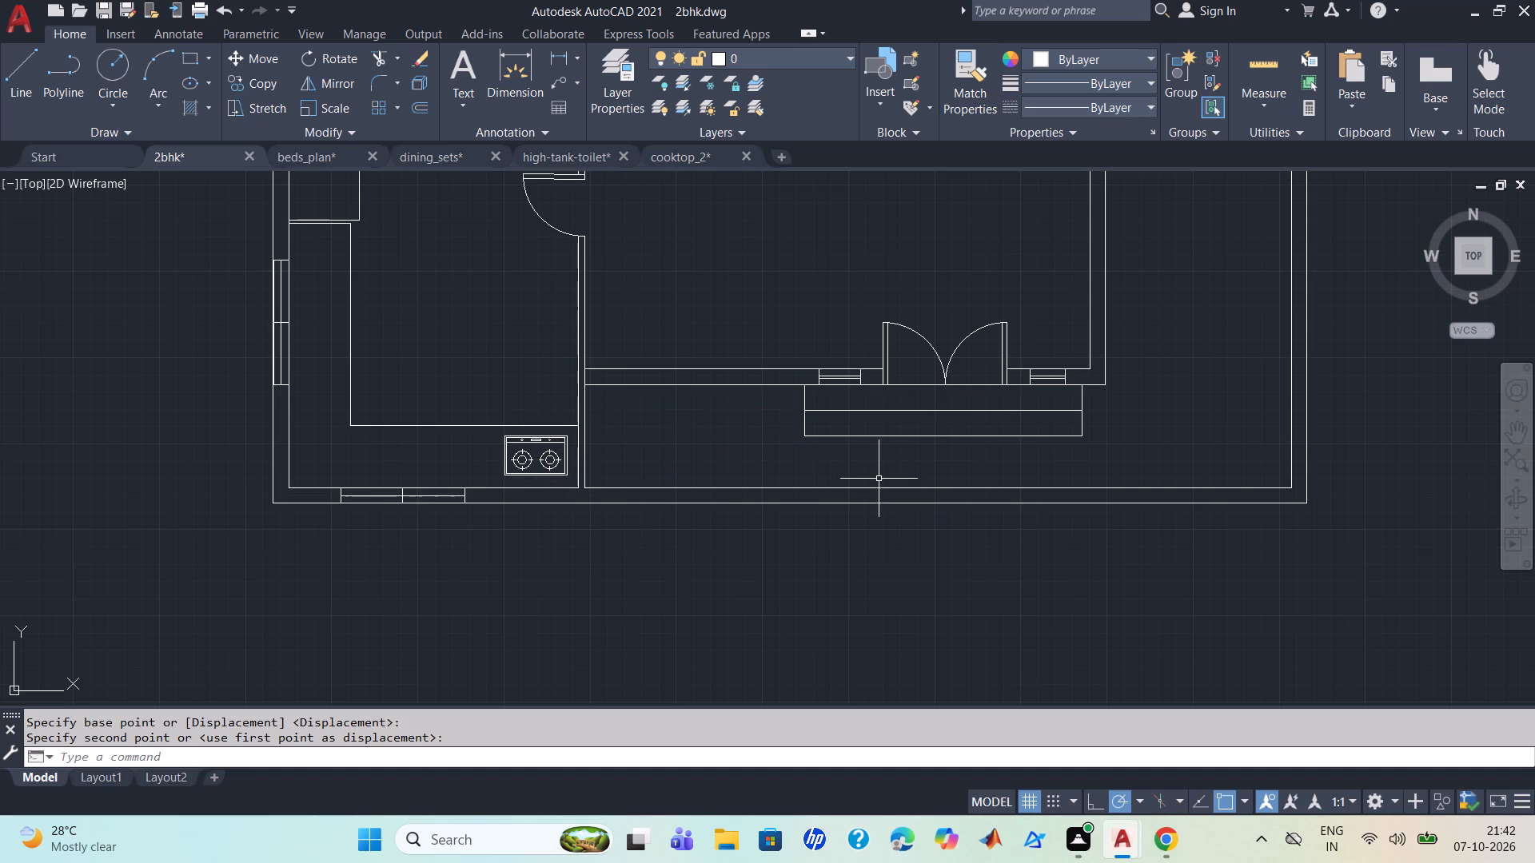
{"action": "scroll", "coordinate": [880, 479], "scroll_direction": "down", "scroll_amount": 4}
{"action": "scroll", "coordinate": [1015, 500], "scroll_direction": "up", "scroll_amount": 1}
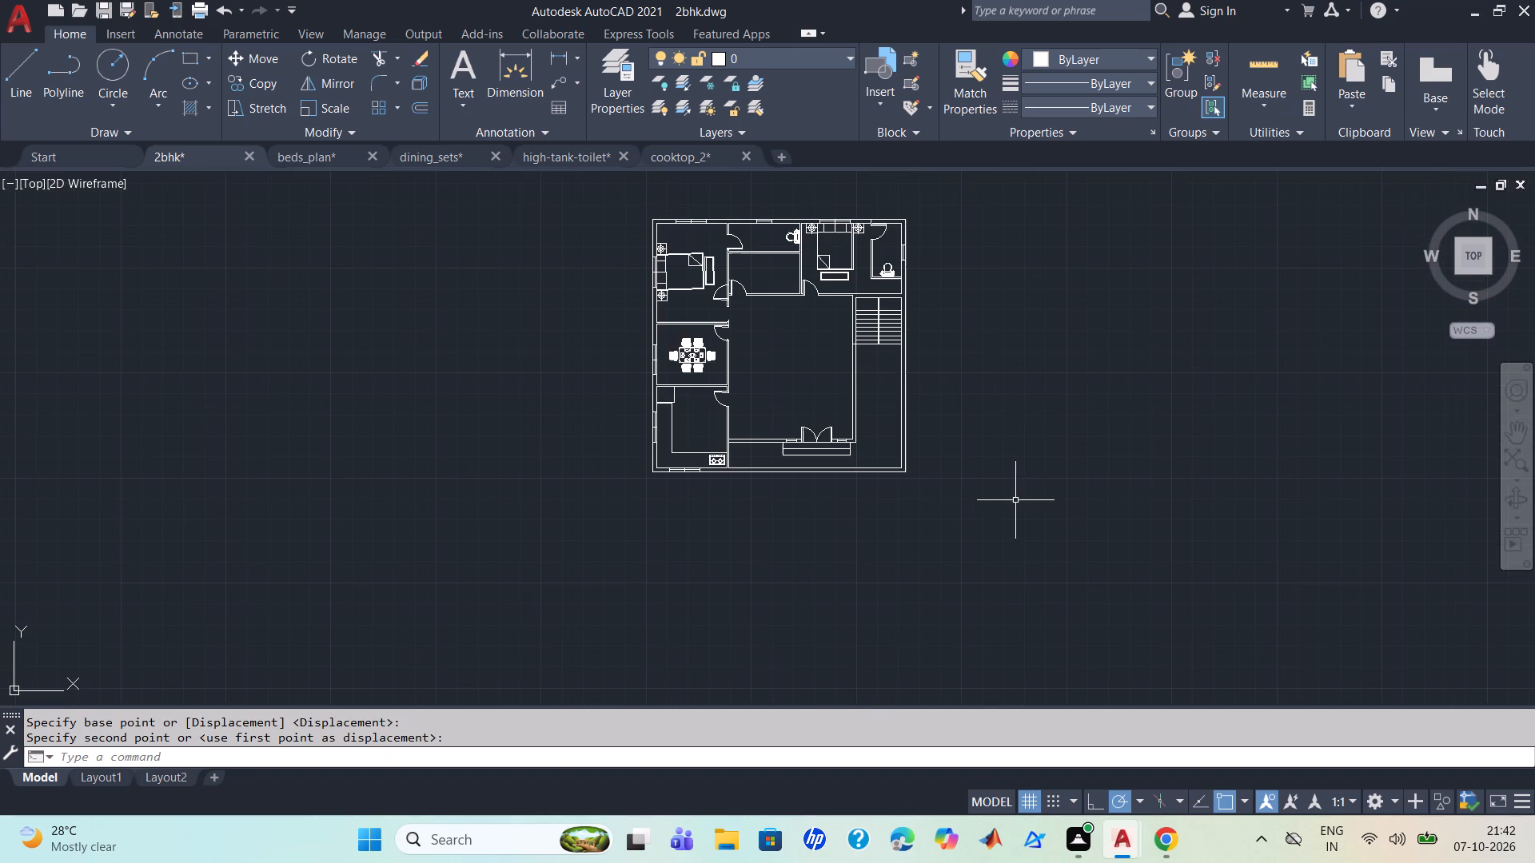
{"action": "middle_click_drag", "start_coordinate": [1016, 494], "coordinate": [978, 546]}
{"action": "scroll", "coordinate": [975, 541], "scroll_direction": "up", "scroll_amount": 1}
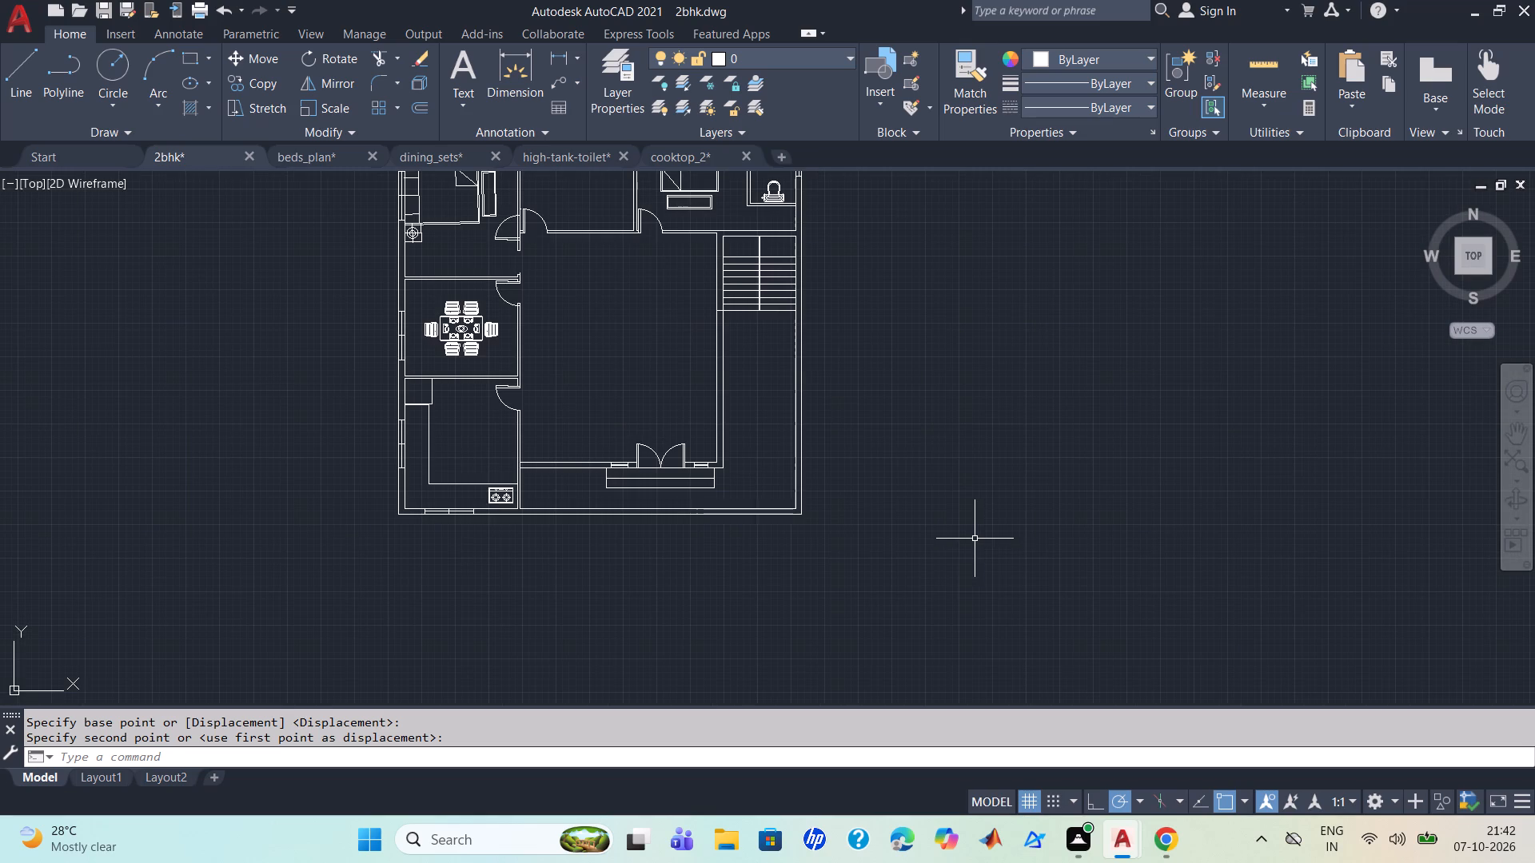
Close the beds_plan, dining_sets, high-tank-toilet and cooktop_2 source drawings without saving, keeping only the 2bhk plan open.
{"action": "middle_click_drag", "start_coordinate": [967, 514], "coordinate": [995, 605]}
{"action": "scroll", "coordinate": [995, 605], "scroll_direction": "down", "scroll_amount": 1}
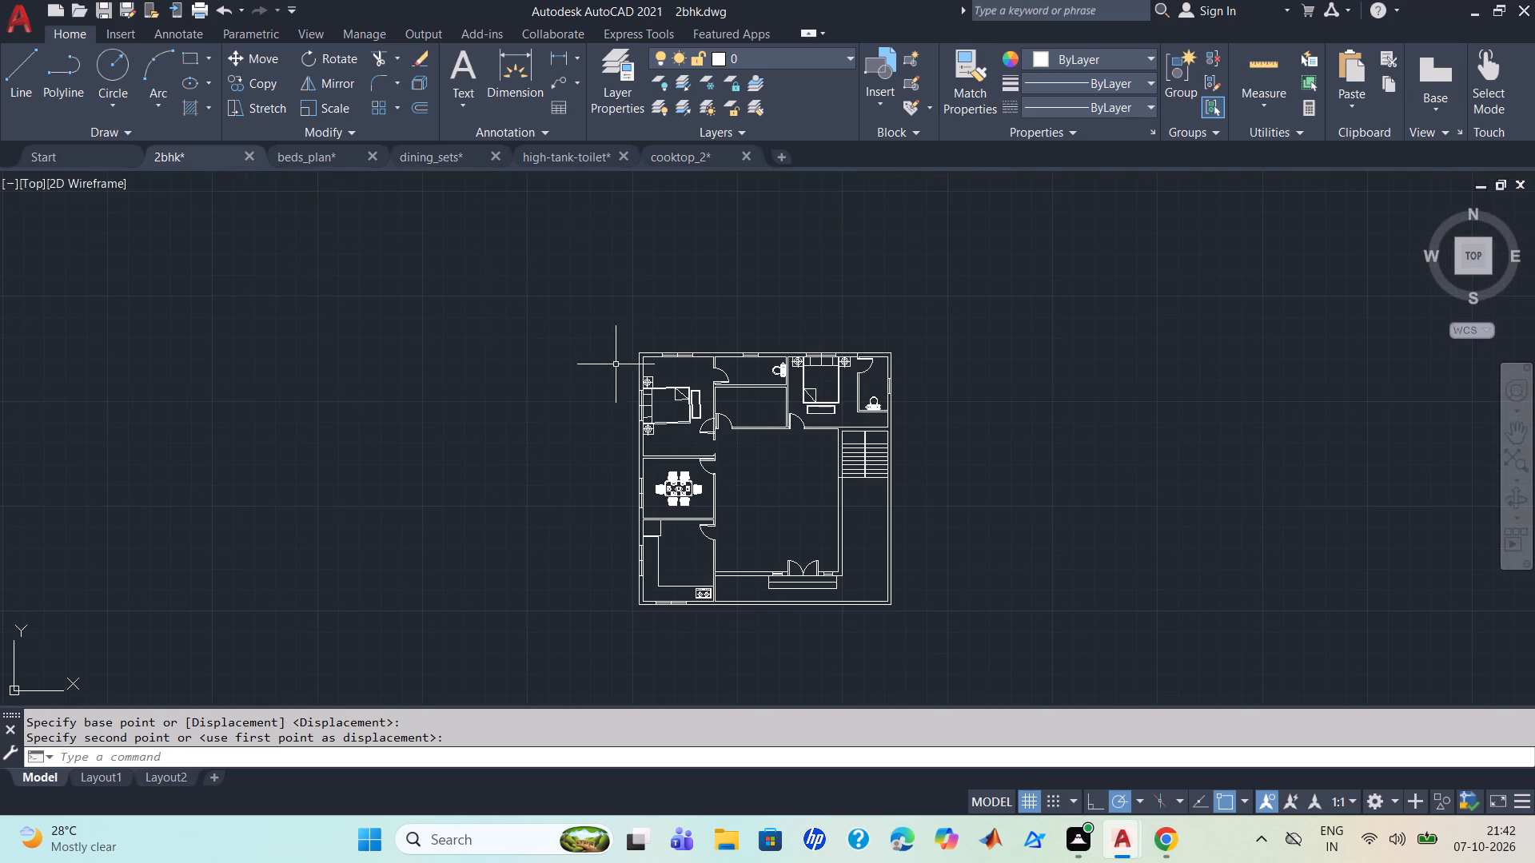
{"action": "left_click", "coordinate": [374, 155]}
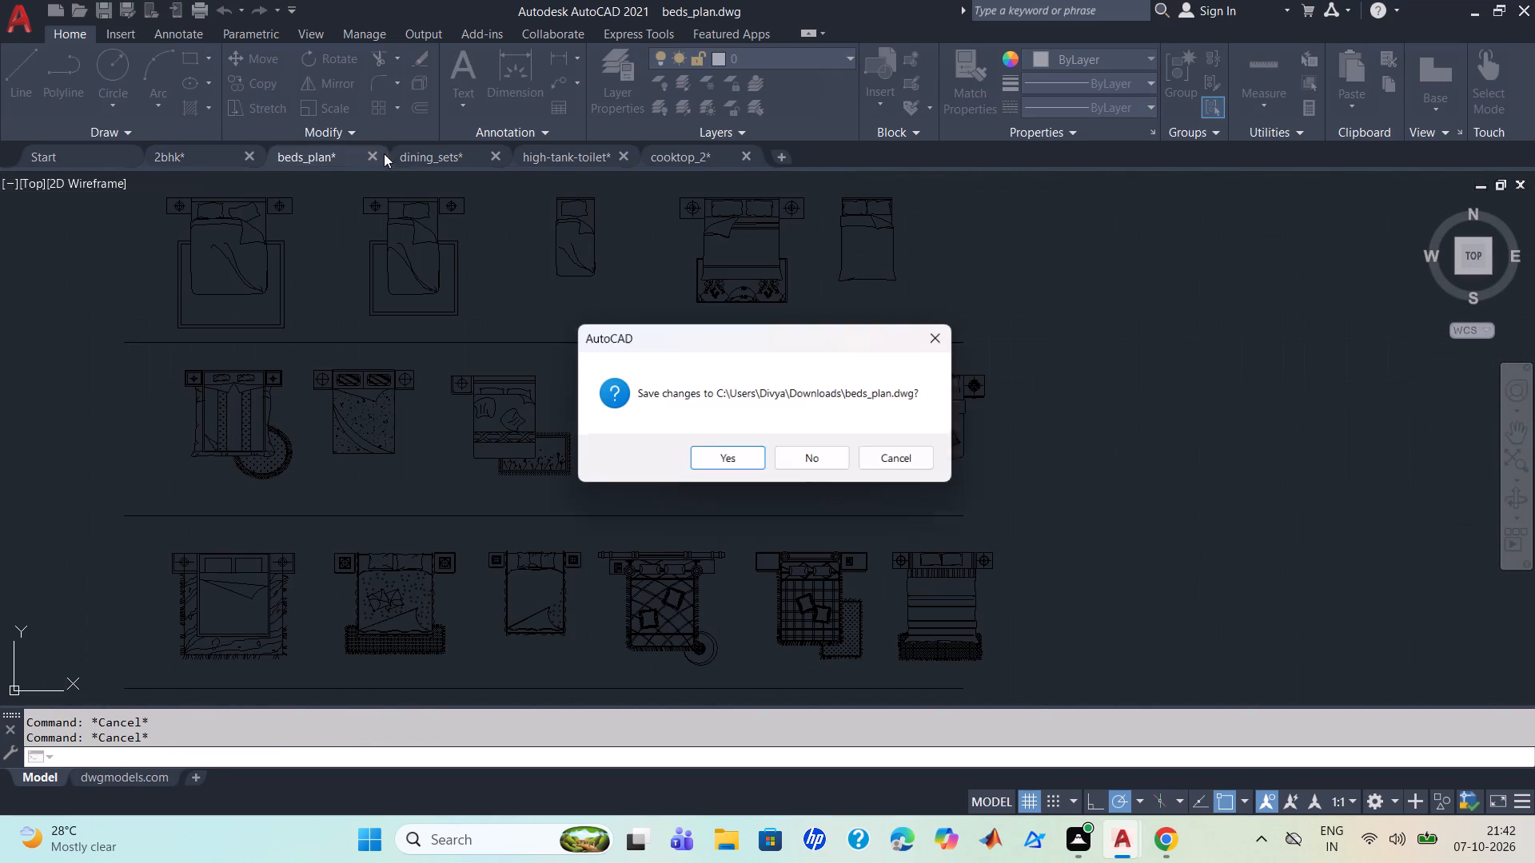
{"action": "left_click", "coordinate": [834, 467]}
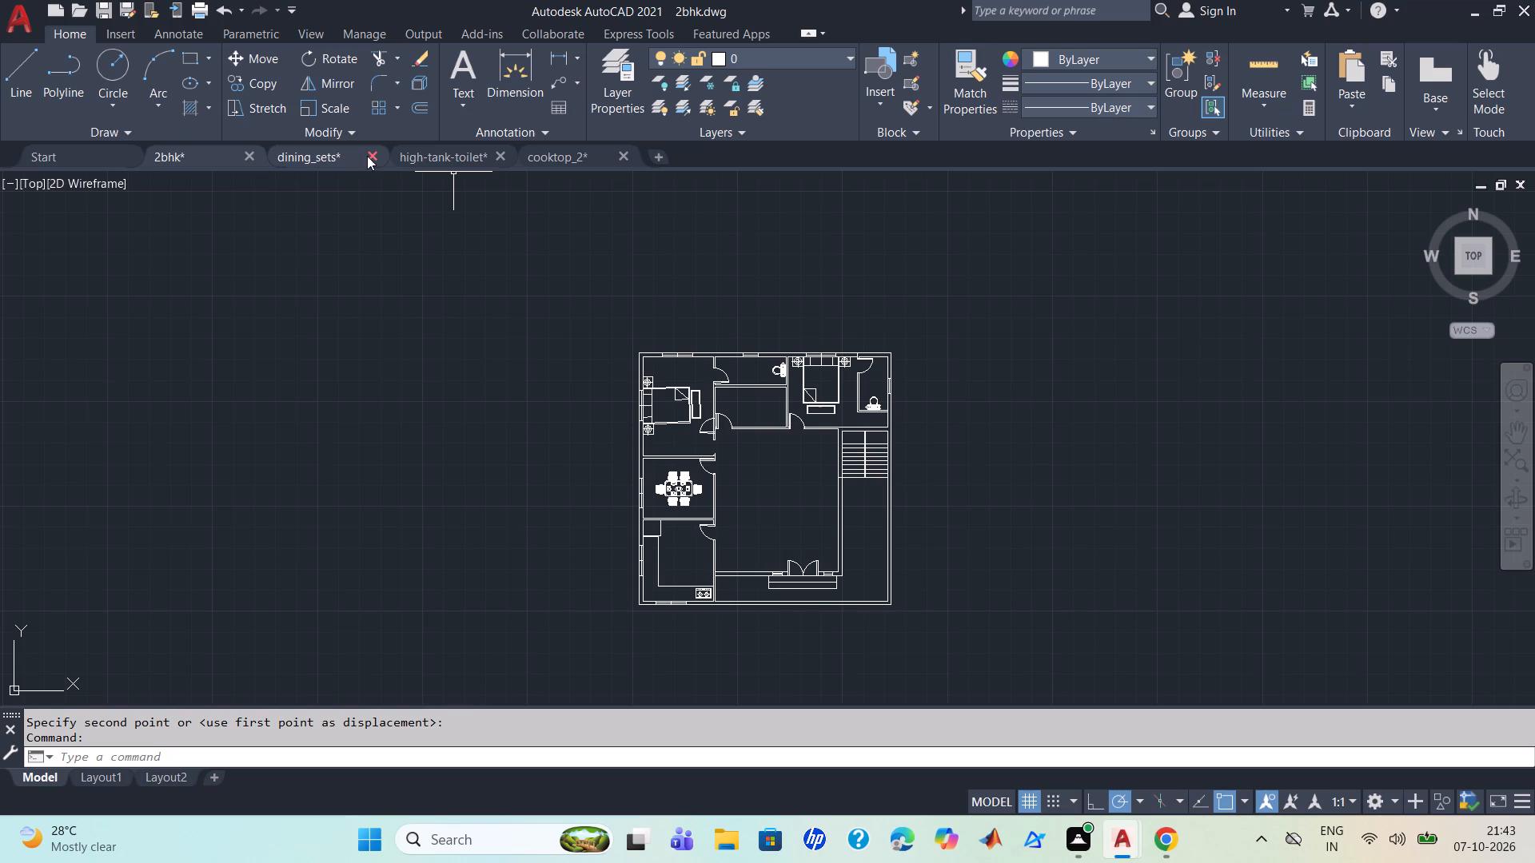
{"action": "left_click", "coordinate": [370, 151]}
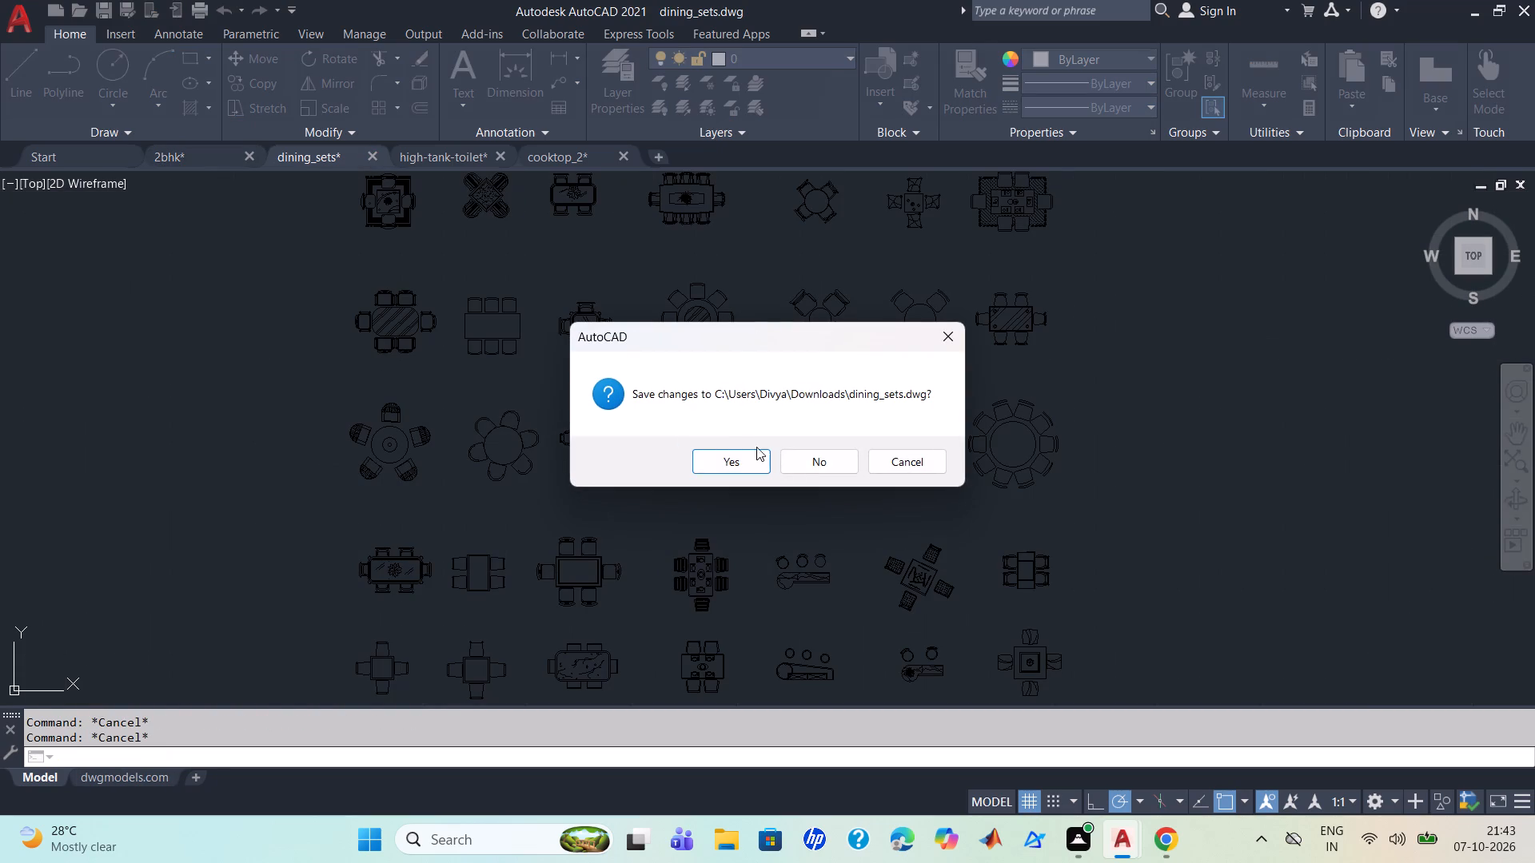
{"action": "left_click", "coordinate": [801, 463]}
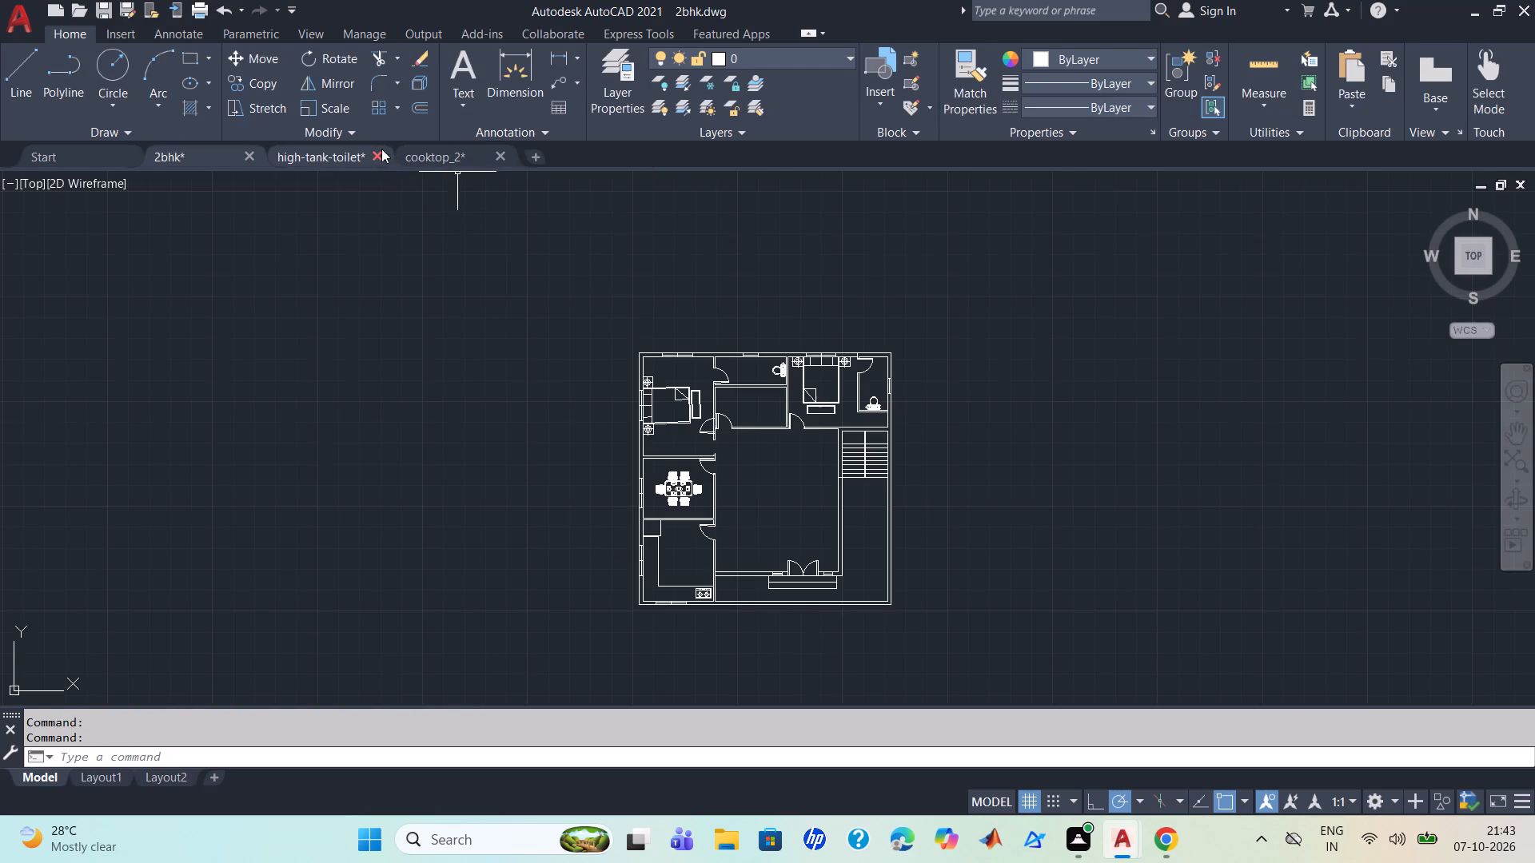
{"action": "left_click", "coordinate": [377, 149]}
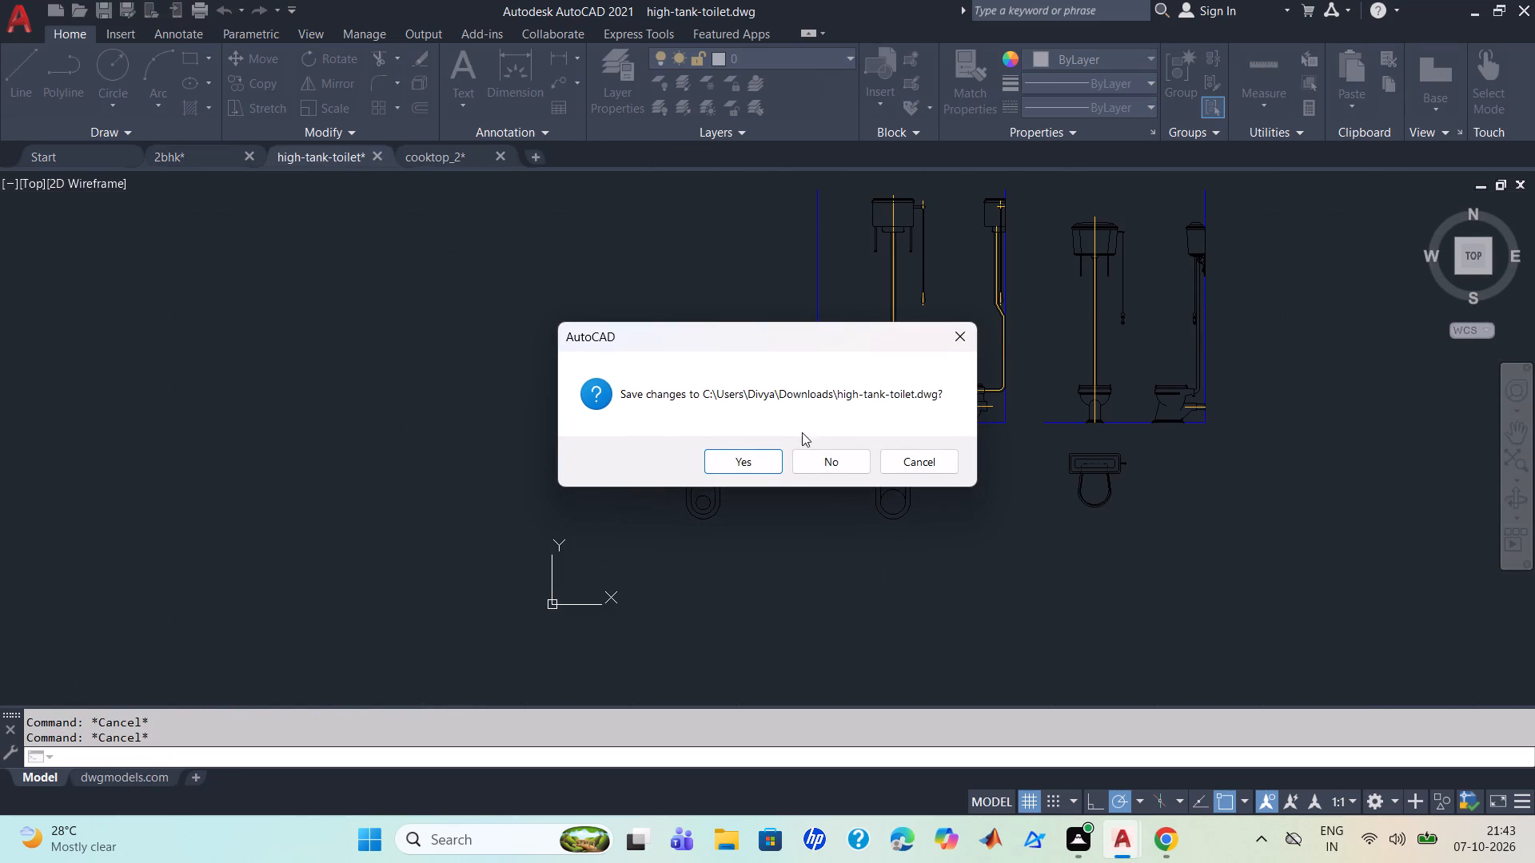
{"action": "left_click", "coordinate": [845, 454]}
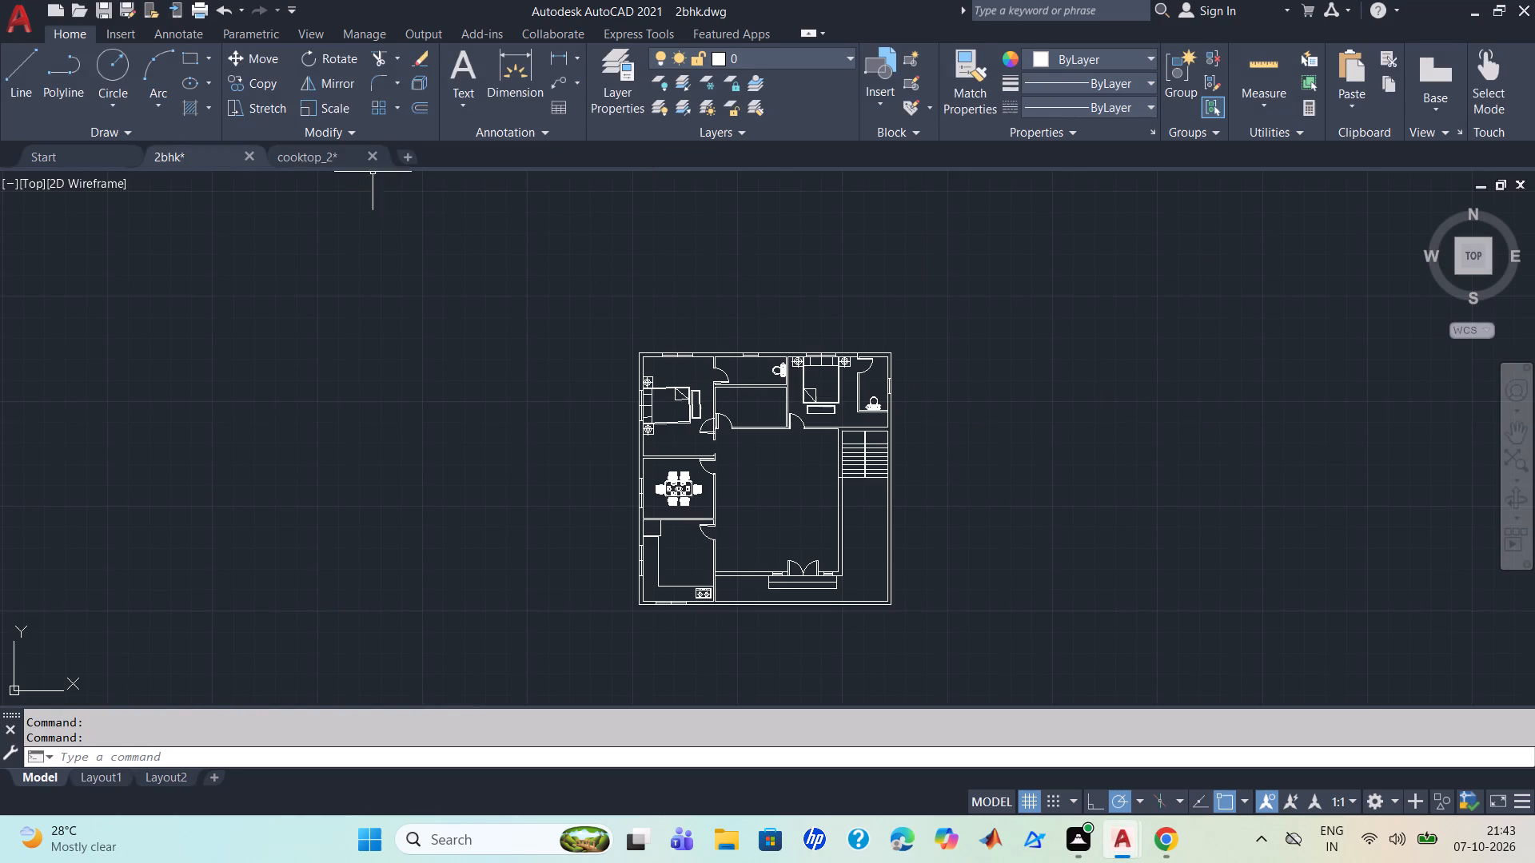
{"action": "left_click", "coordinate": [373, 157]}
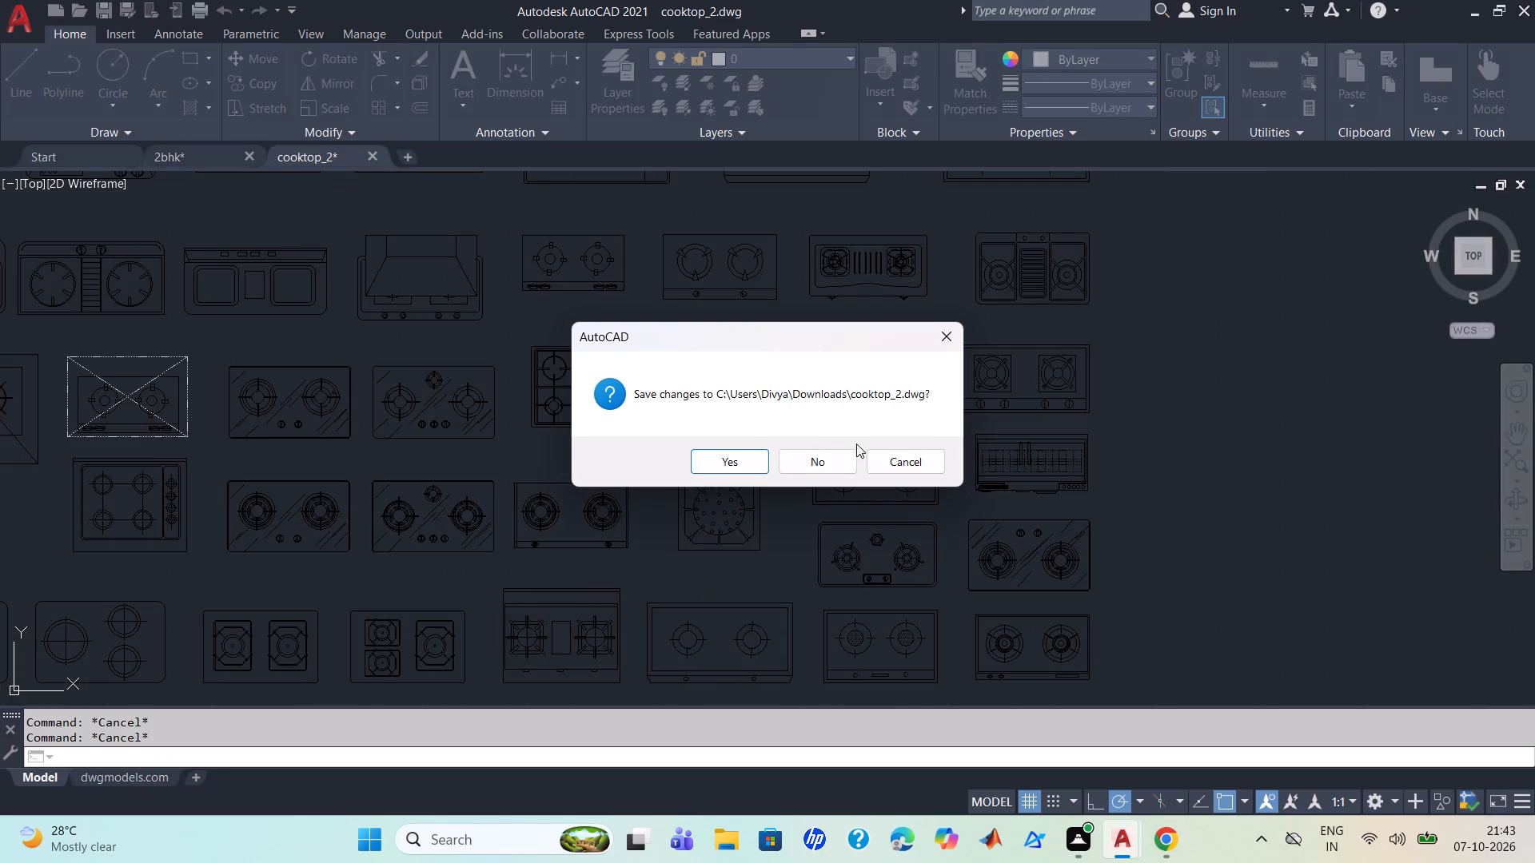
{"action": "left_click", "coordinate": [838, 459]}
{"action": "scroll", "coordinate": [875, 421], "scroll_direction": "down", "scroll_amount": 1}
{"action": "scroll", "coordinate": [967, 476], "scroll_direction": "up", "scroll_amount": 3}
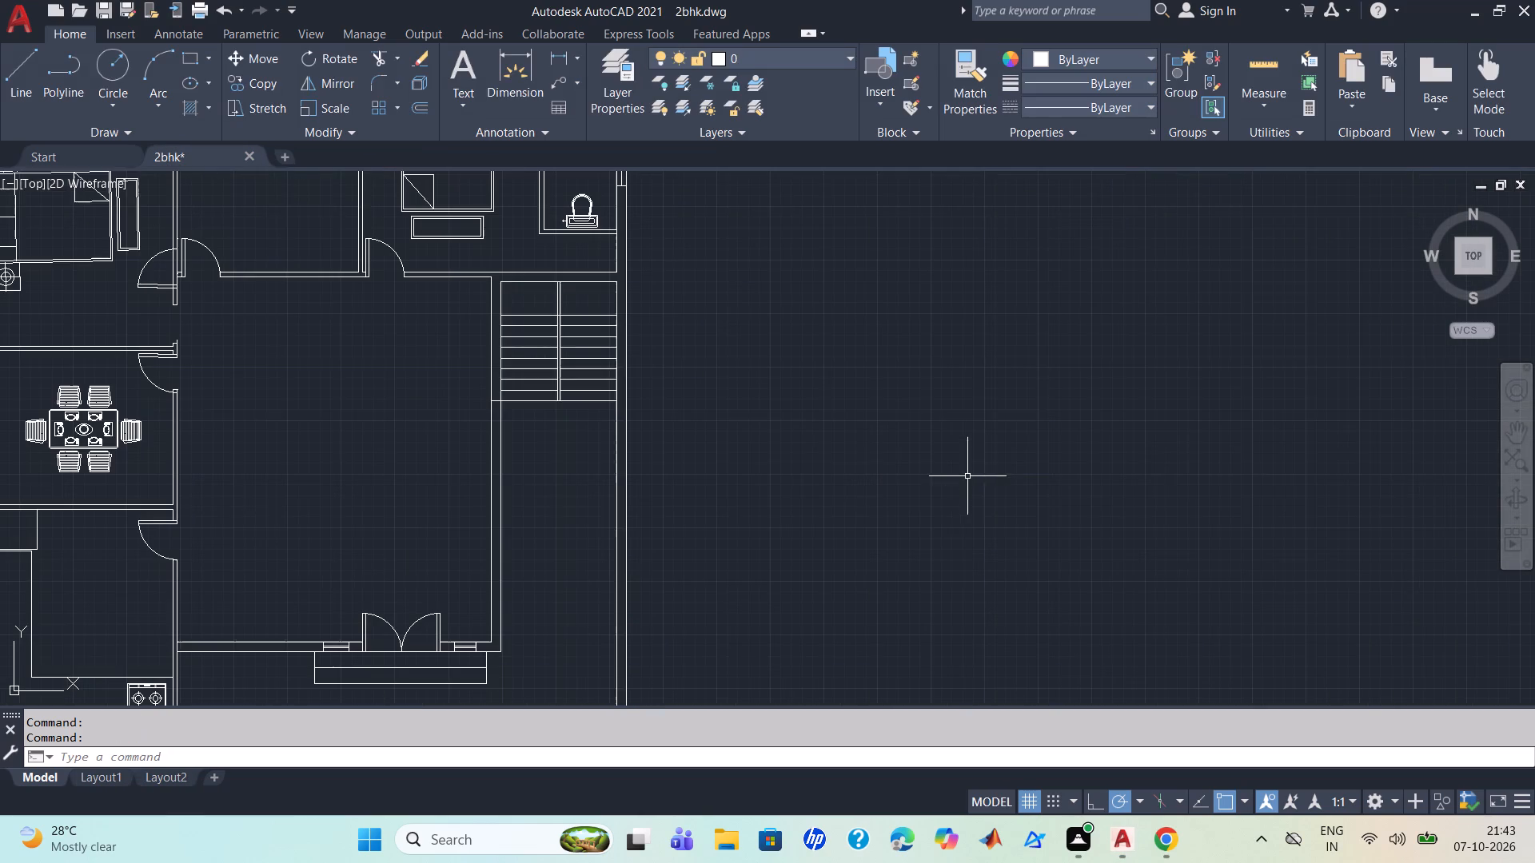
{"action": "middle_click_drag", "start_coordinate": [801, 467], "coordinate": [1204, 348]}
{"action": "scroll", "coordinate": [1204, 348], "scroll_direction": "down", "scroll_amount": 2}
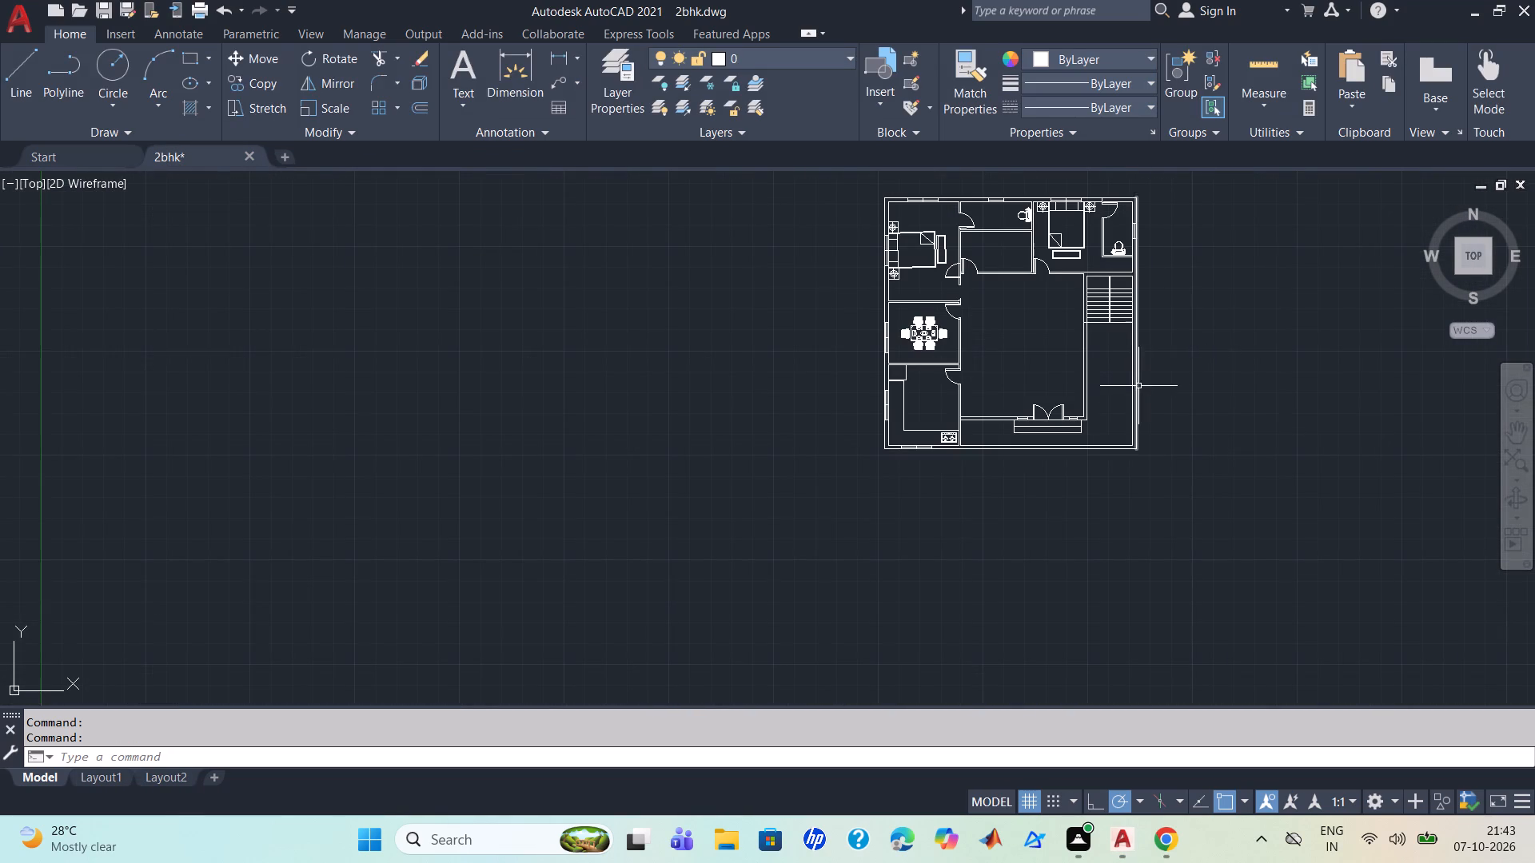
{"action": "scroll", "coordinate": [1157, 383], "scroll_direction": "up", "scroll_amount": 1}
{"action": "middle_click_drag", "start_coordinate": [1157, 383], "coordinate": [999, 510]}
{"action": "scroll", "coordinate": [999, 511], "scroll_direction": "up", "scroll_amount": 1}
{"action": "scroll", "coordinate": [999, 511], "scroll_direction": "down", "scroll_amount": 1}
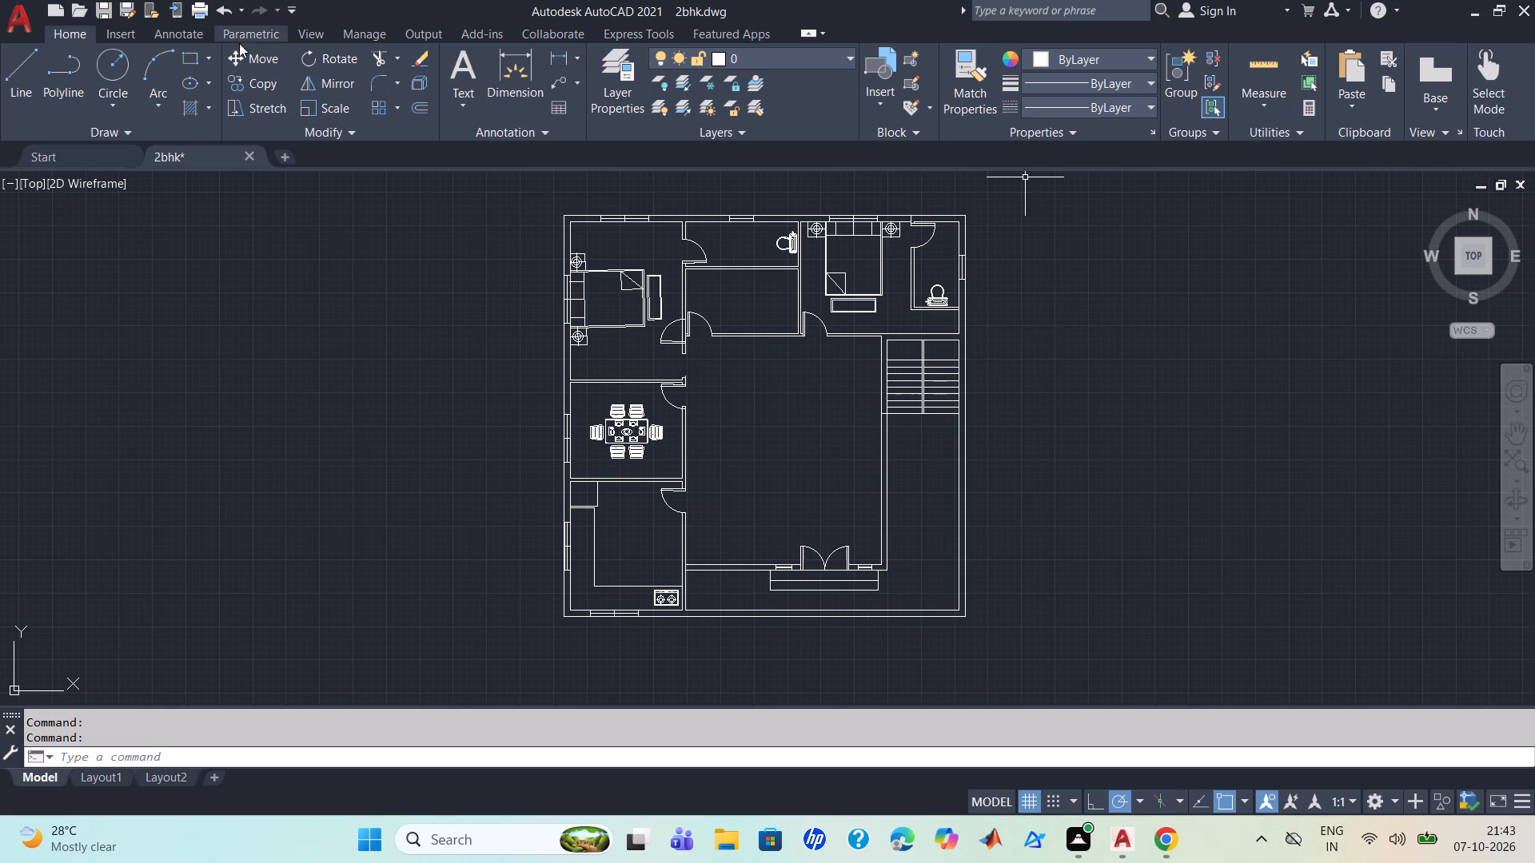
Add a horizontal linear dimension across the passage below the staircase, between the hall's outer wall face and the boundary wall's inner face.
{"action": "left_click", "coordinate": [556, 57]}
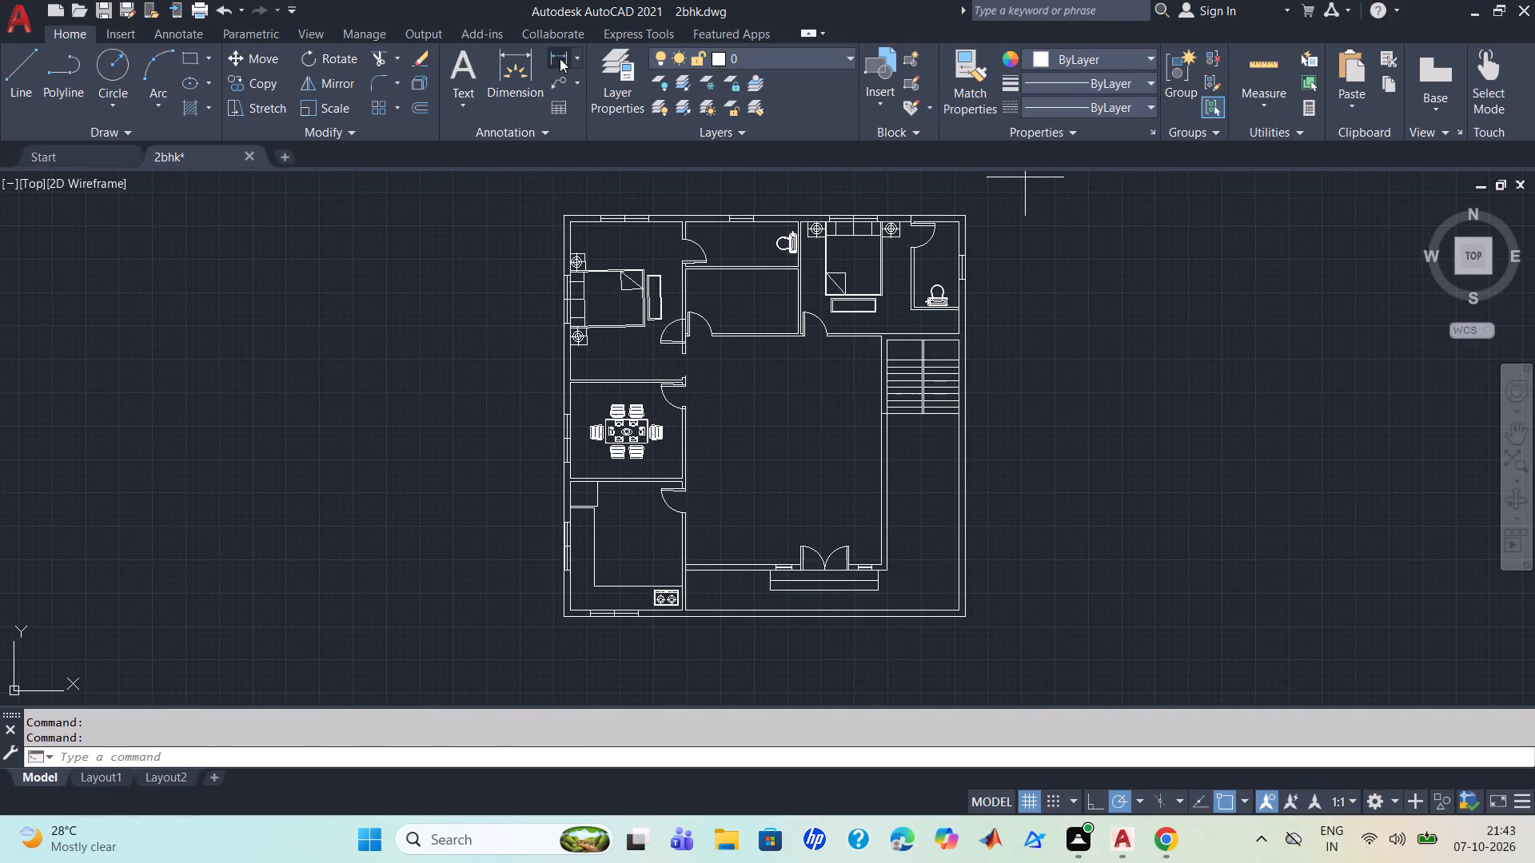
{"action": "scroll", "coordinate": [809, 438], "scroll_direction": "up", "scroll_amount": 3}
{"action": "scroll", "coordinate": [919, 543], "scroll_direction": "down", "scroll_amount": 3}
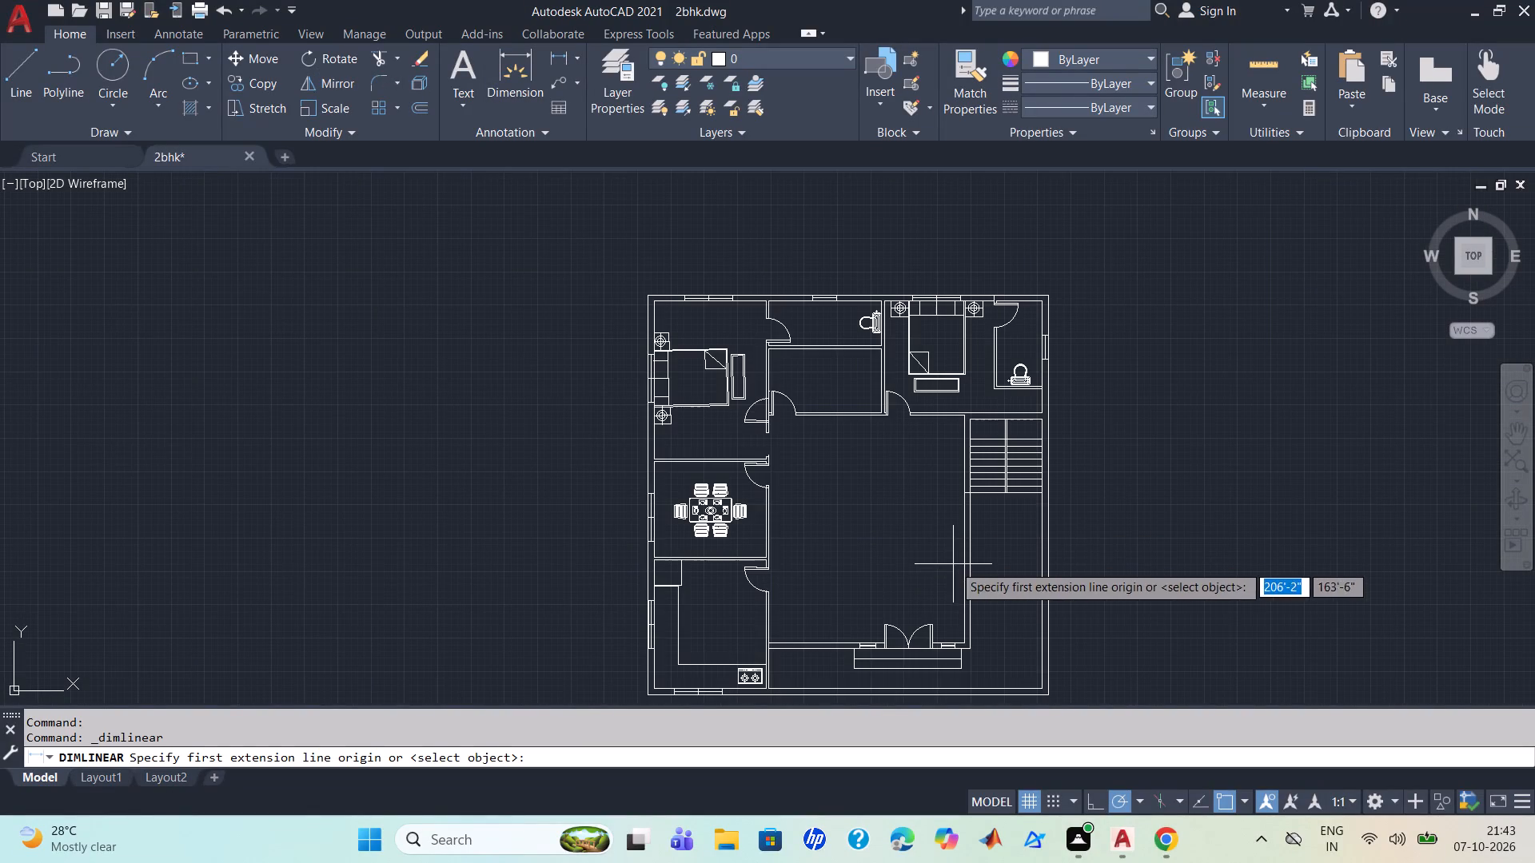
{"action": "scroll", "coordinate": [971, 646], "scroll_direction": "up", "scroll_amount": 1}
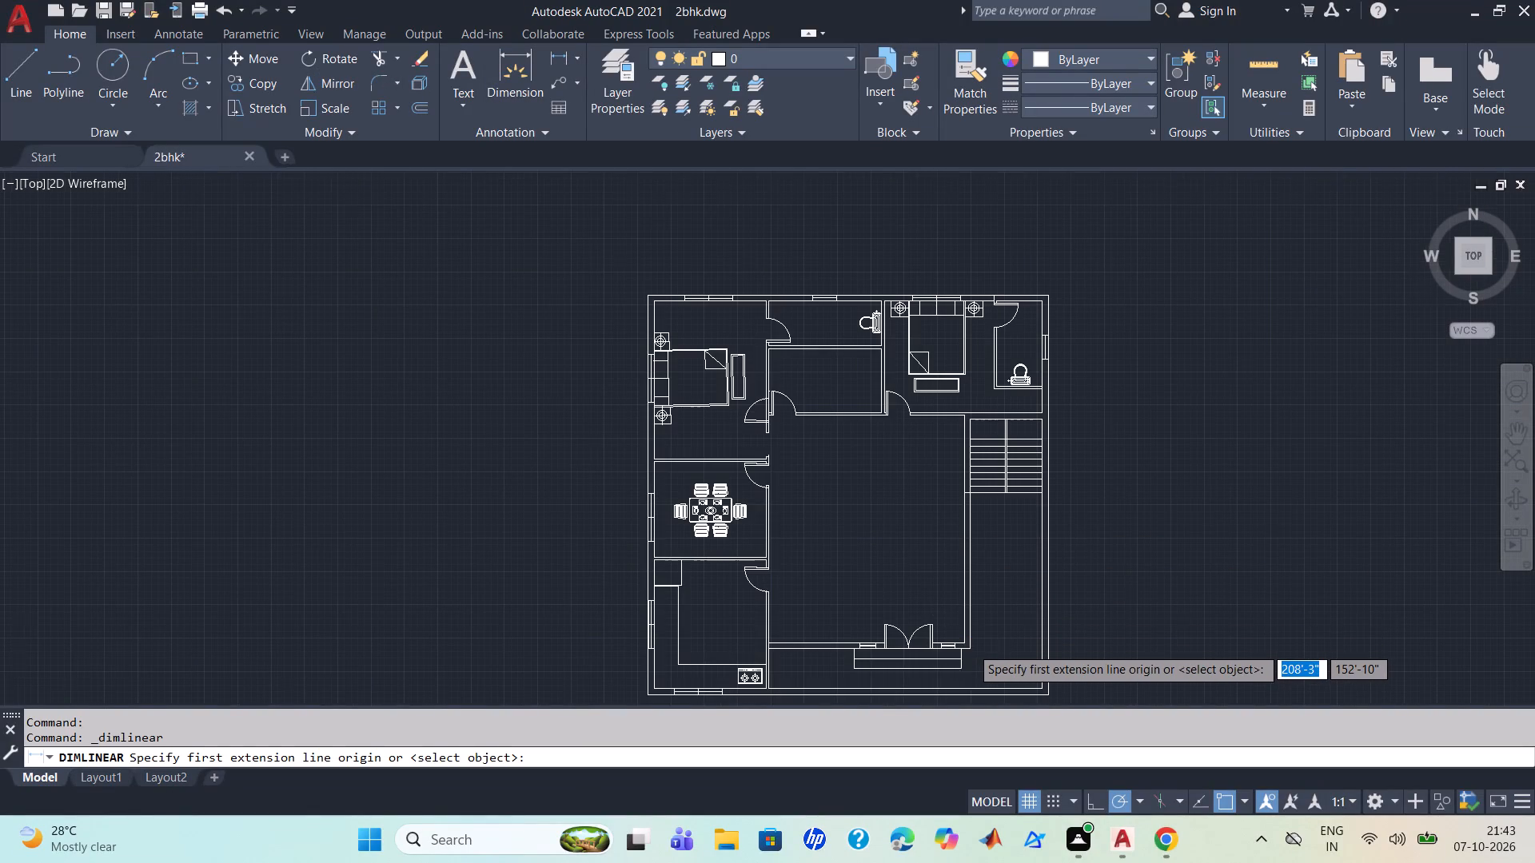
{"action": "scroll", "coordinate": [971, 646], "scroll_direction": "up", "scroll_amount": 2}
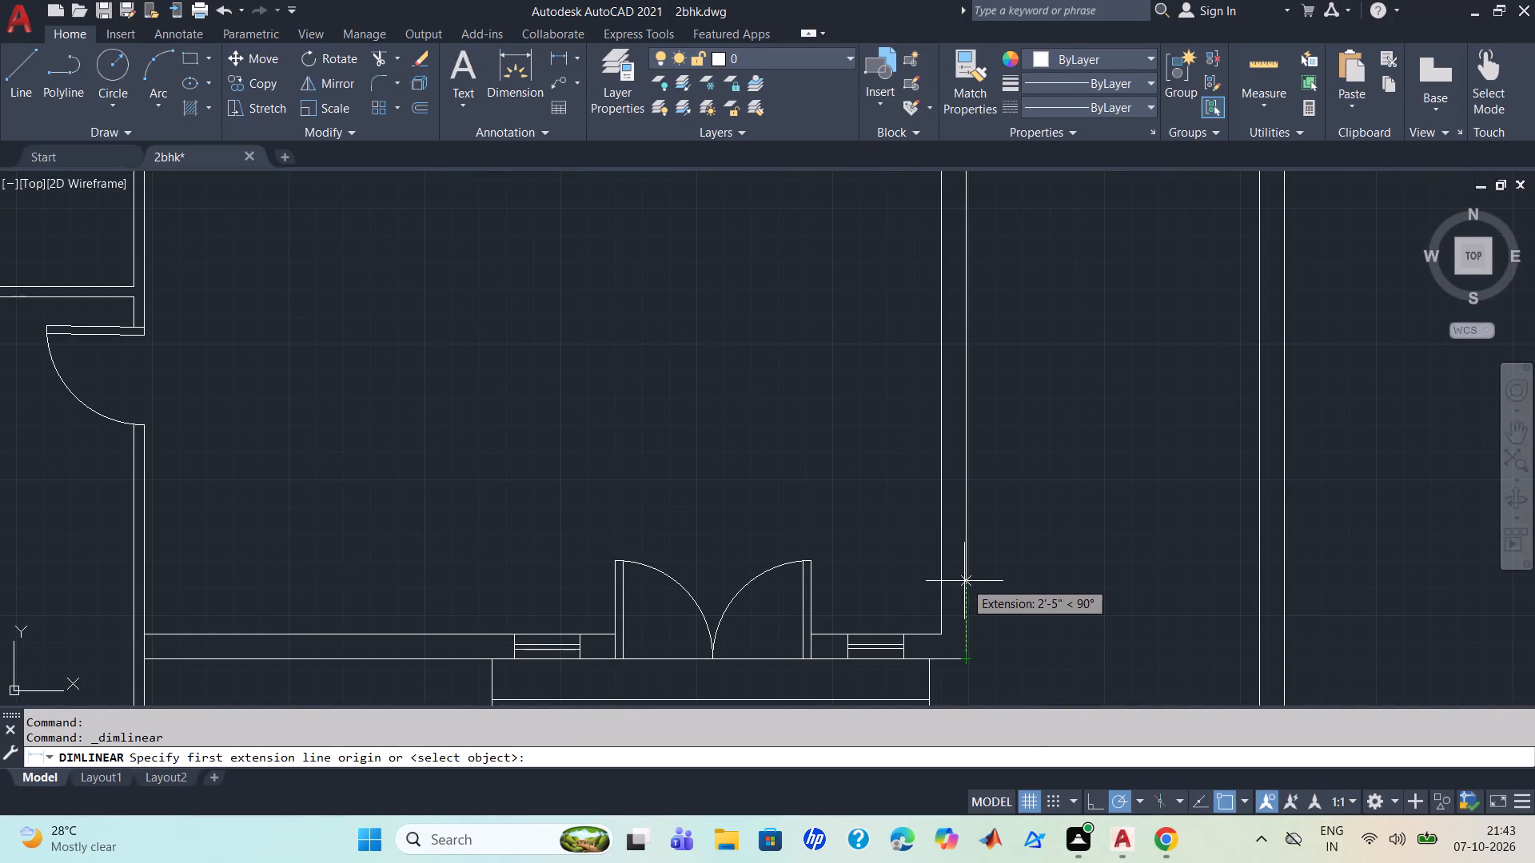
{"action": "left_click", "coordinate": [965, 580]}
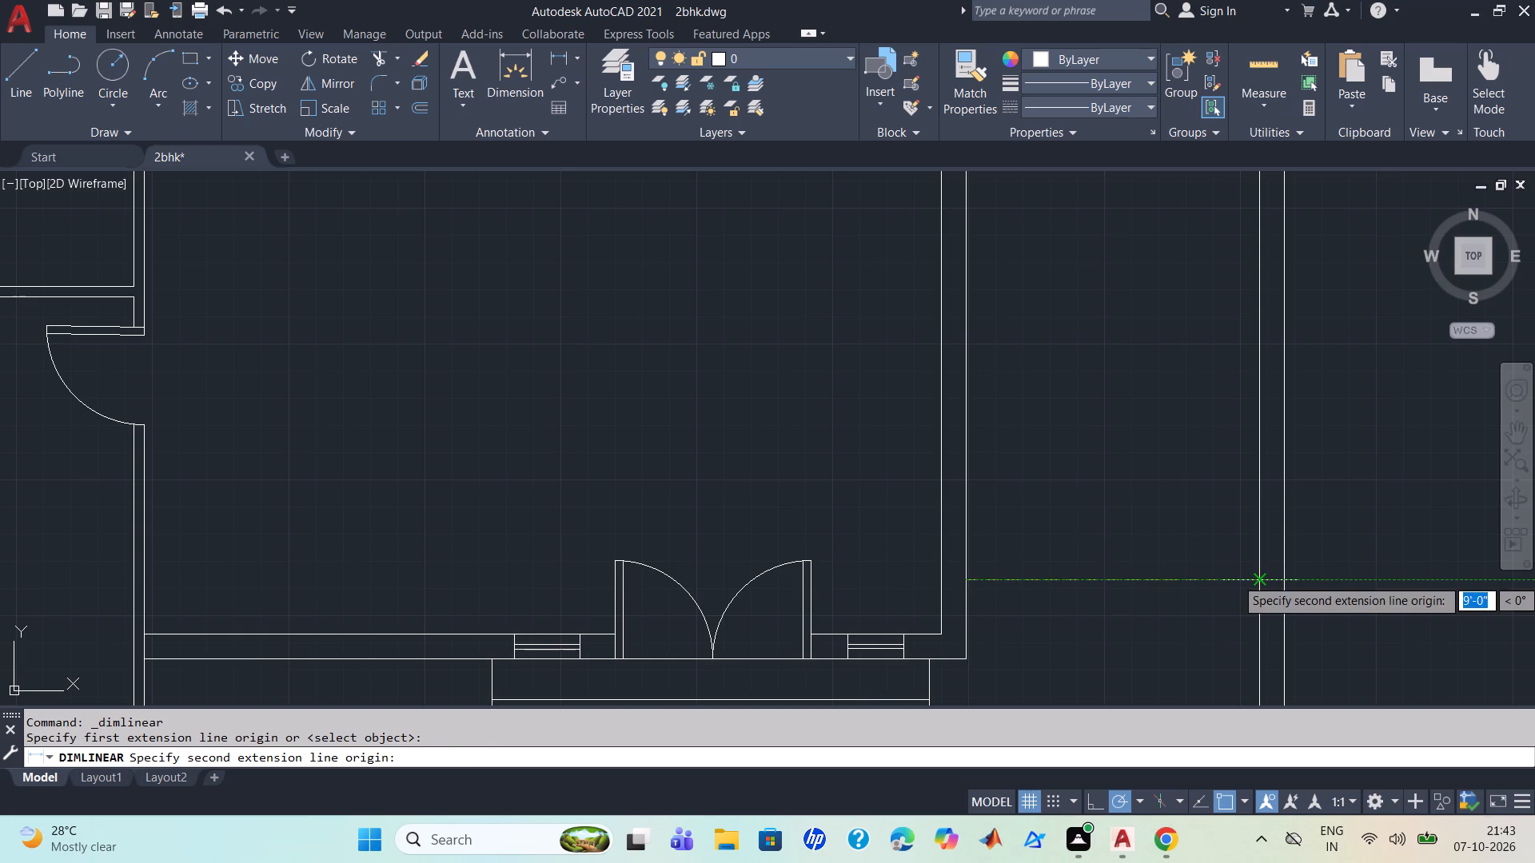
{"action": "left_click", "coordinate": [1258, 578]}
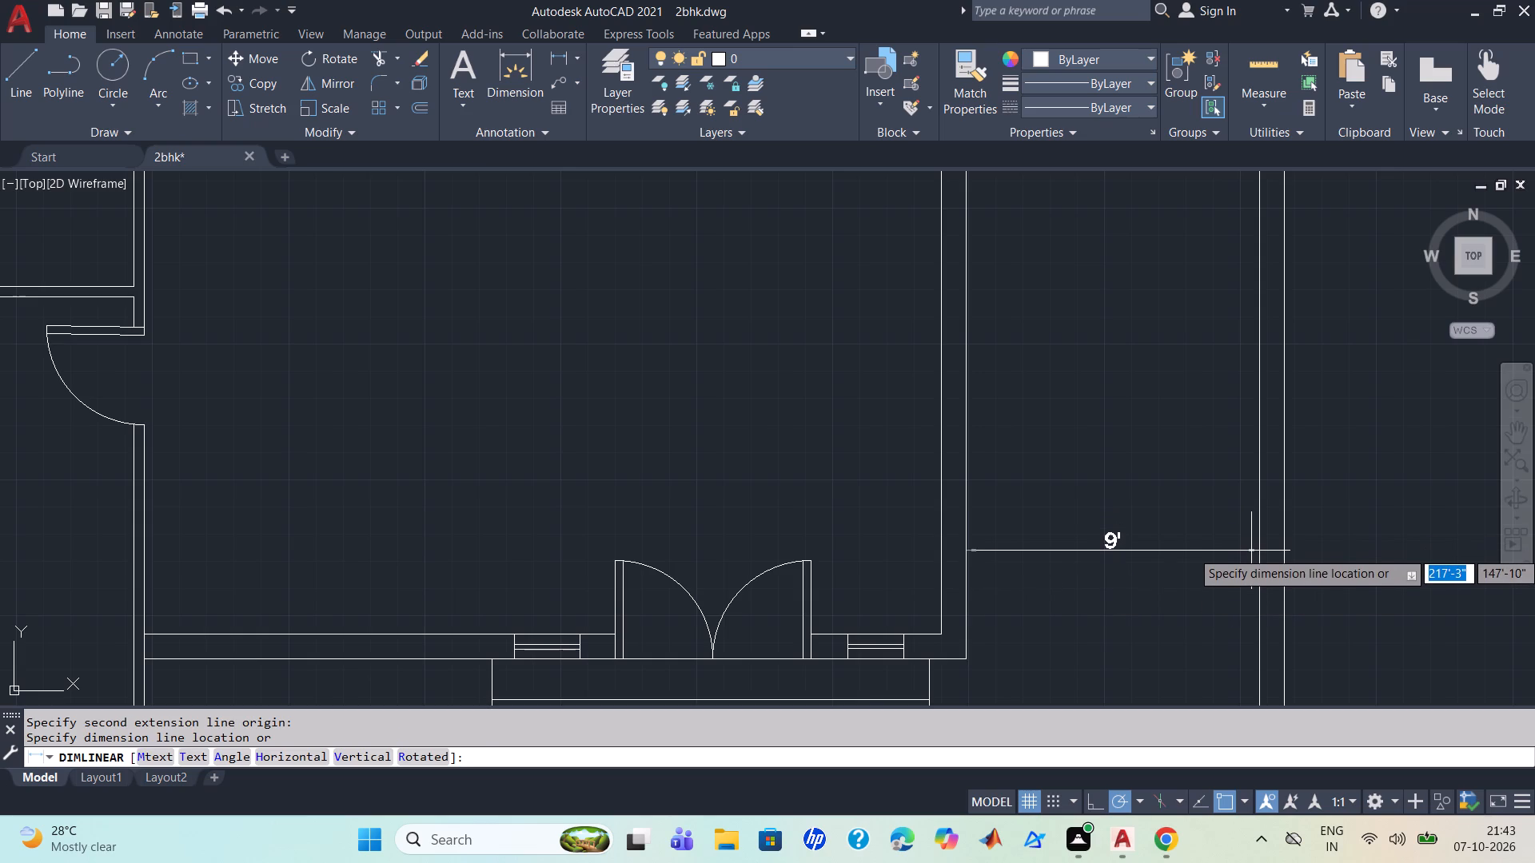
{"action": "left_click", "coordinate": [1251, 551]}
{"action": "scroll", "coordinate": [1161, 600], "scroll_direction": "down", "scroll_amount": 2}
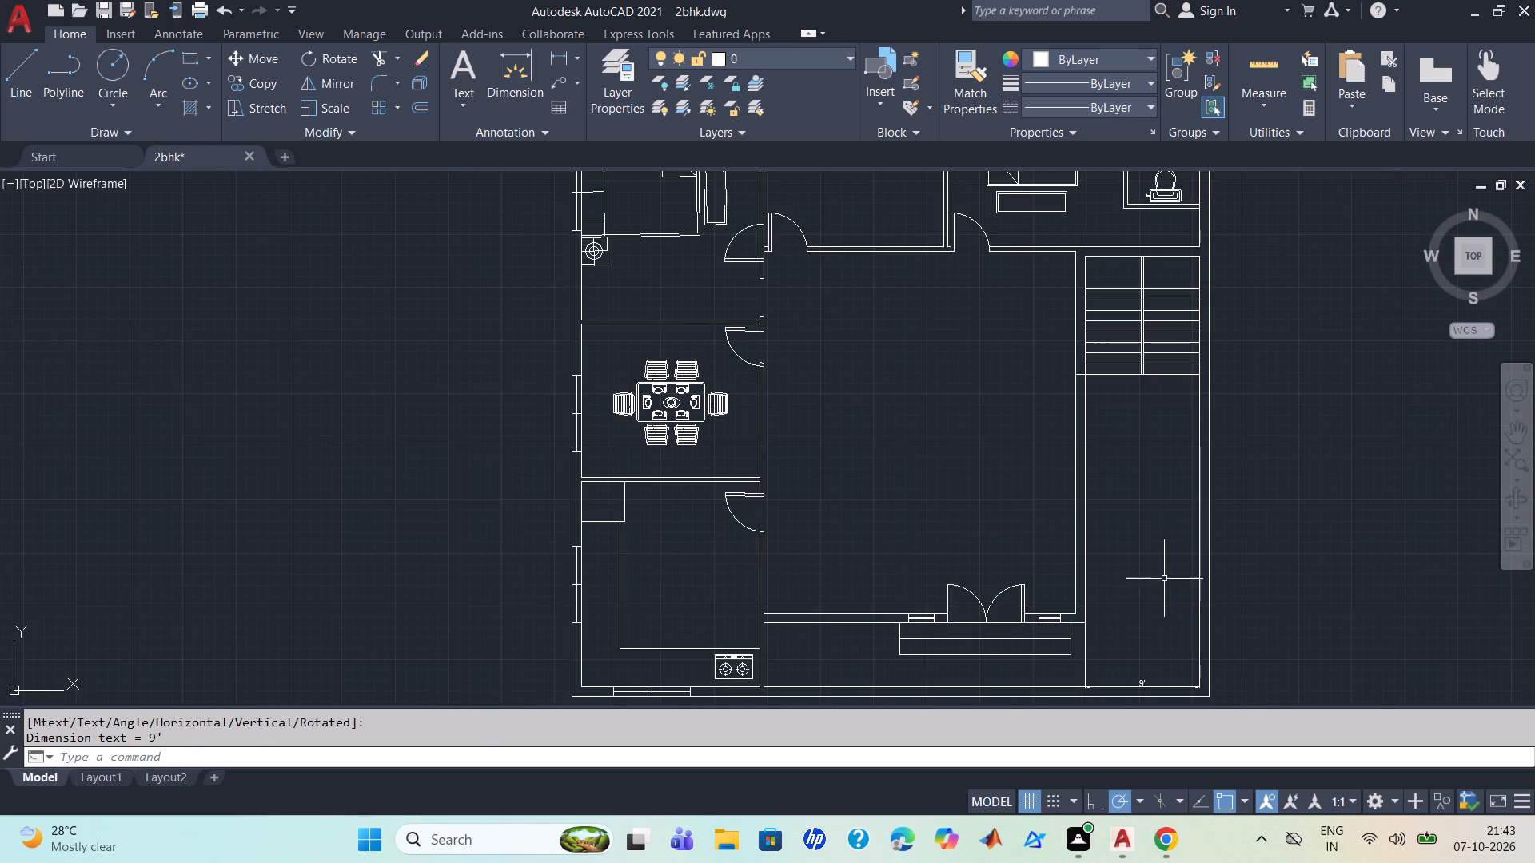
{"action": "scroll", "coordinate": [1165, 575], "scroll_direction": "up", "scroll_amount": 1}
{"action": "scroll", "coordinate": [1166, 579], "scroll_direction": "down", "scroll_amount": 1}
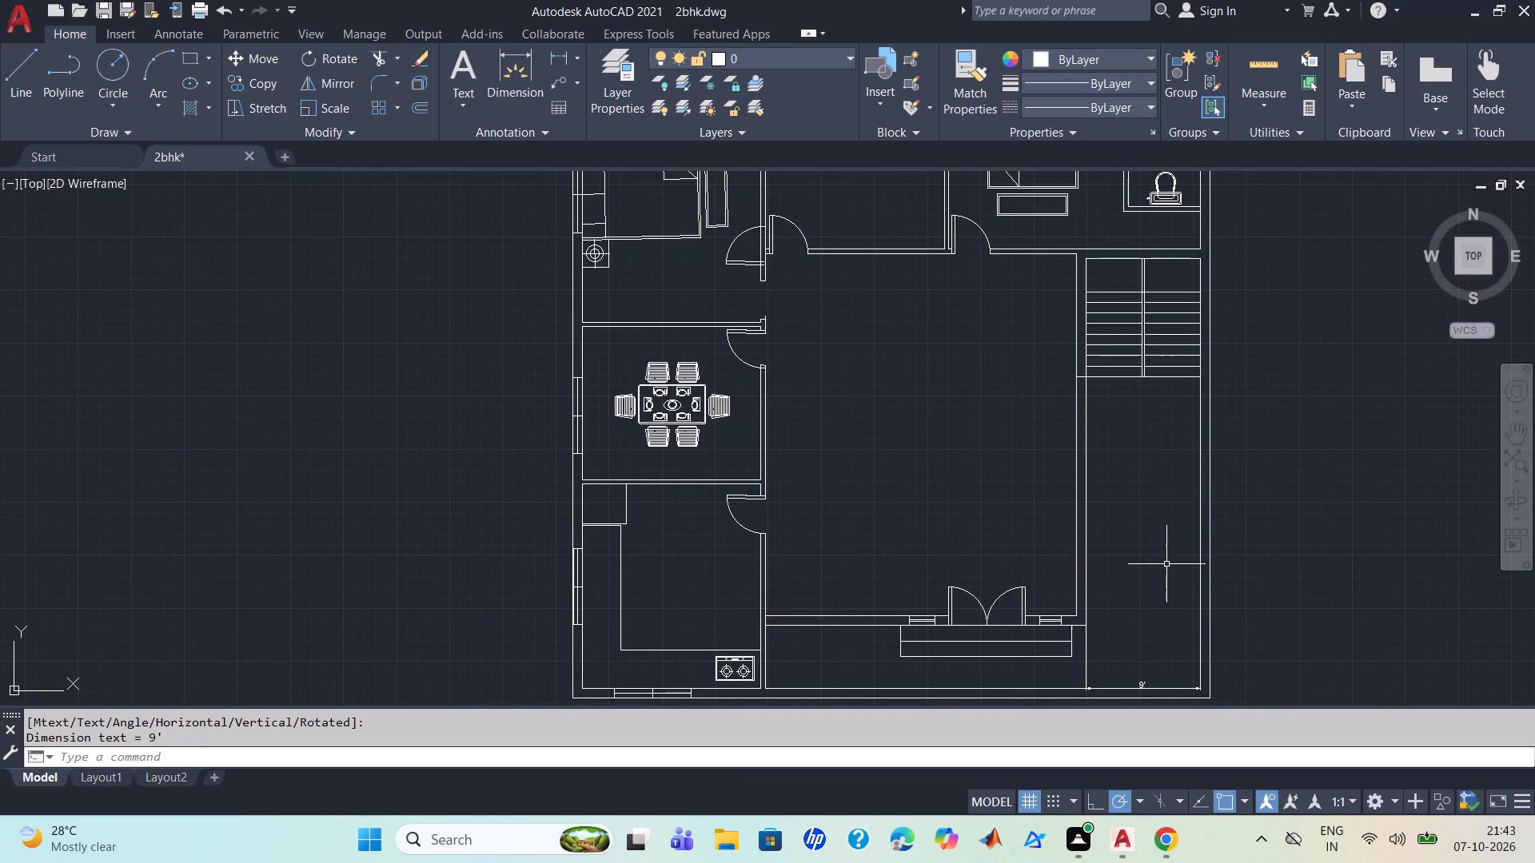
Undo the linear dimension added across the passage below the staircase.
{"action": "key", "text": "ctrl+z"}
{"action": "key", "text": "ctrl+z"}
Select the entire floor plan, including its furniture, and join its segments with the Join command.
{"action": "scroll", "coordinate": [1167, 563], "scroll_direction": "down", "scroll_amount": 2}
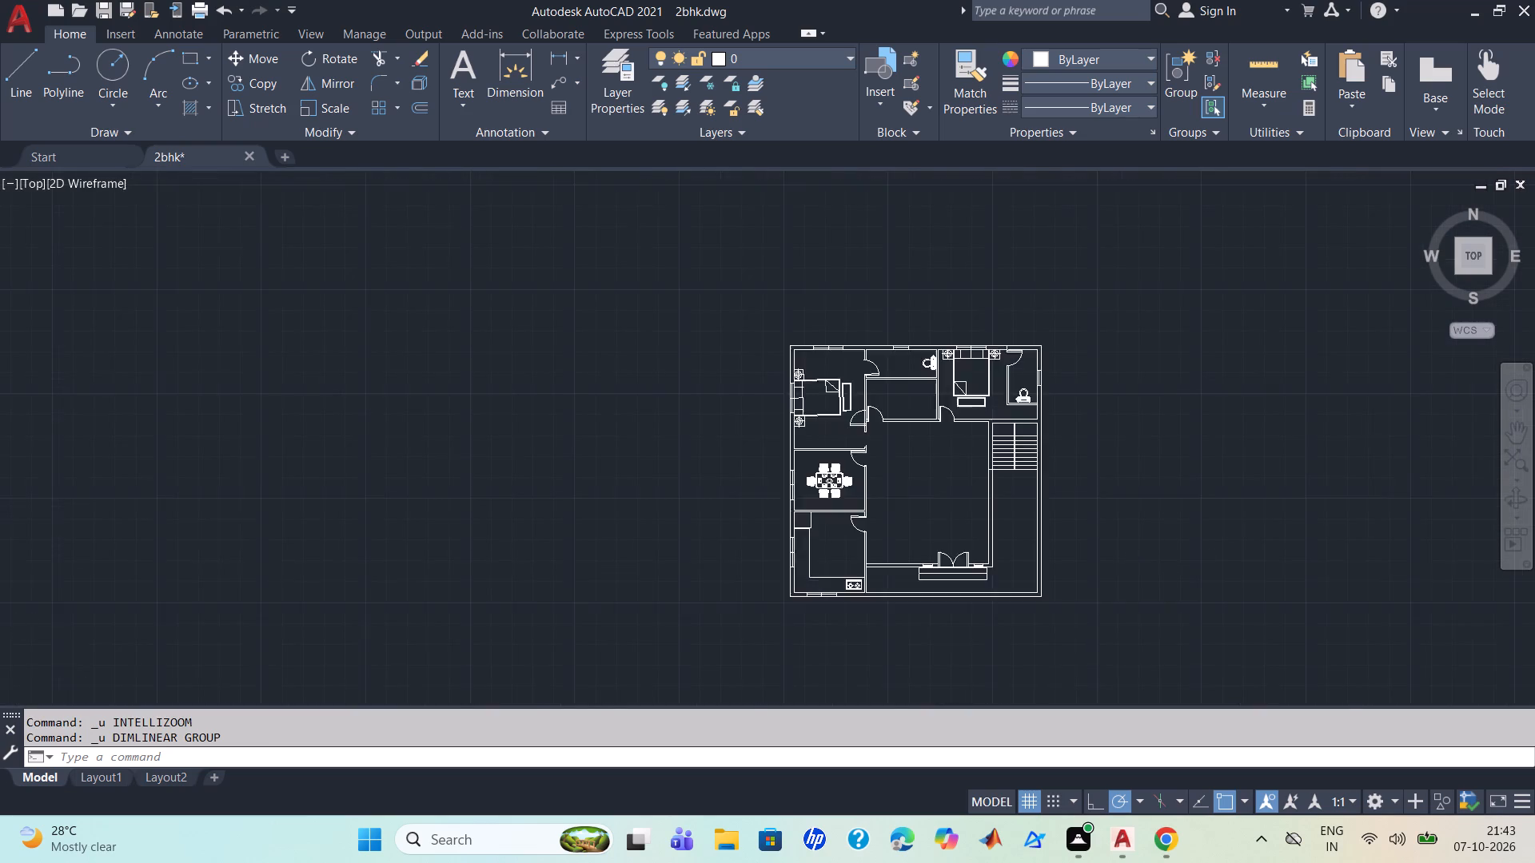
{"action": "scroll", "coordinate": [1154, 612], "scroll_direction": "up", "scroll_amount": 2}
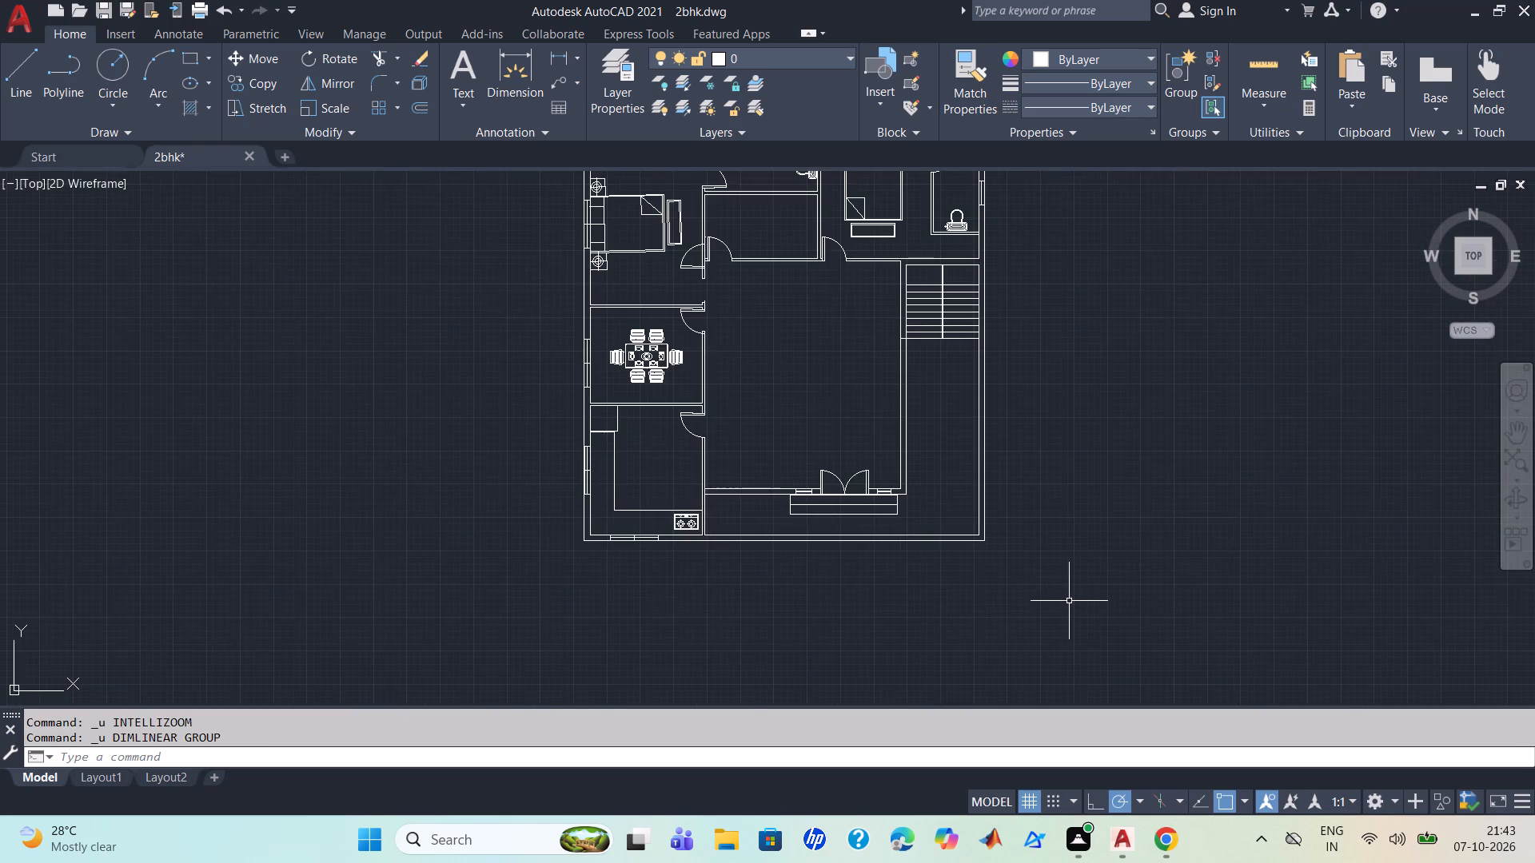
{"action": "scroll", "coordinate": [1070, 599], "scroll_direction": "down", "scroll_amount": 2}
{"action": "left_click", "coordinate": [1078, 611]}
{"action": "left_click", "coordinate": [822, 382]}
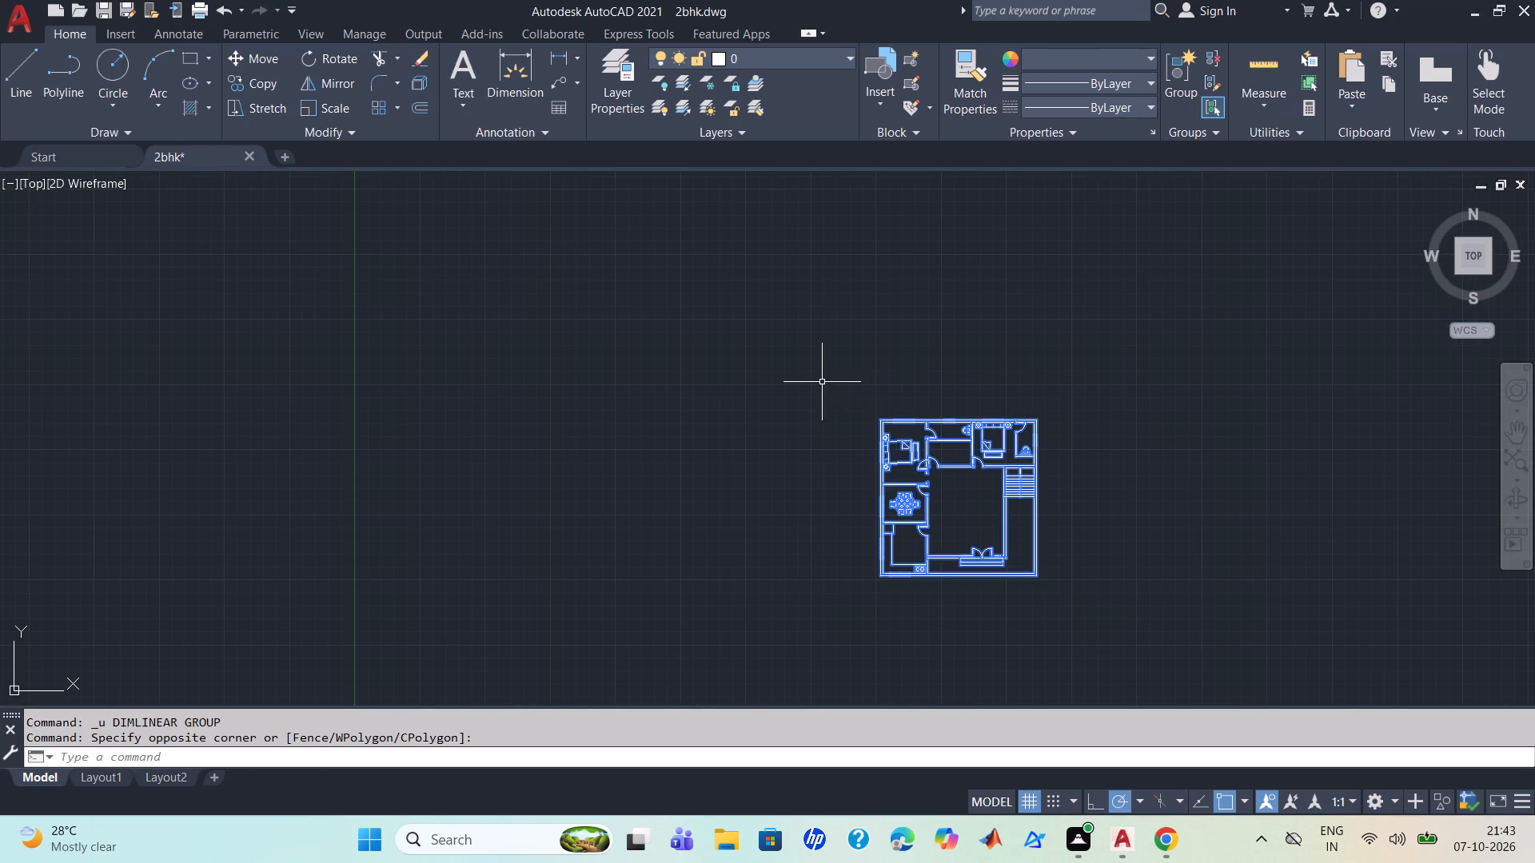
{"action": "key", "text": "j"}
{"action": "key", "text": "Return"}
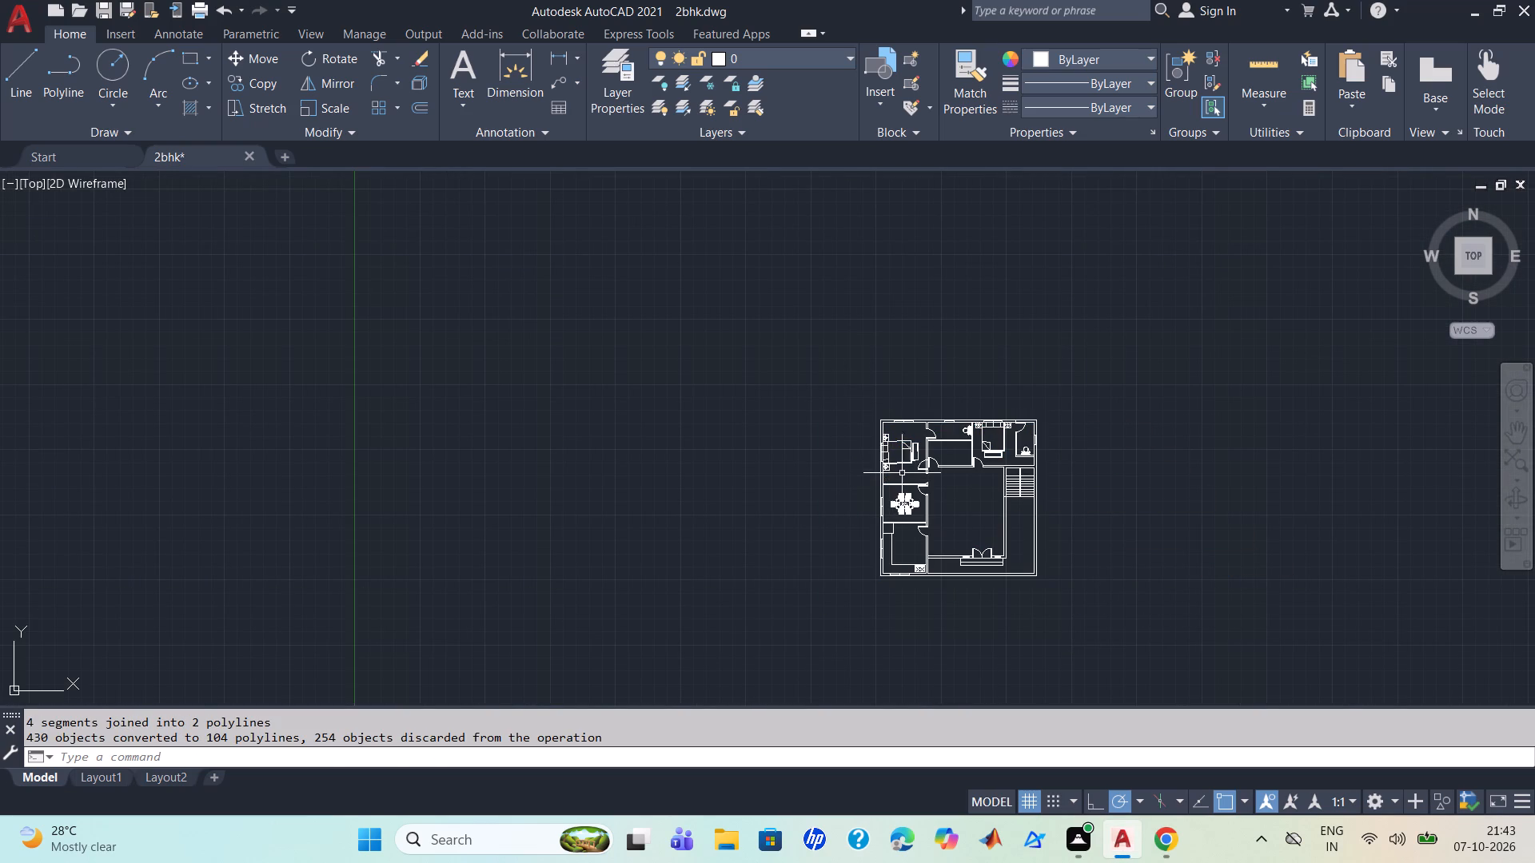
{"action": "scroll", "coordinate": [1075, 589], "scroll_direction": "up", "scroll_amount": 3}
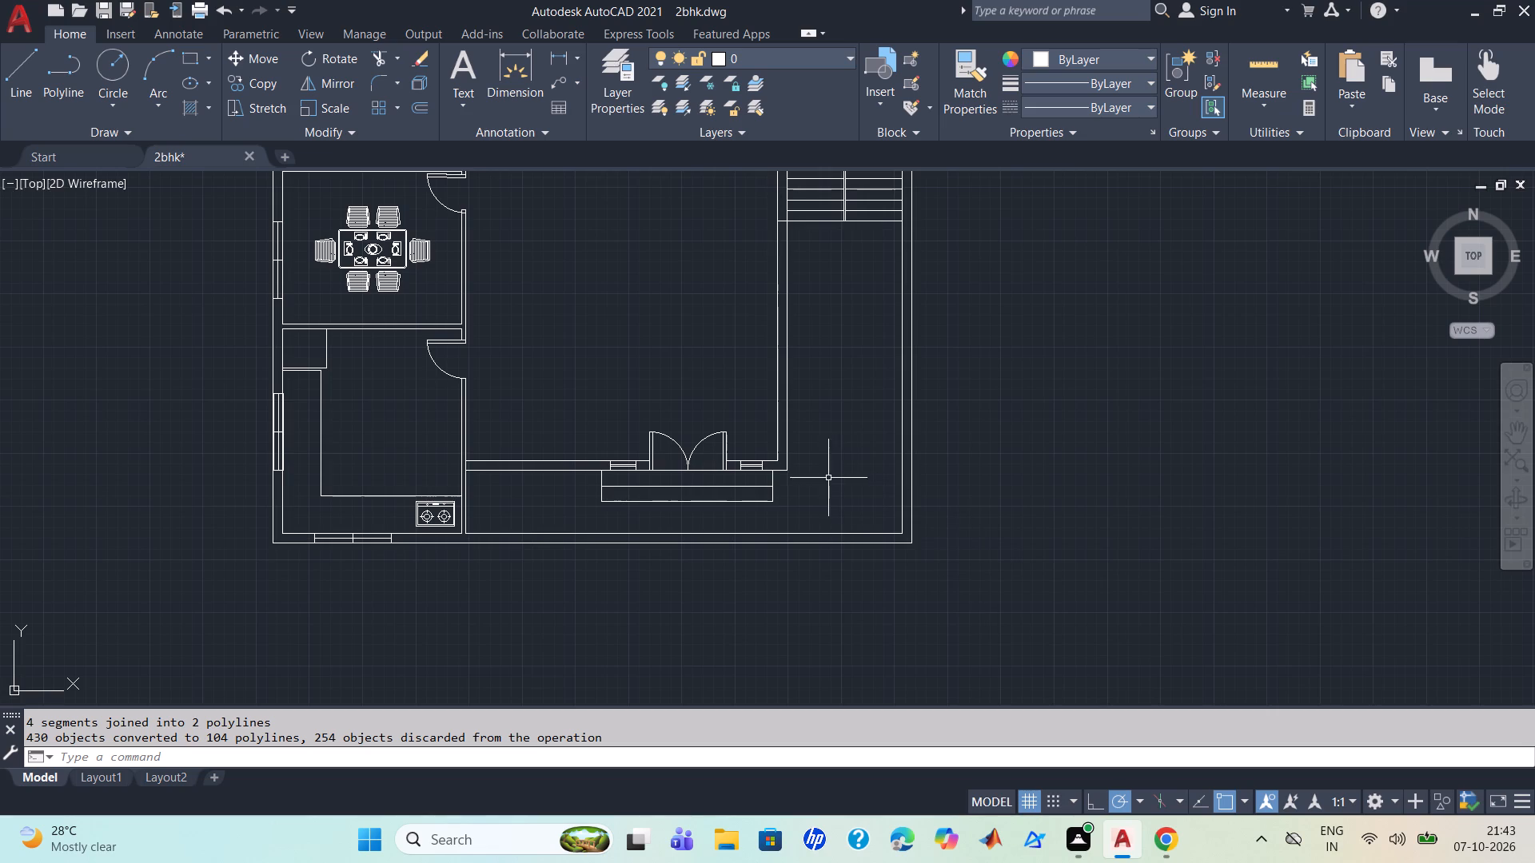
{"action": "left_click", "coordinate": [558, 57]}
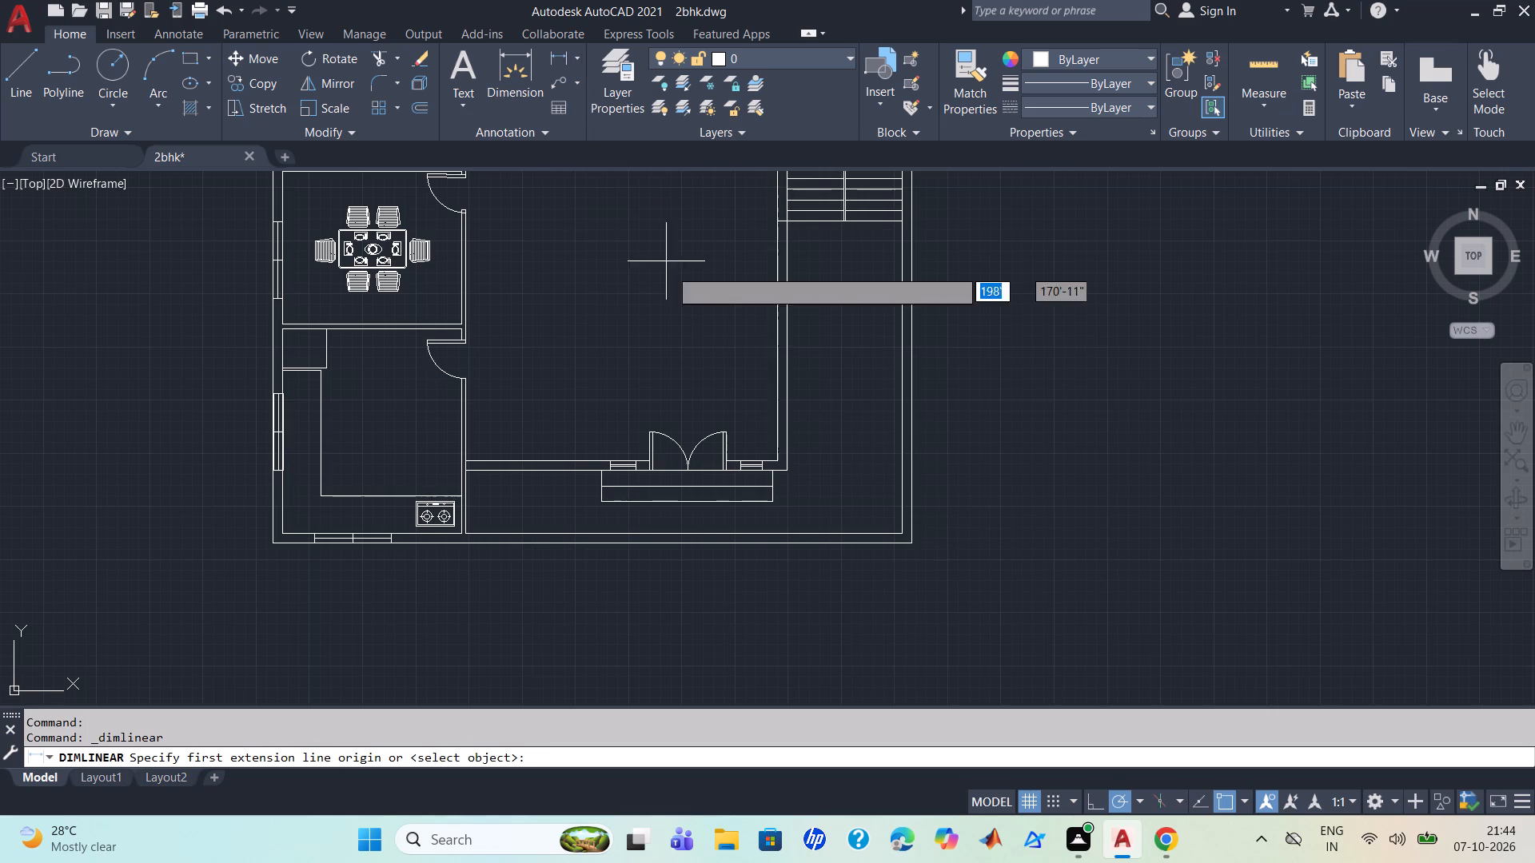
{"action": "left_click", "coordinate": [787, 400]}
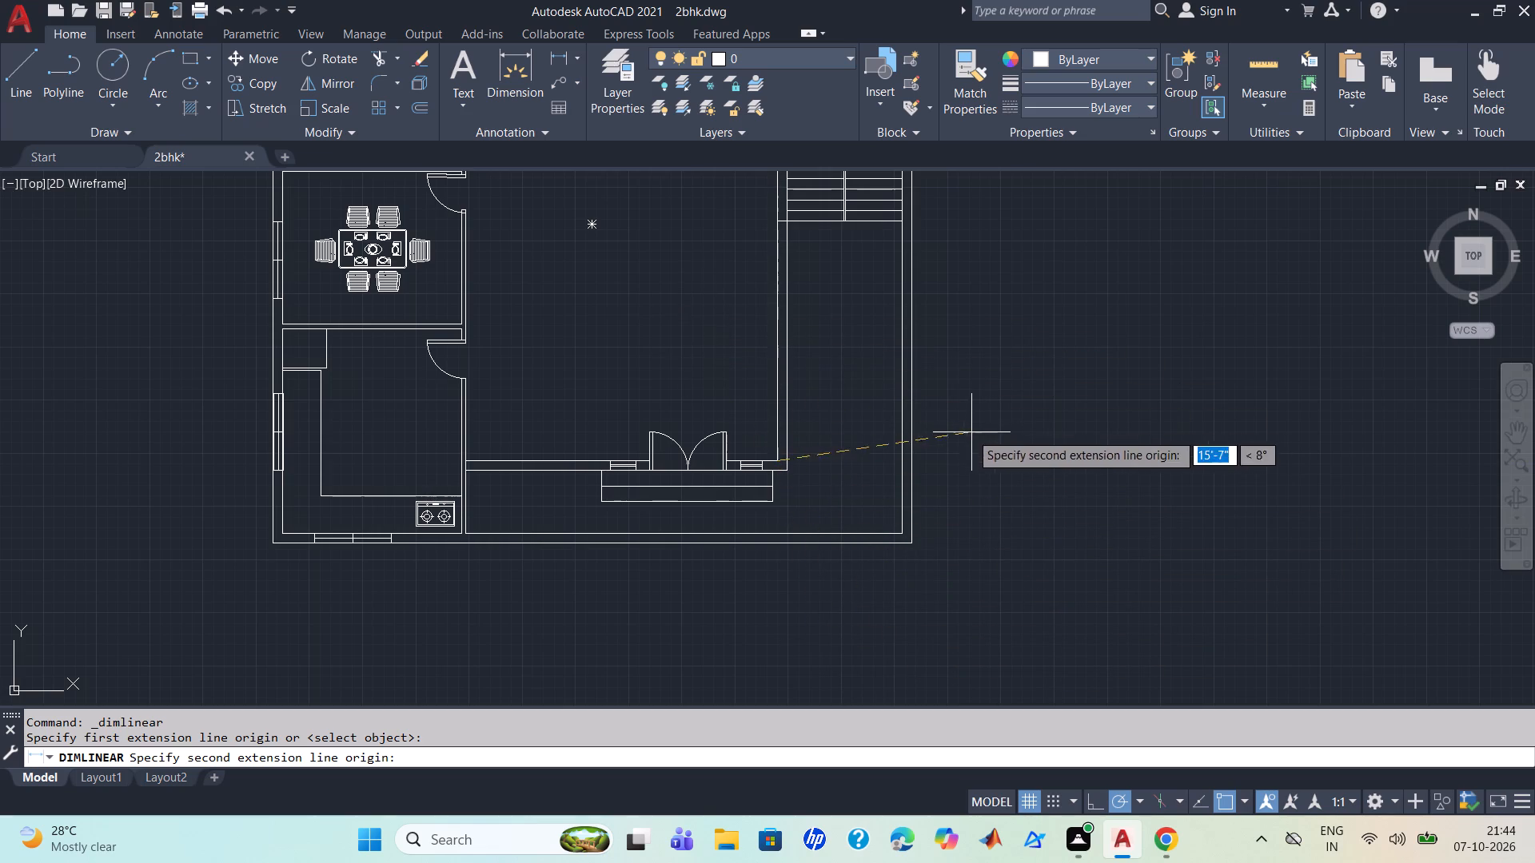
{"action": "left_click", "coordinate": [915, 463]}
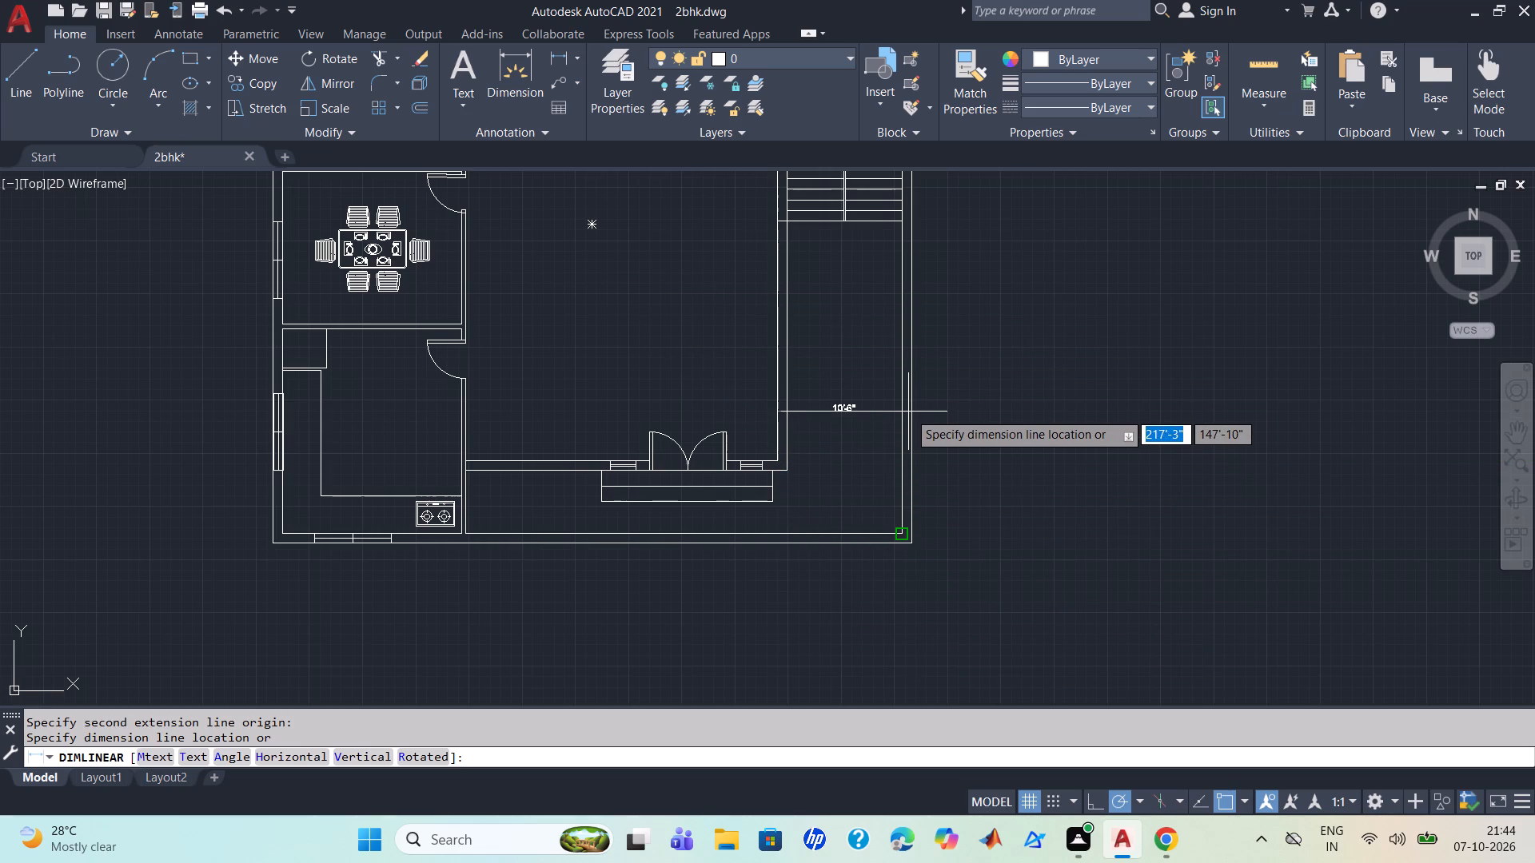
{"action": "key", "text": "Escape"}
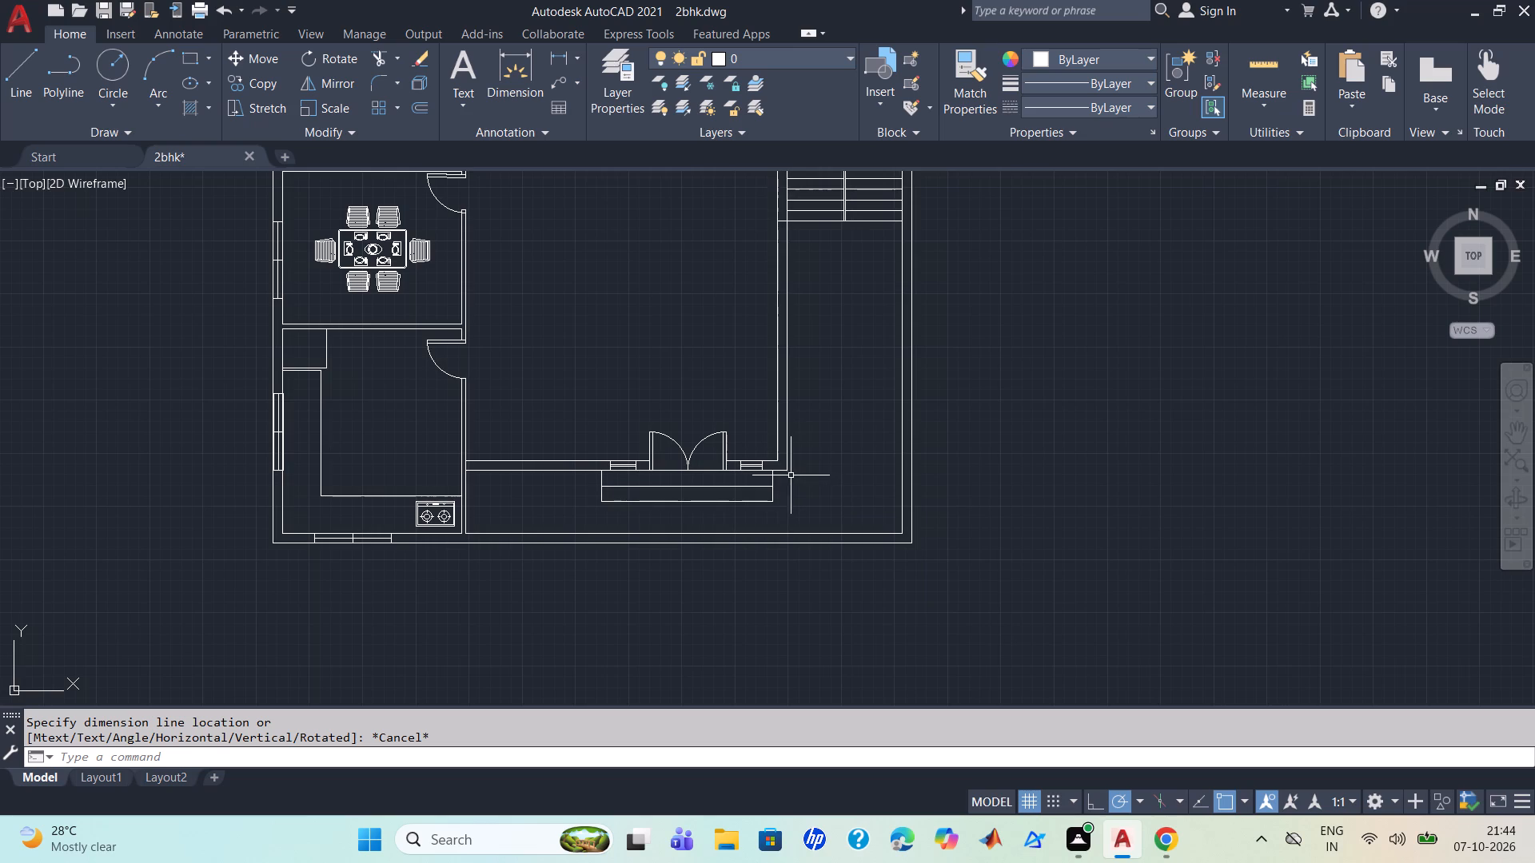
Select the entire floor plan with its furniture and explode it into individual objects.
{"action": "scroll", "coordinate": [1018, 606], "scroll_direction": "down", "scroll_amount": 3}
{"action": "left_click", "coordinate": [1022, 618]}
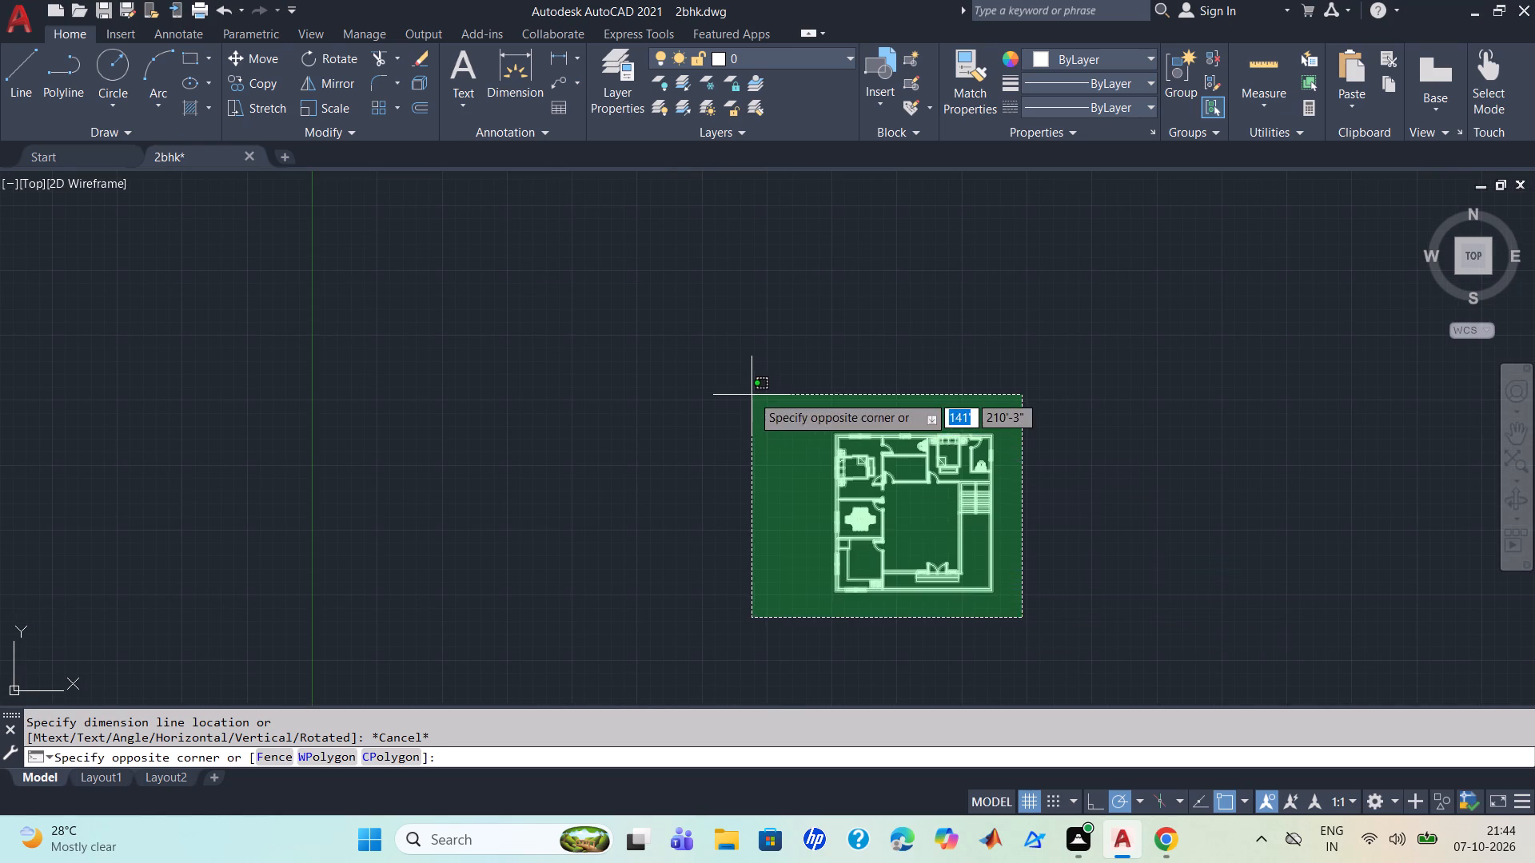
{"action": "left_click", "coordinate": [752, 395]}
{"action": "key", "text": "x"}
{"action": "key", "text": "Return"}
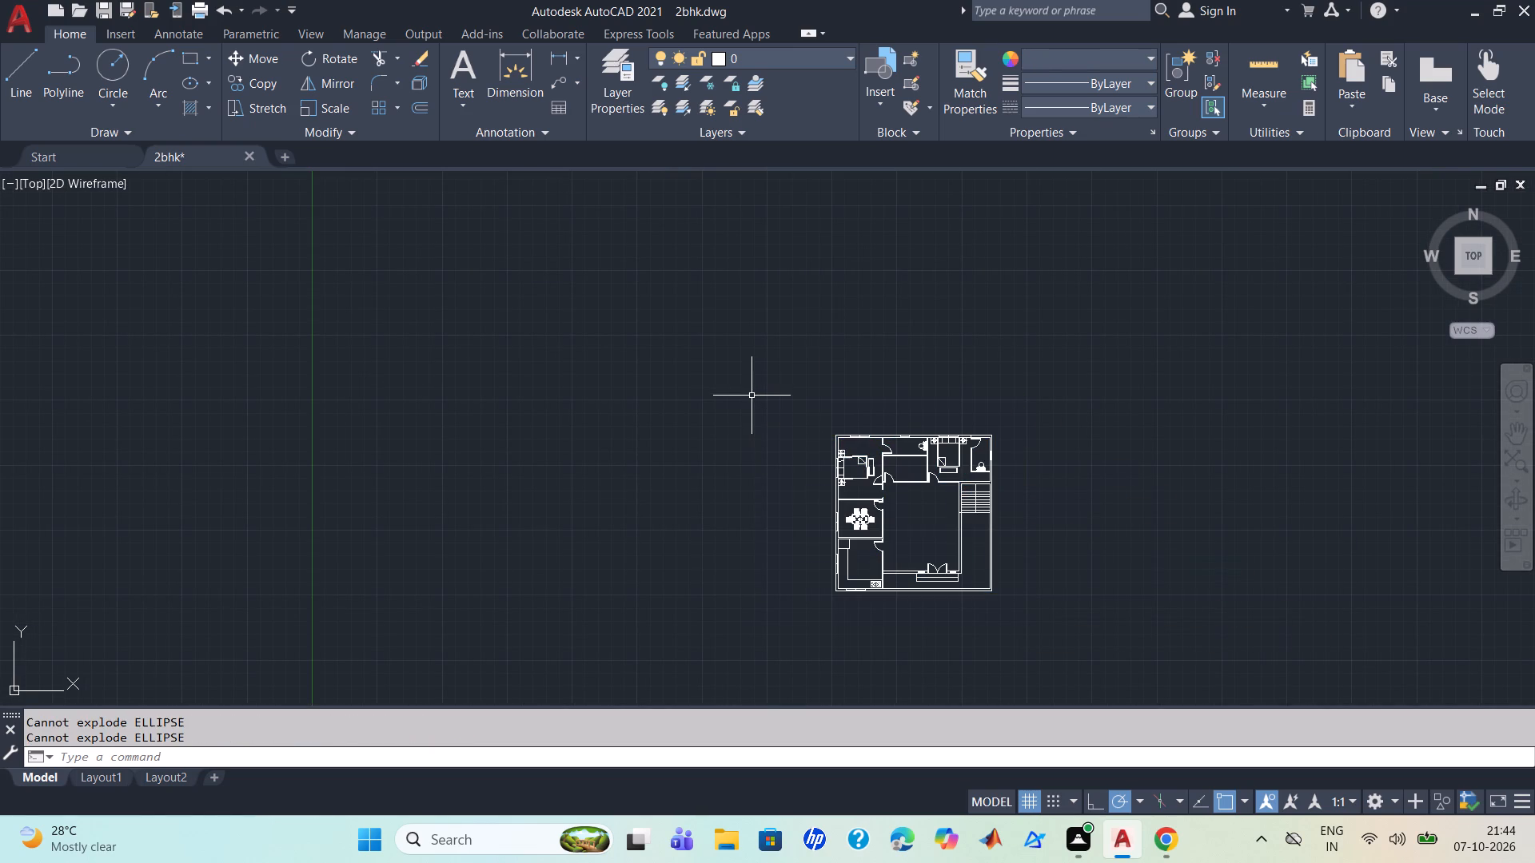
Add a horizontal linear dimension across the passage below the staircase, from the hall's outer wall face to the boundary wall's inner face.
{"action": "scroll", "coordinate": [1043, 539], "scroll_direction": "up", "scroll_amount": 1}
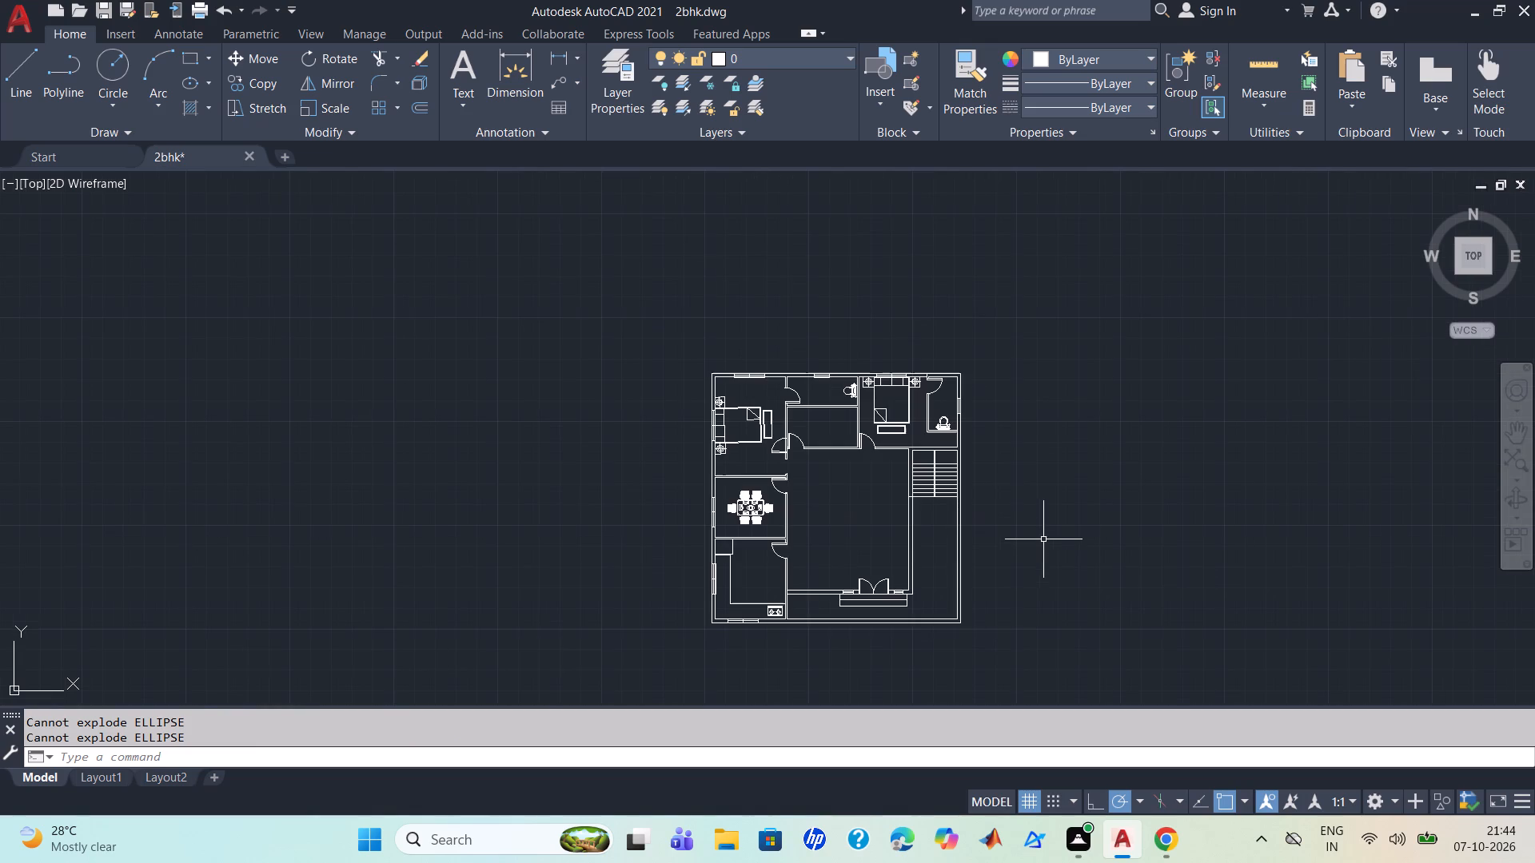
{"action": "scroll", "coordinate": [1043, 539], "scroll_direction": "up", "scroll_amount": 2}
{"action": "middle_click_drag", "start_coordinate": [1015, 560], "coordinate": [991, 338]}
{"action": "scroll", "coordinate": [991, 338], "scroll_direction": "down", "scroll_amount": 1}
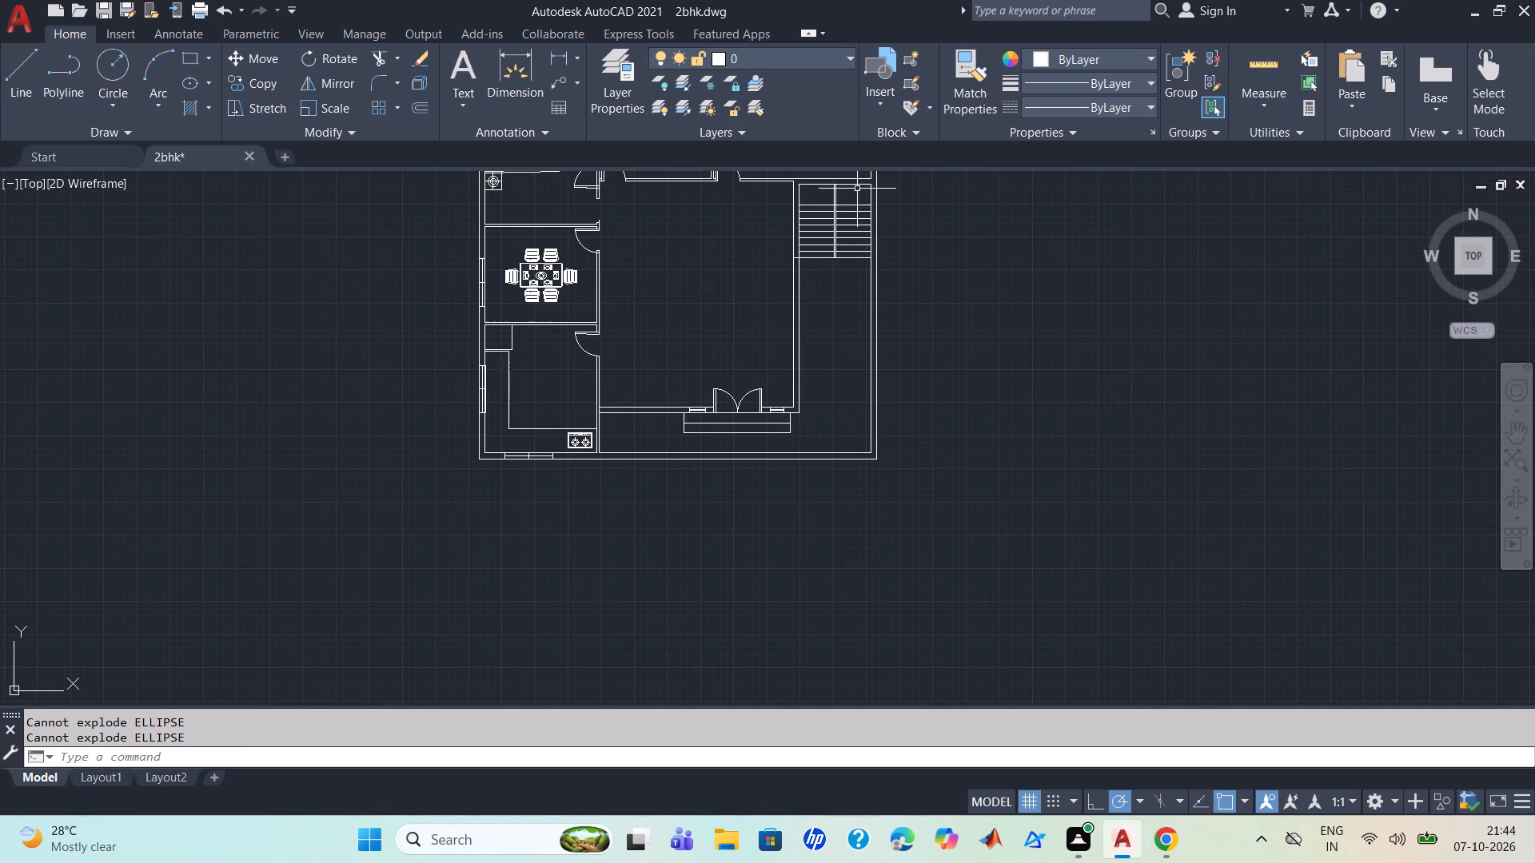
{"action": "left_click", "coordinate": [559, 60]}
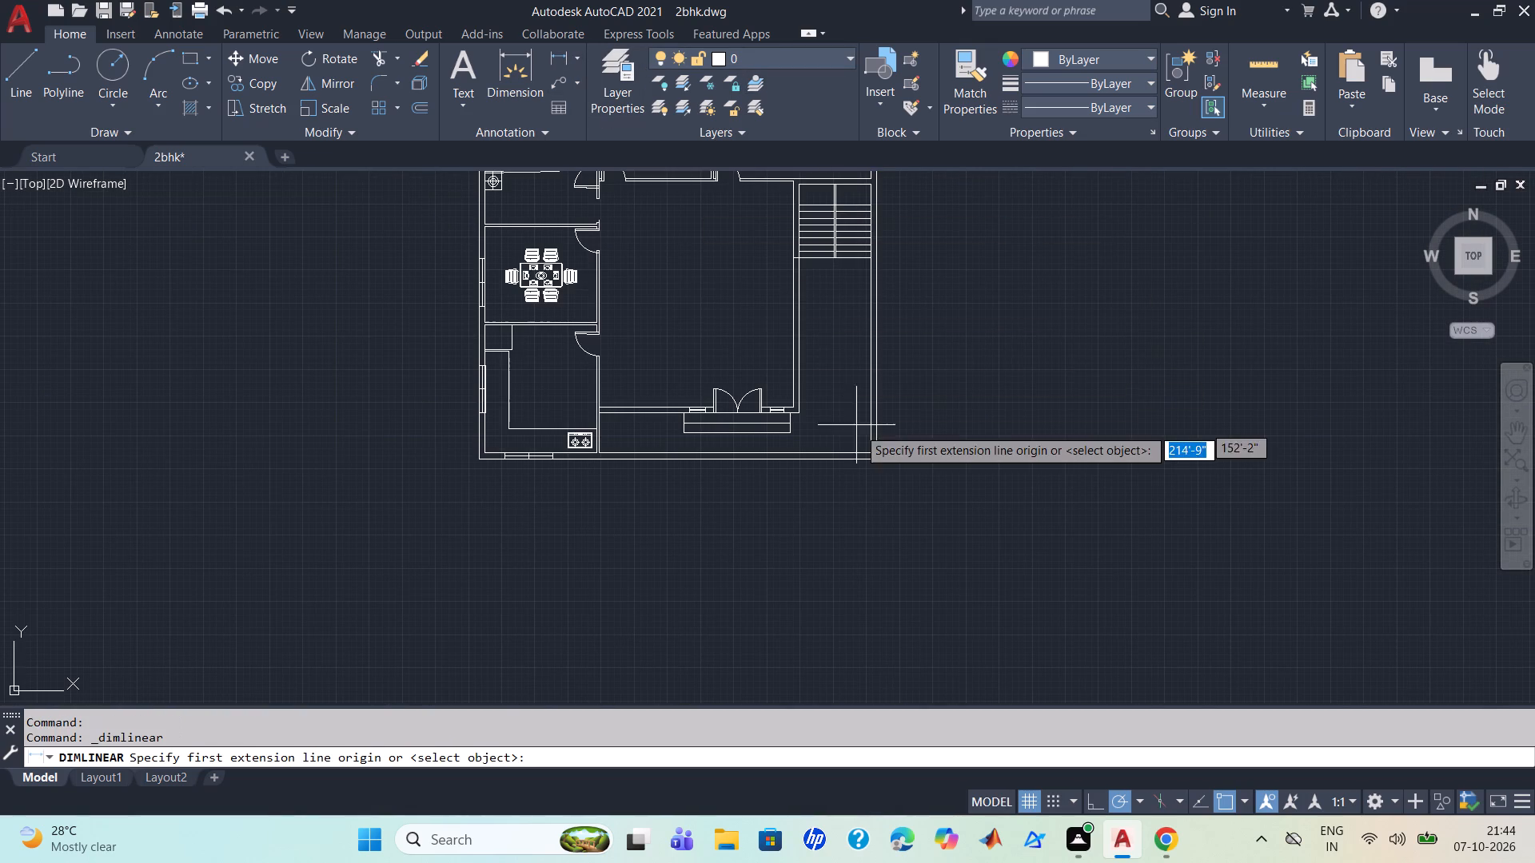
{"action": "scroll", "coordinate": [865, 439], "scroll_direction": "up", "scroll_amount": 2}
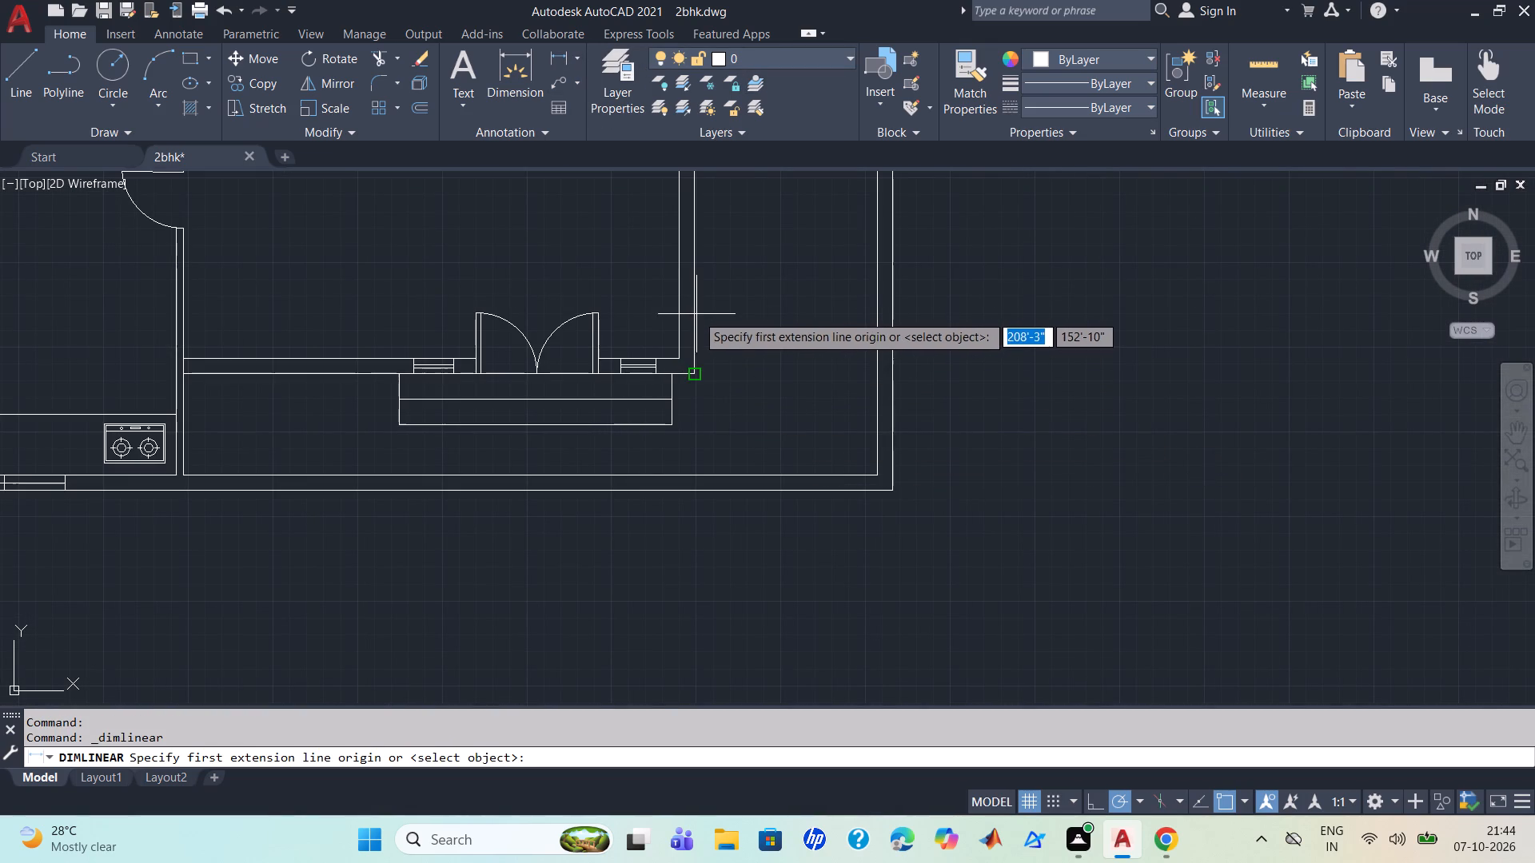
{"action": "left_click", "coordinate": [695, 316]}
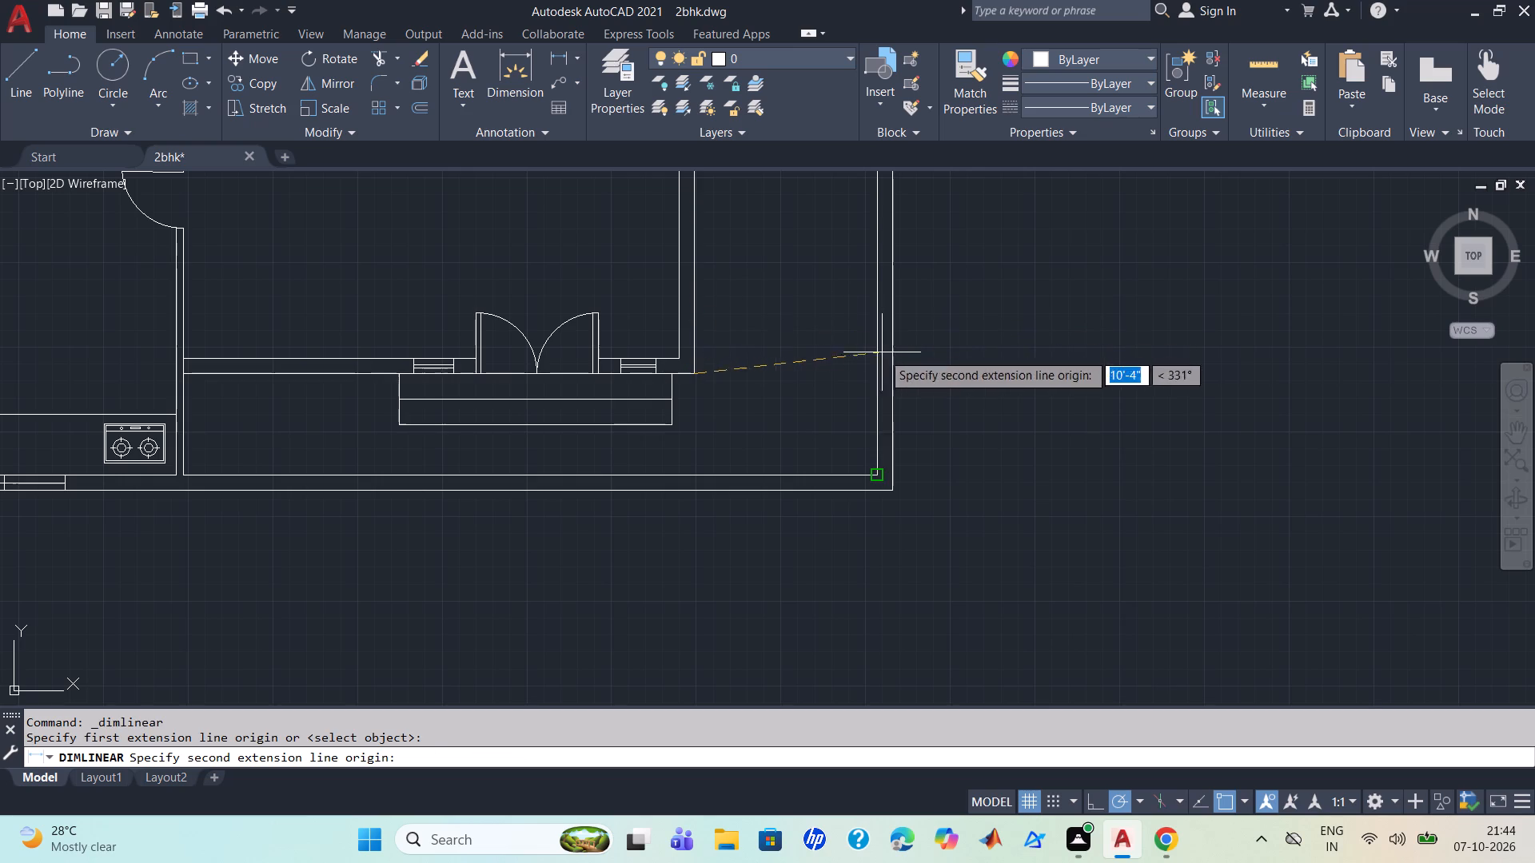
{"action": "left_click", "coordinate": [875, 372]}
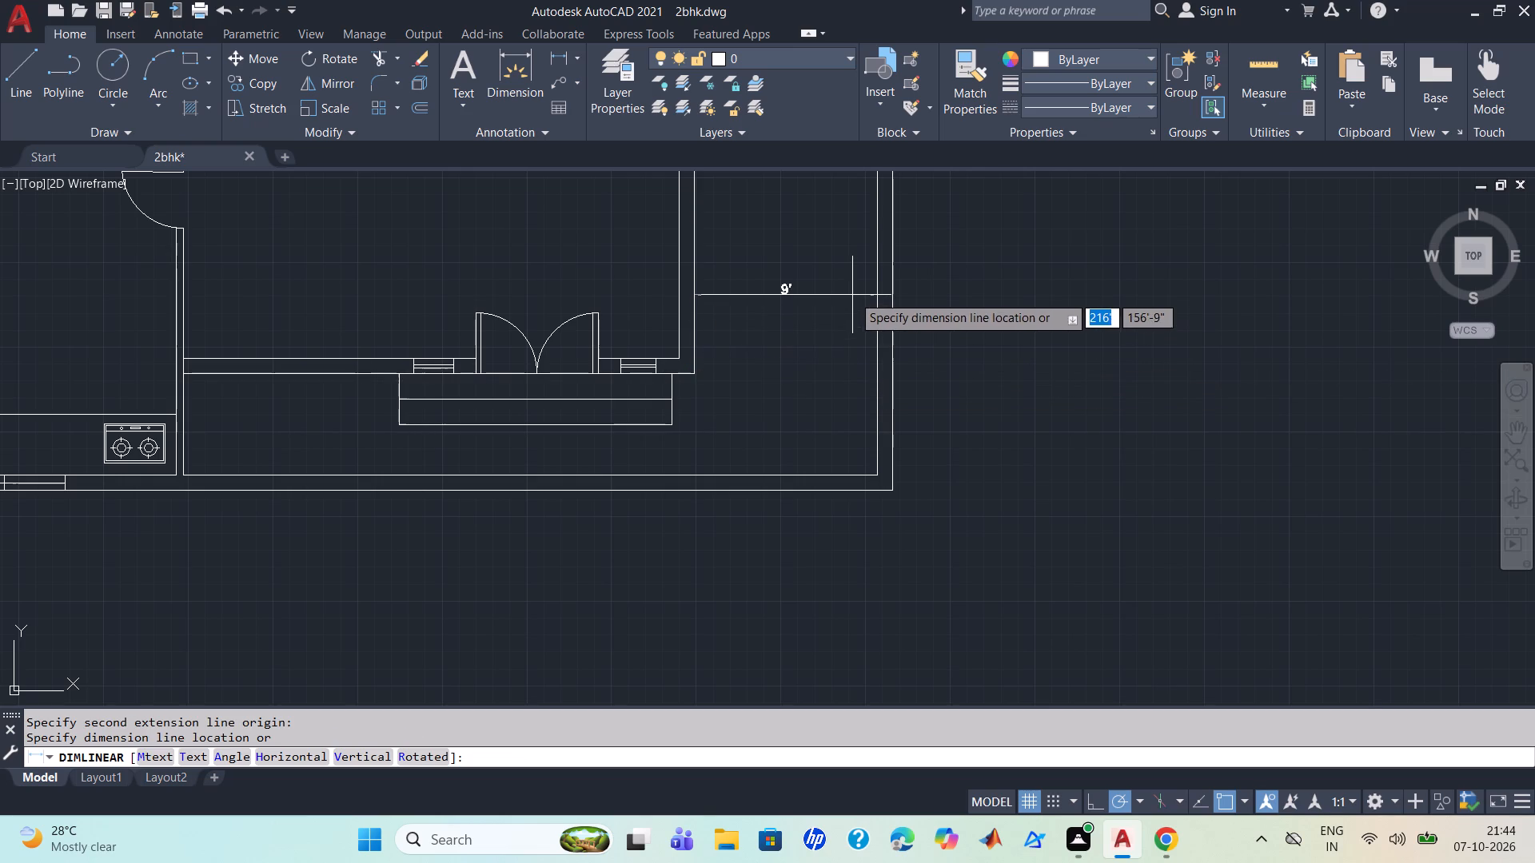
{"action": "left_click", "coordinate": [852, 294]}
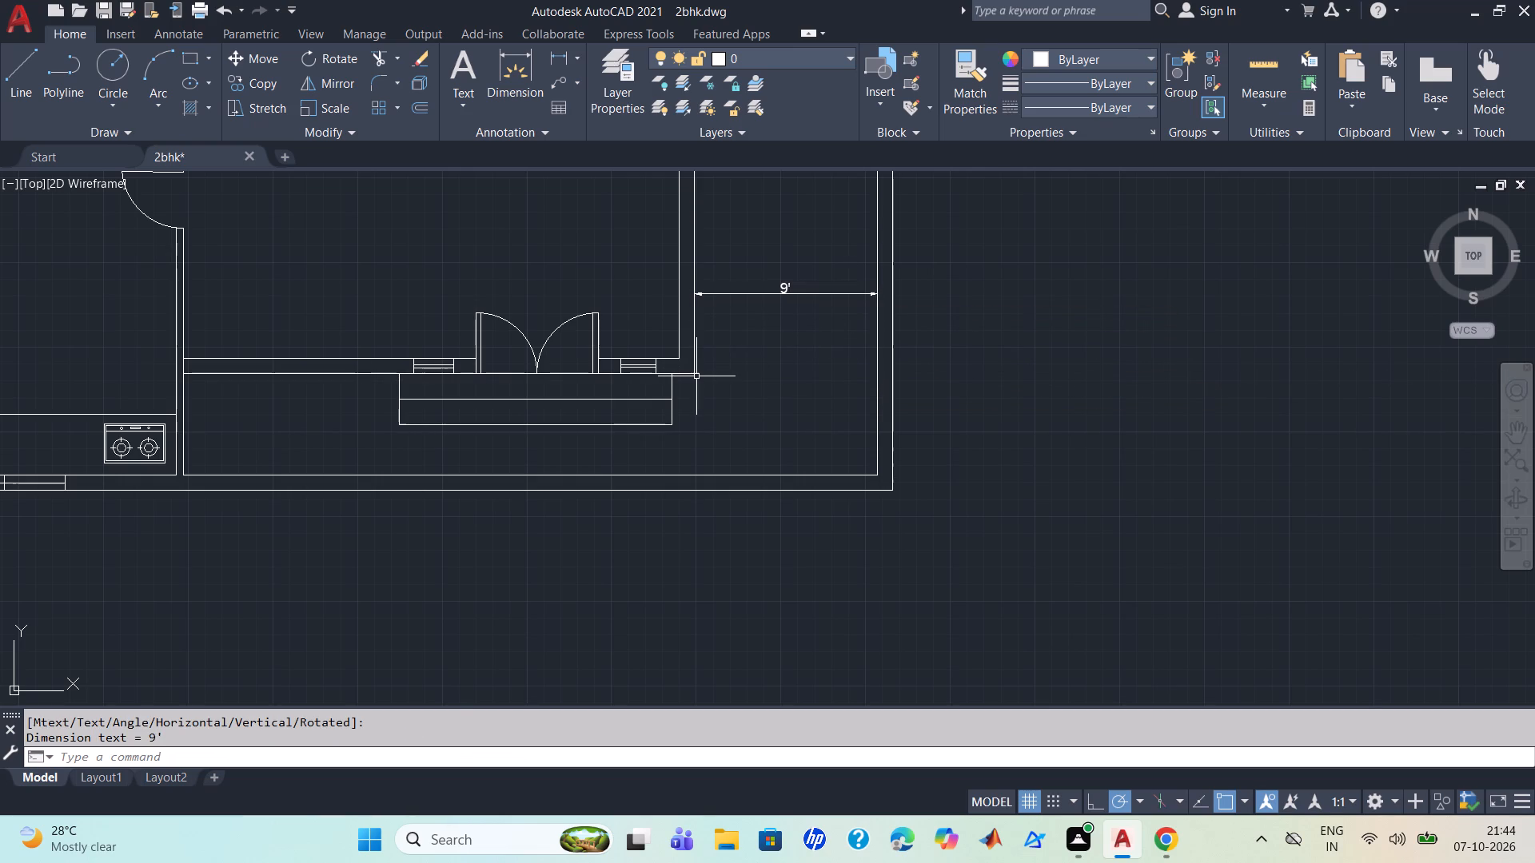
Add a vertical linear dimension beside the entrance steps, from the hall's outer front corner to the front boundary wall's inner face.
{"action": "left_click", "coordinate": [553, 61]}
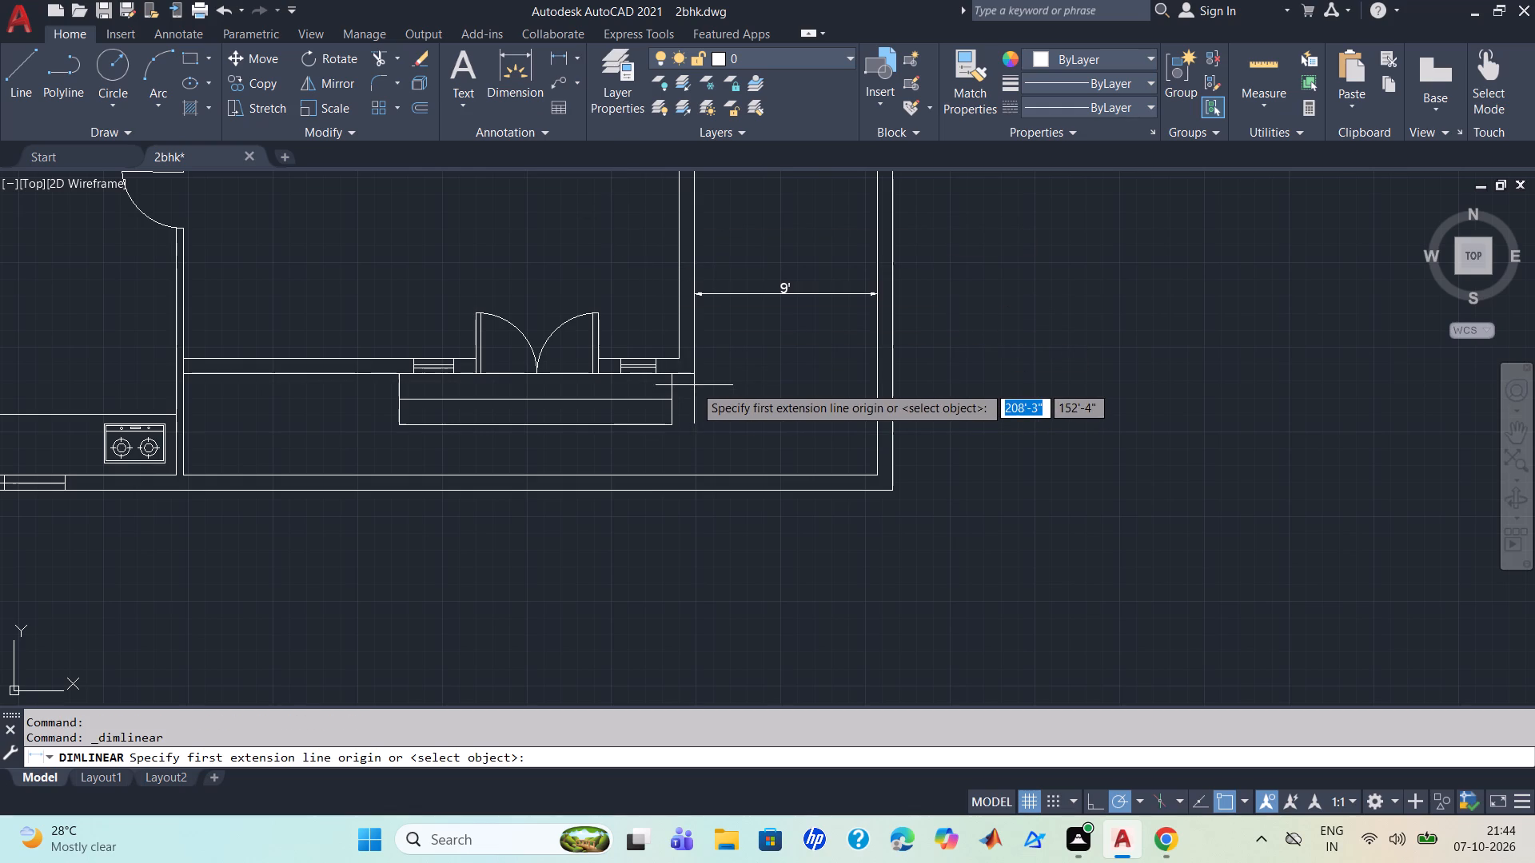
{"action": "left_click", "coordinate": [693, 376]}
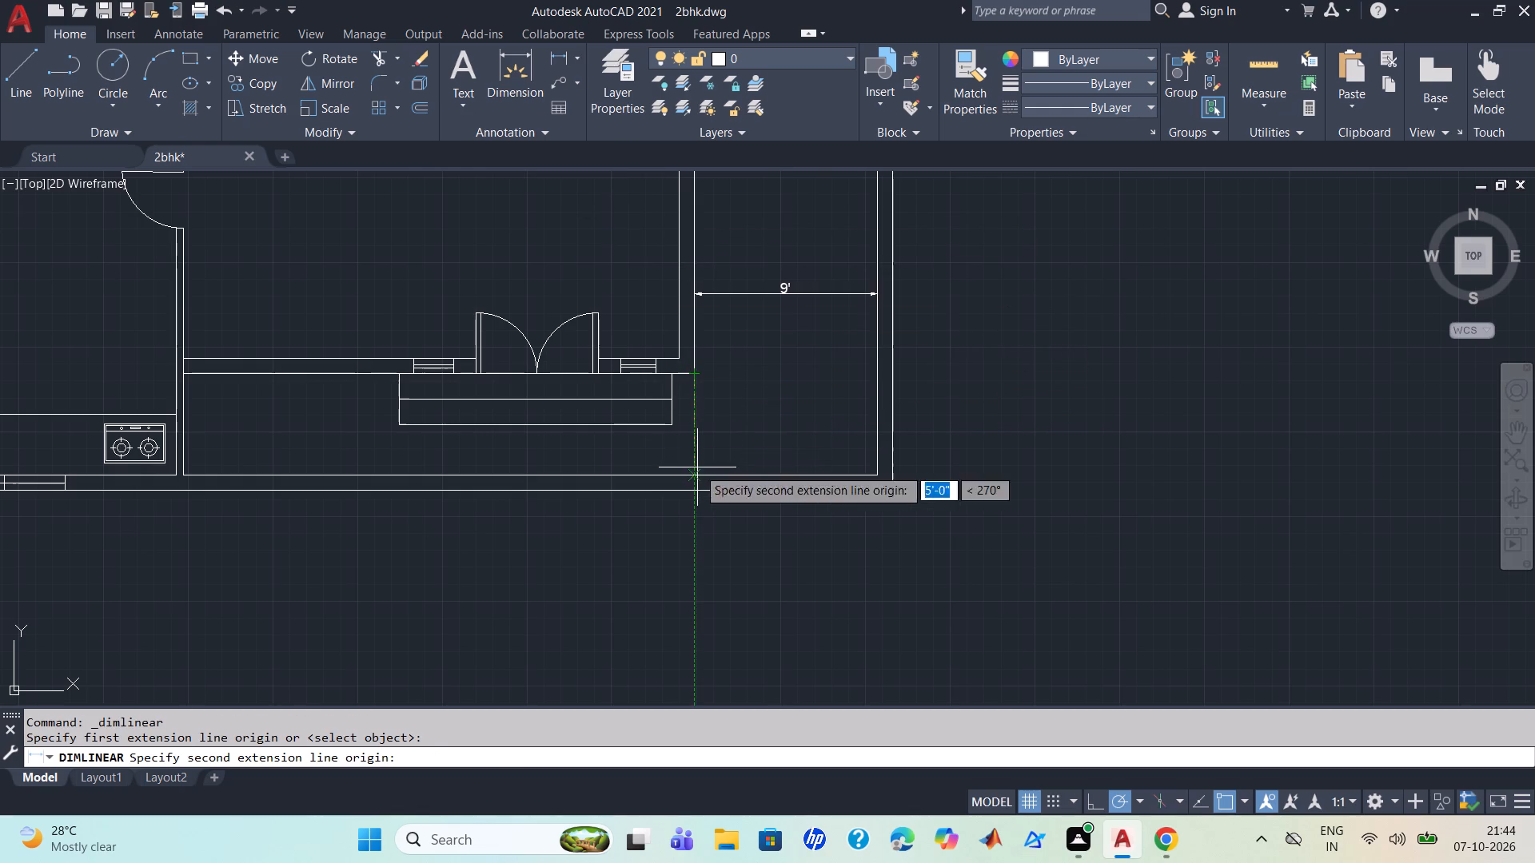
{"action": "left_click", "coordinate": [696, 471]}
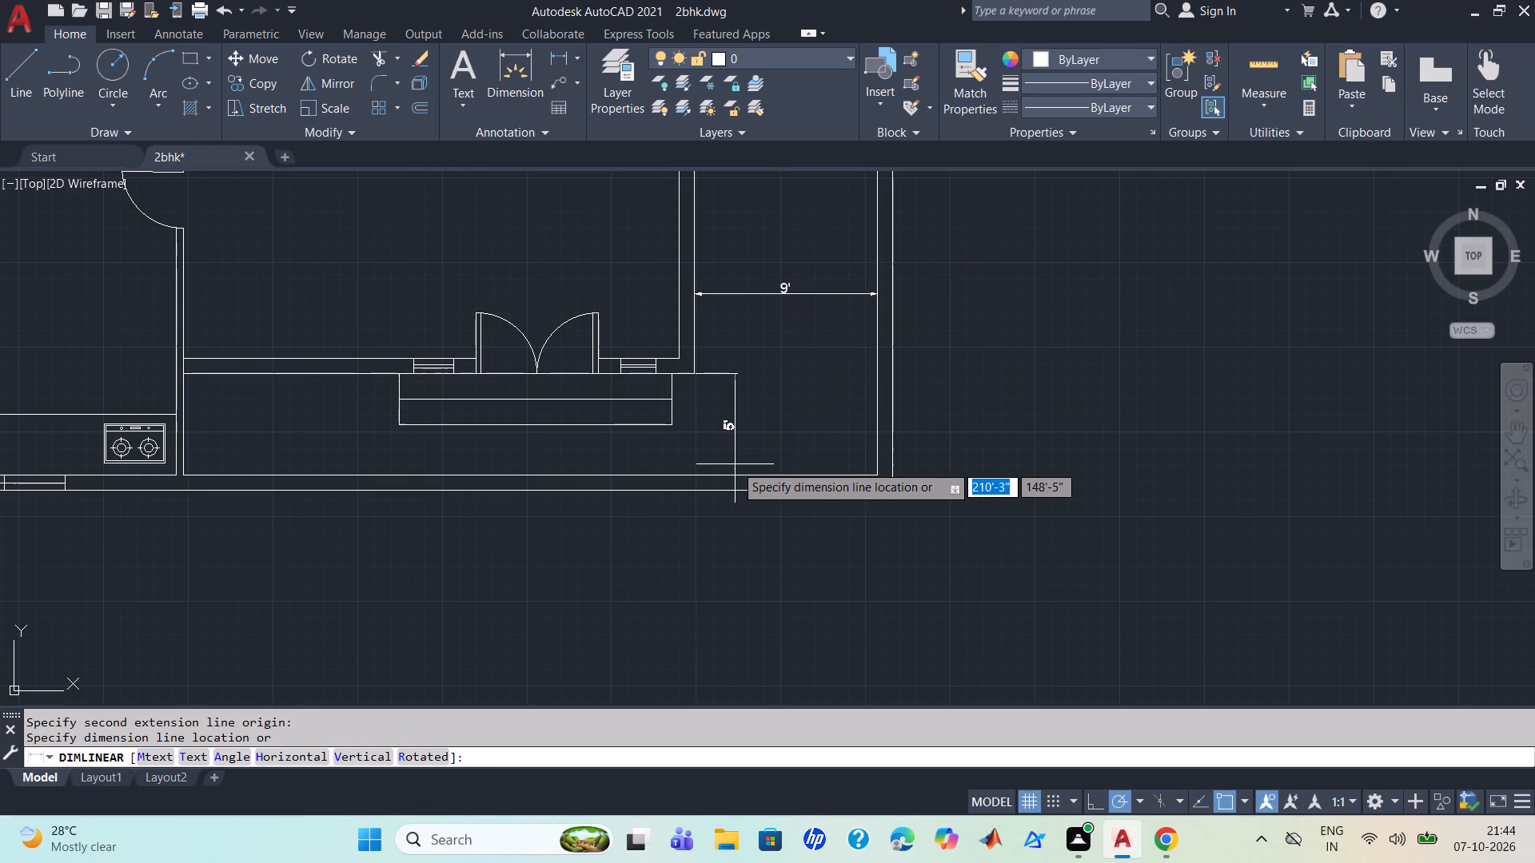
{"action": "left_click", "coordinate": [683, 458]}
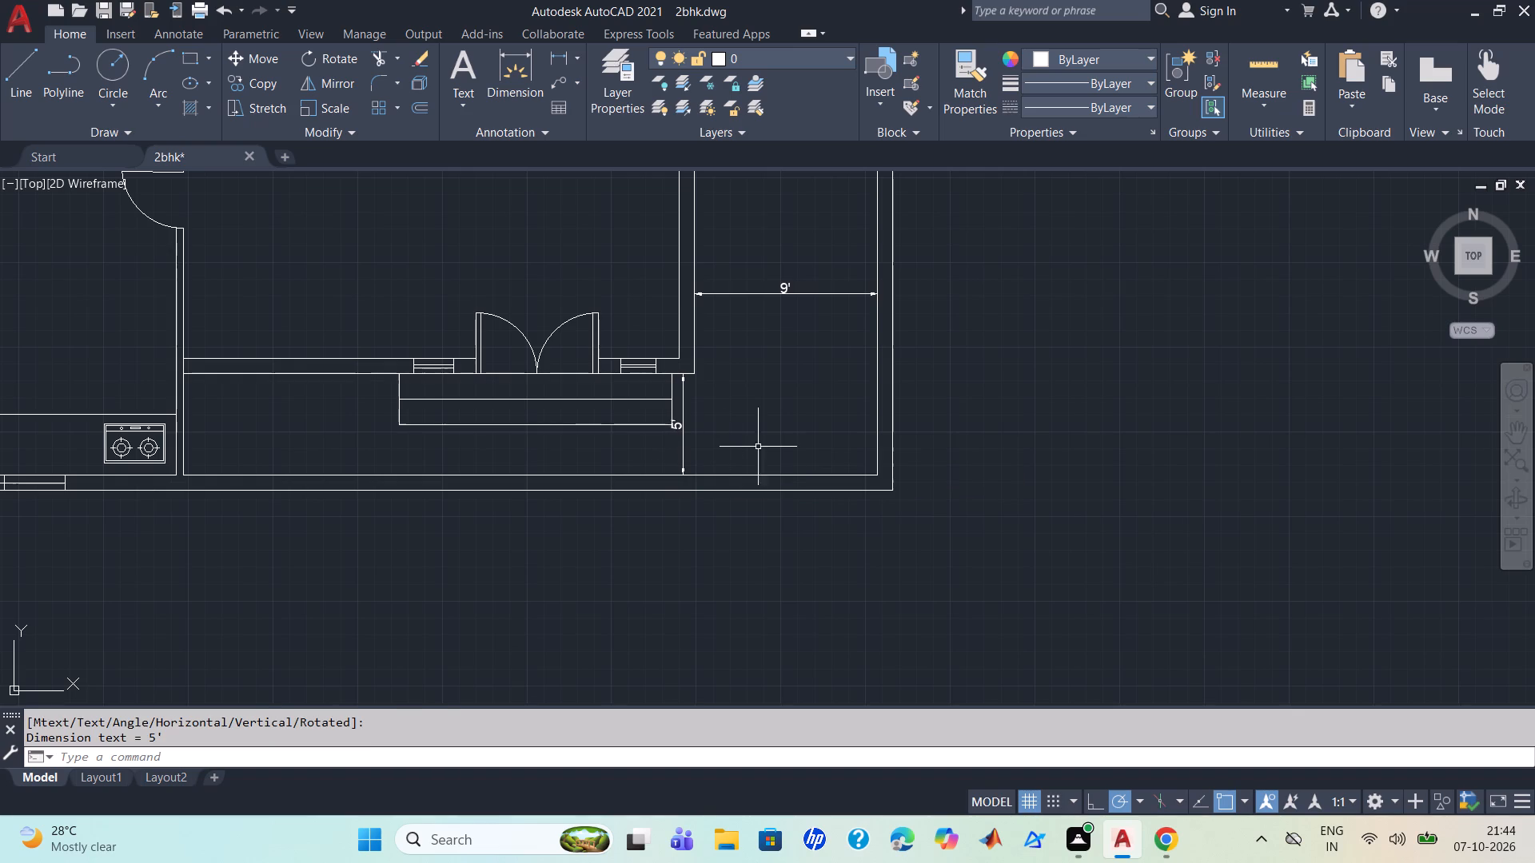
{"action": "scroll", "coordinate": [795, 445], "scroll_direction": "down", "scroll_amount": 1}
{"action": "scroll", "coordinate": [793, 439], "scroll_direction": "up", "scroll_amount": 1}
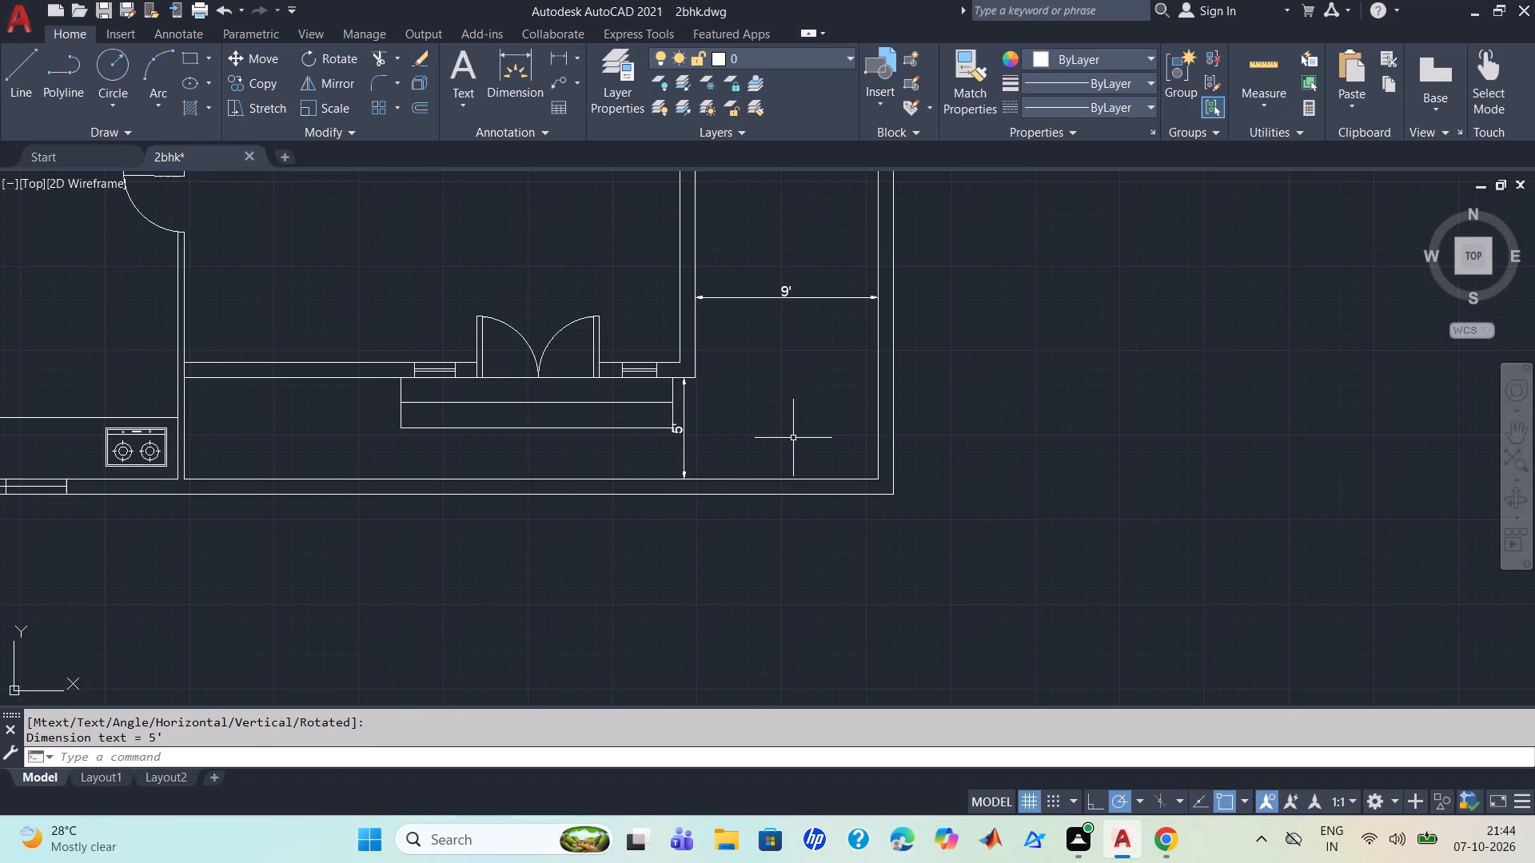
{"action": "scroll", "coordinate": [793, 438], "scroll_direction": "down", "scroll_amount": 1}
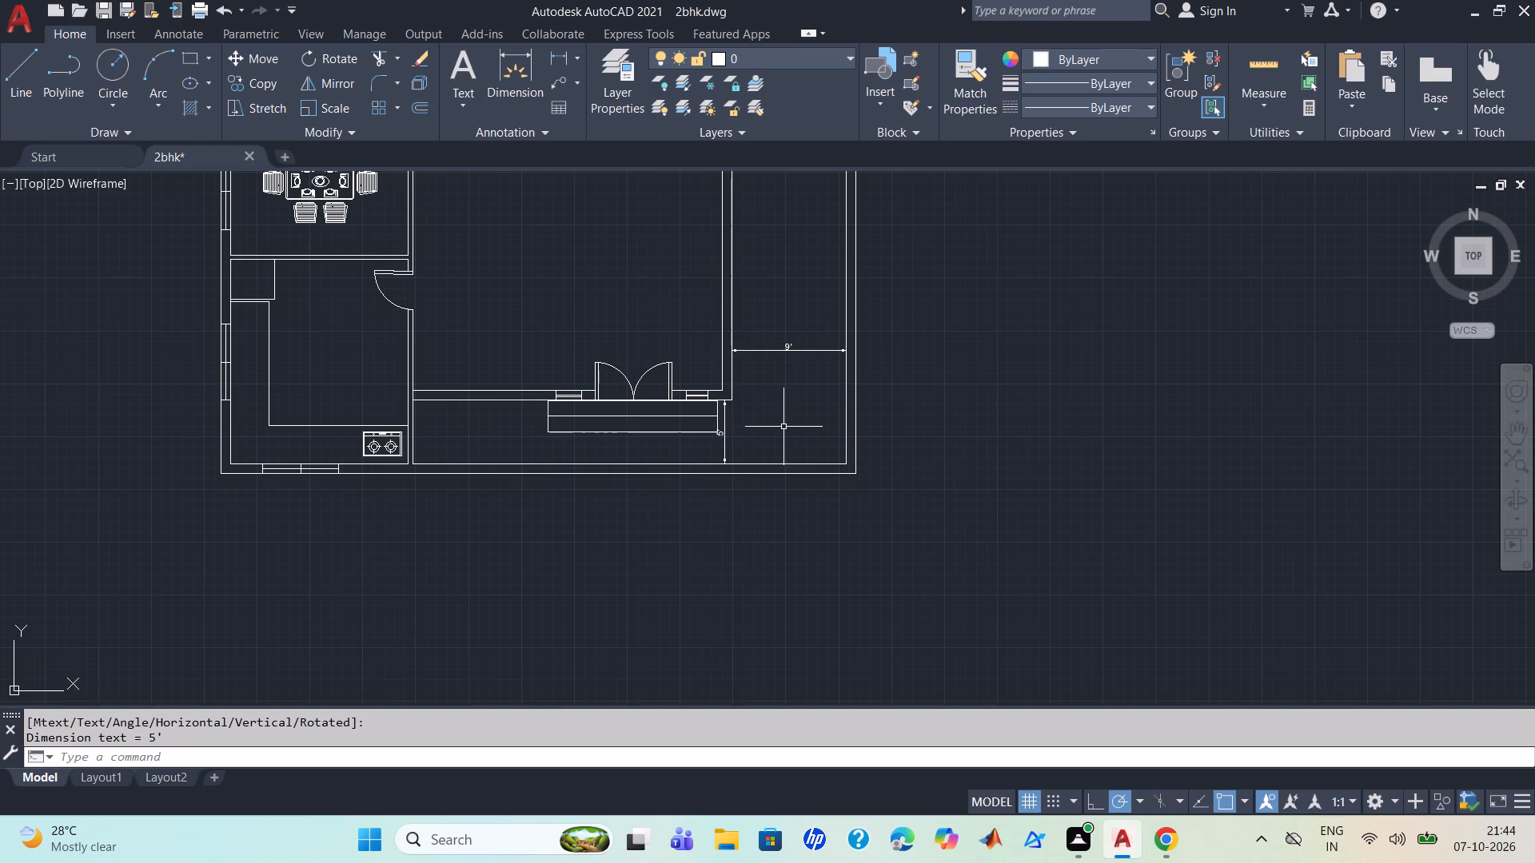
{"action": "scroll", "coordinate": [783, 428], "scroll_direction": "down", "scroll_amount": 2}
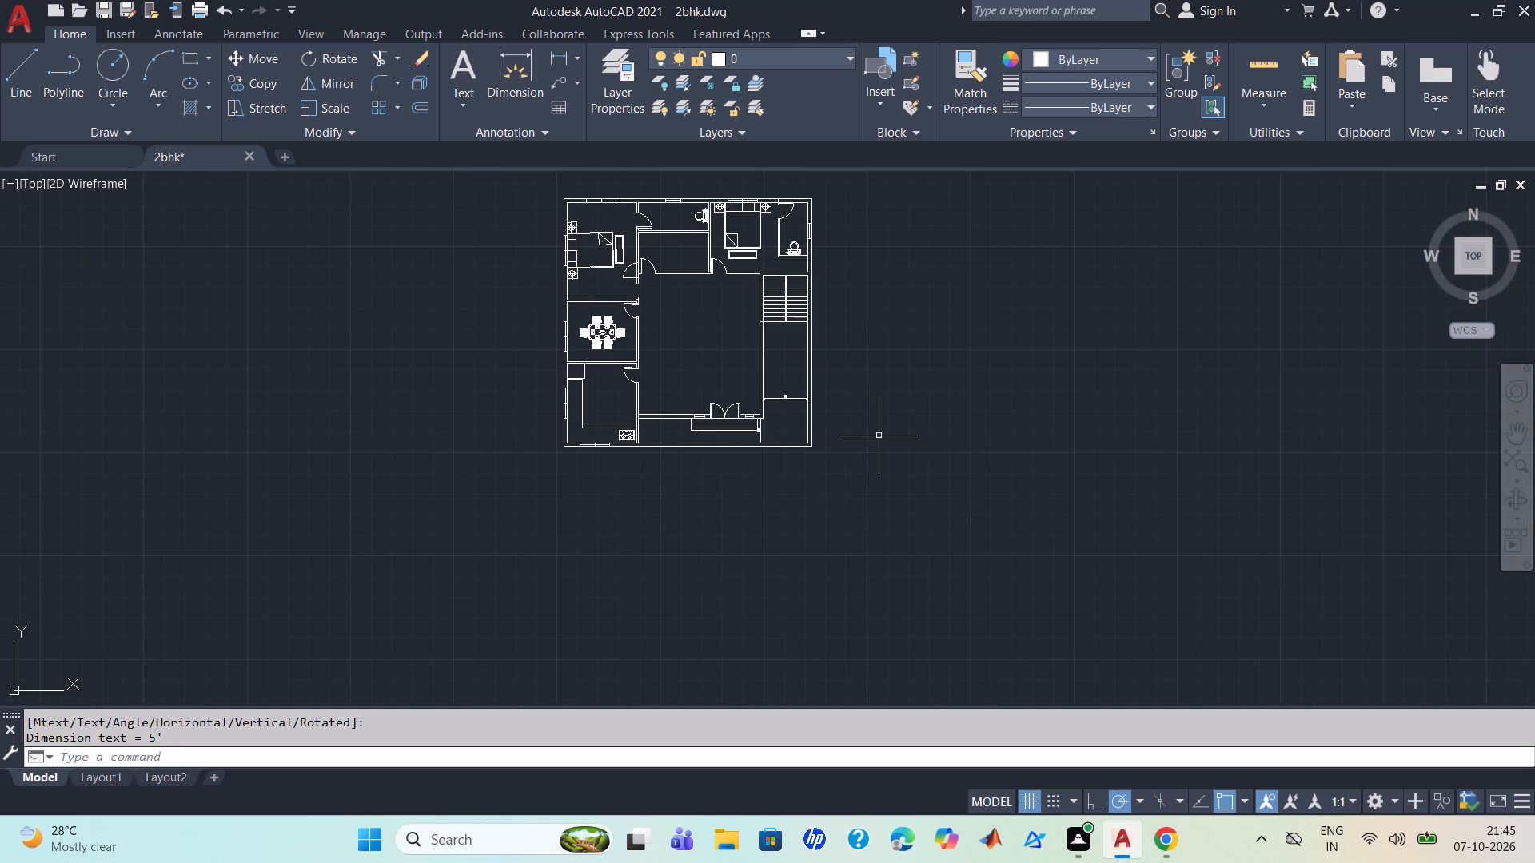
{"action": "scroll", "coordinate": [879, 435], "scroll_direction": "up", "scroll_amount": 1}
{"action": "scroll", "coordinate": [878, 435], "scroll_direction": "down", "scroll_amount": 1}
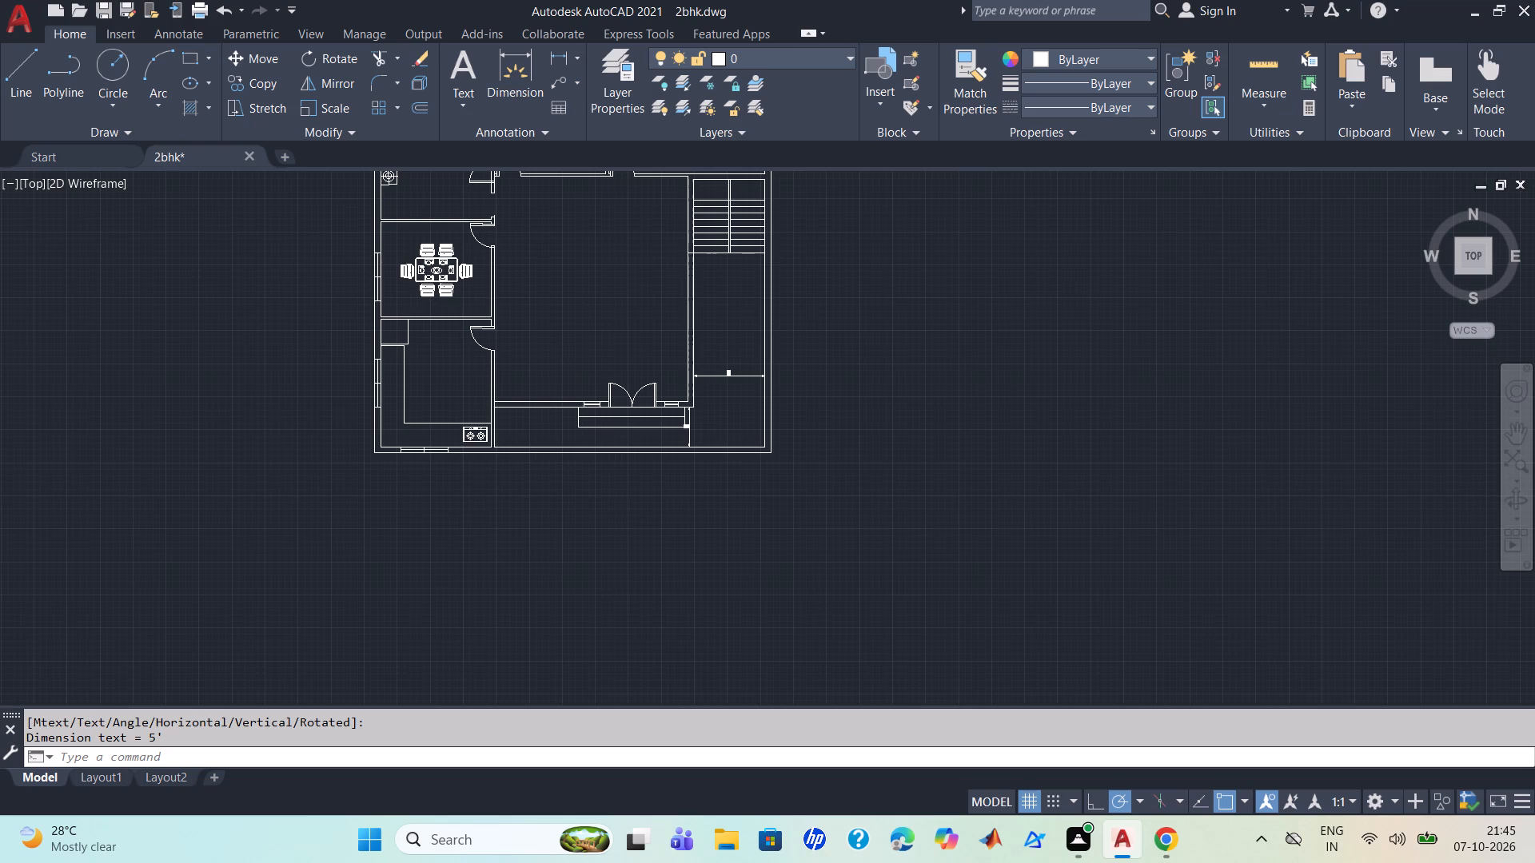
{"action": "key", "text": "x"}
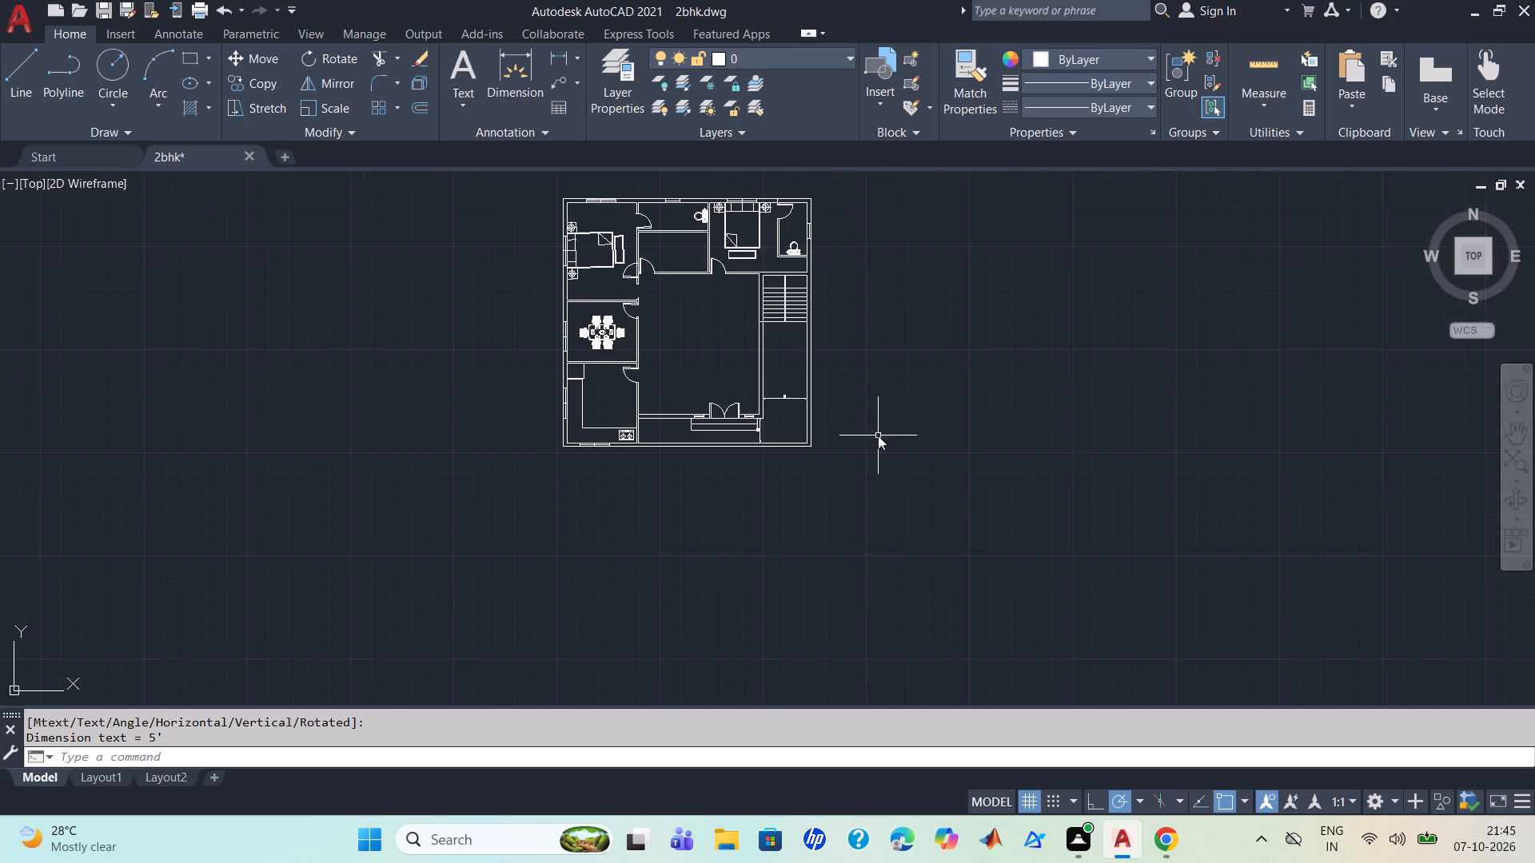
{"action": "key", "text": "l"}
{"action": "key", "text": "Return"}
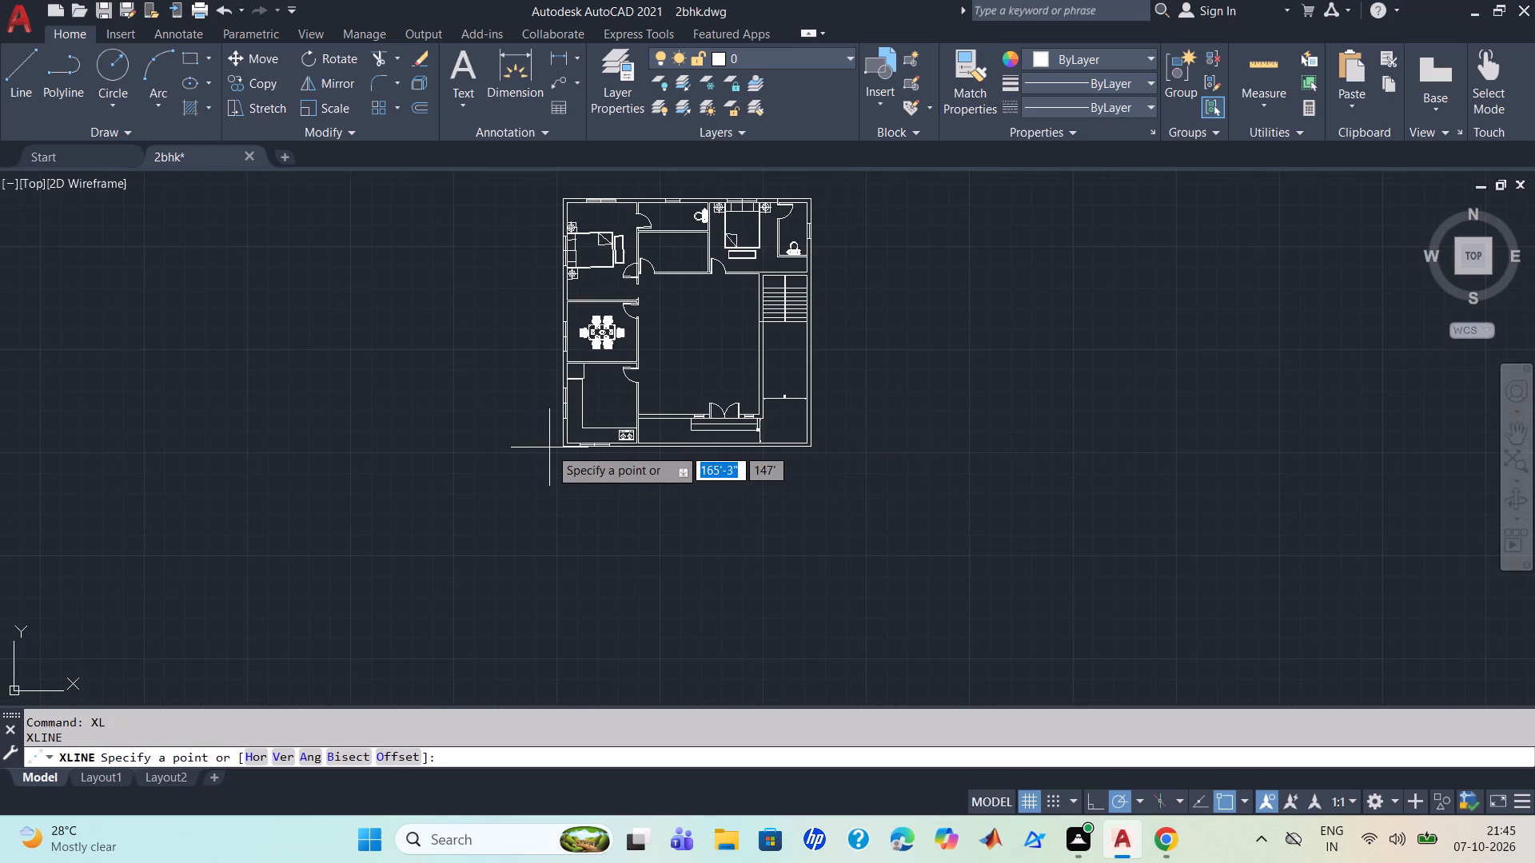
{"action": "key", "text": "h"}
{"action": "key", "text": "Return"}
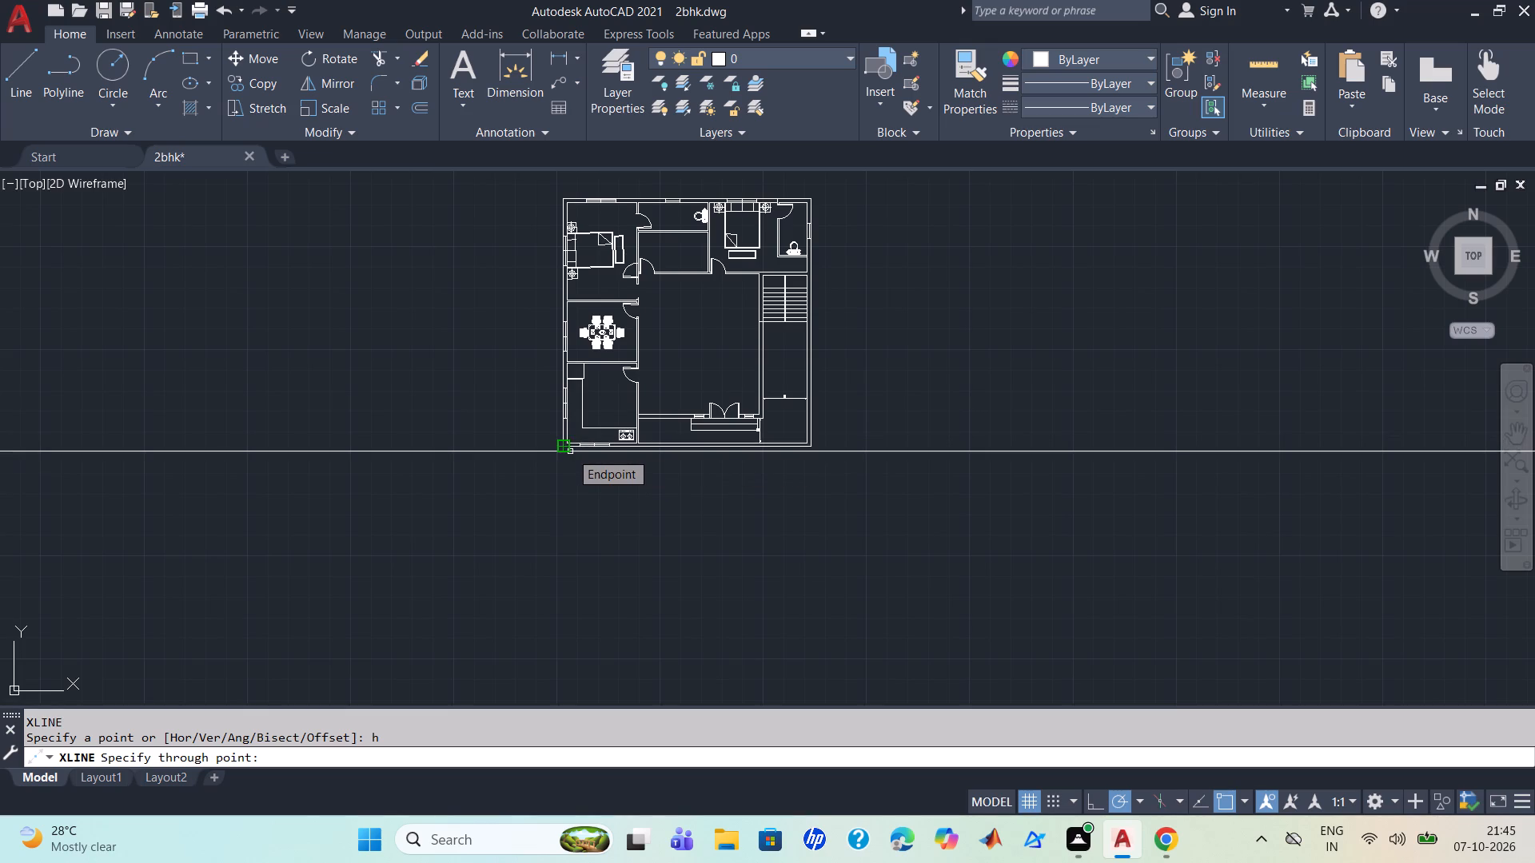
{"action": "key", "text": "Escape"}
Draw vertical construction lines through the plan's two outer side edges, the main door's left jamb and the dimension line beside the entrance steps.
{"action": "key", "text": "x"}
{"action": "key", "text": "l"}
{"action": "key", "text": "Return"}
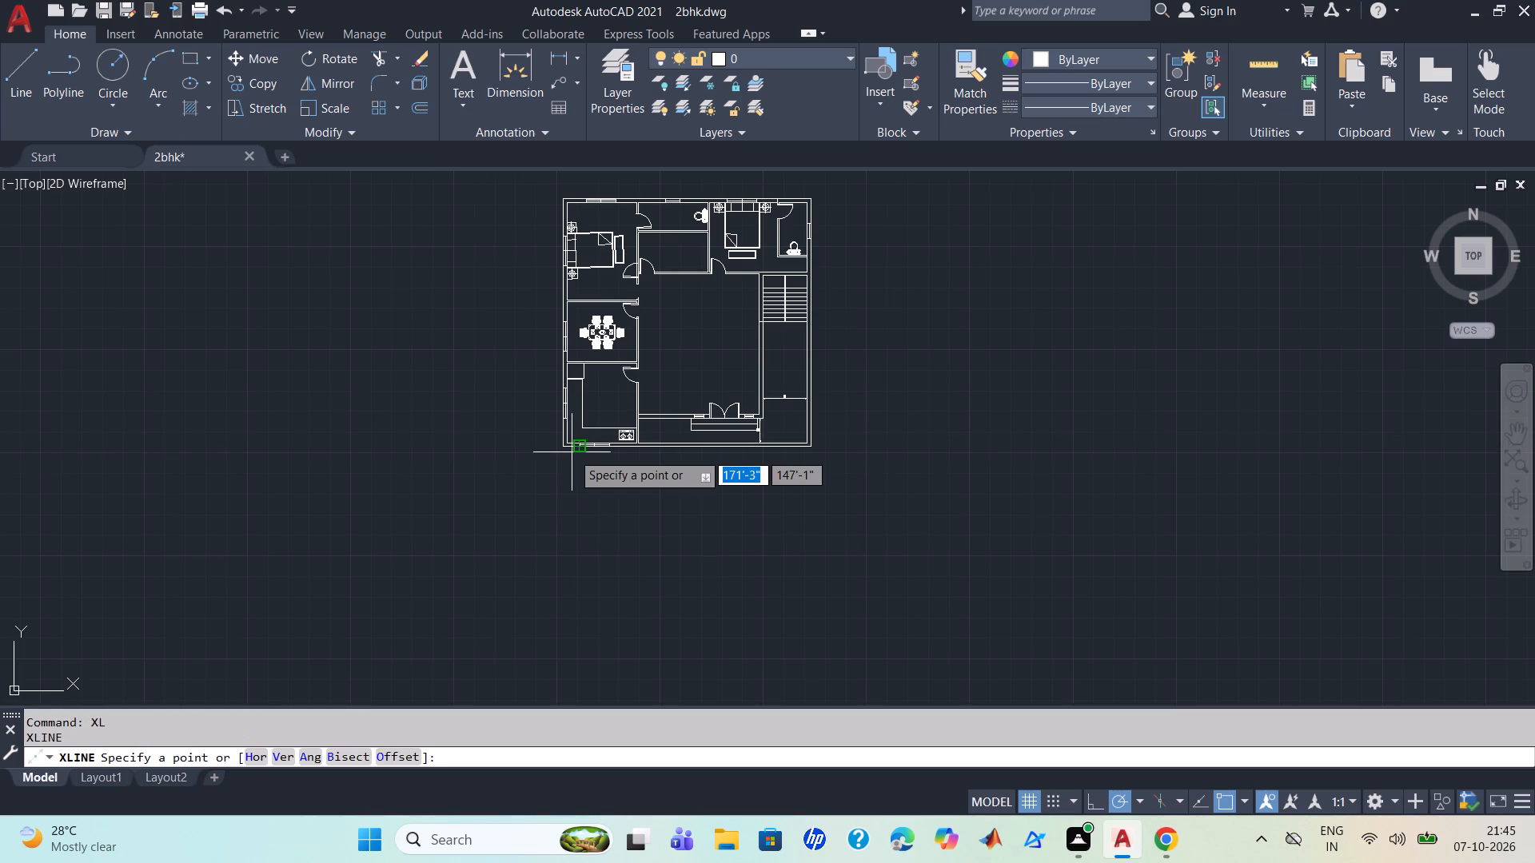
{"action": "key", "text": "v"}
{"action": "key", "text": "Return"}
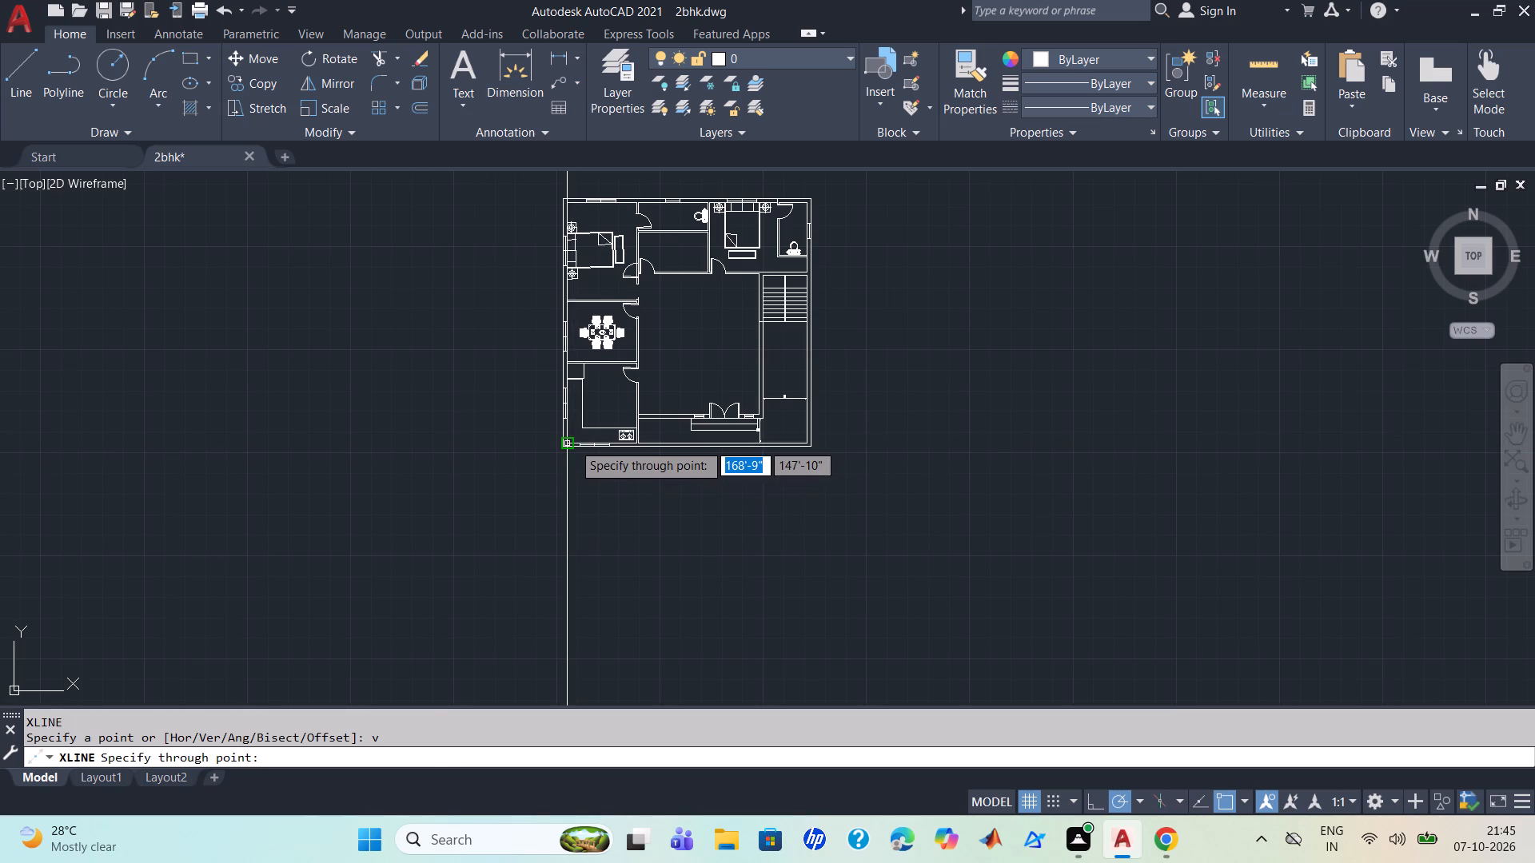
{"action": "scroll", "coordinate": [572, 443], "scroll_direction": "up", "scroll_amount": 1}
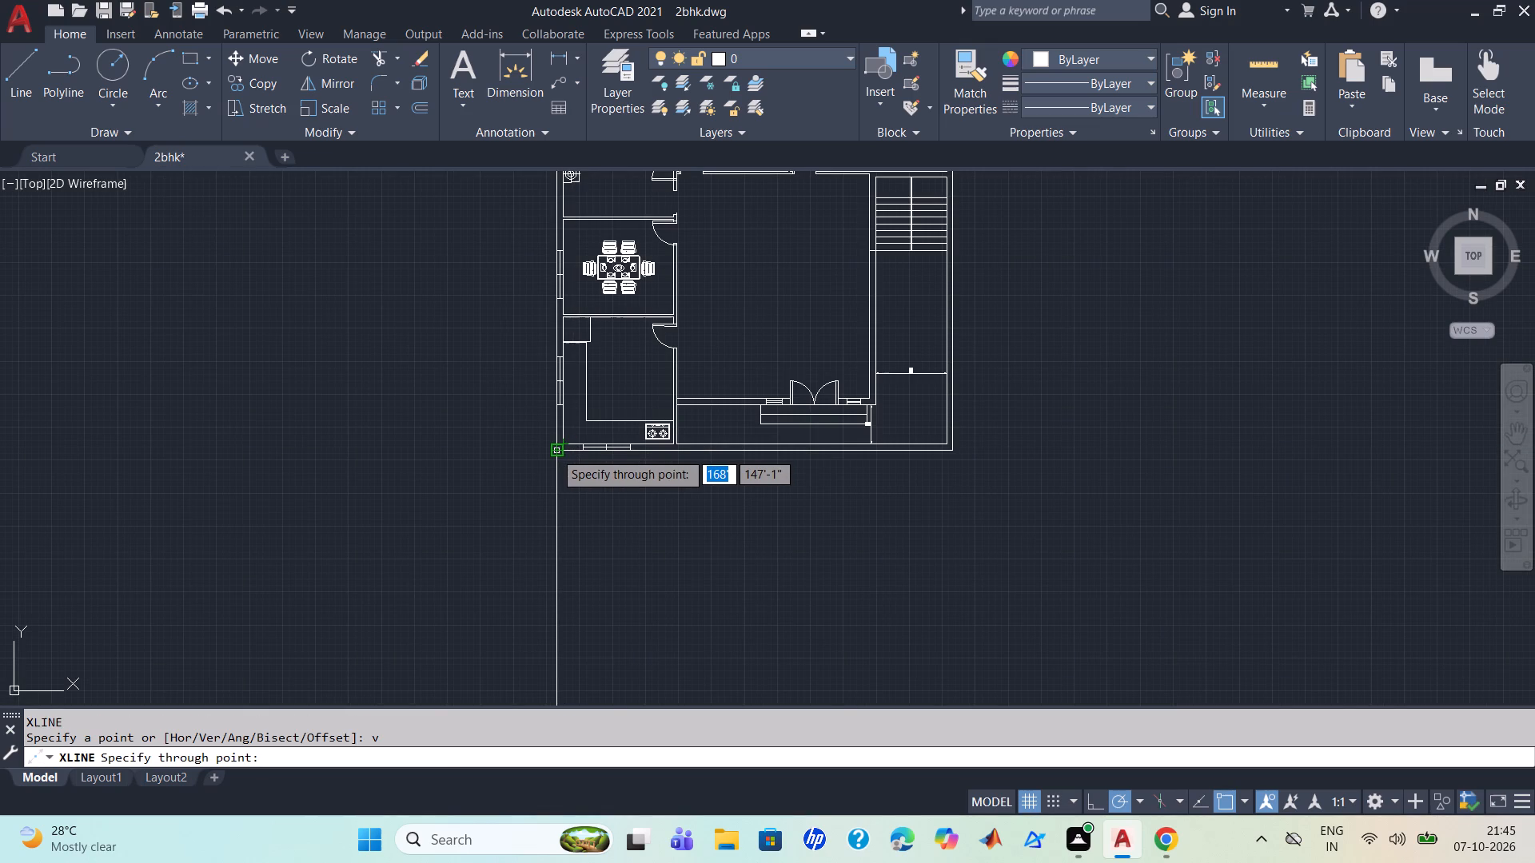
{"action": "scroll", "coordinate": [553, 451], "scroll_direction": "up", "scroll_amount": 2}
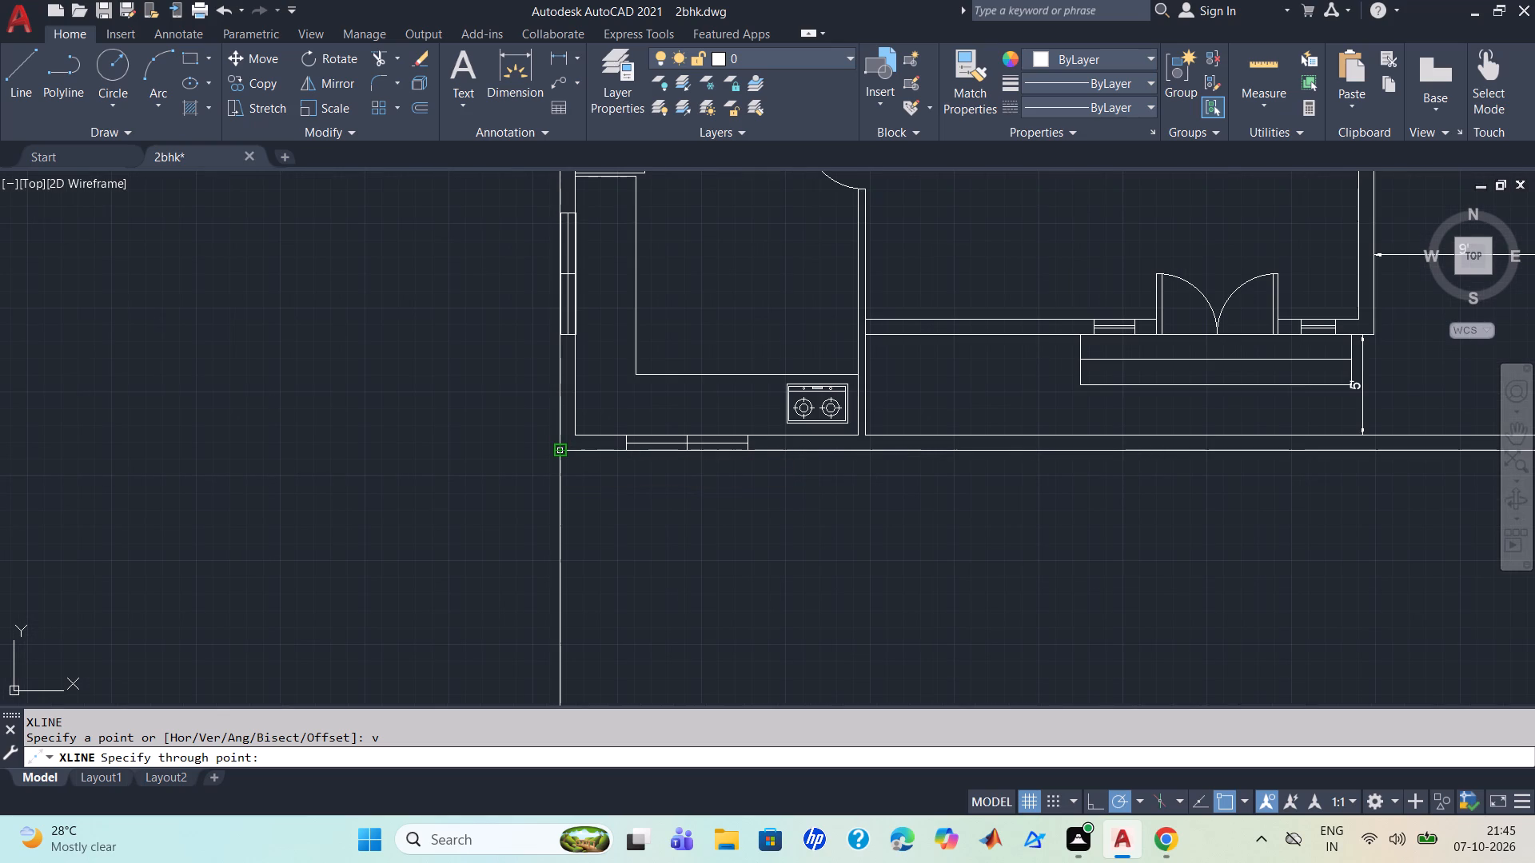
{"action": "left_click", "coordinate": [556, 445]}
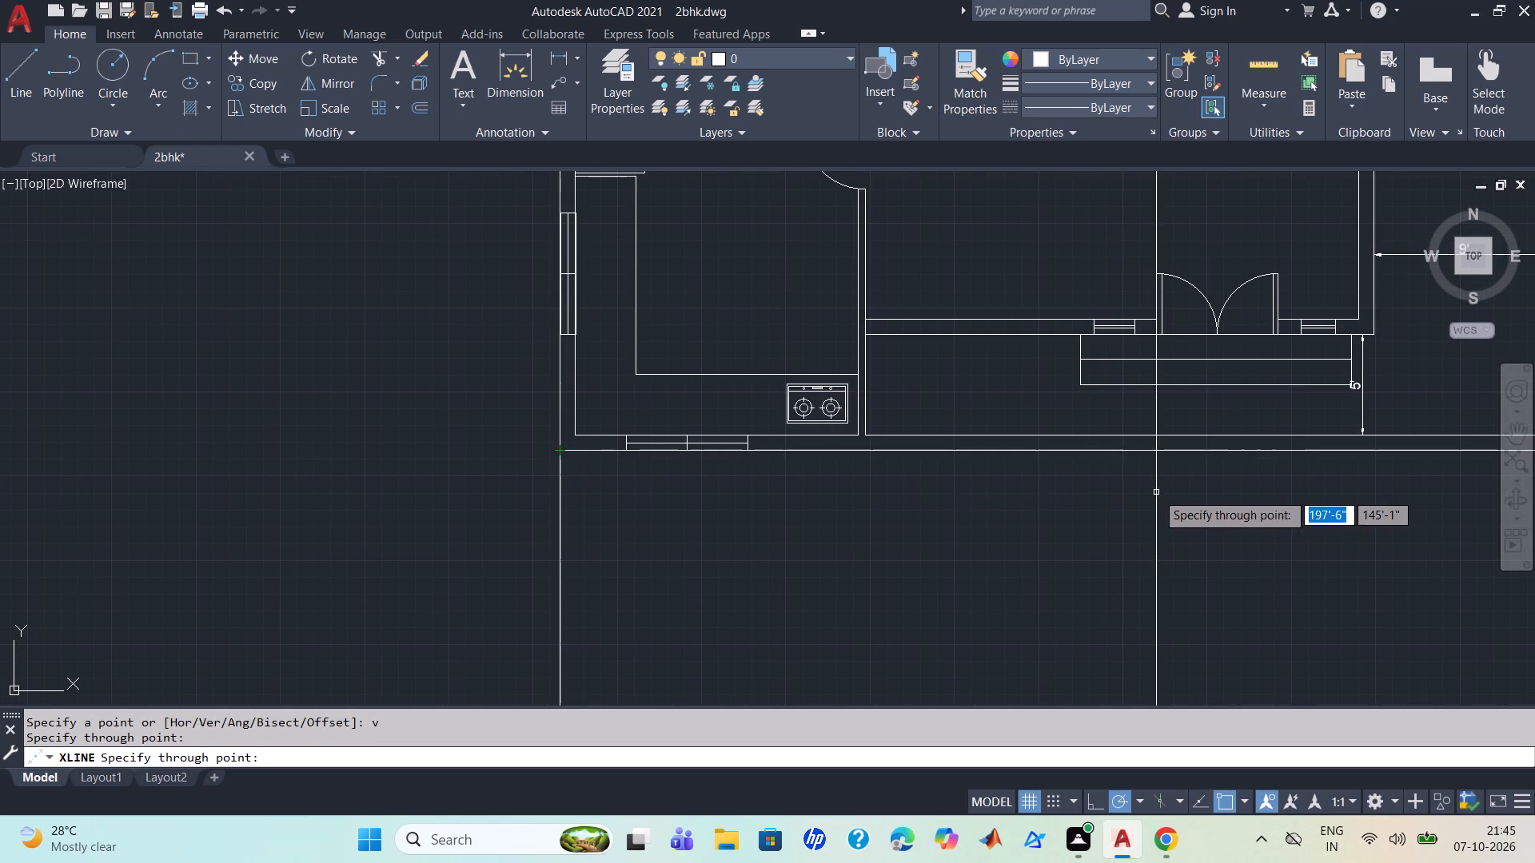
{"action": "left_click", "coordinate": [1156, 450]}
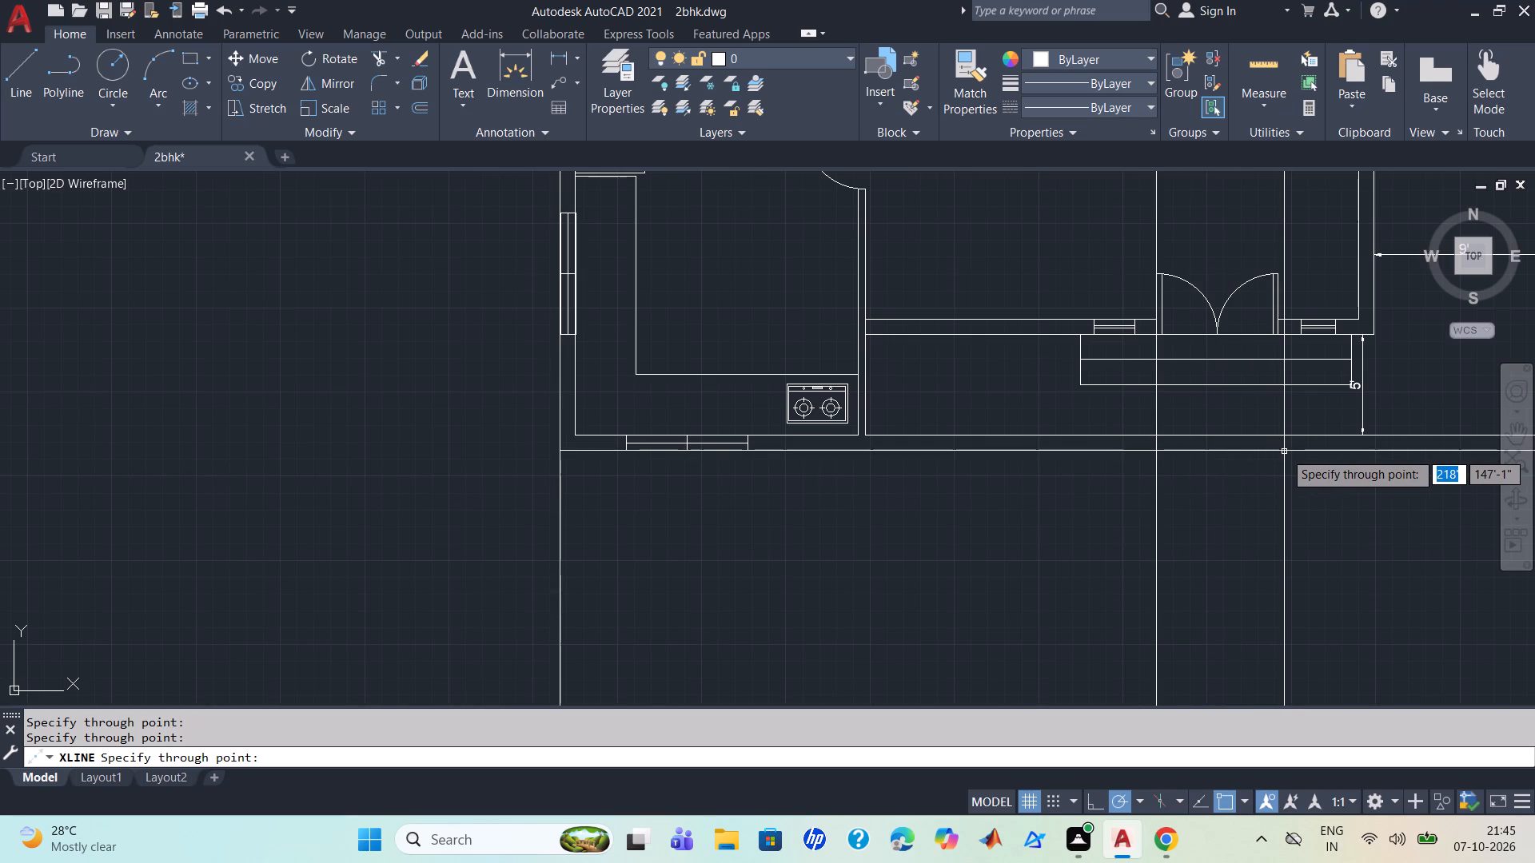
{"action": "left_click", "coordinate": [1278, 451]}
{"action": "scroll", "coordinate": [1290, 453], "scroll_direction": "down", "scroll_amount": 1}
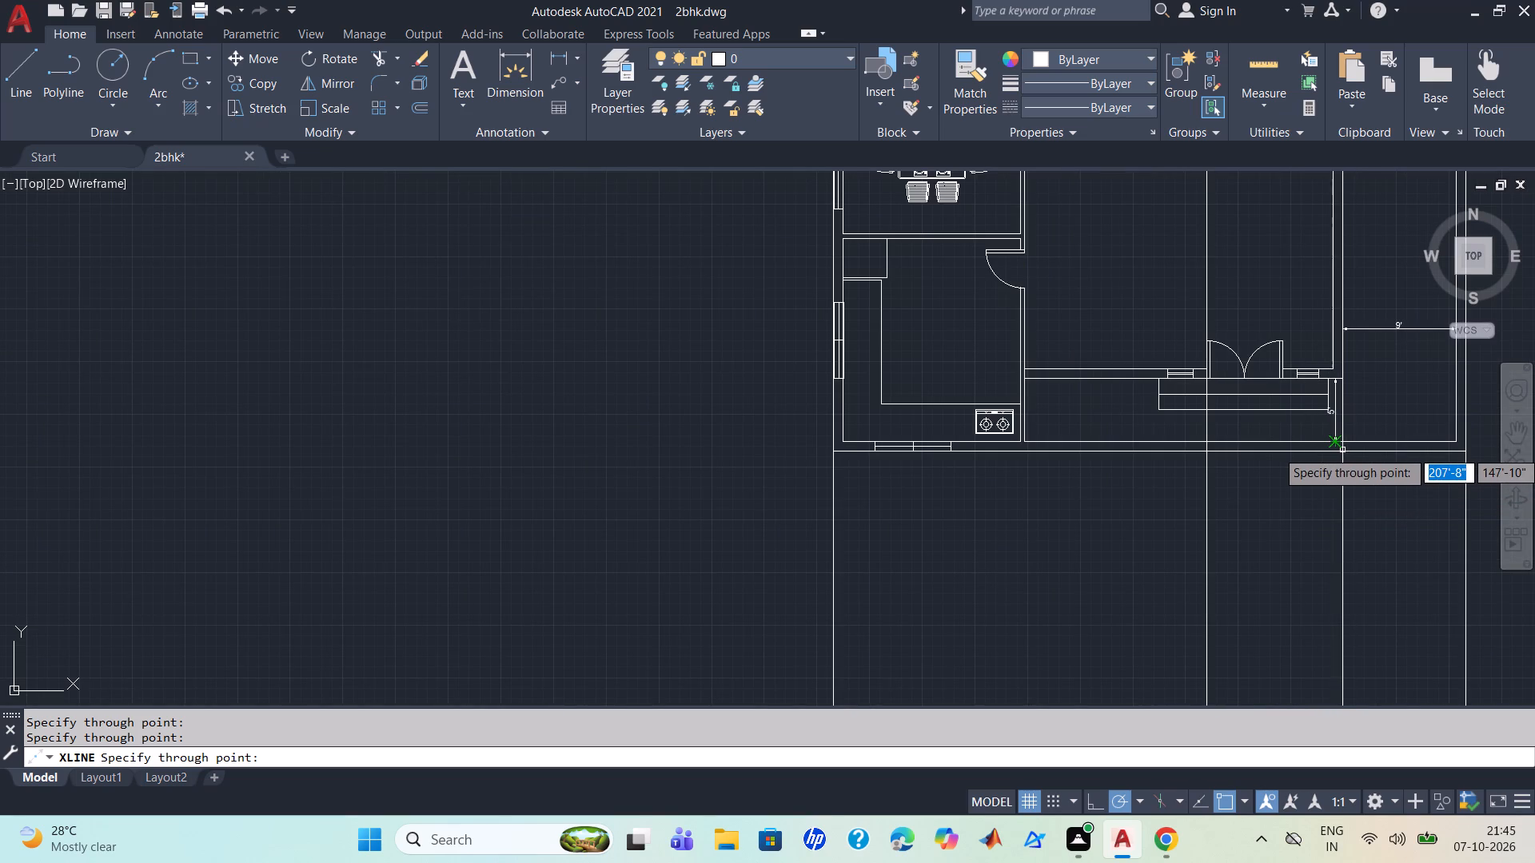
{"action": "left_click", "coordinate": [1342, 450]}
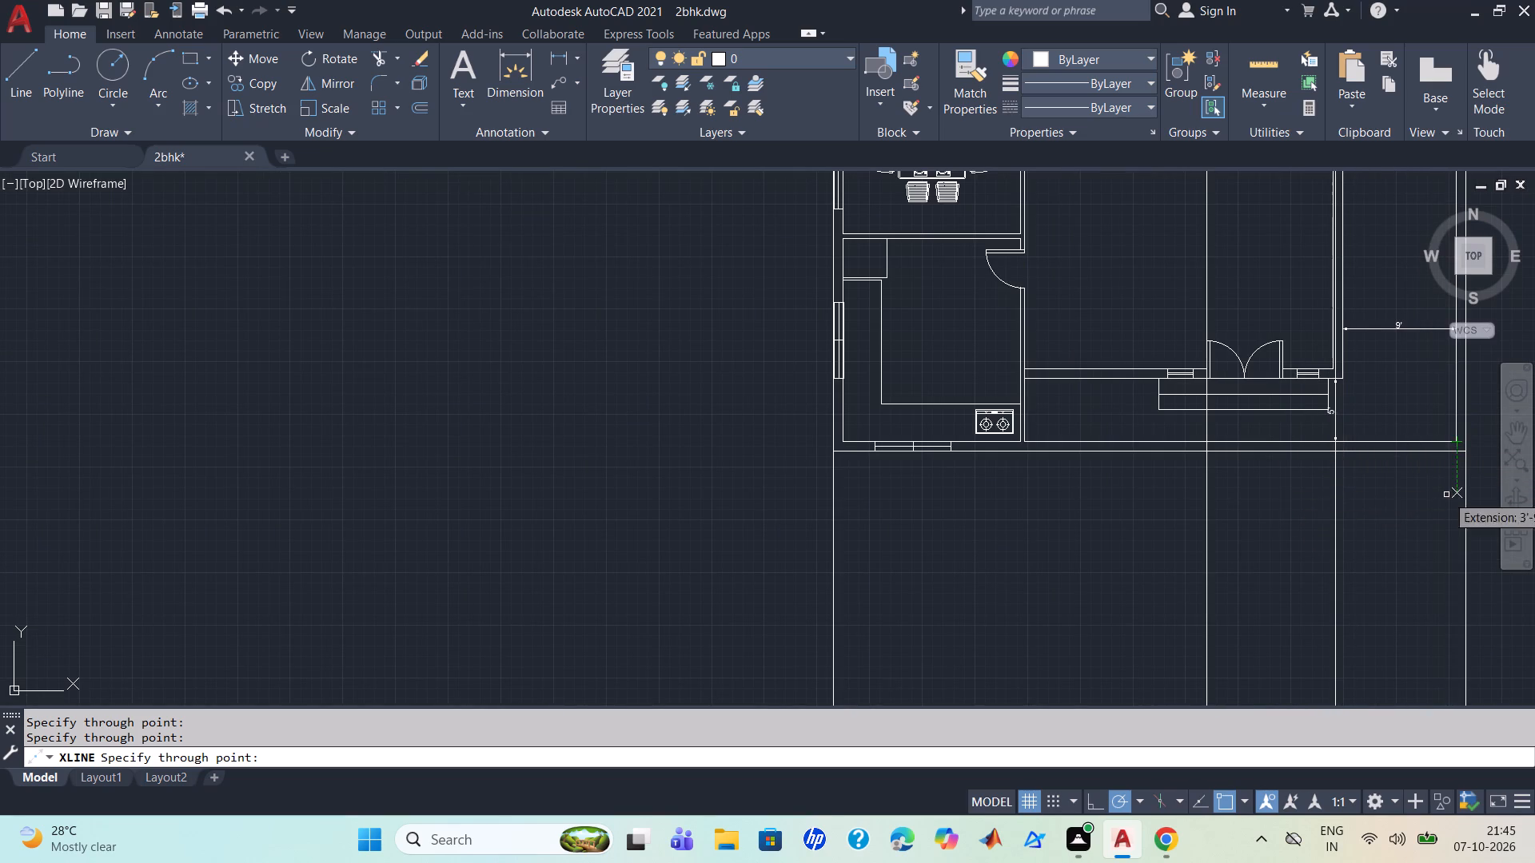
{"action": "scroll", "coordinate": [1407, 528], "scroll_direction": "down", "scroll_amount": 3}
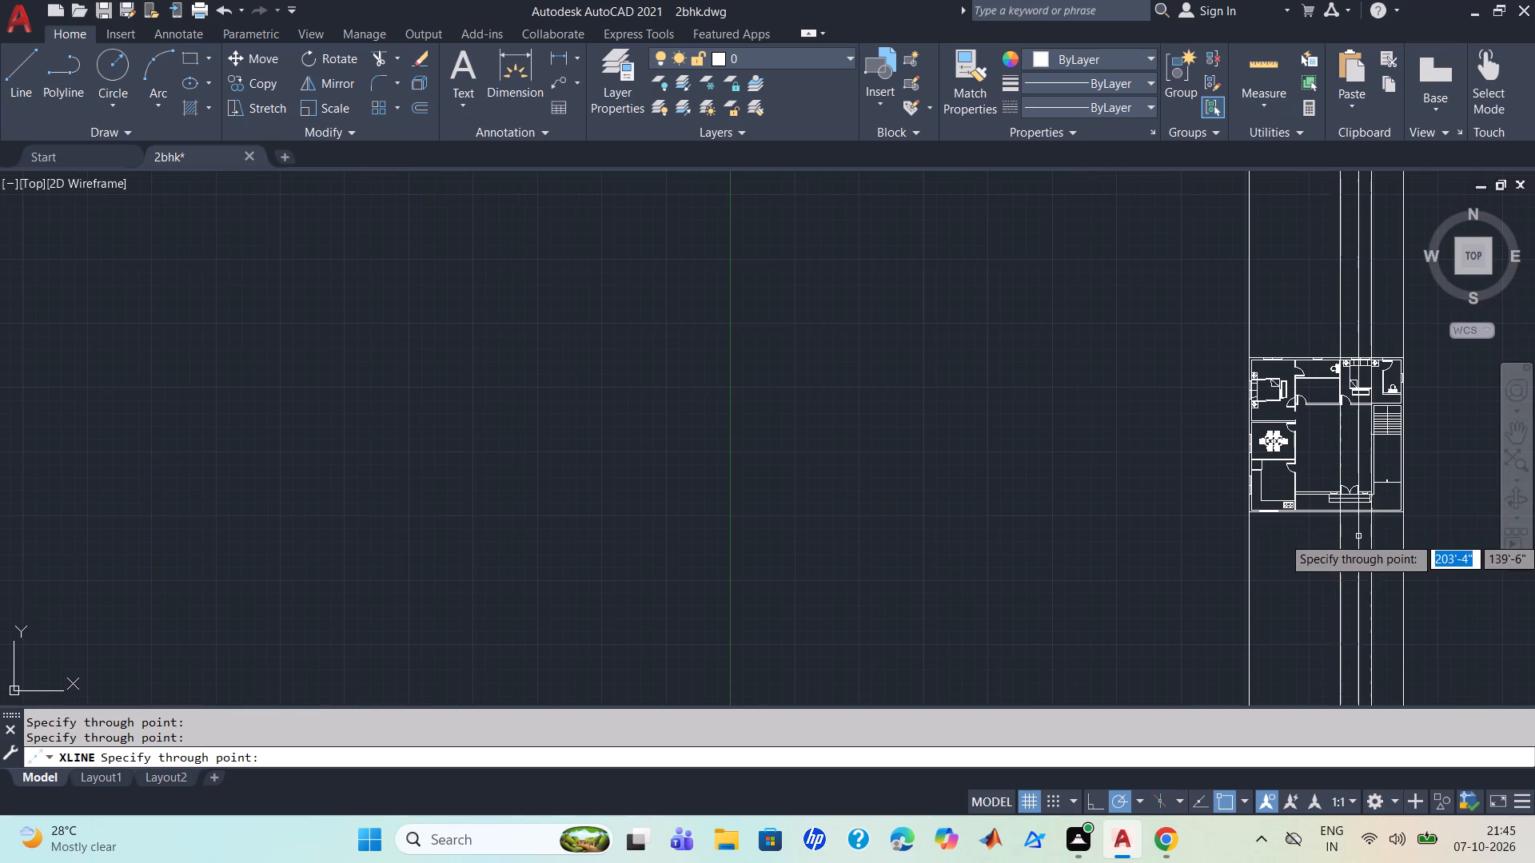
{"action": "middle_click_drag", "start_coordinate": [1314, 599], "coordinate": [848, 429]}
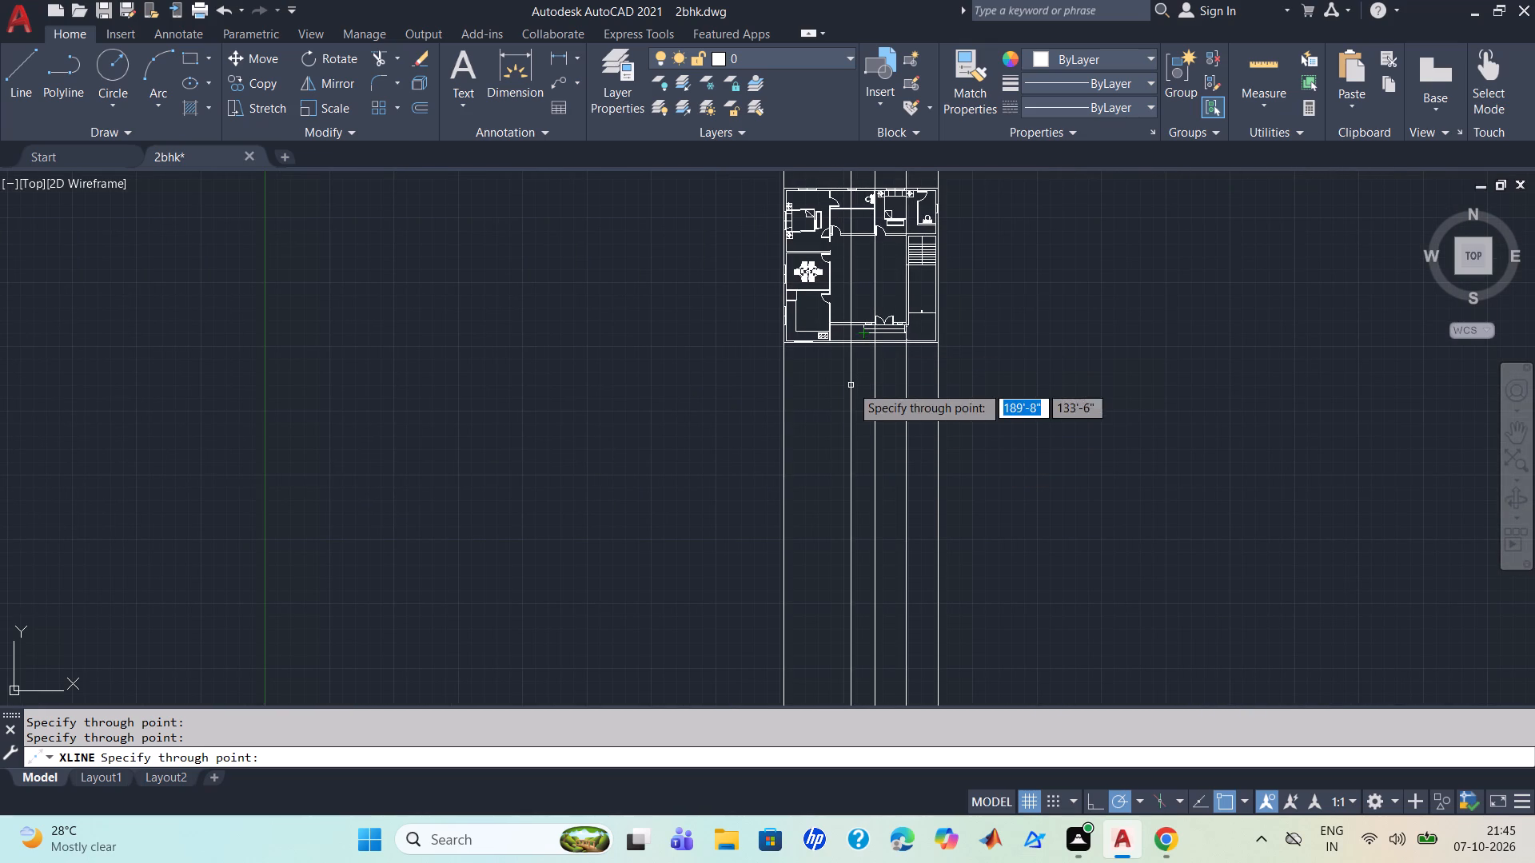
{"action": "scroll", "coordinate": [836, 367], "scroll_direction": "up", "scroll_amount": 2}
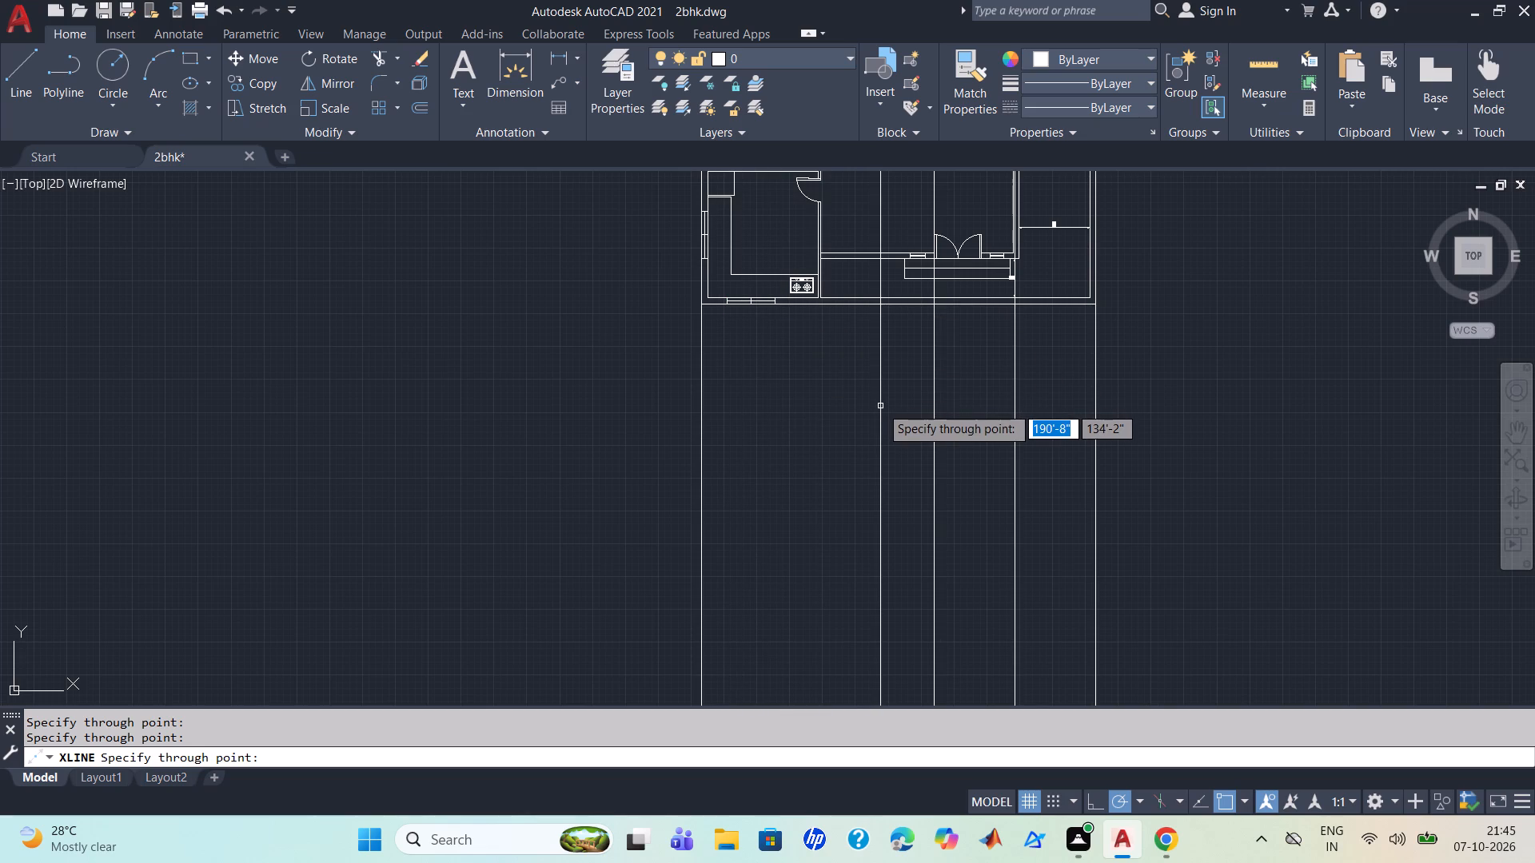
{"action": "key", "text": "Escape"}
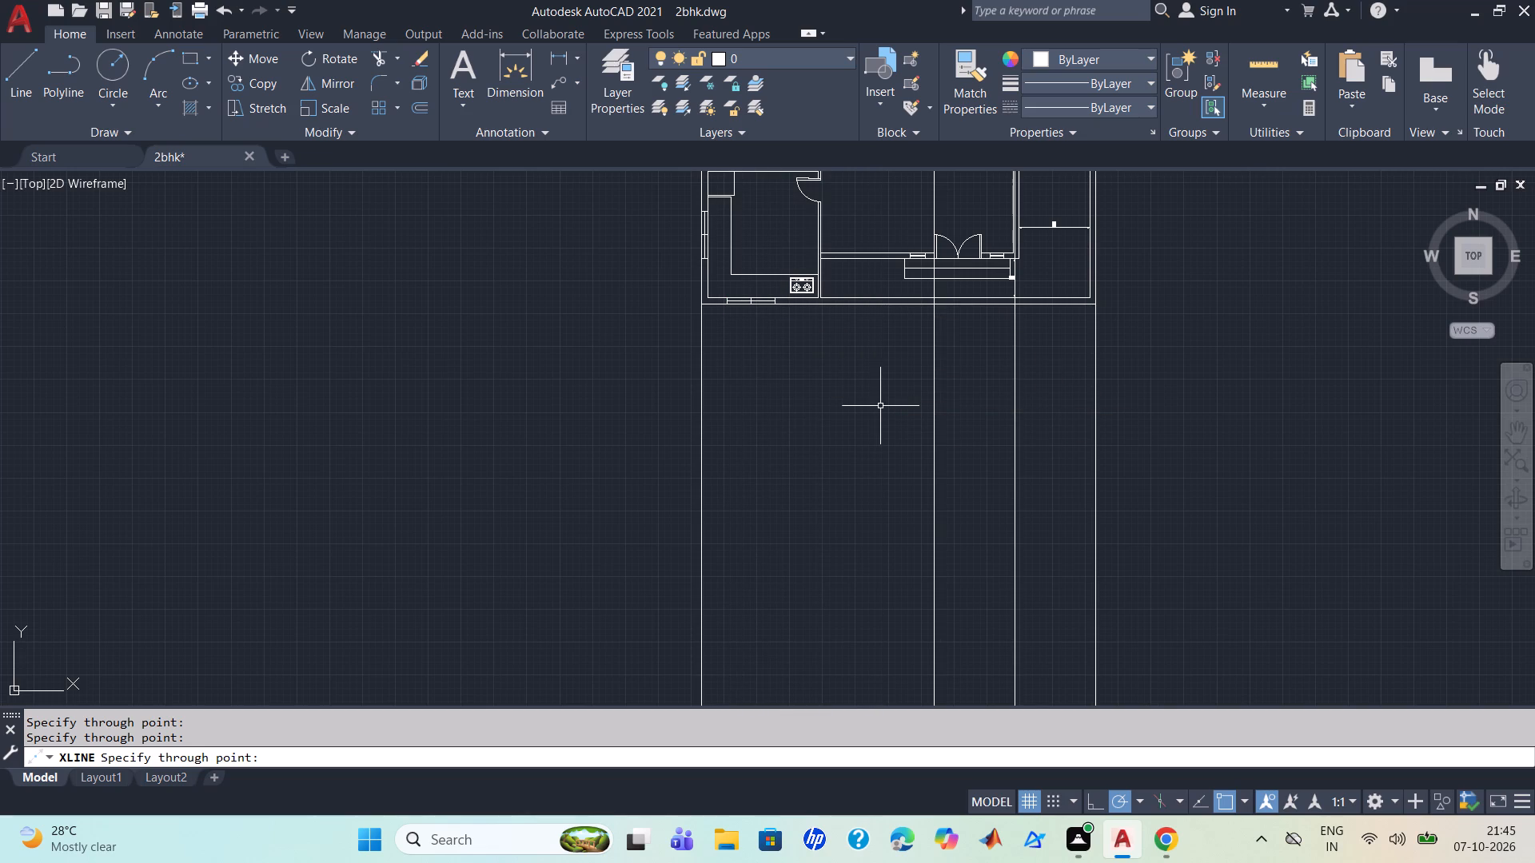
Draw three horizontal construction lines across the vertical ones below the floor plan, spaced 10' apart going down.
{"action": "key", "text": "space"}
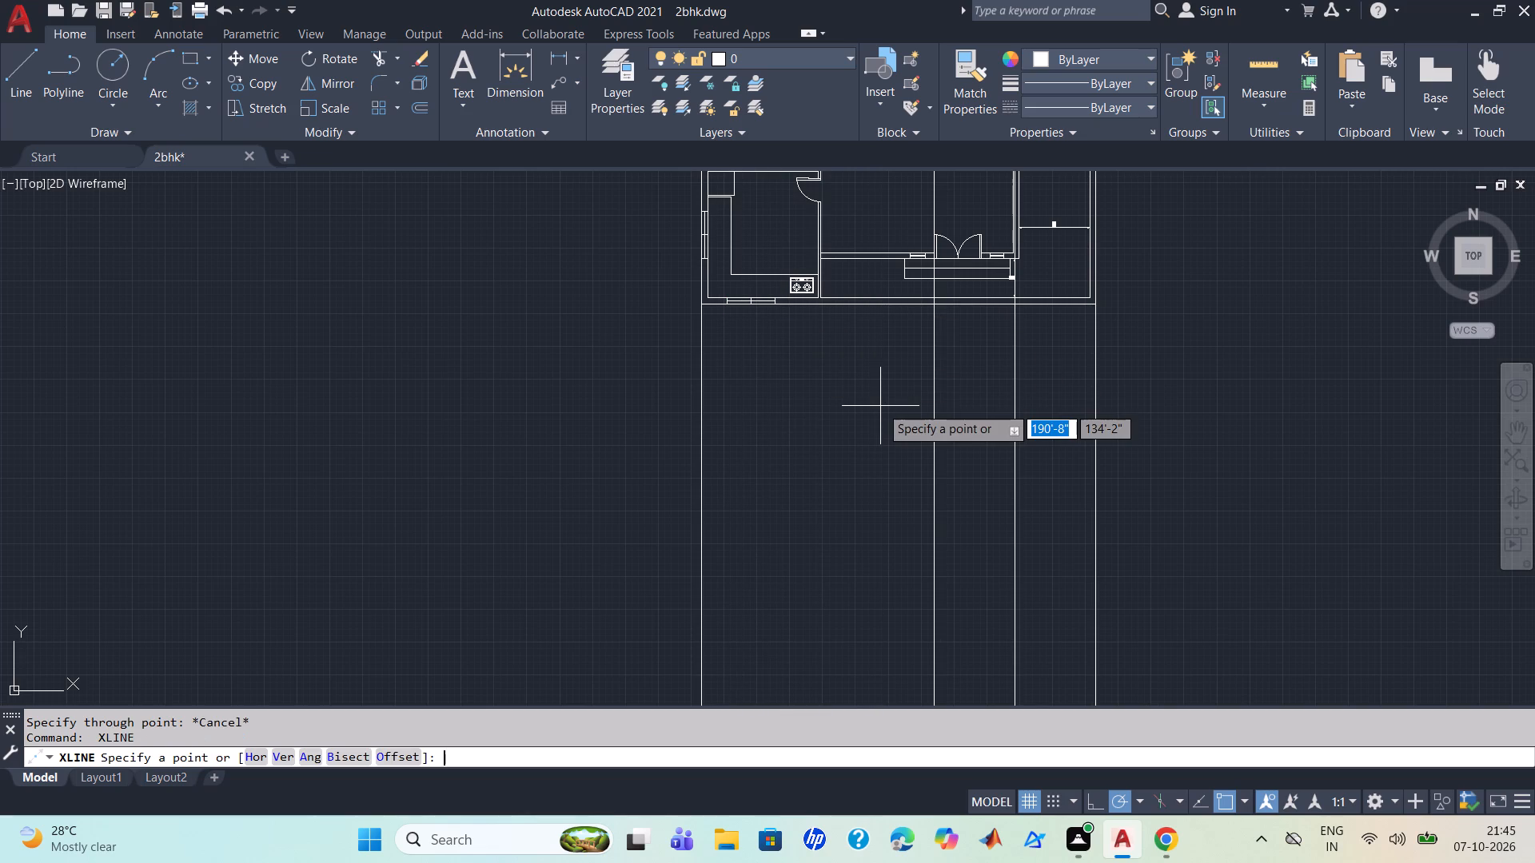
{"action": "key", "text": "h"}
{"action": "key", "text": "Return"}
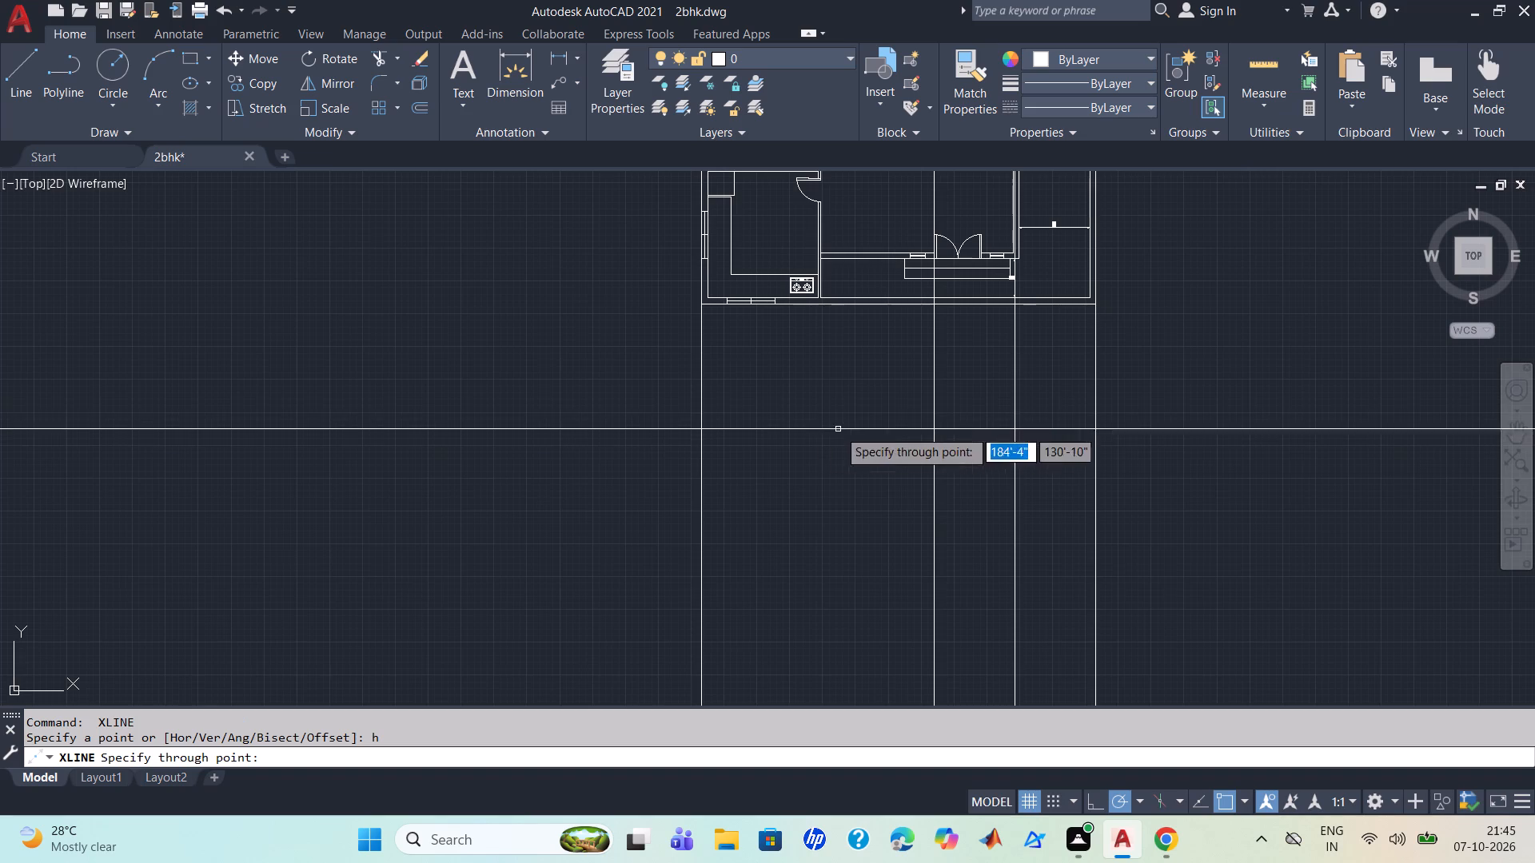
{"action": "left_click", "coordinate": [904, 479]}
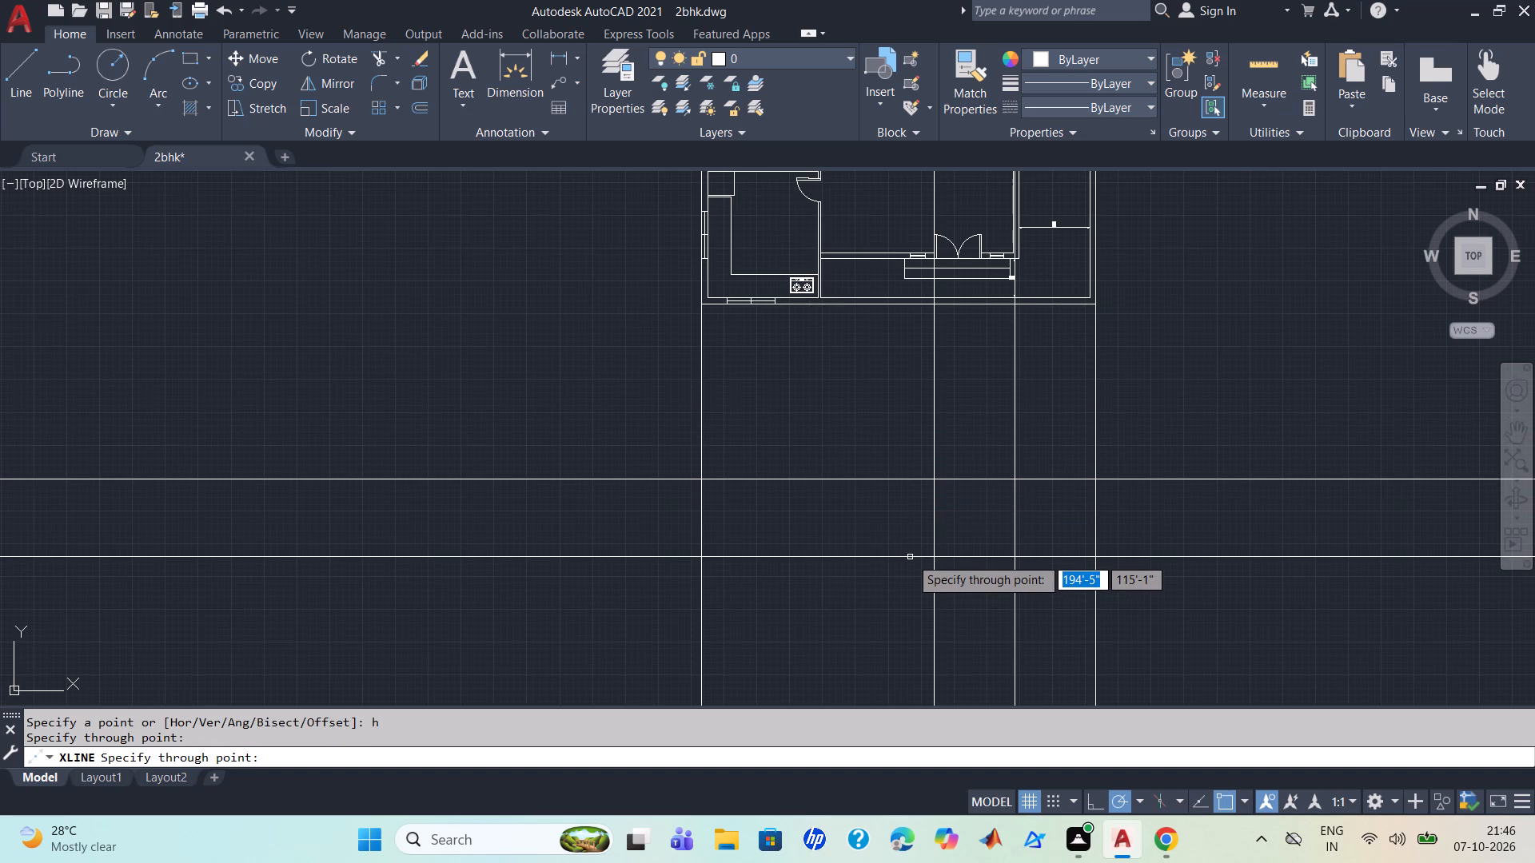
{"action": "key", "text": "1"}
{"action": "type", "text": "0'"}
{"action": "key", "text": "Return"}
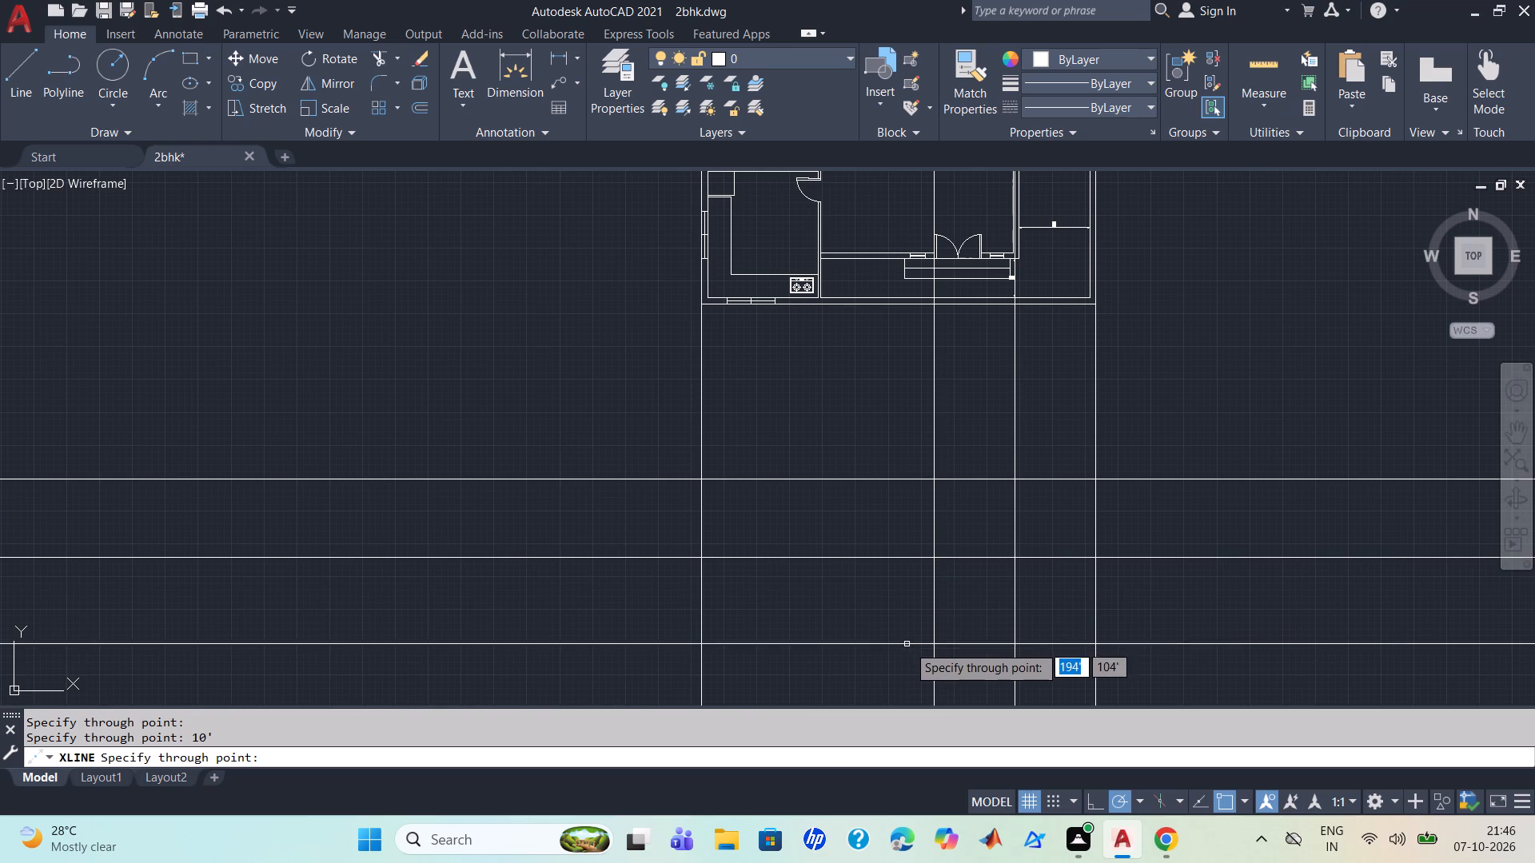
{"action": "key", "text": "1"}
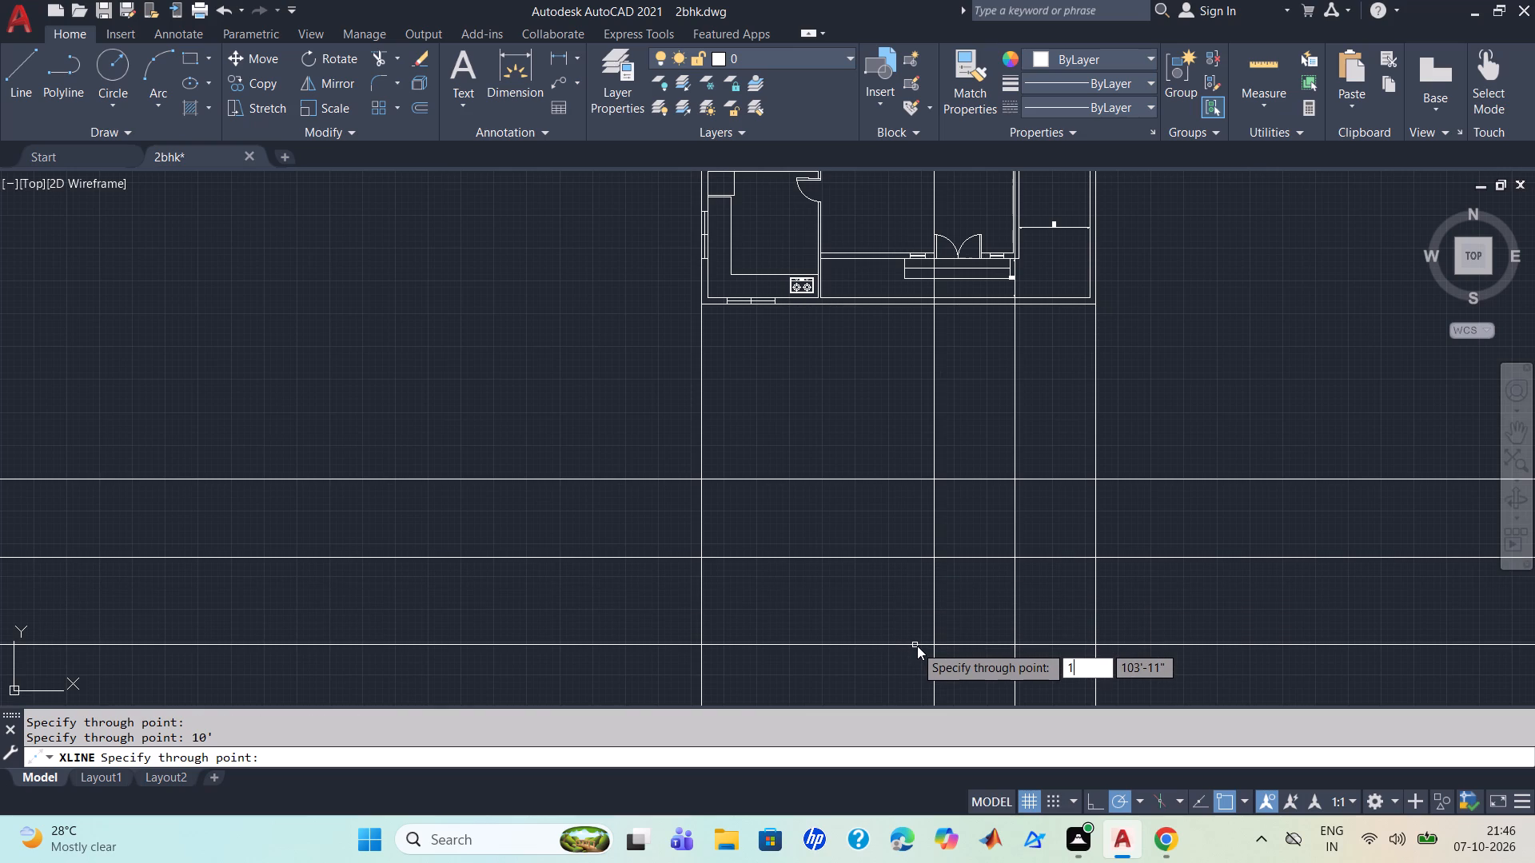
{"action": "type", "text": "0'"}
{"action": "key", "text": "Return"}
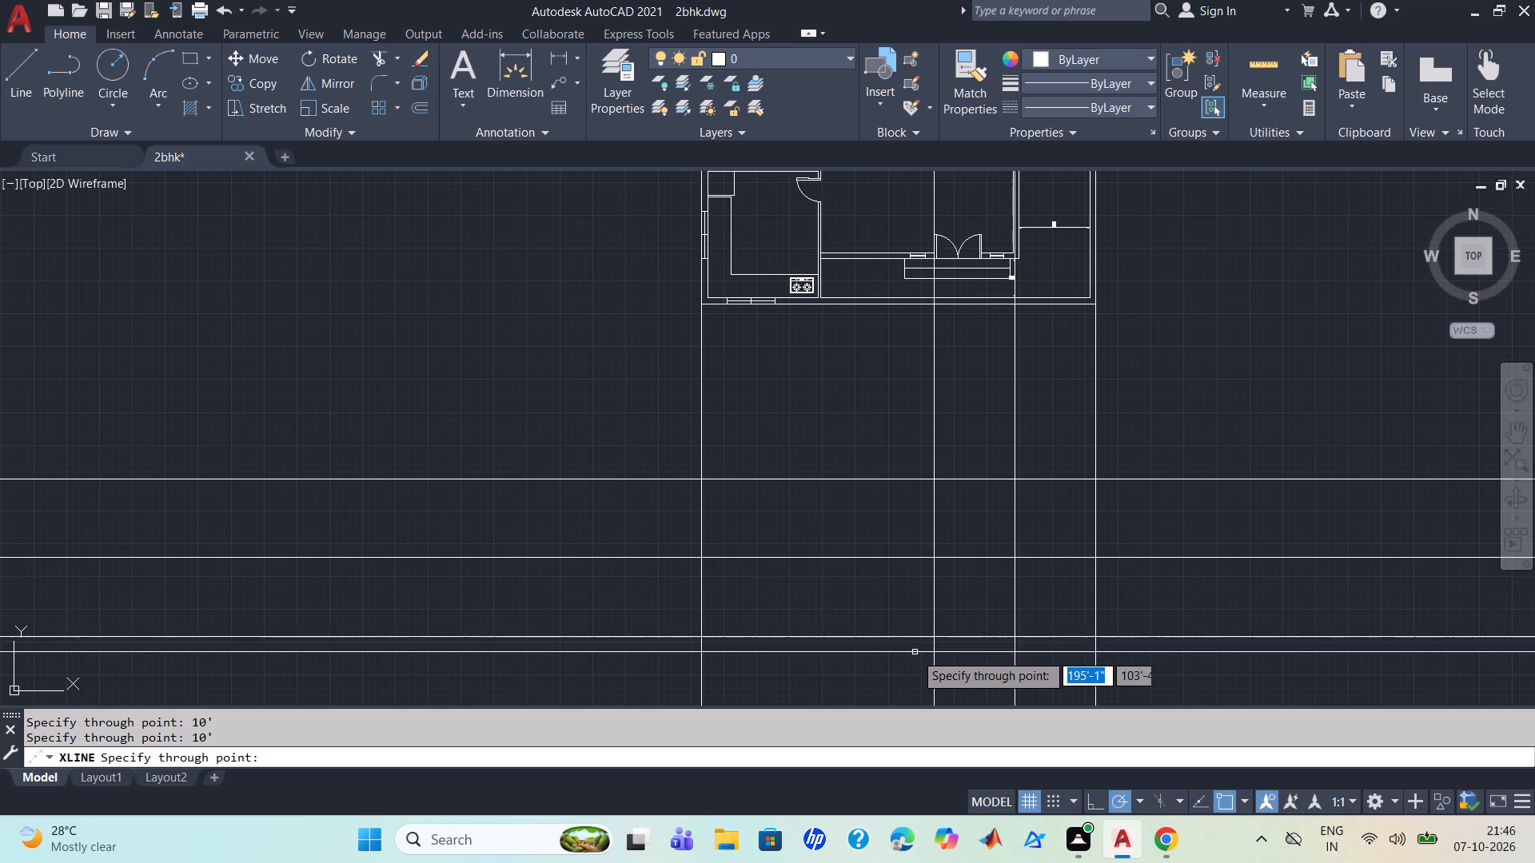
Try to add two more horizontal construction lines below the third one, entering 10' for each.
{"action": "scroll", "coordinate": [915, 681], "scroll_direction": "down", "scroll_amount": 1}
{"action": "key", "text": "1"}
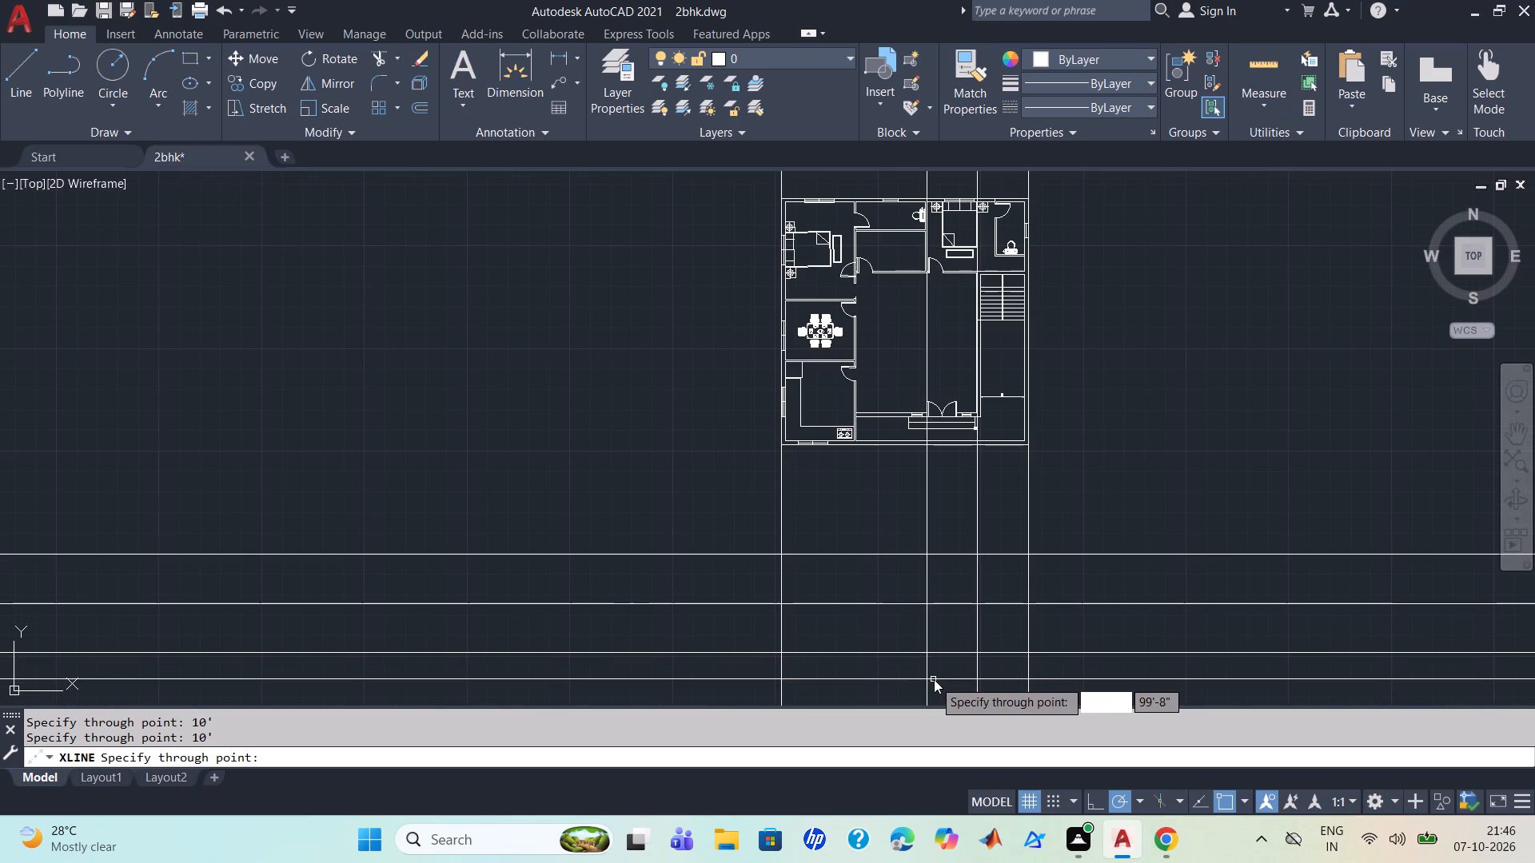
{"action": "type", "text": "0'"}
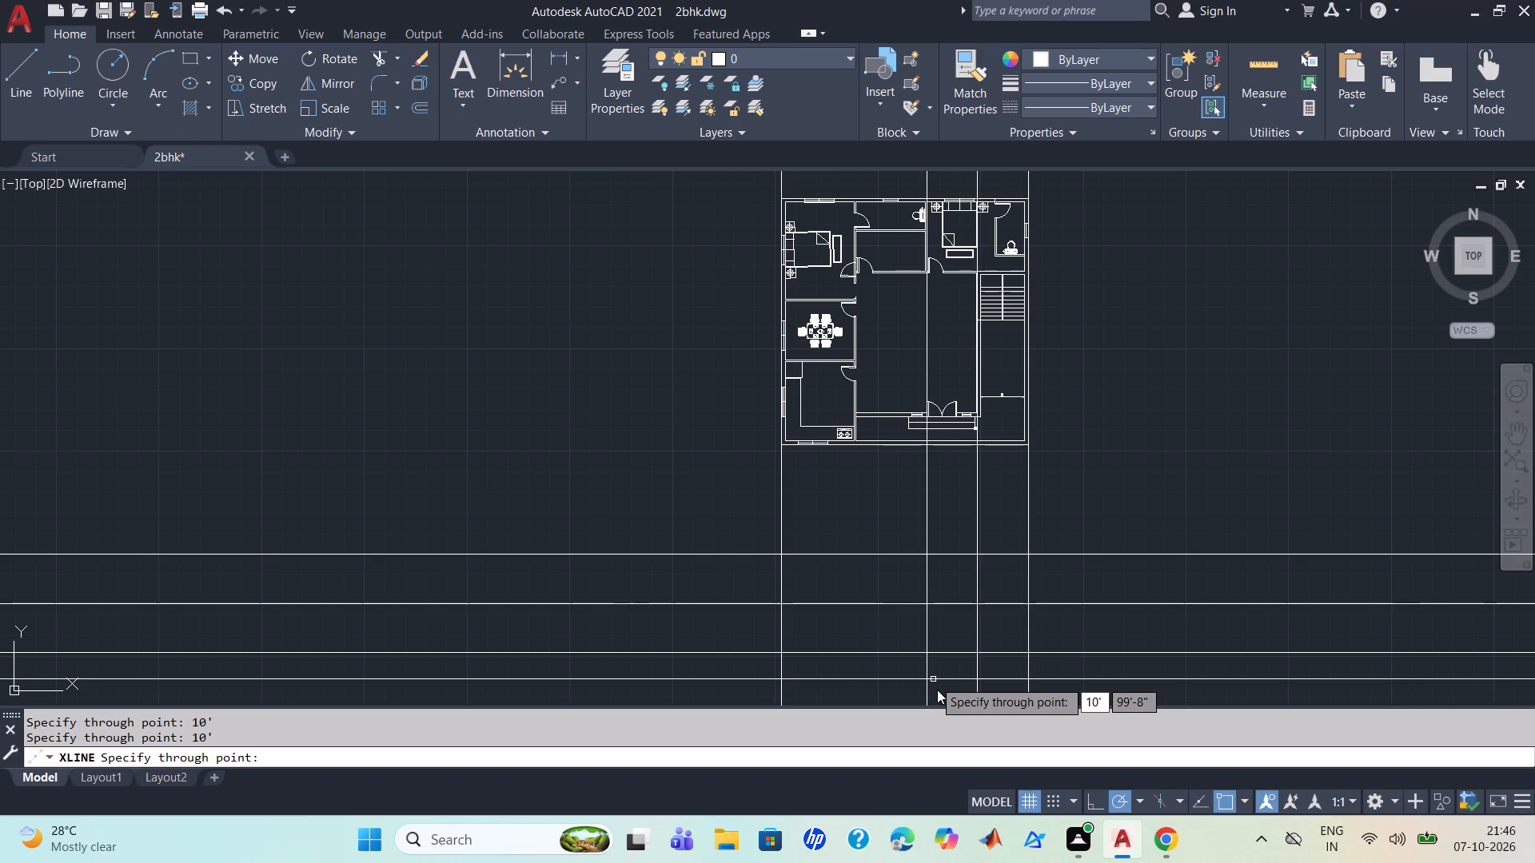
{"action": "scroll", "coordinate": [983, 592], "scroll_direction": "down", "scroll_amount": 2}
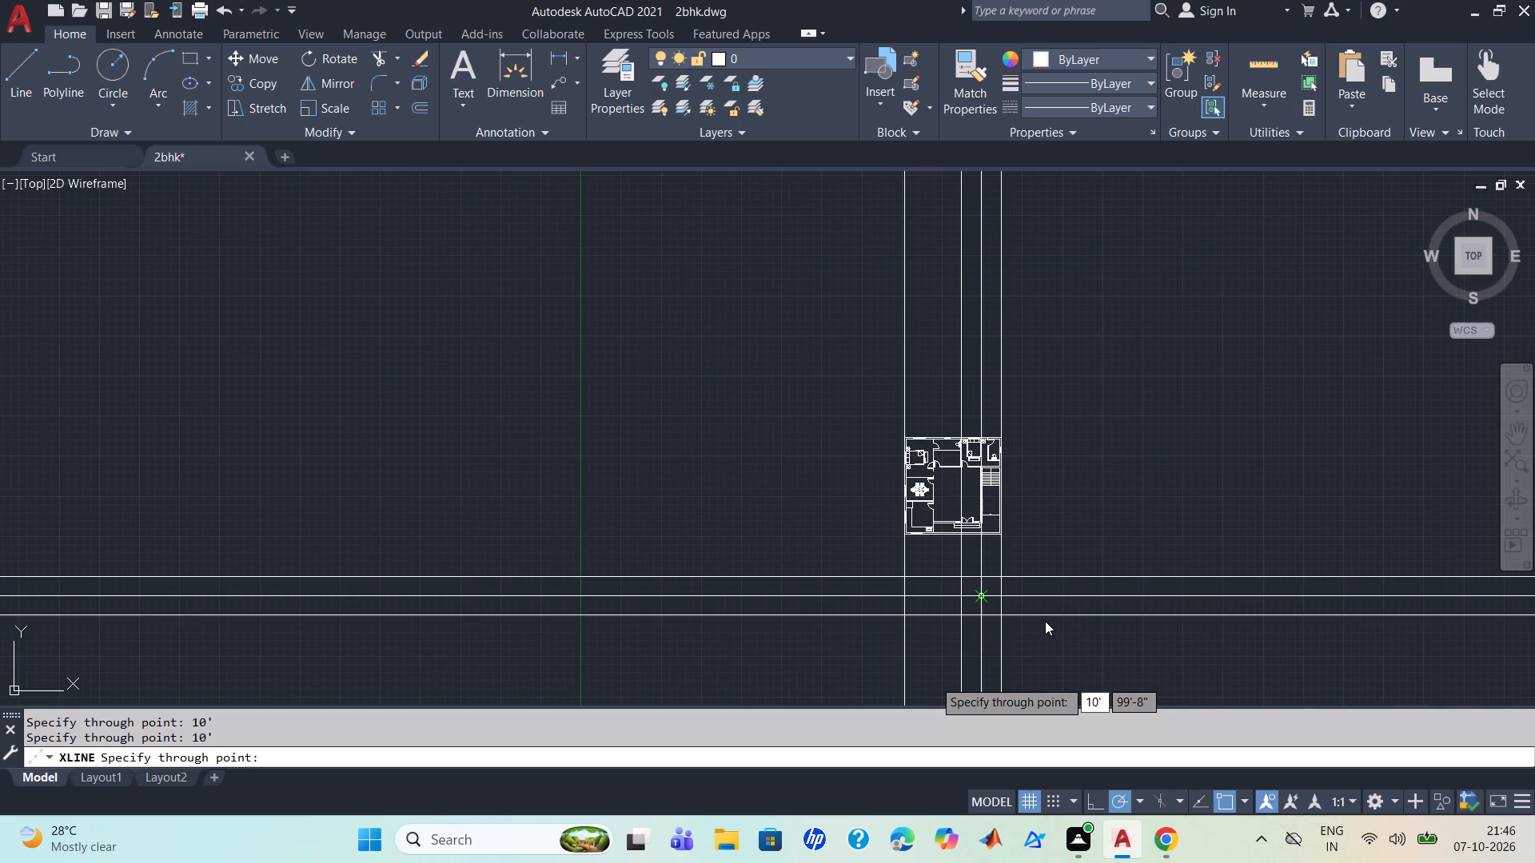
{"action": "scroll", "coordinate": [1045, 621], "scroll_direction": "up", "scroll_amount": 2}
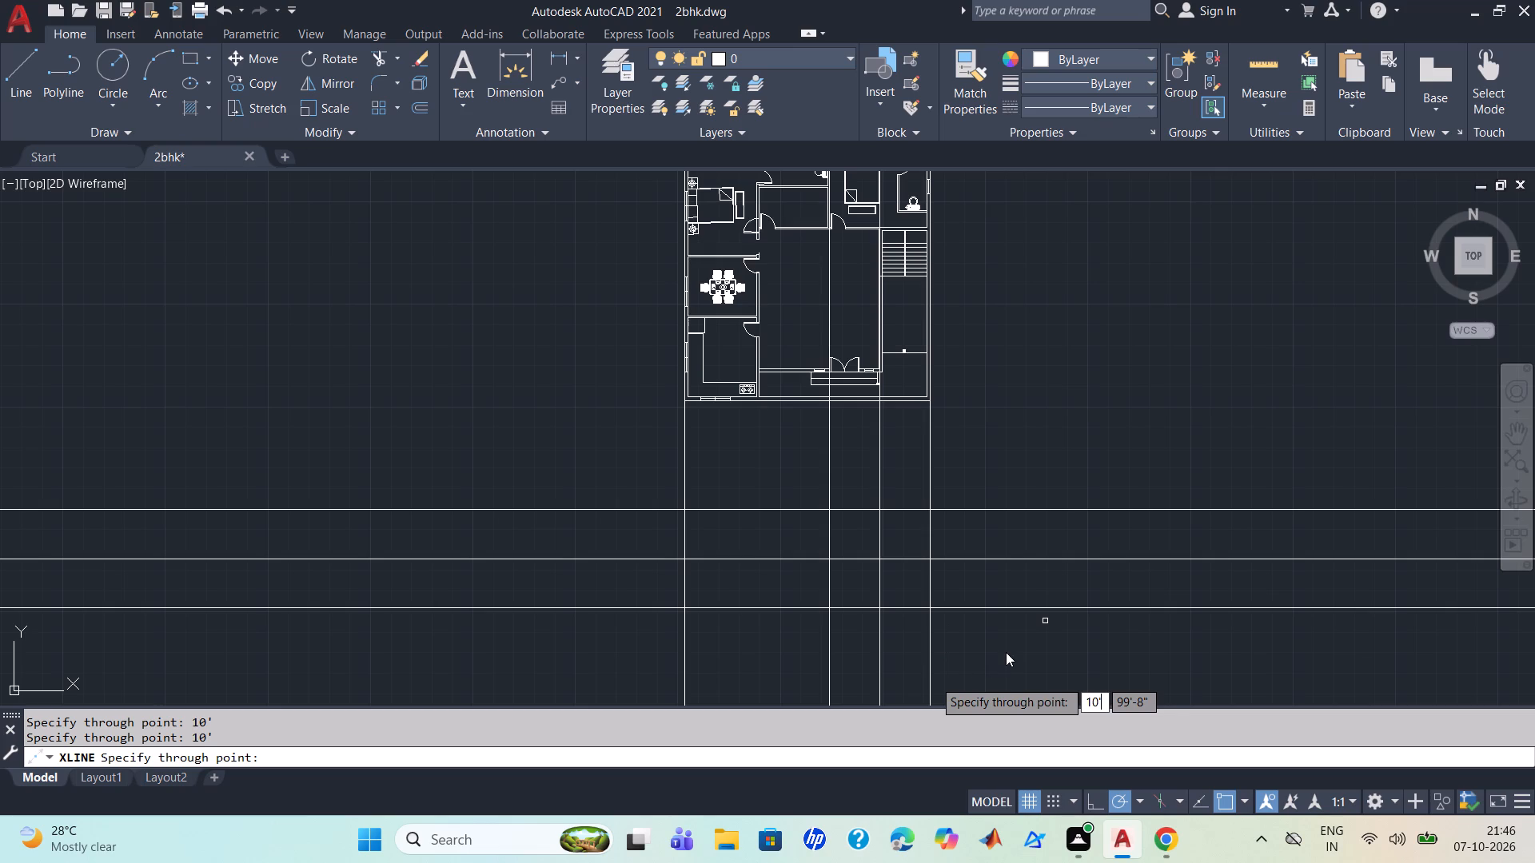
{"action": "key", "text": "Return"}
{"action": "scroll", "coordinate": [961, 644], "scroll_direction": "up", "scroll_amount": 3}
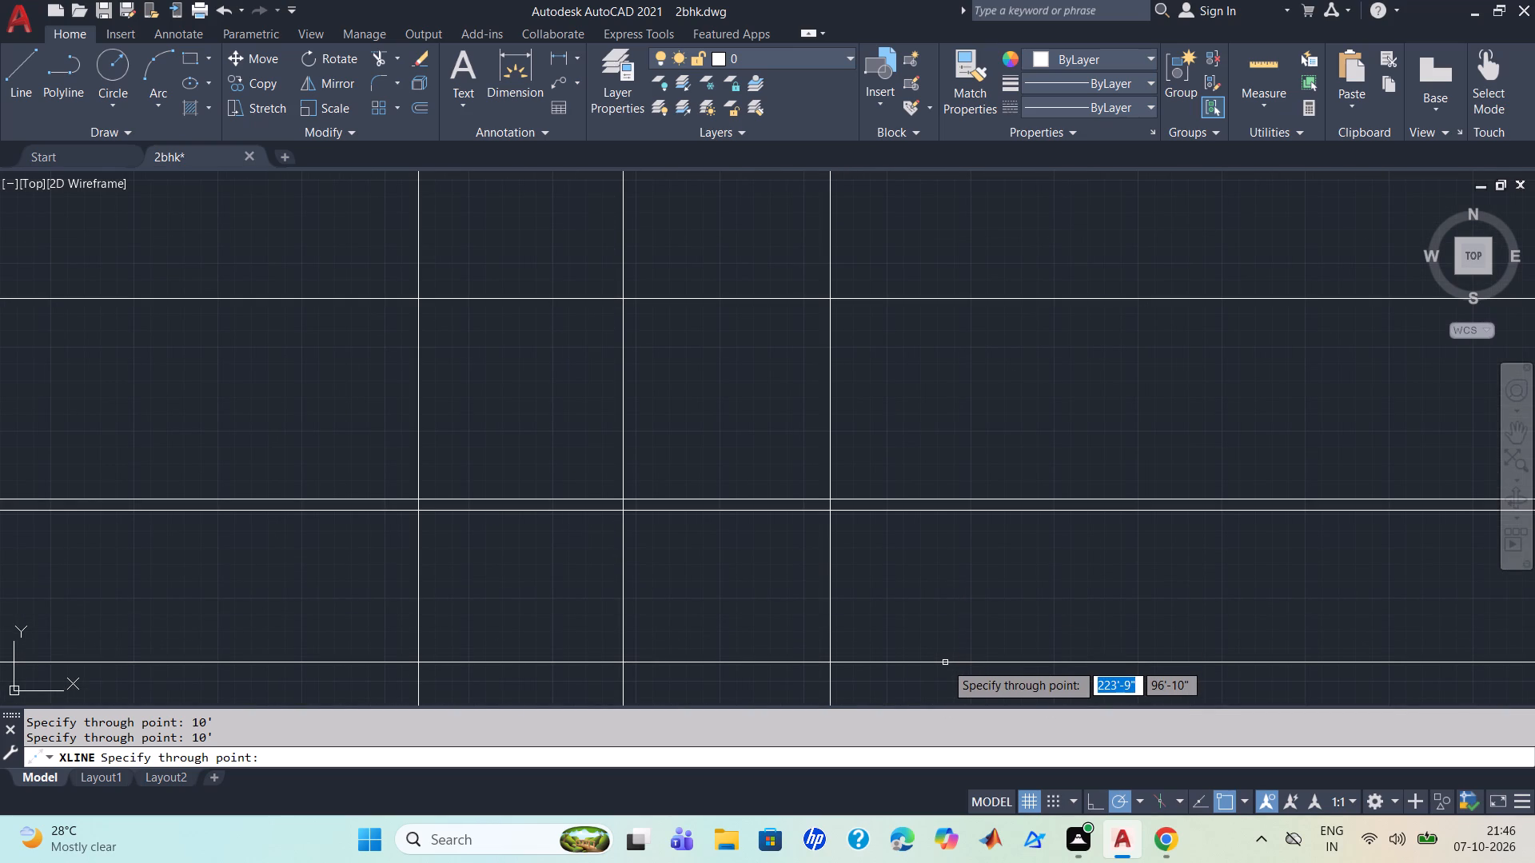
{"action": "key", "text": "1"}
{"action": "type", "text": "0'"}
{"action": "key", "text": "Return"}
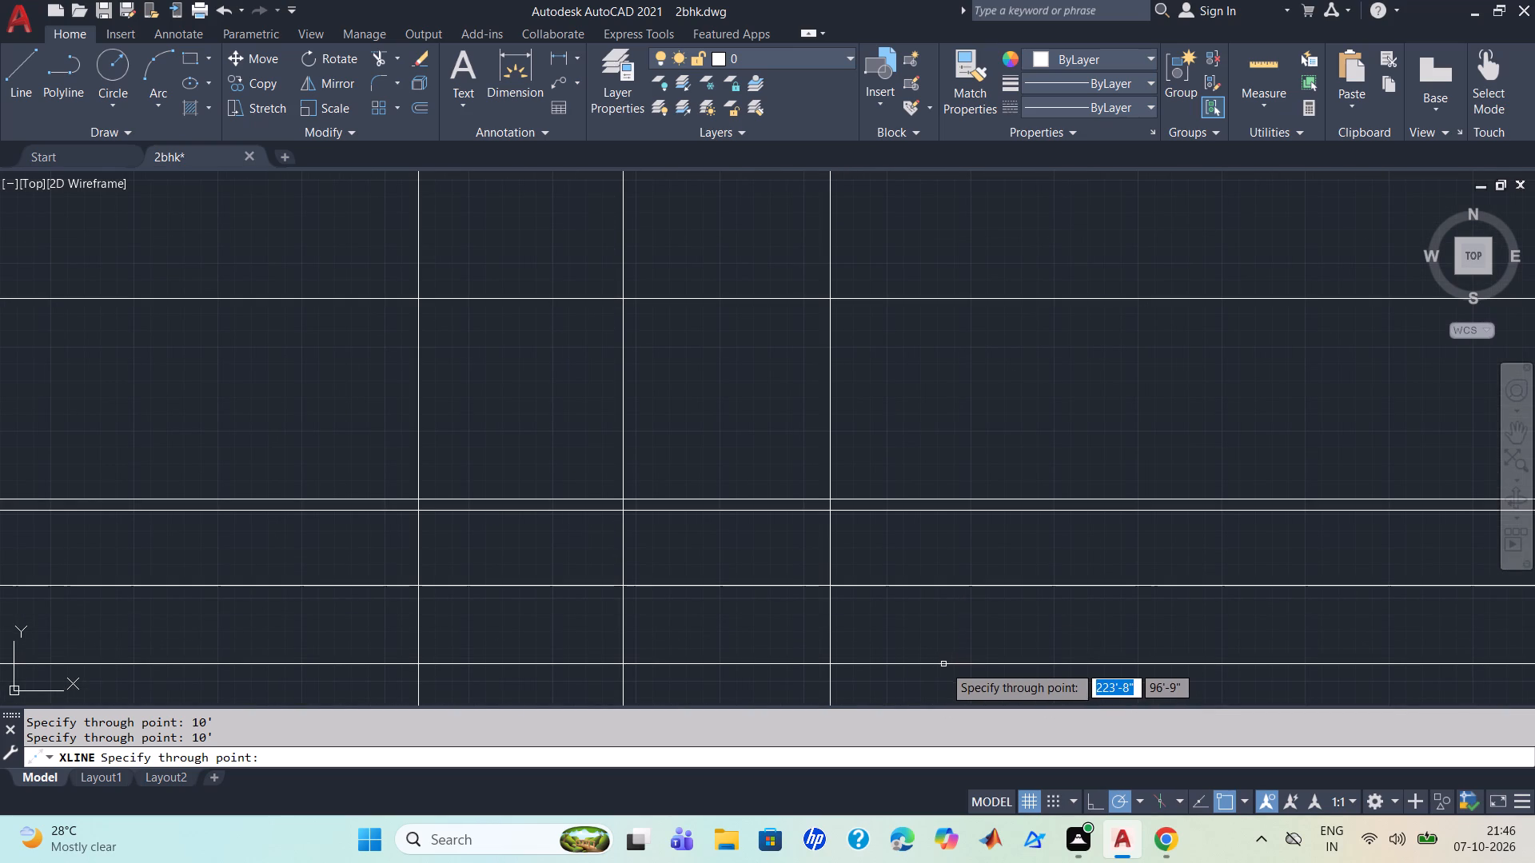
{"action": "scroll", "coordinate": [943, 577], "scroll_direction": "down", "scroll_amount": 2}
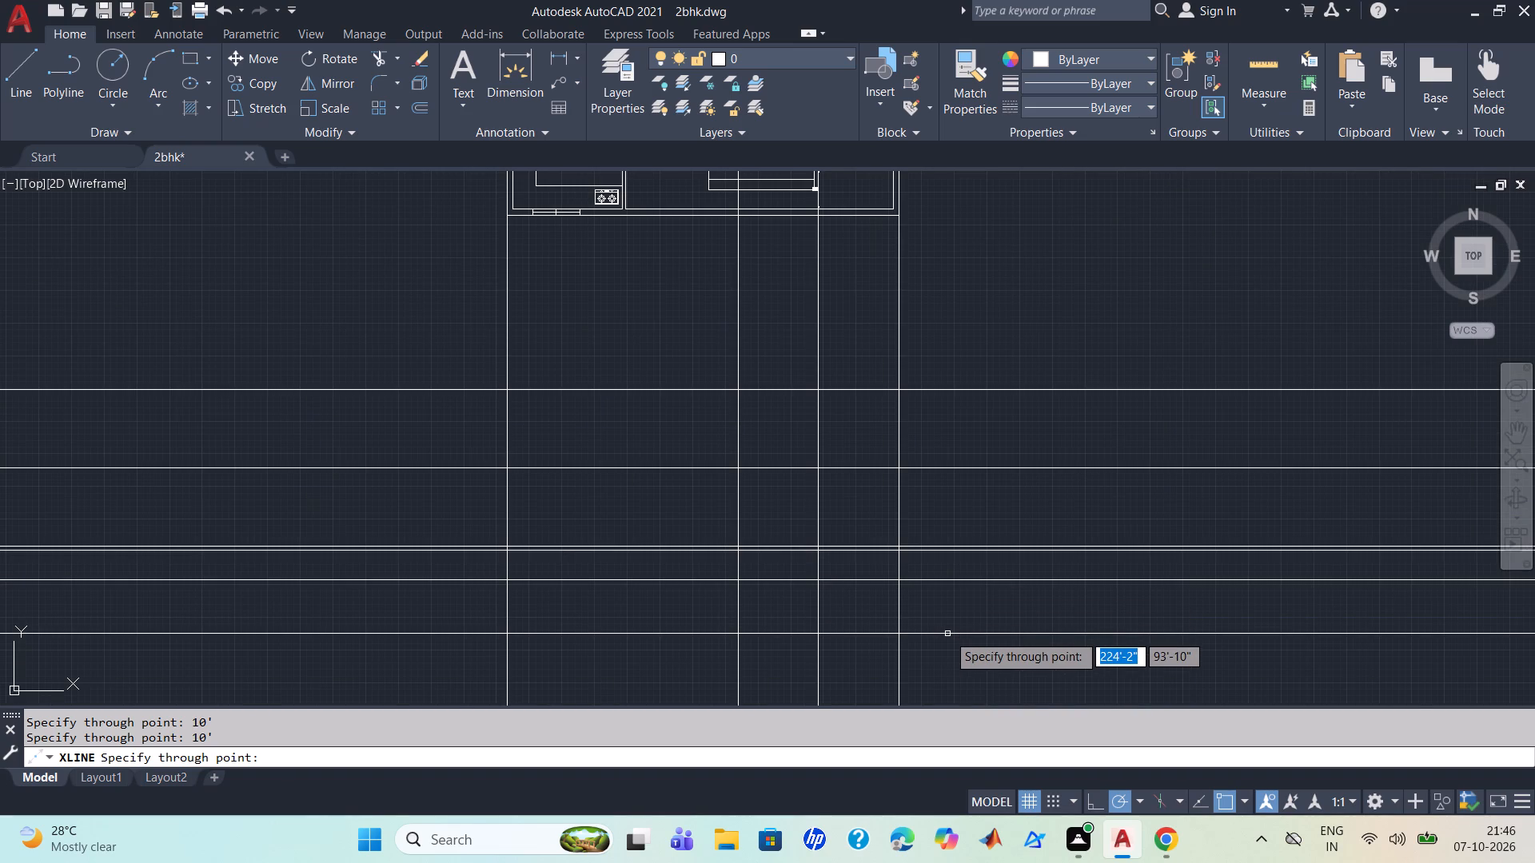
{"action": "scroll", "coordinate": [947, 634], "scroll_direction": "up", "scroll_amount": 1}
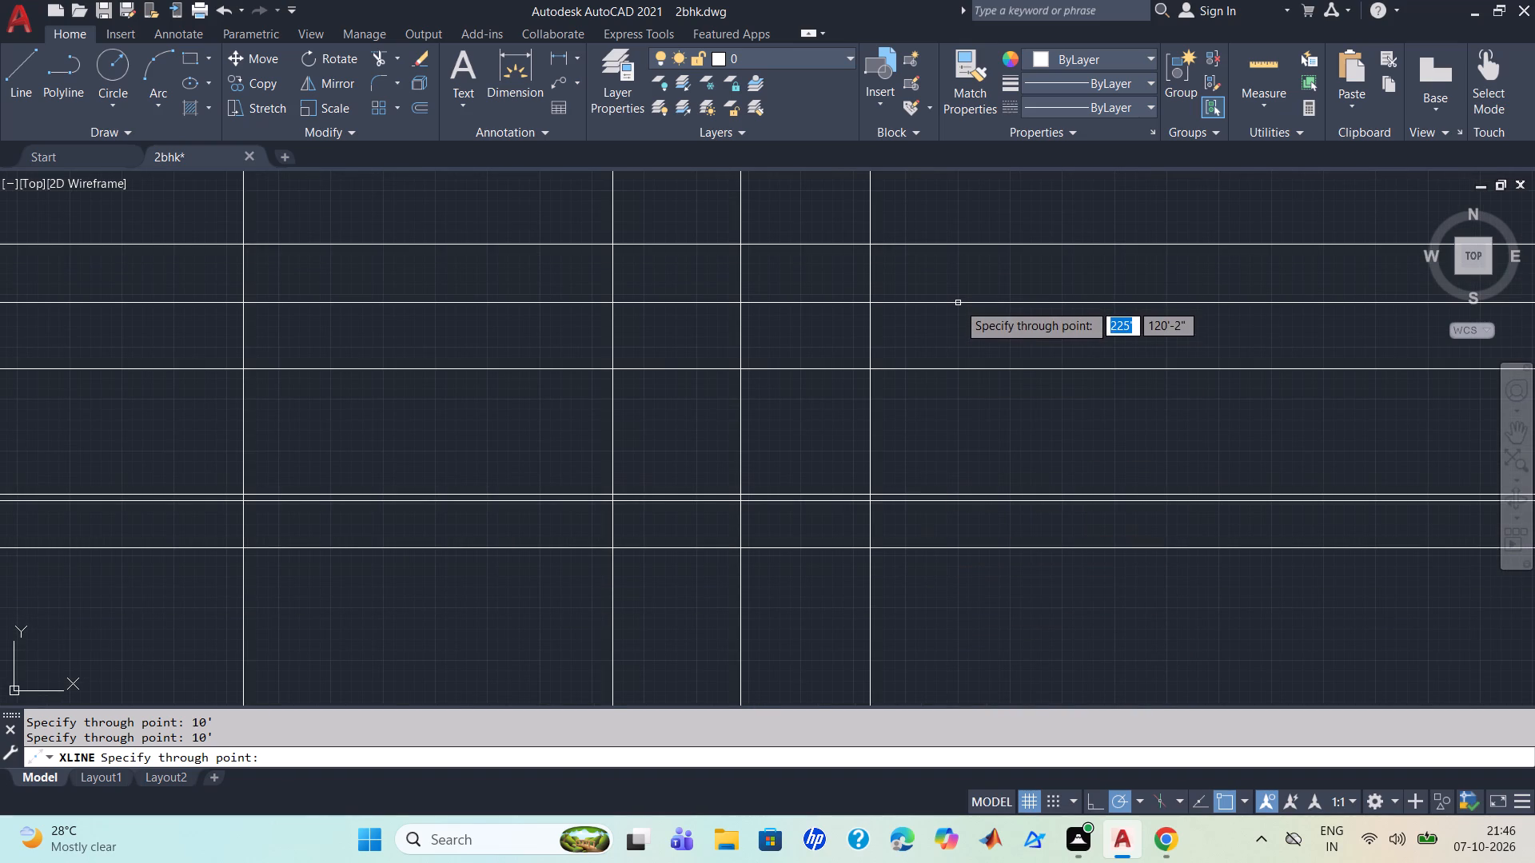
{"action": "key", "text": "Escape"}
Check the spacing between the horizontal construction lines with Quick Measure.
{"action": "left_click", "coordinate": [1275, 52]}
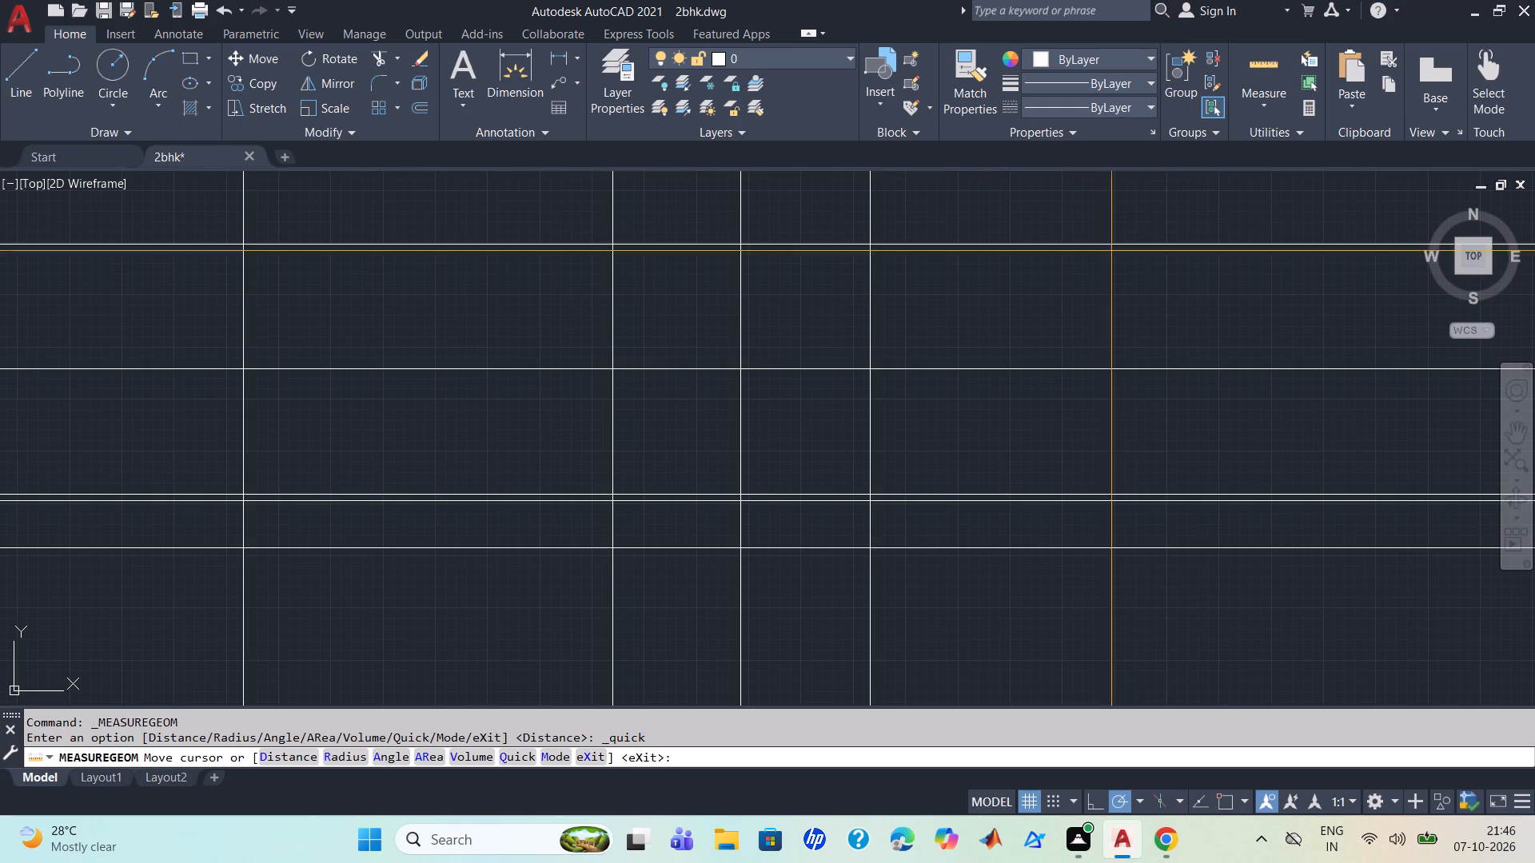
{"action": "scroll", "coordinate": [1040, 322], "scroll_direction": "down", "scroll_amount": 4}
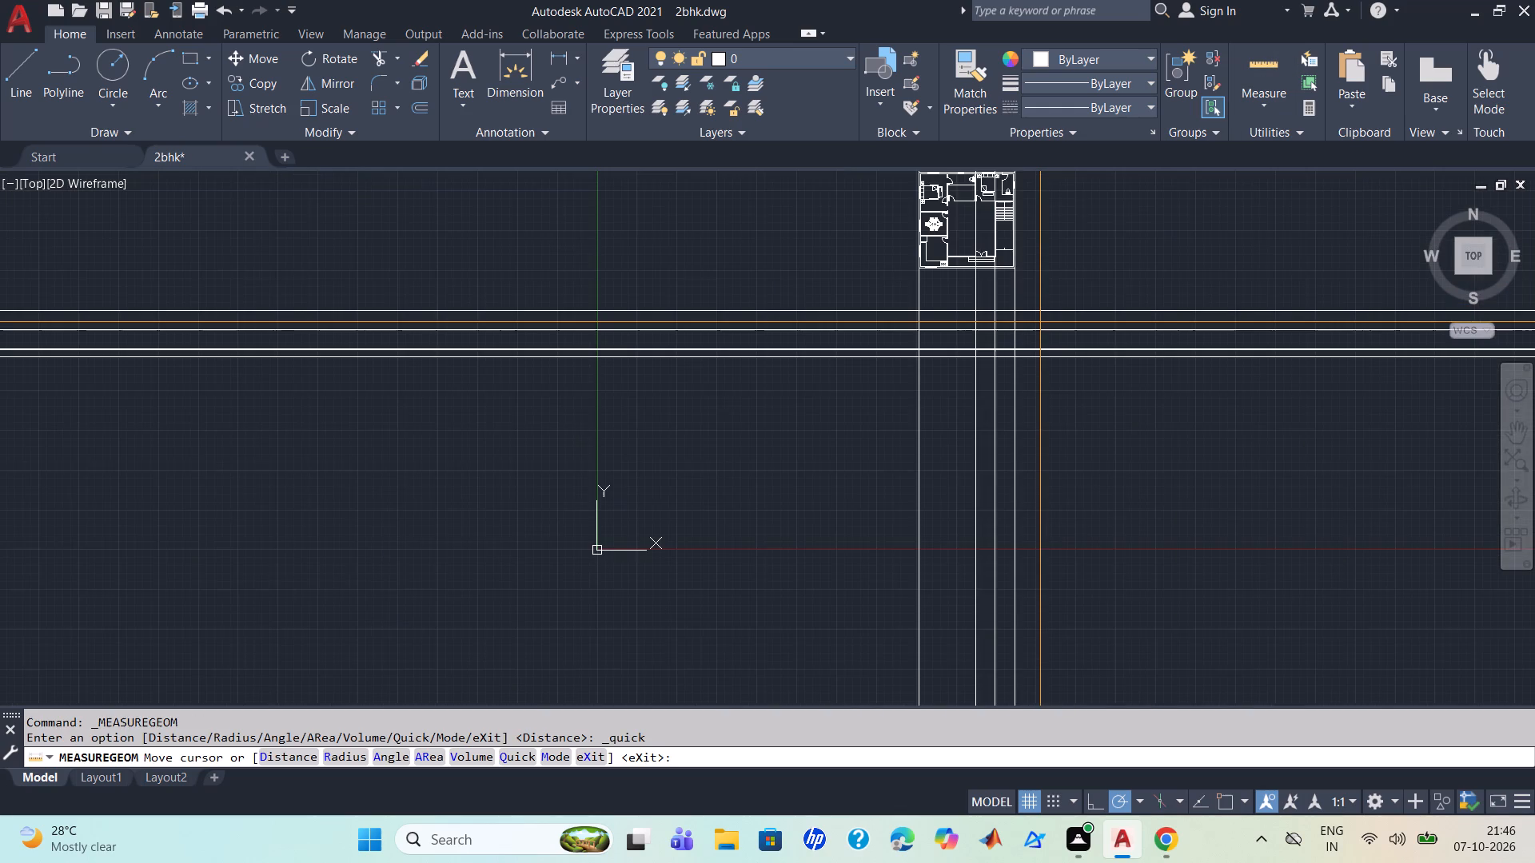
{"action": "scroll", "coordinate": [1040, 322], "scroll_direction": "up", "scroll_amount": 8}
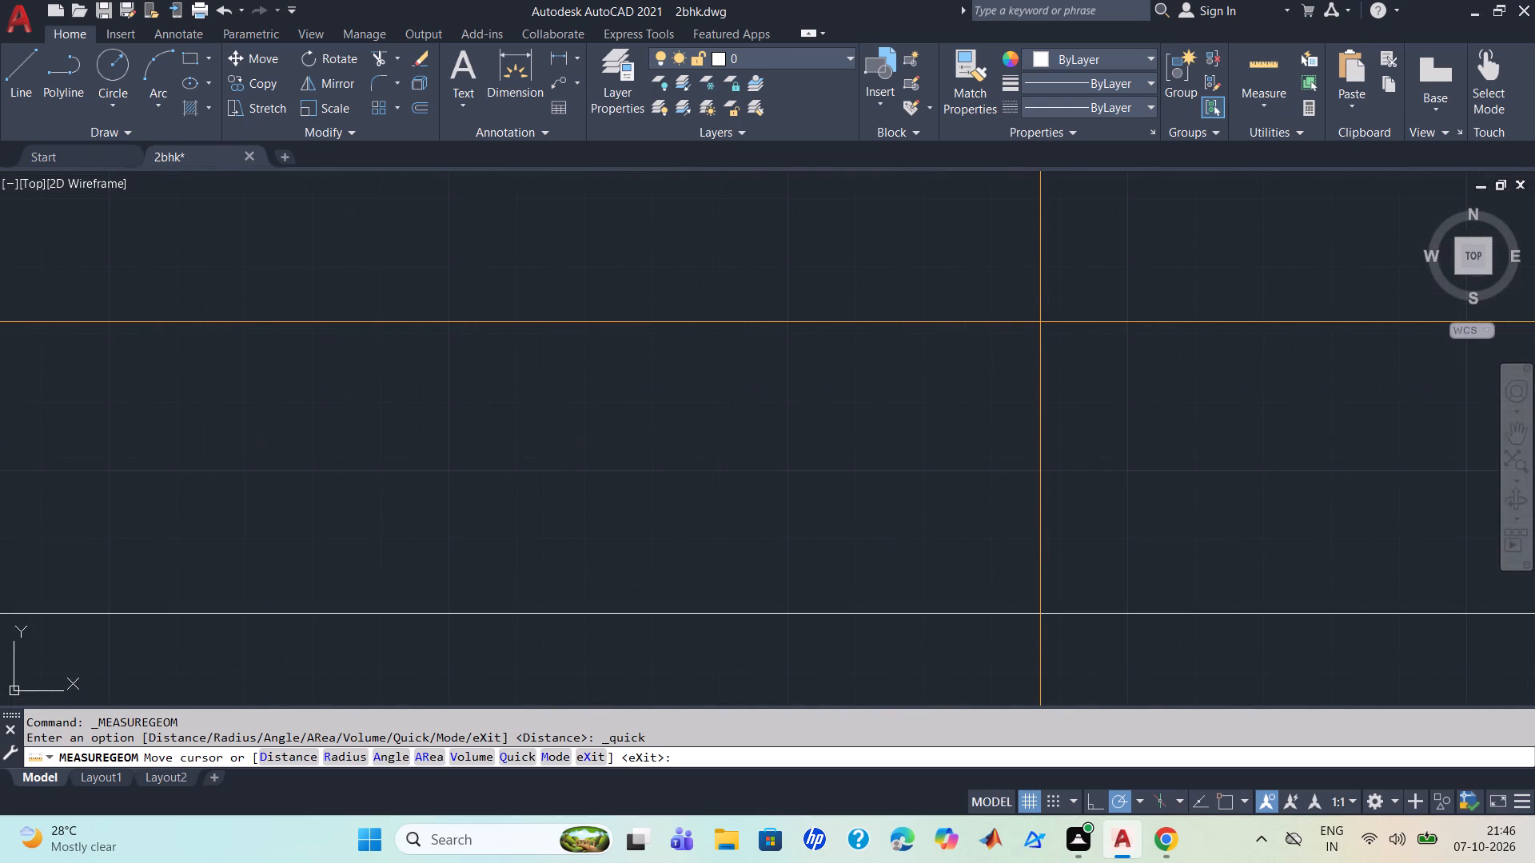
{"action": "scroll", "coordinate": [1040, 322], "scroll_direction": "down", "scroll_amount": 5}
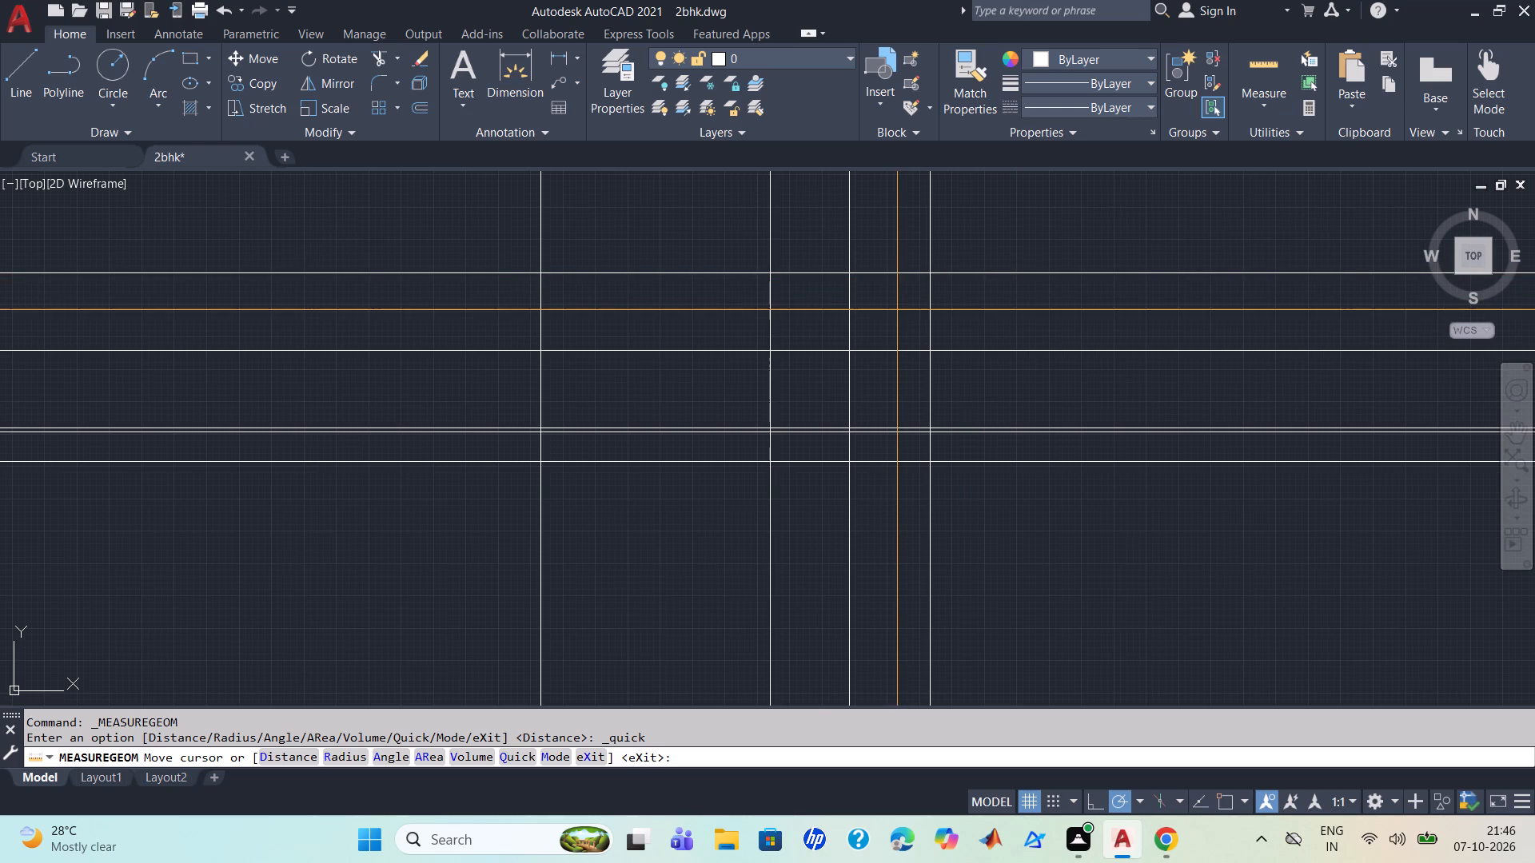
{"action": "scroll", "coordinate": [897, 310], "scroll_direction": "down", "scroll_amount": 1}
{"action": "scroll", "coordinate": [902, 325], "scroll_direction": "up", "scroll_amount": 2}
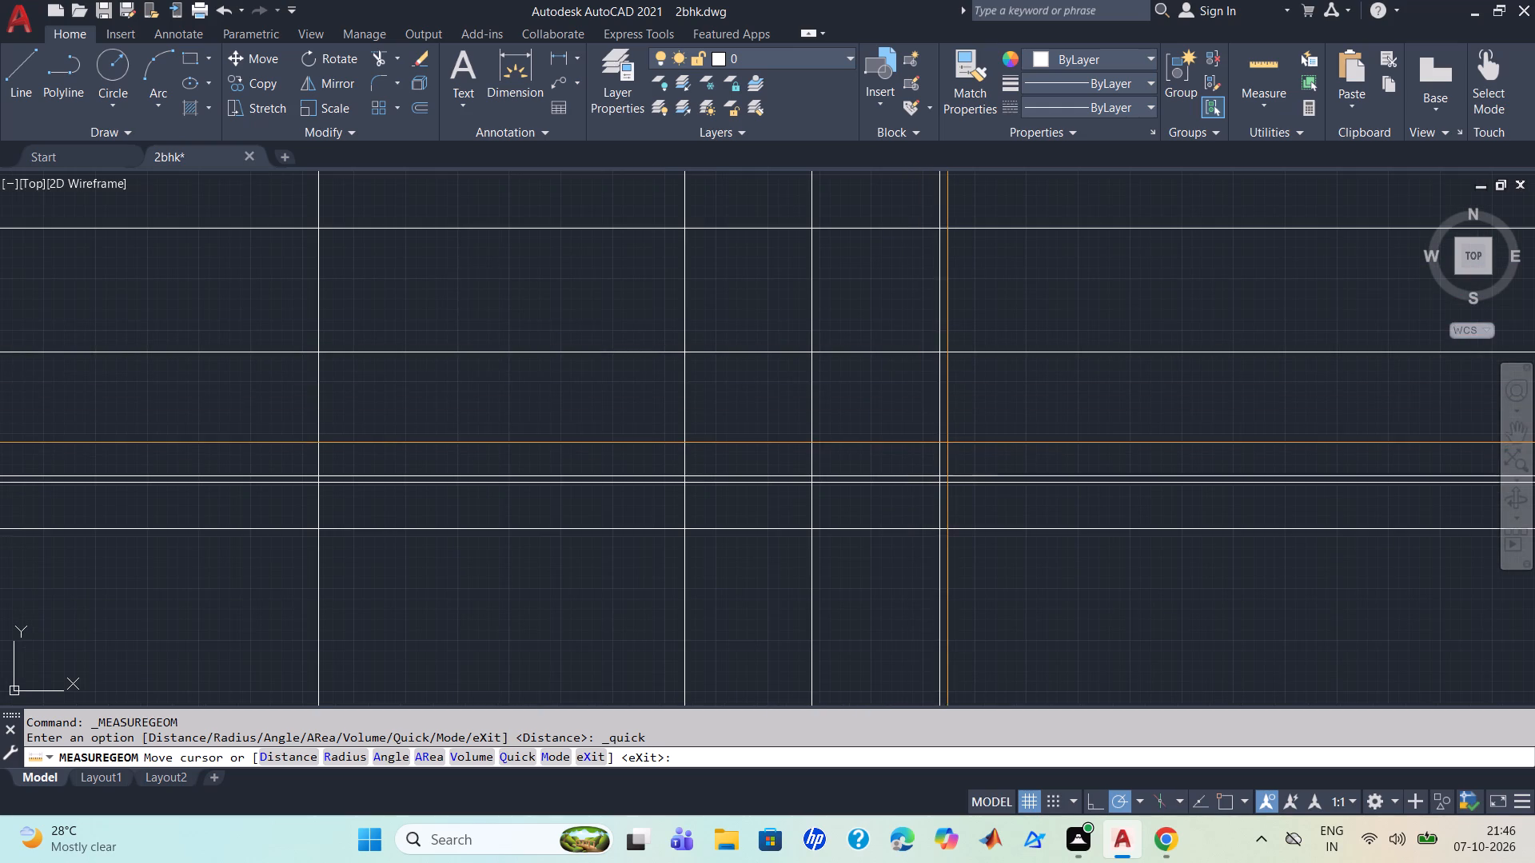
{"action": "scroll", "coordinate": [948, 440], "scroll_direction": "down", "scroll_amount": 1}
{"action": "key", "text": "Escape"}
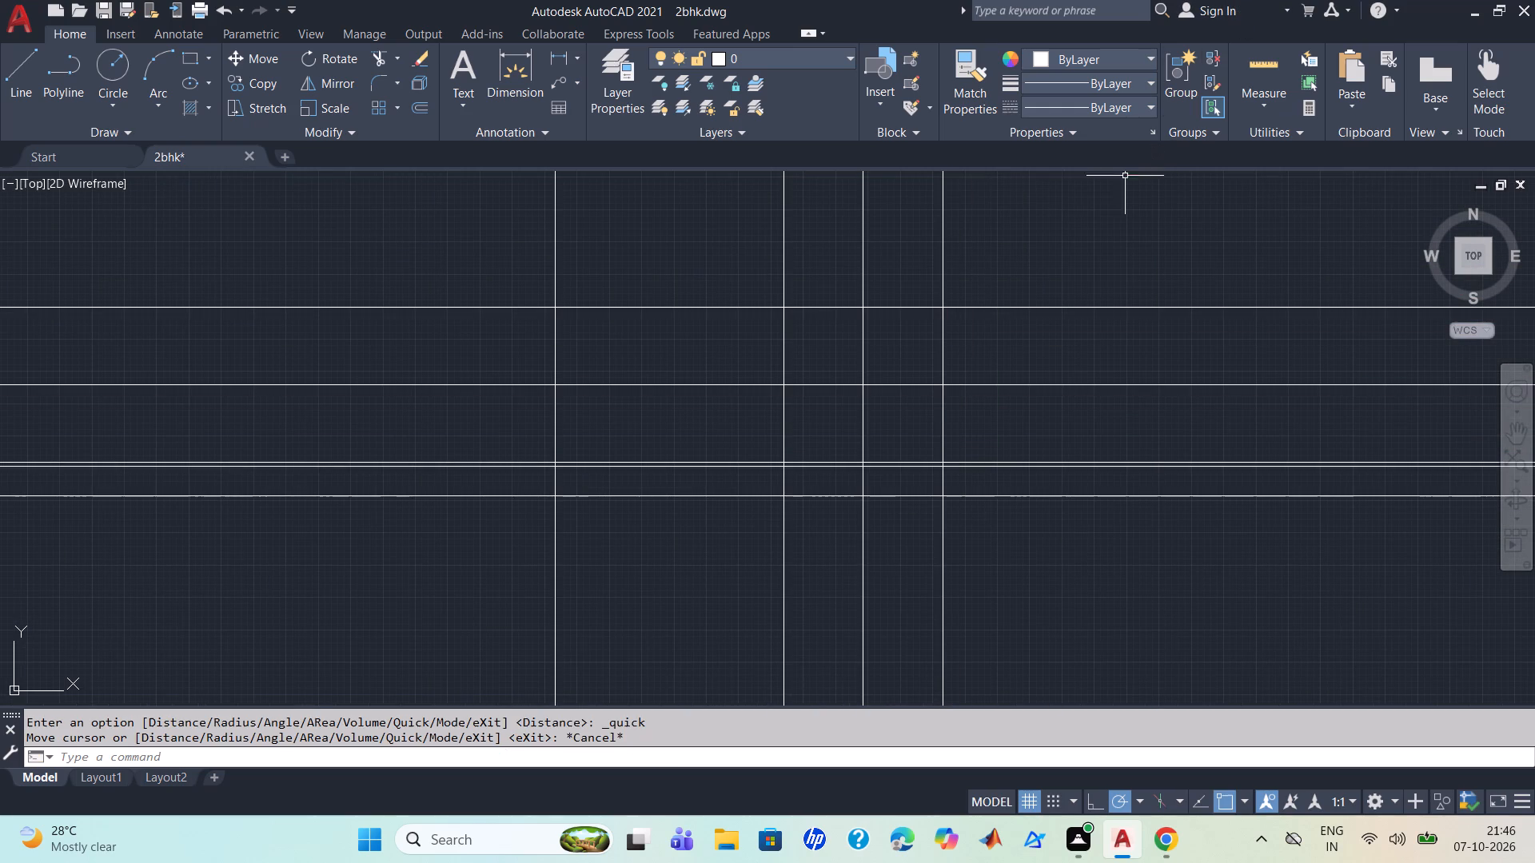
Check the gaps between the upper three horizontal construction lines with trial linear dimensions, without placing any.
{"action": "left_click", "coordinate": [560, 60]}
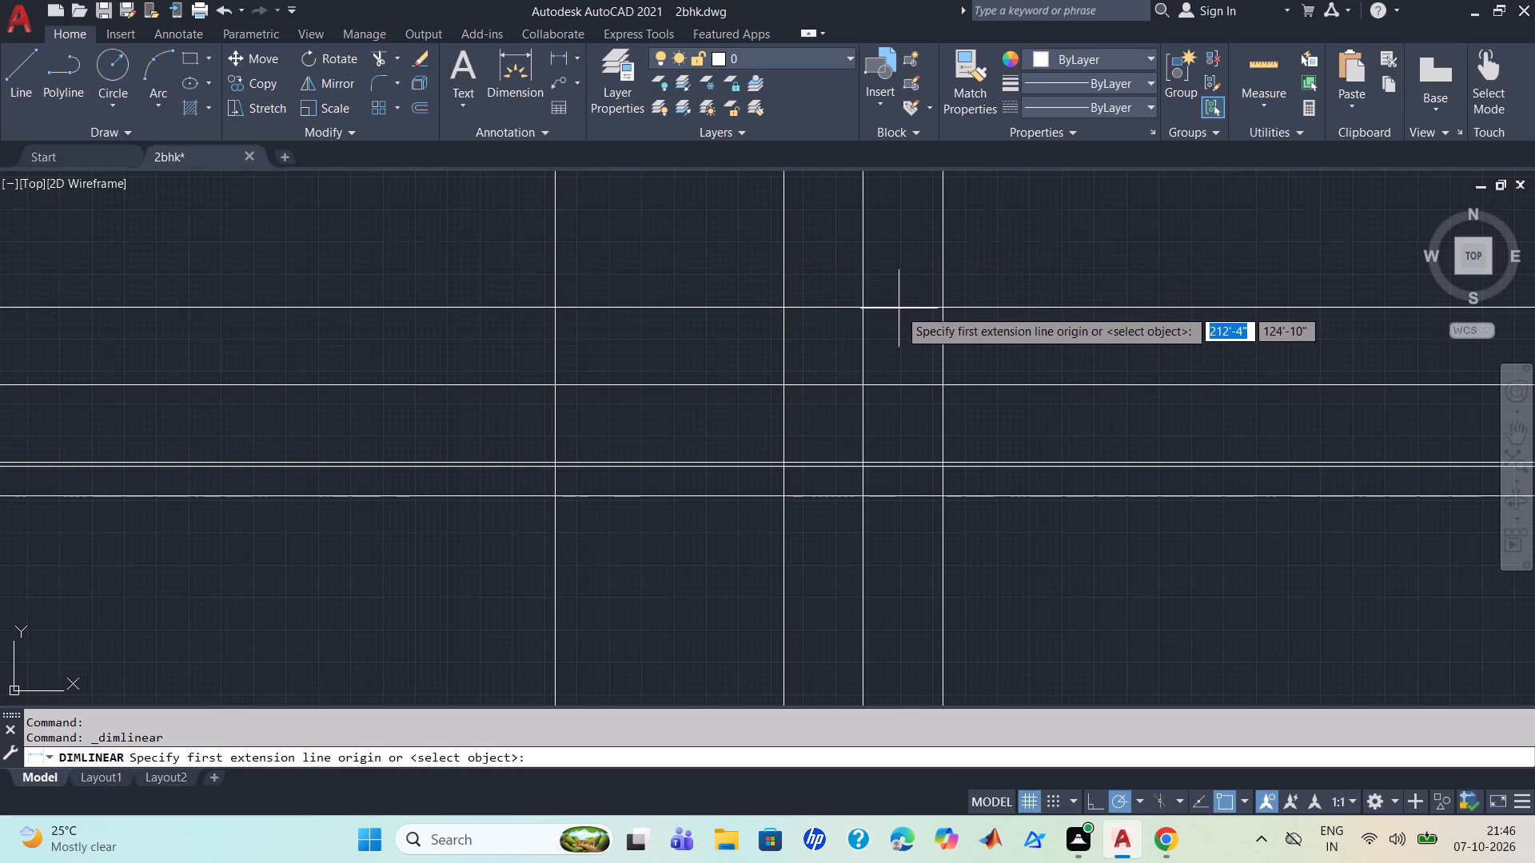
{"action": "left_click", "coordinate": [857, 304]}
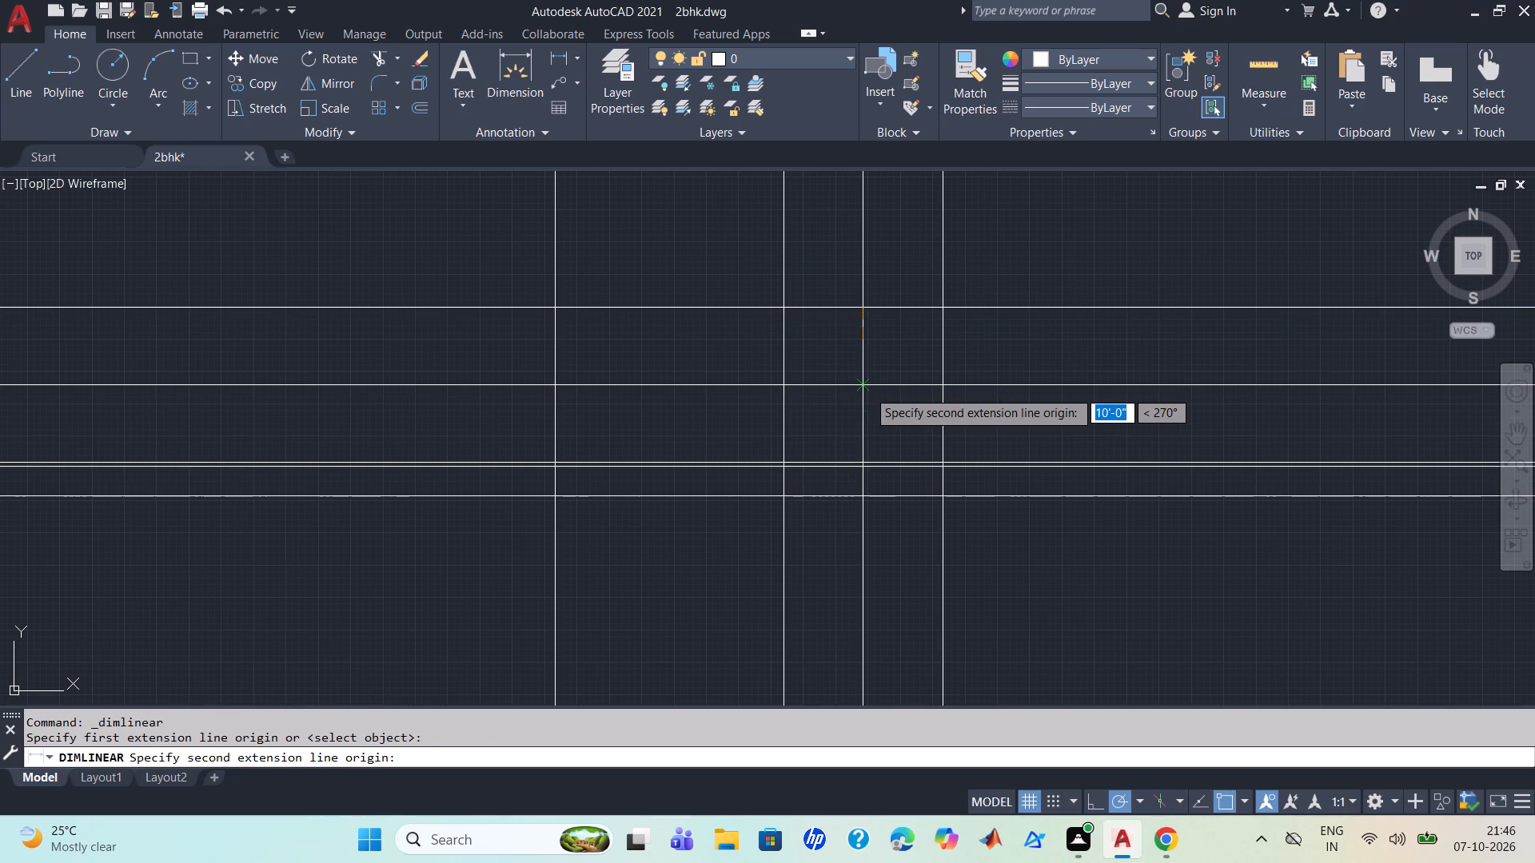
{"action": "left_click", "coordinate": [868, 390]}
{"action": "scroll", "coordinate": [909, 373], "scroll_direction": "up", "scroll_amount": 4}
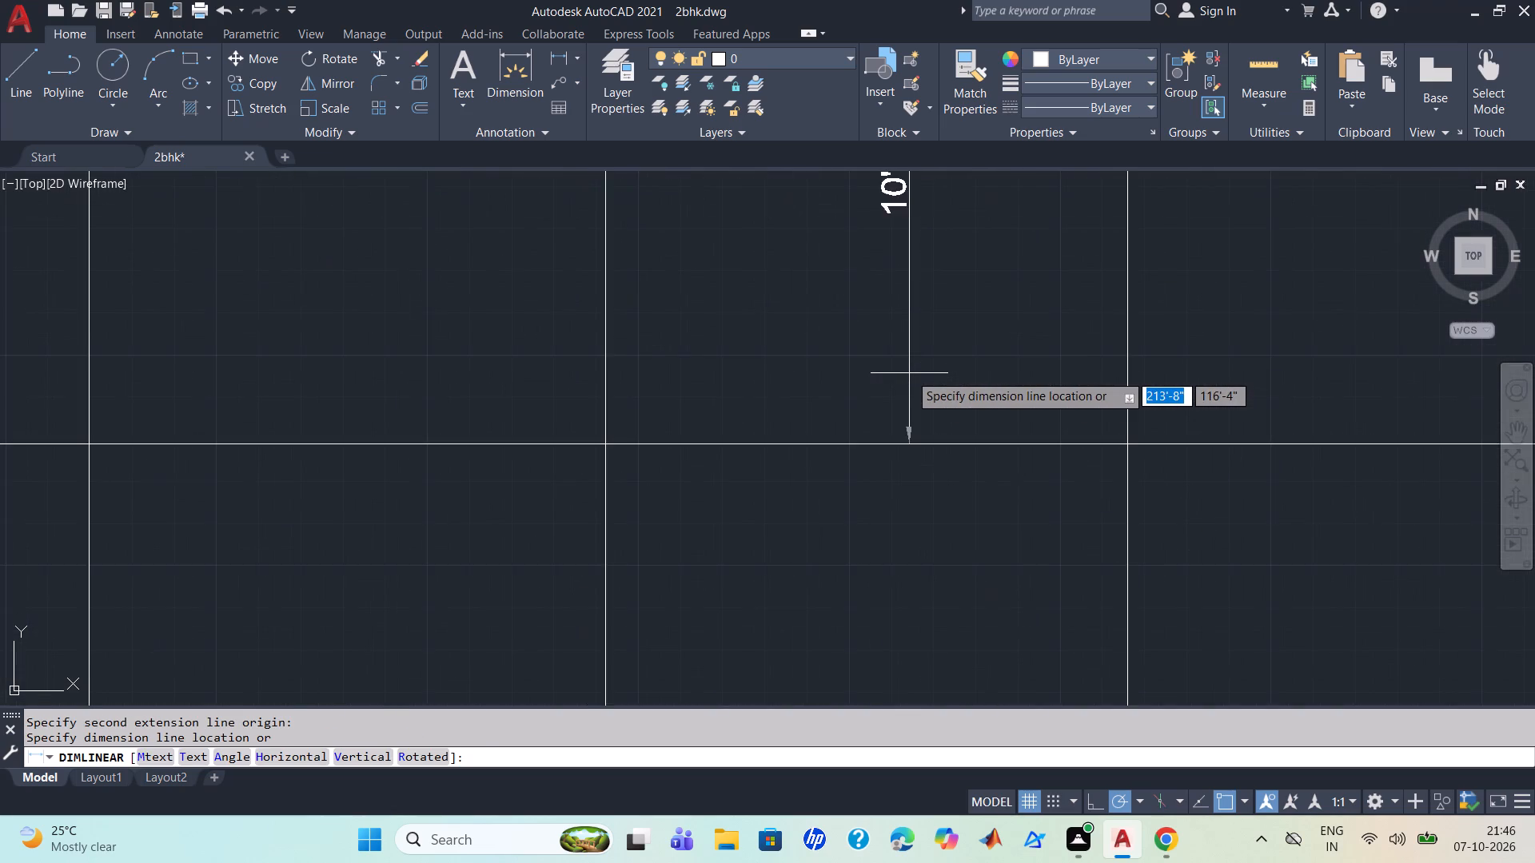
{"action": "scroll", "coordinate": [909, 373], "scroll_direction": "down", "scroll_amount": 3}
{"action": "key", "text": "Escape"}
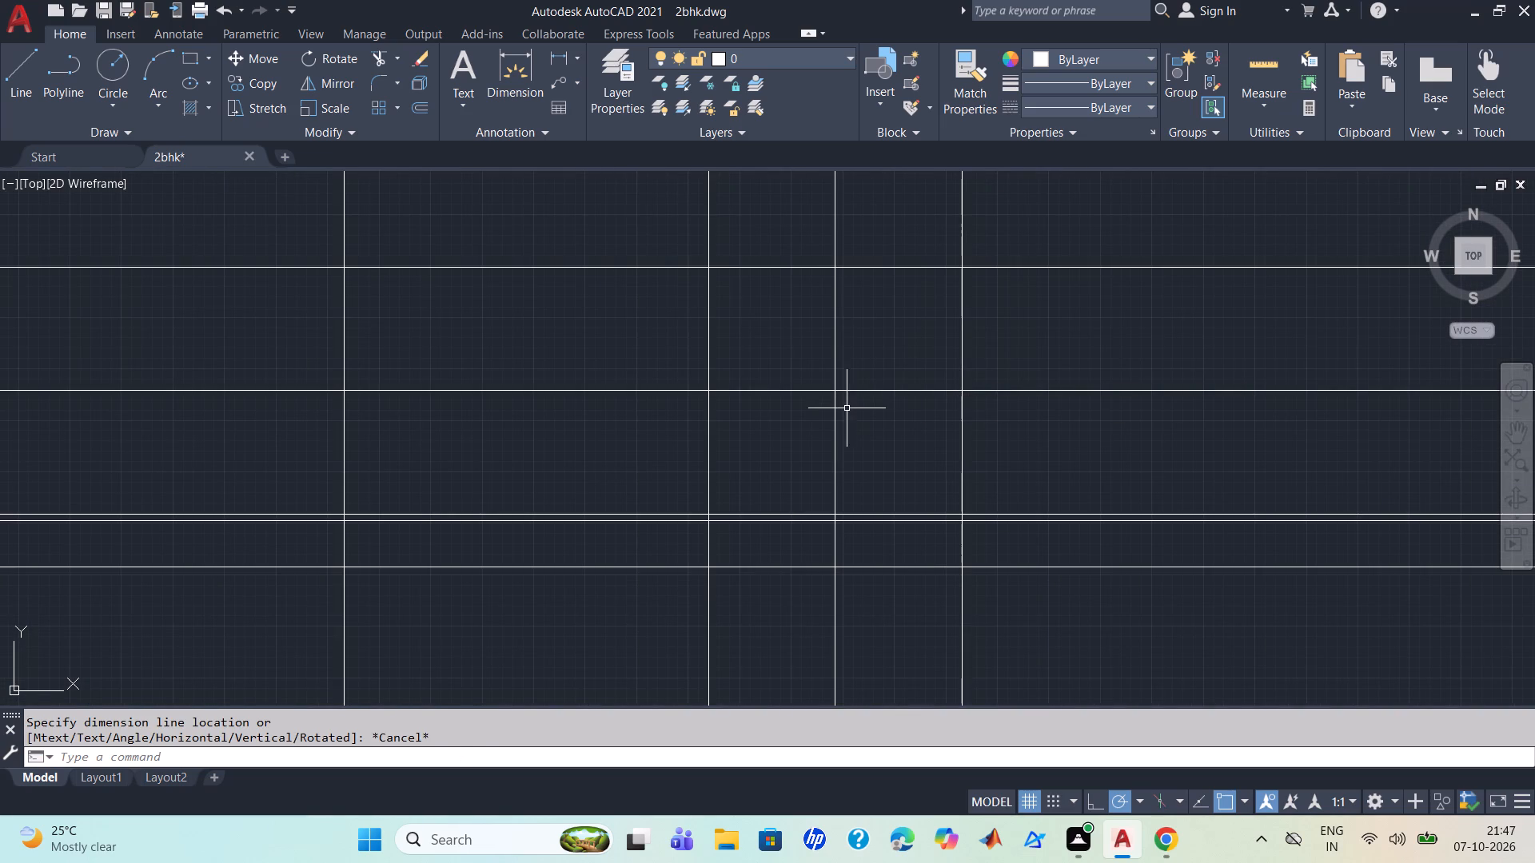
{"action": "key", "text": "space"}
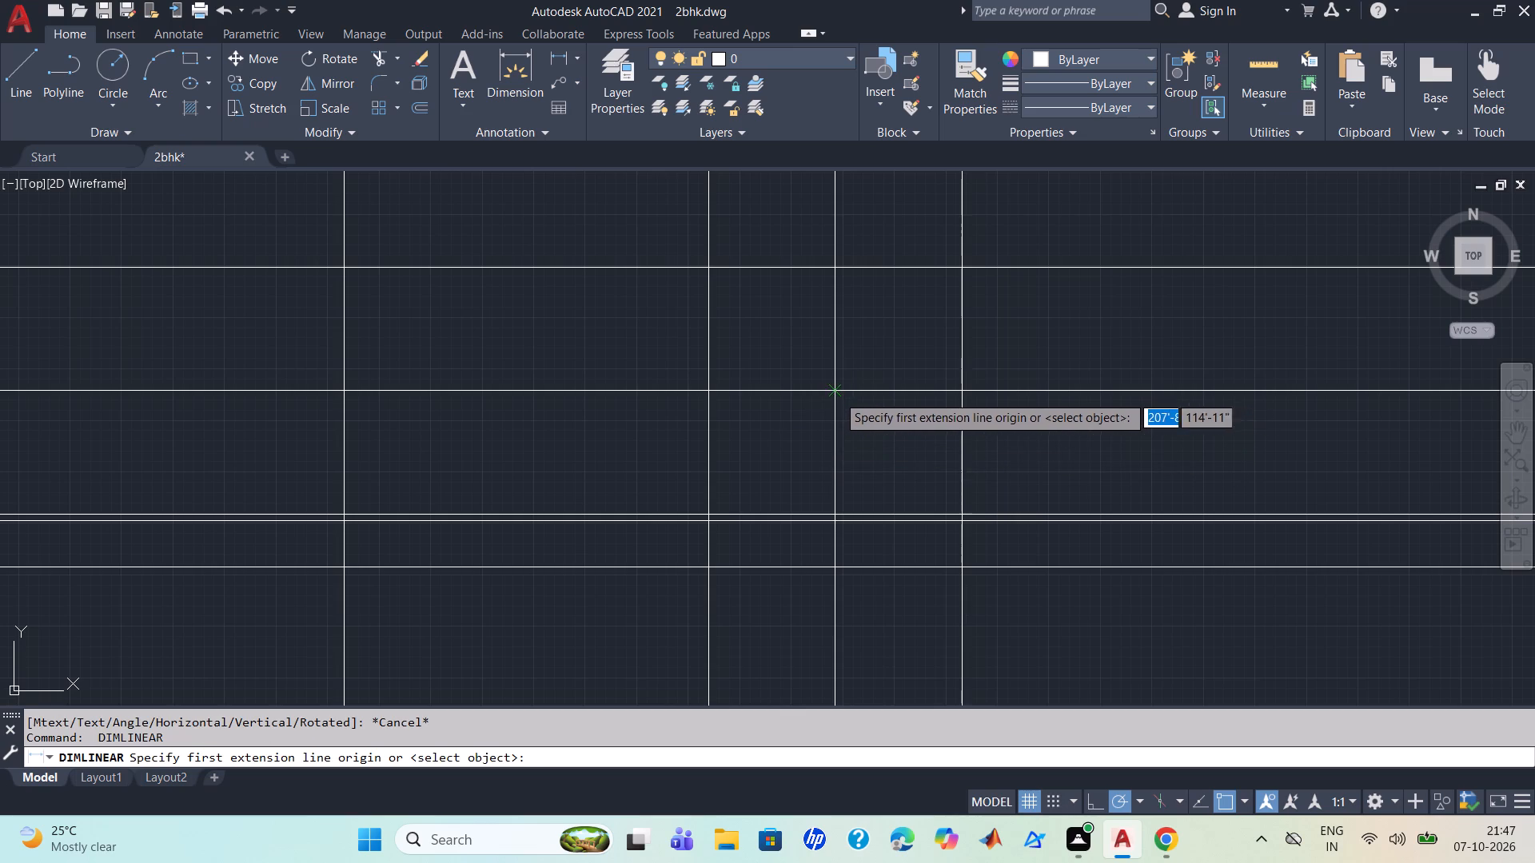
{"action": "left_click", "coordinate": [833, 392]}
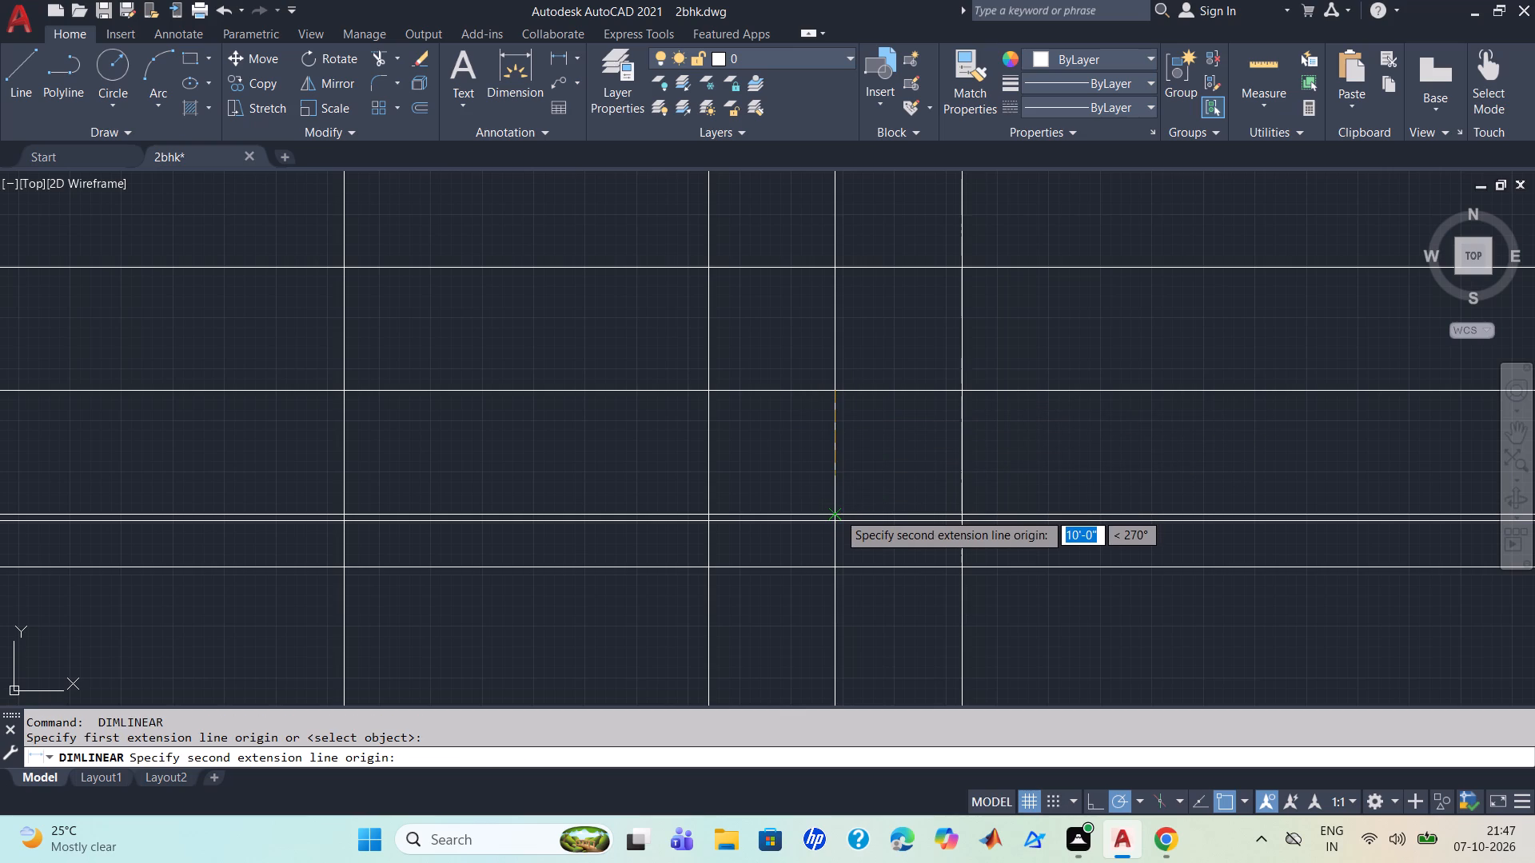
{"action": "left_click", "coordinate": [838, 512]}
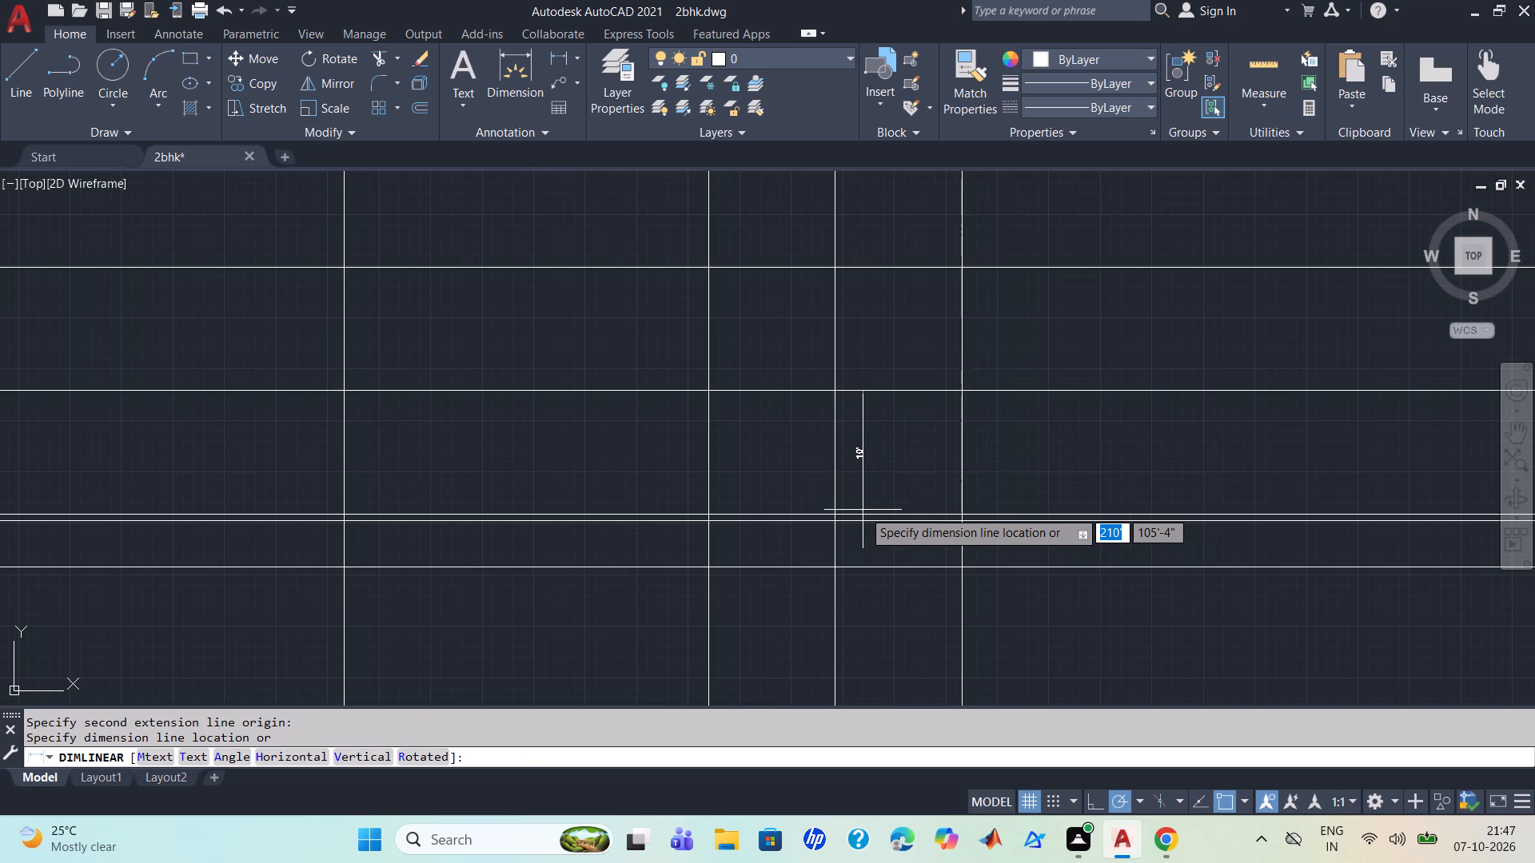
{"action": "scroll", "coordinate": [863, 510], "scroll_direction": "up", "scroll_amount": 2}
{"action": "scroll", "coordinate": [863, 510], "scroll_direction": "down", "scroll_amount": 2}
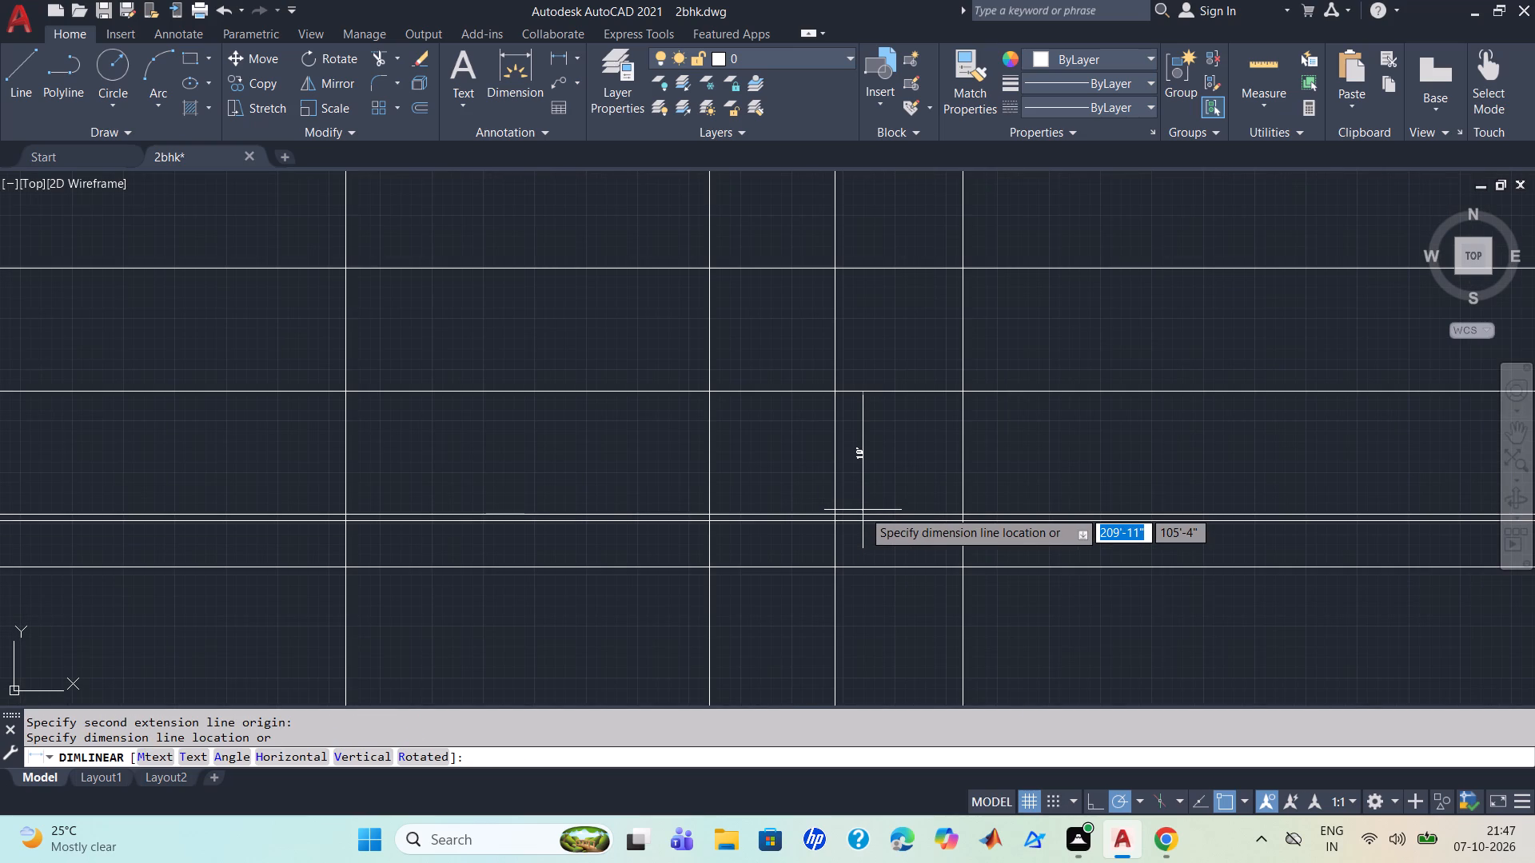
{"action": "key", "text": "Escape"}
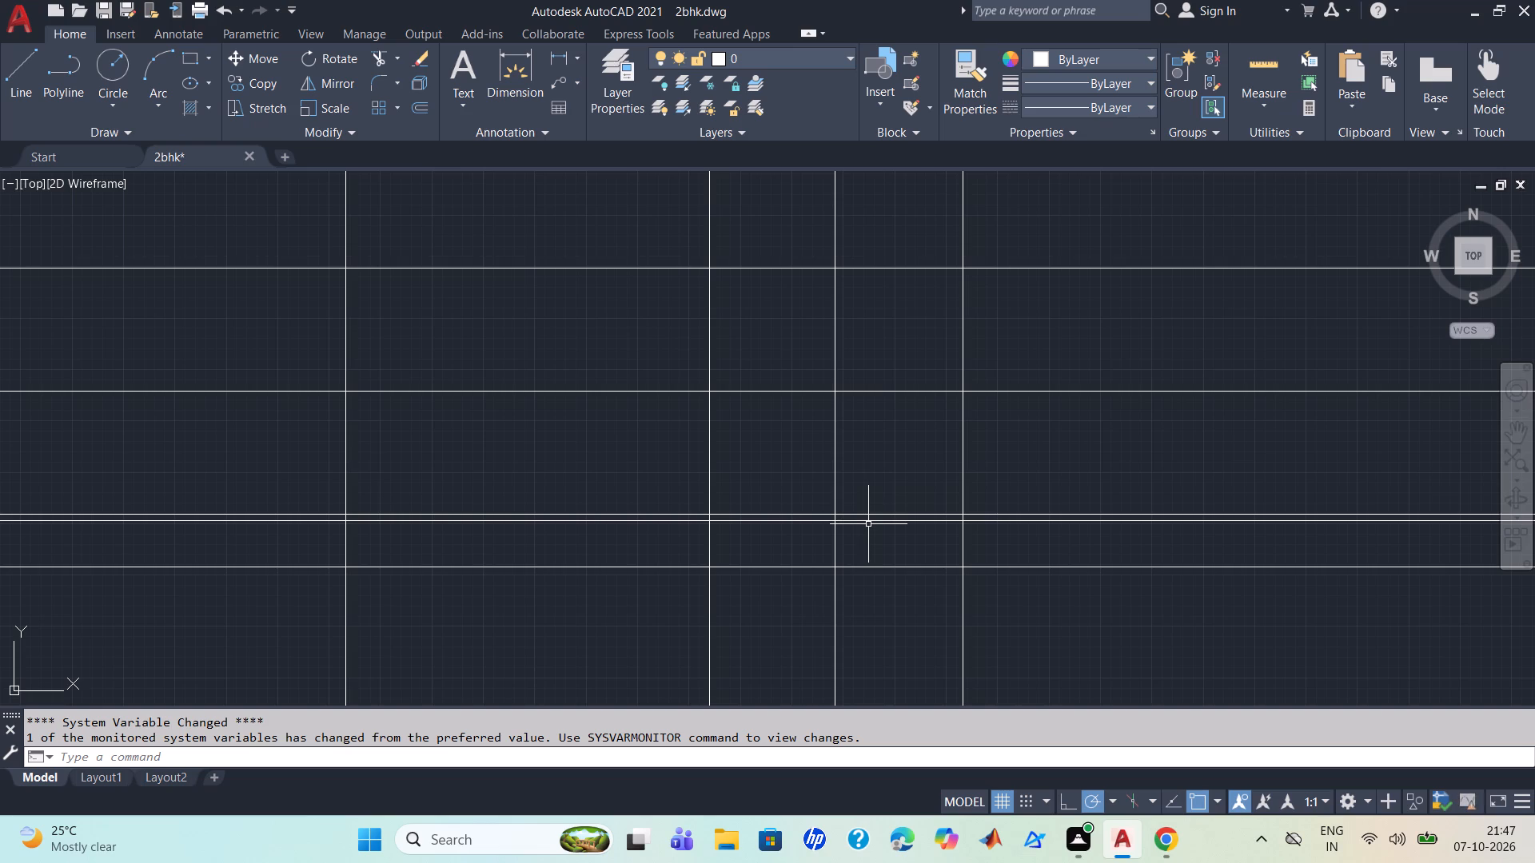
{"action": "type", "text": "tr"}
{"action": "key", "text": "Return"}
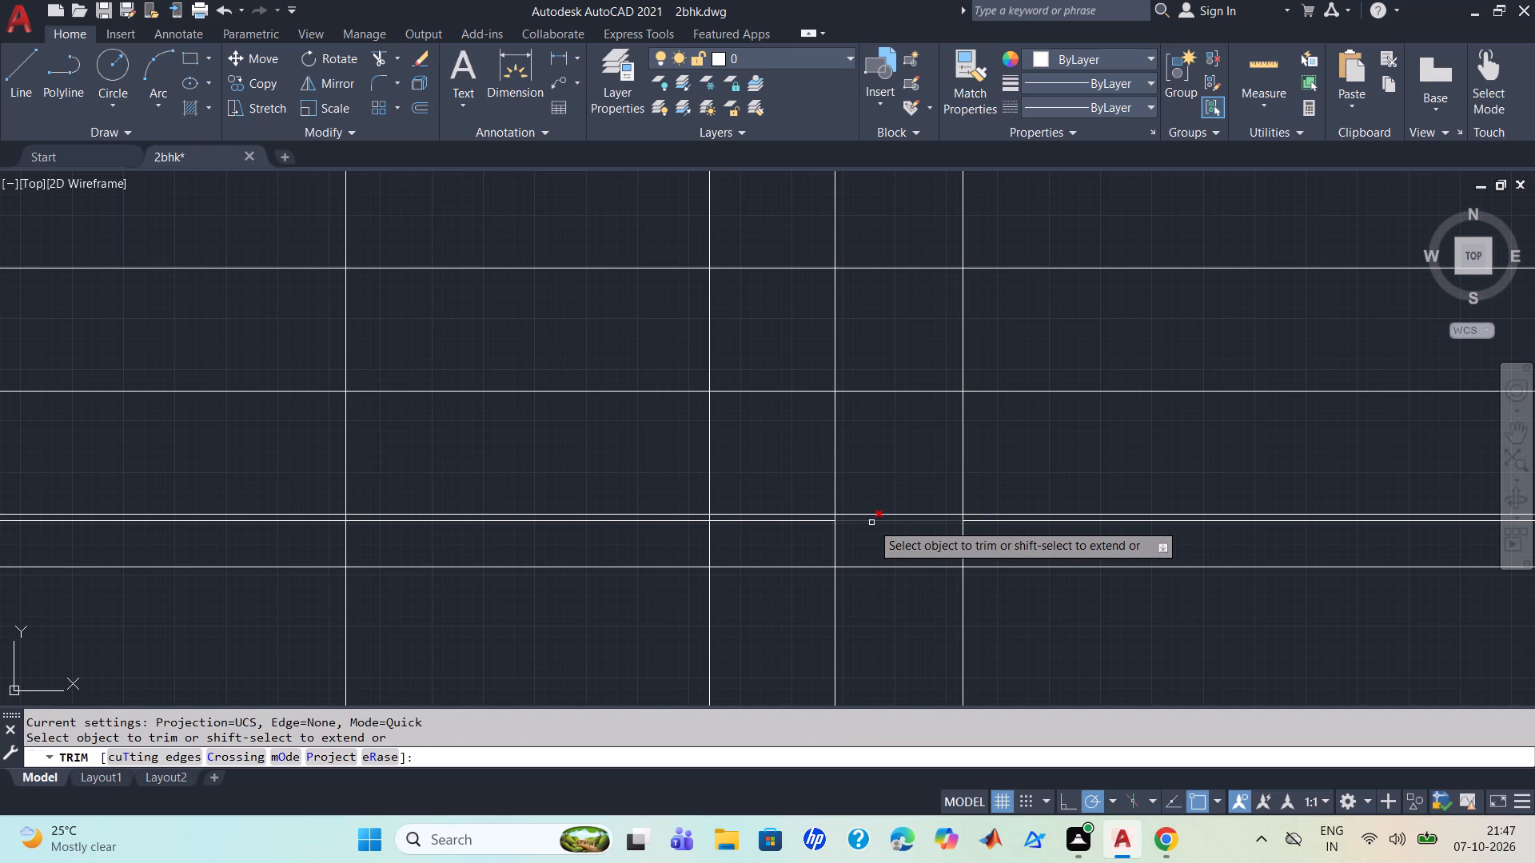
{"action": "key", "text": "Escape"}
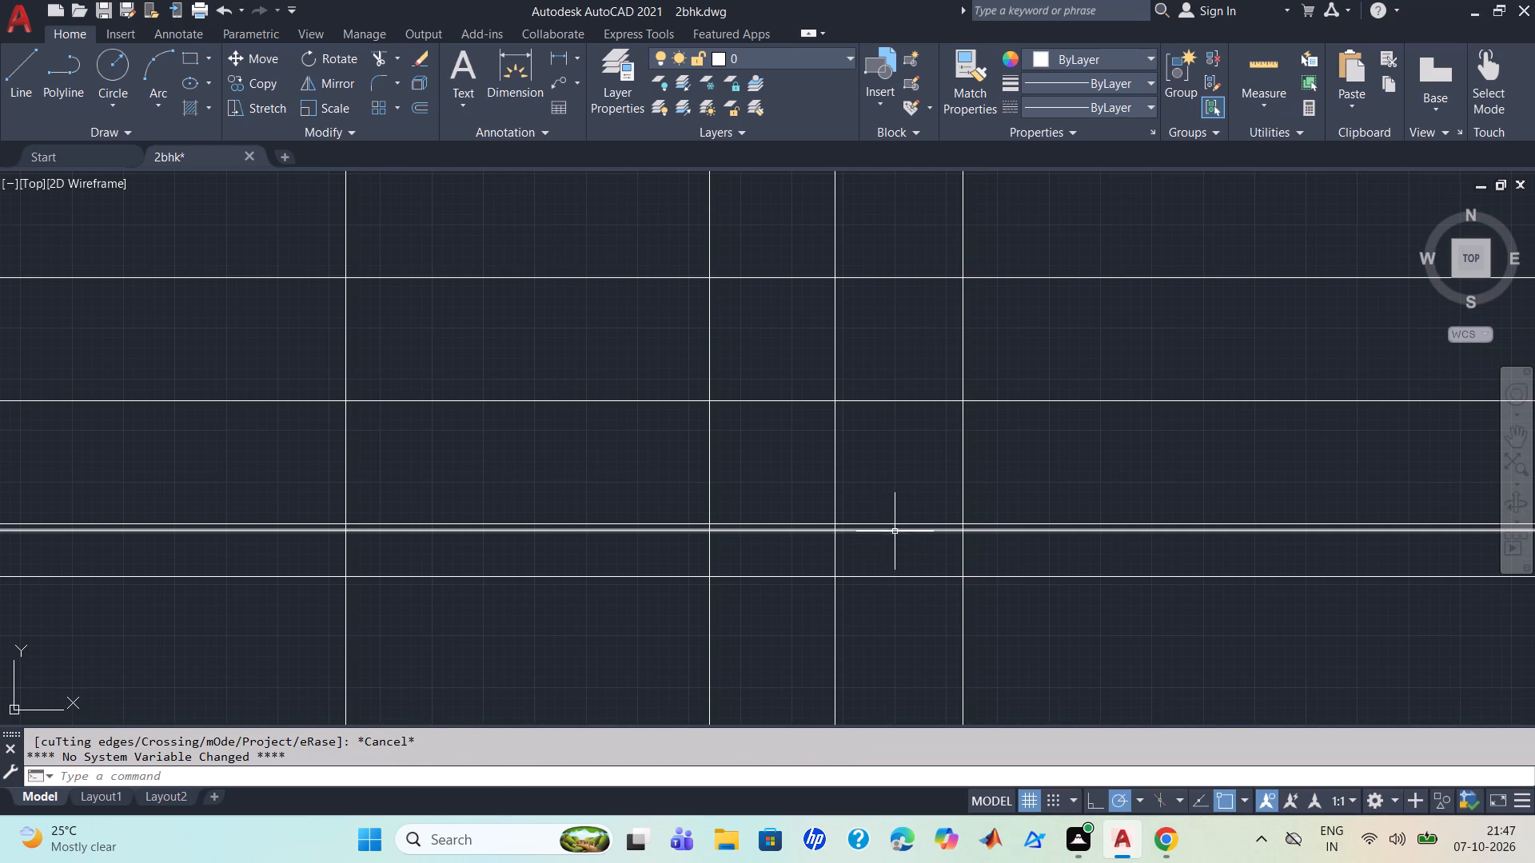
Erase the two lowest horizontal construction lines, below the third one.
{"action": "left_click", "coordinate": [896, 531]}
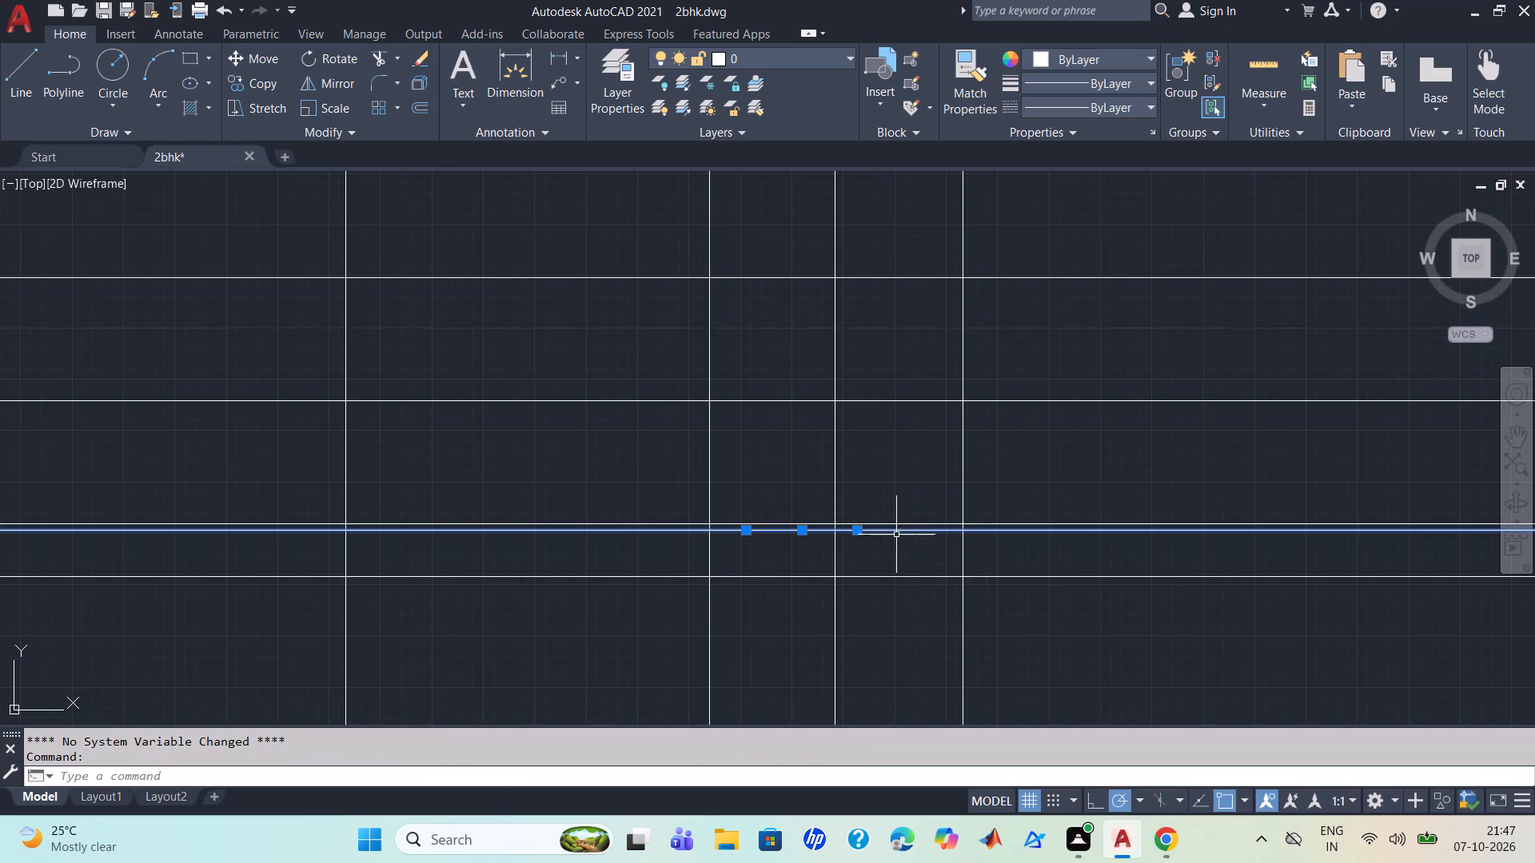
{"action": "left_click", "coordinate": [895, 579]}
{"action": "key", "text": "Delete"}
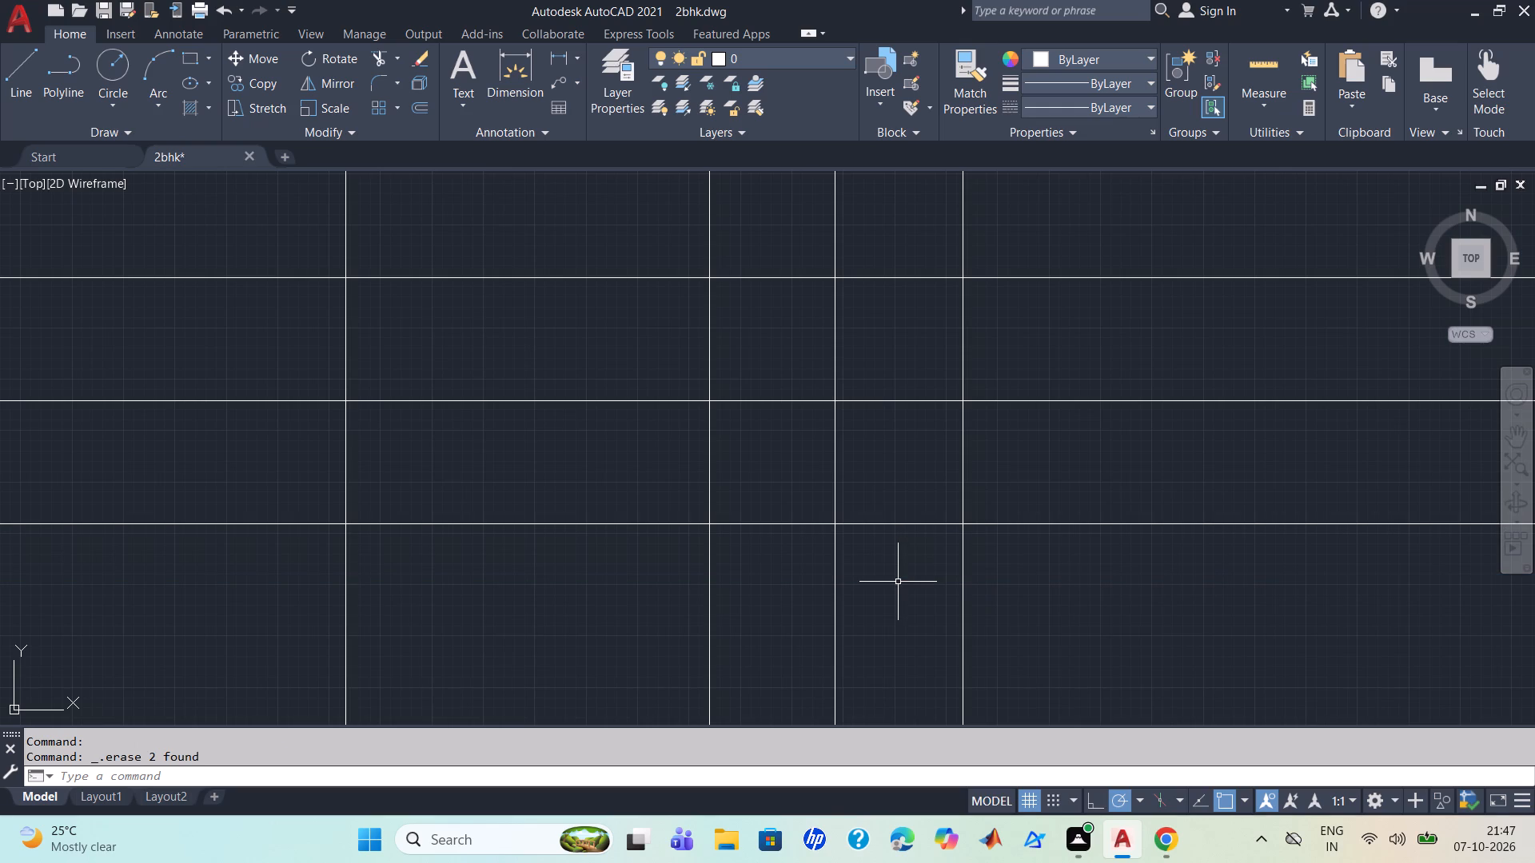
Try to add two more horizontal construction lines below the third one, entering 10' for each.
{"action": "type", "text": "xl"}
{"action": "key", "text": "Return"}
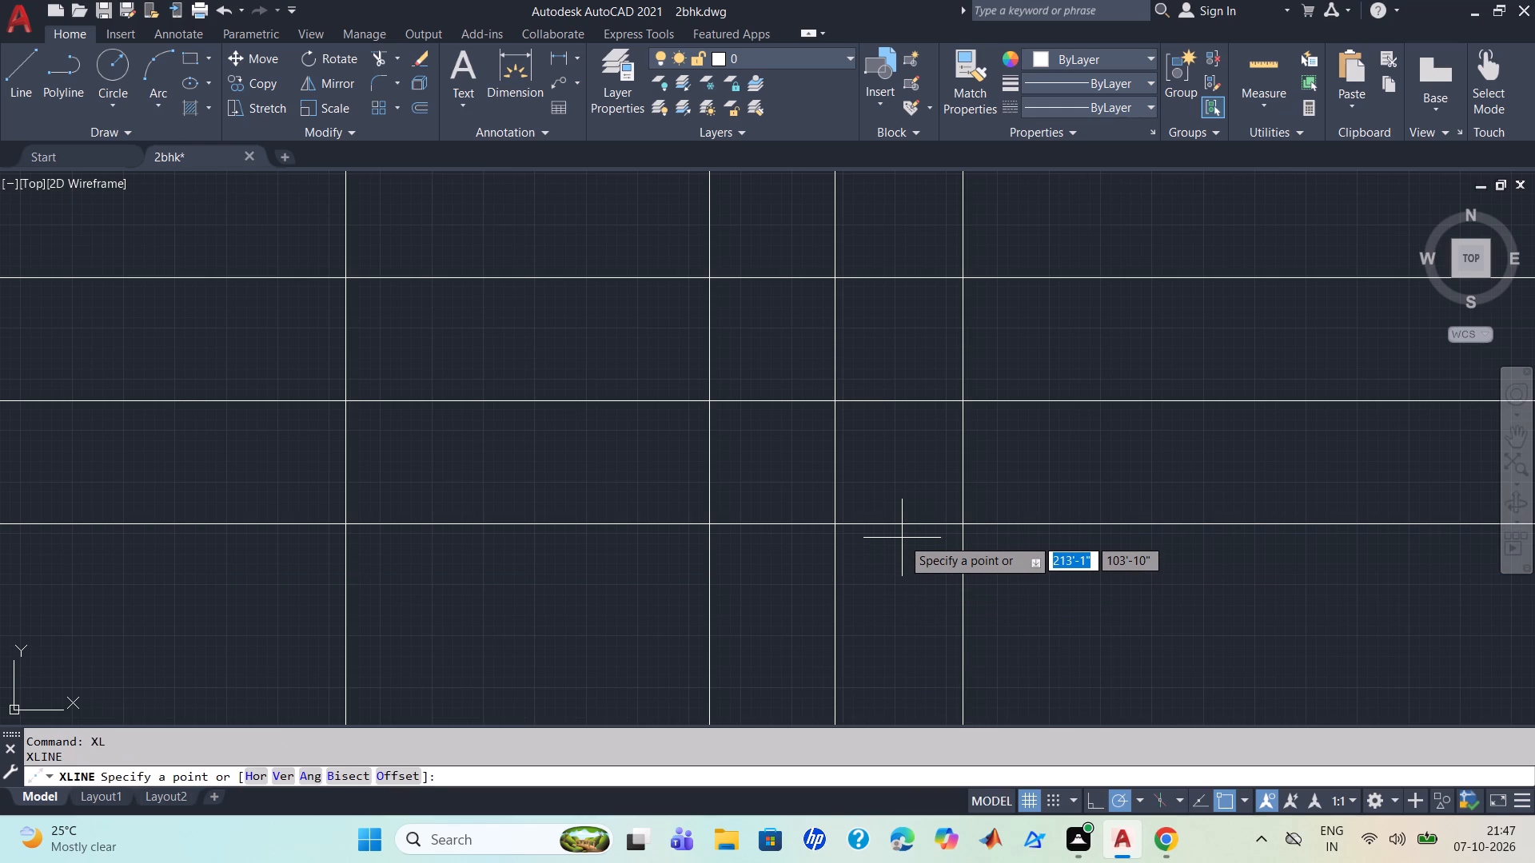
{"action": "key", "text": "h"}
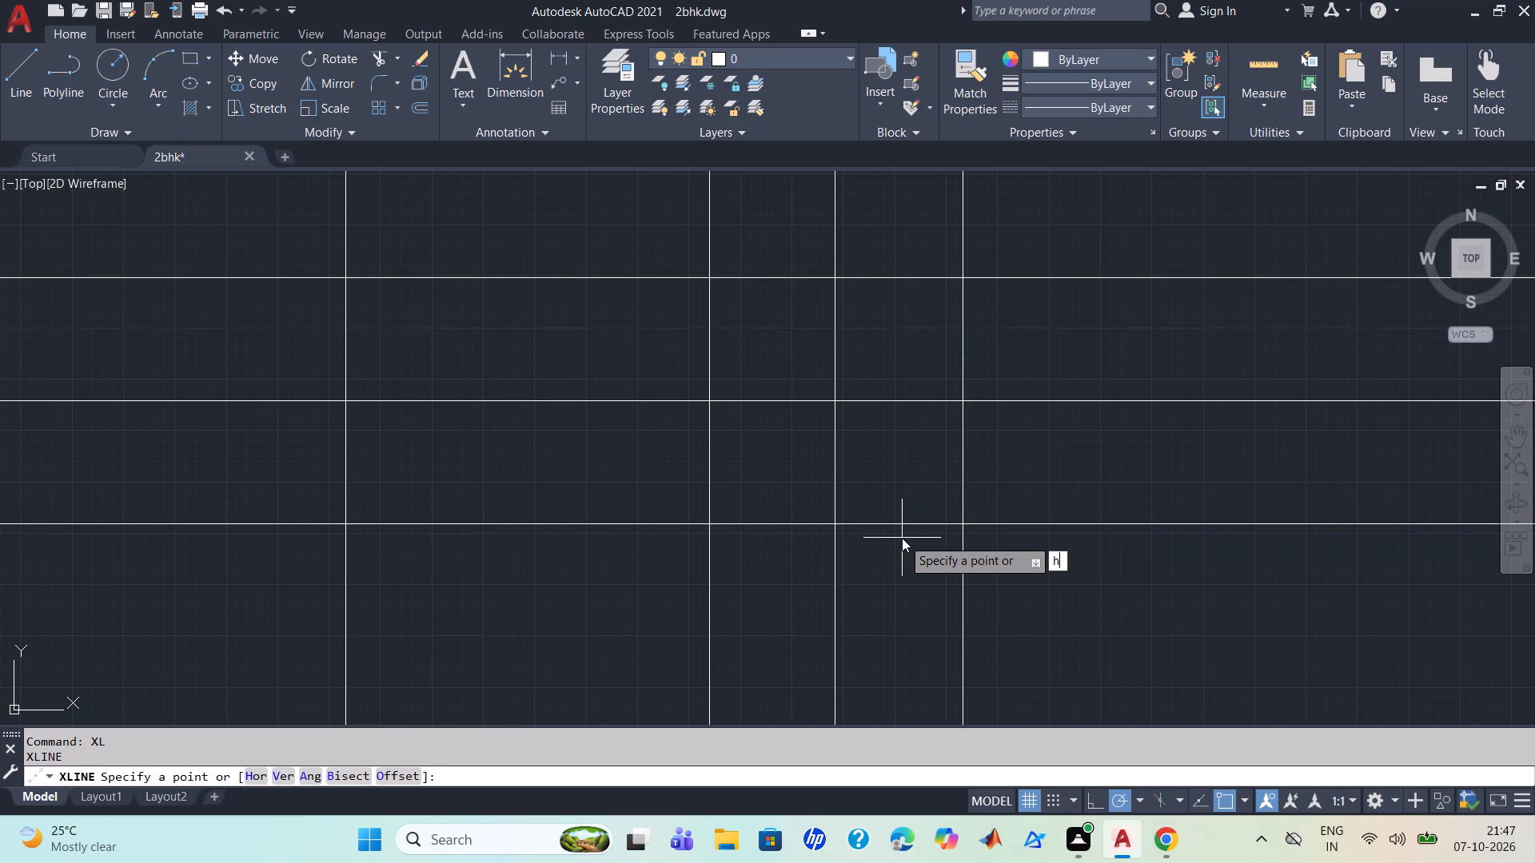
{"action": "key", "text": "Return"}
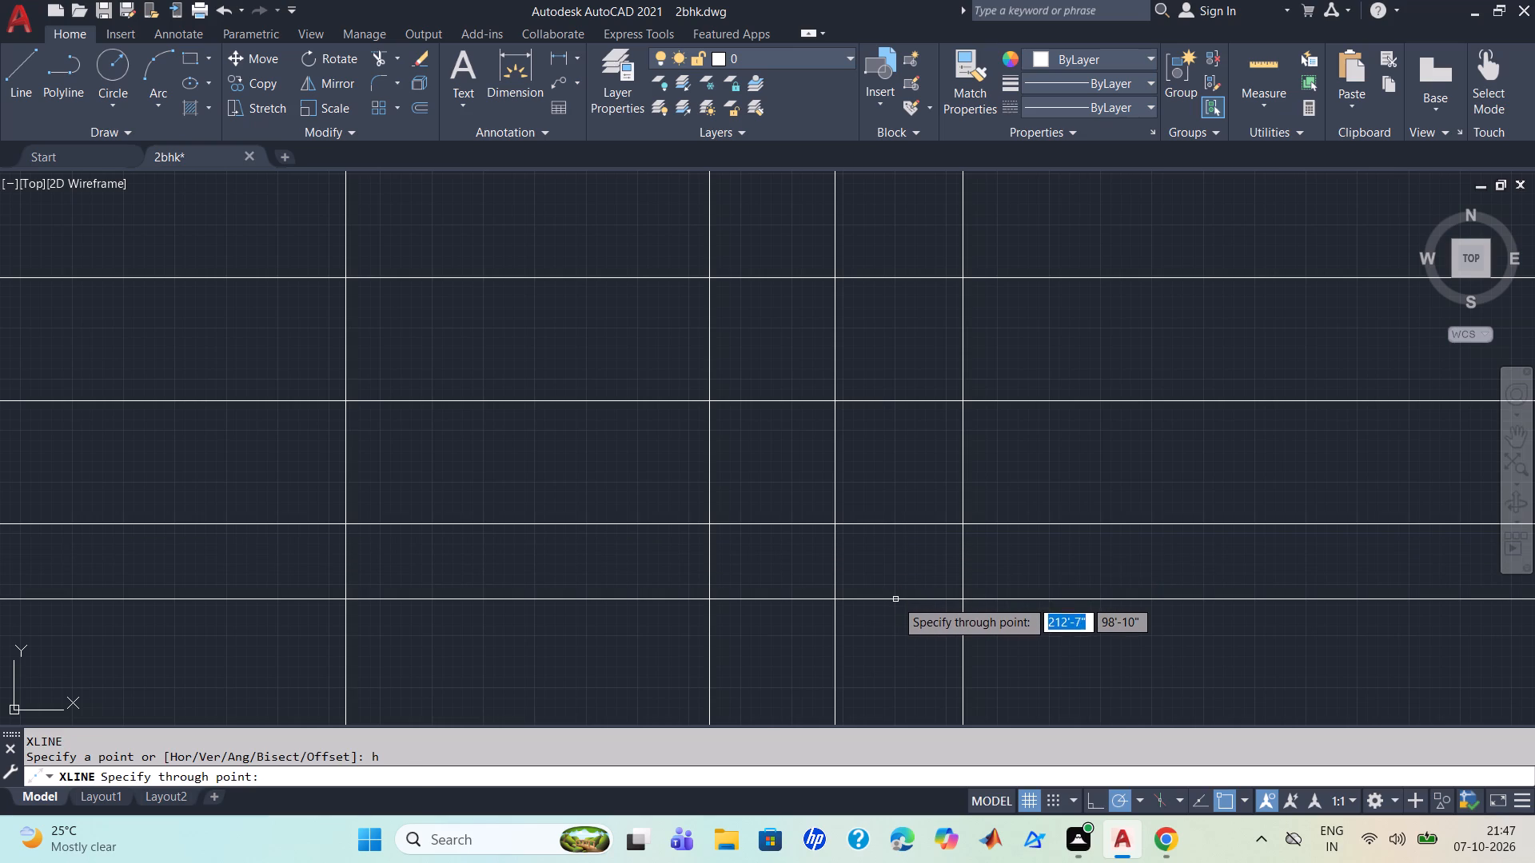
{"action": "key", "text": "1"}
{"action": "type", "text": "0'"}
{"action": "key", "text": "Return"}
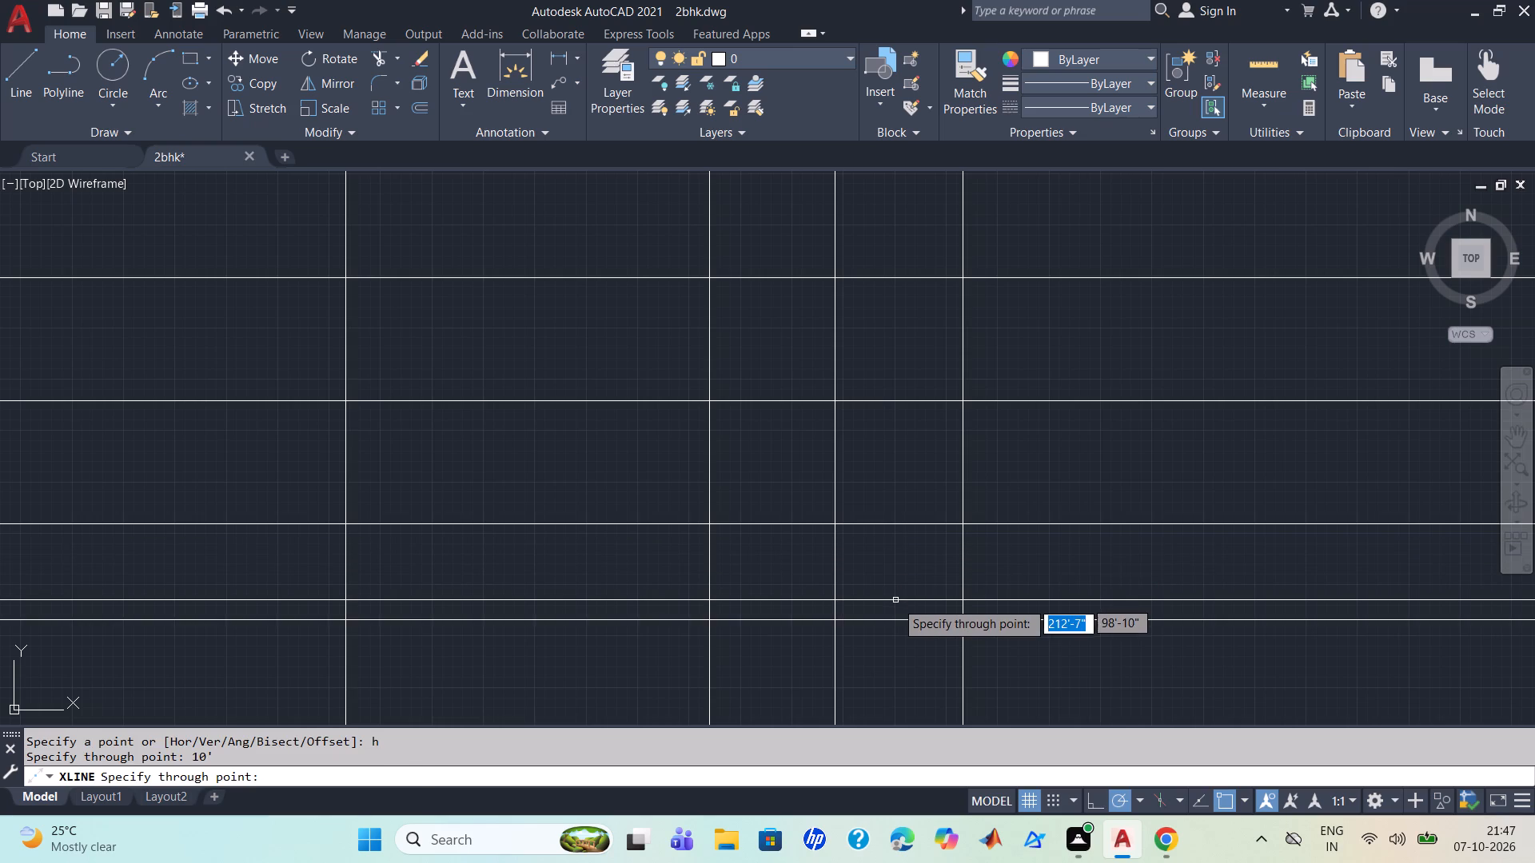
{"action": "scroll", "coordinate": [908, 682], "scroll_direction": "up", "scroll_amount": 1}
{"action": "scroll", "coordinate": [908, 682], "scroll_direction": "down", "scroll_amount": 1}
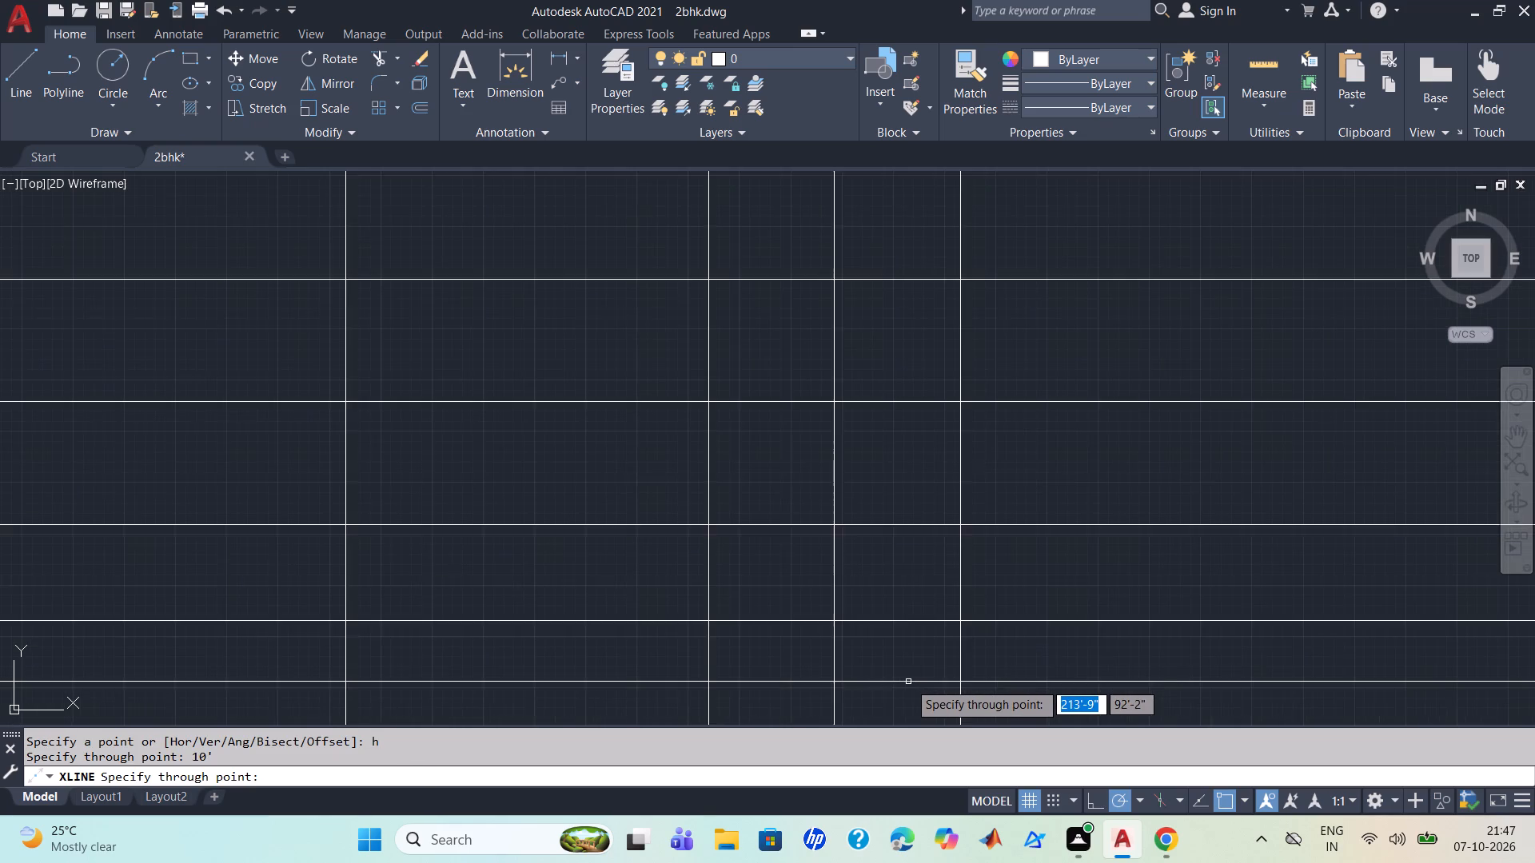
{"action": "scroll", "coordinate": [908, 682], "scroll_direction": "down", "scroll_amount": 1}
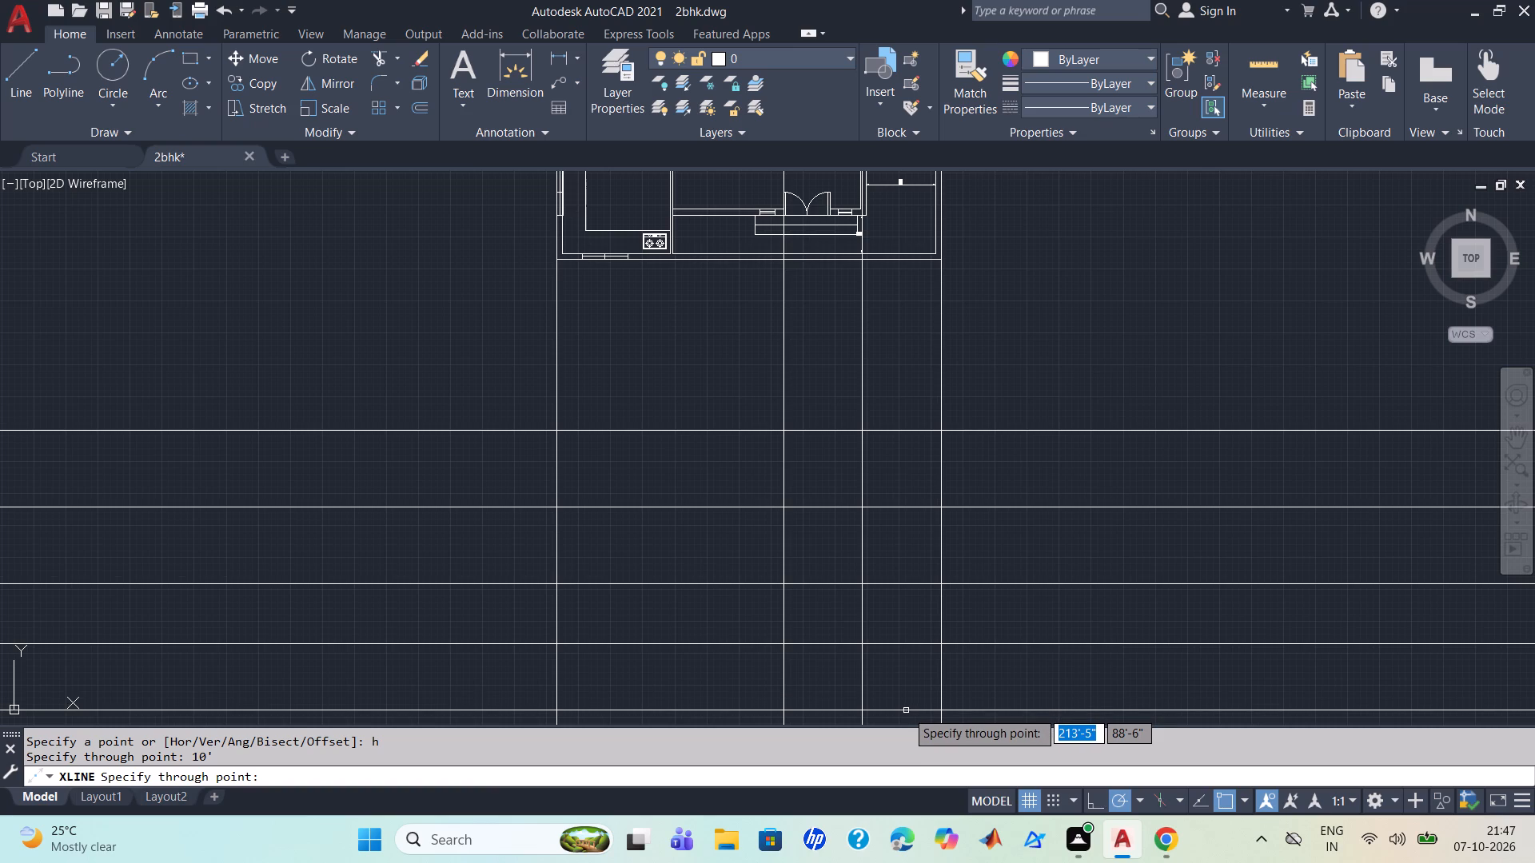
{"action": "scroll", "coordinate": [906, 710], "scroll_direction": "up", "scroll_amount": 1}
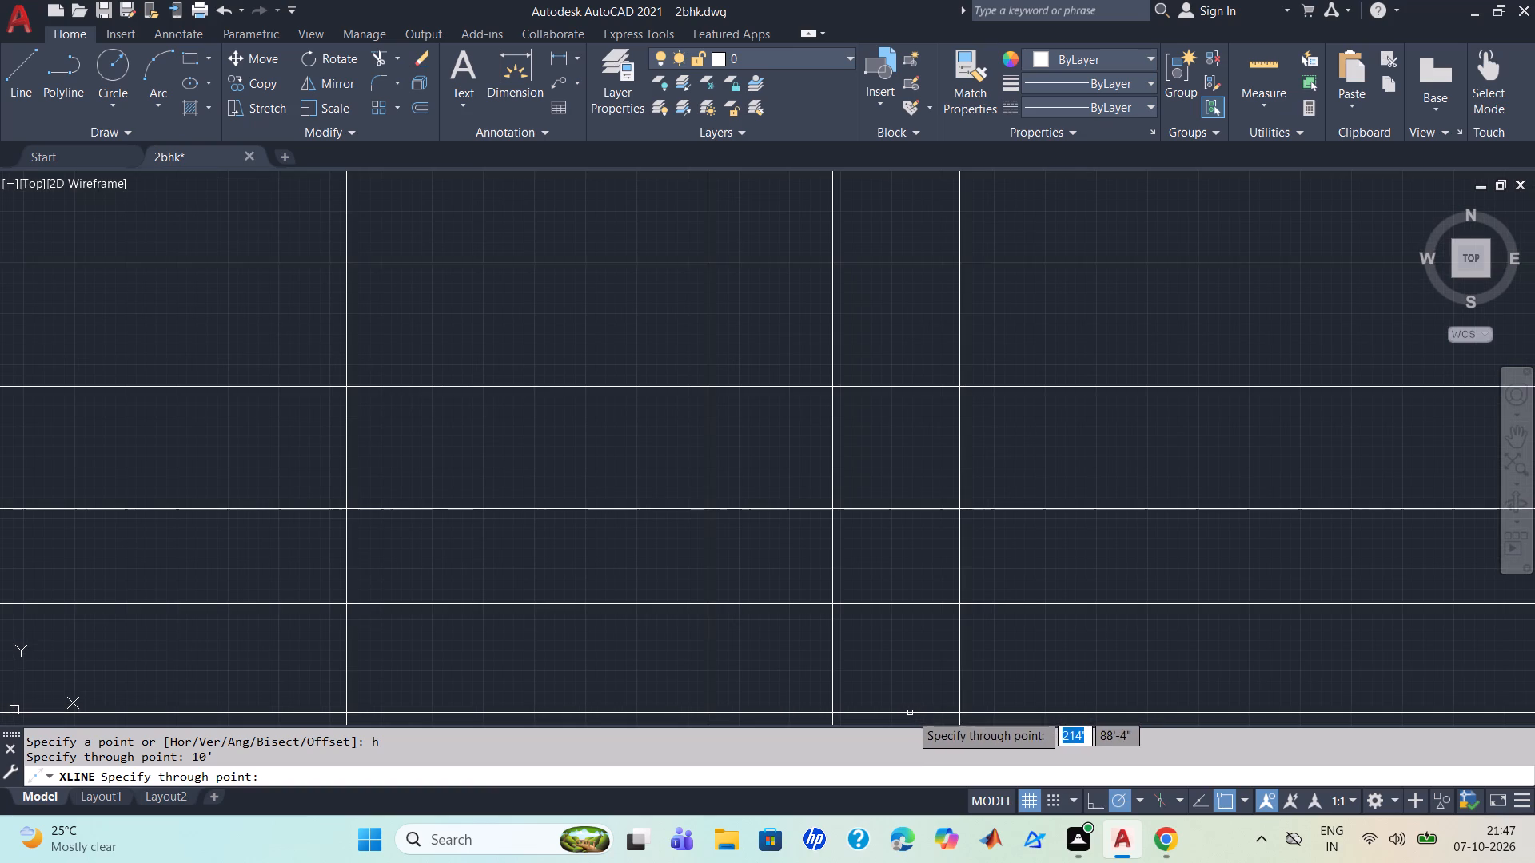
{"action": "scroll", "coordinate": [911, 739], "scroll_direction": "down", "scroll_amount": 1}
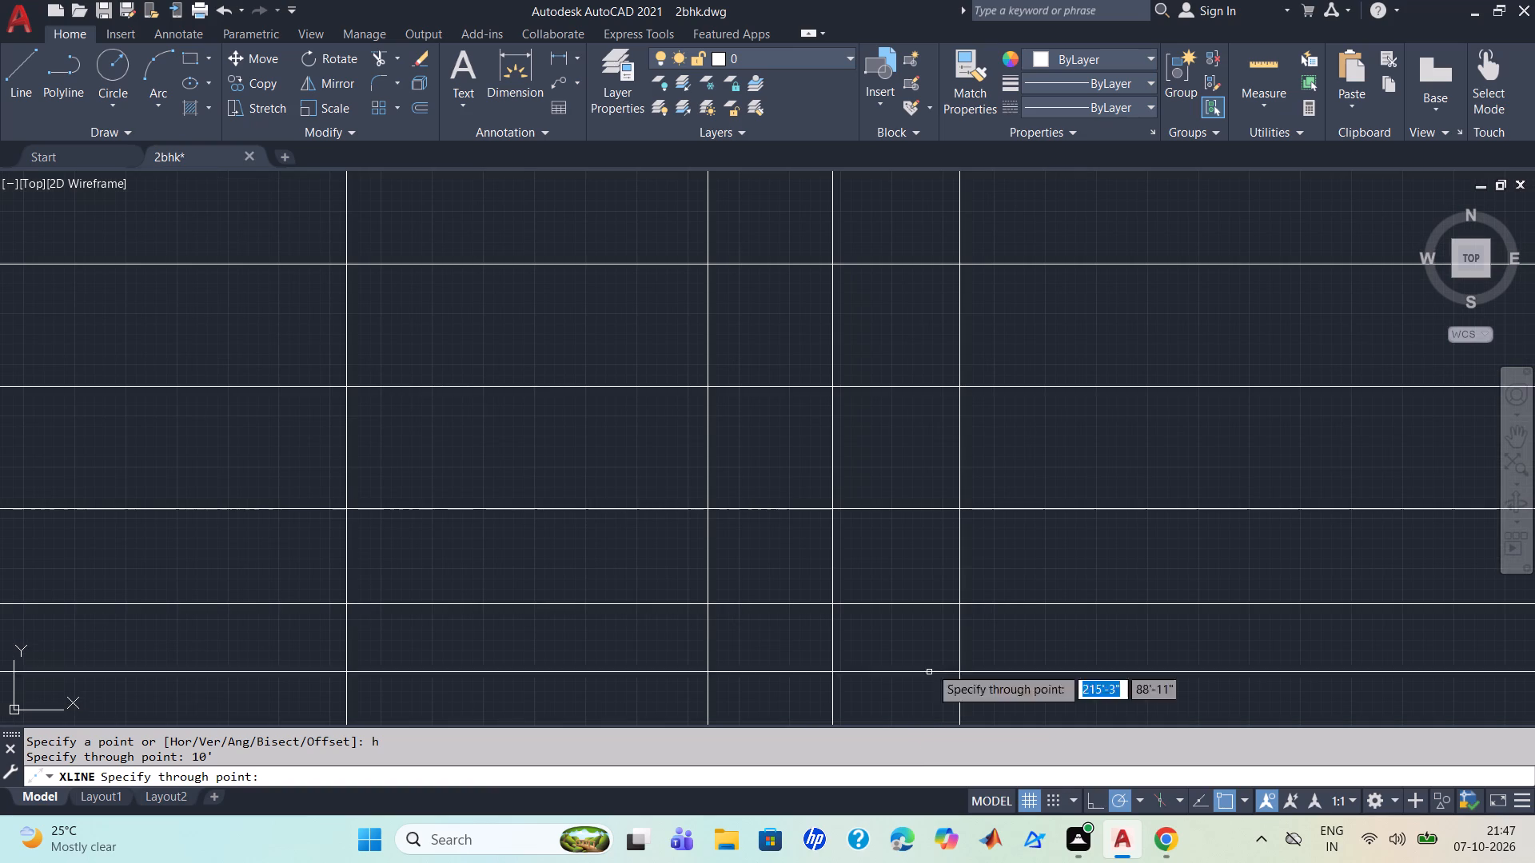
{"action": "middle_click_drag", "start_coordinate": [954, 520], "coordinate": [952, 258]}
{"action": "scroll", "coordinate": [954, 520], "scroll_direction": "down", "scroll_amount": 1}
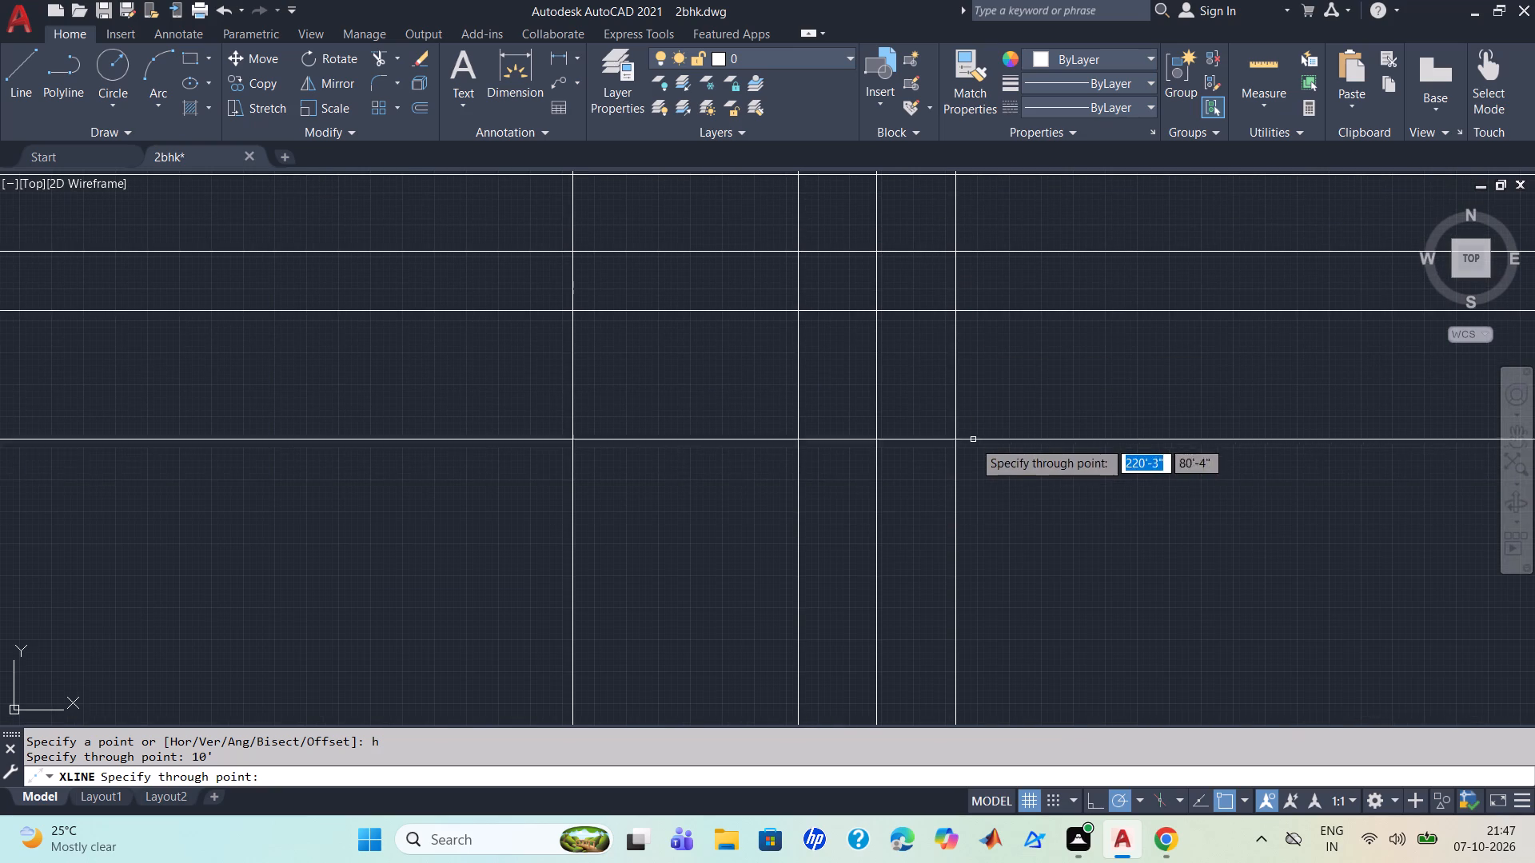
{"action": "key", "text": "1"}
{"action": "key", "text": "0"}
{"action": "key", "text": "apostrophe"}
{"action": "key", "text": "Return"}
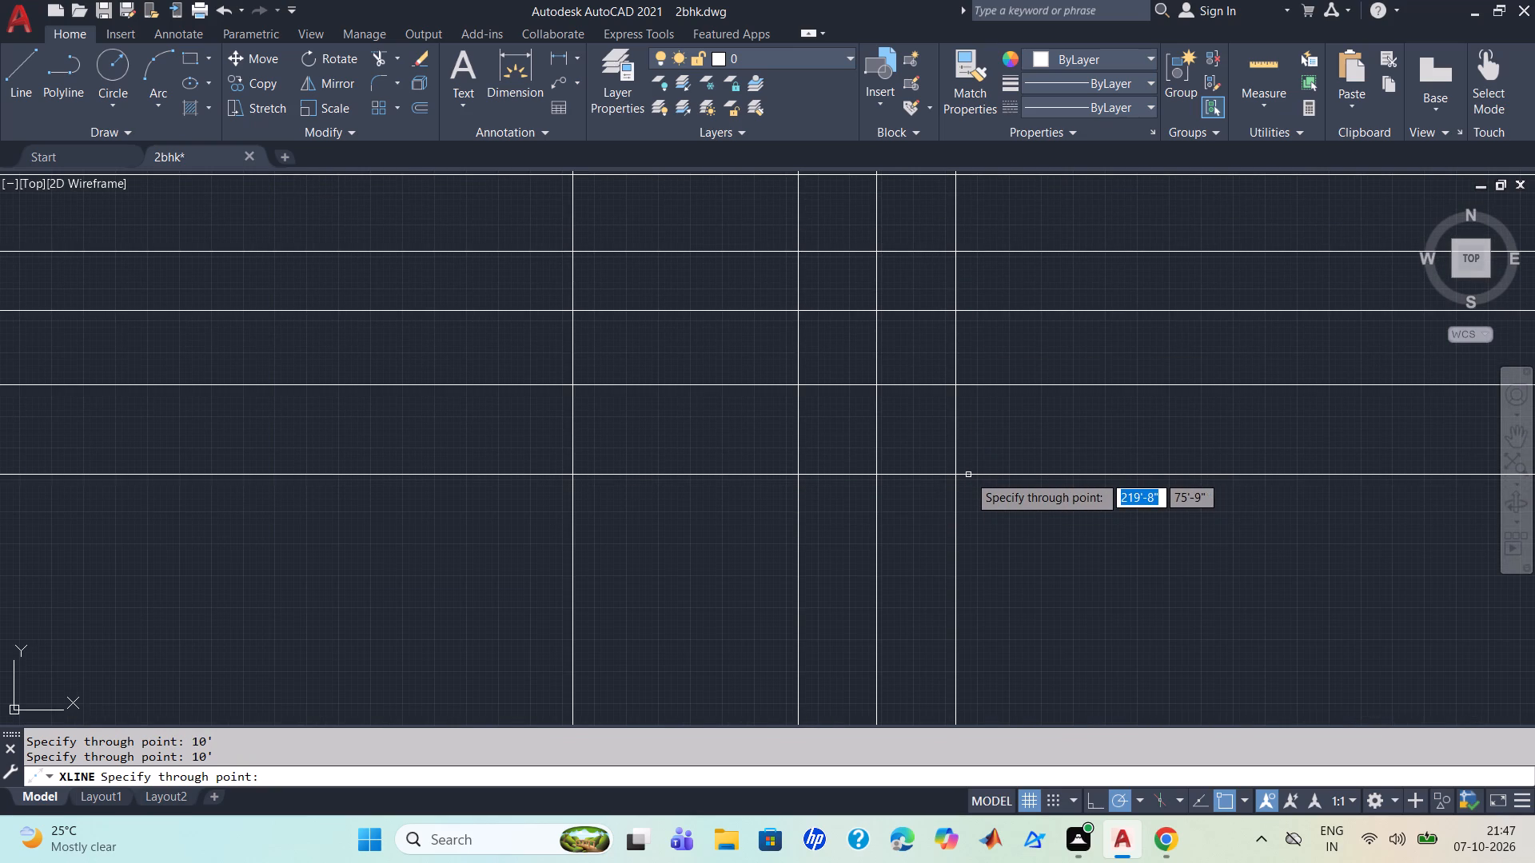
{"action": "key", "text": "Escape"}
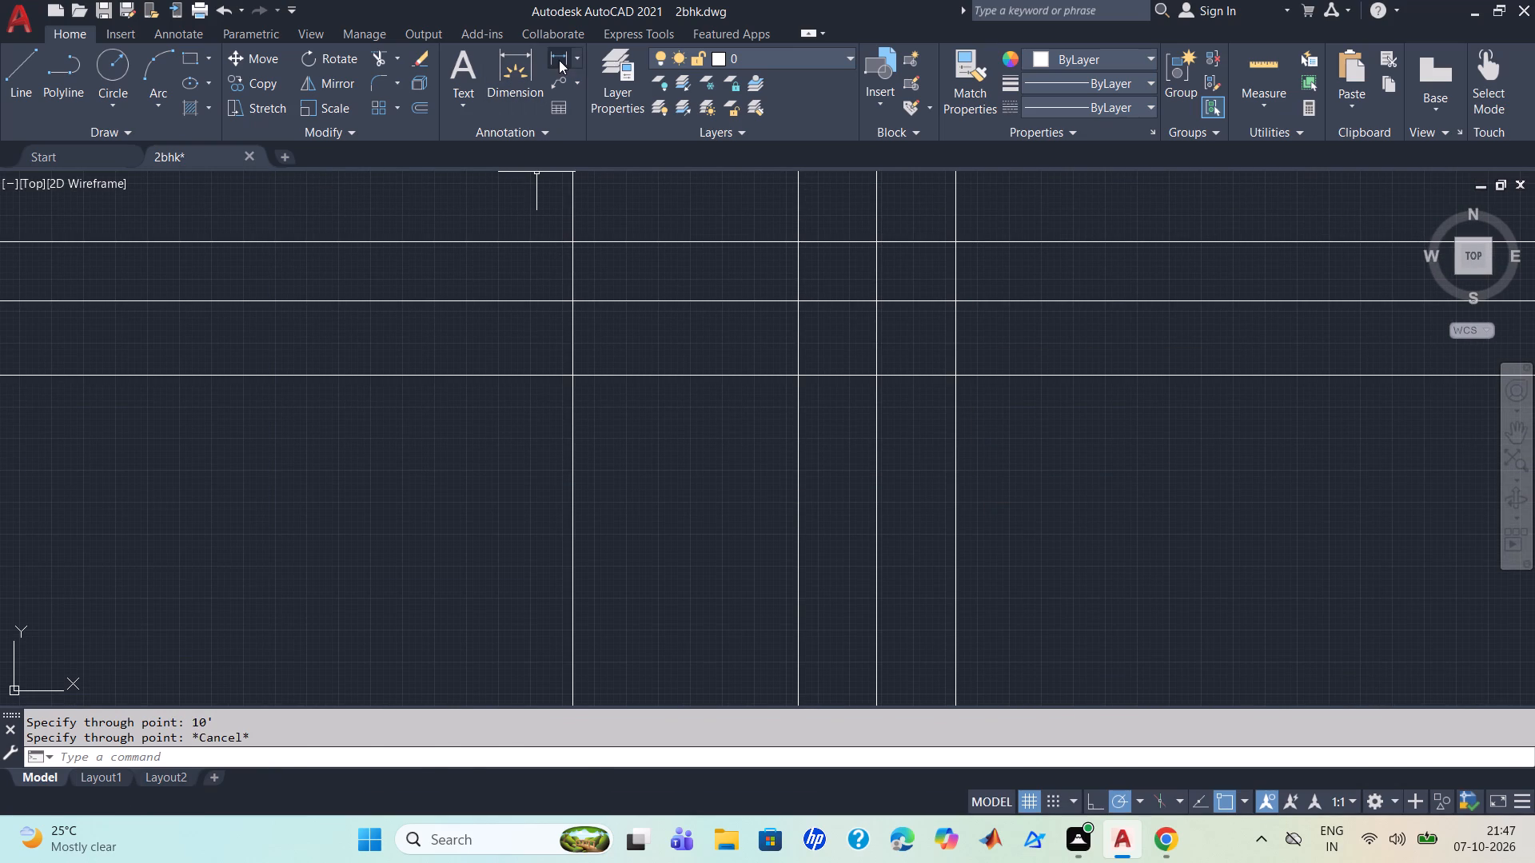
Check the gap between the two newly added horizontal construction lines with a trial linear dimension, without placing it.
{"action": "left_click", "coordinate": [560, 59]}
{"action": "left_click", "coordinate": [879, 302]}
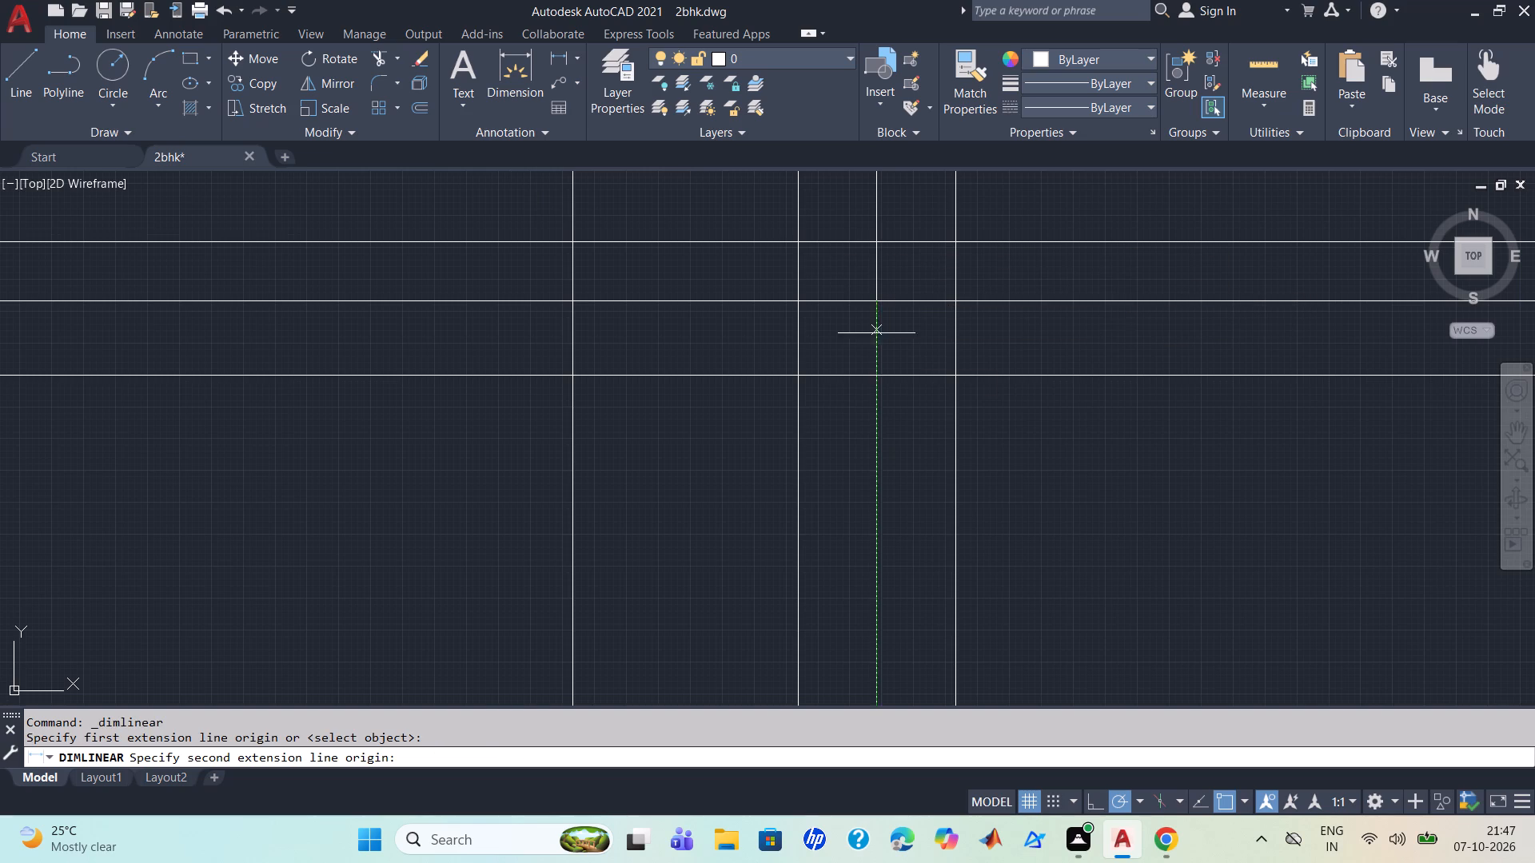
{"action": "left_click", "coordinate": [875, 376]}
{"action": "scroll", "coordinate": [899, 360], "scroll_direction": "up", "scroll_amount": 2}
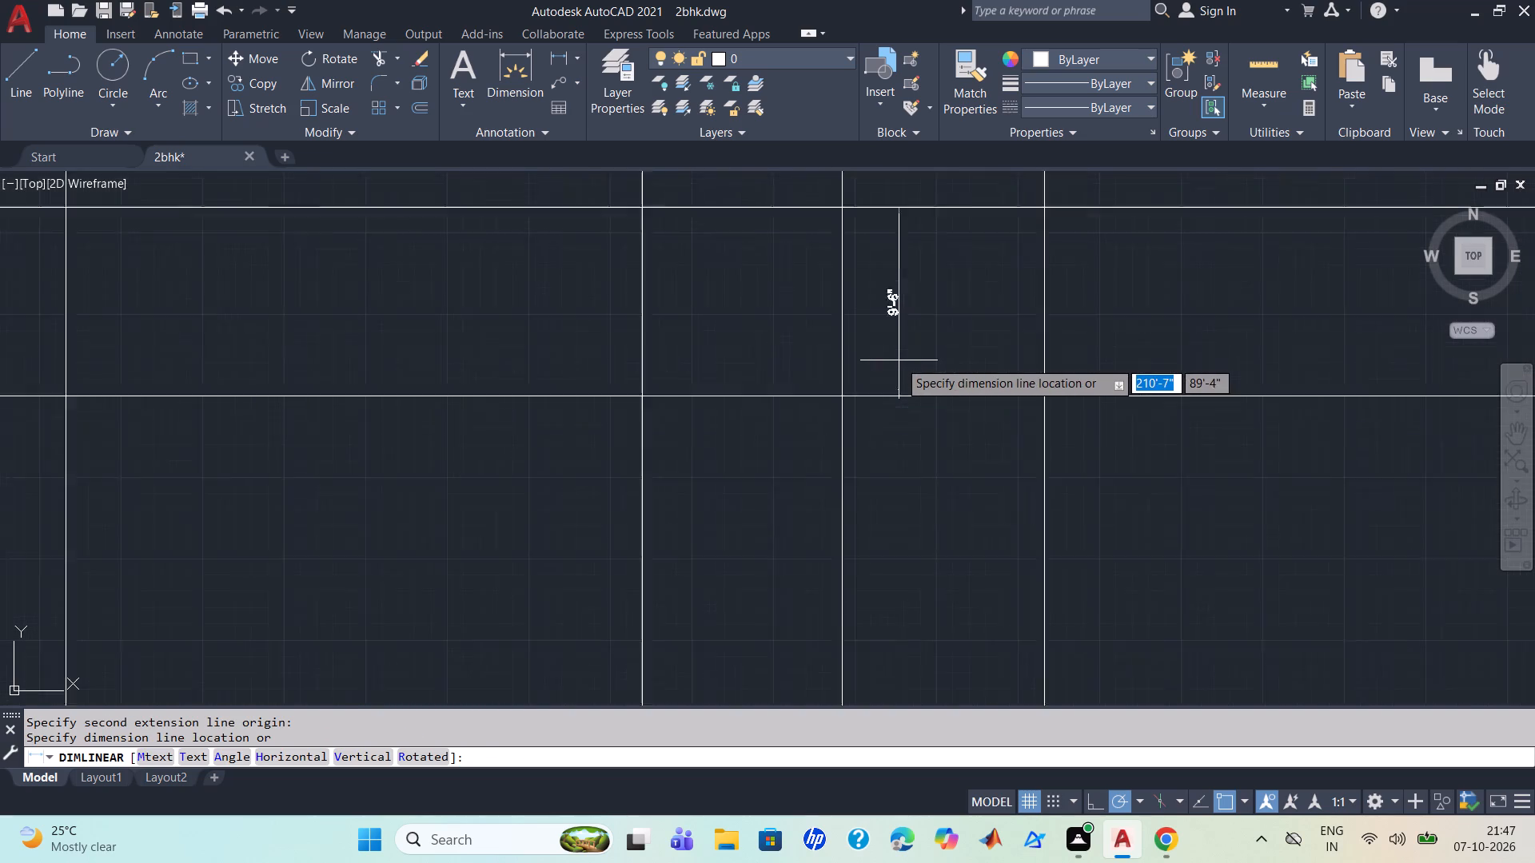
{"action": "scroll", "coordinate": [899, 360], "scroll_direction": "up", "scroll_amount": 2}
{"action": "scroll", "coordinate": [899, 360], "scroll_direction": "down", "scroll_amount": 2}
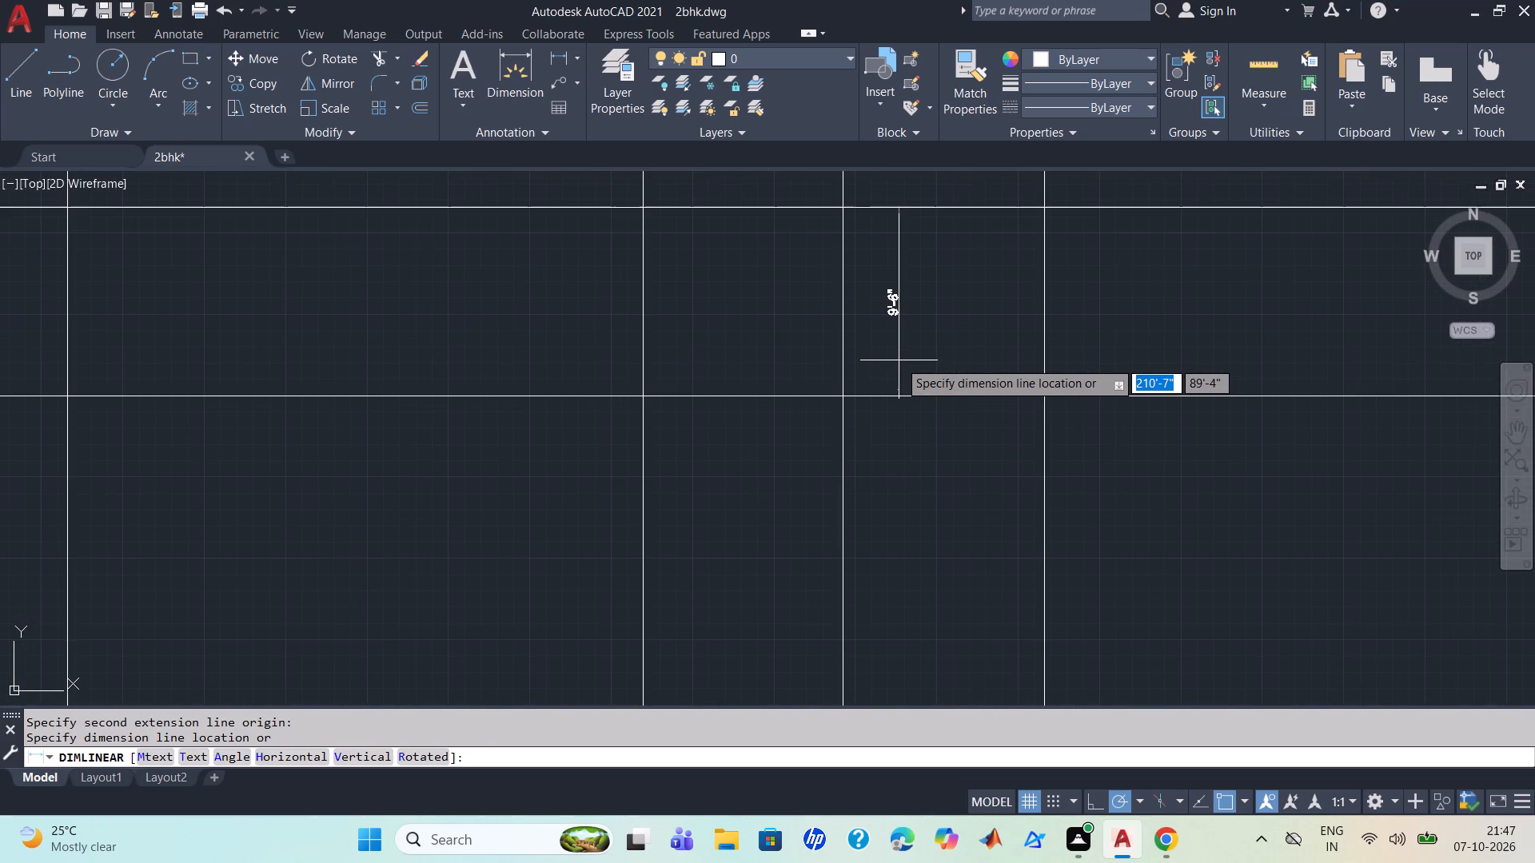
{"action": "key", "text": "Escape"}
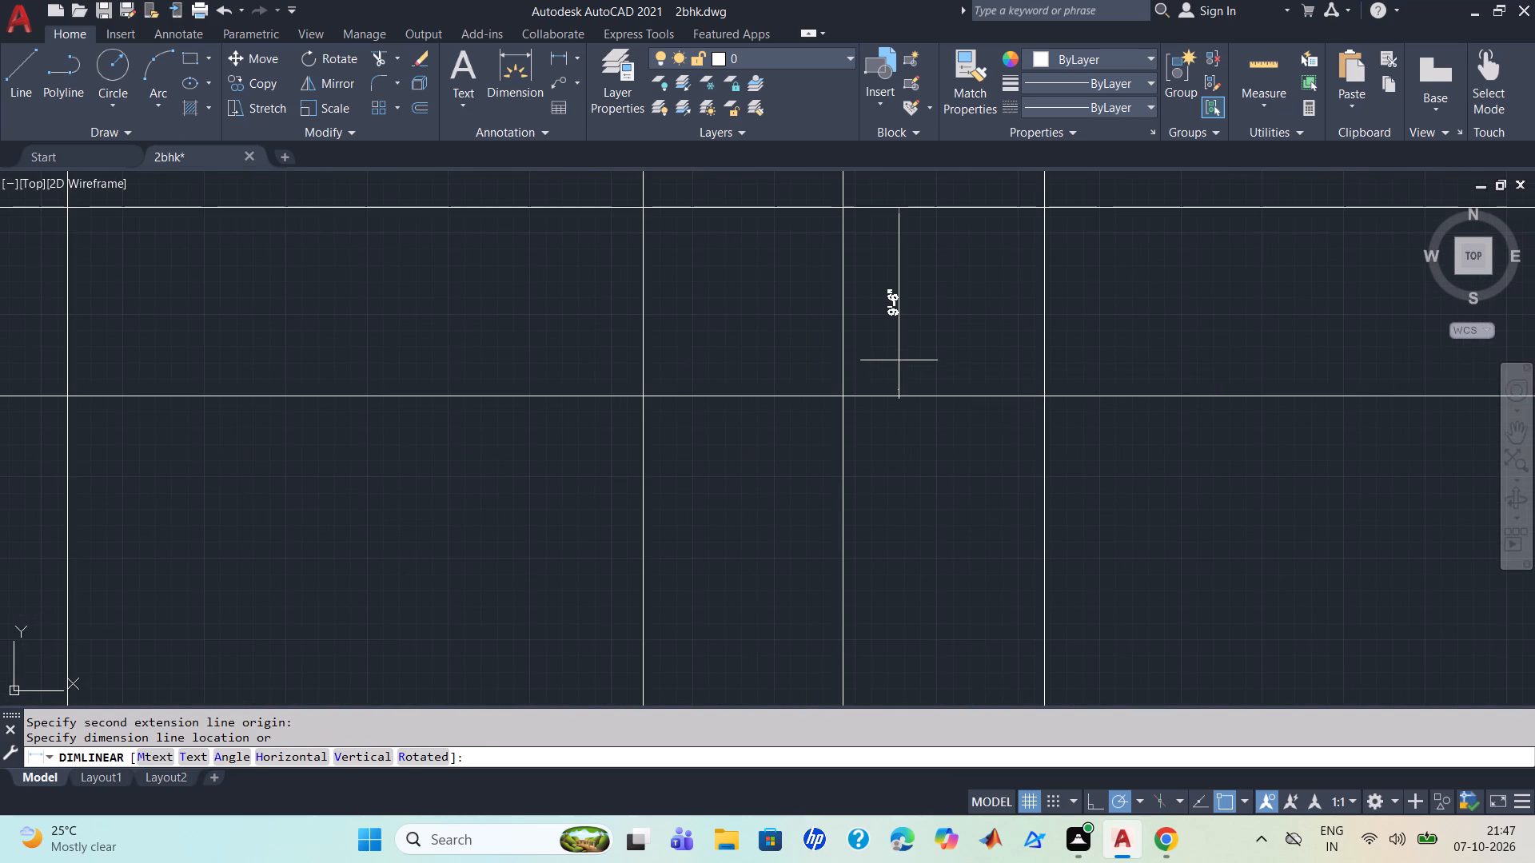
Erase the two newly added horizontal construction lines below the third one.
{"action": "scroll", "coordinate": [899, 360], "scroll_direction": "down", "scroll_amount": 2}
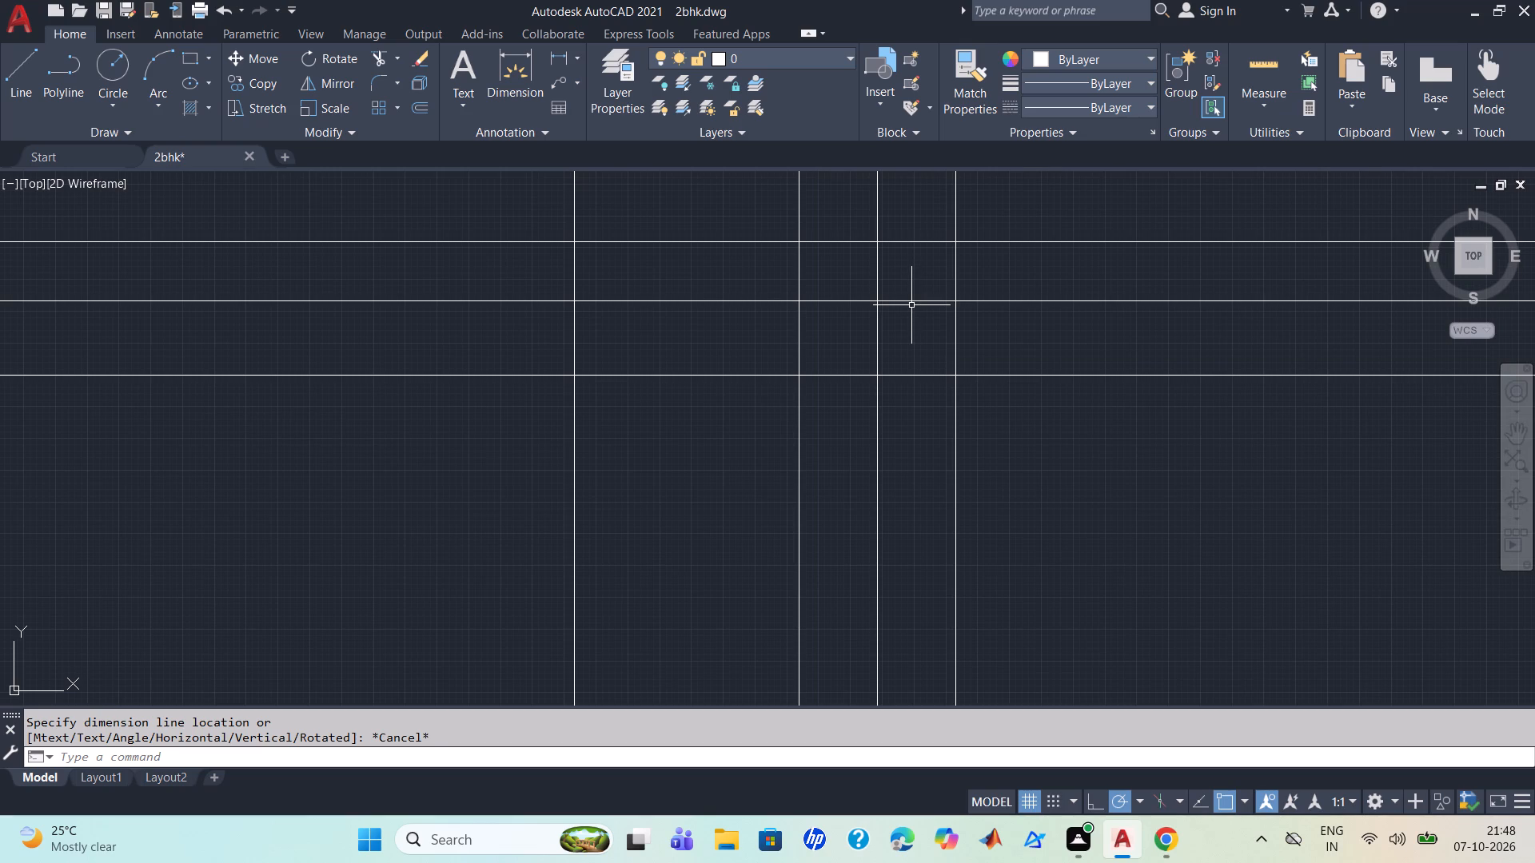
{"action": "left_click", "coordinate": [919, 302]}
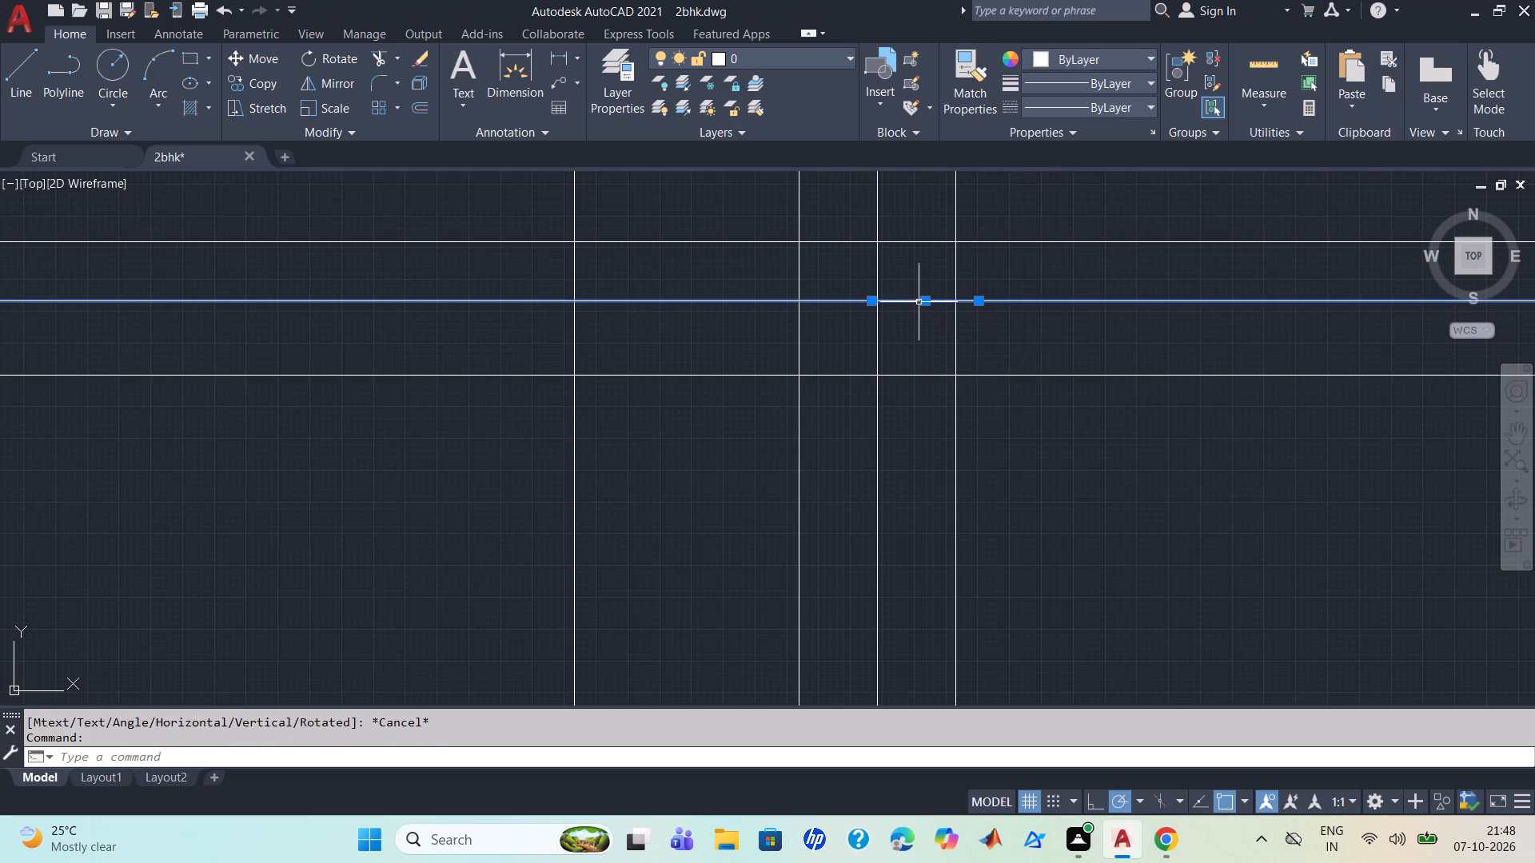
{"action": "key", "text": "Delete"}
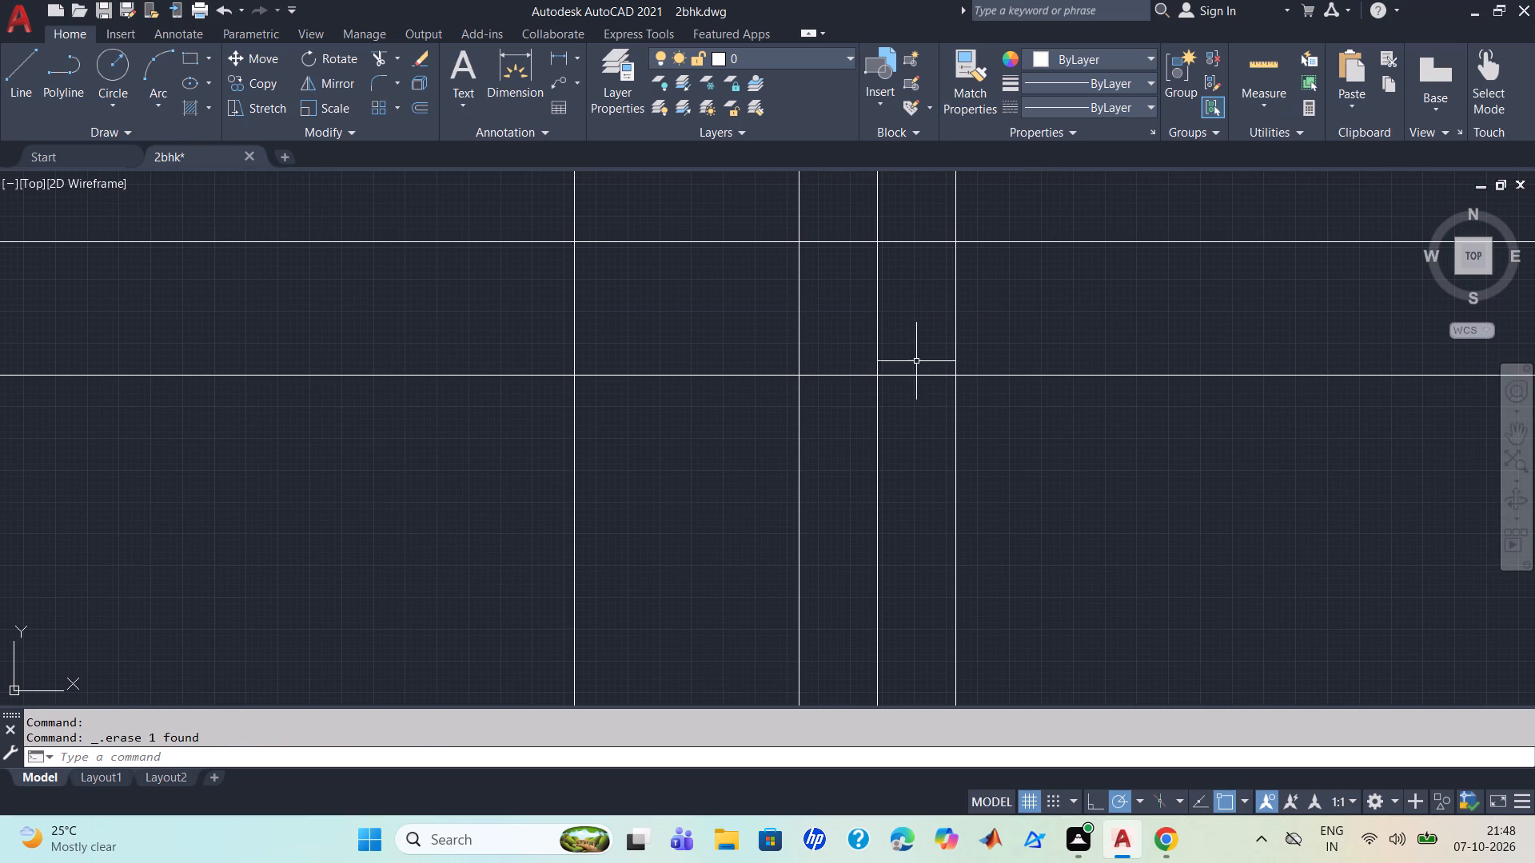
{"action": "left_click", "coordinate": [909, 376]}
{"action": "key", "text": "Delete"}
Trim the horizontal and vertical construction lines all around the elevation, keeping only the grid between the outer projection lines and the outer levels.
{"action": "scroll", "coordinate": [910, 380], "scroll_direction": "down", "scroll_amount": 2}
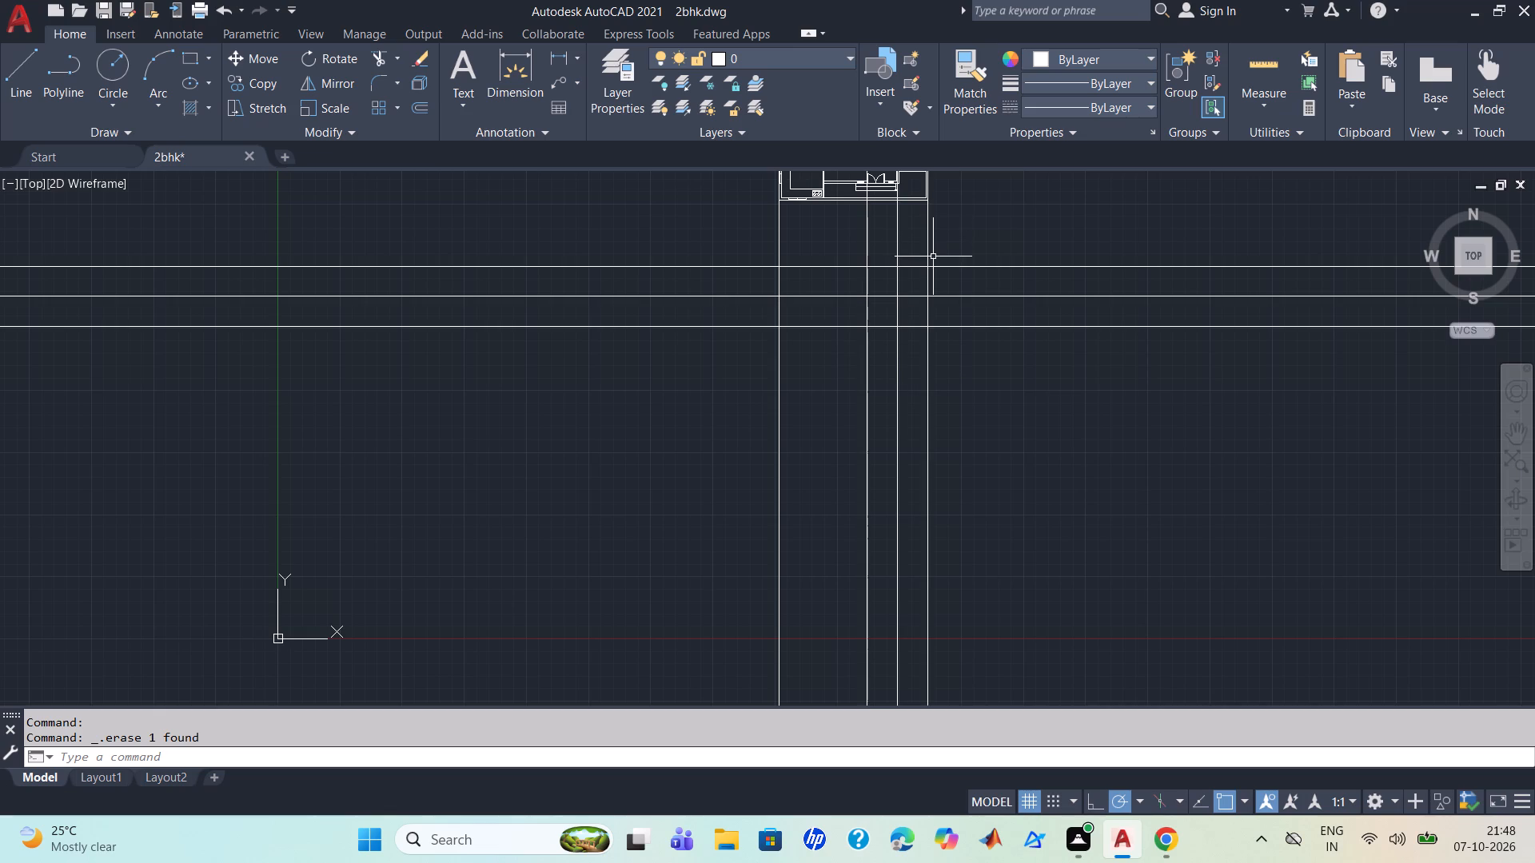
{"action": "scroll", "coordinate": [931, 323], "scroll_direction": "up", "scroll_amount": 1}
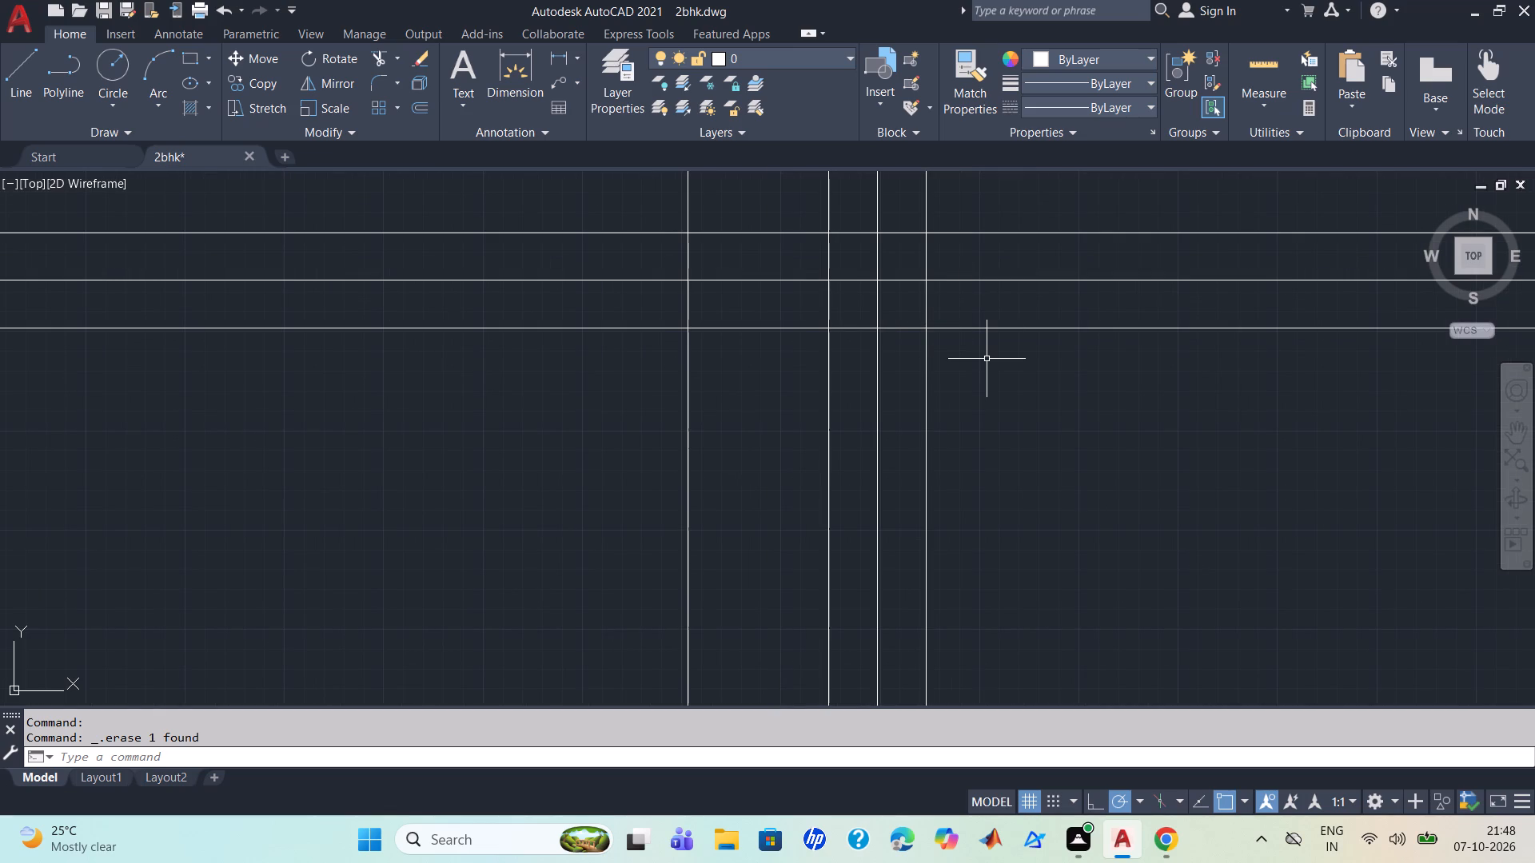
{"action": "scroll", "coordinate": [987, 360], "scroll_direction": "up", "scroll_amount": 1}
{"action": "scroll", "coordinate": [987, 360], "scroll_direction": "down", "scroll_amount": 4}
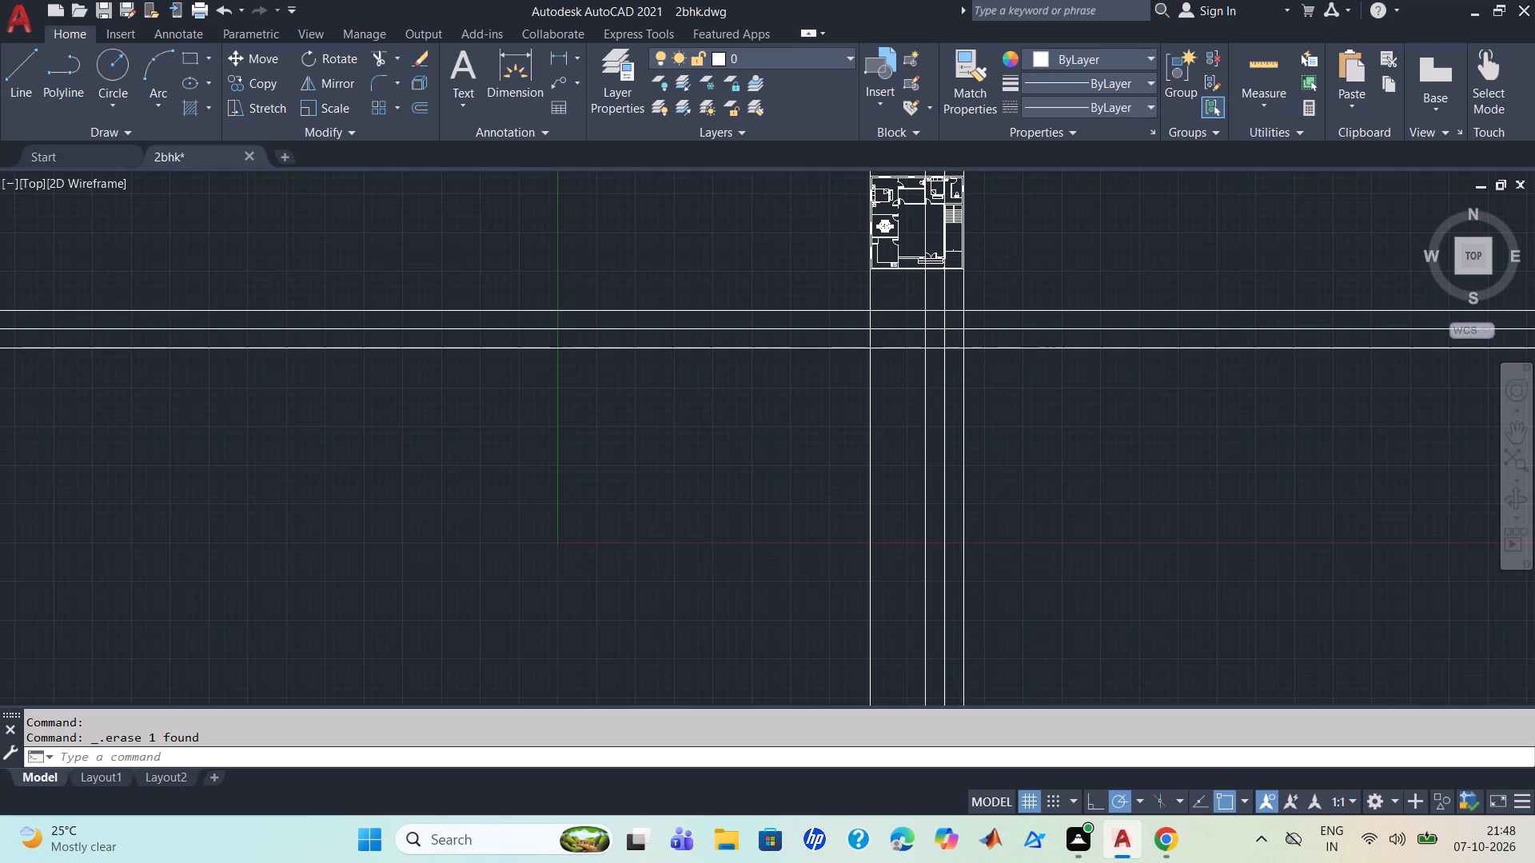
{"action": "scroll", "coordinate": [987, 360], "scroll_direction": "up", "scroll_amount": 1}
{"action": "key", "text": "t"}
{"action": "key", "text": "r"}
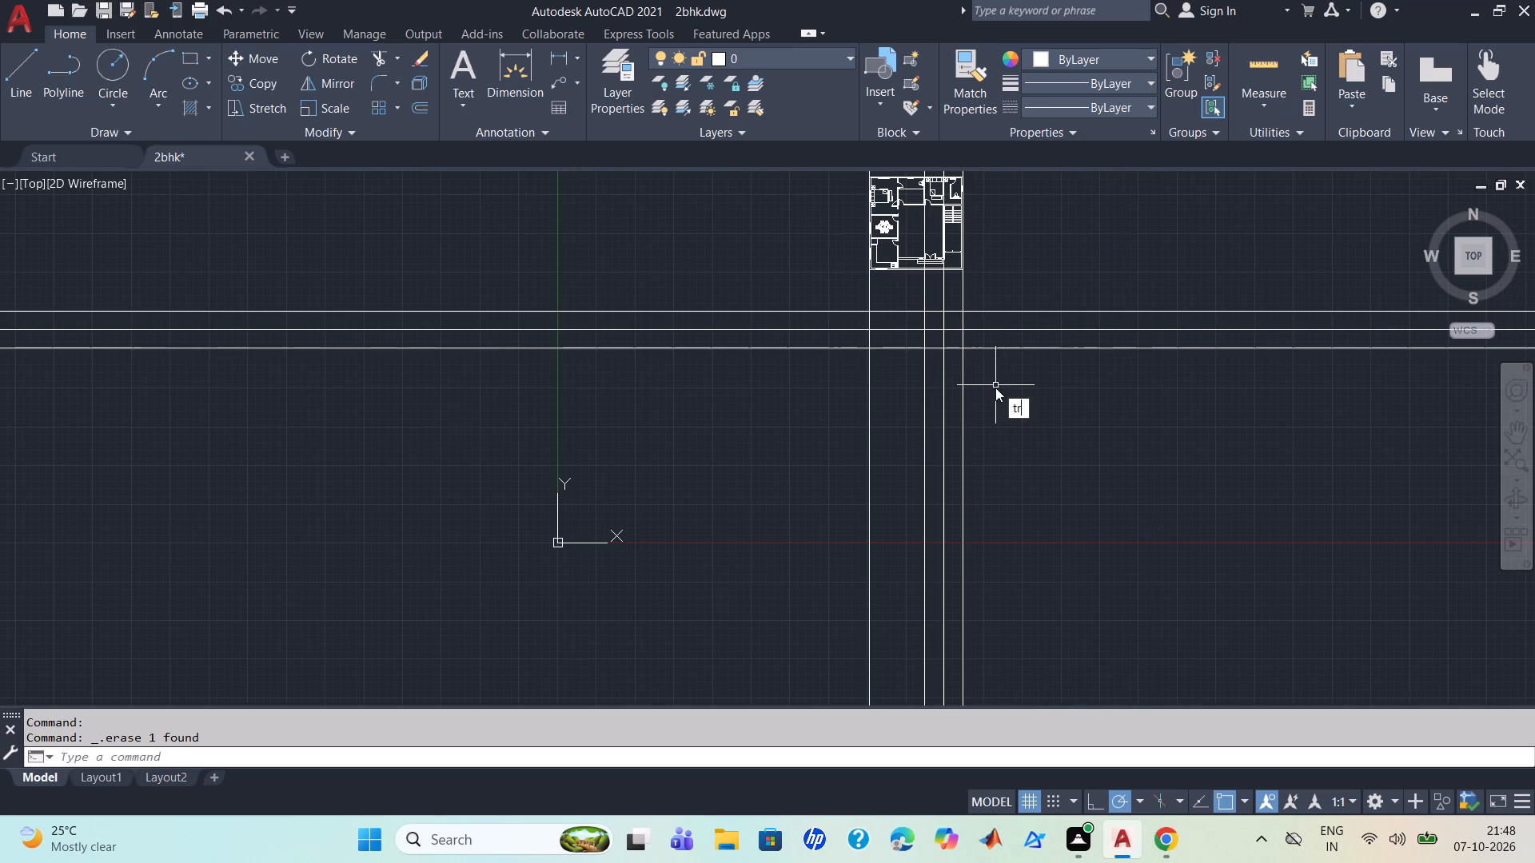
{"action": "key", "text": "Return"}
{"action": "left_click_drag", "start_coordinate": [995, 388], "coordinate": [979, 300]}
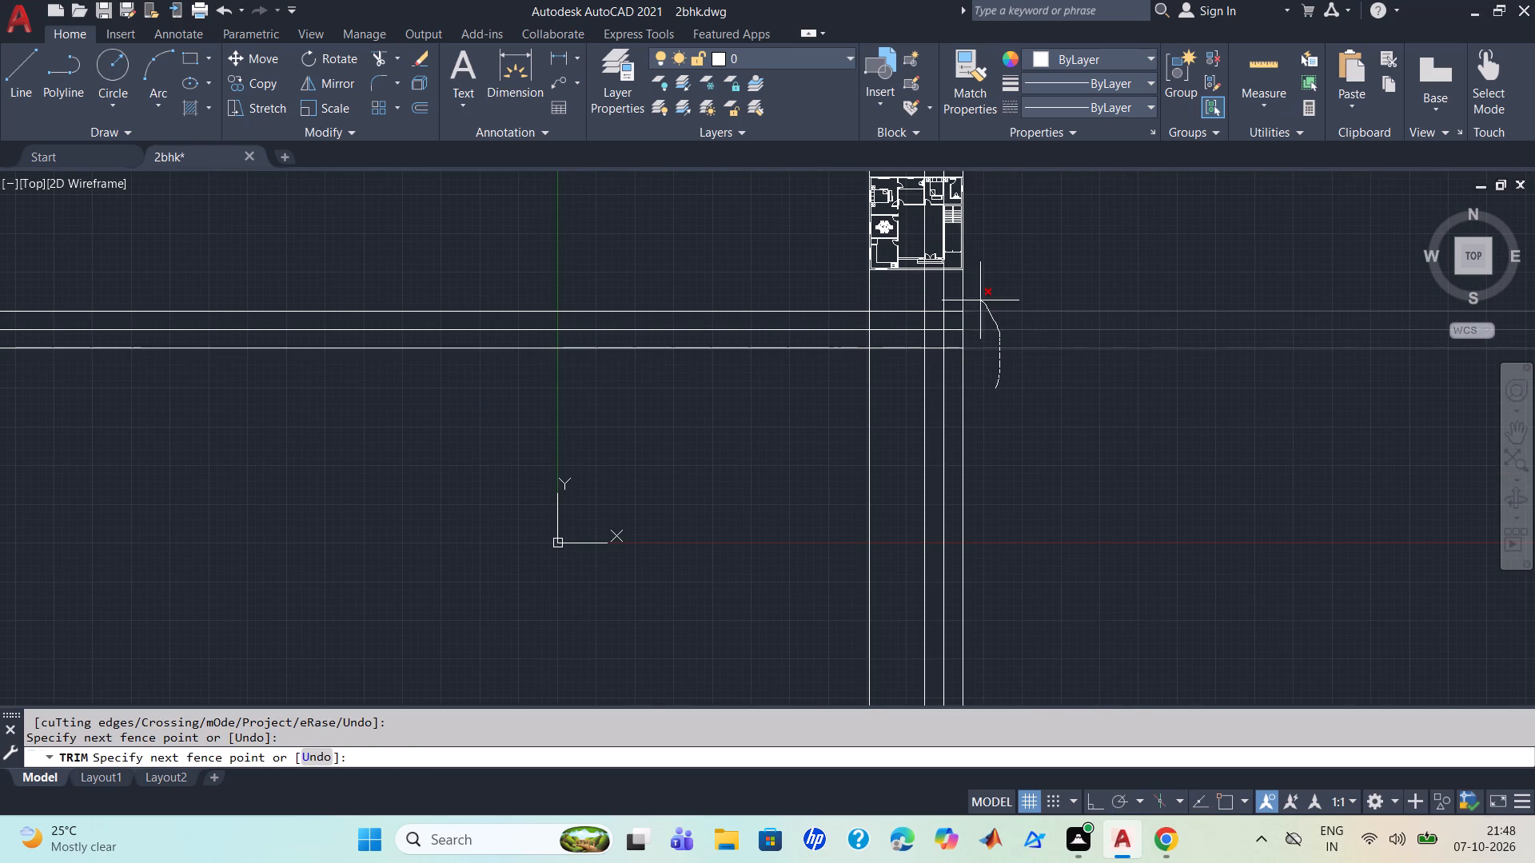
{"action": "left_click_drag", "start_coordinate": [979, 300], "coordinate": [845, 293]}
{"action": "left_click_drag", "start_coordinate": [845, 293], "coordinate": [865, 391]}
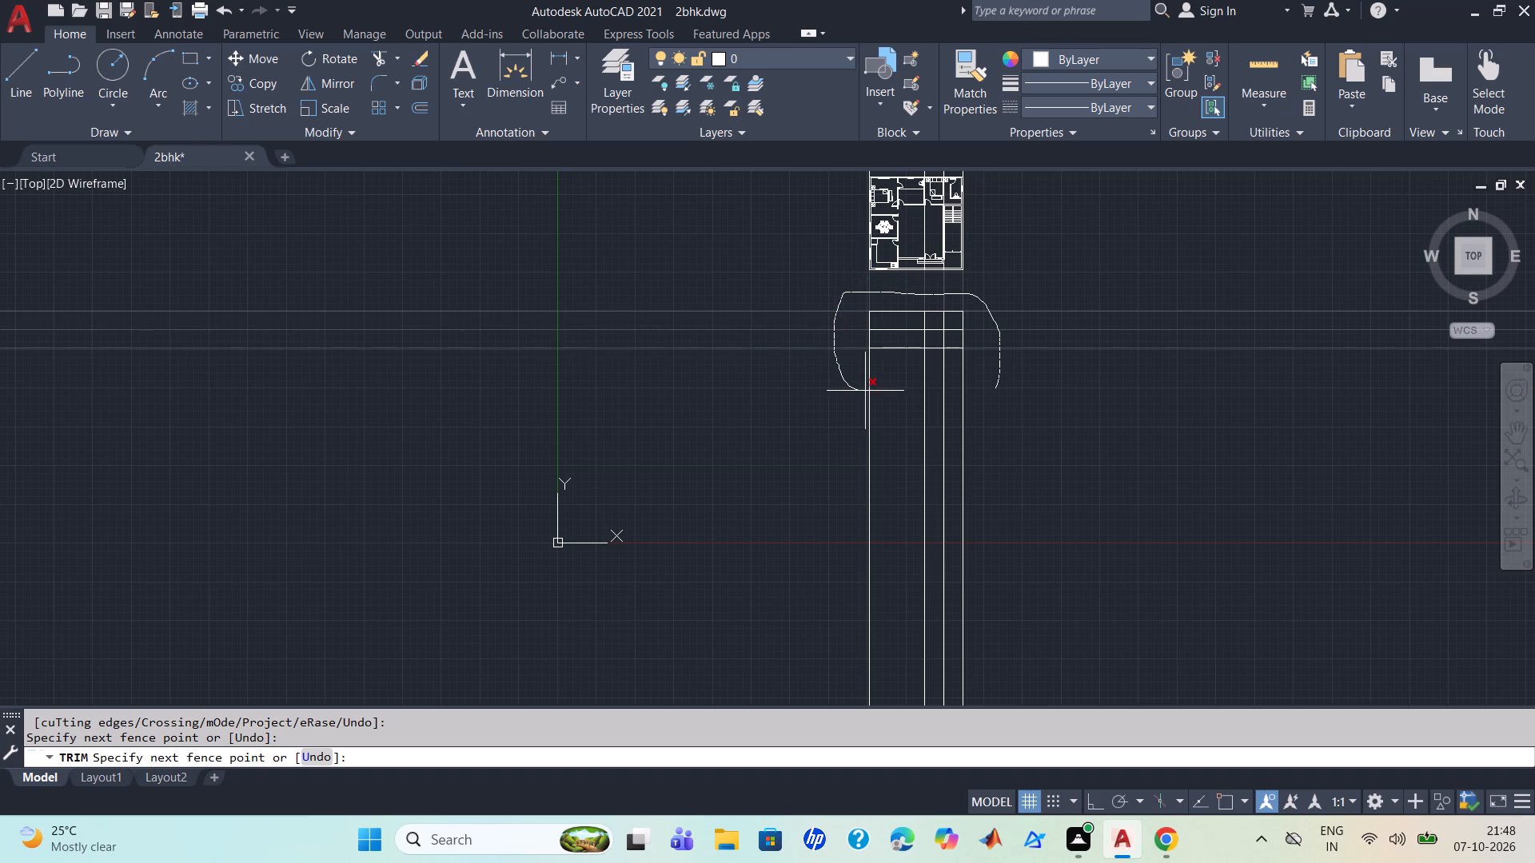
{"action": "left_click_drag", "start_coordinate": [865, 391], "coordinate": [1037, 397]}
{"action": "scroll", "coordinate": [1013, 316], "scroll_direction": "up", "scroll_amount": 2}
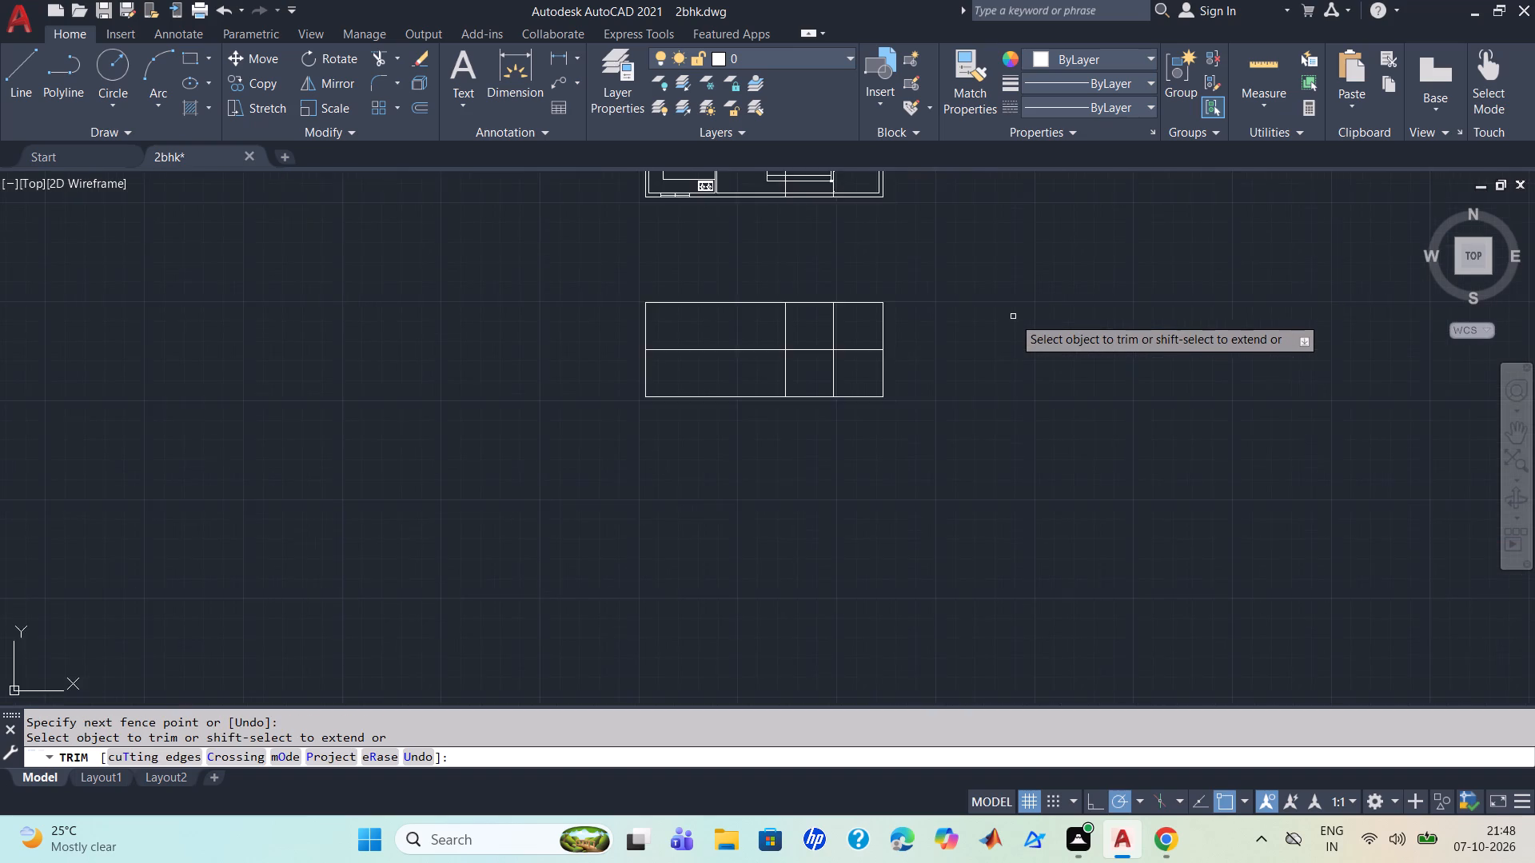
{"action": "scroll", "coordinate": [1013, 316], "scroll_direction": "down", "scroll_amount": 4}
{"action": "key", "text": "Escape"}
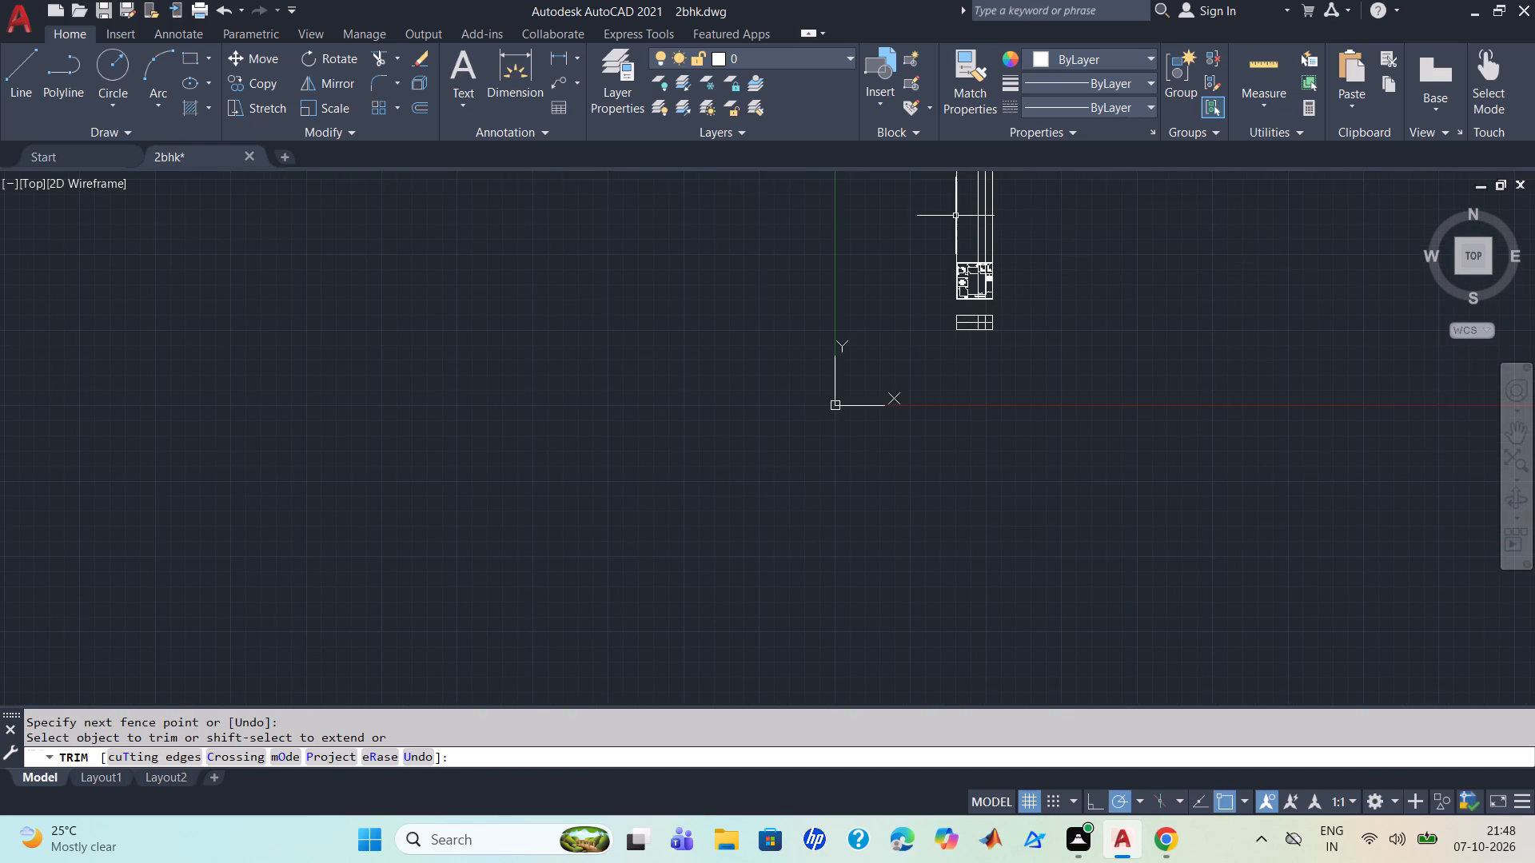
Erase the four leftover vertical projection lines running up through the floor plan.
{"action": "left_click", "coordinate": [955, 217]}
{"action": "left_click", "coordinate": [979, 210]}
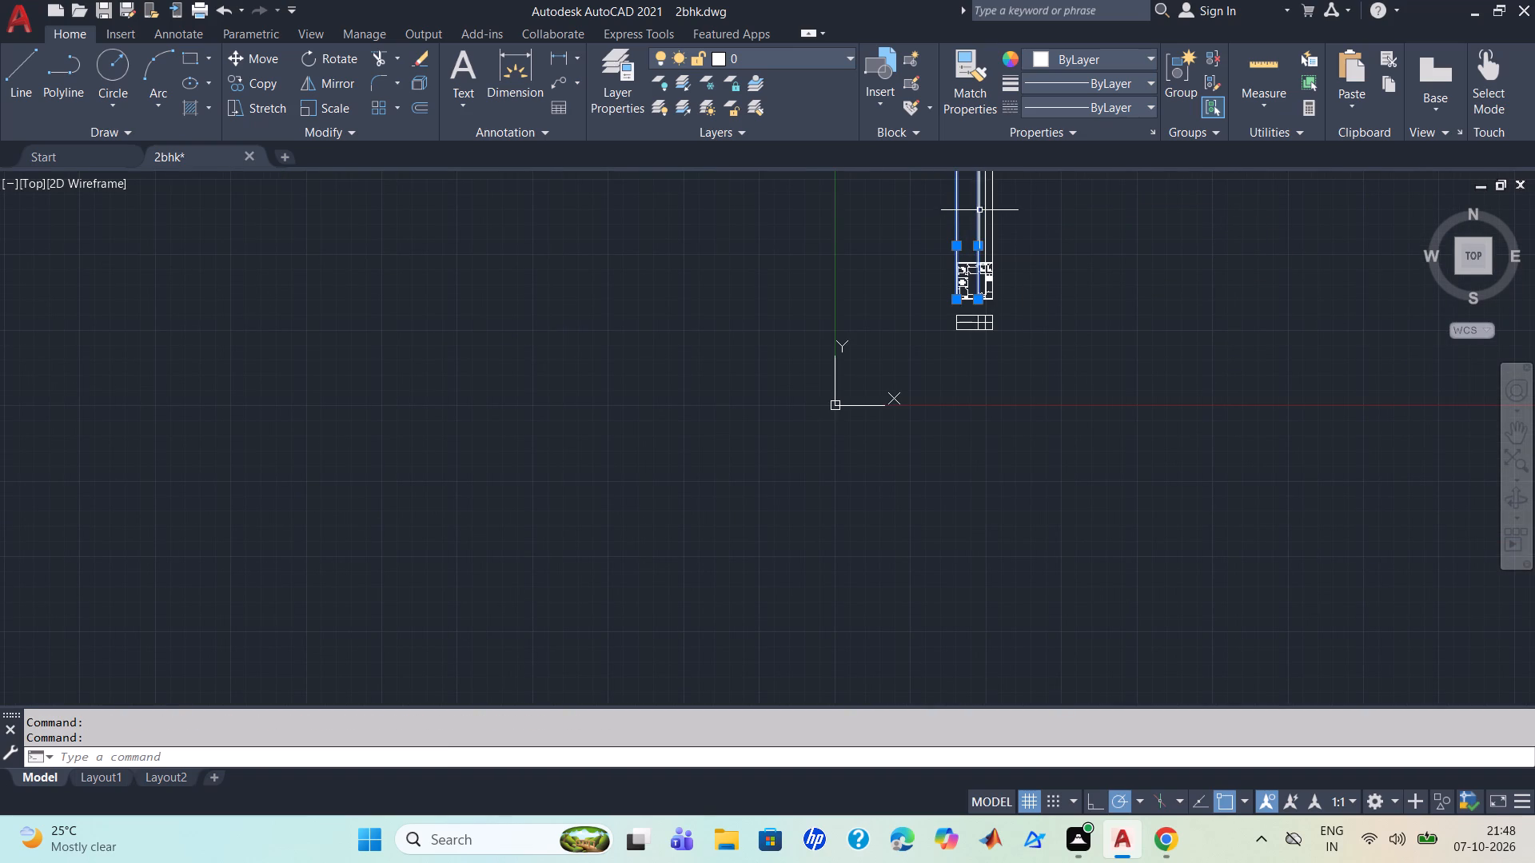
{"action": "left_click", "coordinate": [987, 208]}
{"action": "left_click", "coordinate": [993, 207]}
{"action": "key", "text": "Delete"}
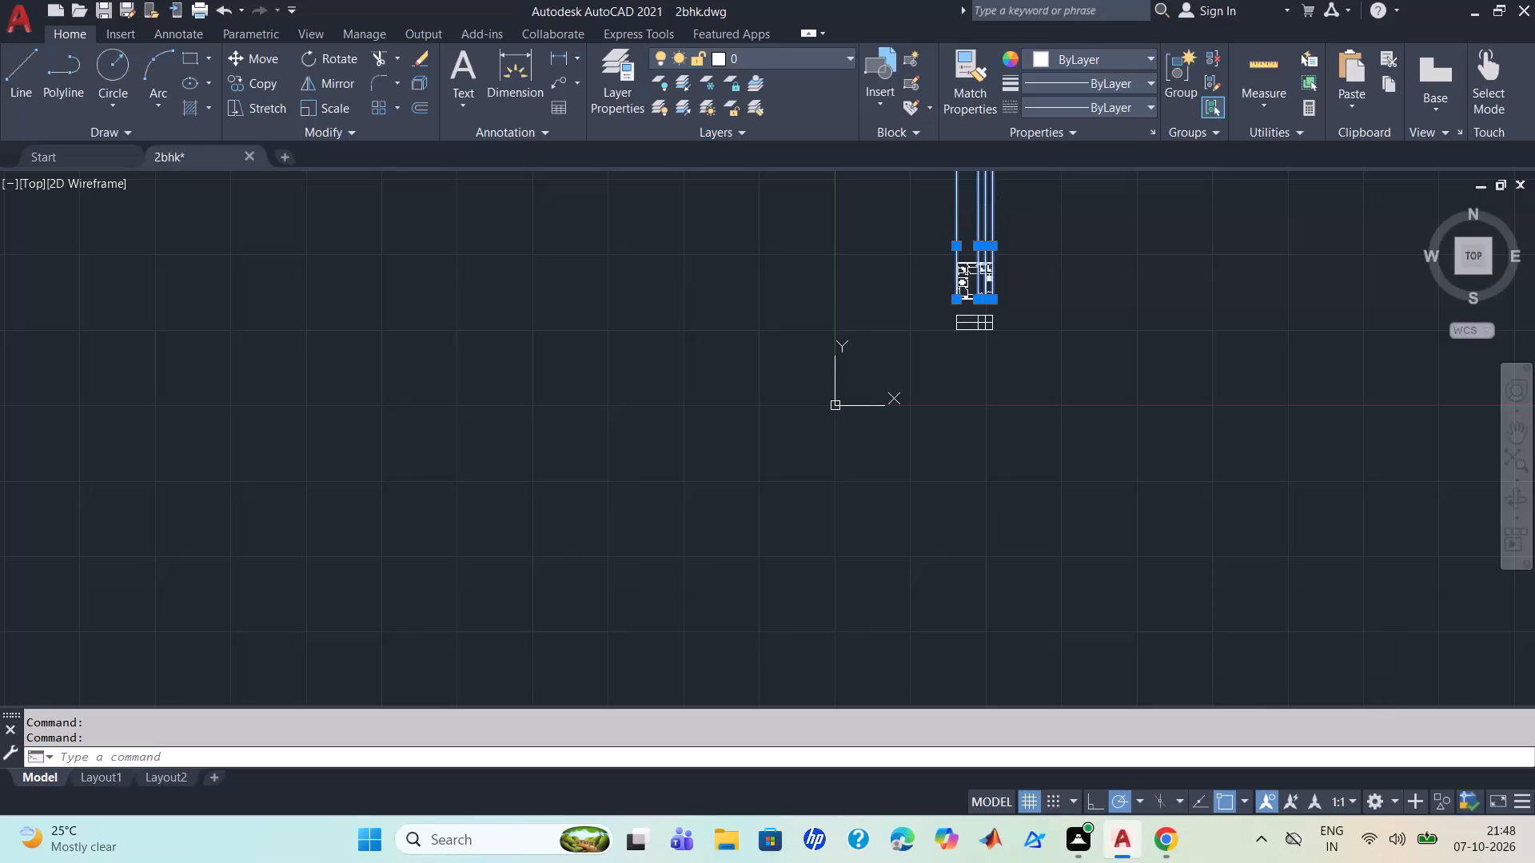
Offset the elevation's middle and top horizontal level lines 3' upward.
{"action": "scroll", "coordinate": [993, 207], "scroll_direction": "up", "scroll_amount": 3}
{"action": "scroll", "coordinate": [1047, 444], "scroll_direction": "down", "scroll_amount": 1}
{"action": "middle_click_drag", "start_coordinate": [1047, 444], "coordinate": [1023, 298]}
{"action": "scroll", "coordinate": [1017, 297], "scroll_direction": "up", "scroll_amount": 2}
{"action": "middle_click_drag", "start_coordinate": [1049, 413], "coordinate": [1034, 358]}
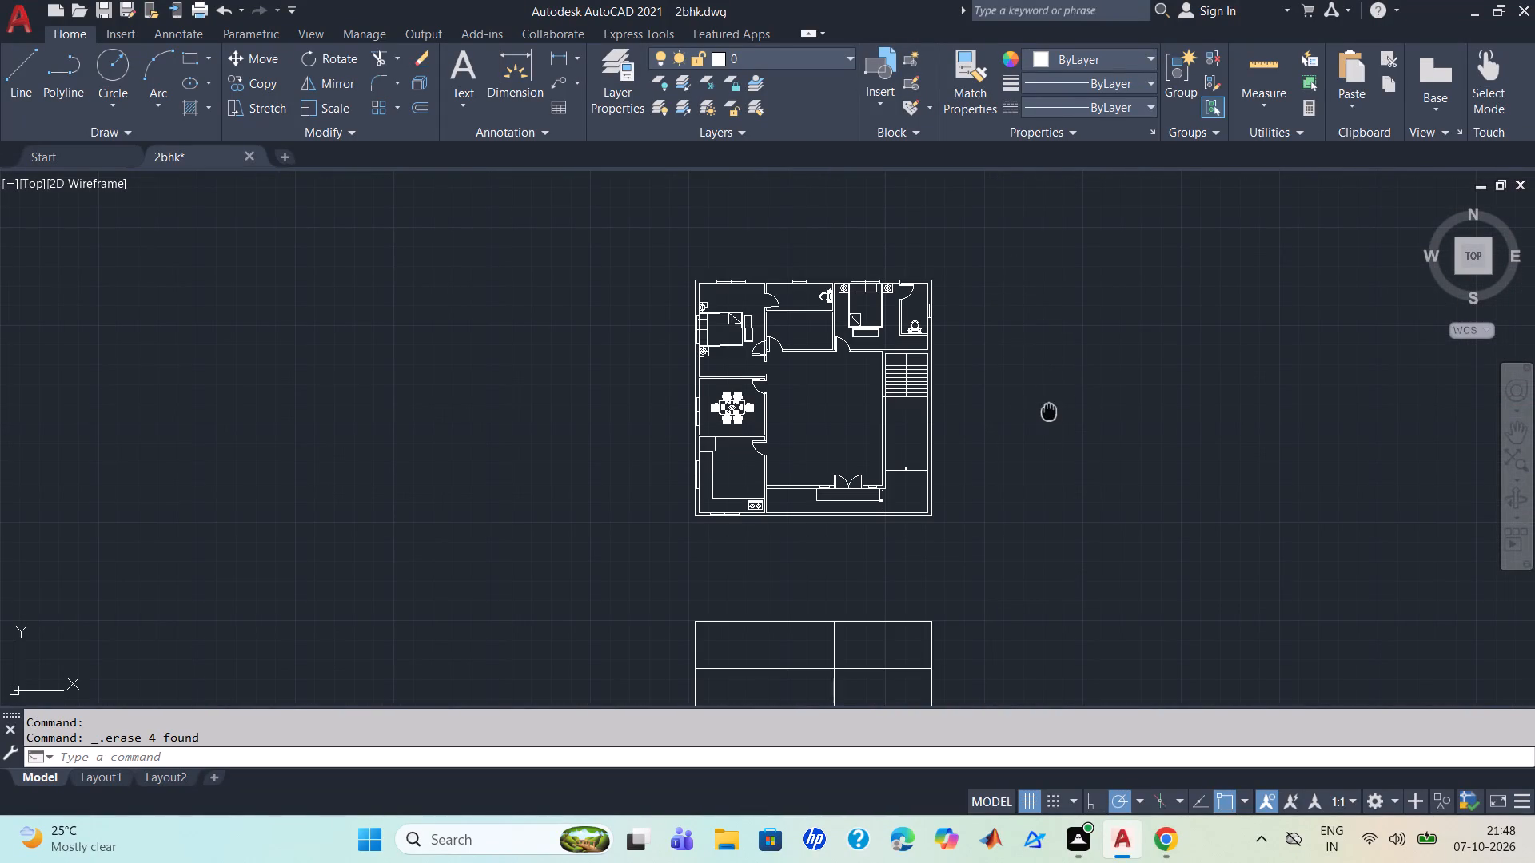
{"action": "middle_click_drag", "start_coordinate": [1034, 358], "coordinate": [1015, 234]}
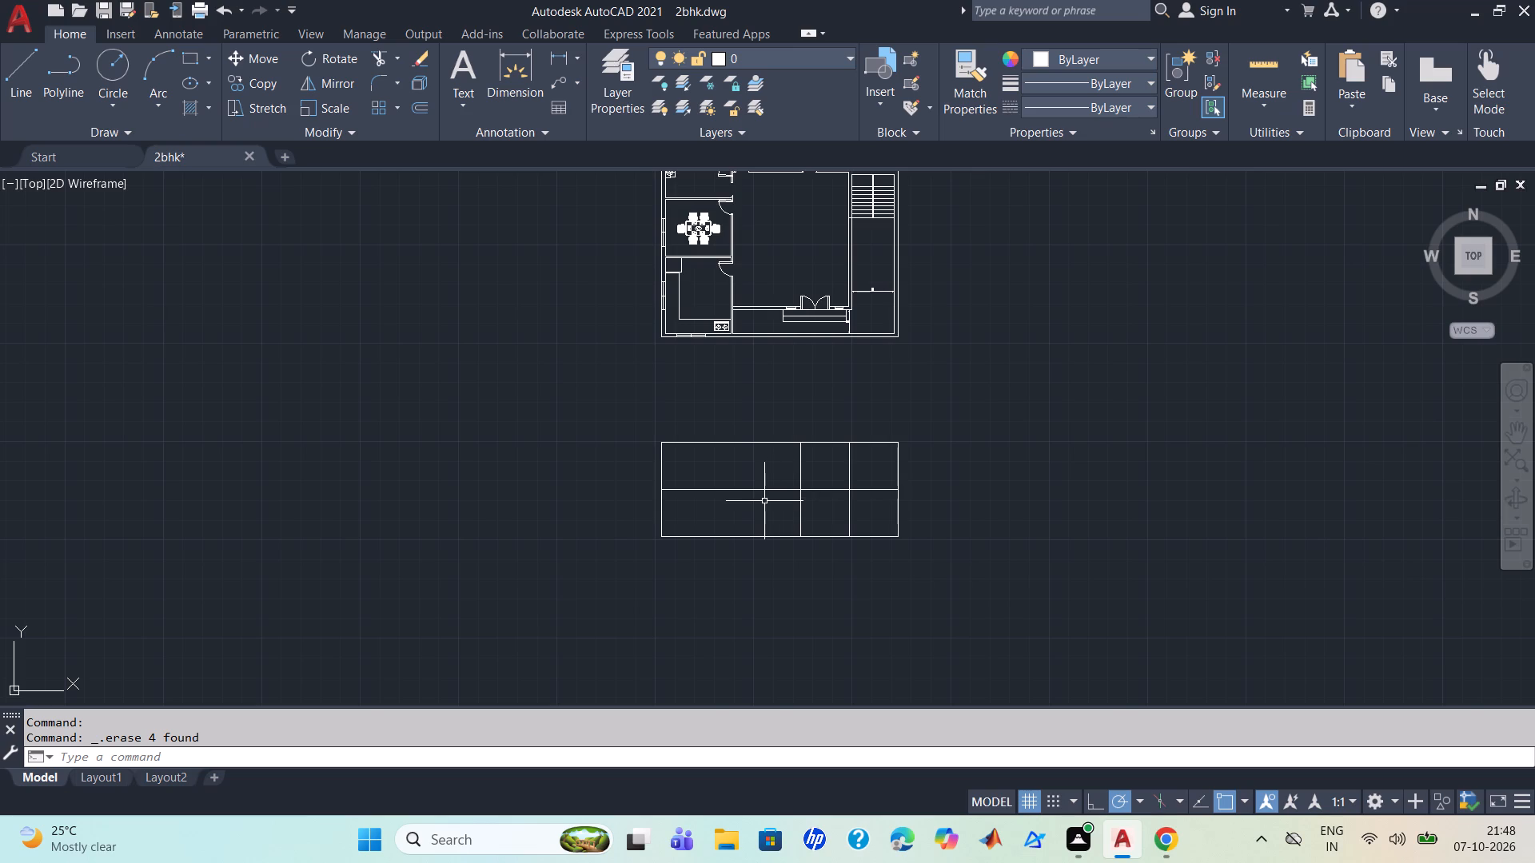
{"action": "scroll", "coordinate": [762, 502], "scroll_direction": "up", "scroll_amount": 1}
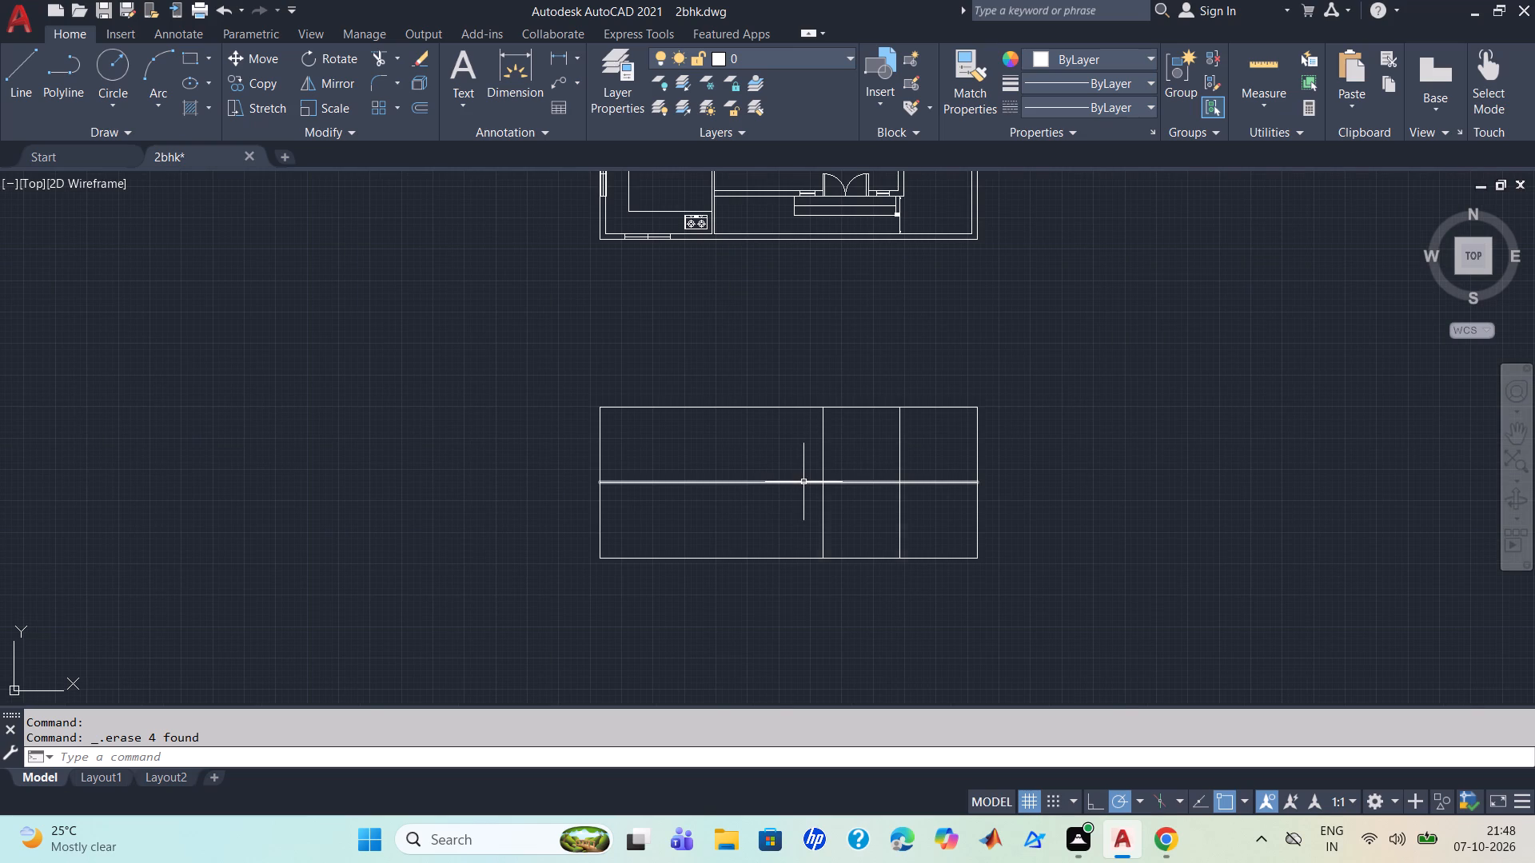
{"action": "key", "text": "o"}
{"action": "key", "text": "Return"}
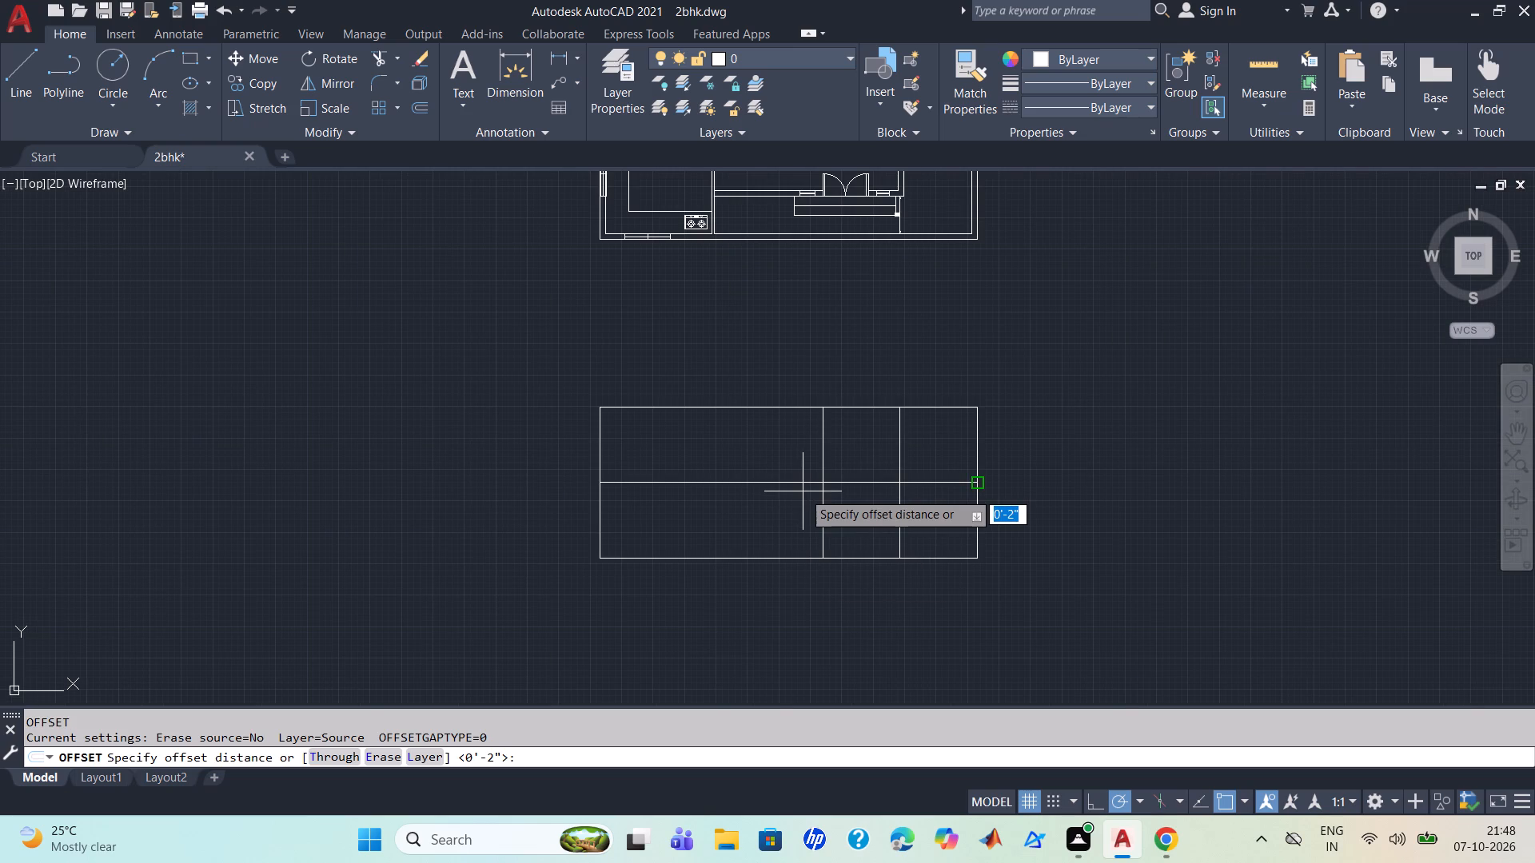
{"action": "type", "text": "3'"}
{"action": "key", "text": "Return"}
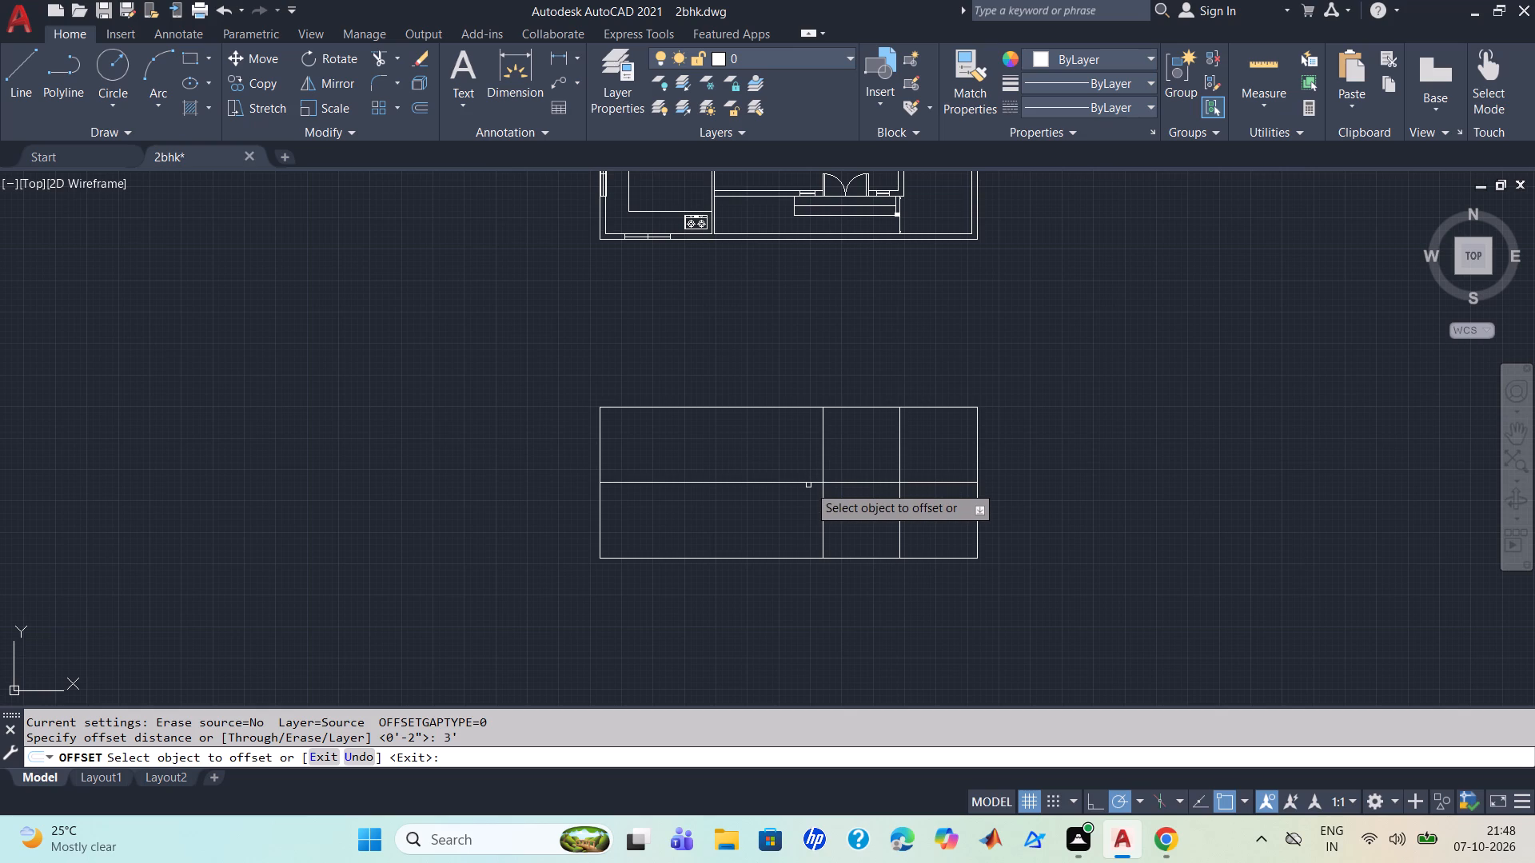
{"action": "left_click", "coordinate": [810, 483]}
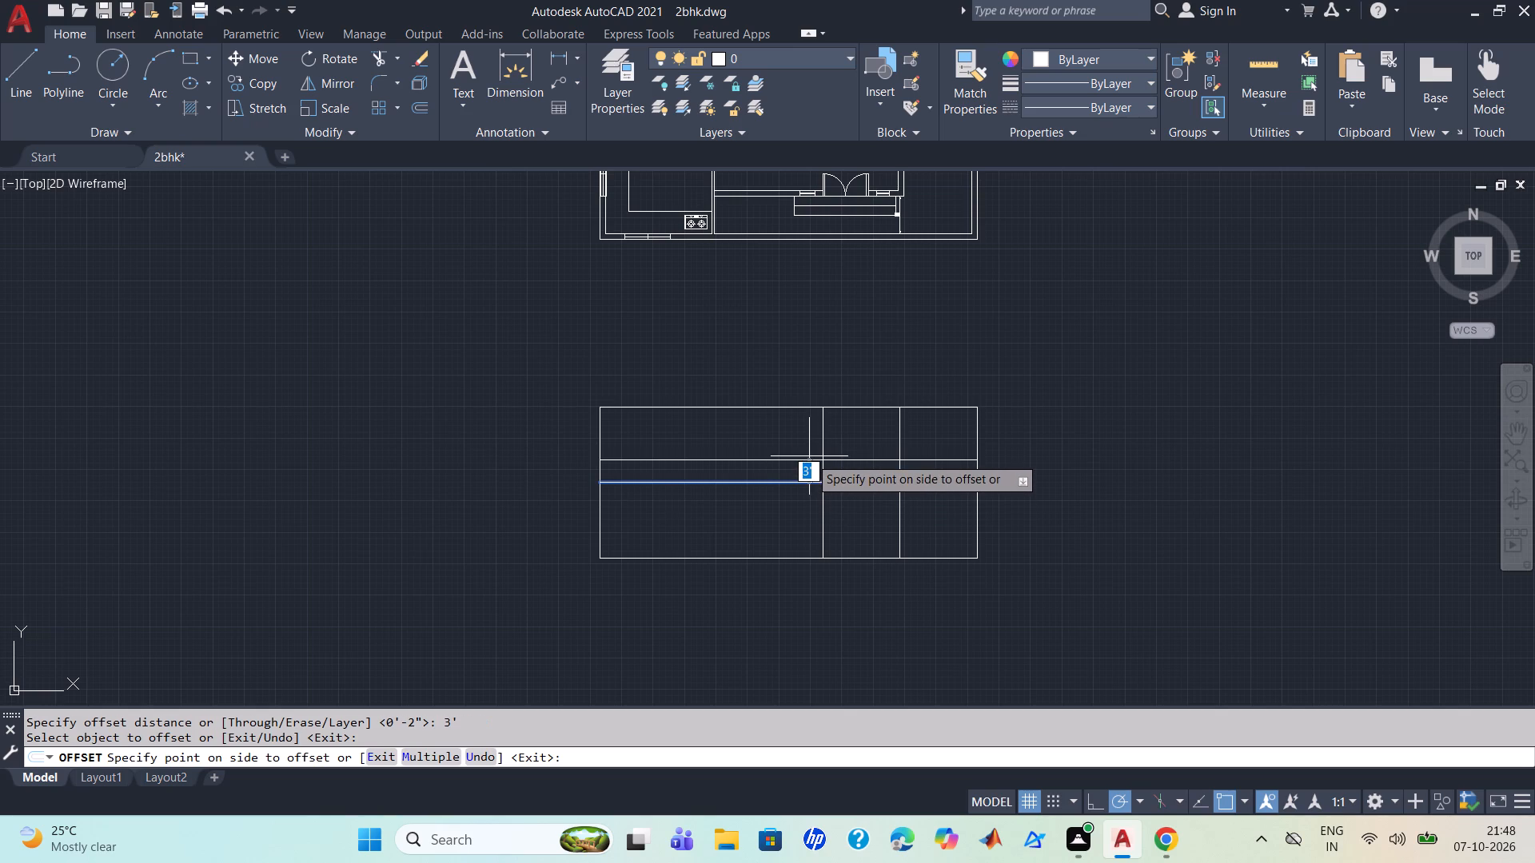
{"action": "left_click", "coordinate": [809, 456]}
{"action": "left_click", "coordinate": [807, 408]}
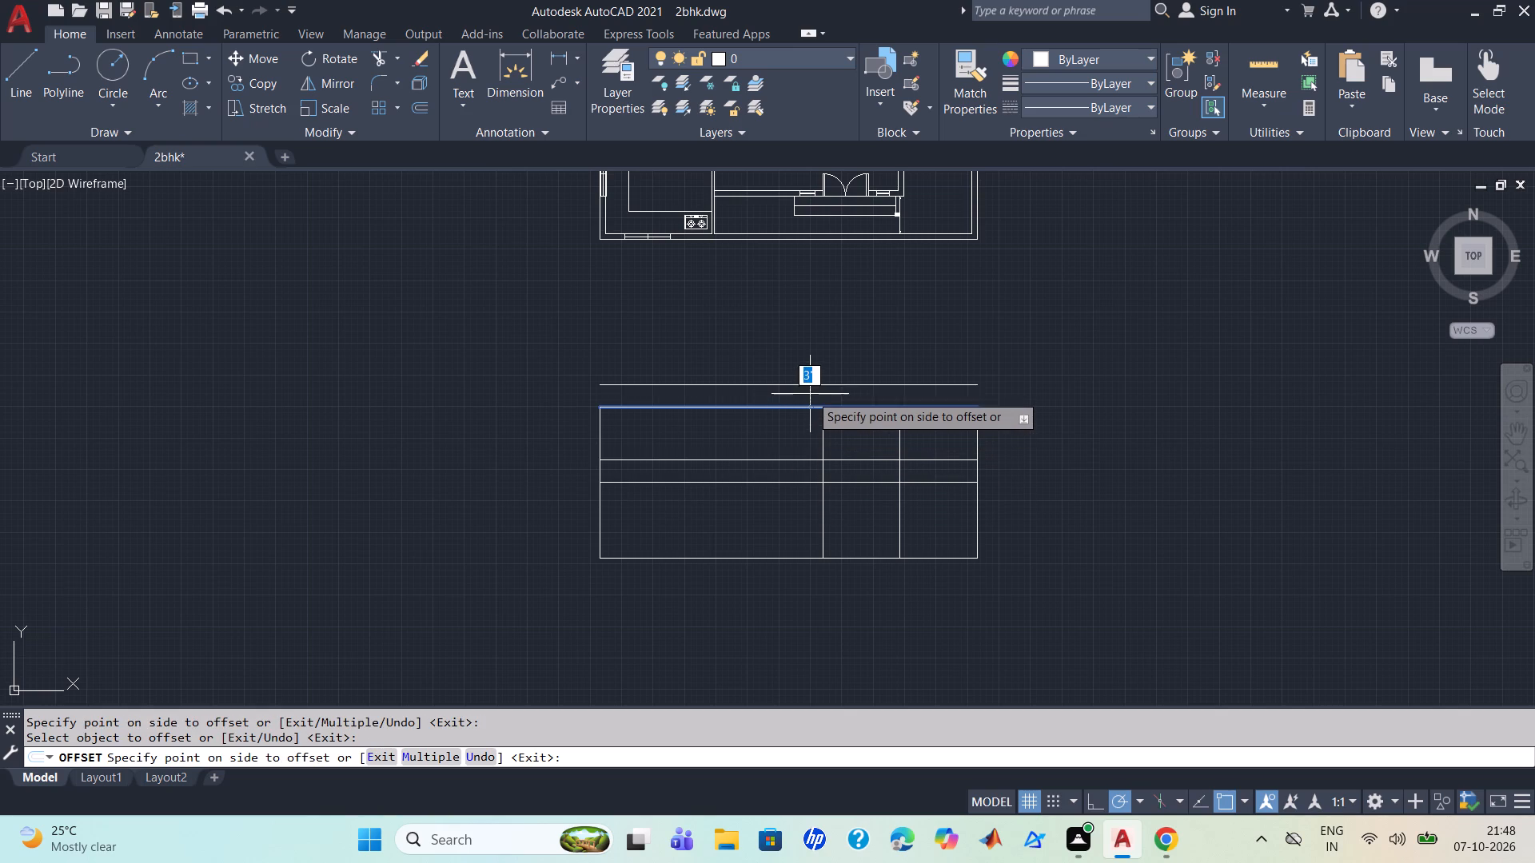
{"action": "left_click", "coordinate": [810, 393]}
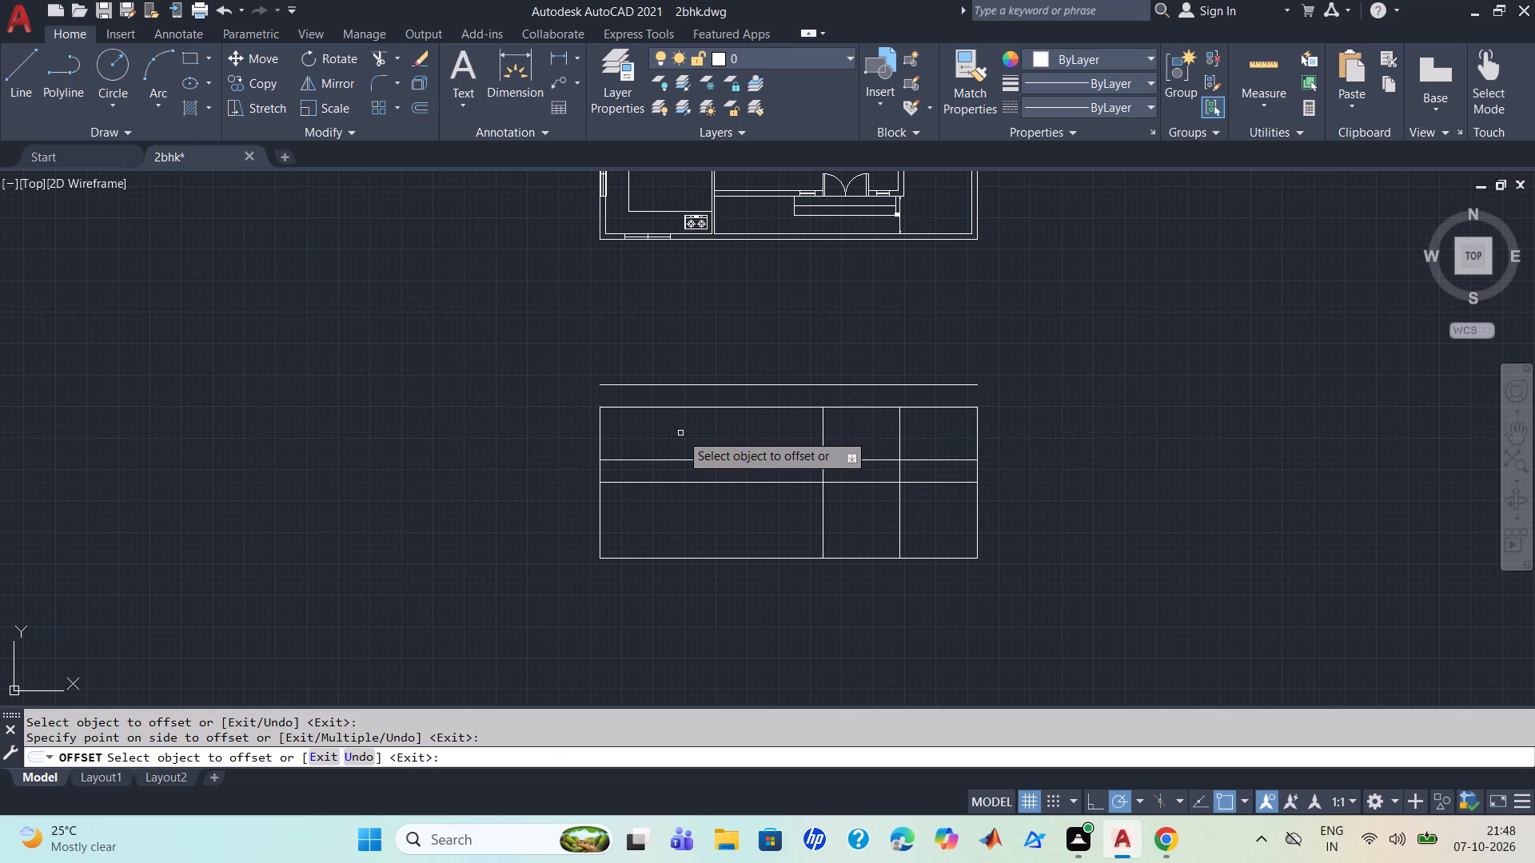
{"action": "key", "text": "Escape"}
Extend the two outer verticals to the new top line and trim both inner verticals out of the 3' band above the middle level.
{"action": "type", "text": "tr"}
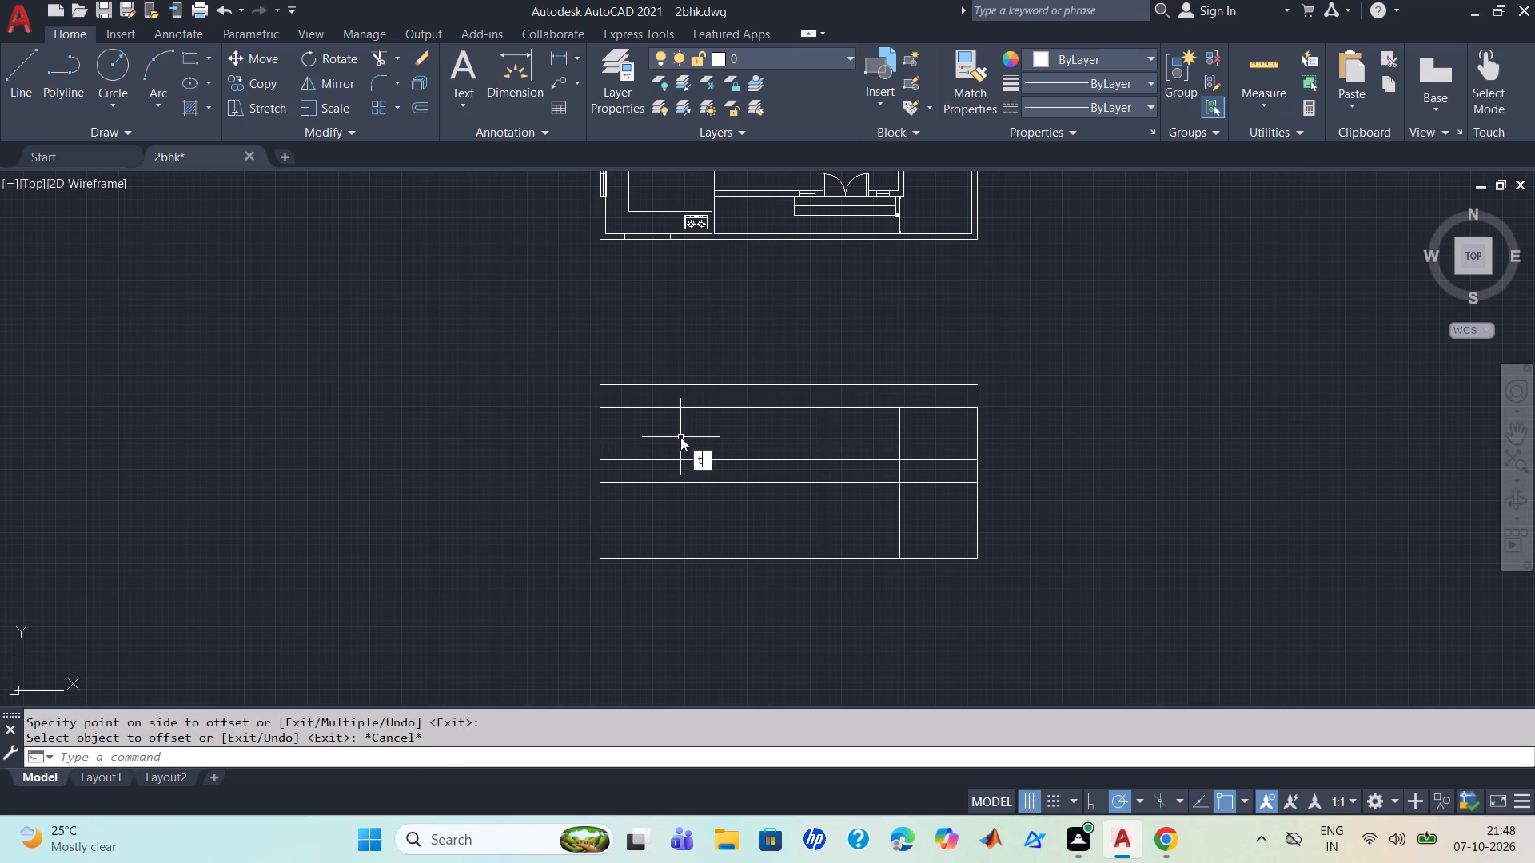
{"action": "key", "text": "Return"}
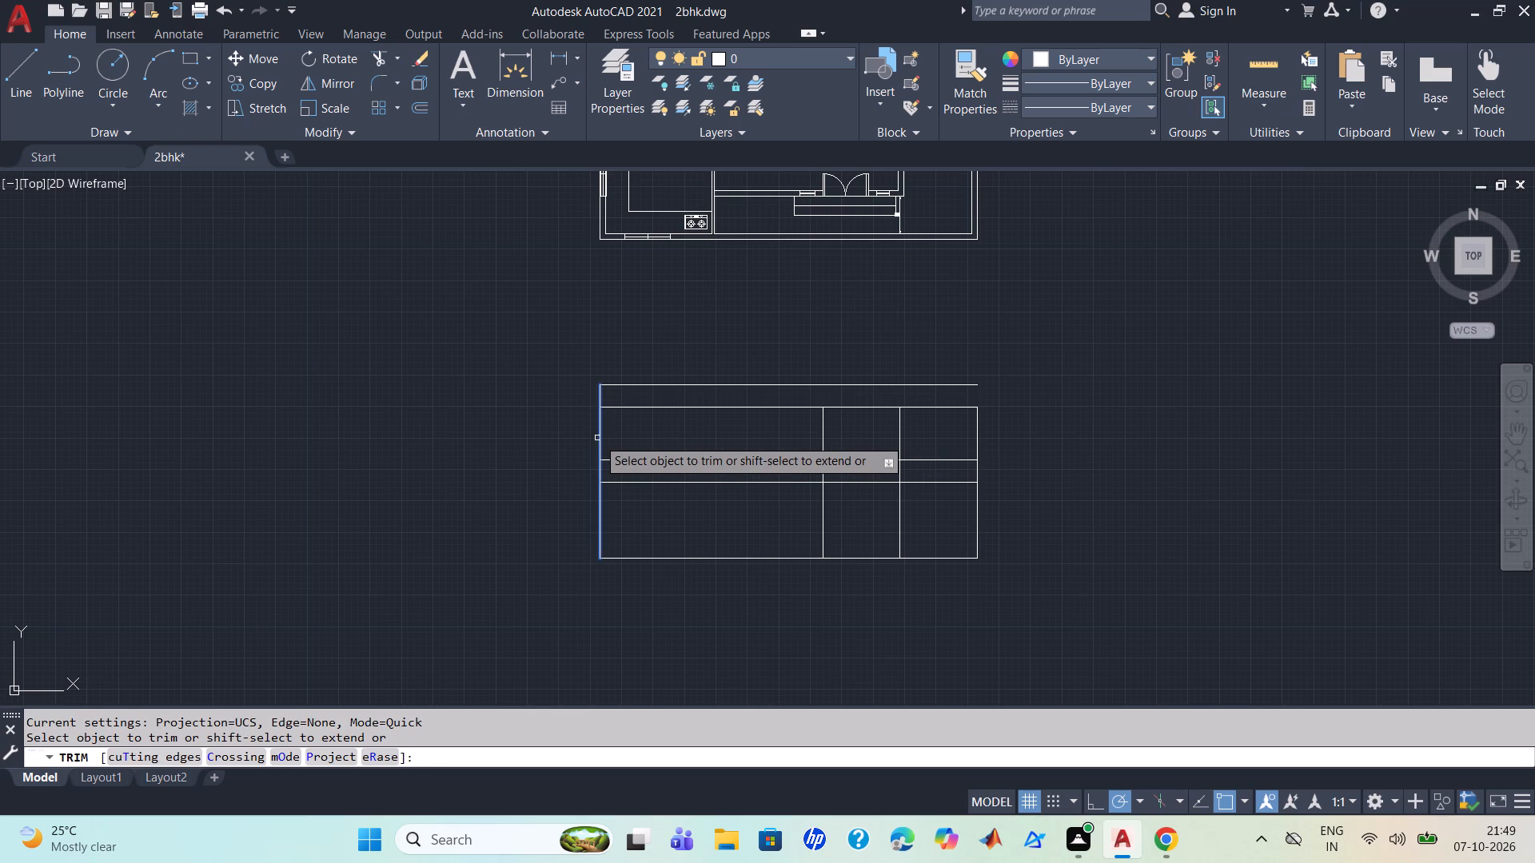
{"action": "left_click", "coordinate": [599, 438], "text": "shift"}
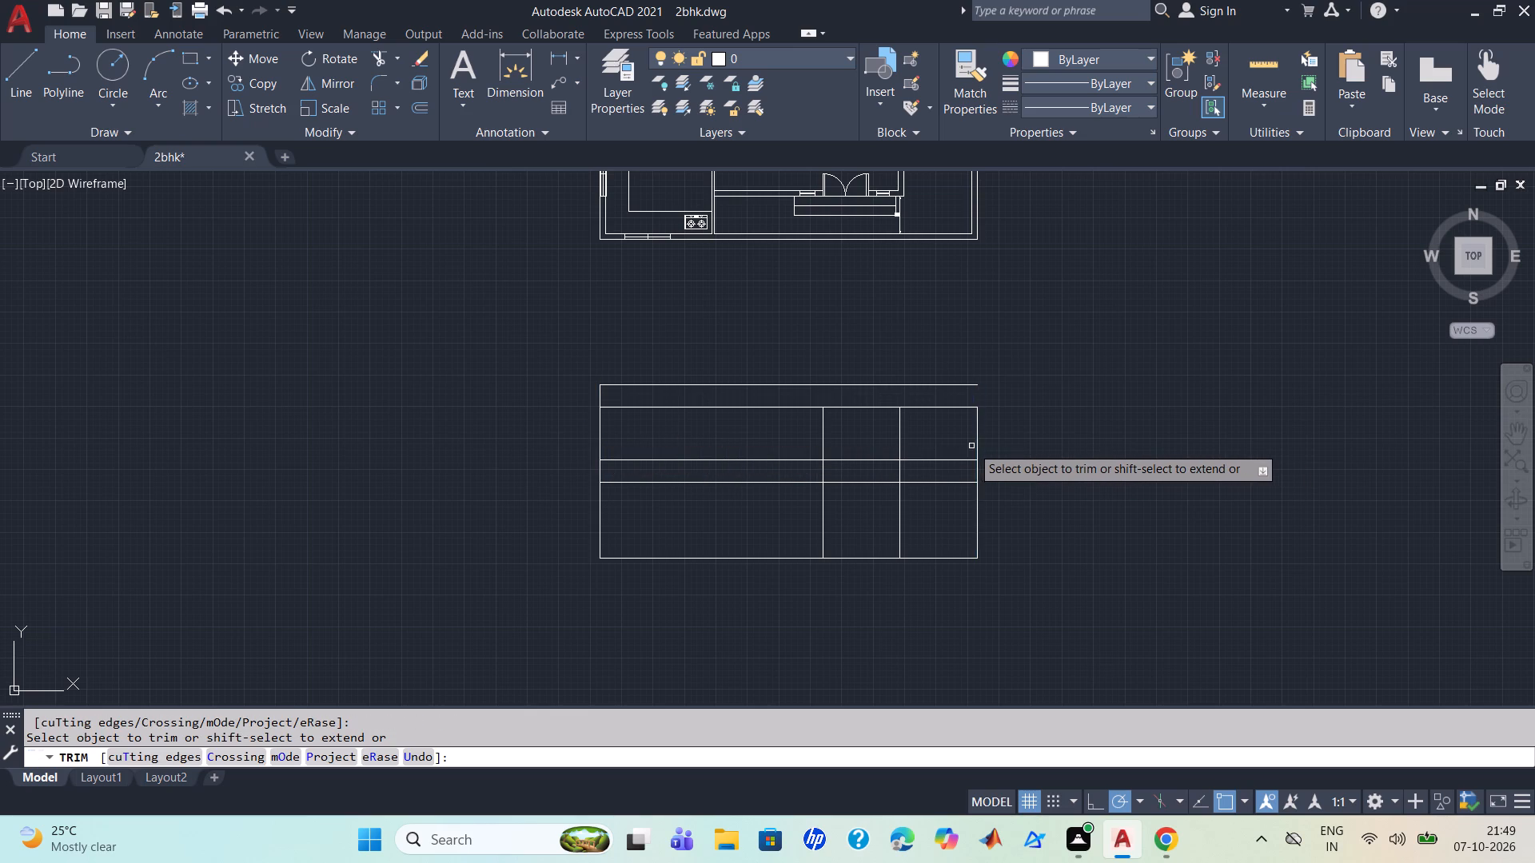
{"action": "left_click", "coordinate": [979, 443], "text": "shift"}
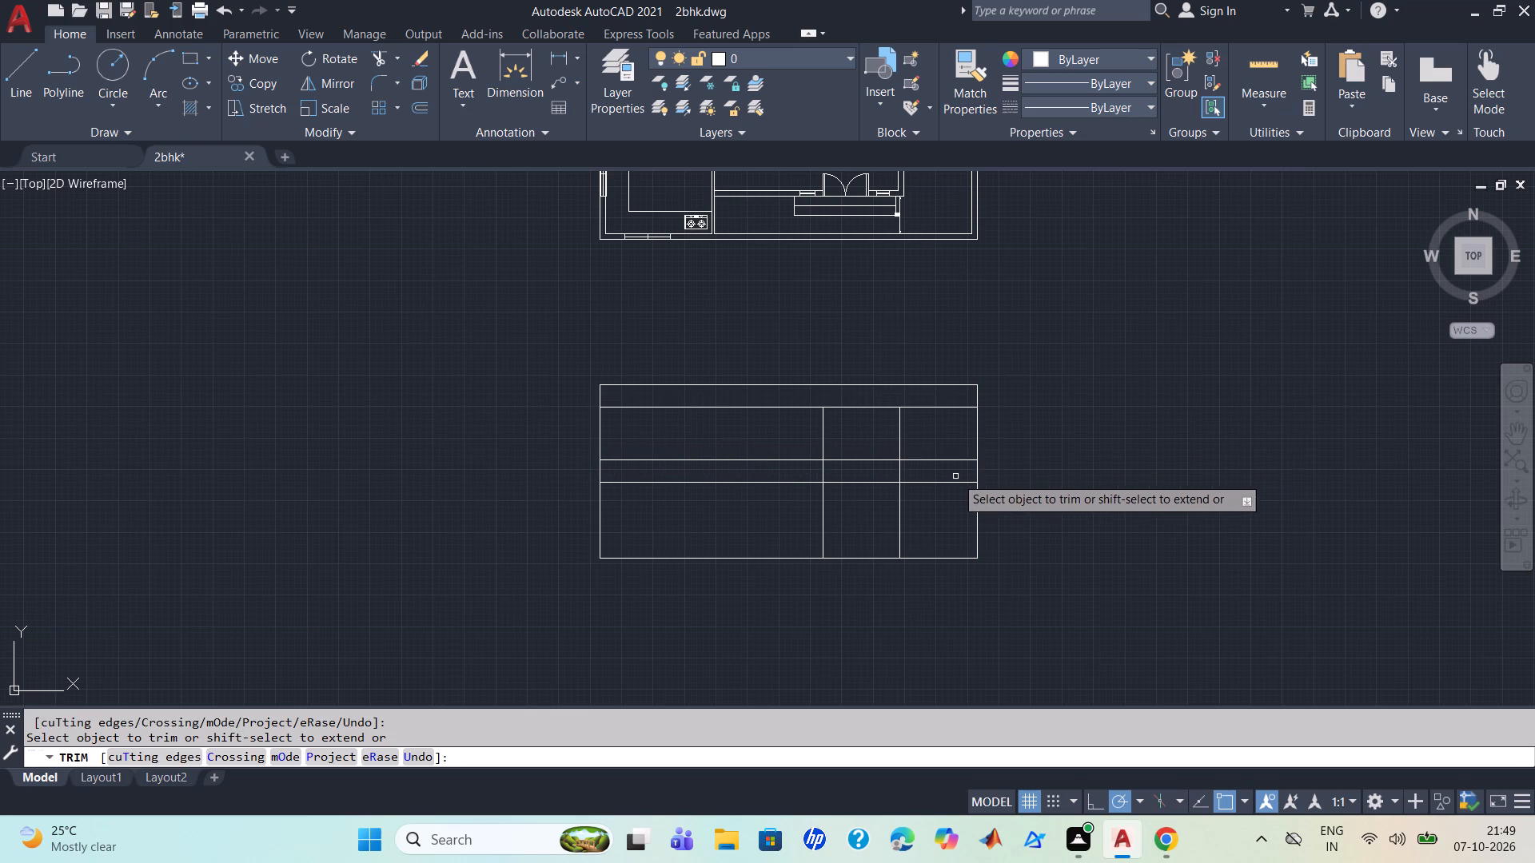
{"action": "left_click", "coordinate": [900, 473]}
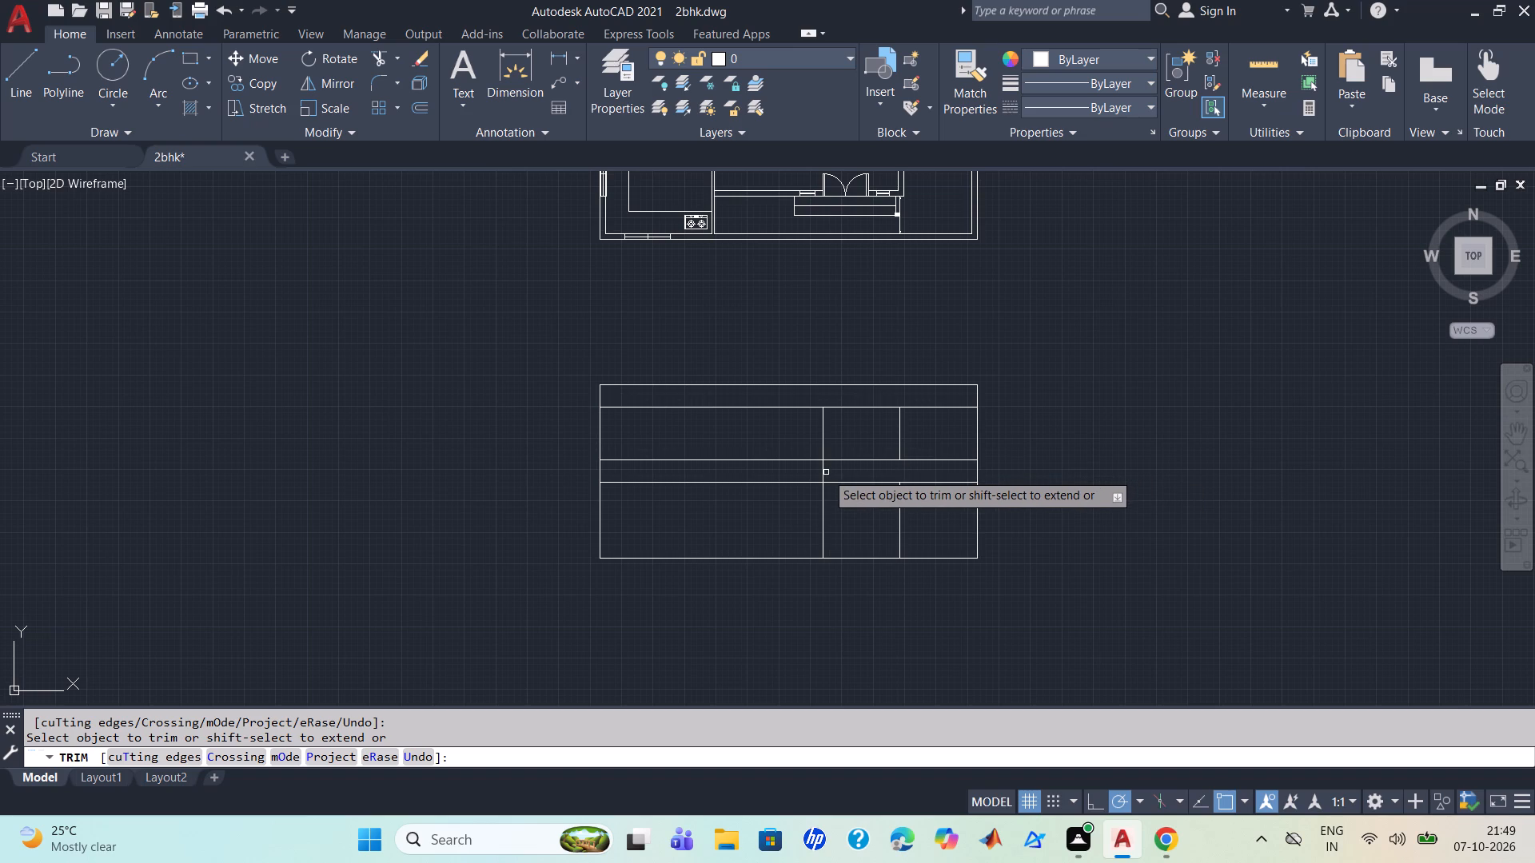
{"action": "left_click", "coordinate": [824, 472]}
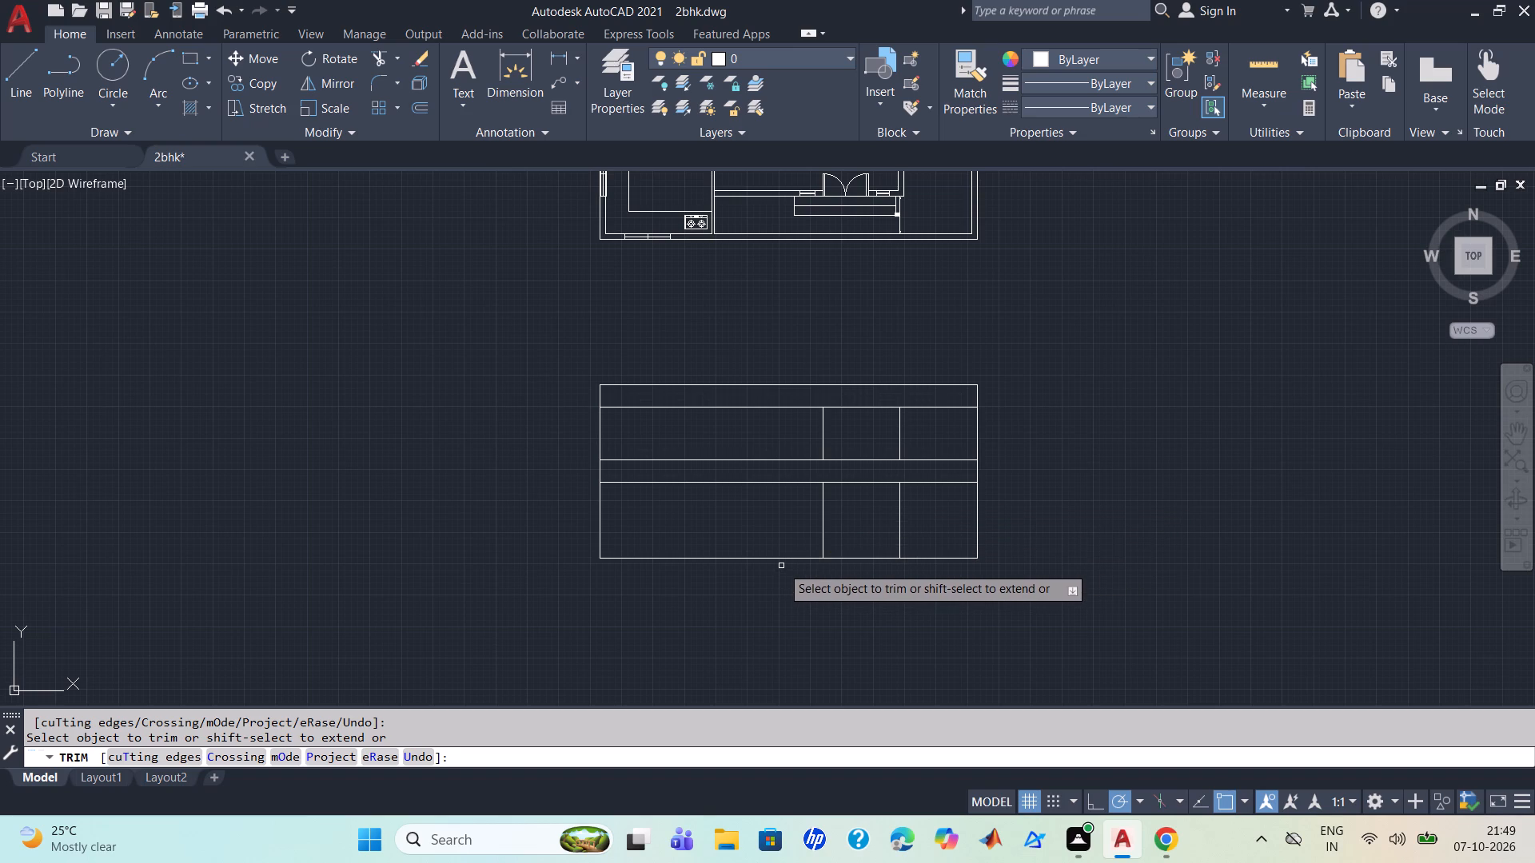
{"action": "key", "text": "Escape"}
Offset the elevation's bottom line 6' upward.
{"action": "key", "text": "o"}
{"action": "key", "text": "Return"}
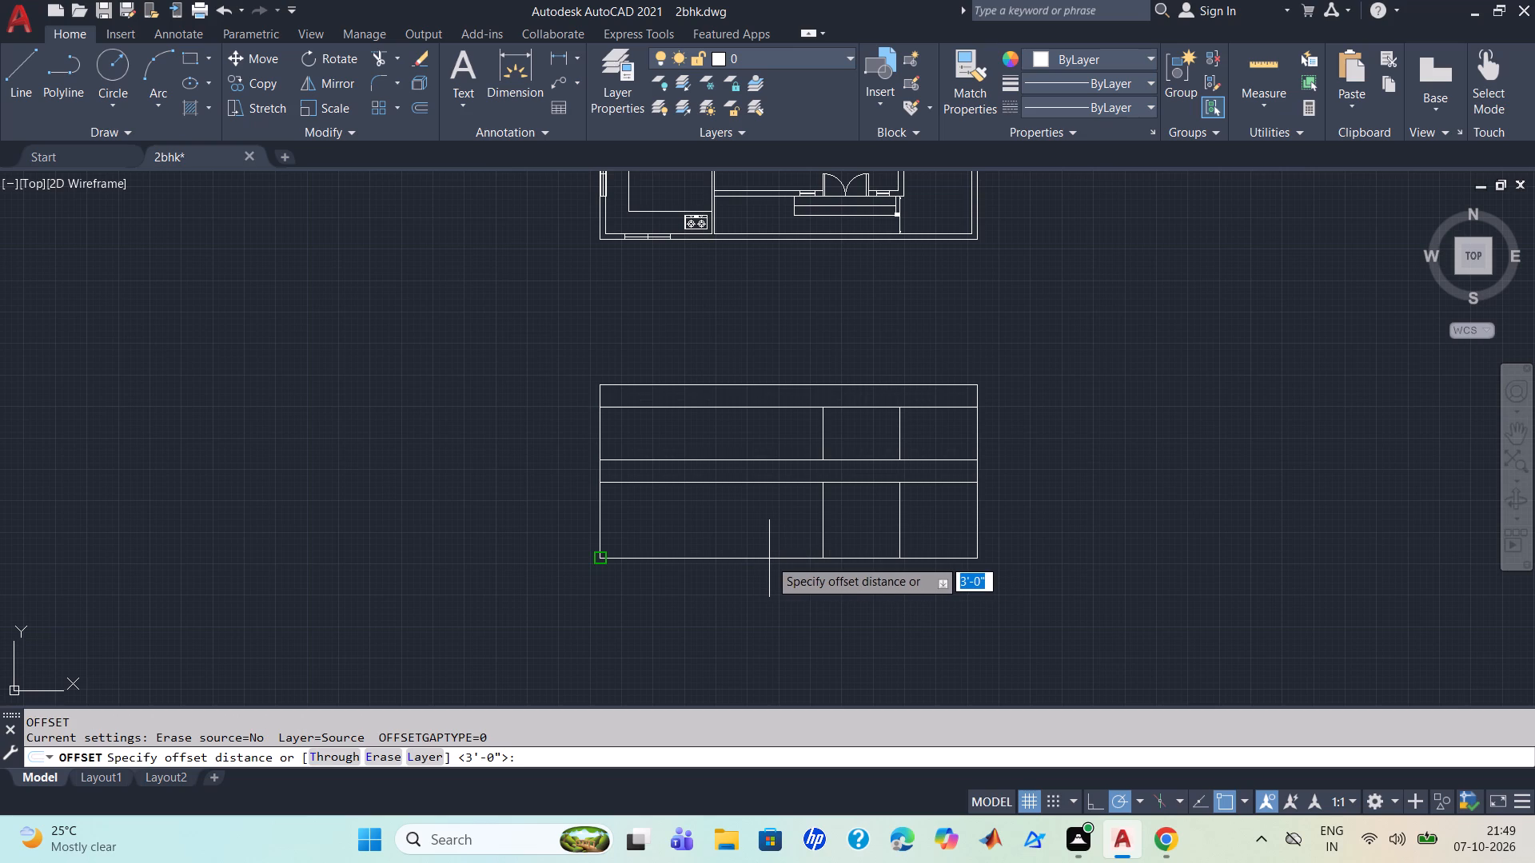
{"action": "key", "text": "6"}
{"action": "key", "text": "apostrophe"}
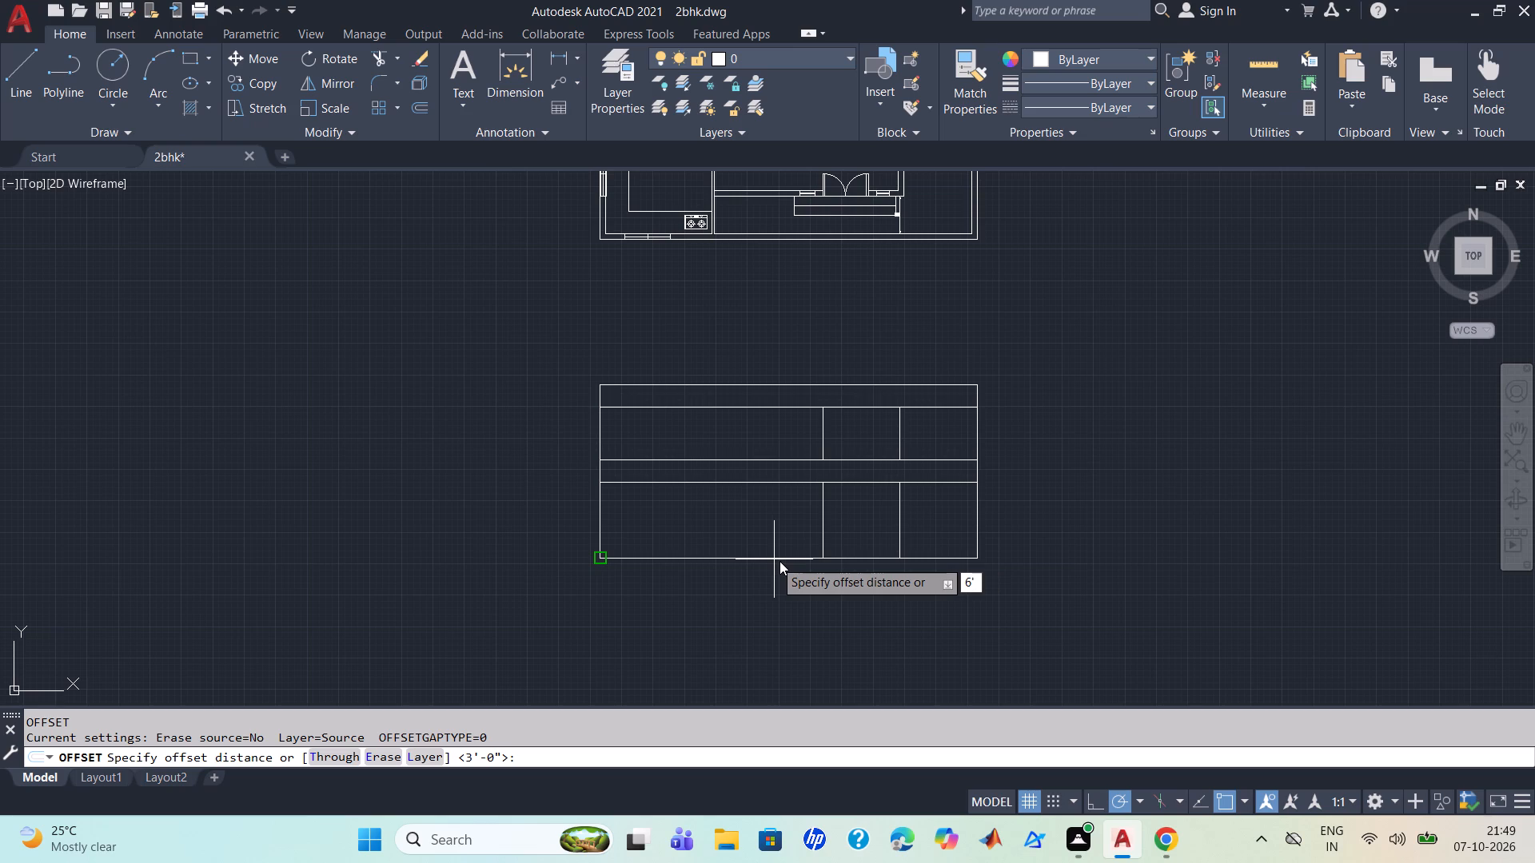
{"action": "key", "text": "Return"}
{"action": "left_click", "coordinate": [775, 559]}
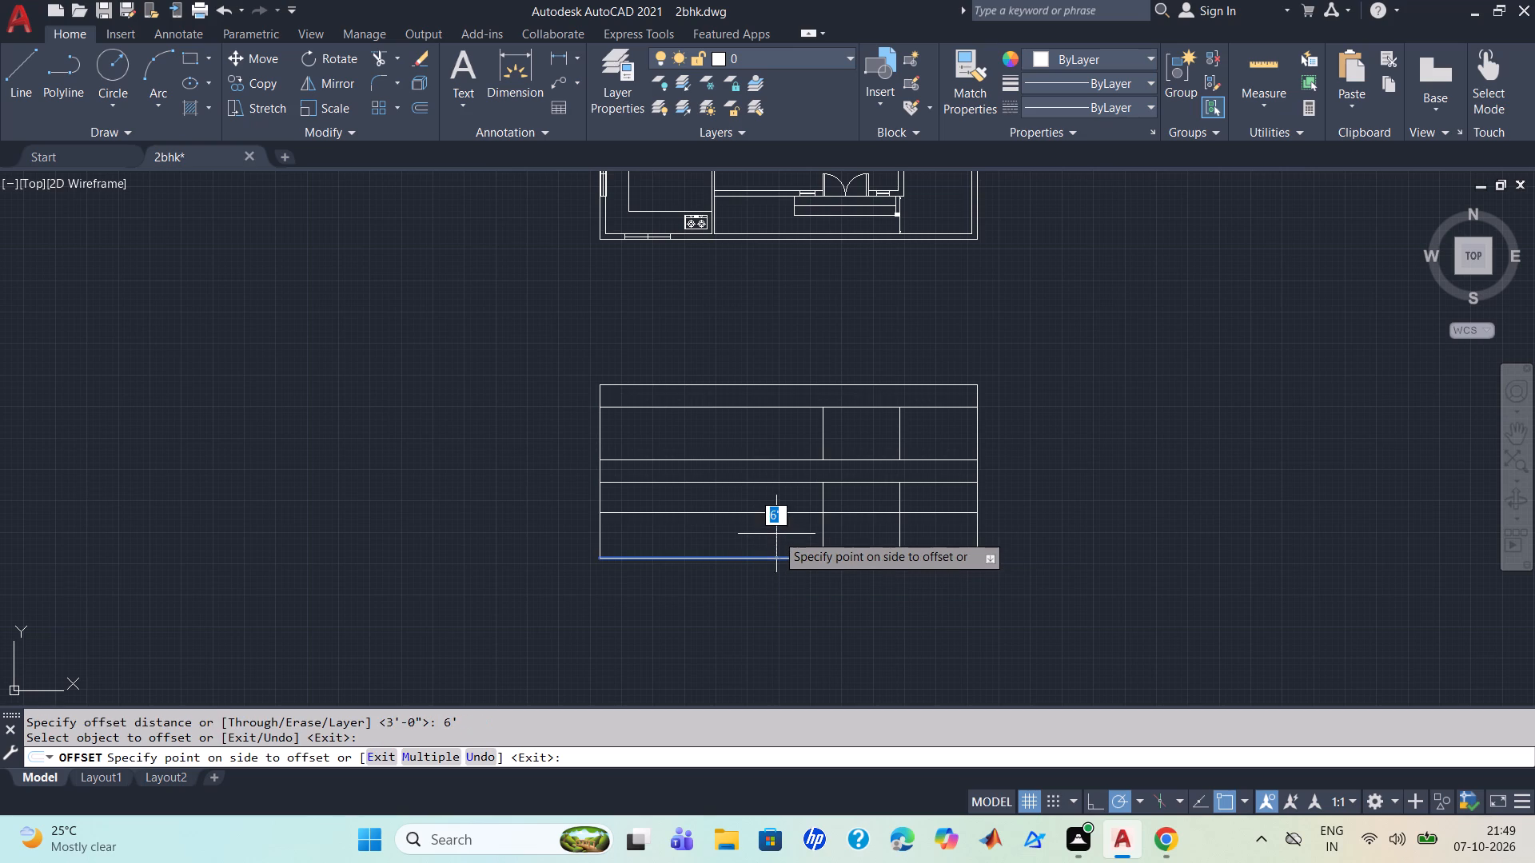
{"action": "left_click", "coordinate": [776, 534]}
{"action": "key", "text": "Escape"}
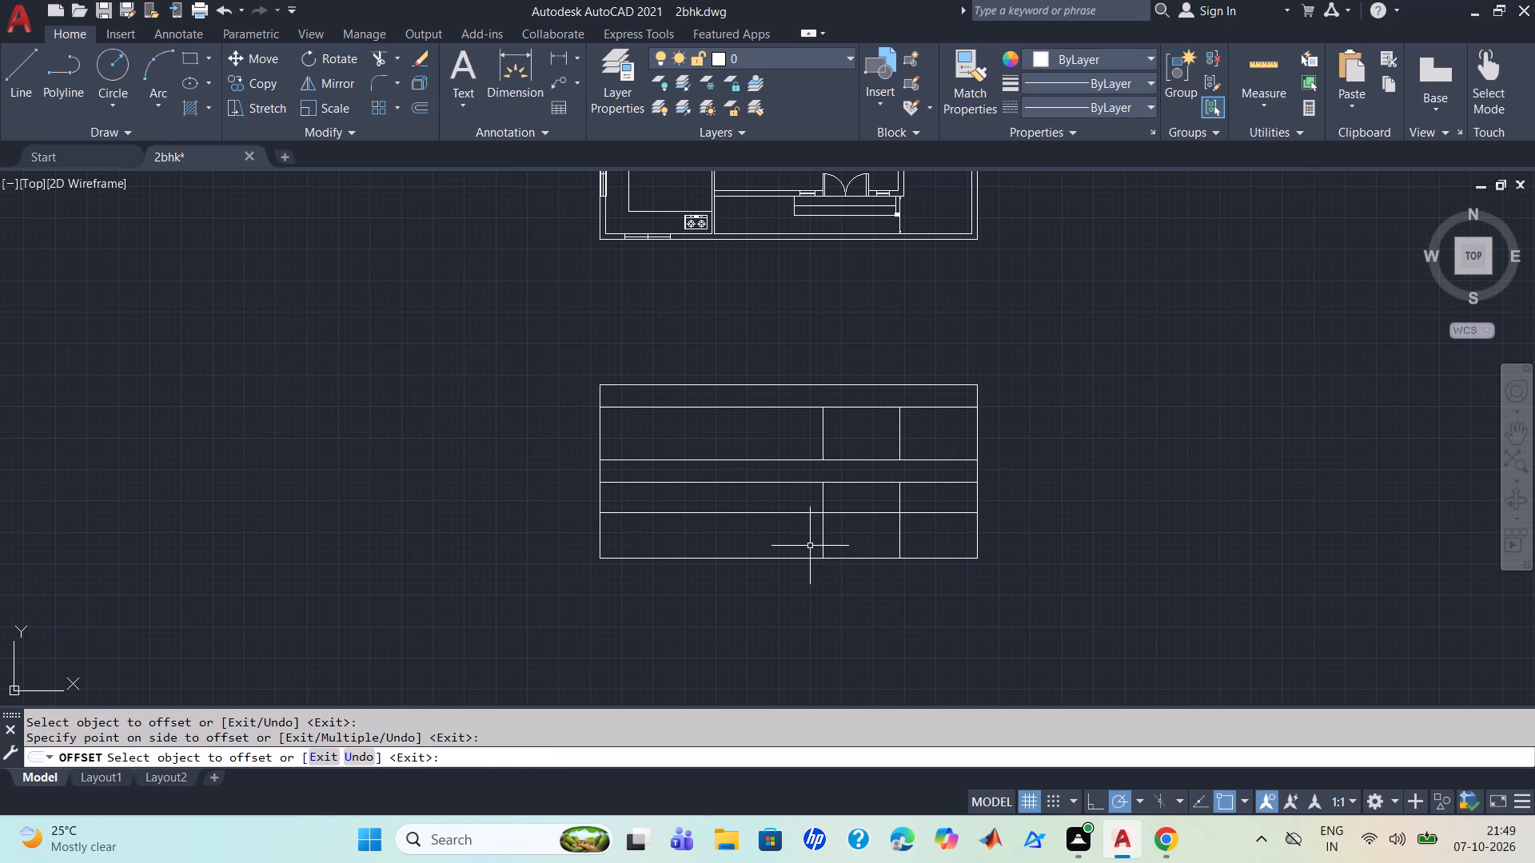
Trim the two inner vertical lines between the bottom line and the new 6' offset line.
{"action": "key", "text": "t"}
{"action": "key", "text": "r"}
{"action": "key", "text": "Return"}
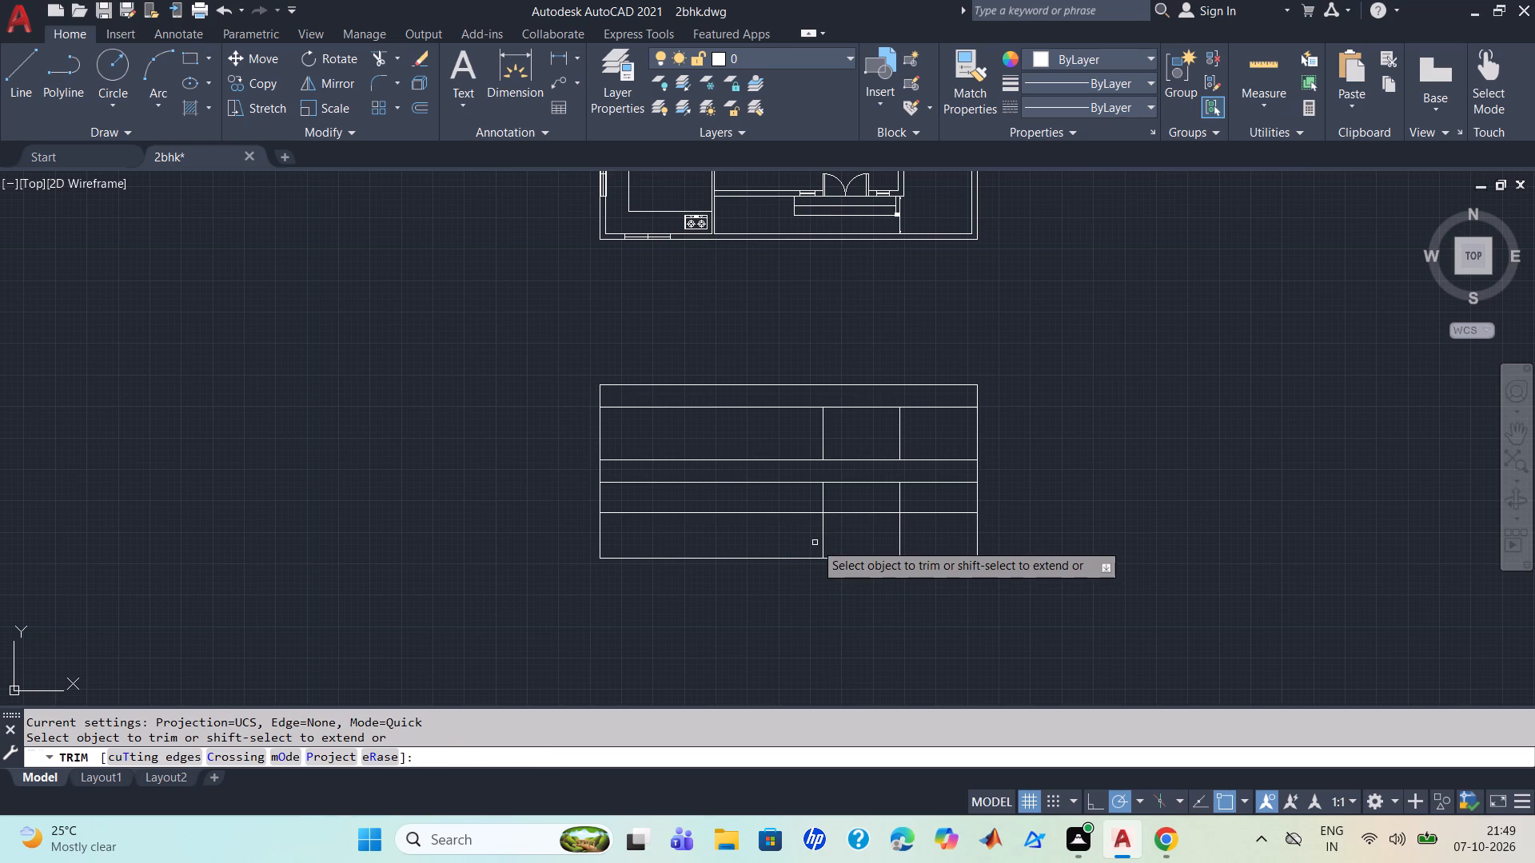
{"action": "left_click_drag", "start_coordinate": [815, 543], "coordinate": [923, 541]}
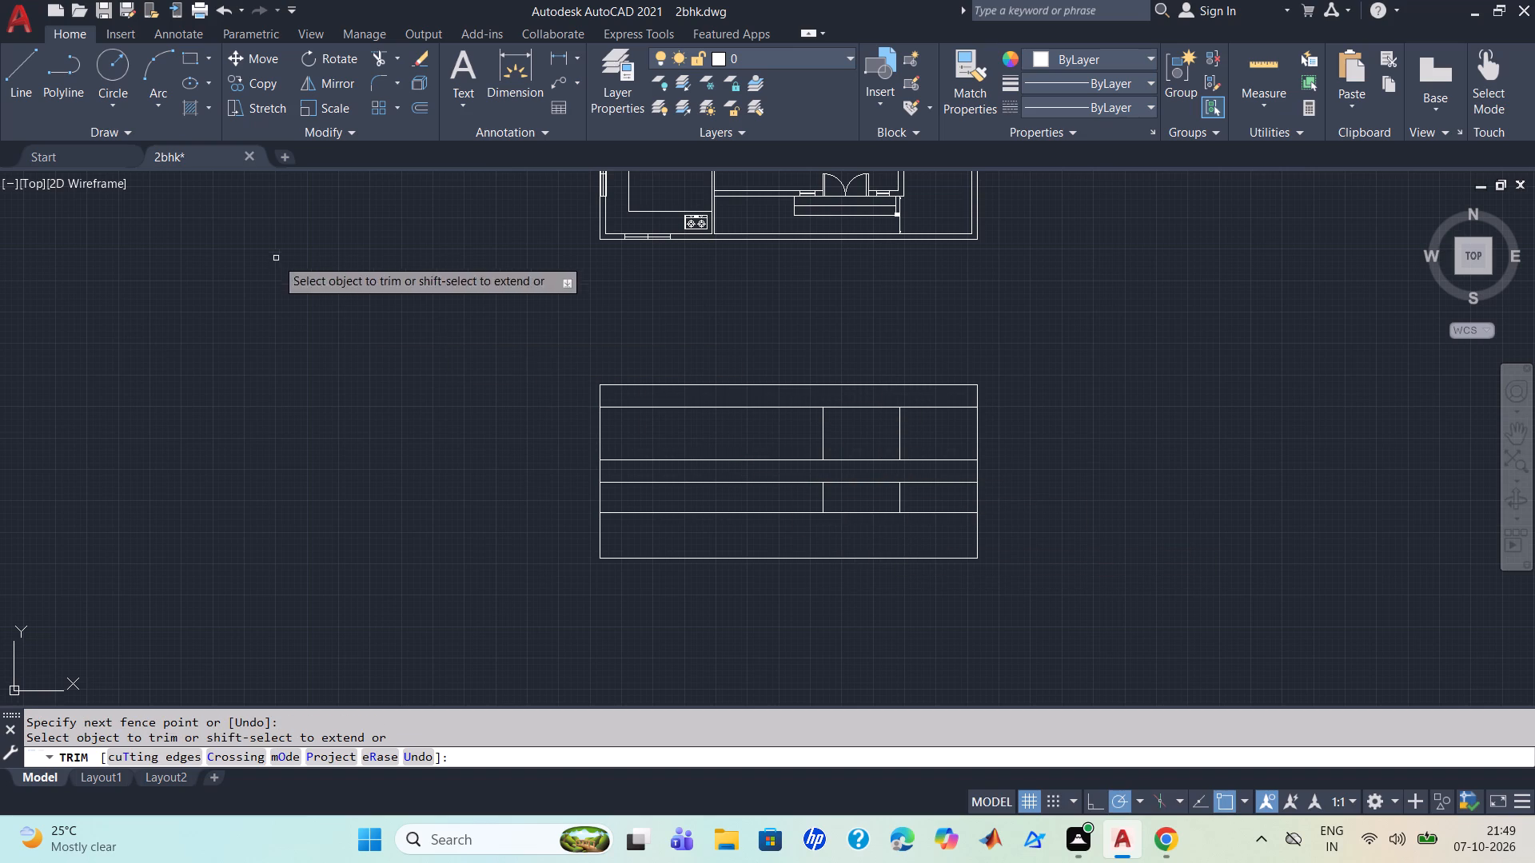
{"action": "key", "text": "Escape"}
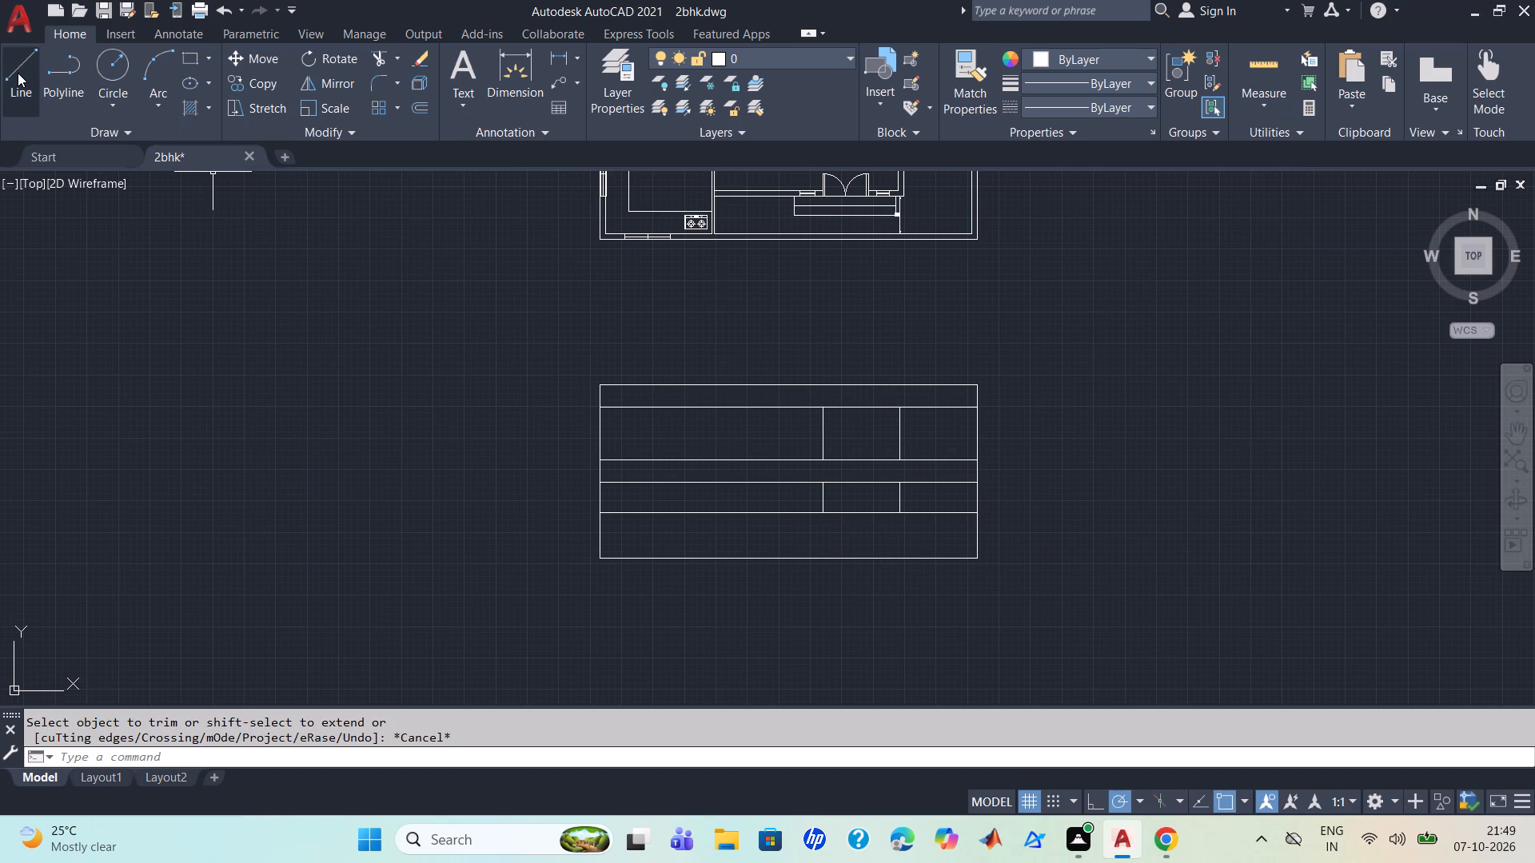
From the top of the upper storey's left inner vertical, draw a line slanting inward, then straight down to the level line below.
{"action": "left_click", "coordinate": [18, 73]}
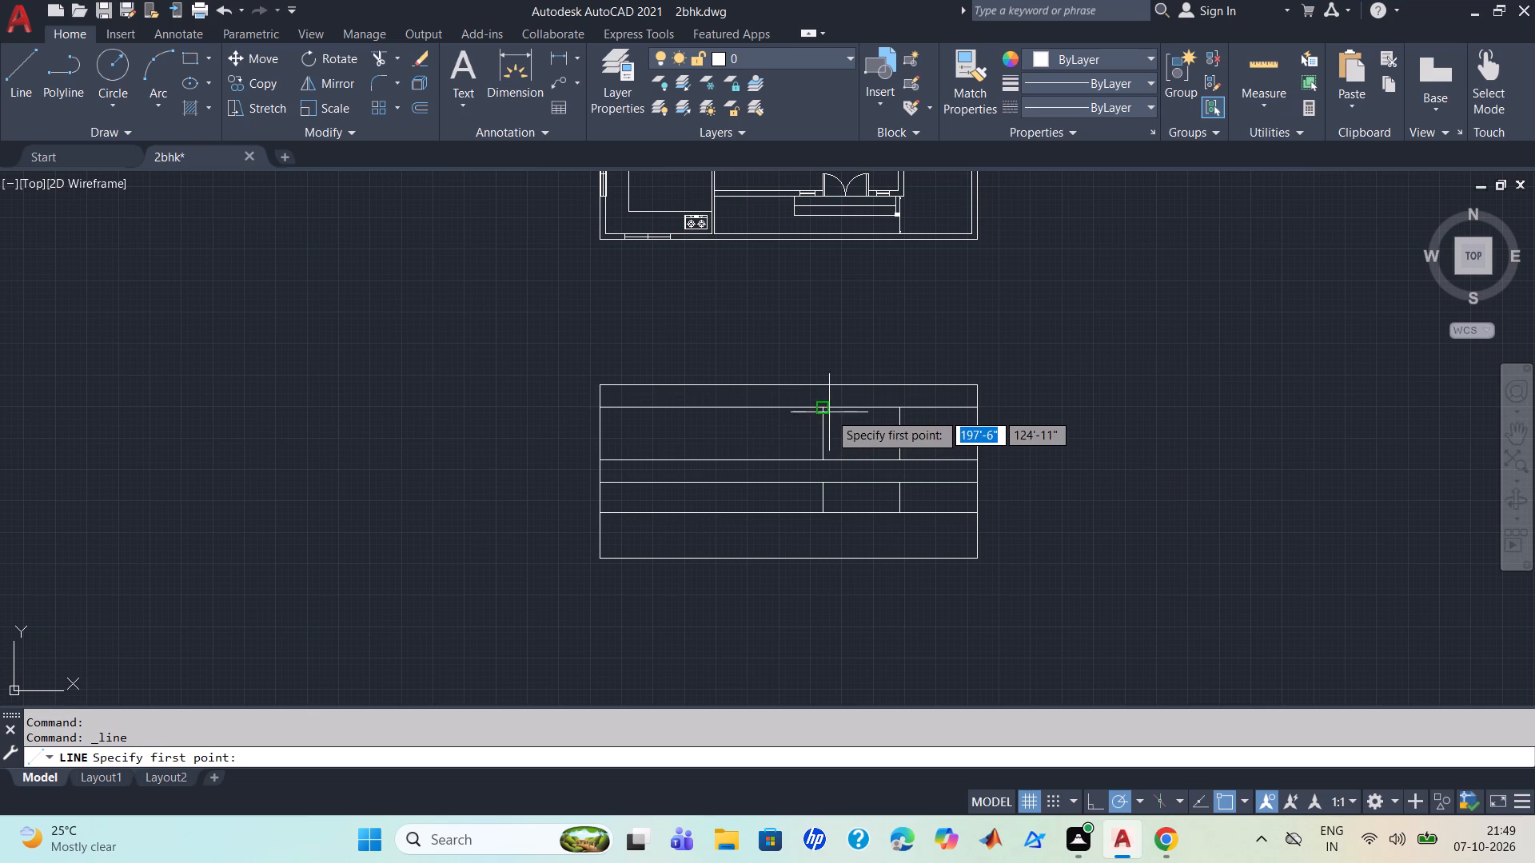
{"action": "left_click", "coordinate": [822, 410]}
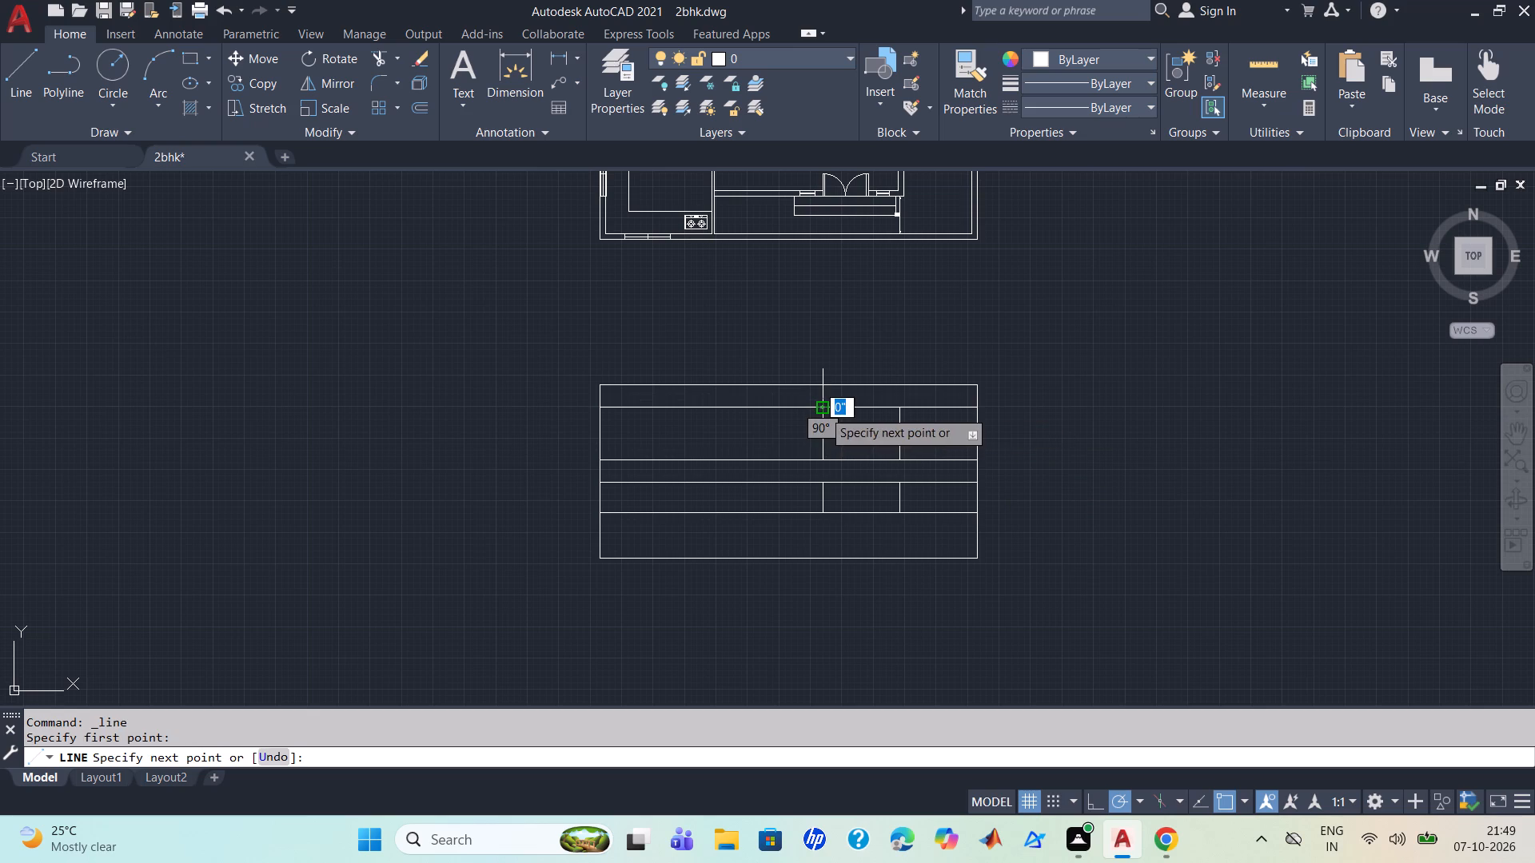
{"action": "left_click", "coordinate": [858, 433]}
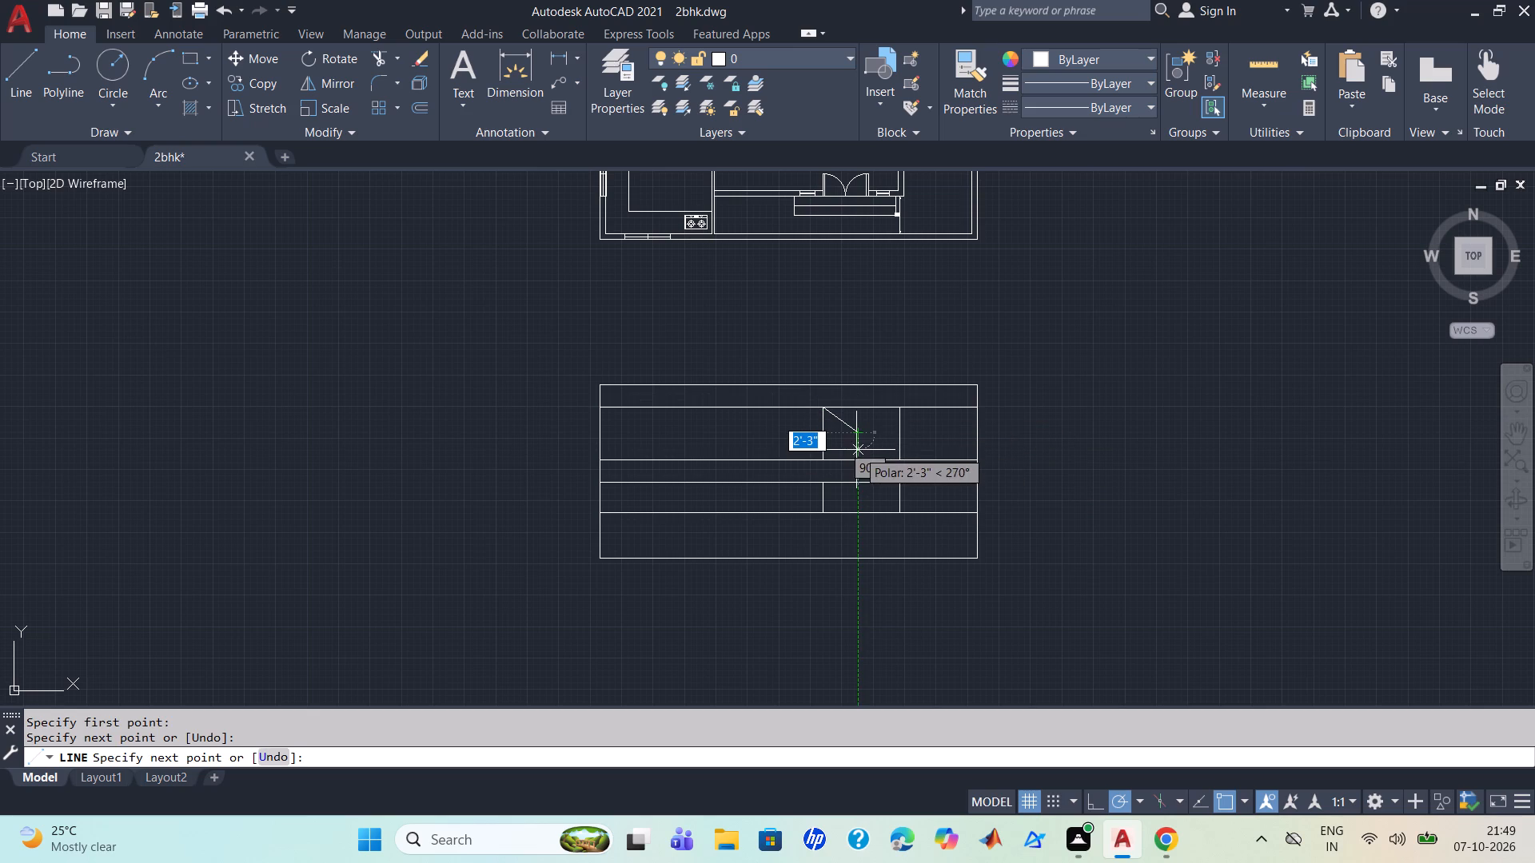
{"action": "left_click", "coordinate": [856, 458]}
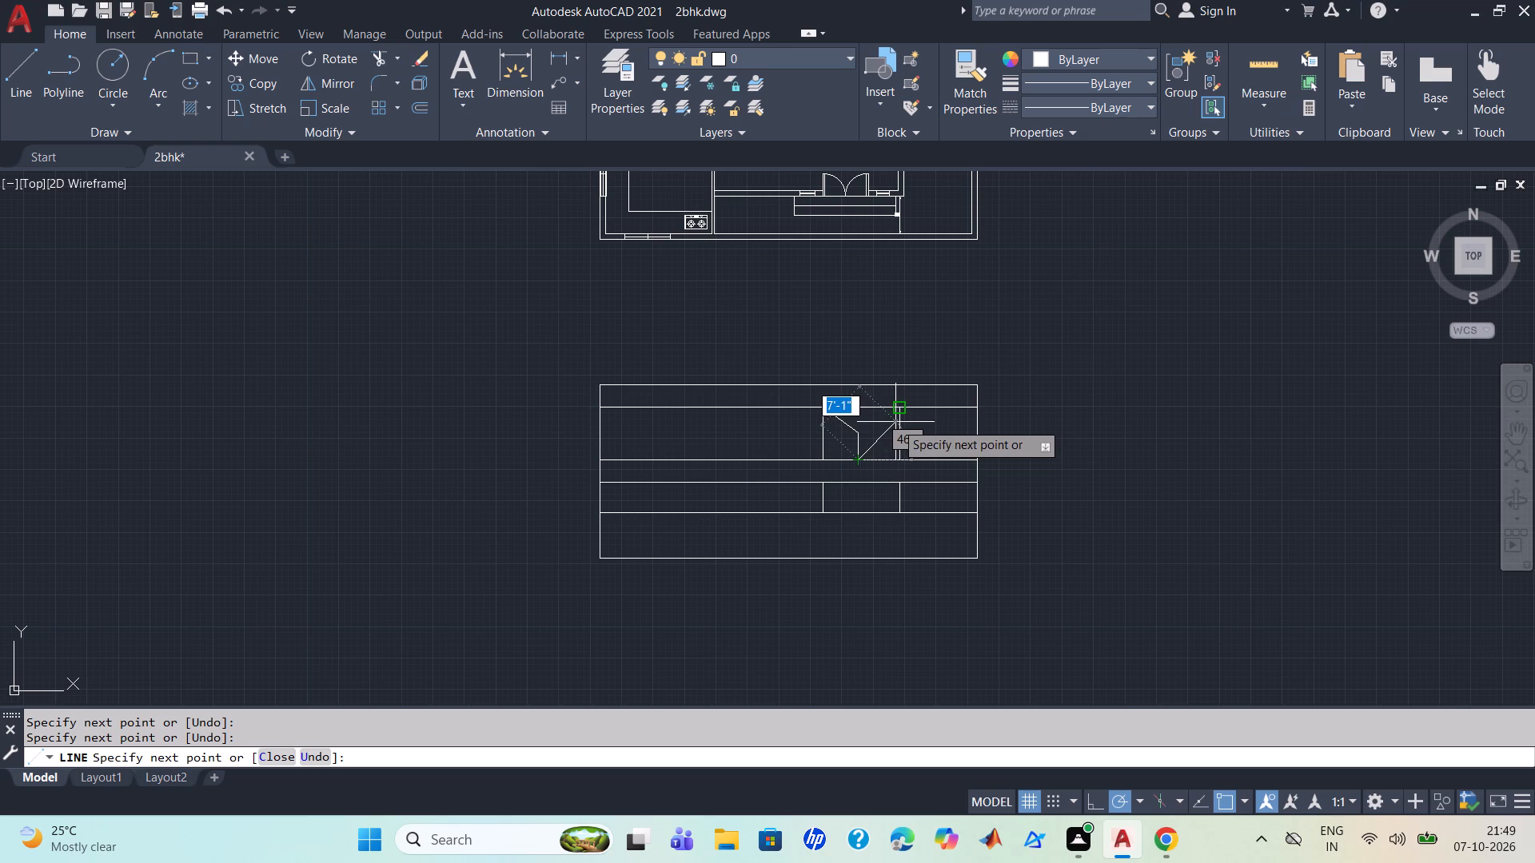
{"action": "key", "text": "Escape"}
Draw the opposing line from the top of the upper storey's right inner vertical, slanting inward, then straight down to the same level line.
{"action": "key", "text": "space"}
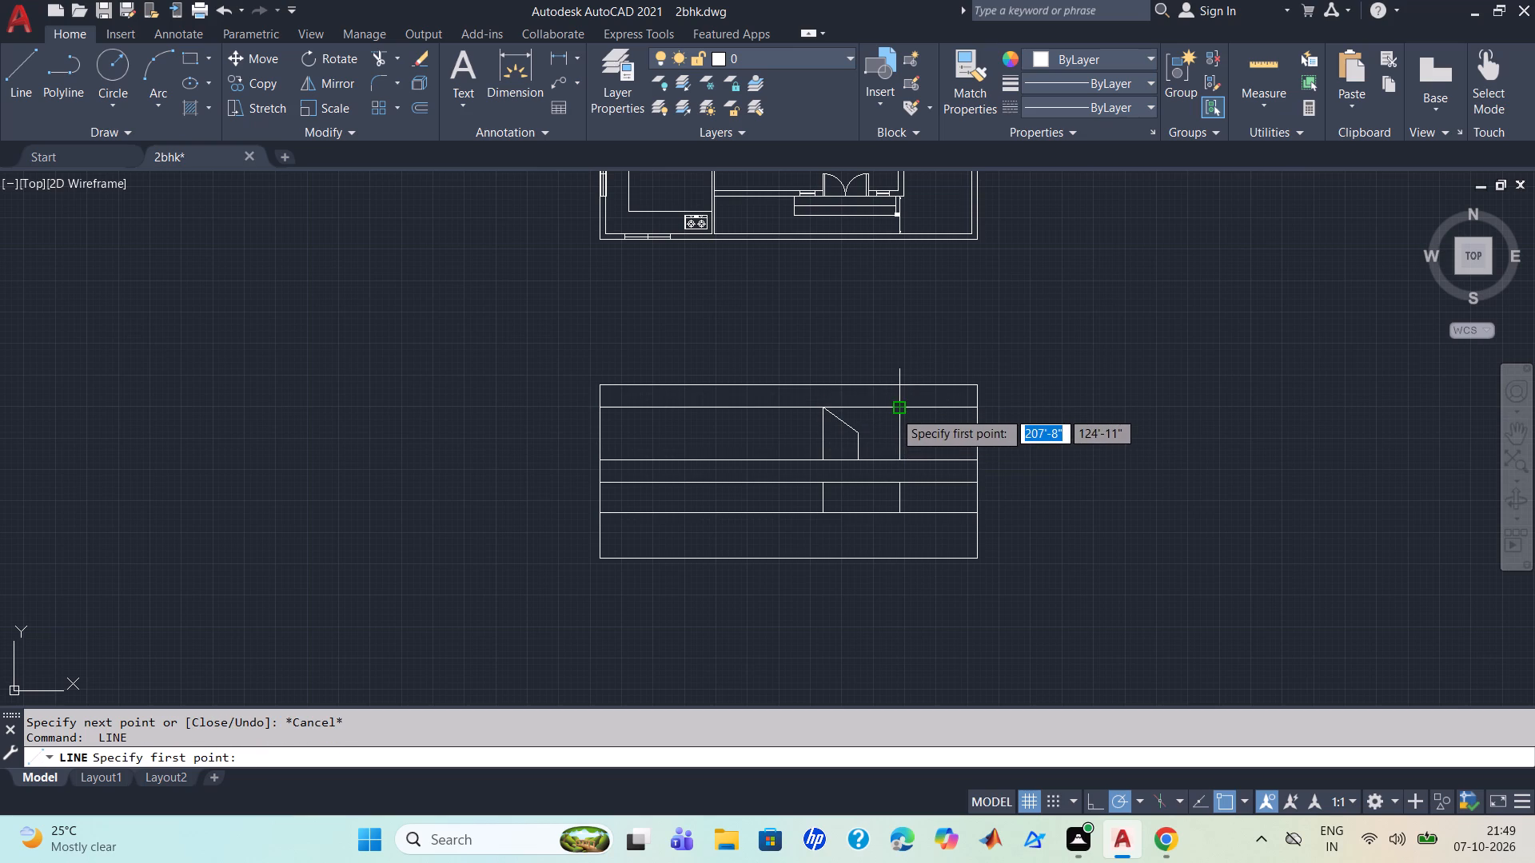
{"action": "left_click", "coordinate": [894, 411]}
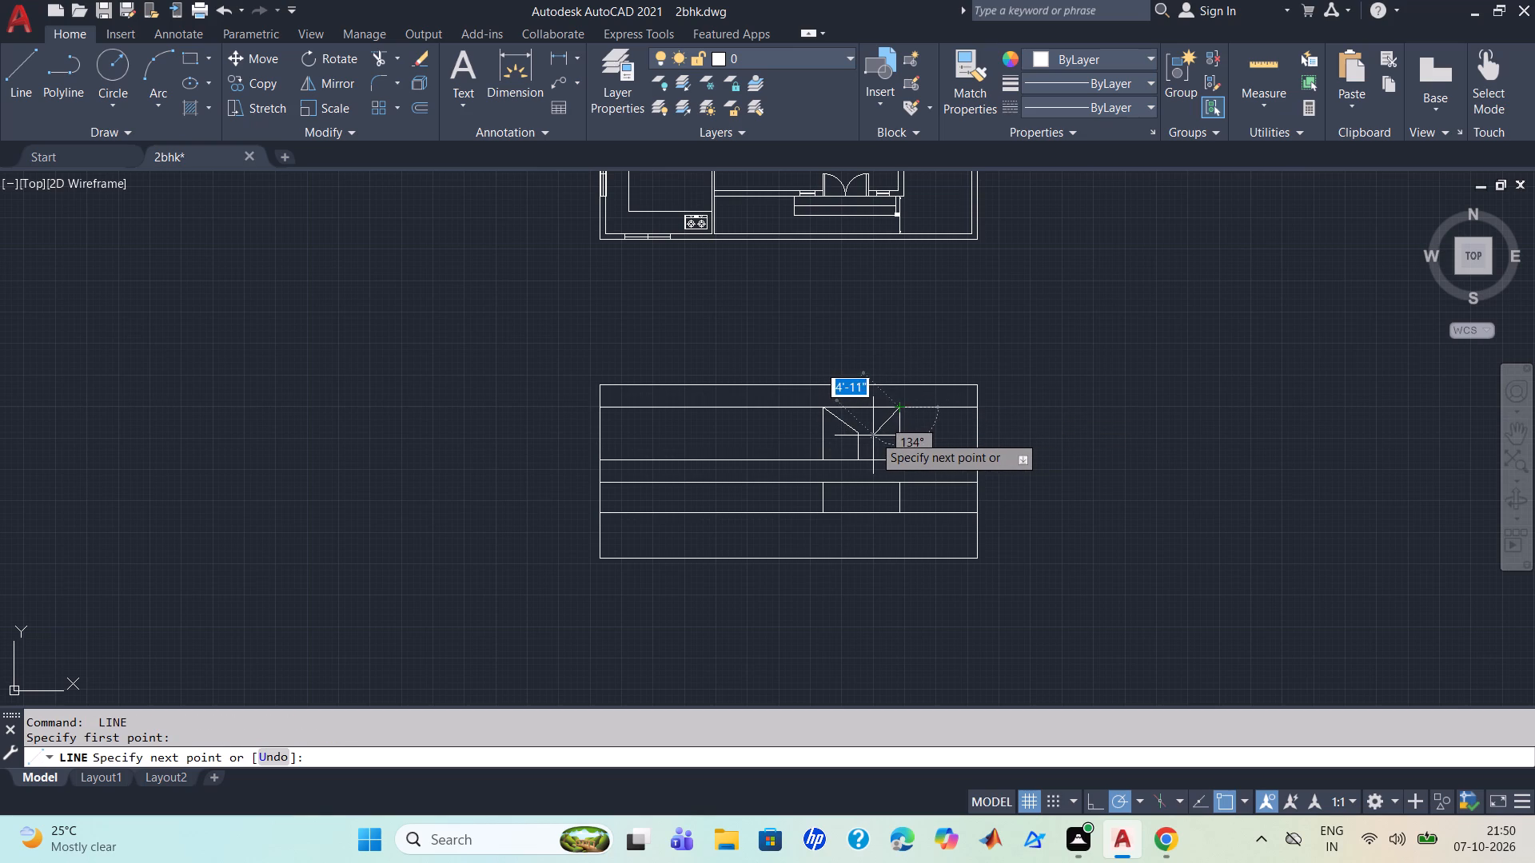
{"action": "left_click", "coordinate": [871, 432]}
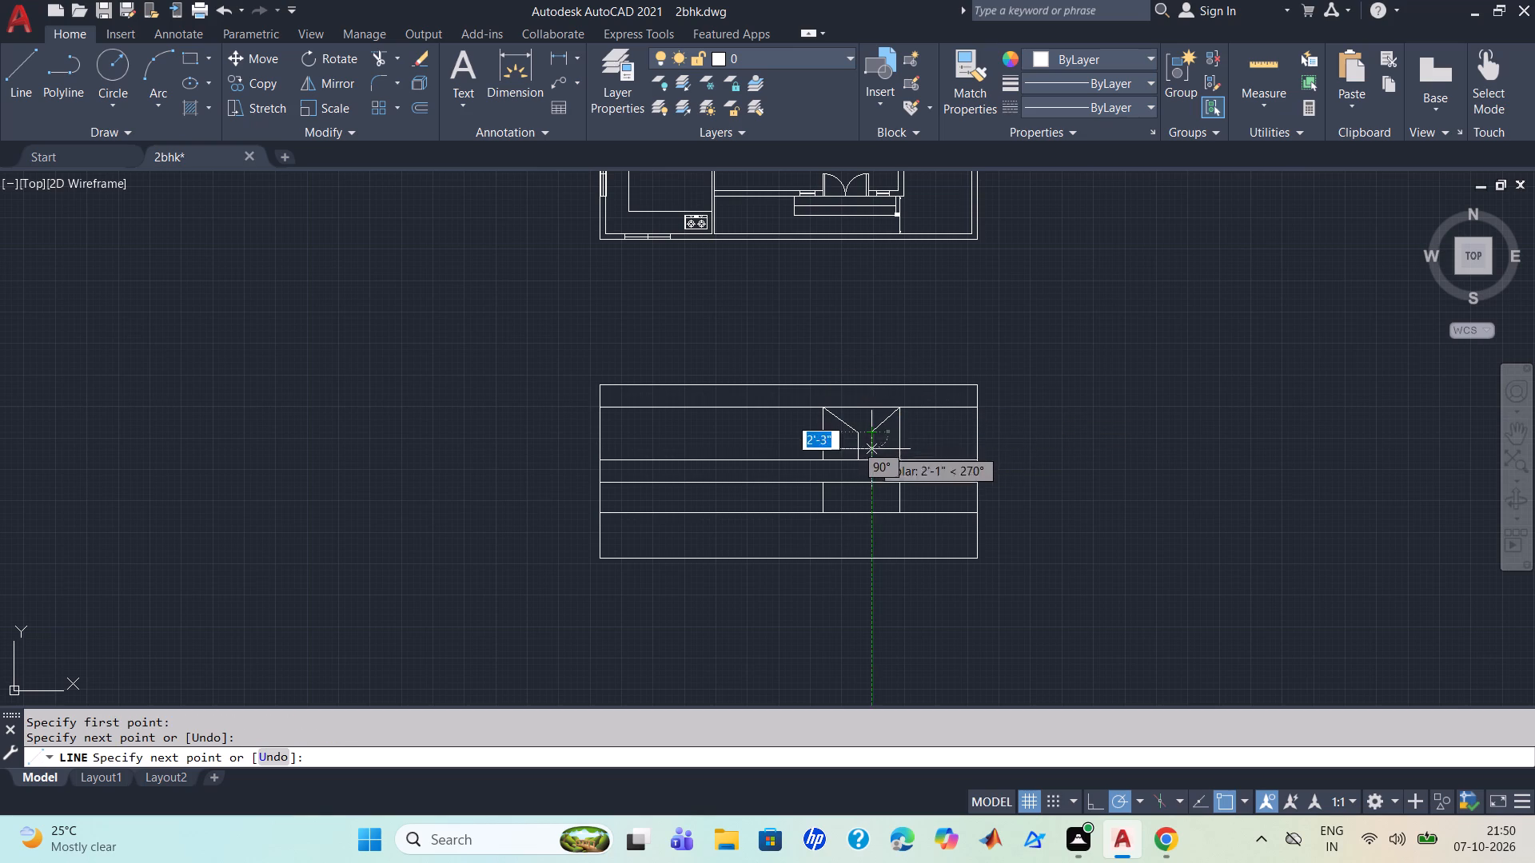
{"action": "left_click", "coordinate": [871, 463]}
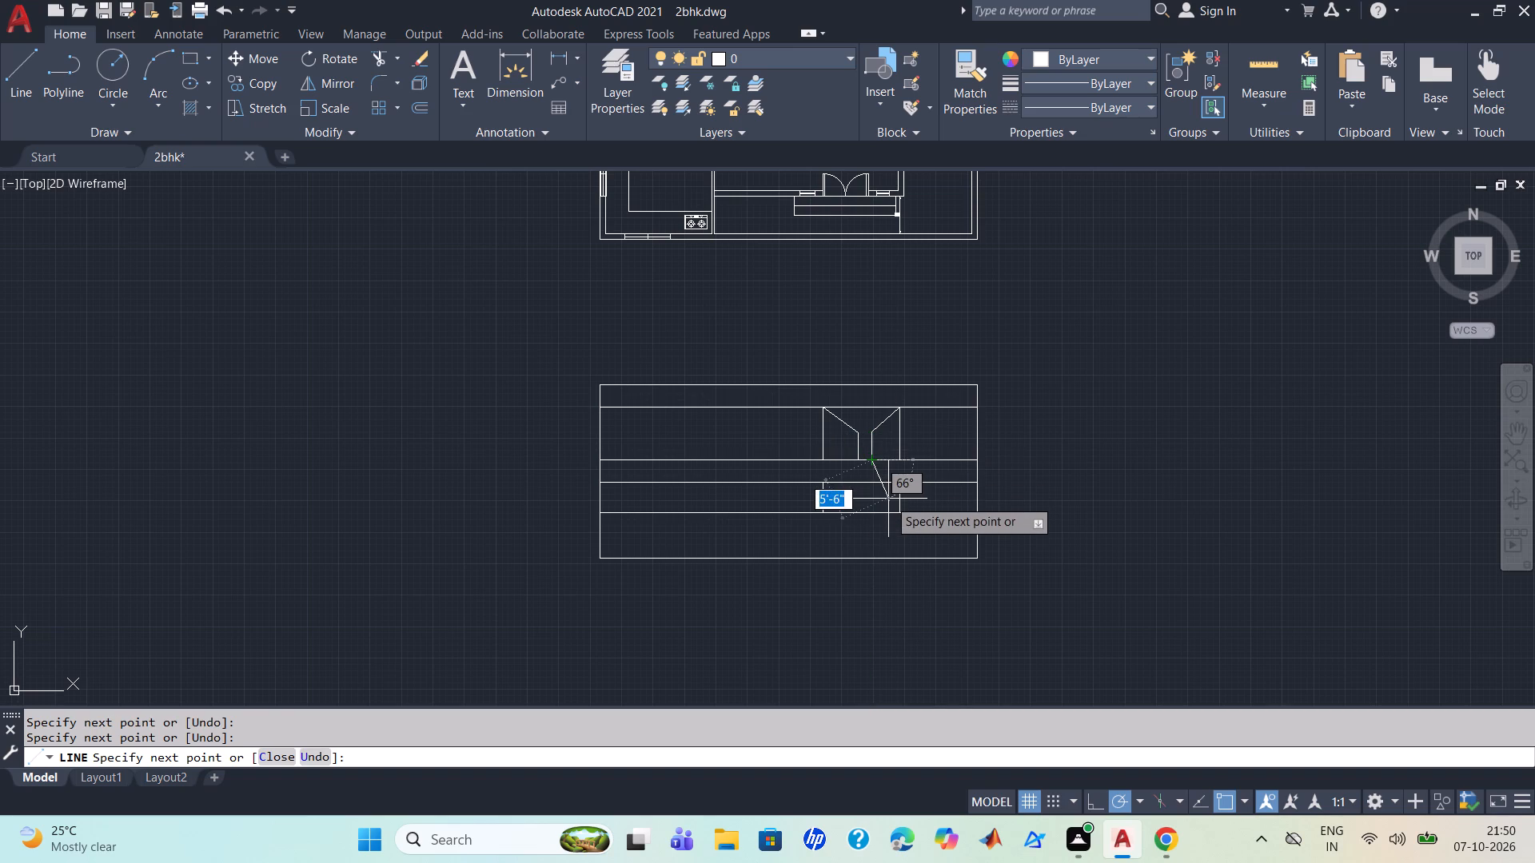
{"action": "key", "text": "Escape"}
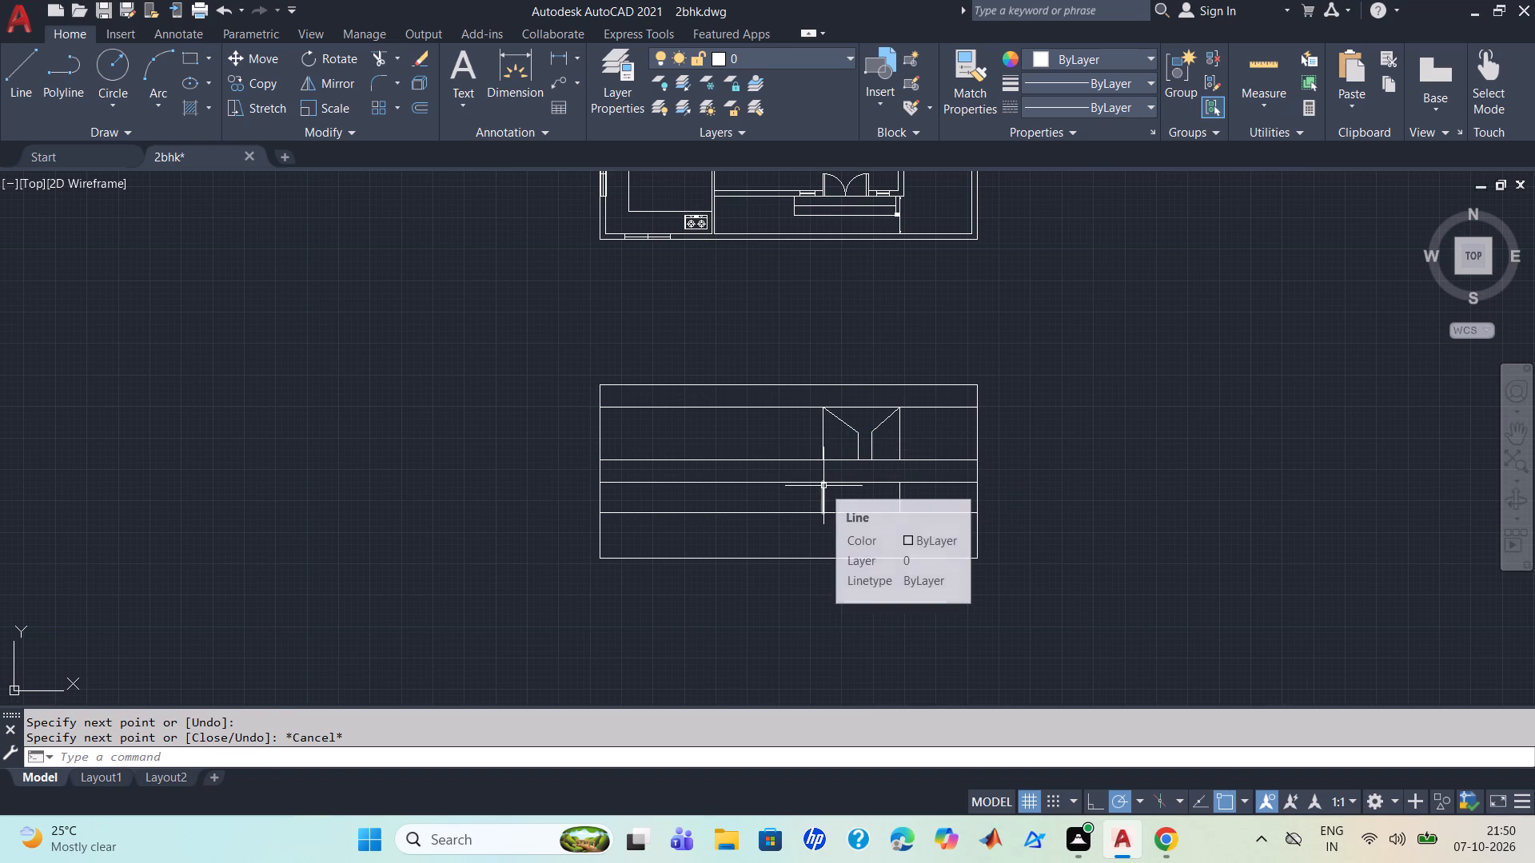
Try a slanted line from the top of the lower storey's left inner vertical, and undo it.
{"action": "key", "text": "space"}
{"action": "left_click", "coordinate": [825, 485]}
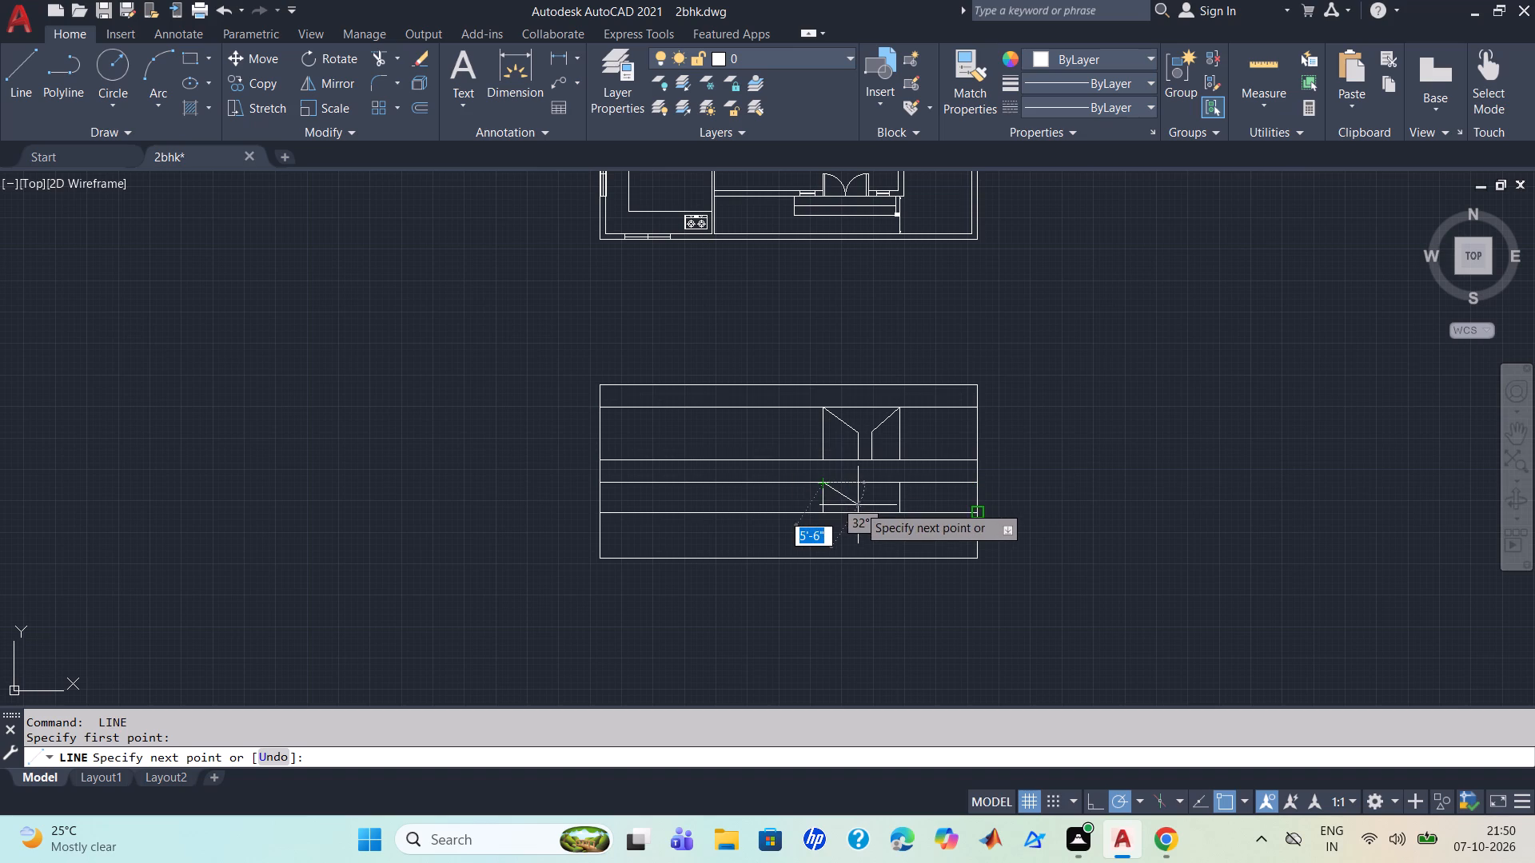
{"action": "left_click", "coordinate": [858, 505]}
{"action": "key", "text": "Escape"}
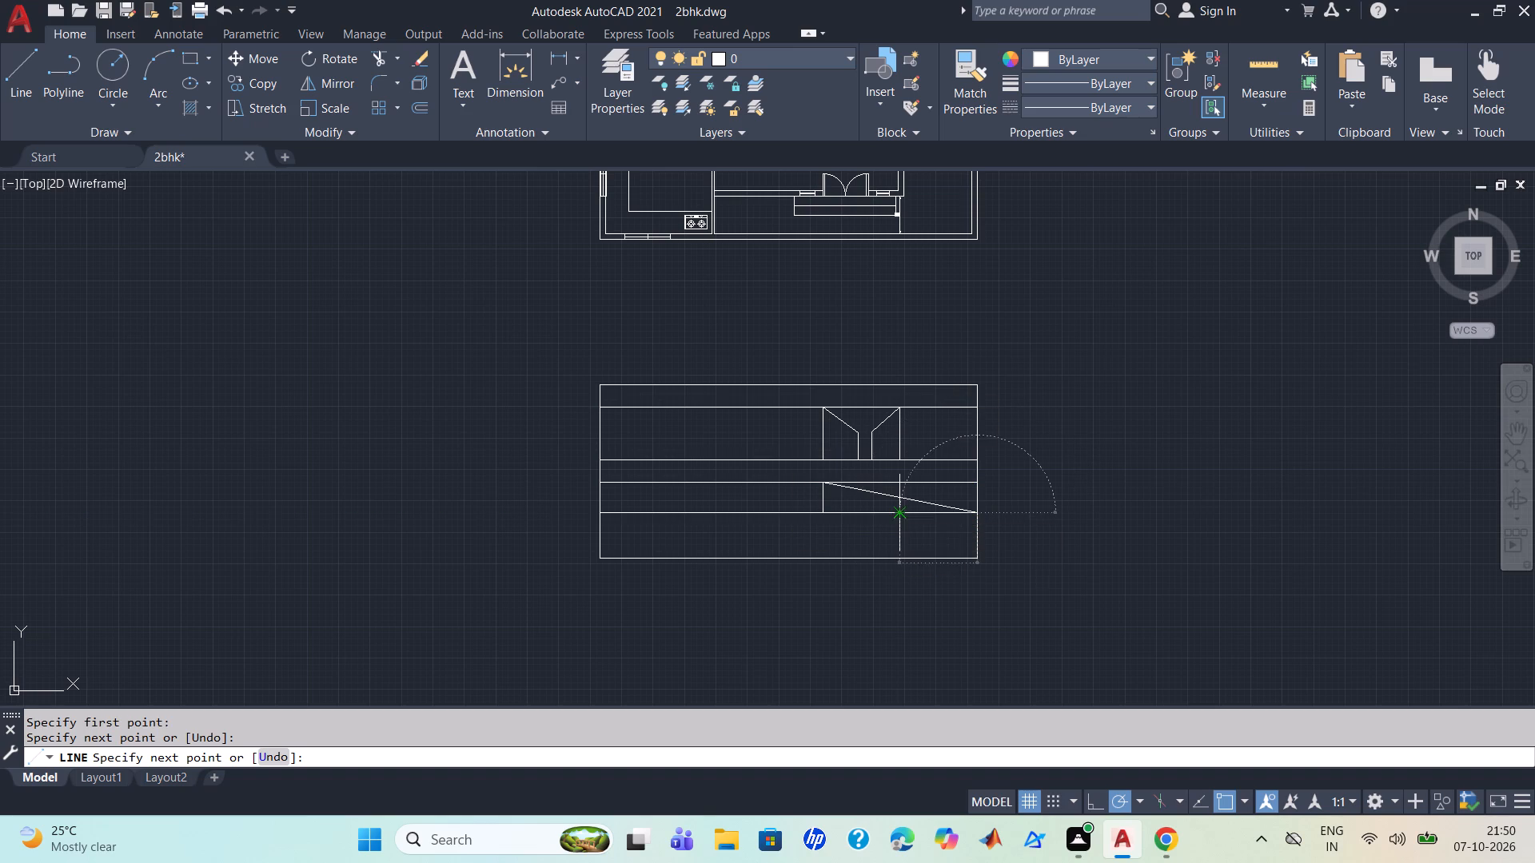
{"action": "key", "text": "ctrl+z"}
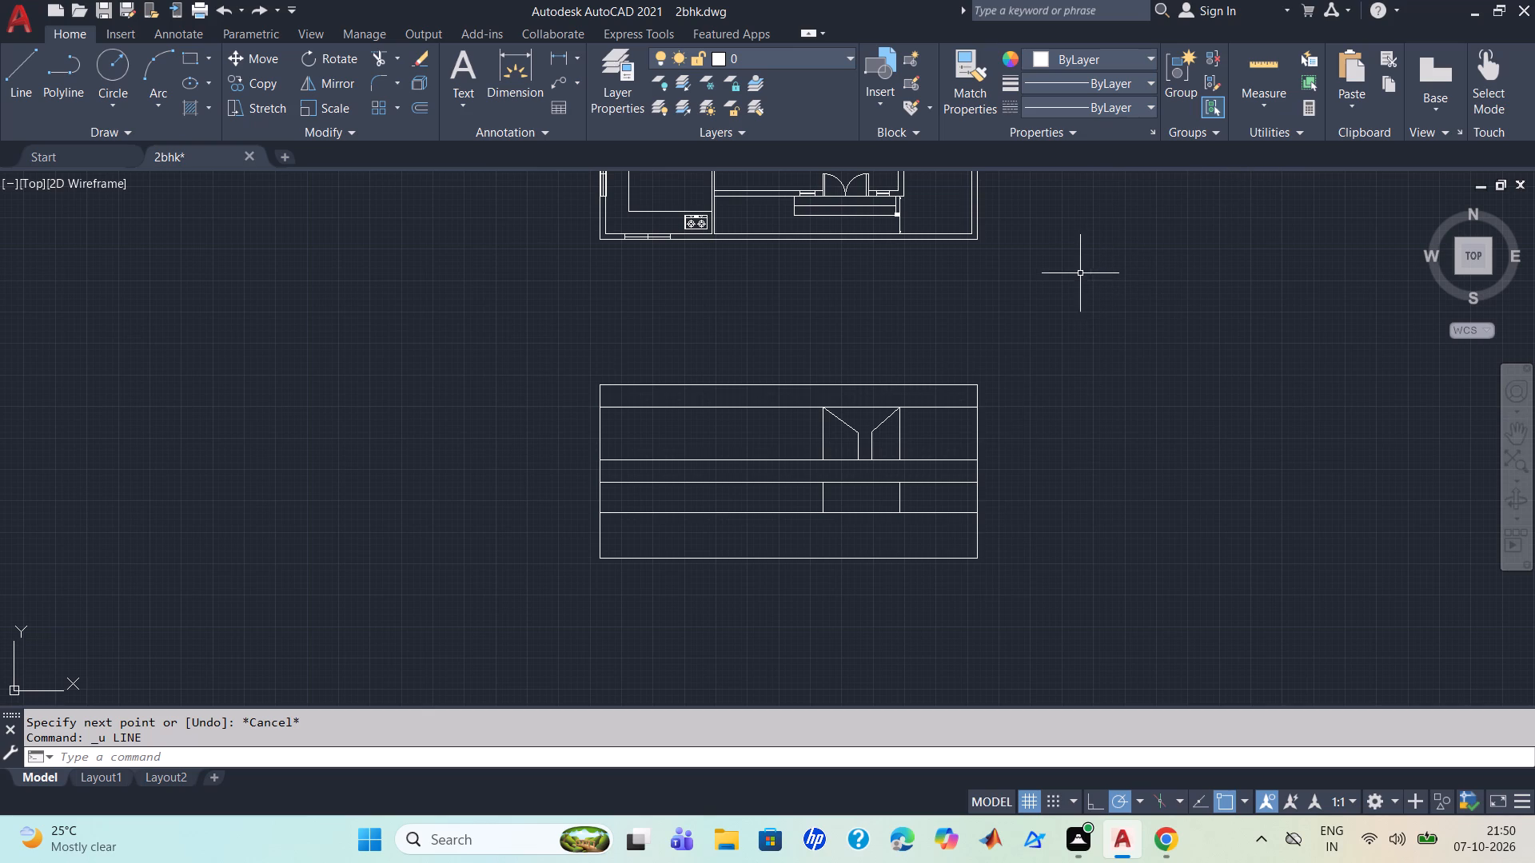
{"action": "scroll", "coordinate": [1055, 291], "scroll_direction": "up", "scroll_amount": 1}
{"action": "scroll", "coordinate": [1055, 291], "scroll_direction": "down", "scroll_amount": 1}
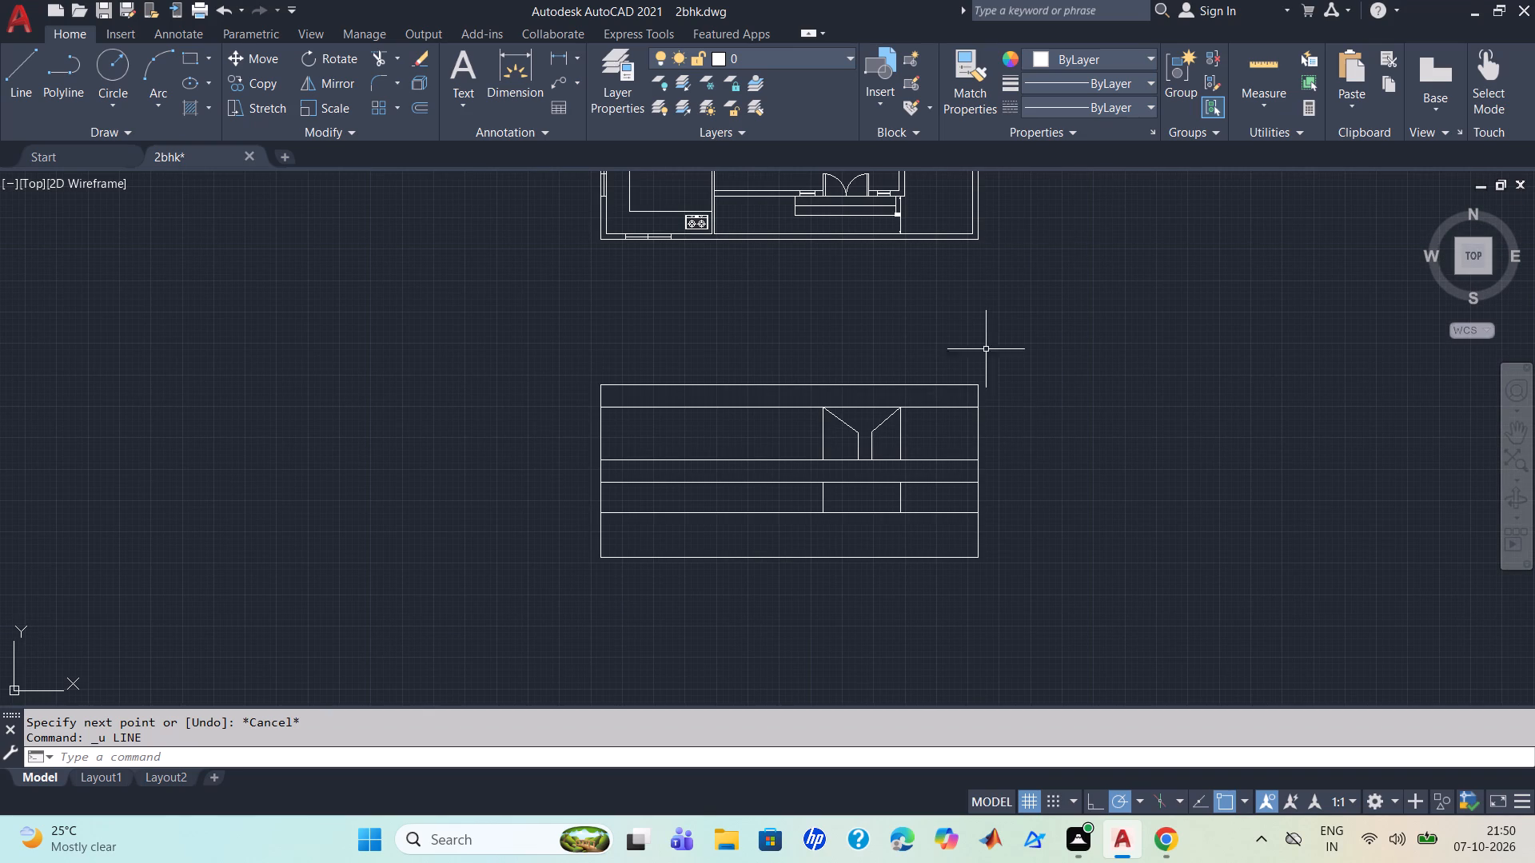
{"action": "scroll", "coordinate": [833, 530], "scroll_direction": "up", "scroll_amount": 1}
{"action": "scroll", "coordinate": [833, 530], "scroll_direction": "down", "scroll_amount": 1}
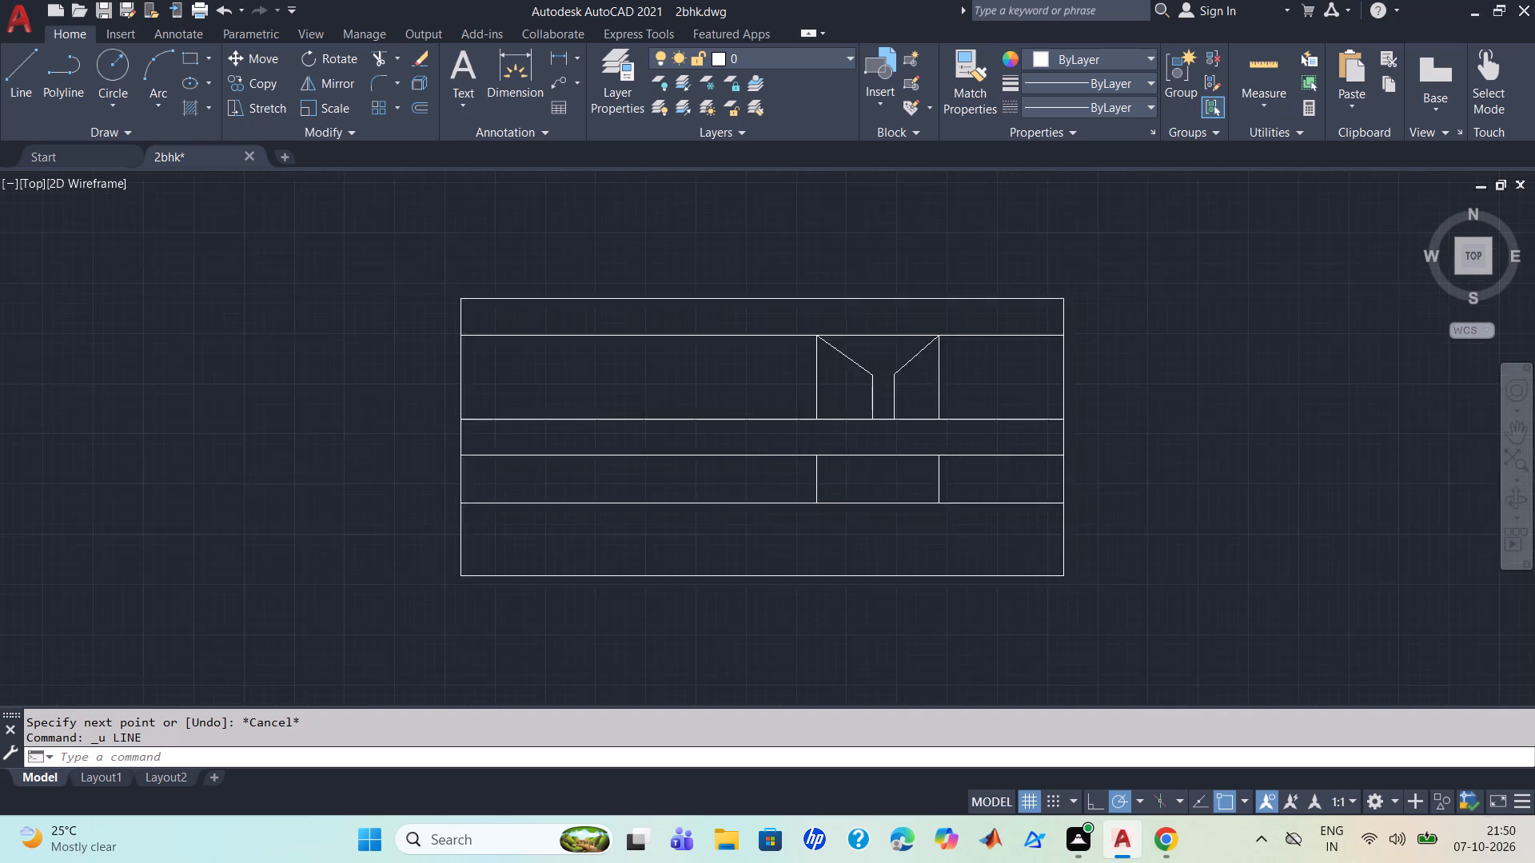
Extend the elevation's right inner vertical through the bands, up to the top line and down to the bottom line.
{"action": "scroll", "coordinate": [842, 530], "scroll_direction": "down", "scroll_amount": 1}
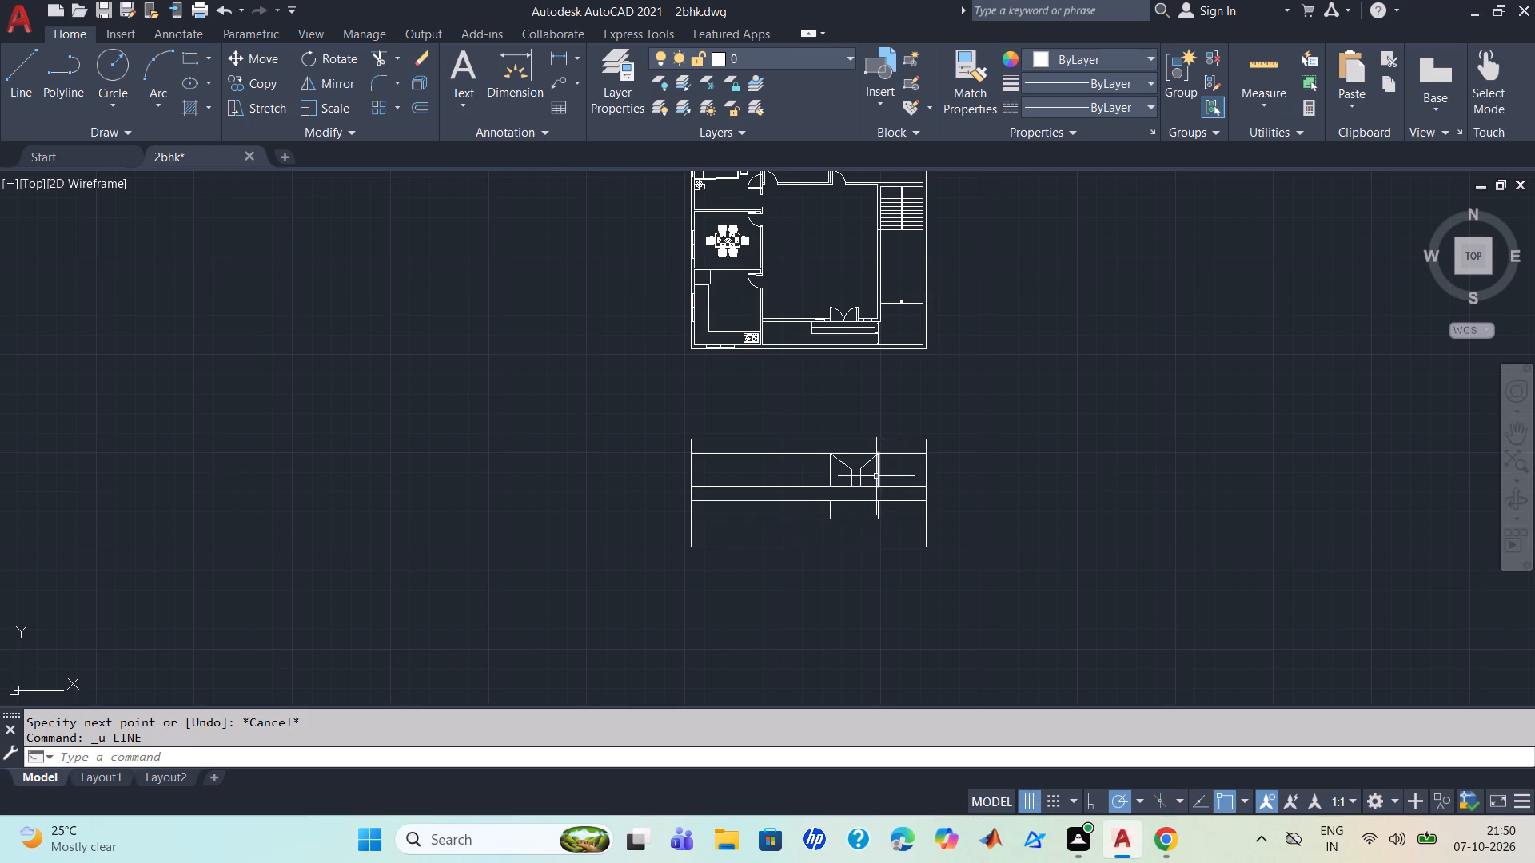
{"action": "type", "text": "tr"}
{"action": "key", "text": "Return"}
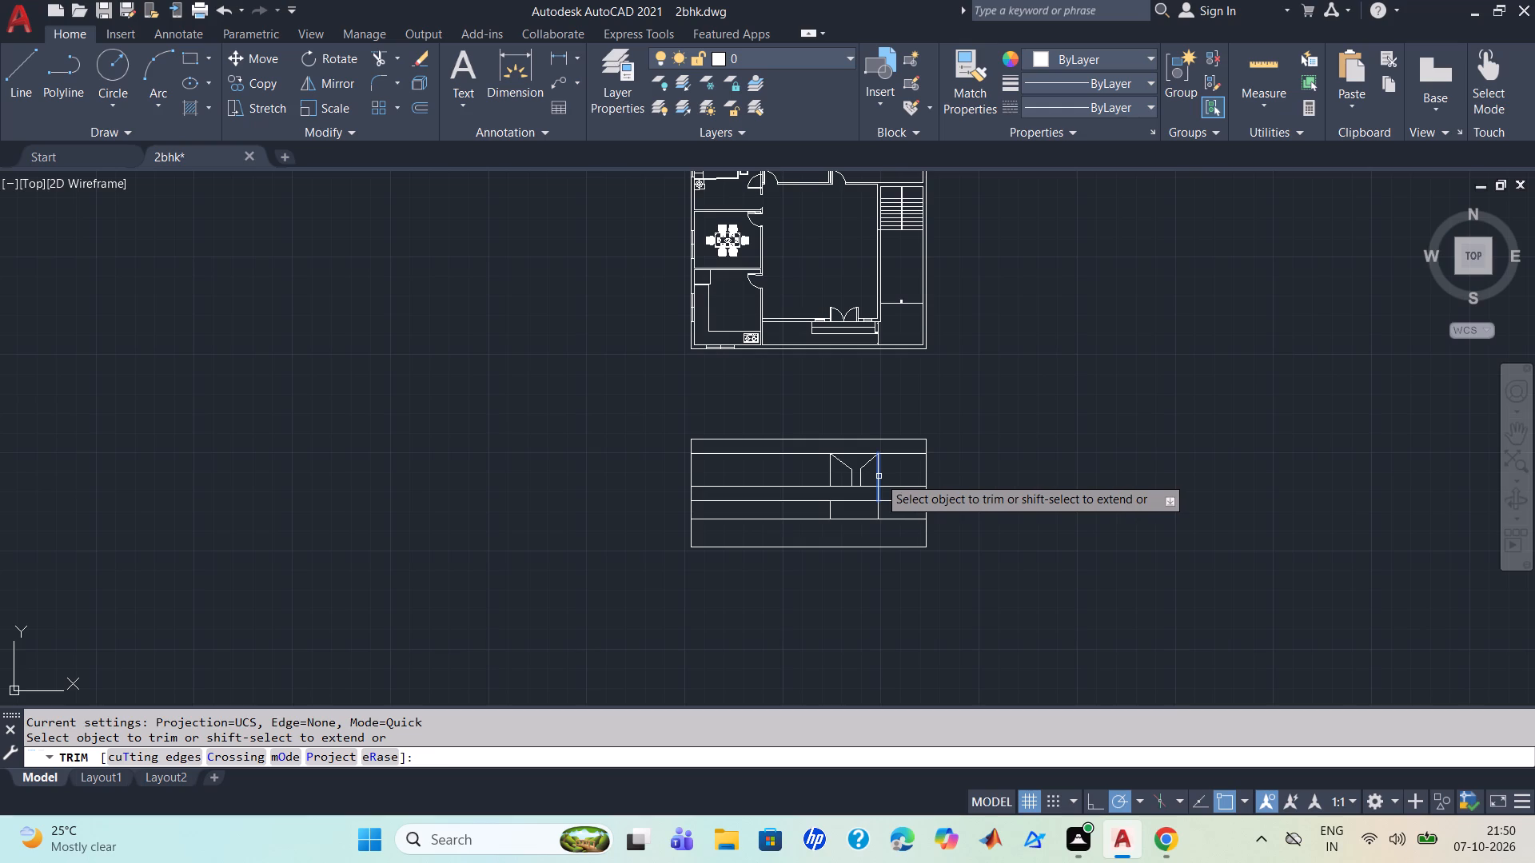
{"action": "left_click", "coordinate": [879, 476], "text": "shift"}
{"action": "left_click", "coordinate": [876, 464], "text": "shift"}
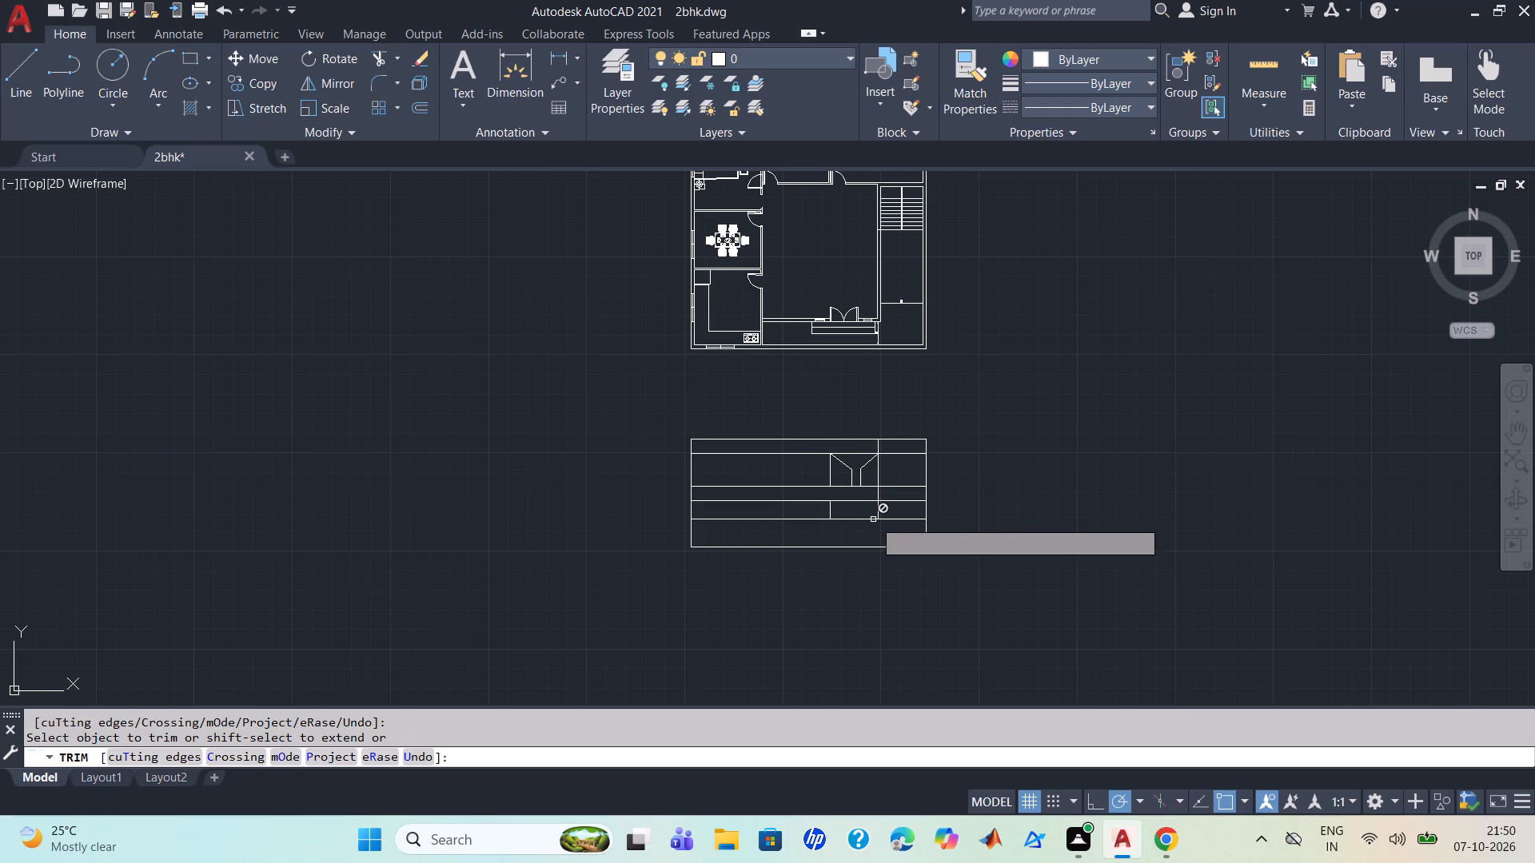
{"action": "left_click", "coordinate": [878, 511], "text": "shift"}
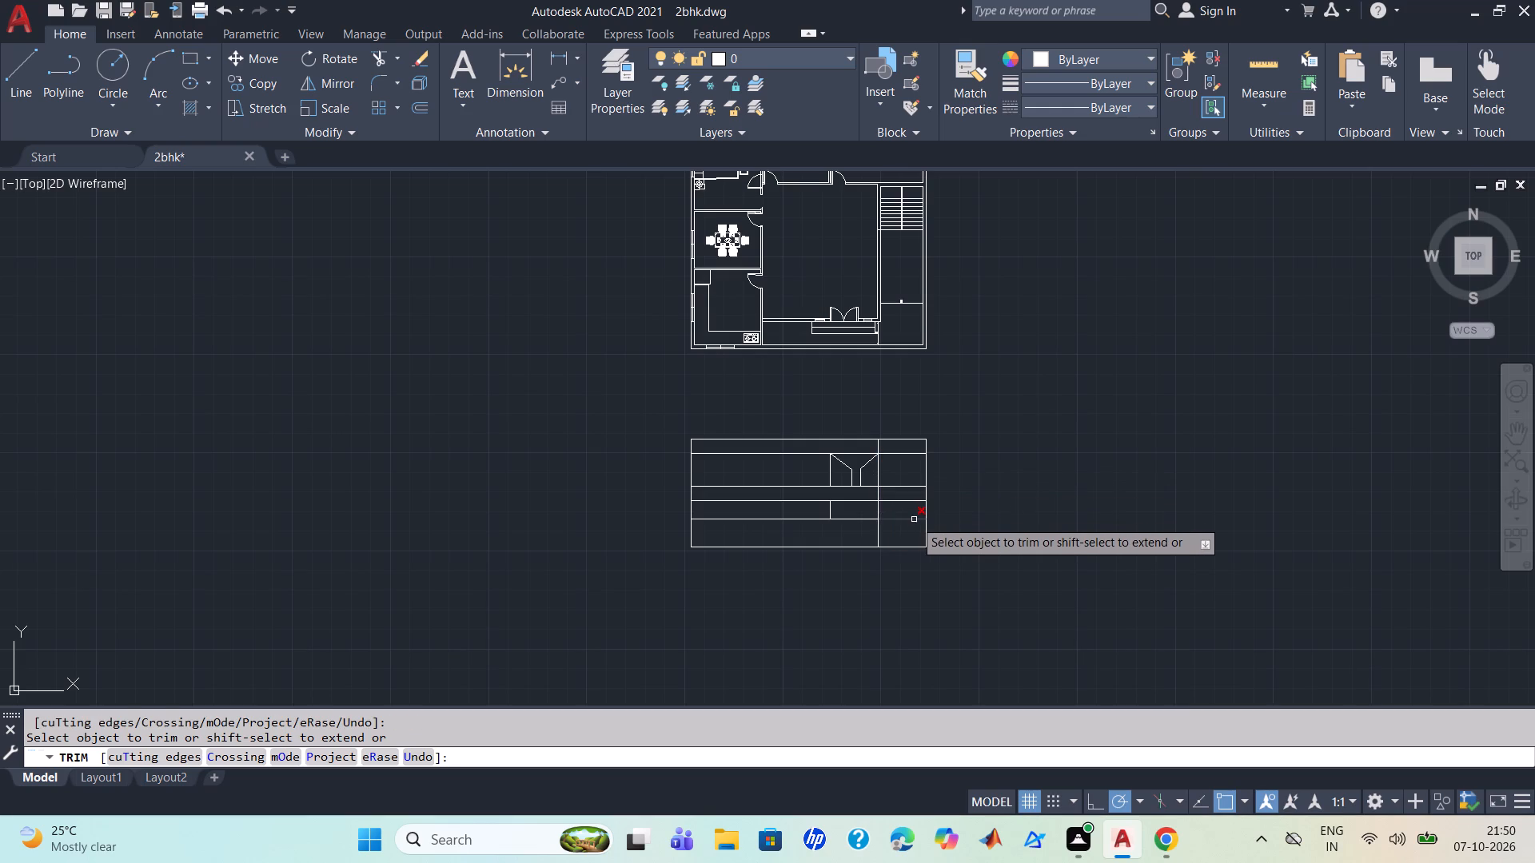
{"action": "key", "text": "t"}
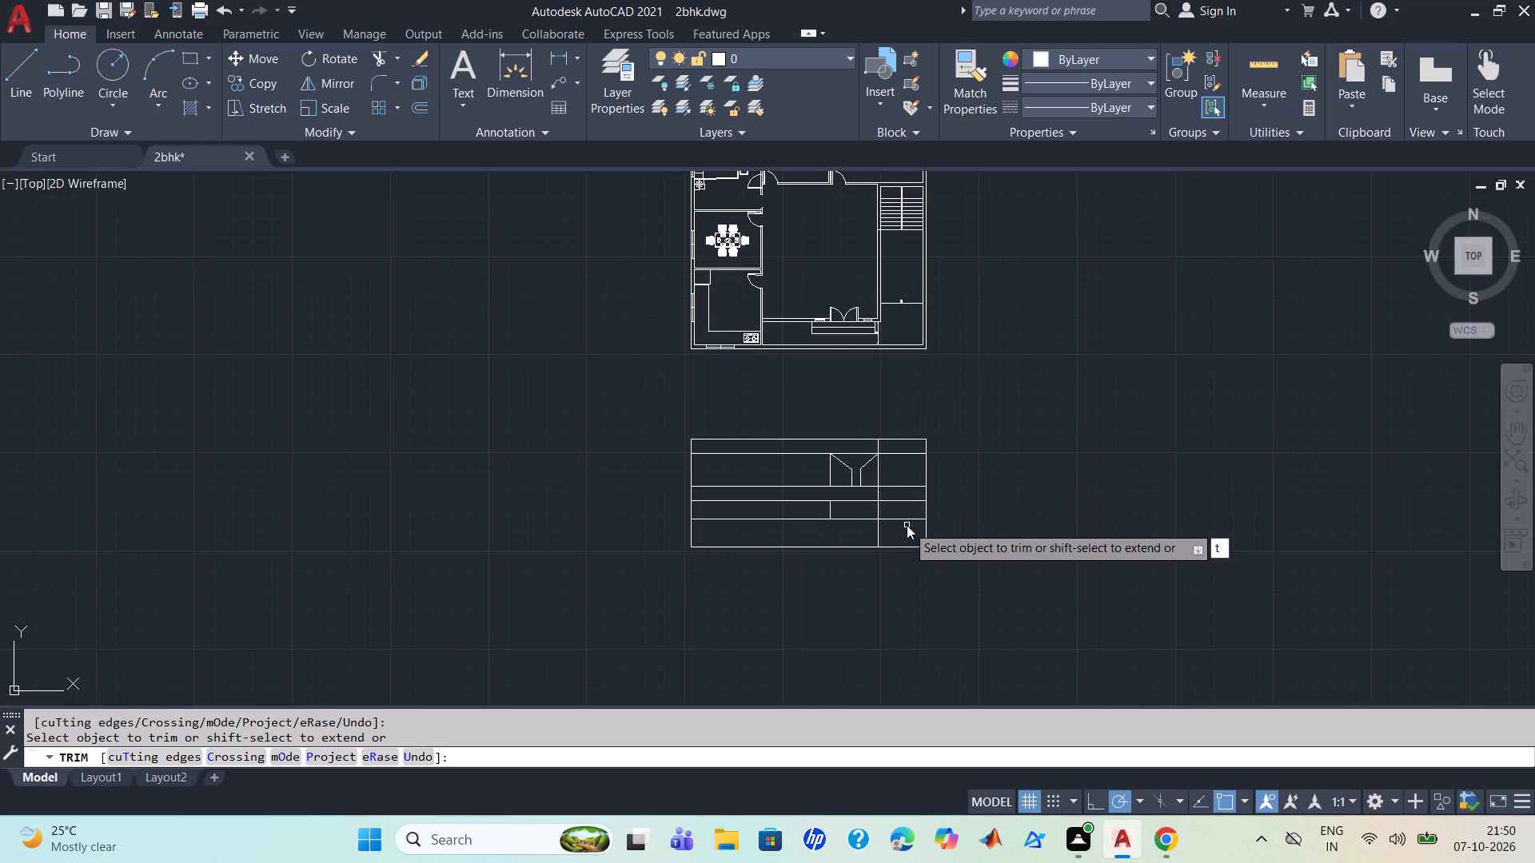
{"action": "key", "text": "Escape"}
Trim the four horizontal level lines between the extended inner vertical and the elevation's right outer edge.
{"action": "left_click_drag", "start_coordinate": [907, 525], "coordinate": [907, 481]}
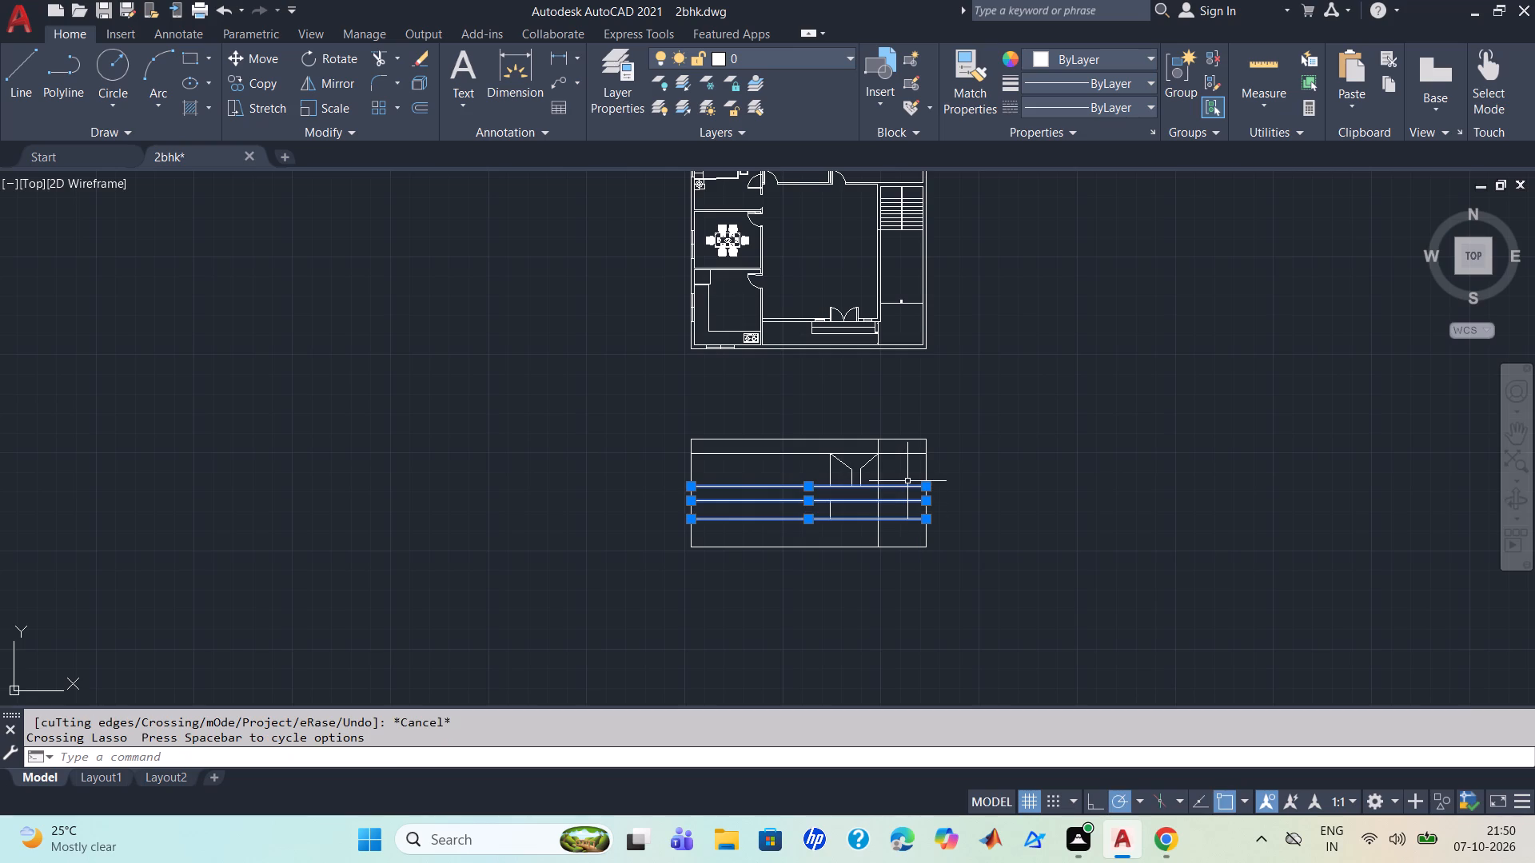
{"action": "key", "text": "Escape"}
{"action": "type", "text": "tr"}
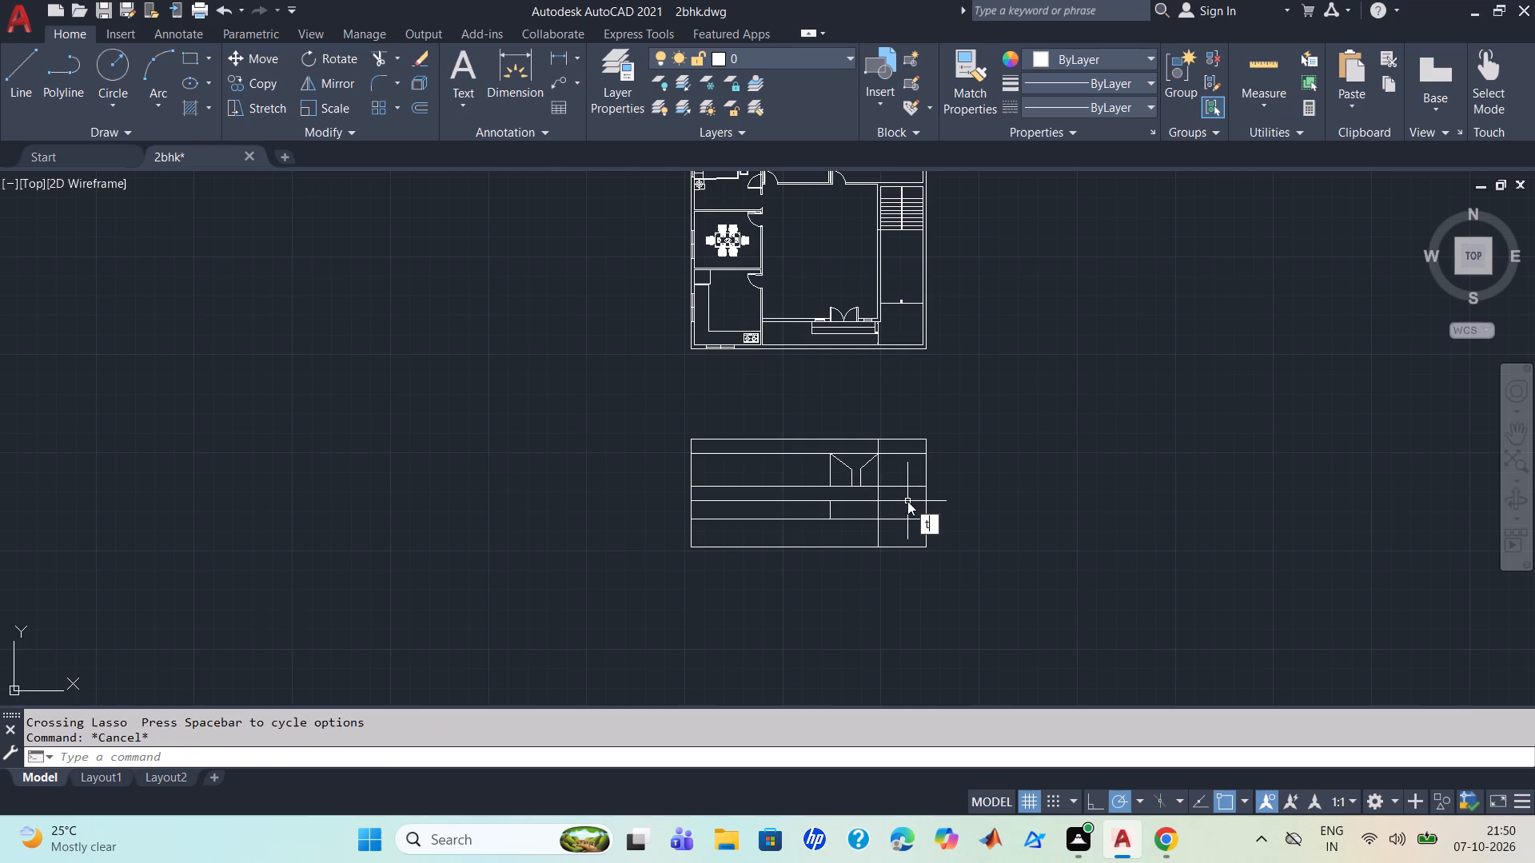
{"action": "key", "text": "Return"}
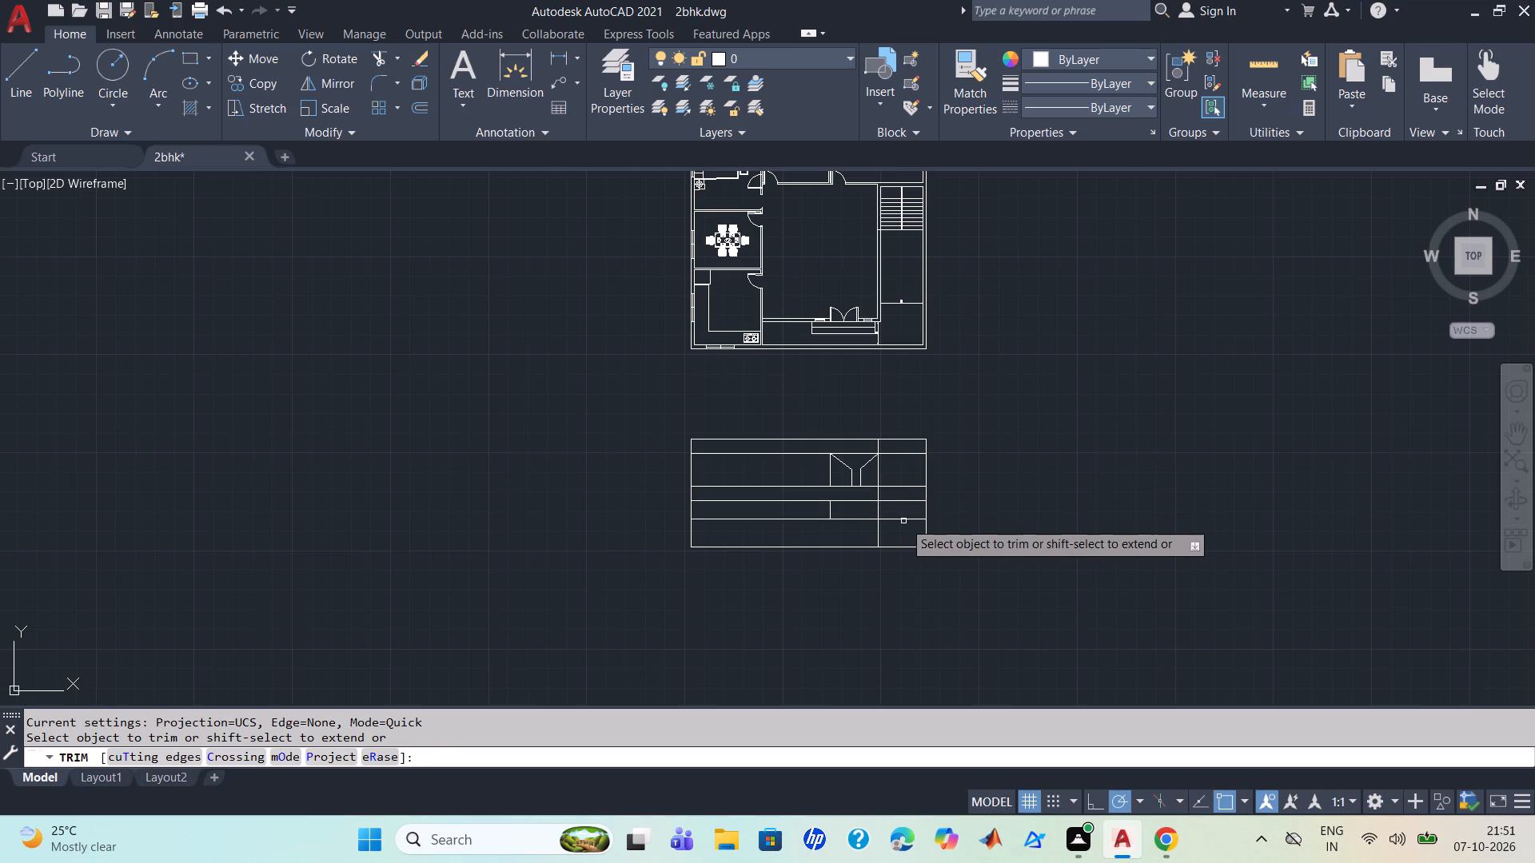
{"action": "left_click", "coordinate": [904, 520]}
{"action": "left_click", "coordinate": [907, 502]}
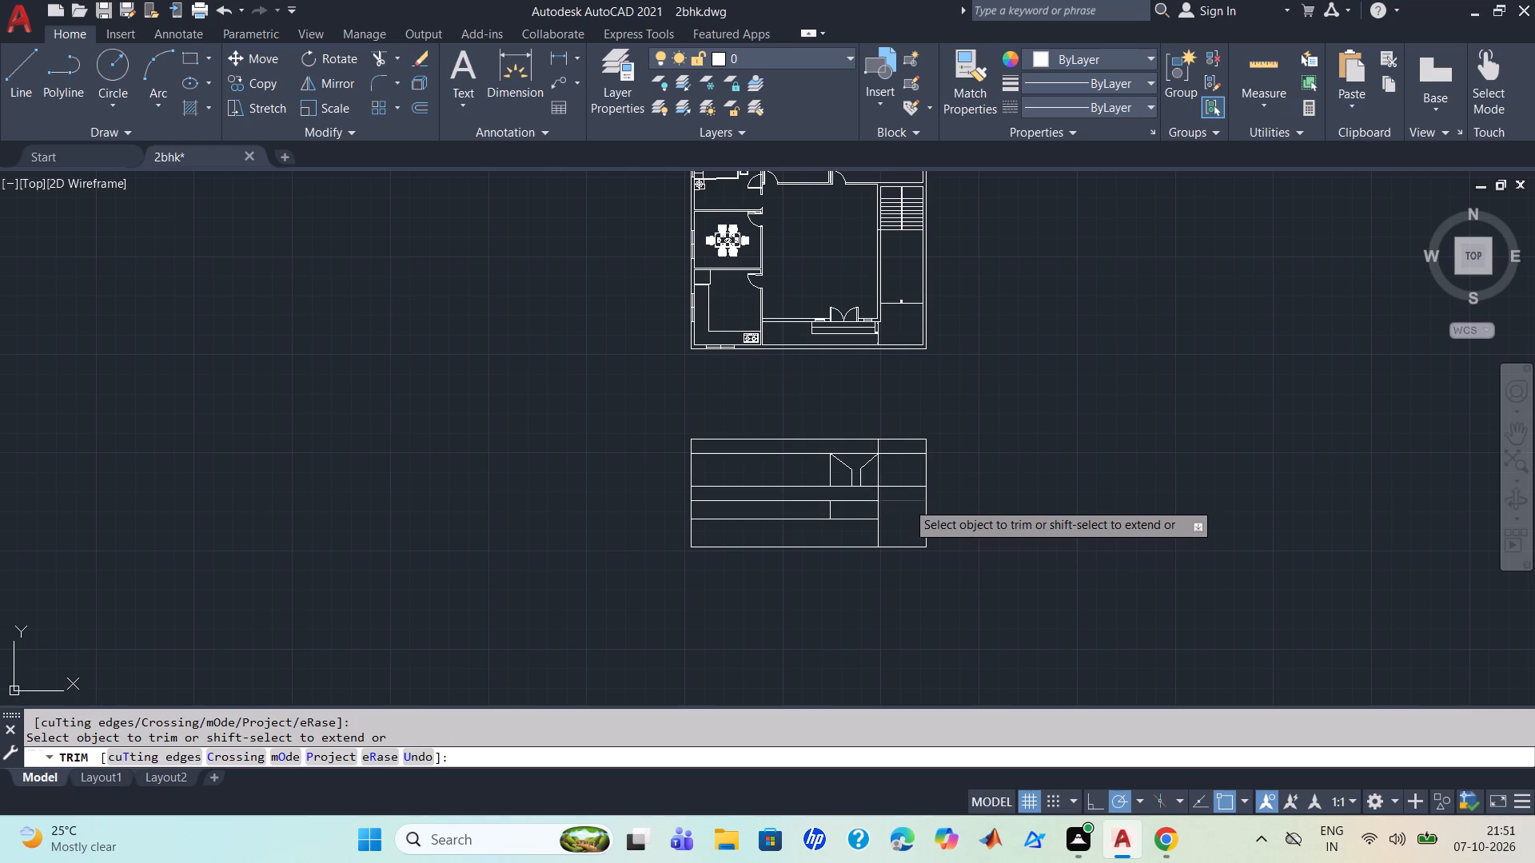
{"action": "left_click", "coordinate": [906, 488]}
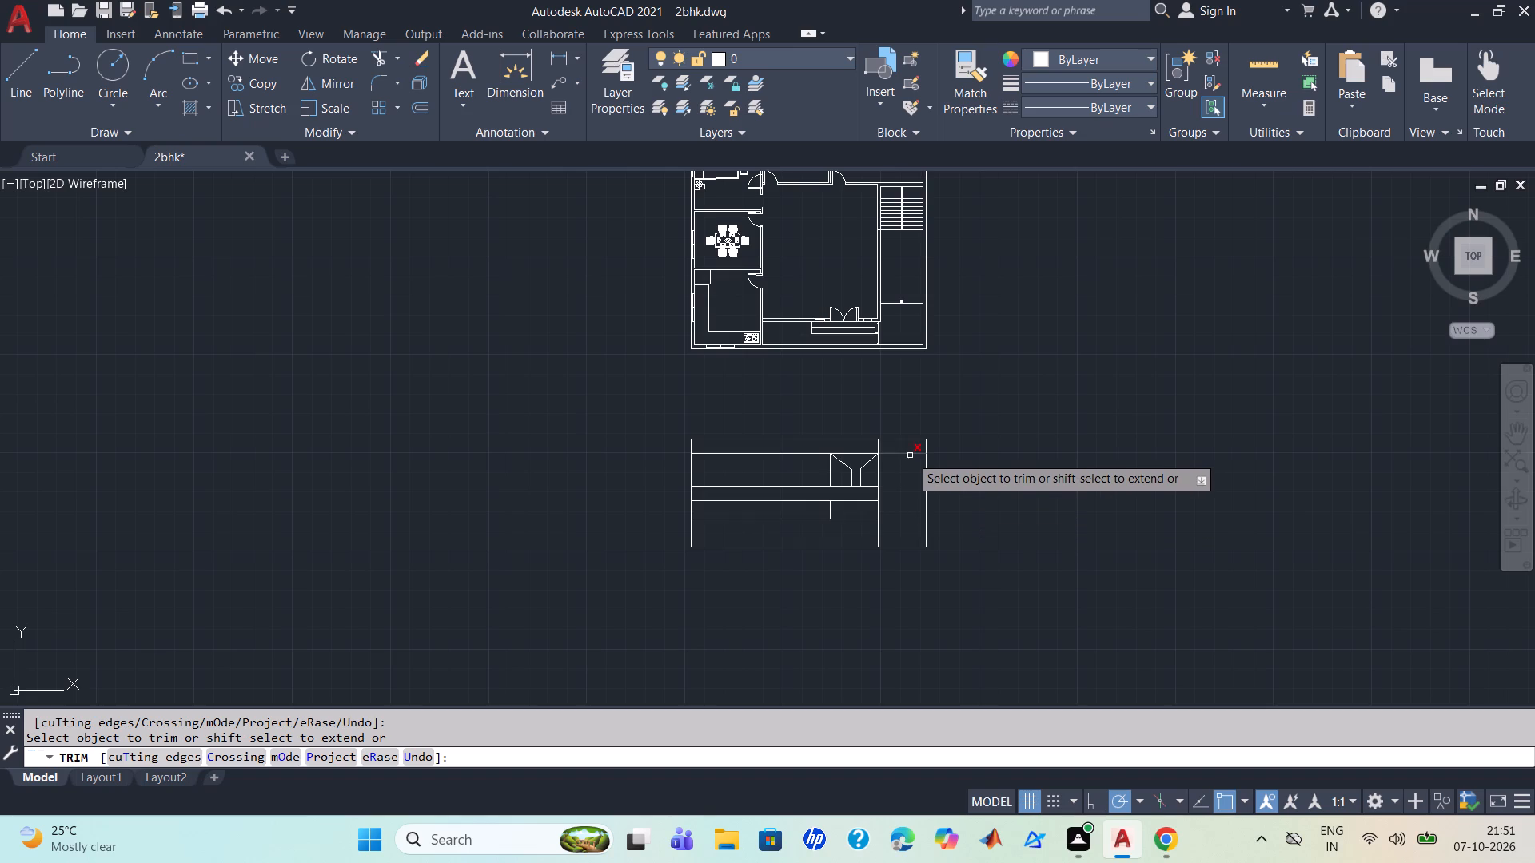
{"action": "left_click", "coordinate": [910, 455]}
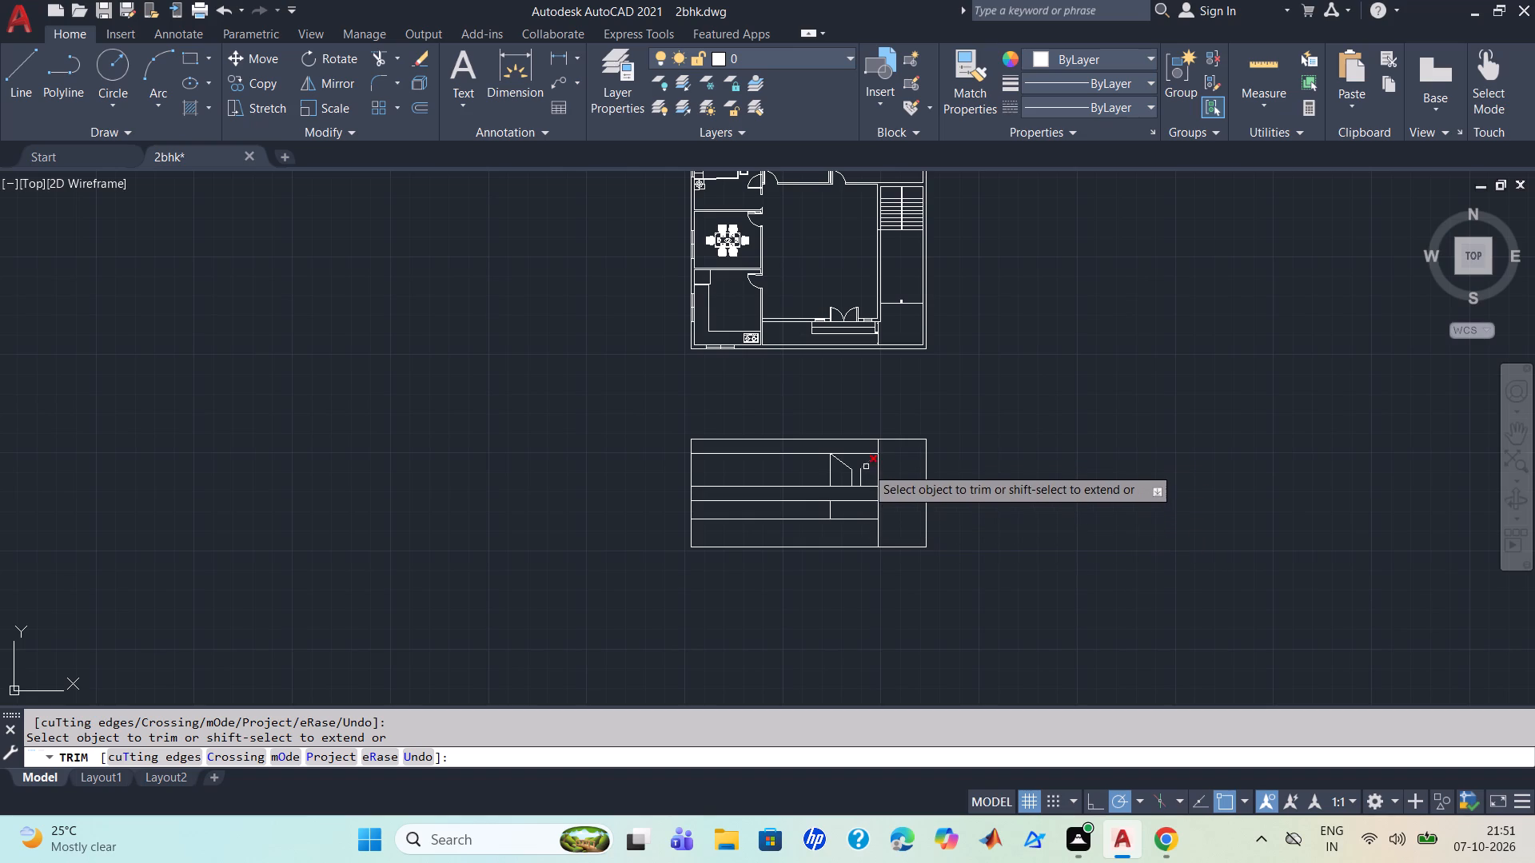
Remove both slanted lines and their short vertical drops from the upper storey of the elevation.
{"action": "left_click", "coordinate": [866, 467]}
{"action": "left_click", "coordinate": [859, 470]}
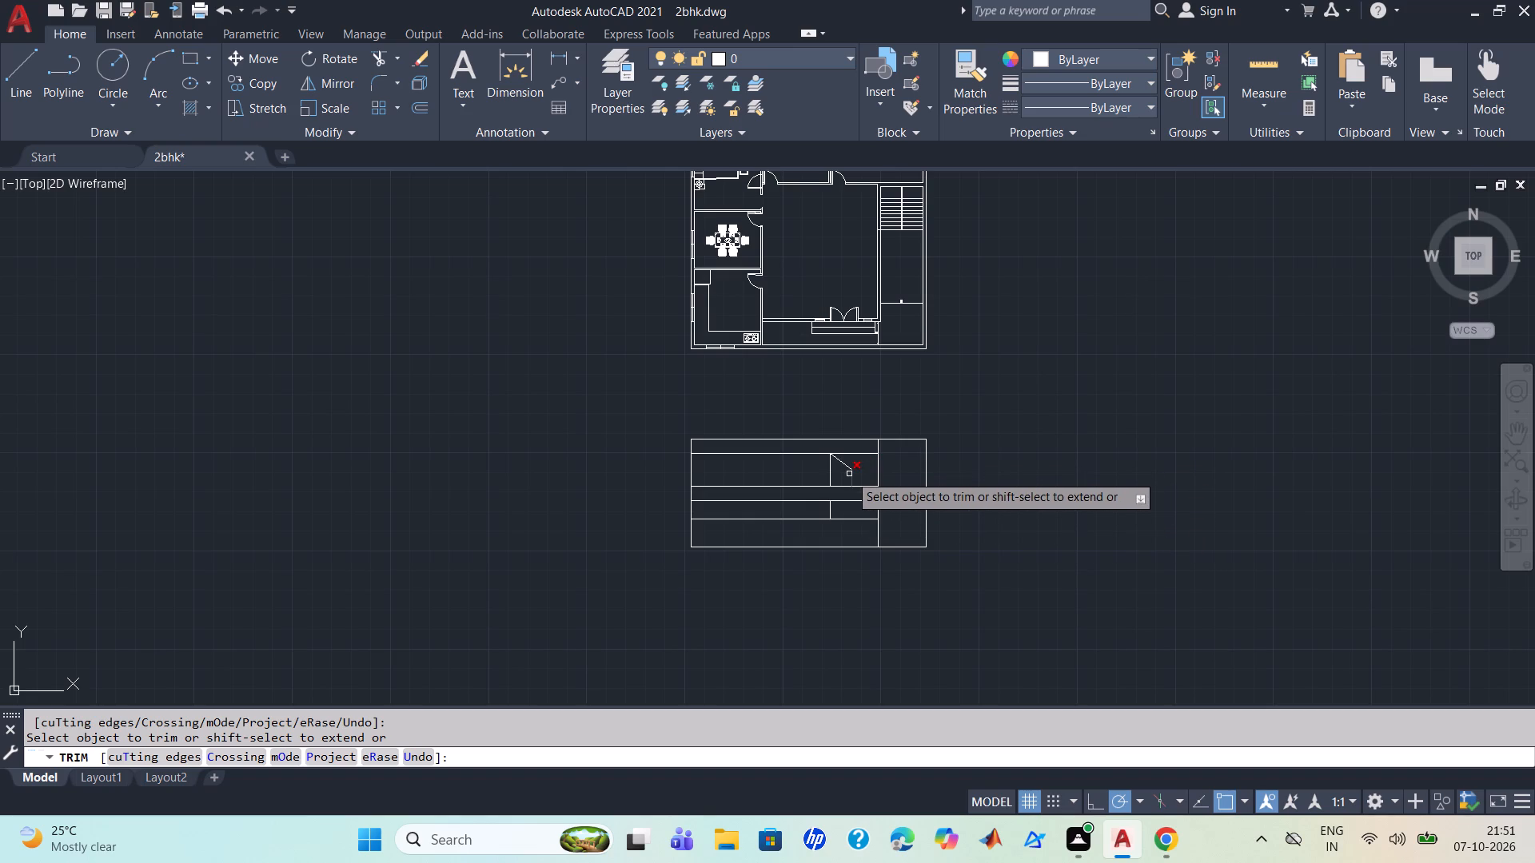
{"action": "left_click", "coordinate": [849, 474]}
{"action": "left_click", "coordinate": [846, 467]}
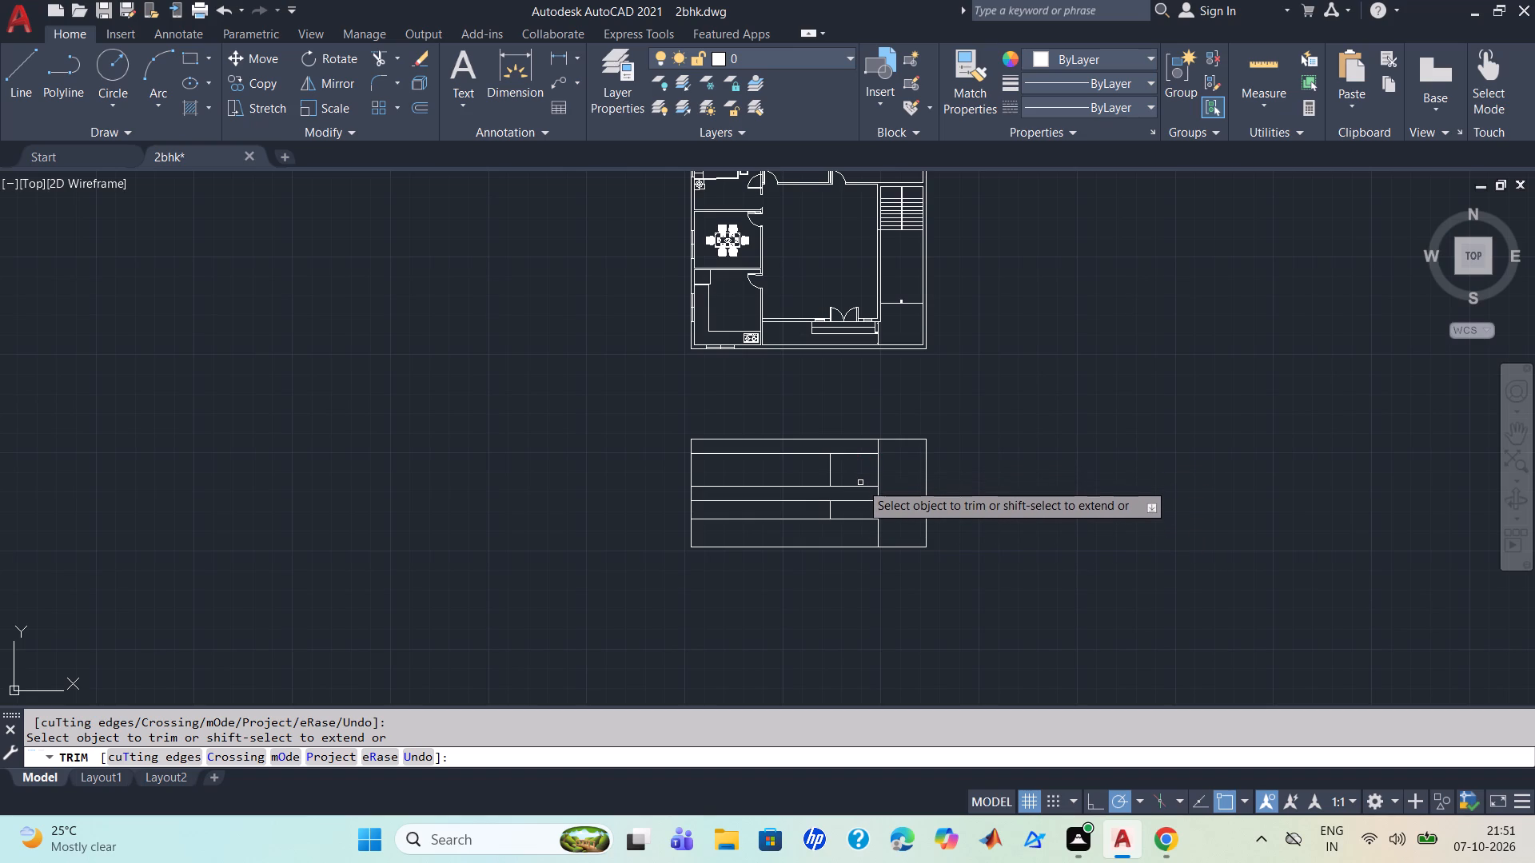
{"action": "key", "text": "Escape"}
Place a vertical construction line through the right jamb of the plan's double entrance door, projecting it down over the elevation.
{"action": "key", "text": "x"}
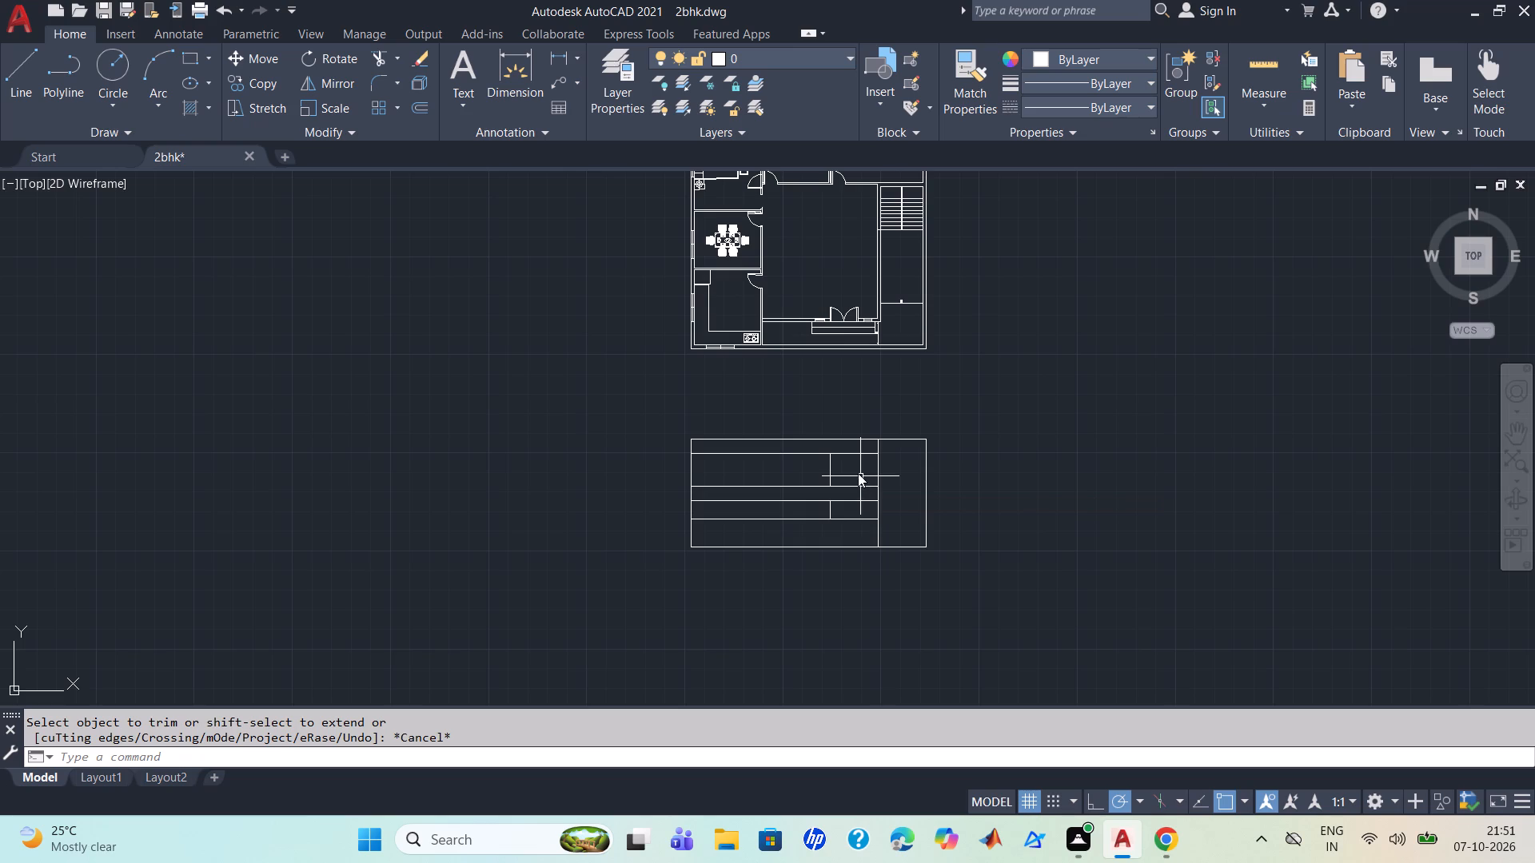
{"action": "key", "text": "l"}
{"action": "key", "text": "Return"}
{"action": "key", "text": "v"}
{"action": "key", "text": "Return"}
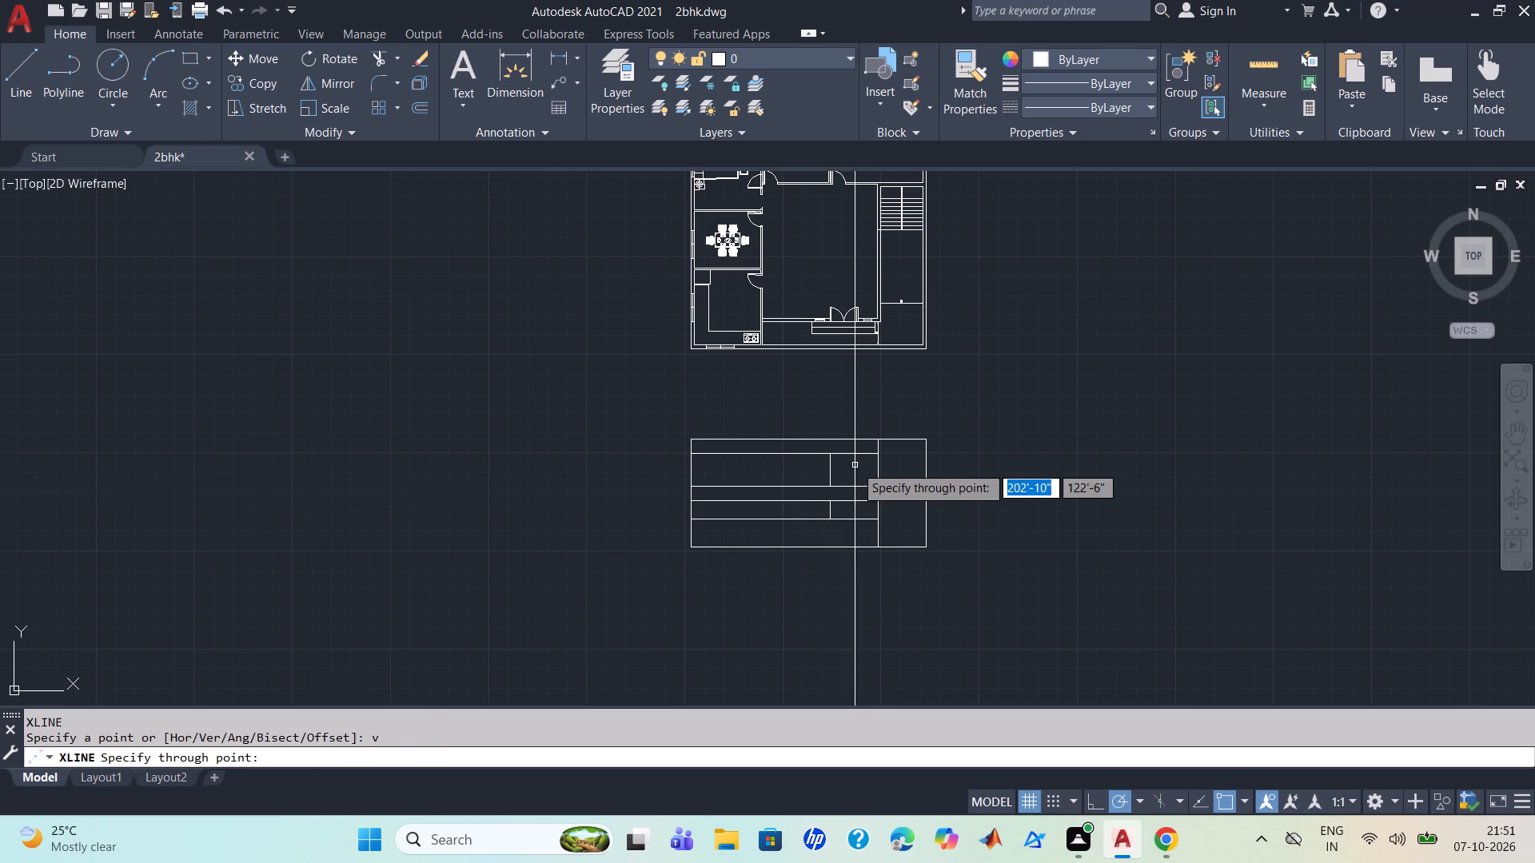
{"action": "scroll", "coordinate": [852, 321], "scroll_direction": "up", "scroll_amount": 1}
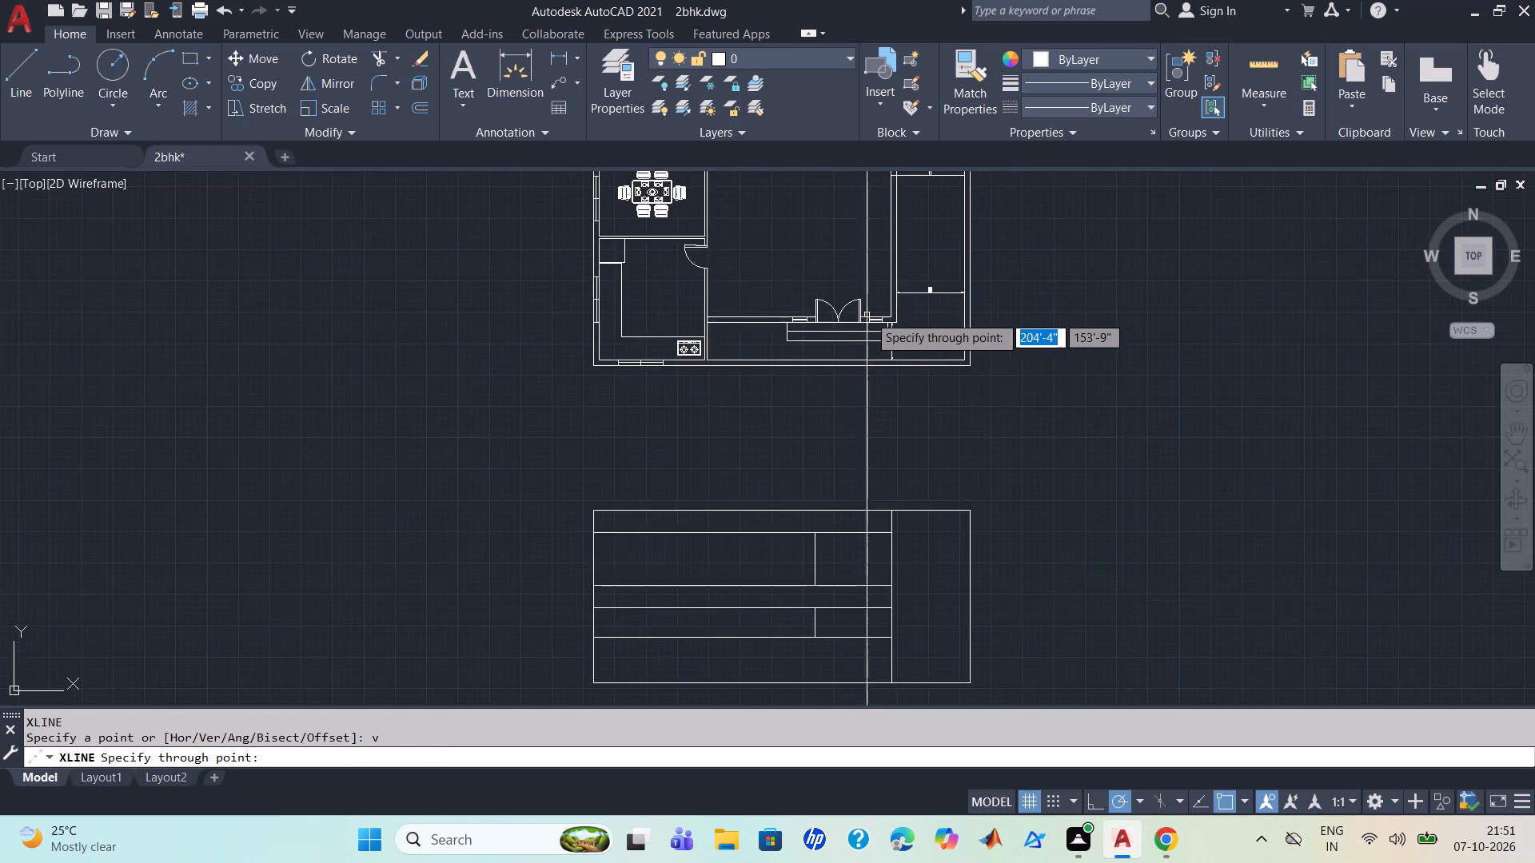
{"action": "scroll", "coordinate": [869, 315], "scroll_direction": "up", "scroll_amount": 1}
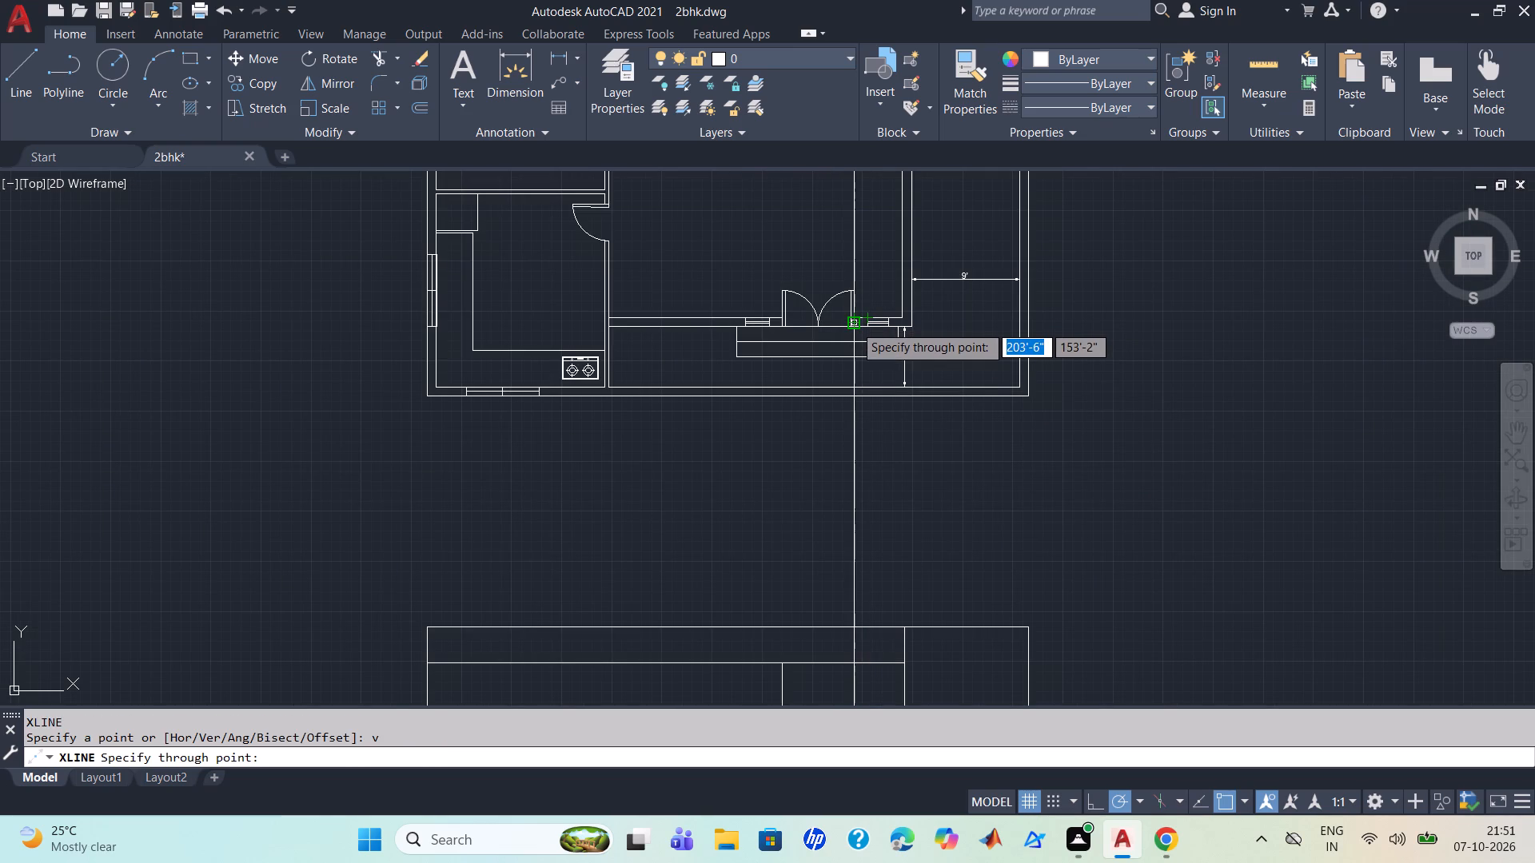
{"action": "left_click", "coordinate": [854, 324]}
{"action": "scroll", "coordinate": [911, 330], "scroll_direction": "down", "scroll_amount": 2}
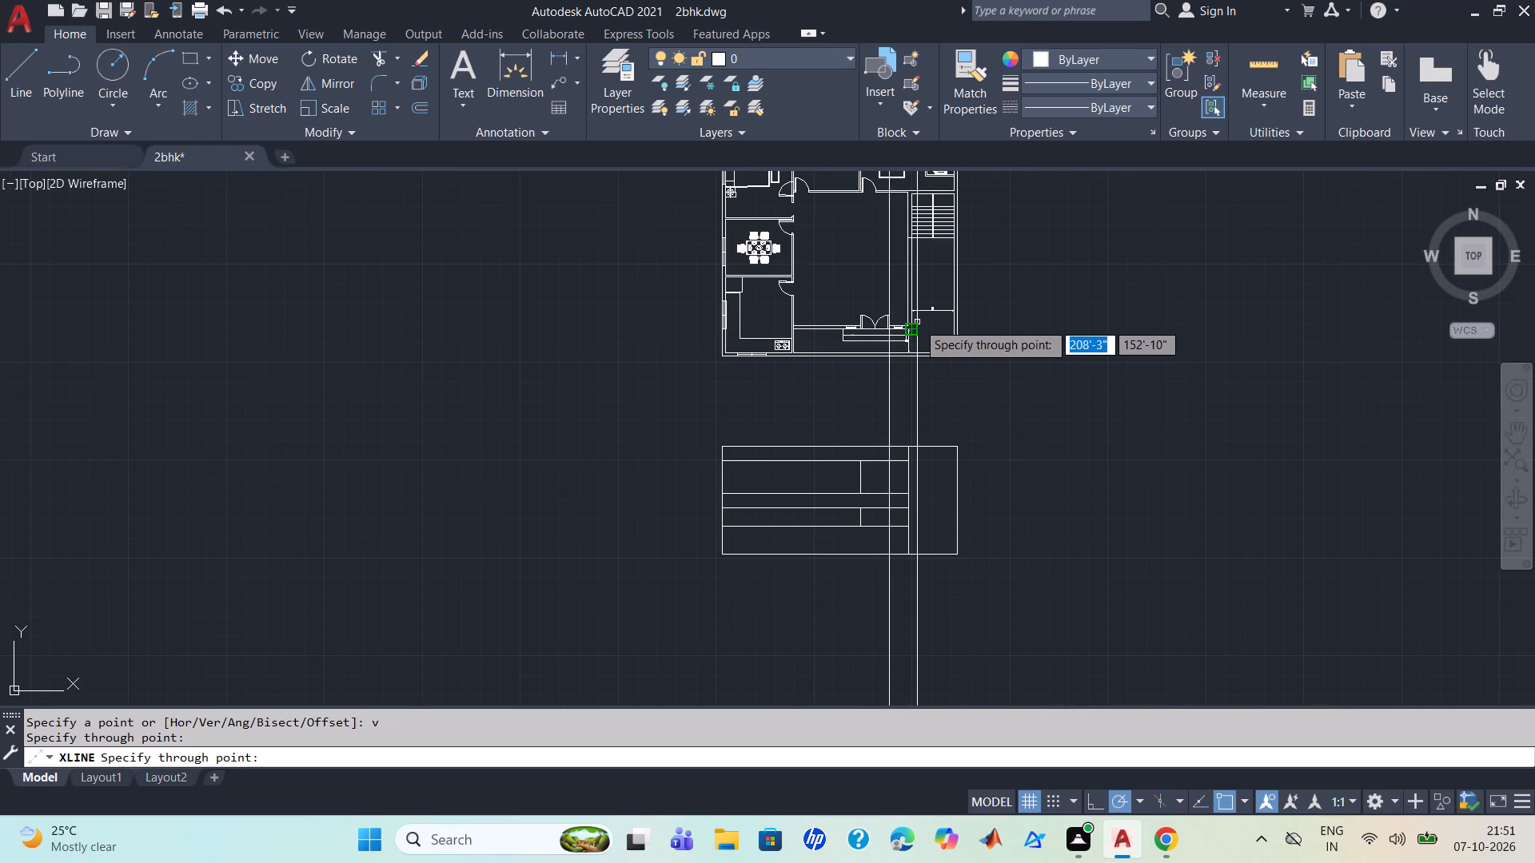
{"action": "key", "text": "Escape"}
Trim the construction line between plan and elevation and in the parapet, middle and bottom bands, leaving only the two storey segments.
{"action": "key", "text": "t"}
{"action": "key", "text": "r"}
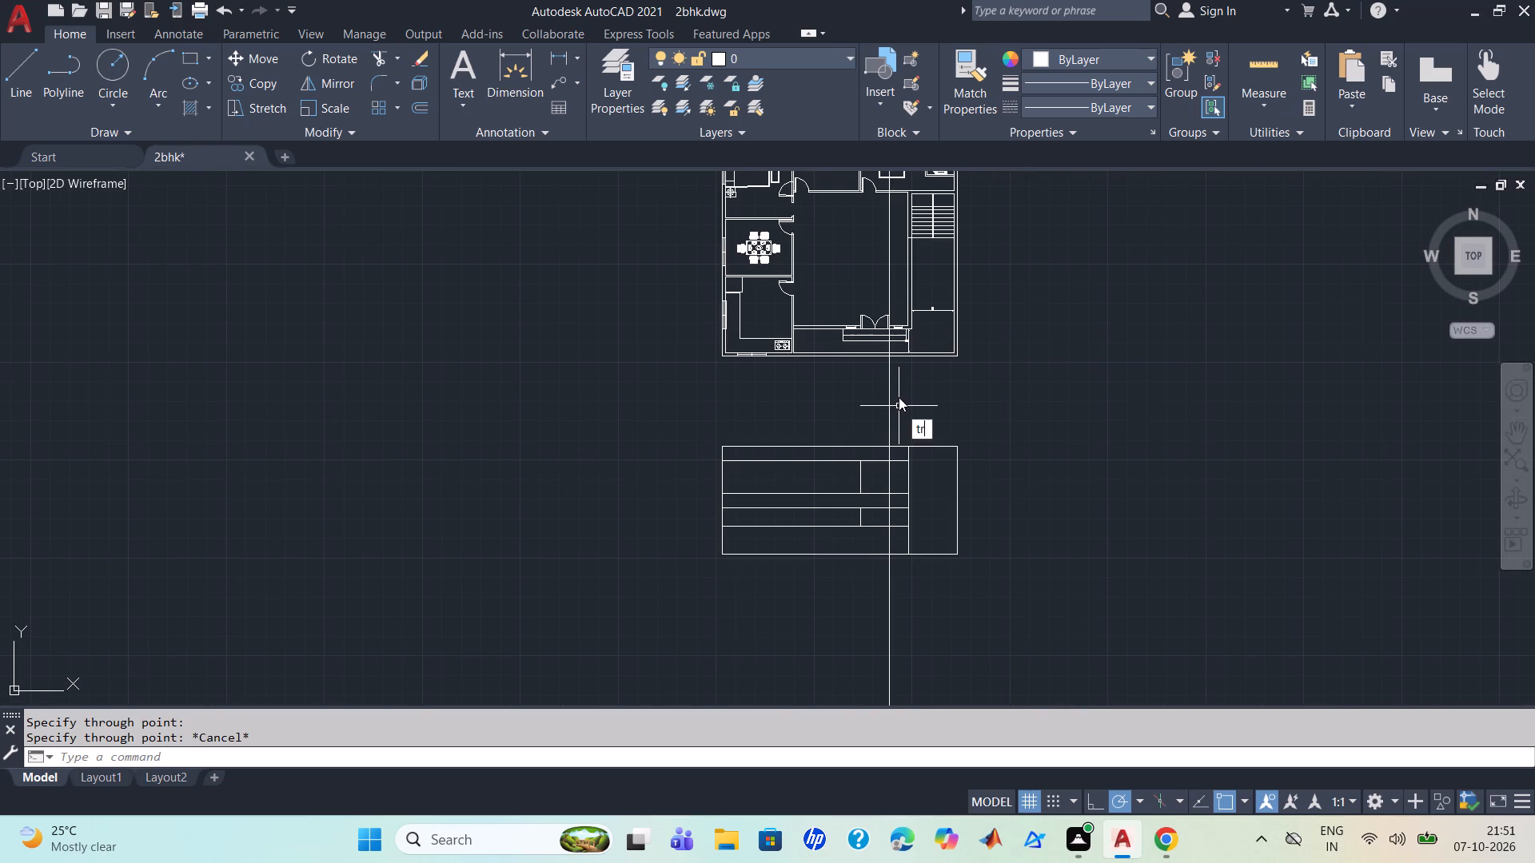
{"action": "key", "text": "Return"}
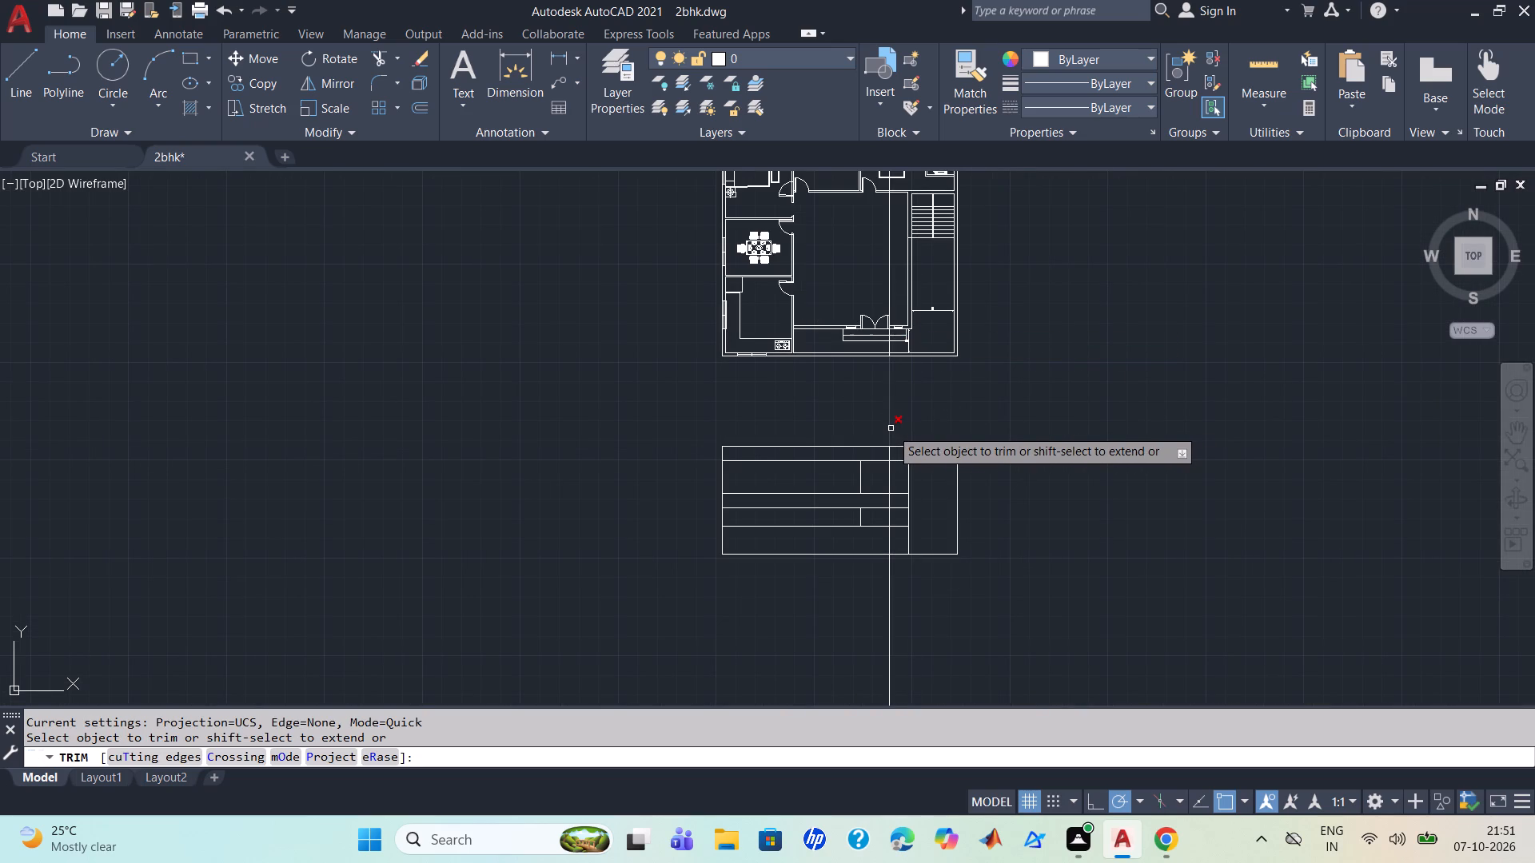
{"action": "left_click", "coordinate": [891, 428]}
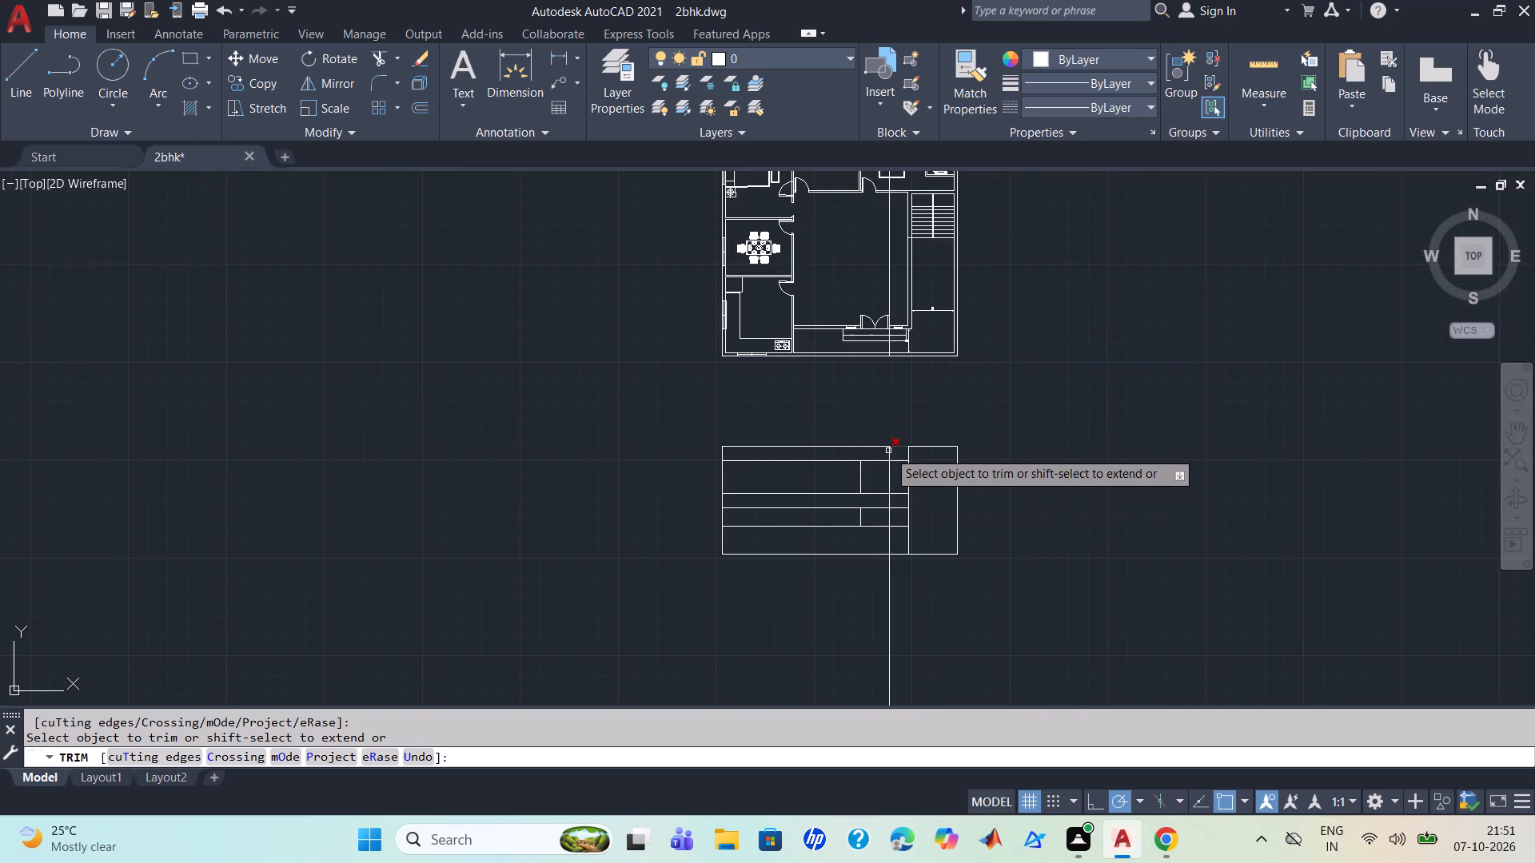
{"action": "left_click", "coordinate": [890, 453]}
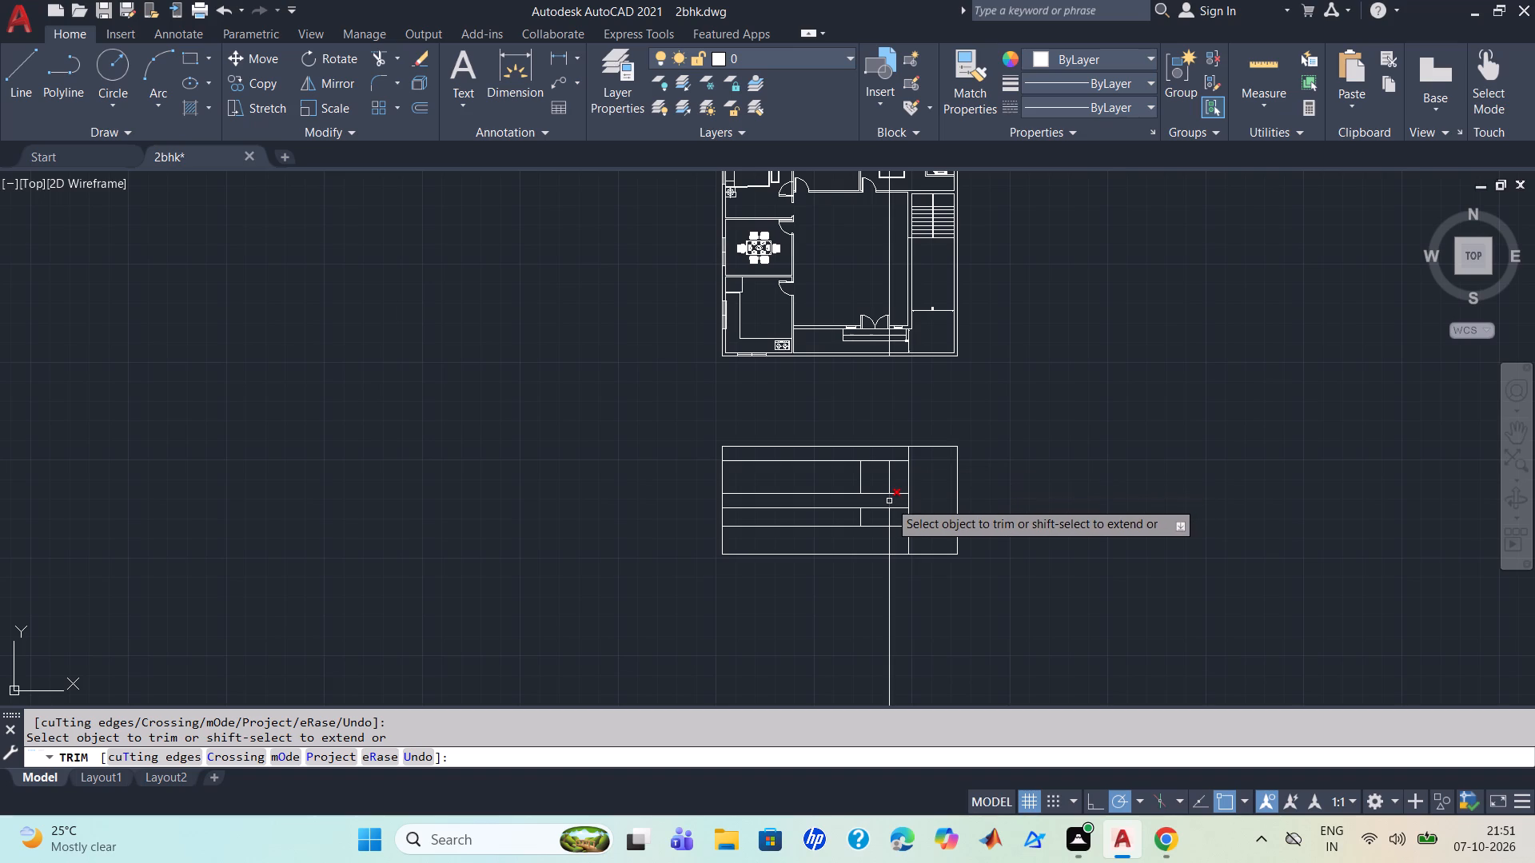
{"action": "left_click", "coordinate": [889, 501]}
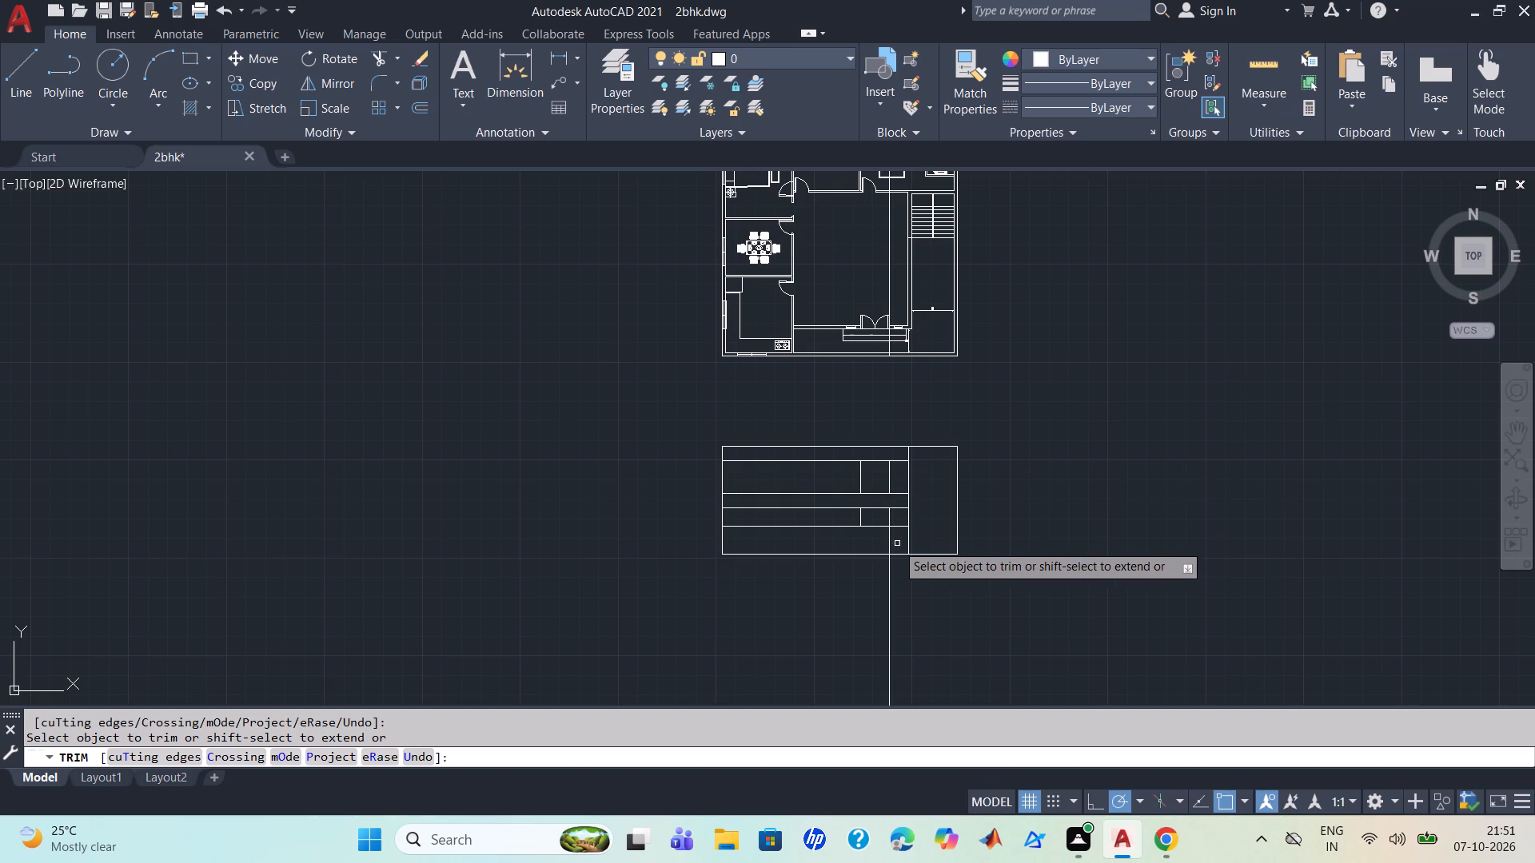
{"action": "left_click", "coordinate": [889, 546]}
{"action": "key", "text": "Escape"}
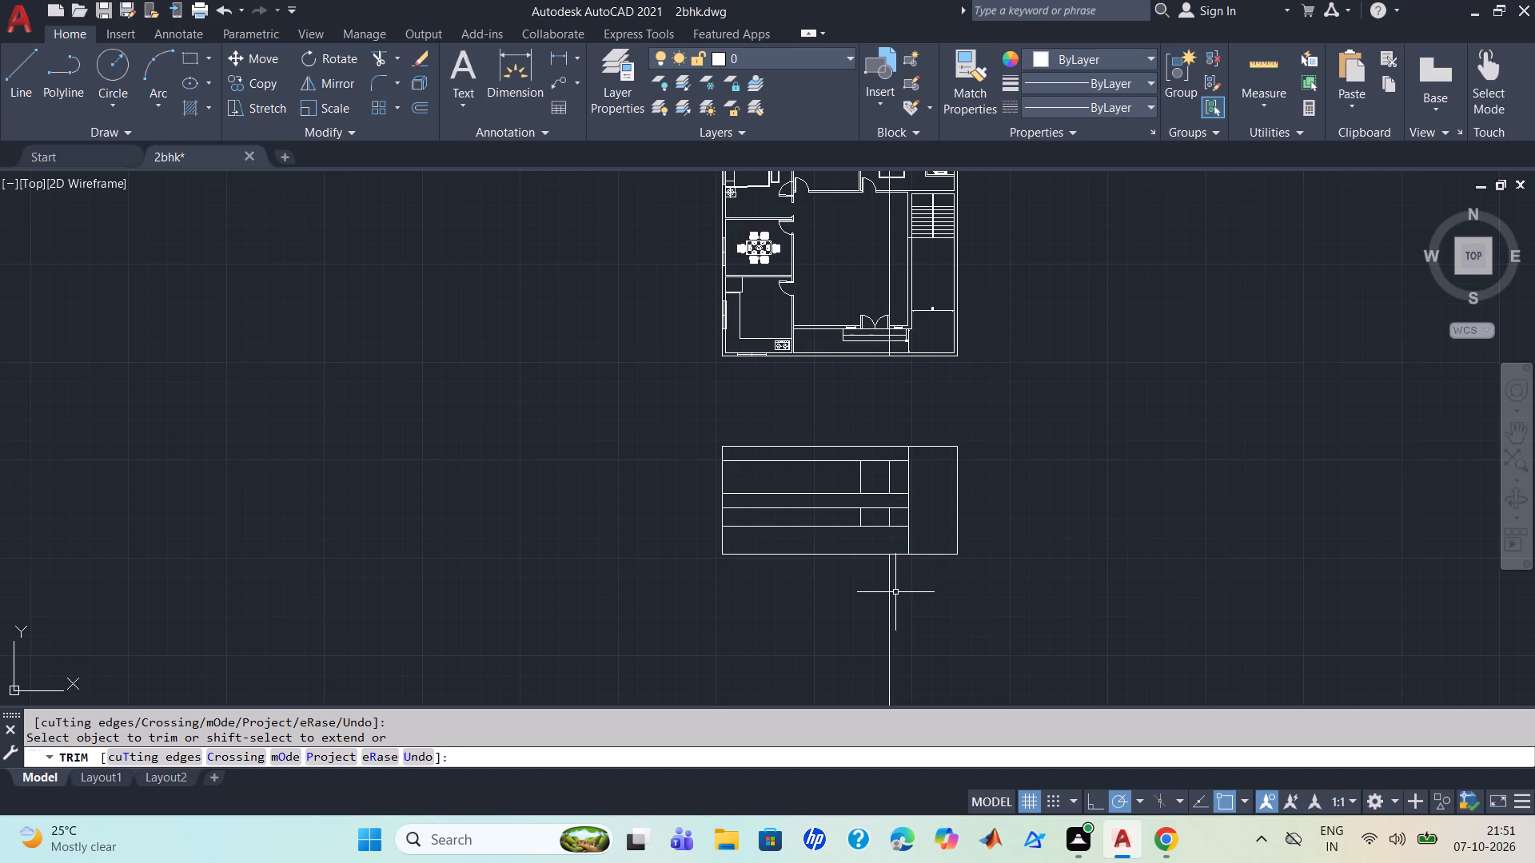
Erase the leftover construction line pieces above and below the elevation.
{"action": "left_click", "coordinate": [891, 598]}
{"action": "scroll", "coordinate": [894, 597], "scroll_direction": "down", "scroll_amount": 2}
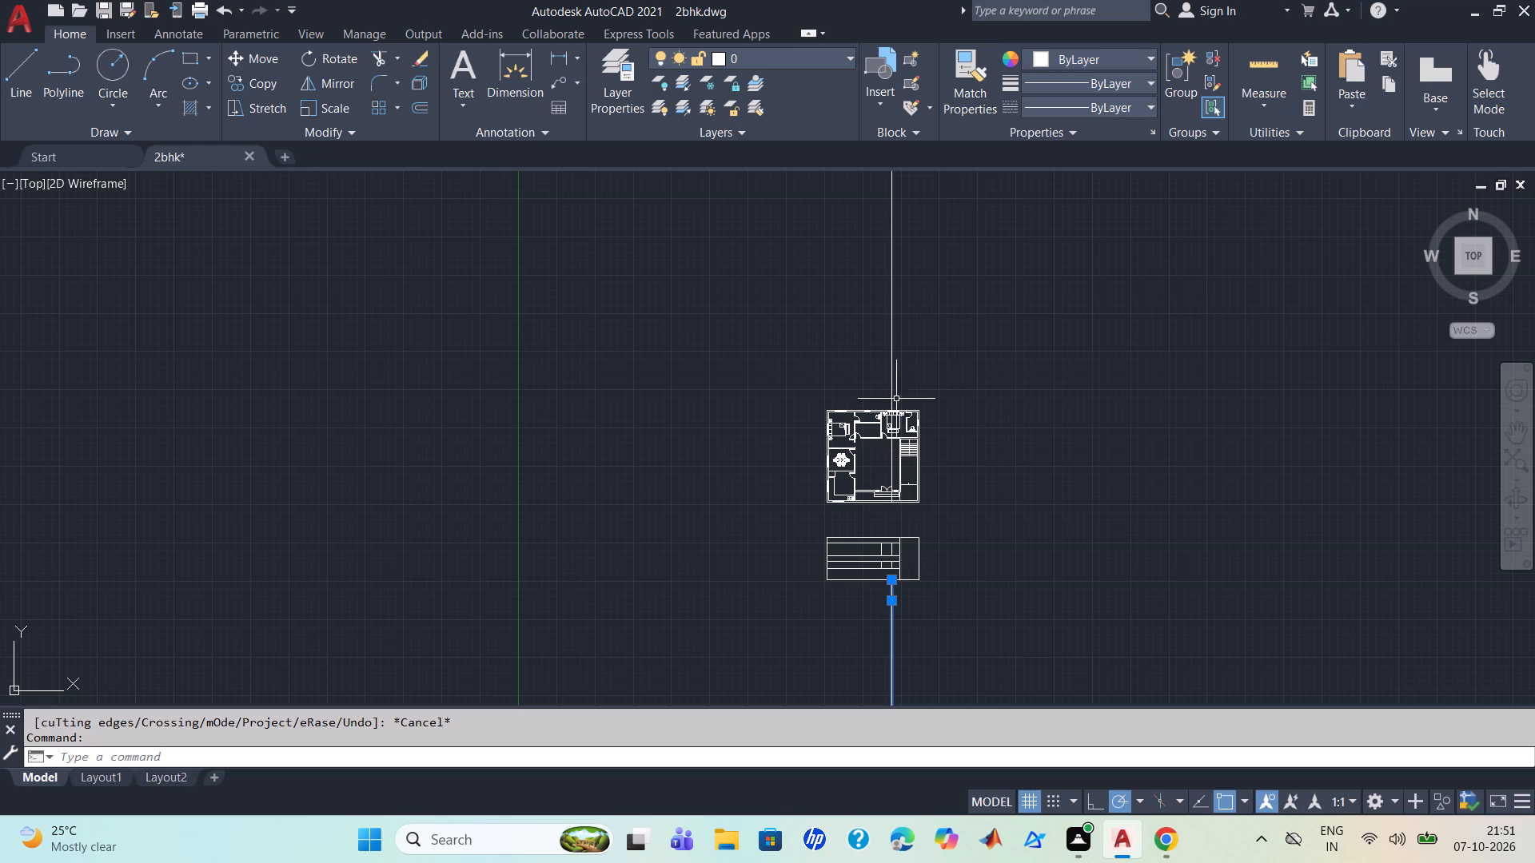
{"action": "left_click", "coordinate": [894, 359]}
{"action": "key", "text": "Delete"}
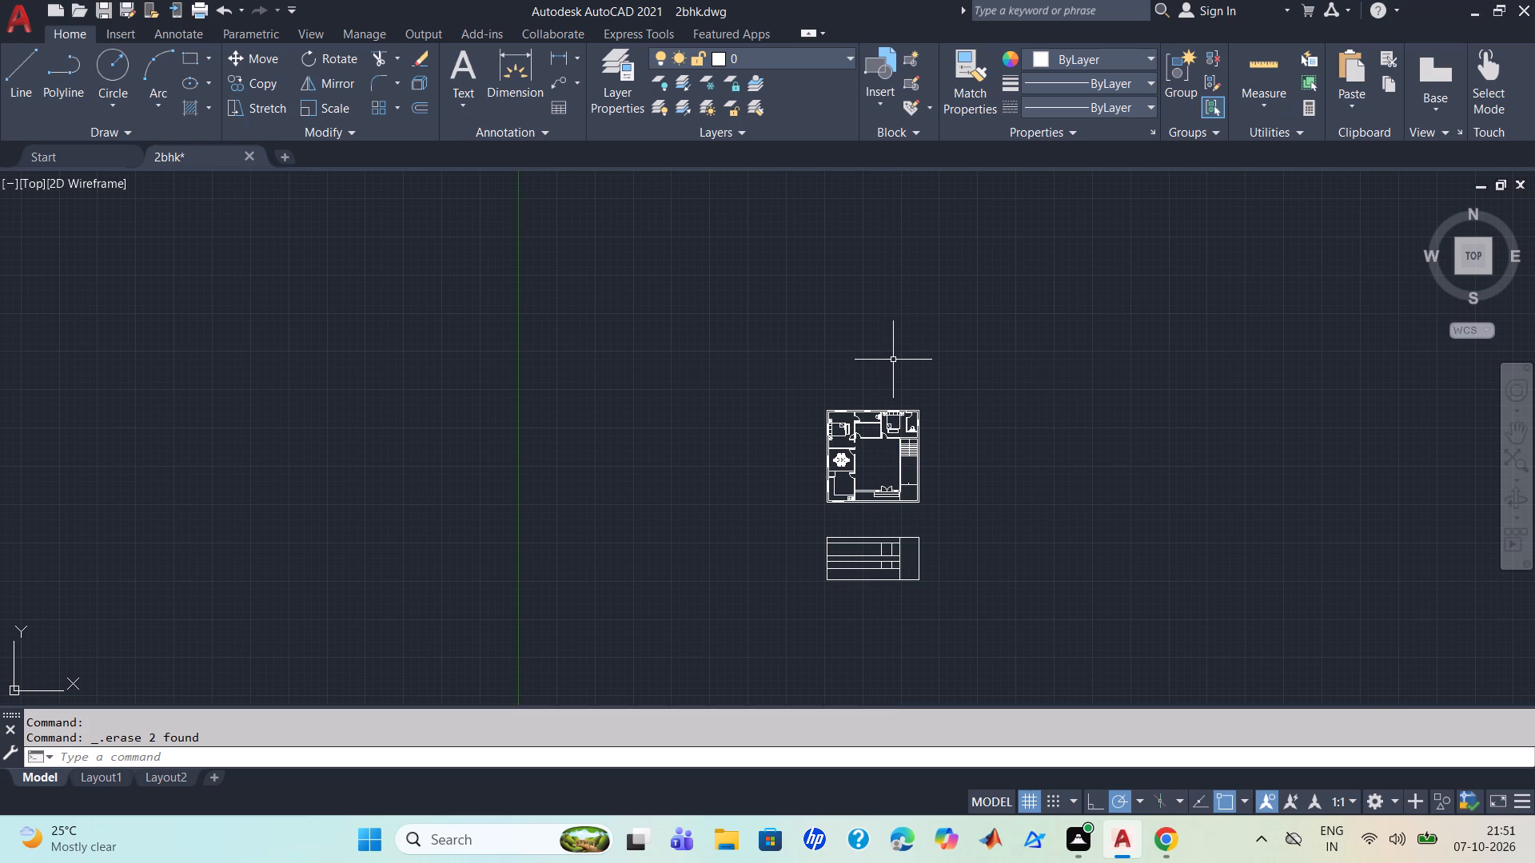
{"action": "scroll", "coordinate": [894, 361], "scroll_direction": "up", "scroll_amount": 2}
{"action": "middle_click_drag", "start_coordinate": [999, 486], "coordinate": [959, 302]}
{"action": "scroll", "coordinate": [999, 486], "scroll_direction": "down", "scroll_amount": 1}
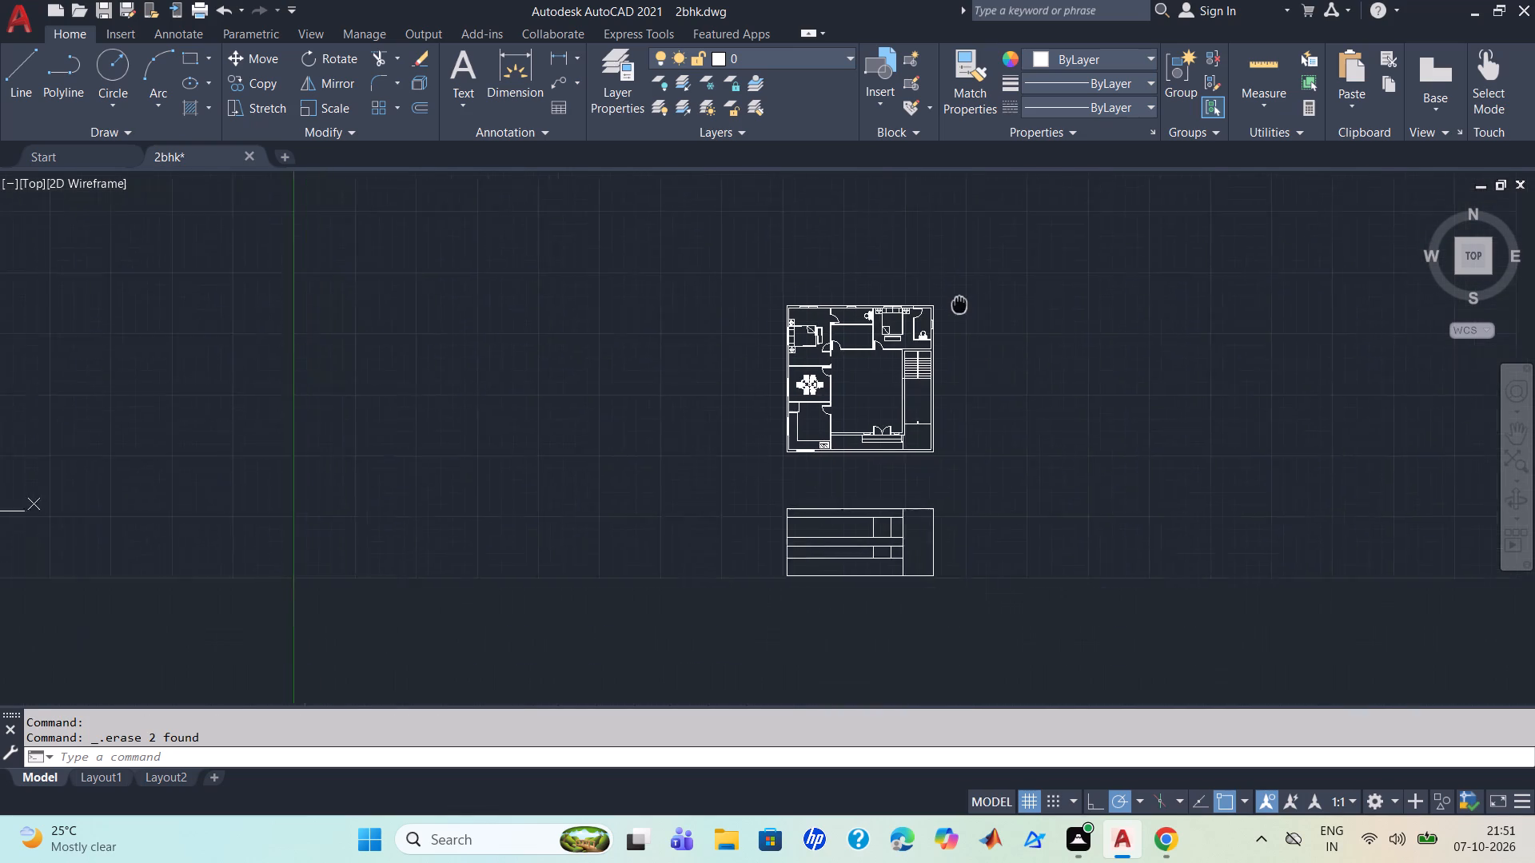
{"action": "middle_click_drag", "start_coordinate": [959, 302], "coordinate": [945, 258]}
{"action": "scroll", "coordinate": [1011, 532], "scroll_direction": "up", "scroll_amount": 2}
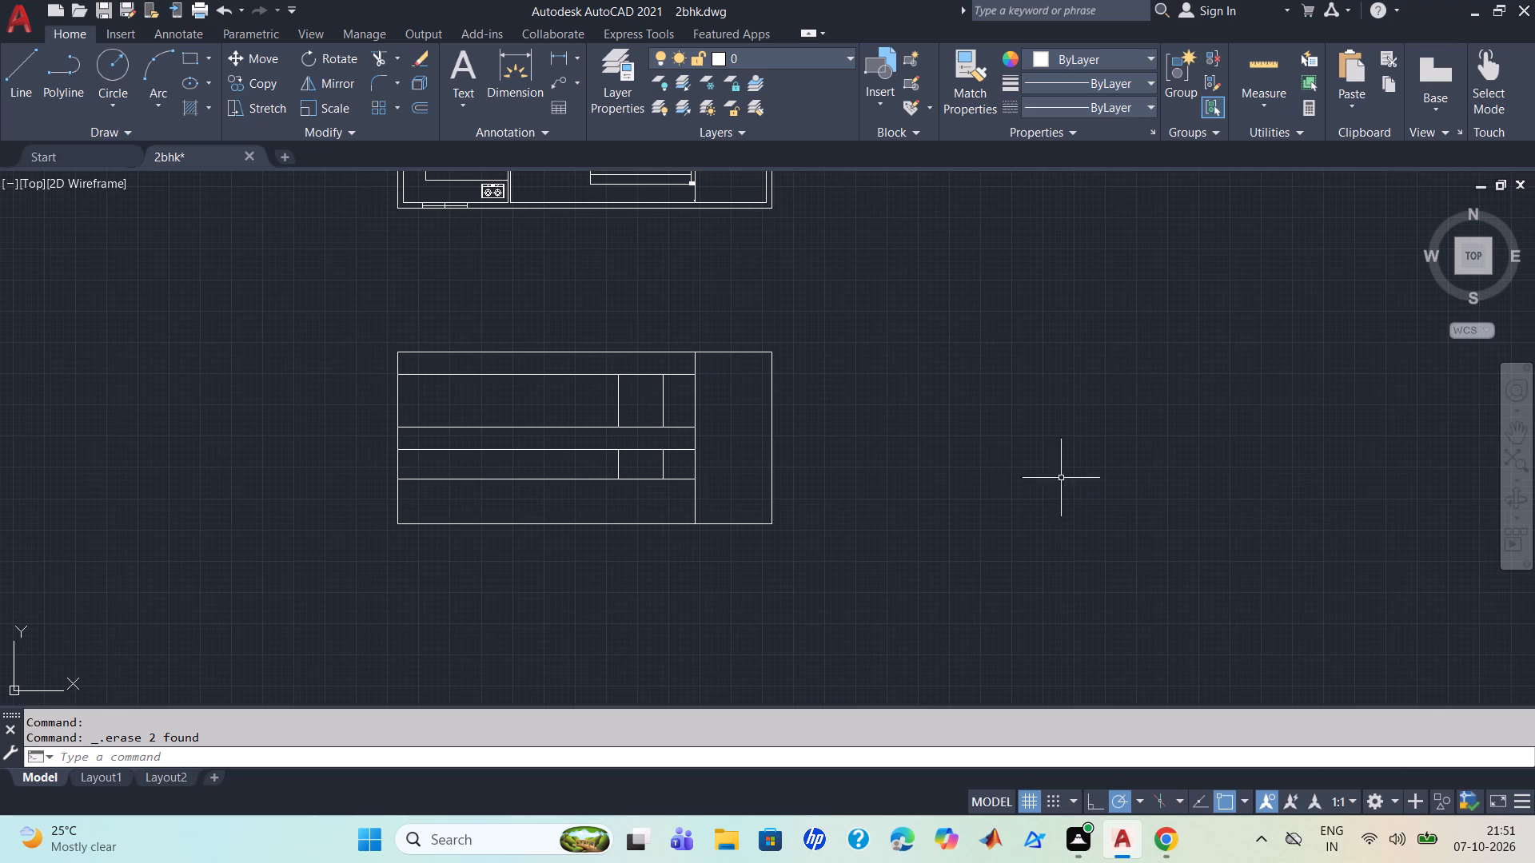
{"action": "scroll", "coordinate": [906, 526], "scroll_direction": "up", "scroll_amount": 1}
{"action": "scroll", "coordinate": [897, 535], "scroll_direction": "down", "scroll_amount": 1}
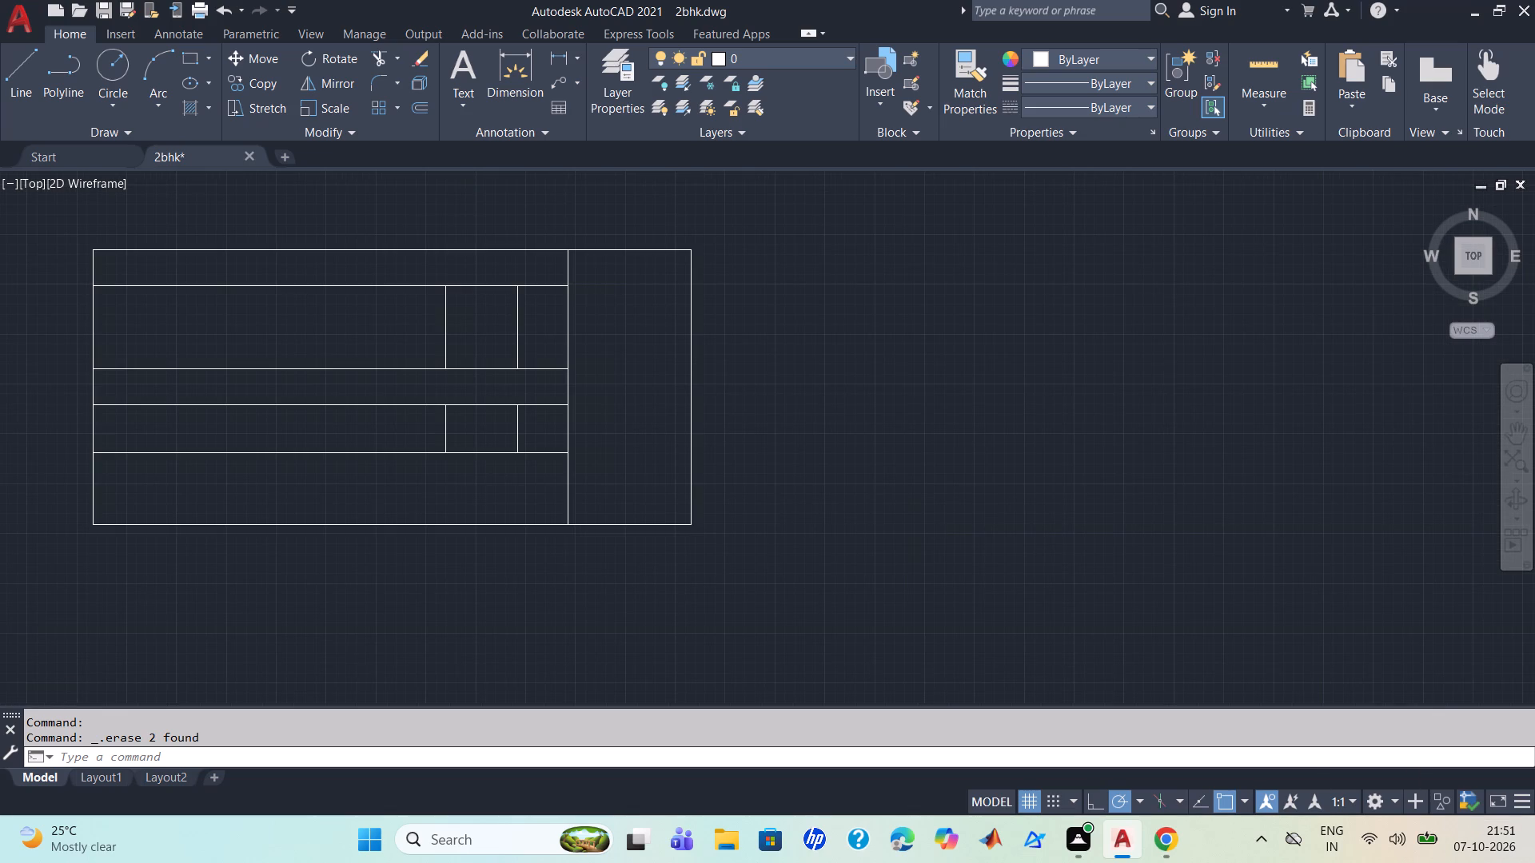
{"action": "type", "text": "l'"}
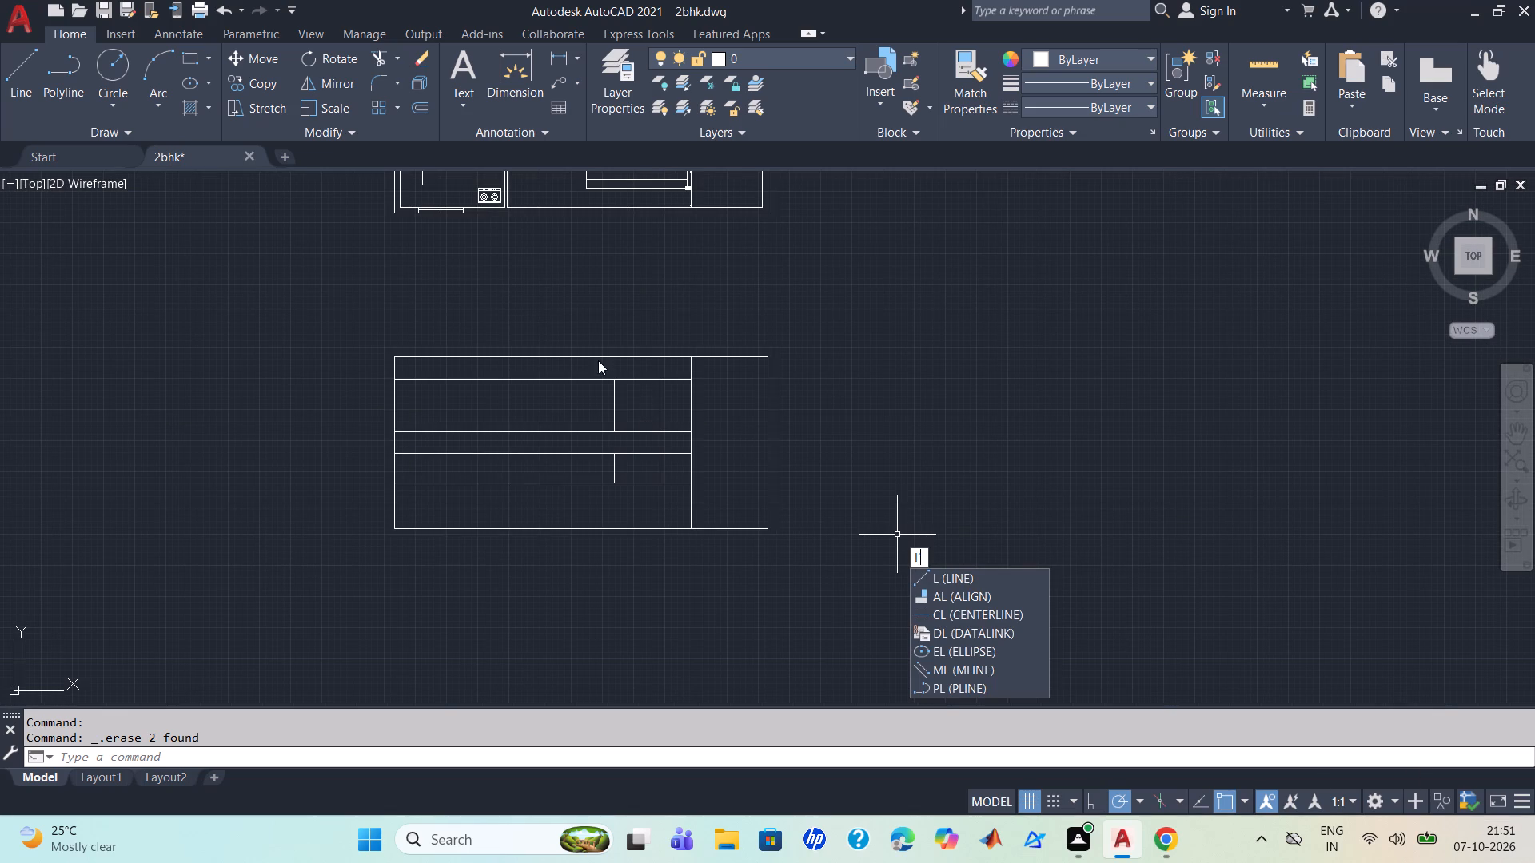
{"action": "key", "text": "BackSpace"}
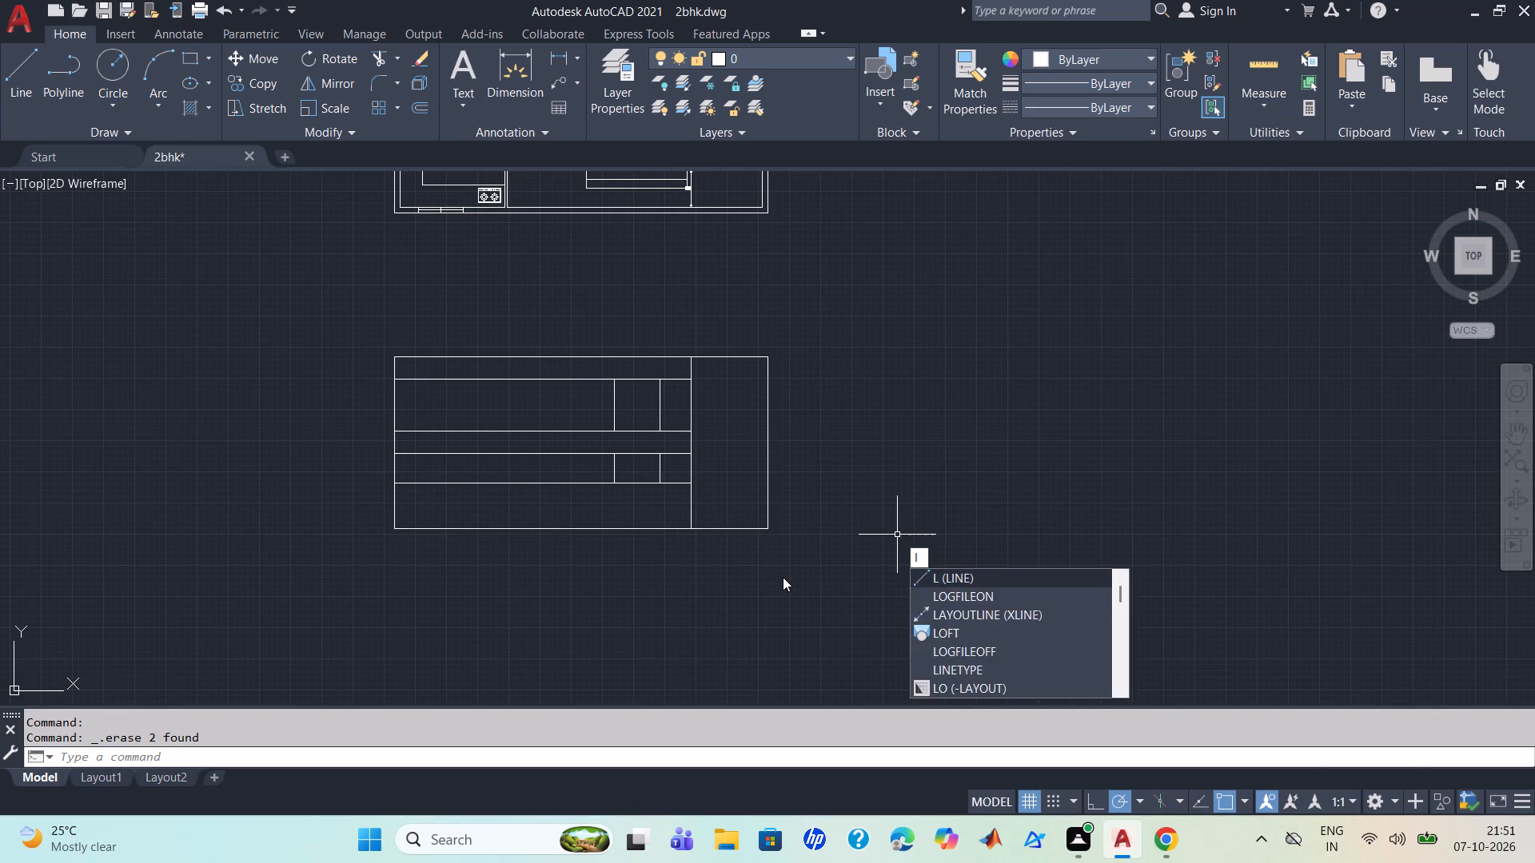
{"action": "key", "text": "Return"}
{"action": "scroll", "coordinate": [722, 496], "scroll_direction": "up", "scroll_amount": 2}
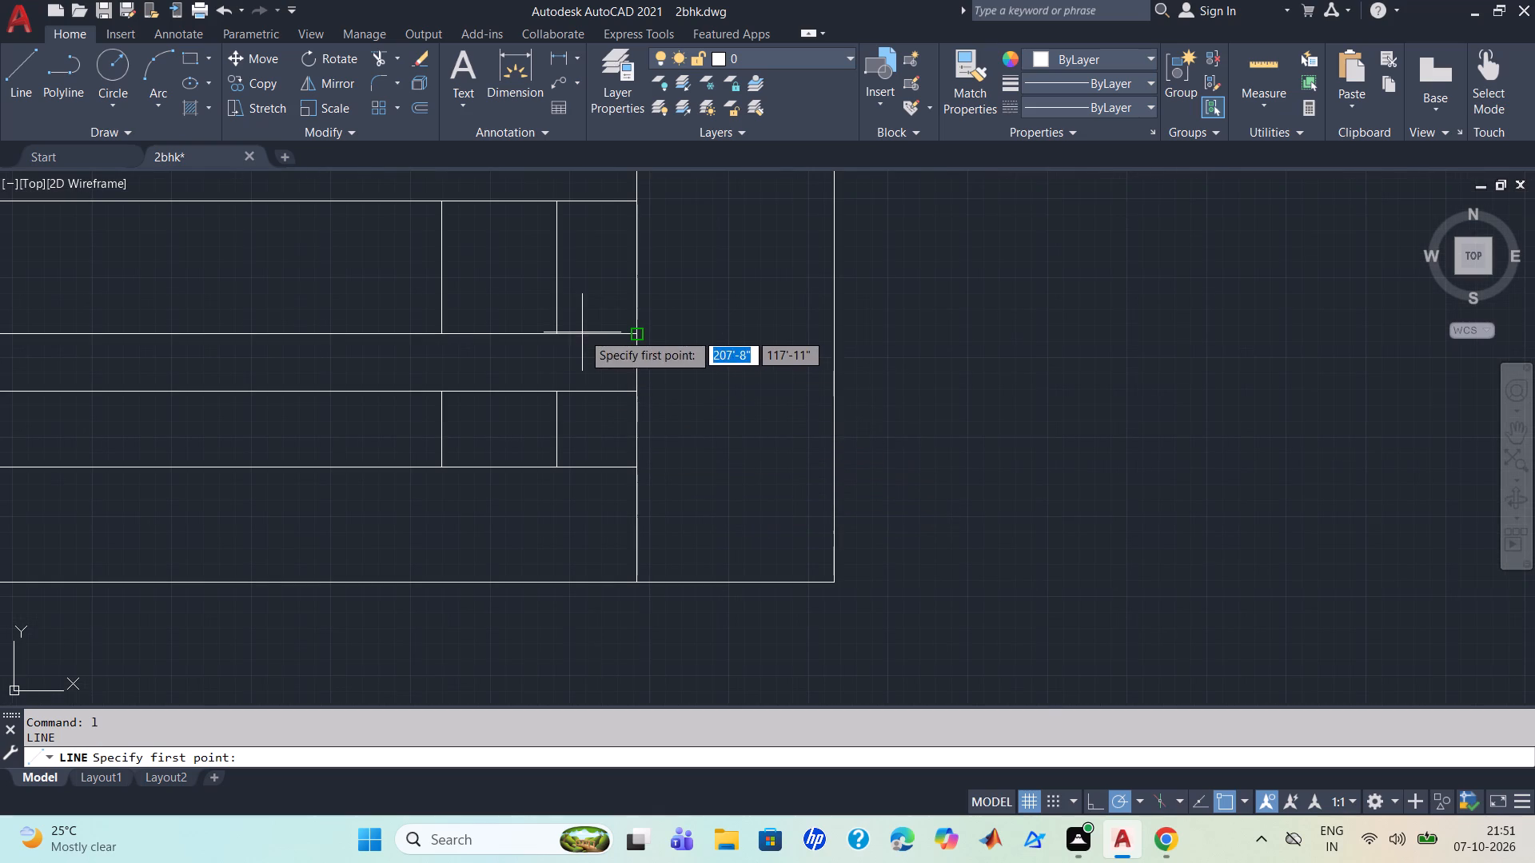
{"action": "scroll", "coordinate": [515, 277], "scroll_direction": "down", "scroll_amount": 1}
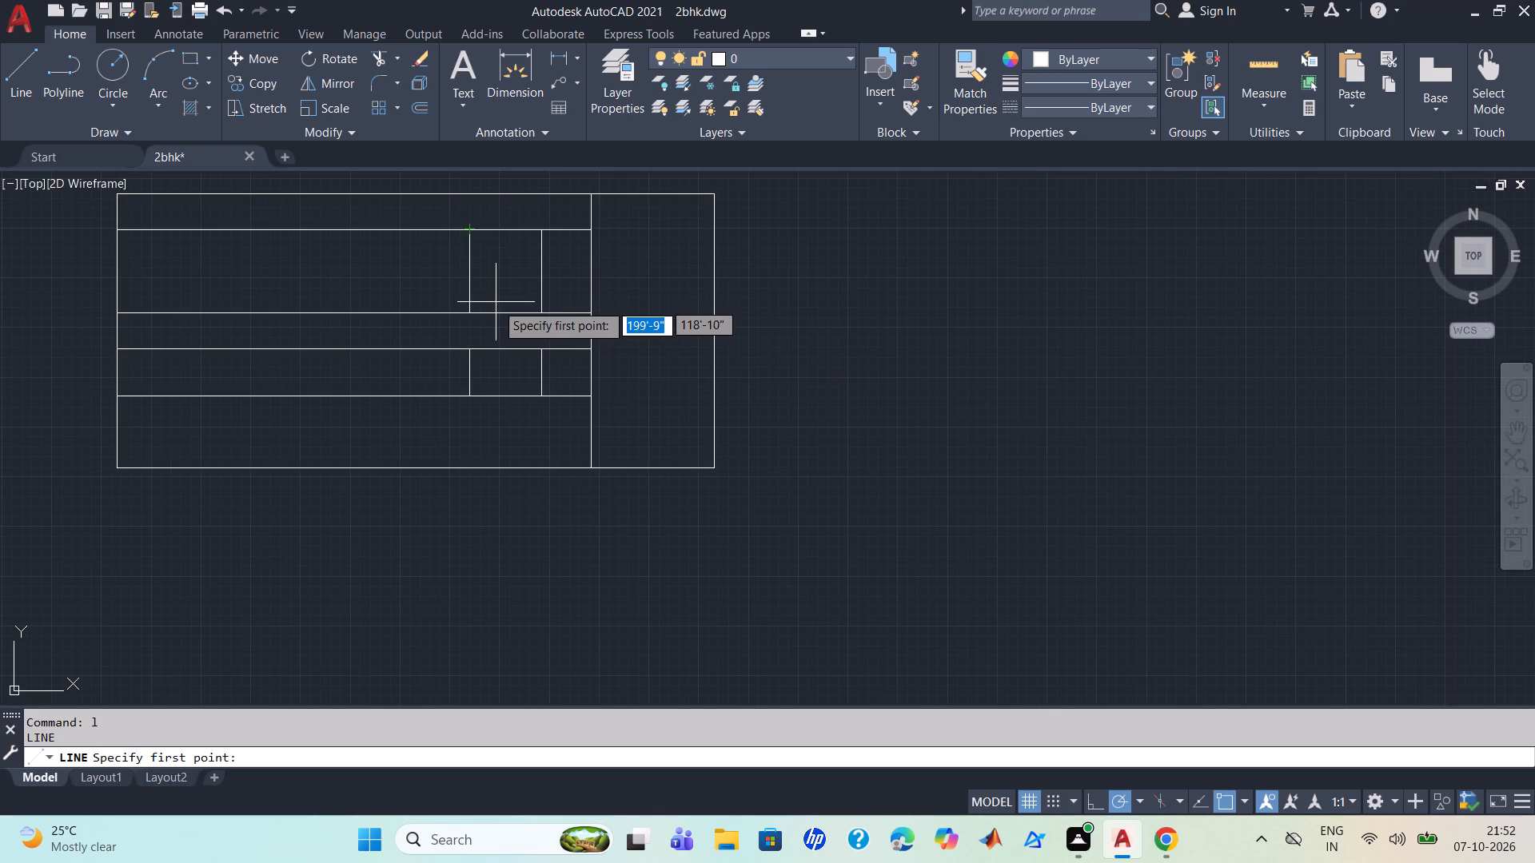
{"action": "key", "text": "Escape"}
Offset both vertical door jamb lines 3" inward in the upper and lower storeys of the elevation.
{"action": "key", "text": "o"}
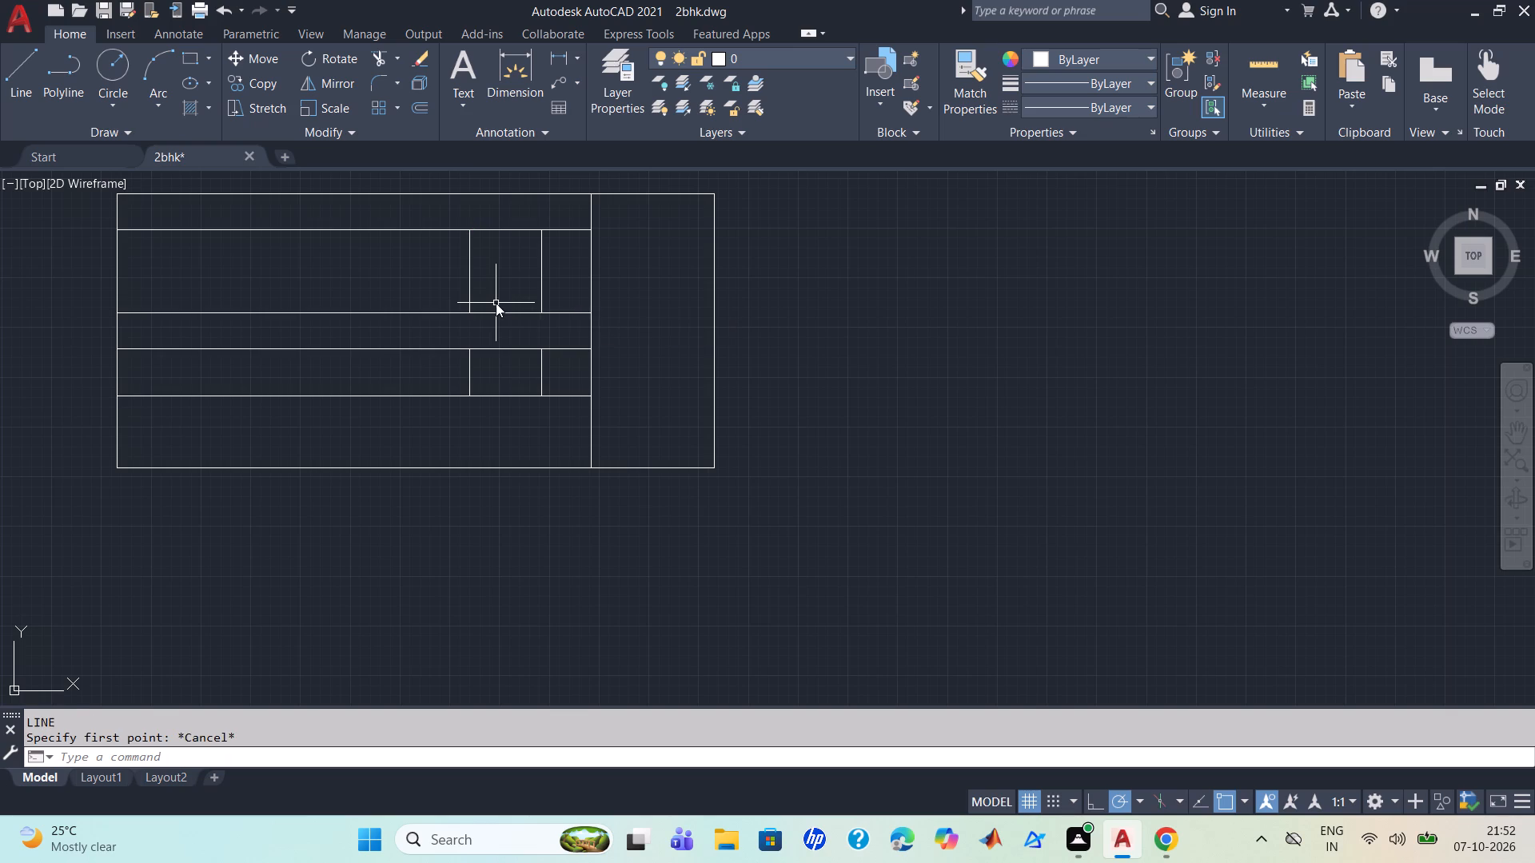
{"action": "key", "text": "backslash"}
{"action": "key", "text": "BackSpace"}
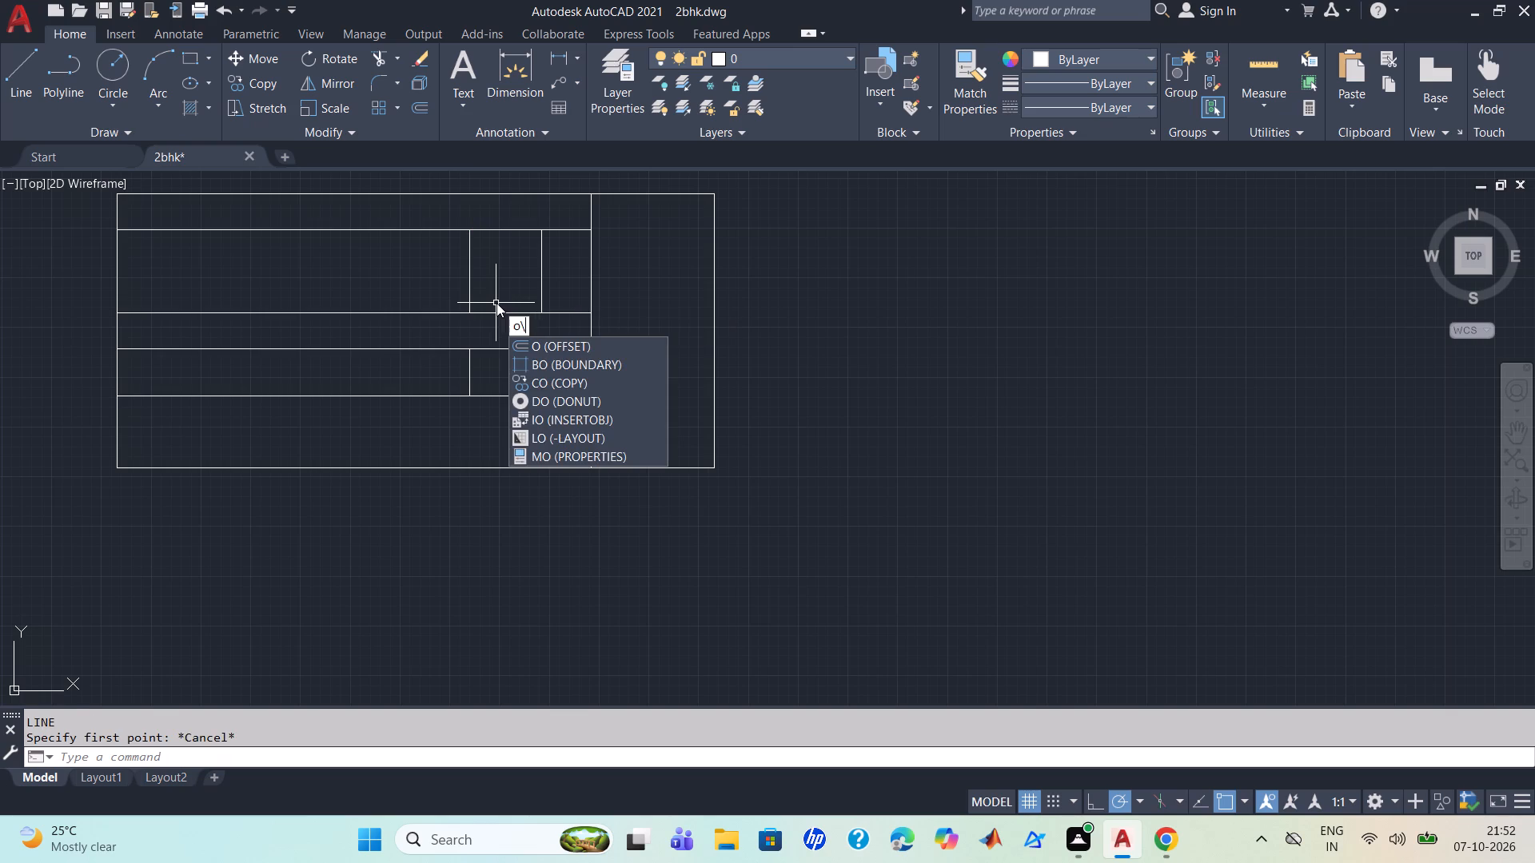
{"action": "key", "text": "Return"}
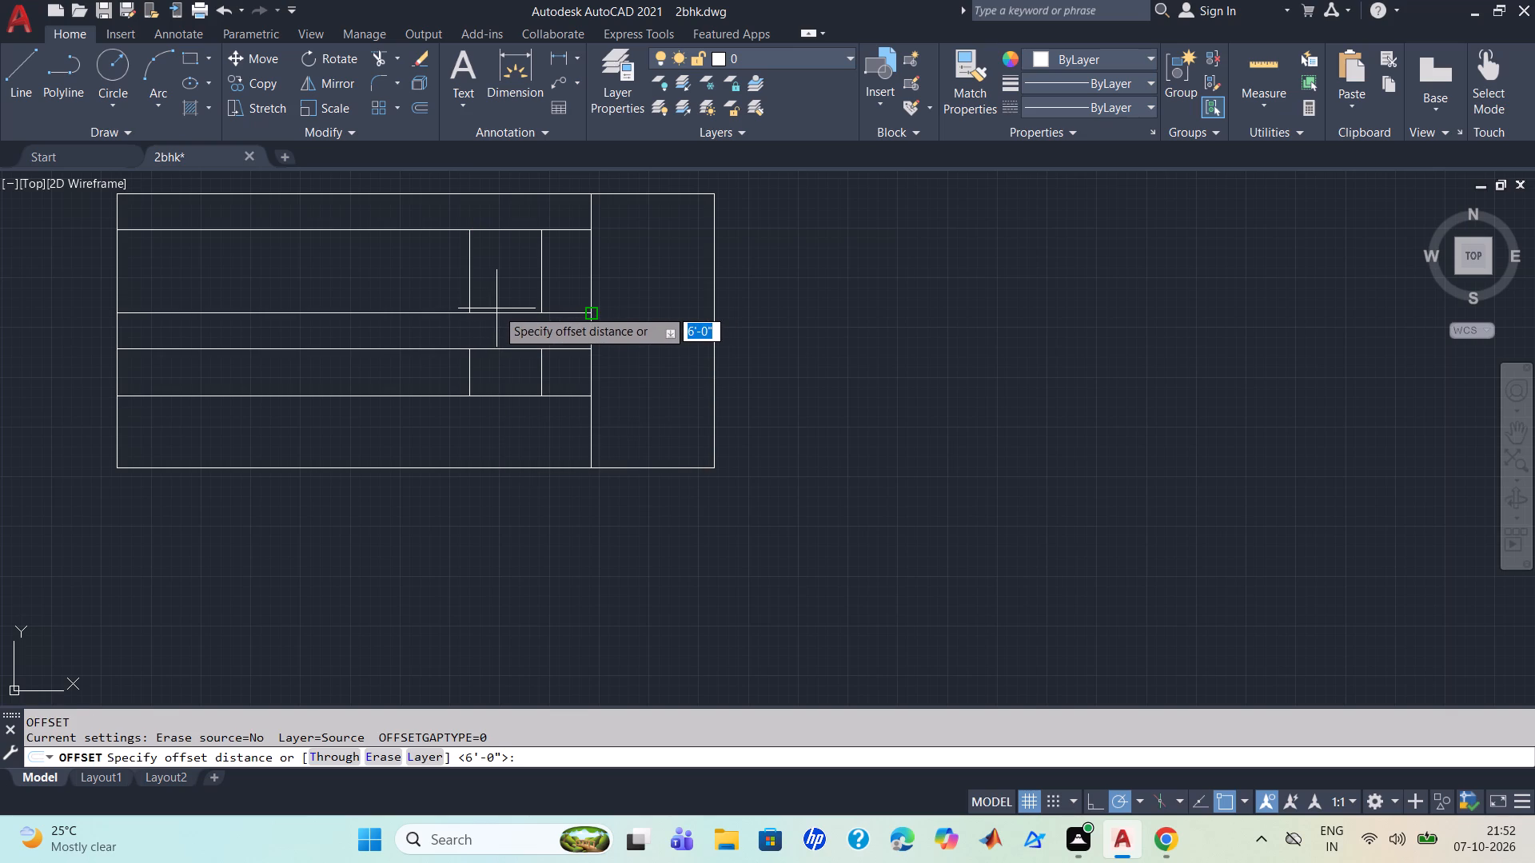
{"action": "key", "text": "3"}
{"action": "key", "text": "Return"}
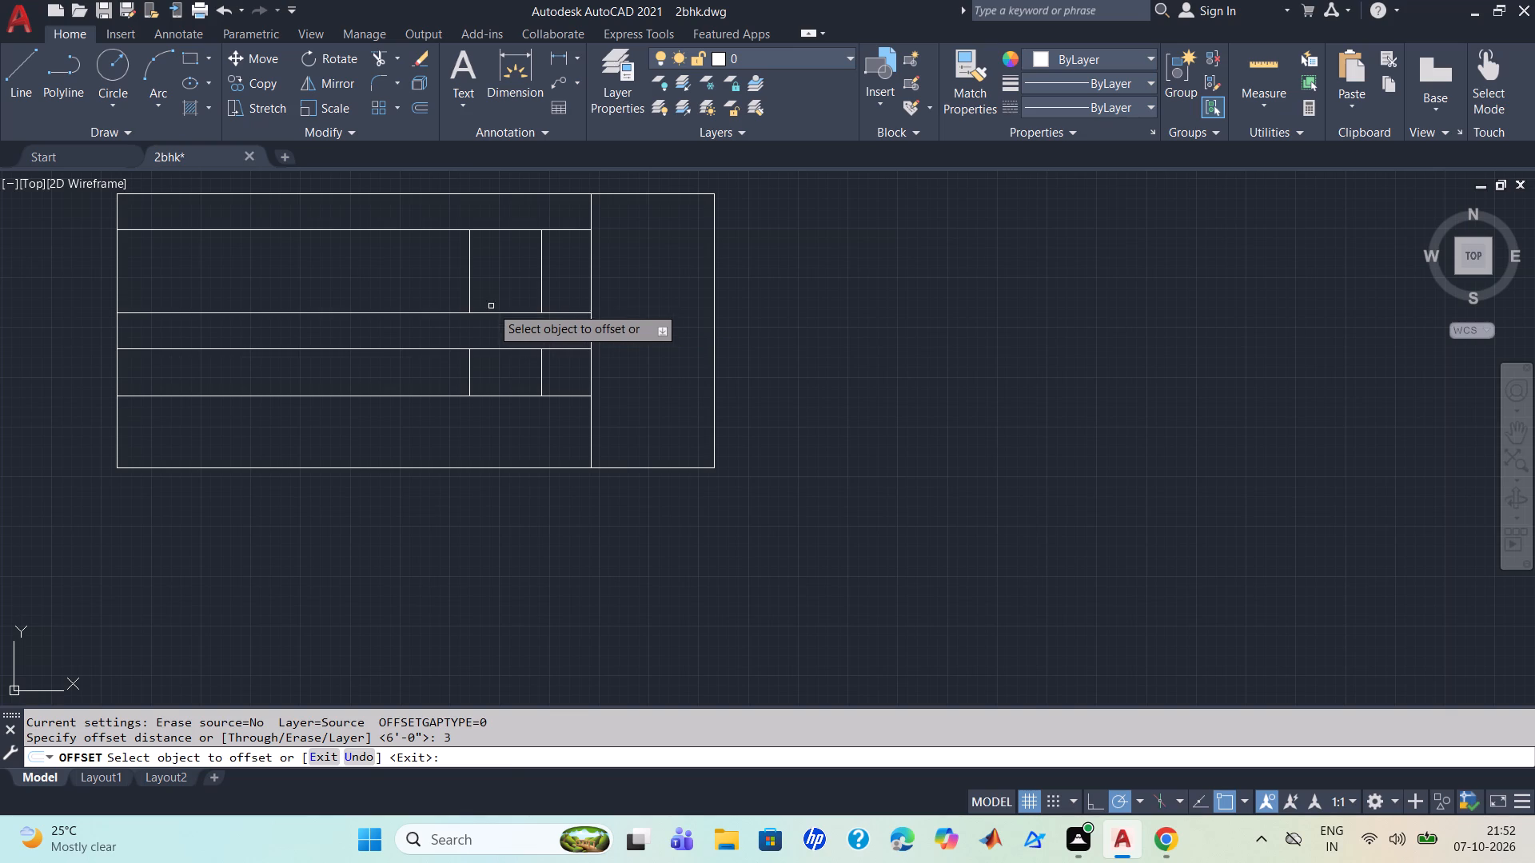
{"action": "left_click", "coordinate": [470, 284]}
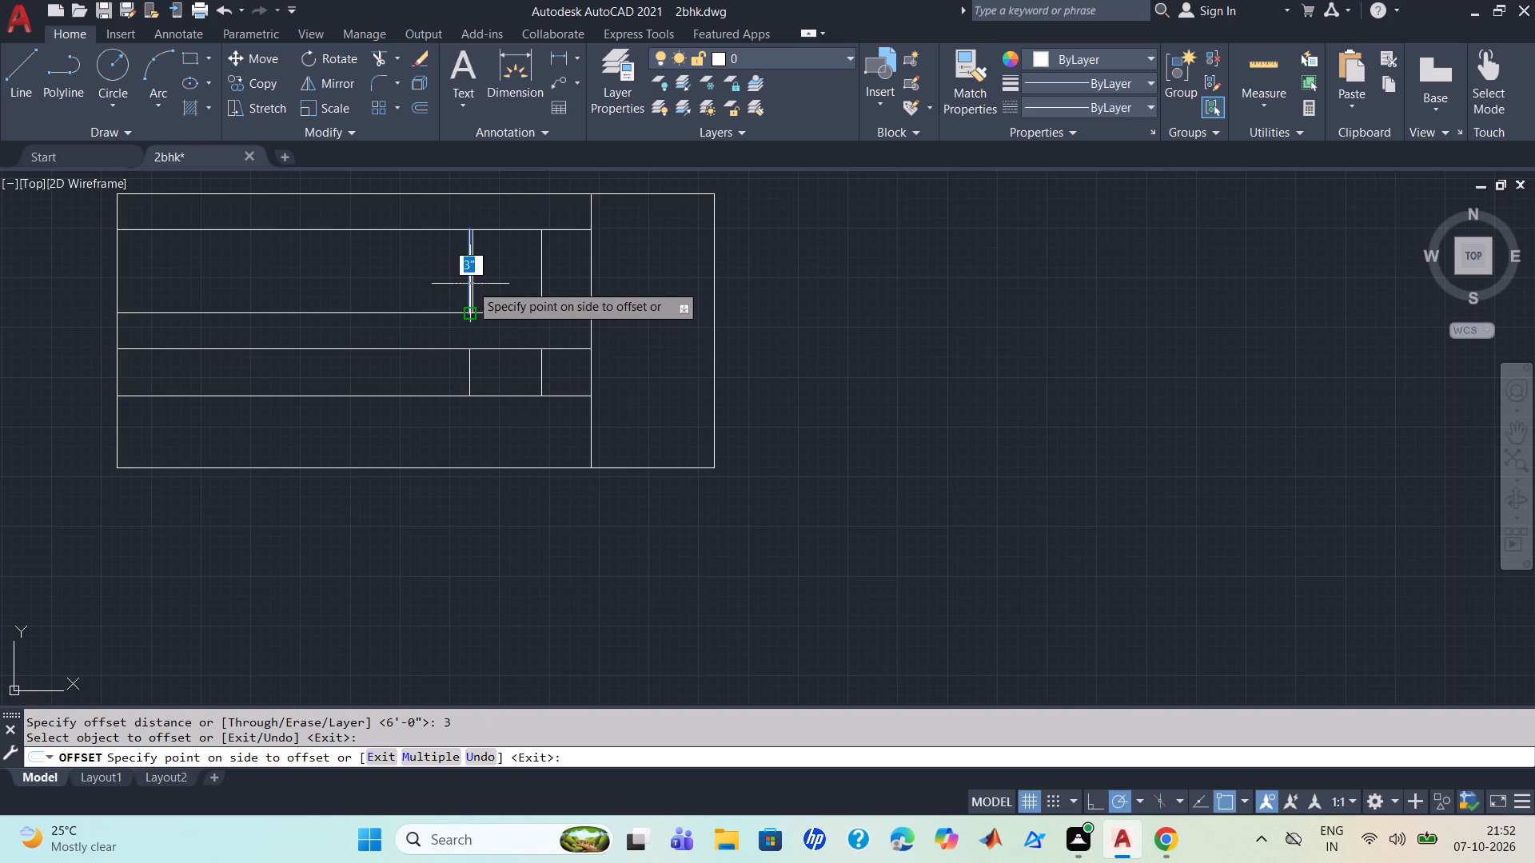
{"action": "left_click", "coordinate": [499, 288]}
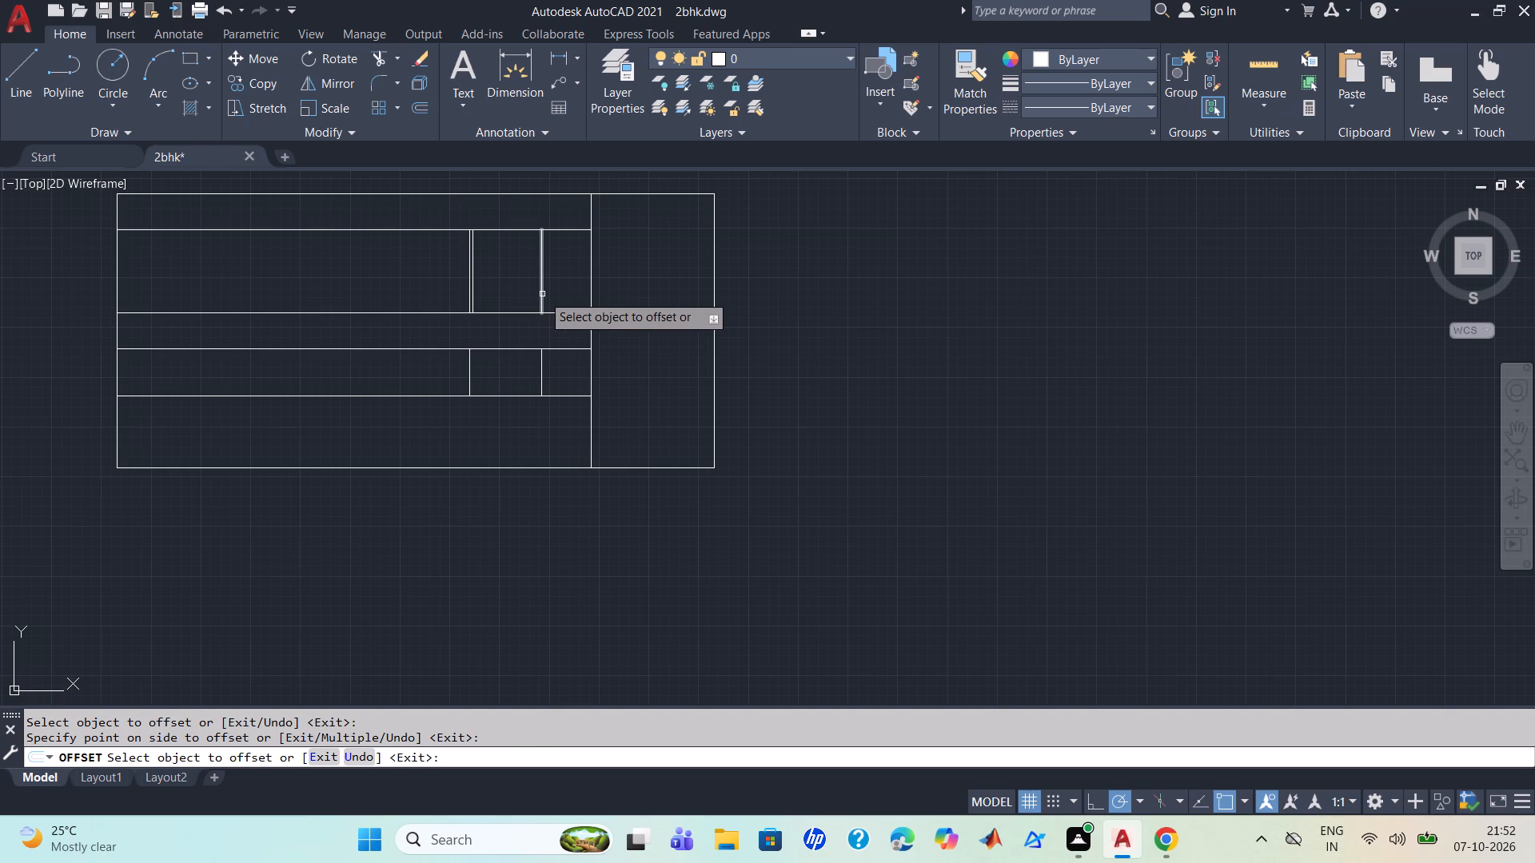
{"action": "left_click", "coordinate": [542, 294]}
{"action": "left_click", "coordinate": [527, 293]}
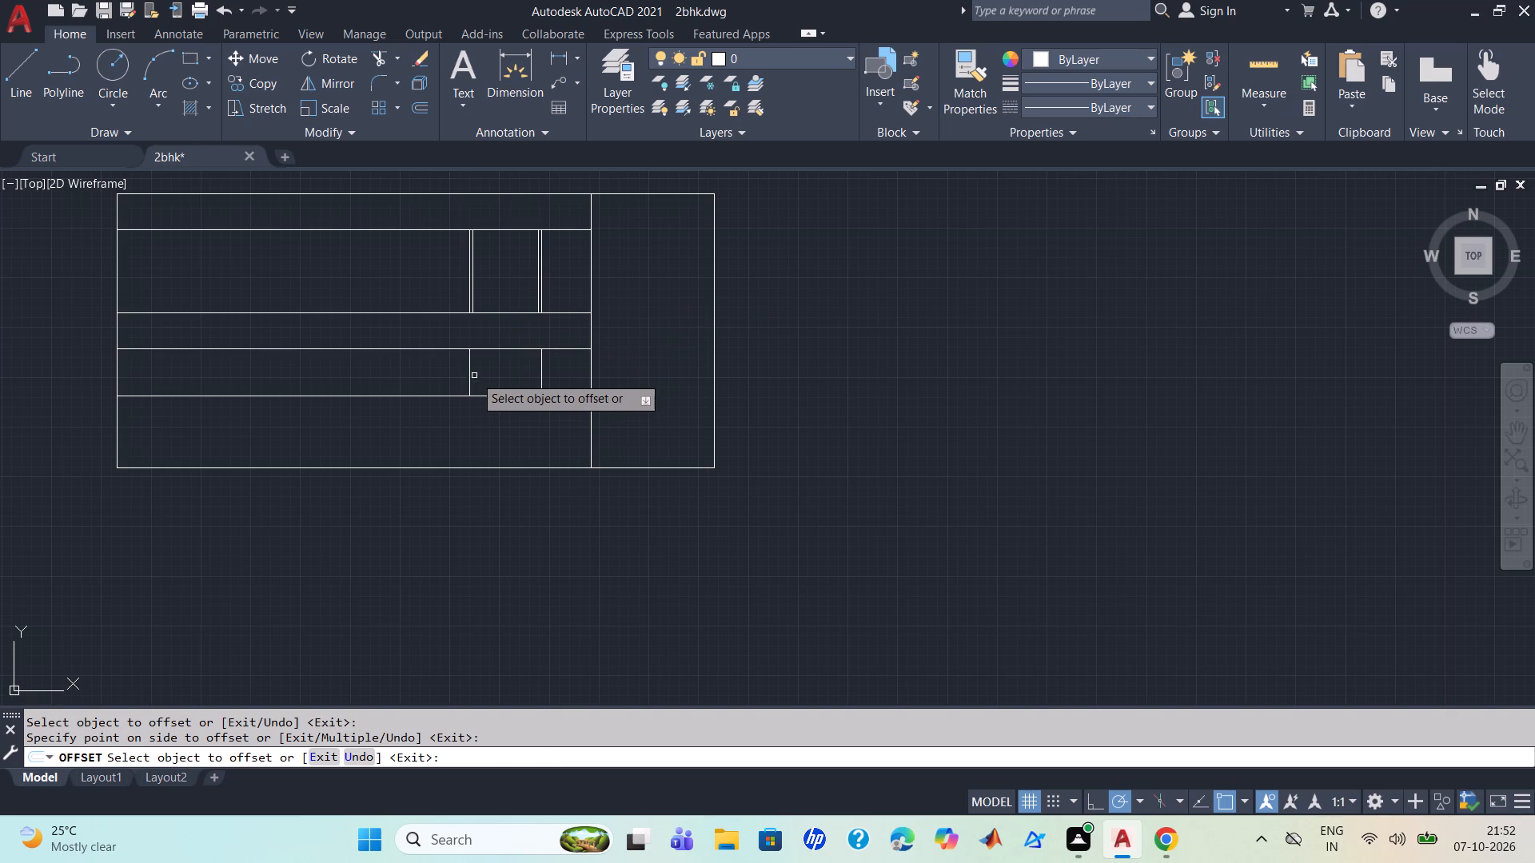
{"action": "left_click", "coordinate": [468, 385]}
{"action": "left_click", "coordinate": [482, 385]}
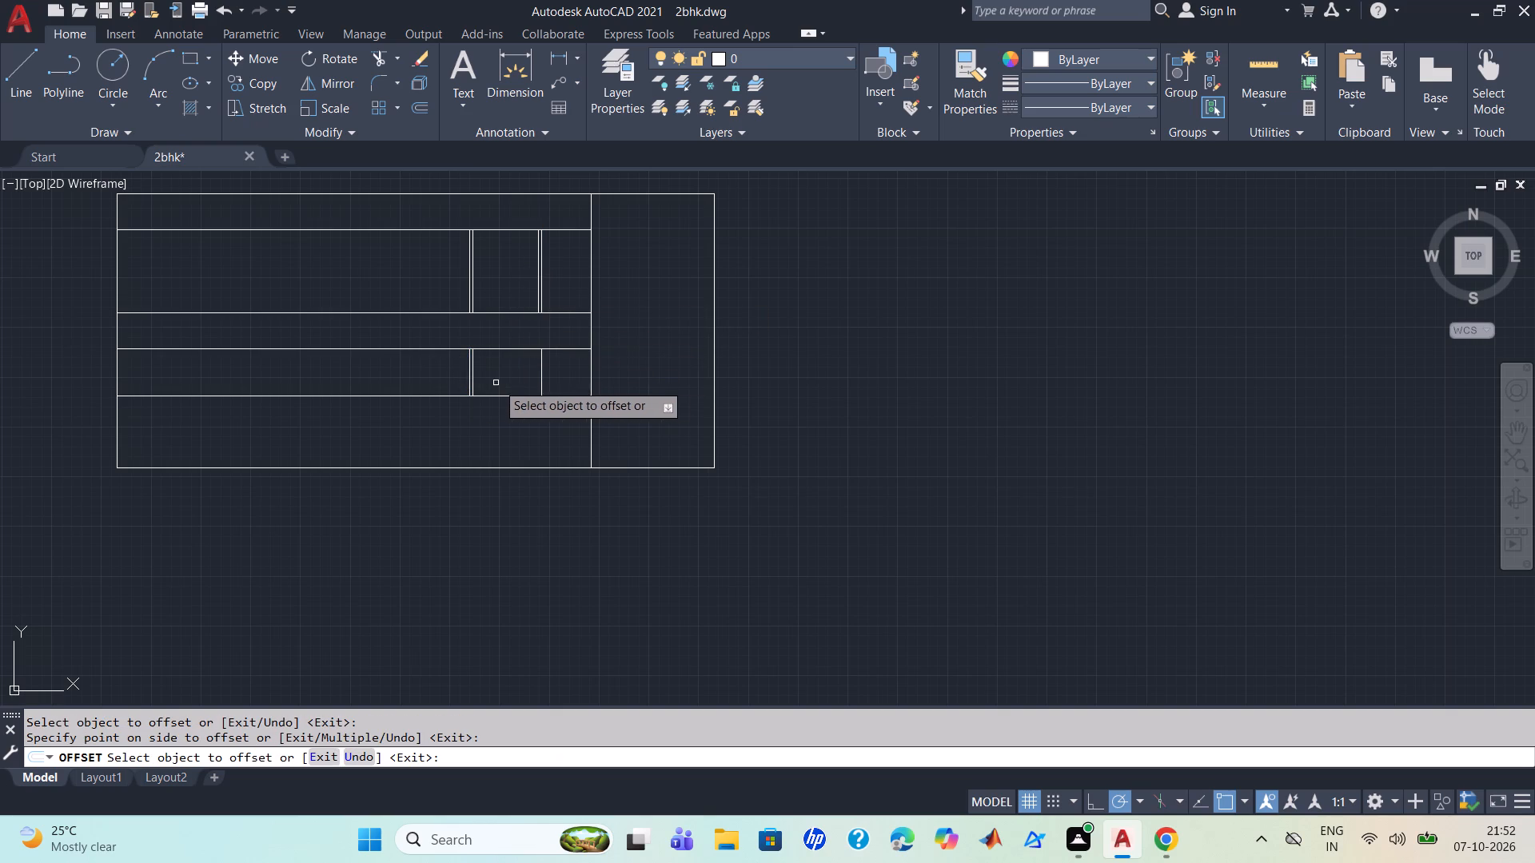
{"action": "left_click", "coordinate": [540, 383]}
{"action": "left_click", "coordinate": [524, 379]}
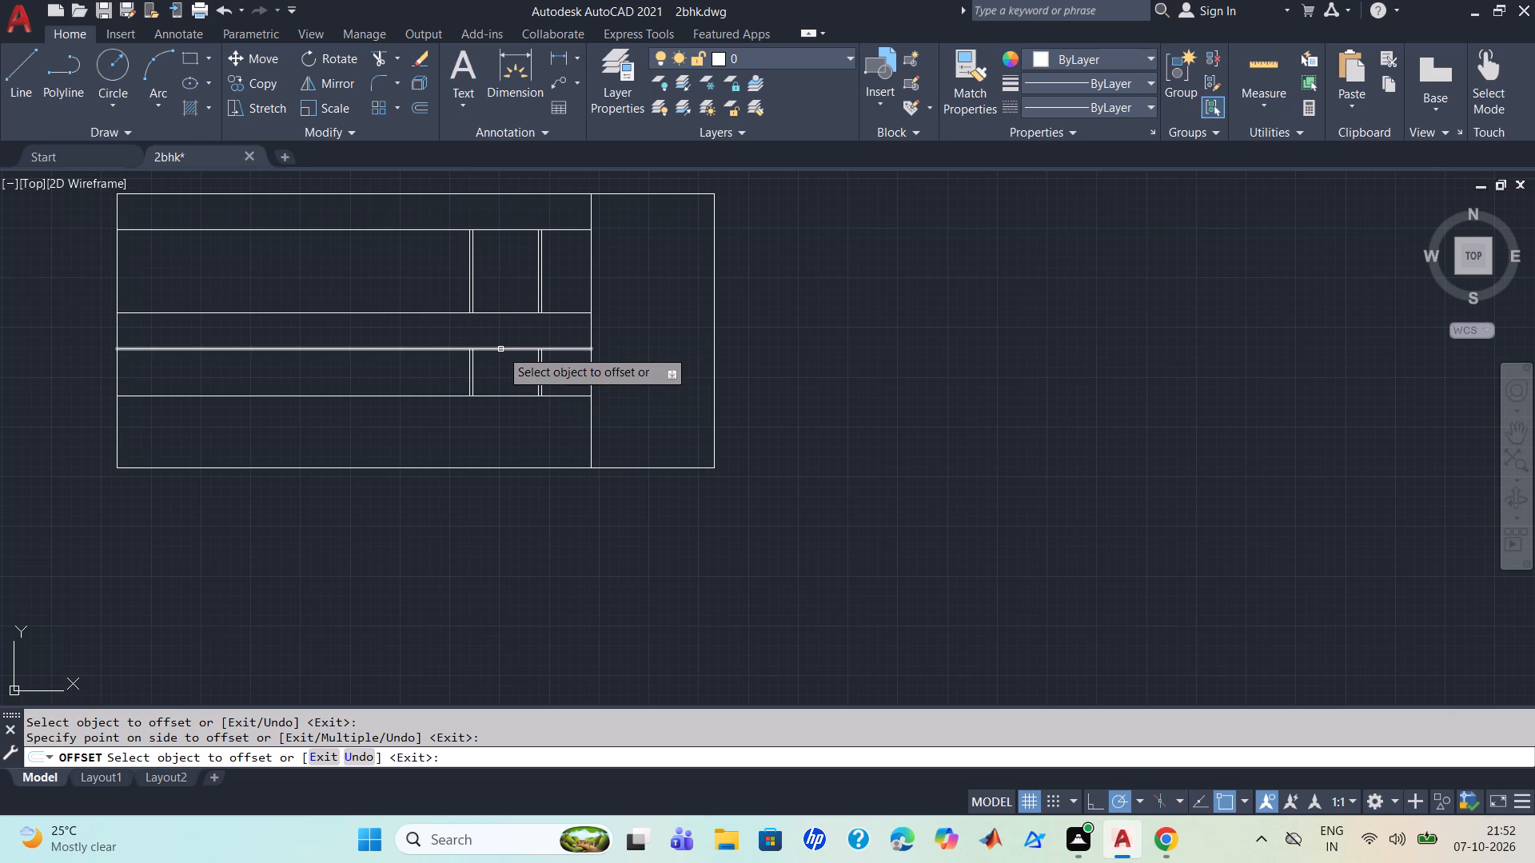
Offset the top horizontal line of the lower and upper storeys 3" downward to form the door head lines.
{"action": "left_click", "coordinate": [500, 349]}
{"action": "left_click", "coordinate": [500, 360]}
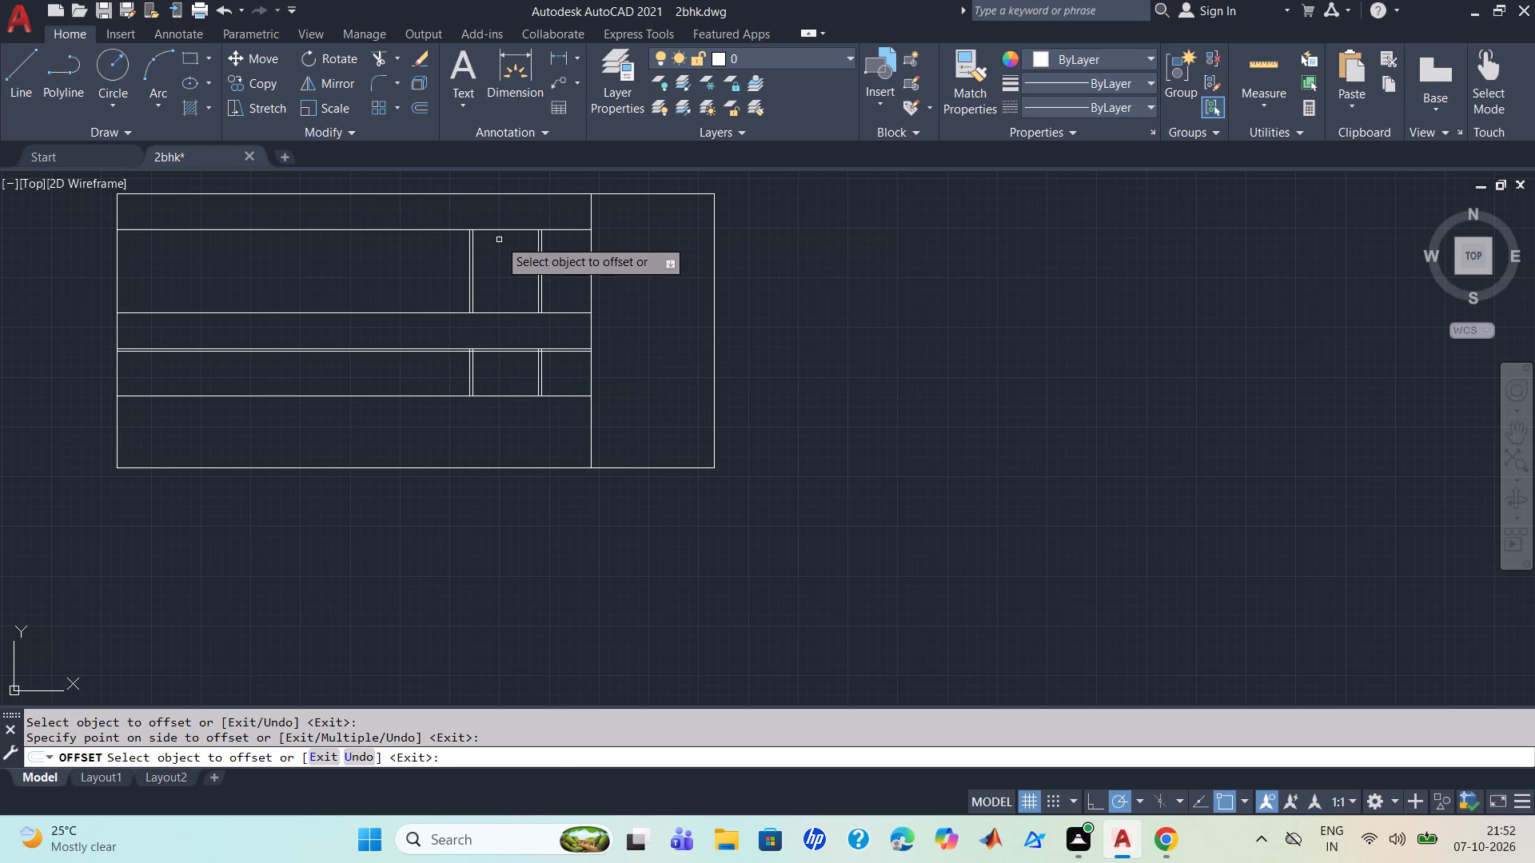
{"action": "left_click", "coordinate": [504, 230]}
{"action": "left_click", "coordinate": [504, 240]}
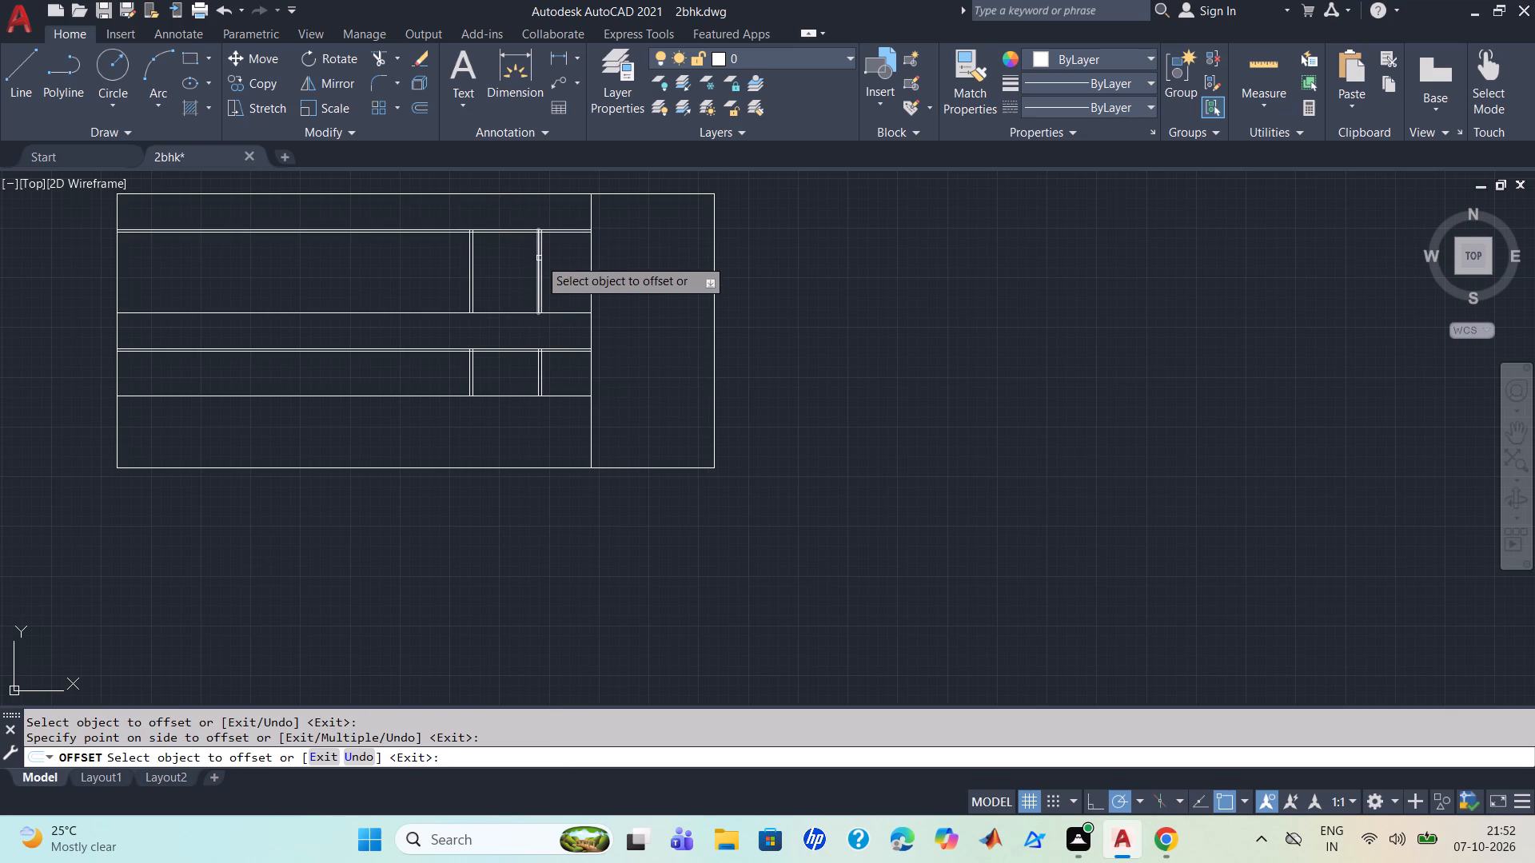
{"action": "key", "text": "Escape"}
Trim the lower opening's frame corners, removing inner jamb stubs and head line overlaps while keeping the outer jambs up to the storey line.
{"action": "type", "text": "tr"}
{"action": "key", "text": "Return"}
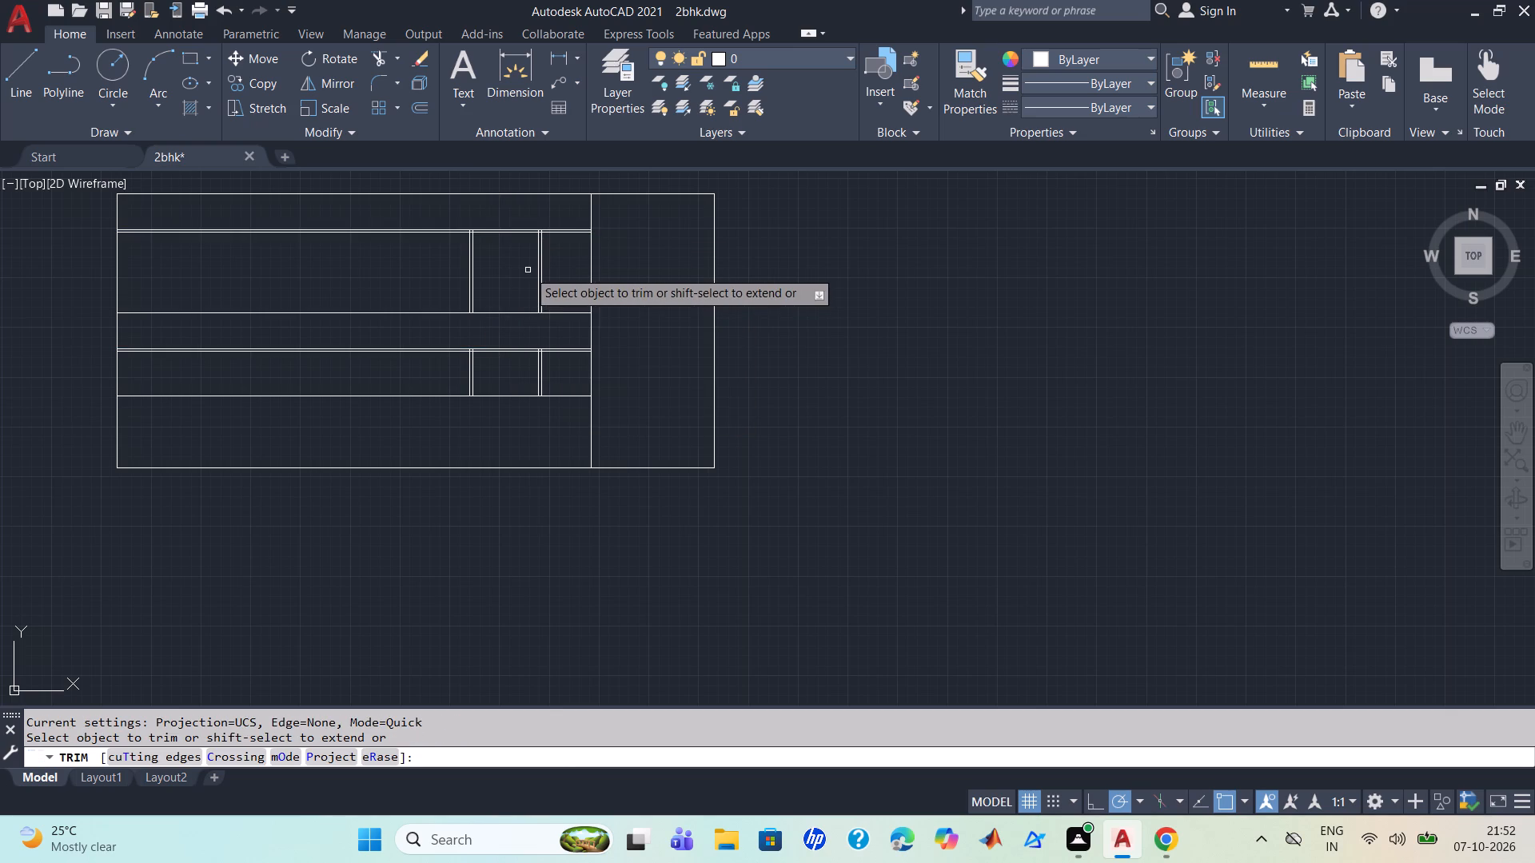
{"action": "scroll", "coordinate": [528, 270], "scroll_direction": "up", "scroll_amount": 2}
{"action": "scroll", "coordinate": [483, 478], "scroll_direction": "up", "scroll_amount": 1}
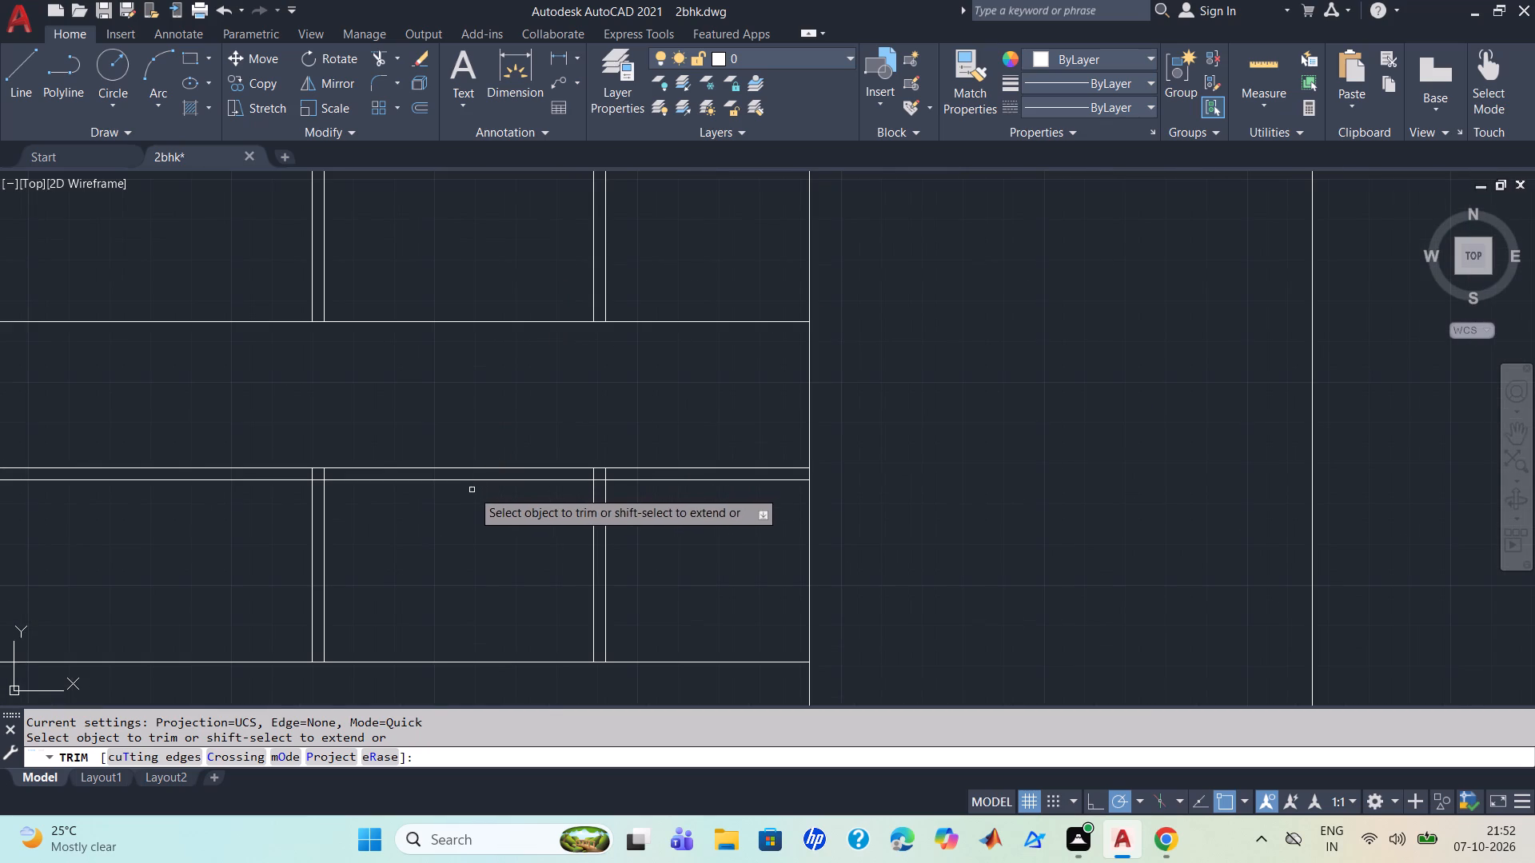
{"action": "scroll", "coordinate": [433, 501], "scroll_direction": "up", "scroll_amount": 1}
{"action": "middle_click_drag", "start_coordinate": [433, 523], "coordinate": [660, 565]}
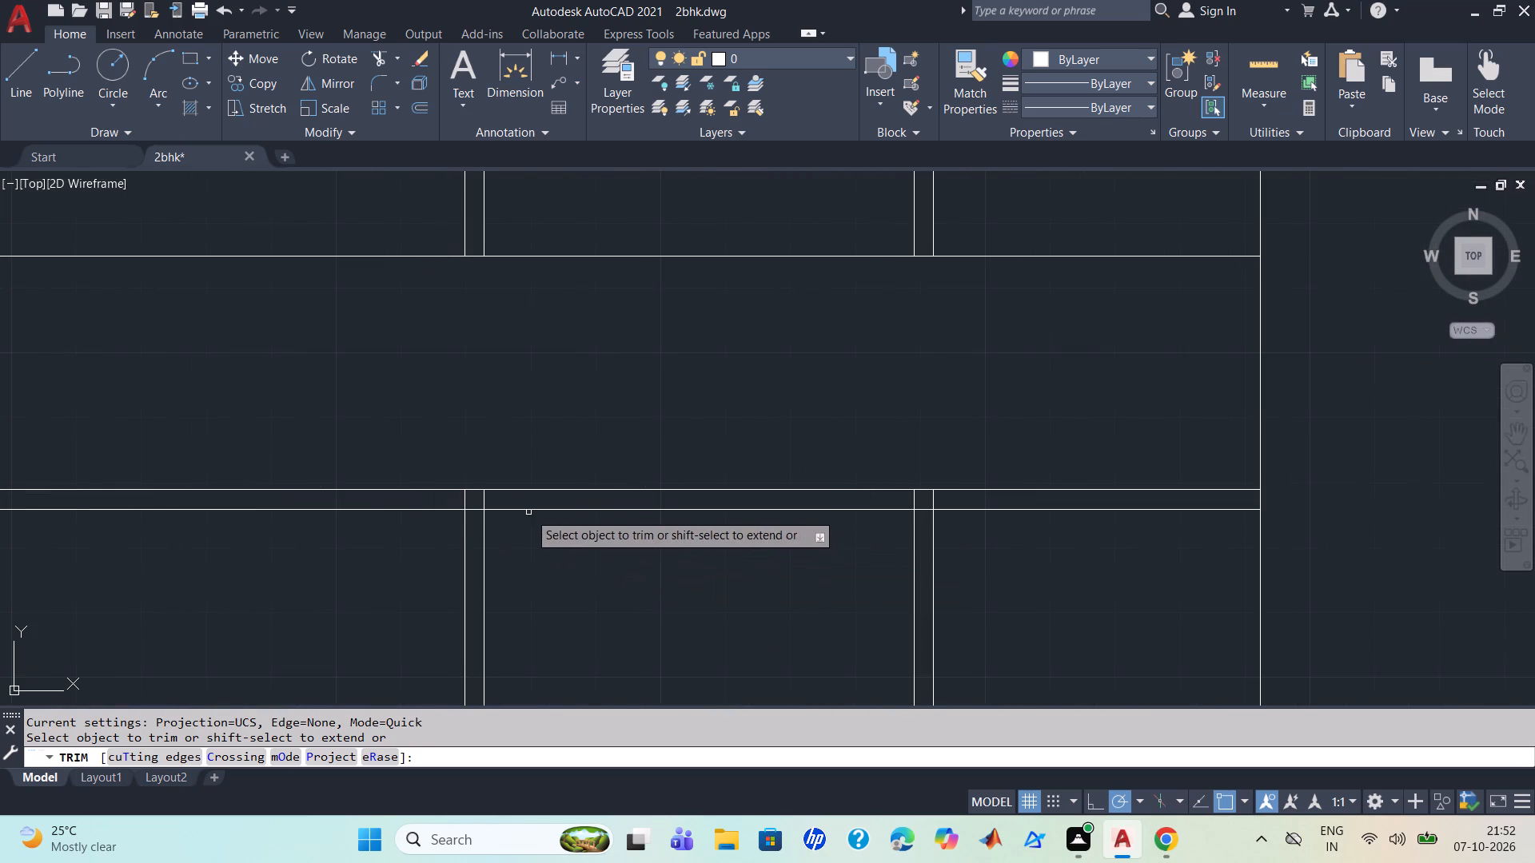
{"action": "left_click", "coordinate": [465, 500]}
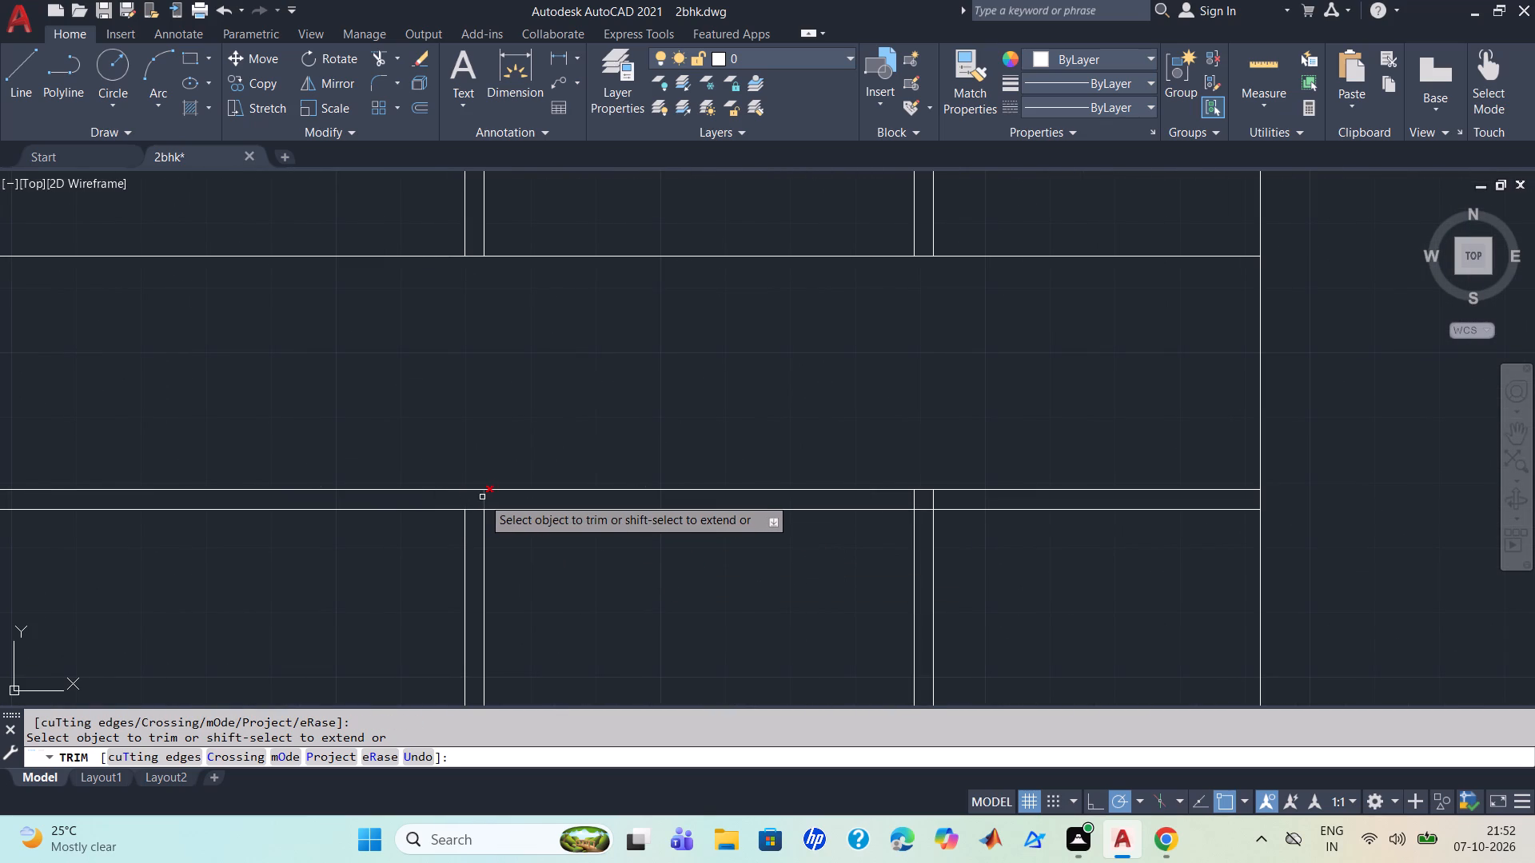
{"action": "left_click", "coordinate": [482, 497]}
{"action": "left_click", "coordinate": [477, 510]}
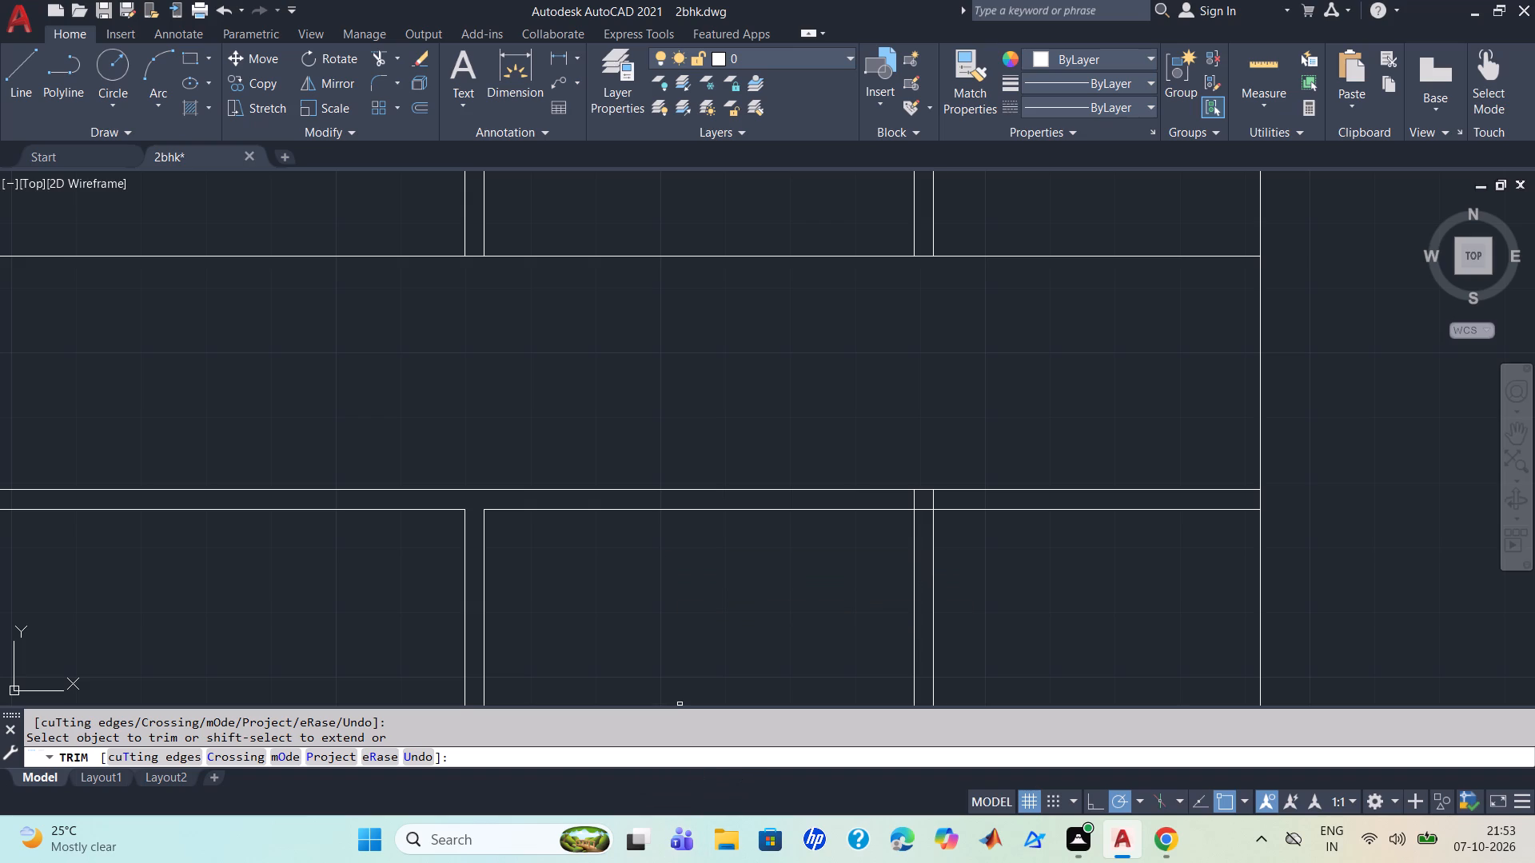
{"action": "left_click", "coordinate": [461, 632], "text": "shift"}
{"action": "scroll", "coordinate": [725, 610], "scroll_direction": "down", "scroll_amount": 1}
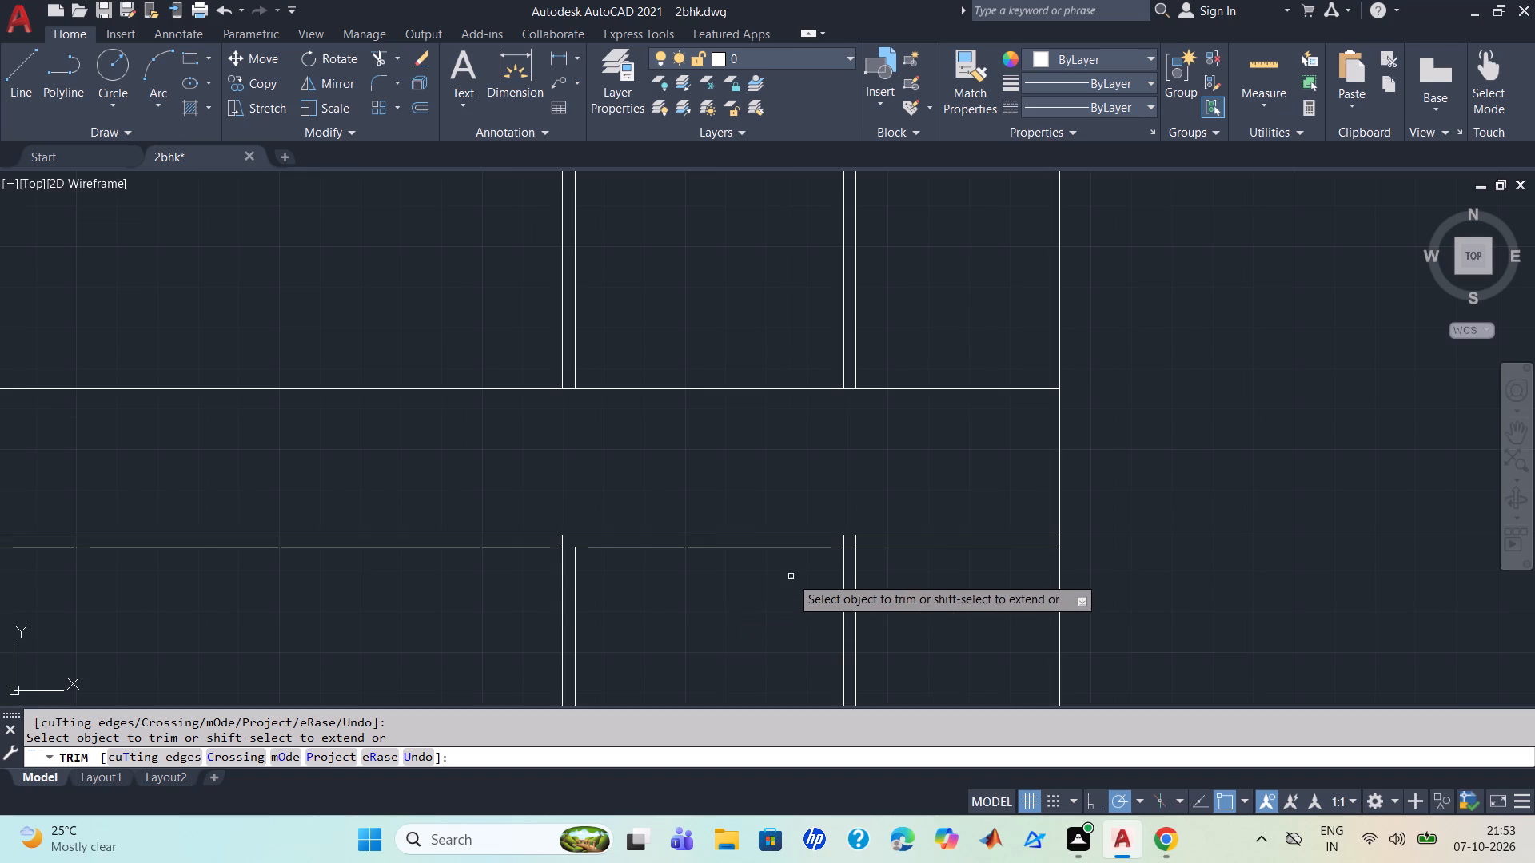
{"action": "scroll", "coordinate": [818, 551], "scroll_direction": "up", "scroll_amount": 2}
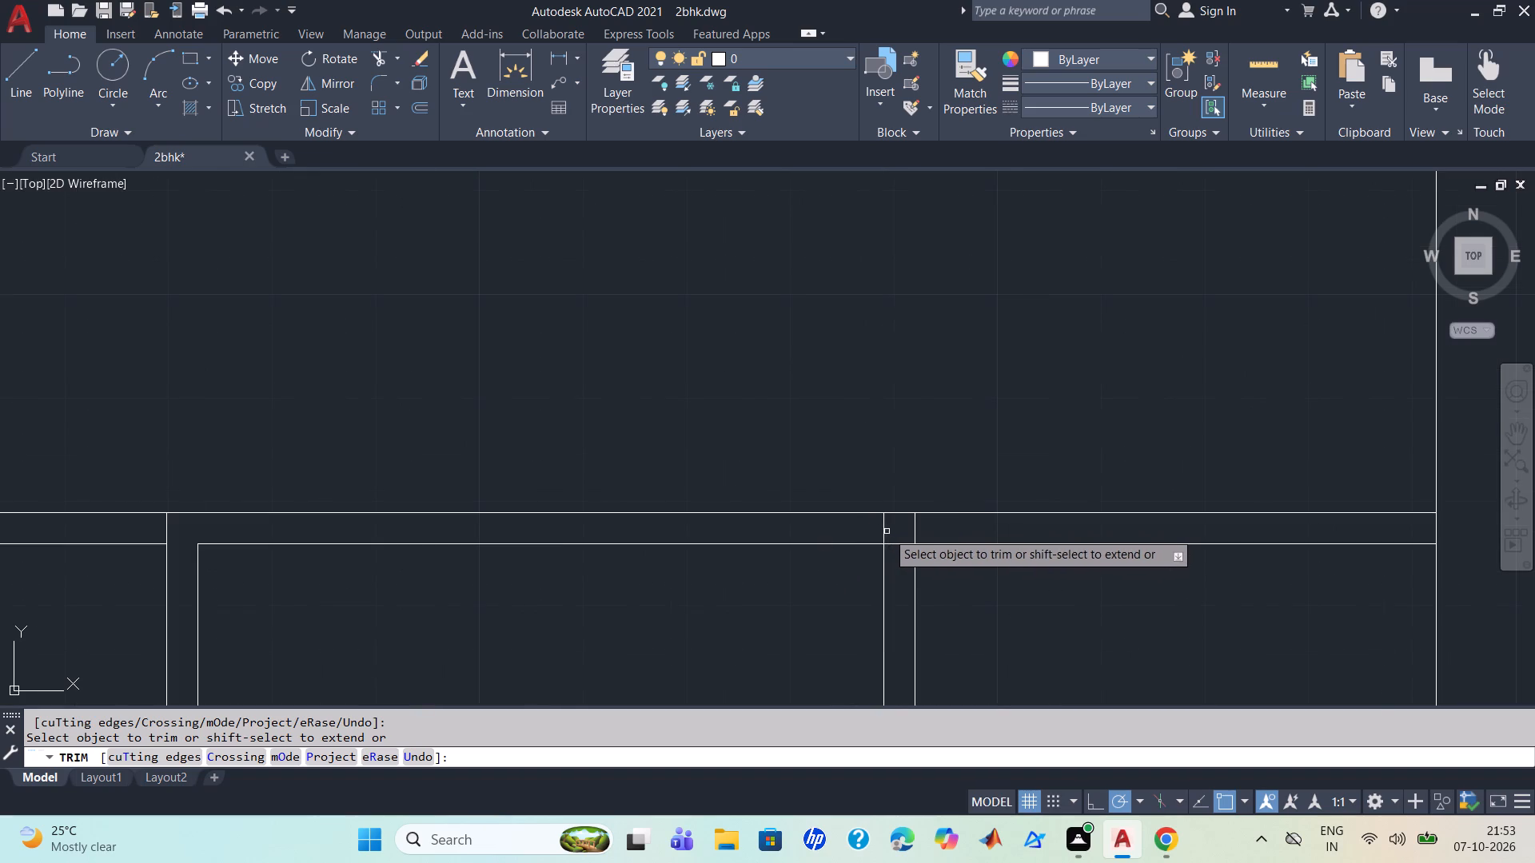
{"action": "left_click", "coordinate": [885, 532]}
{"action": "left_click", "coordinate": [898, 546]}
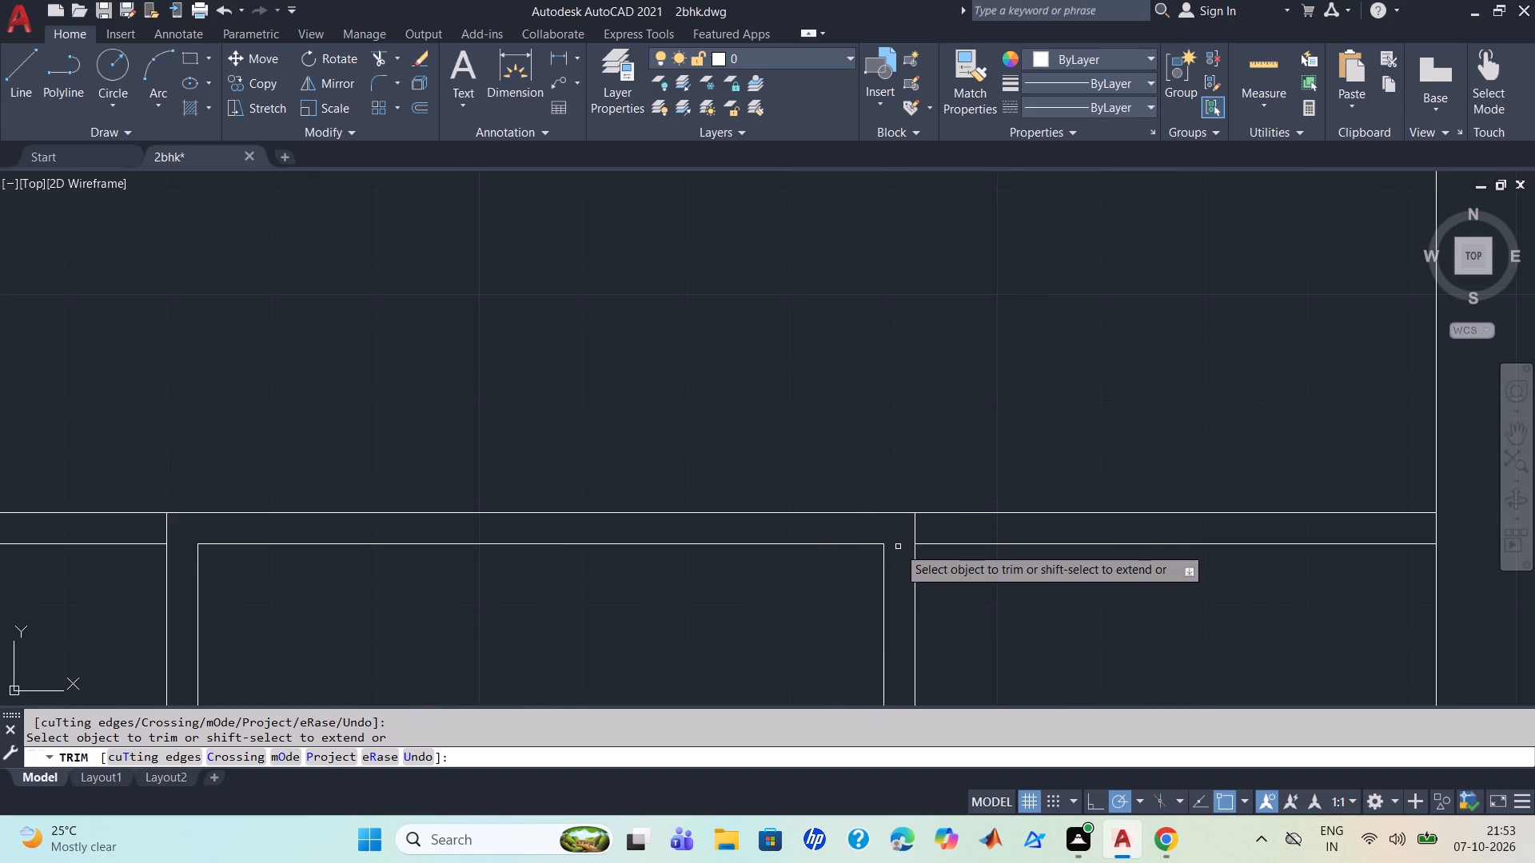
Trim the upper opening's frame corners, removing the inner jamb stubs and the head line overlaps between the jamb pairs.
{"action": "scroll", "coordinate": [898, 547], "scroll_direction": "down", "scroll_amount": 1}
{"action": "scroll", "coordinate": [756, 619], "scroll_direction": "down", "scroll_amount": 2}
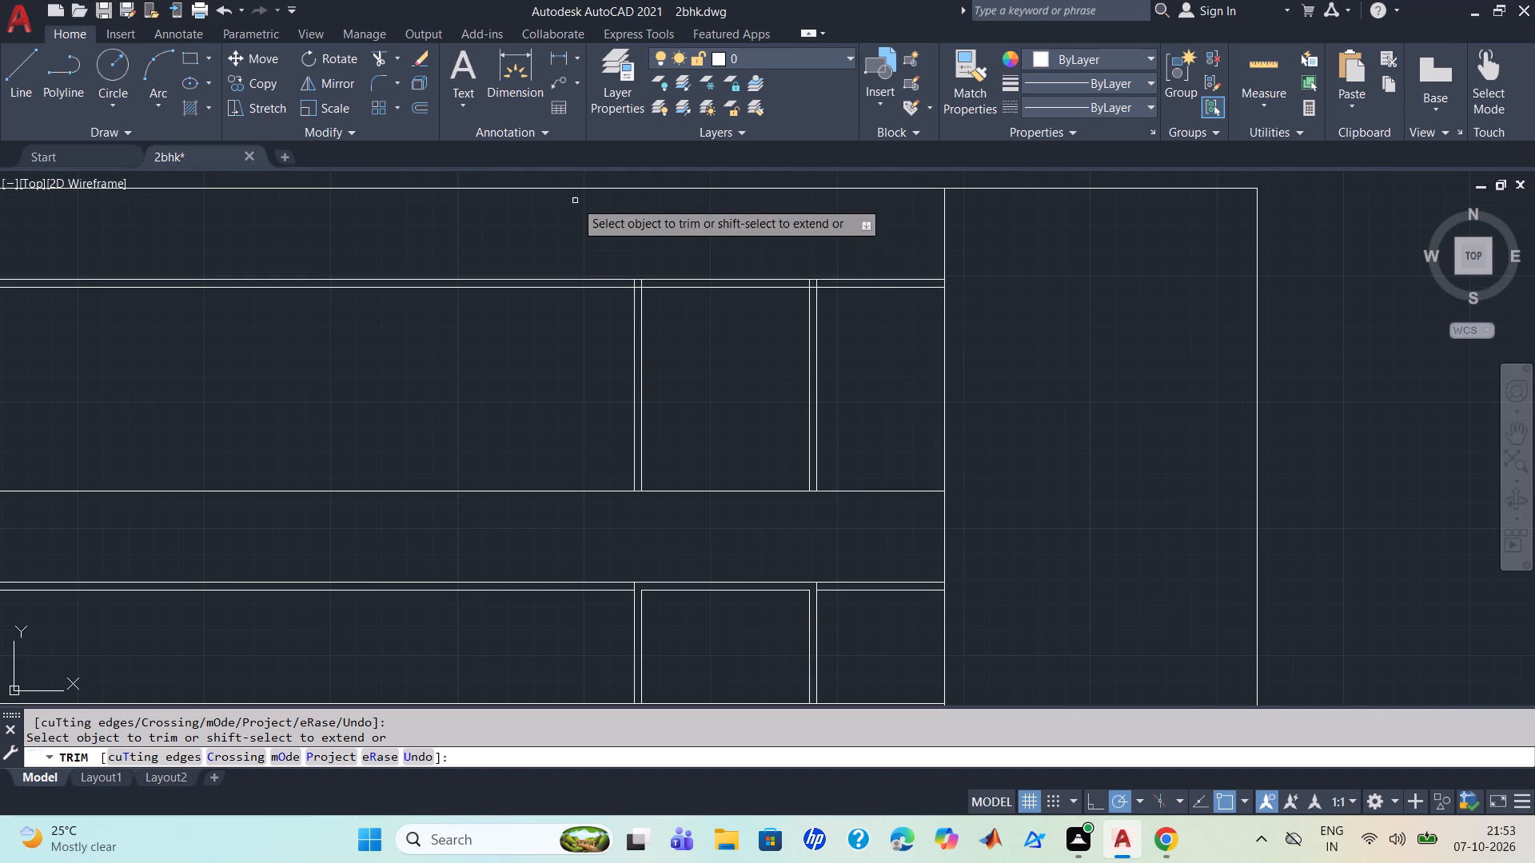
{"action": "scroll", "coordinate": [643, 249], "scroll_direction": "up", "scroll_amount": 3}
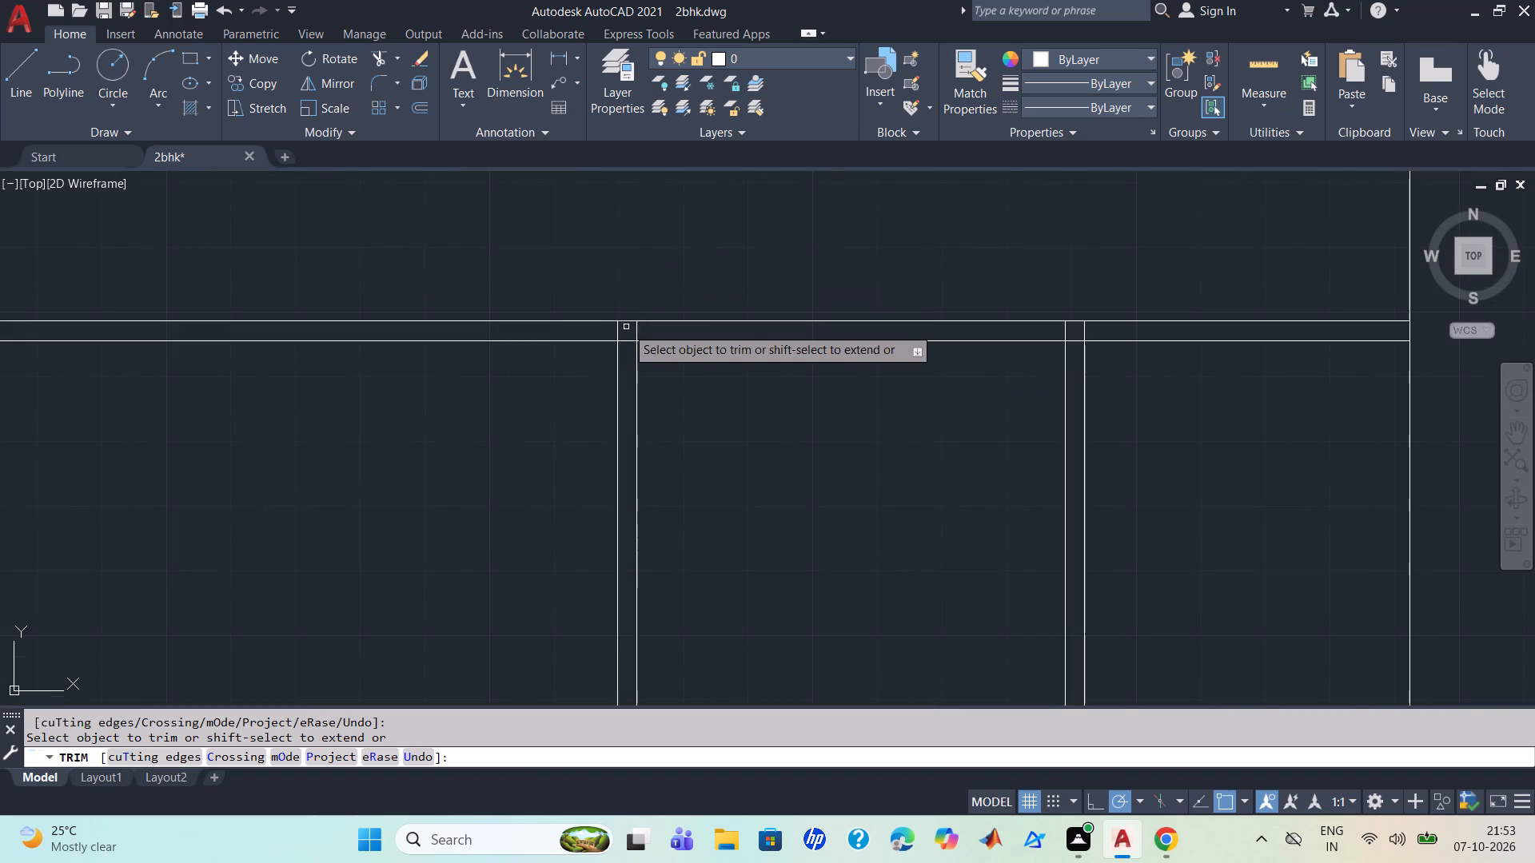
{"action": "left_click", "coordinate": [637, 330]}
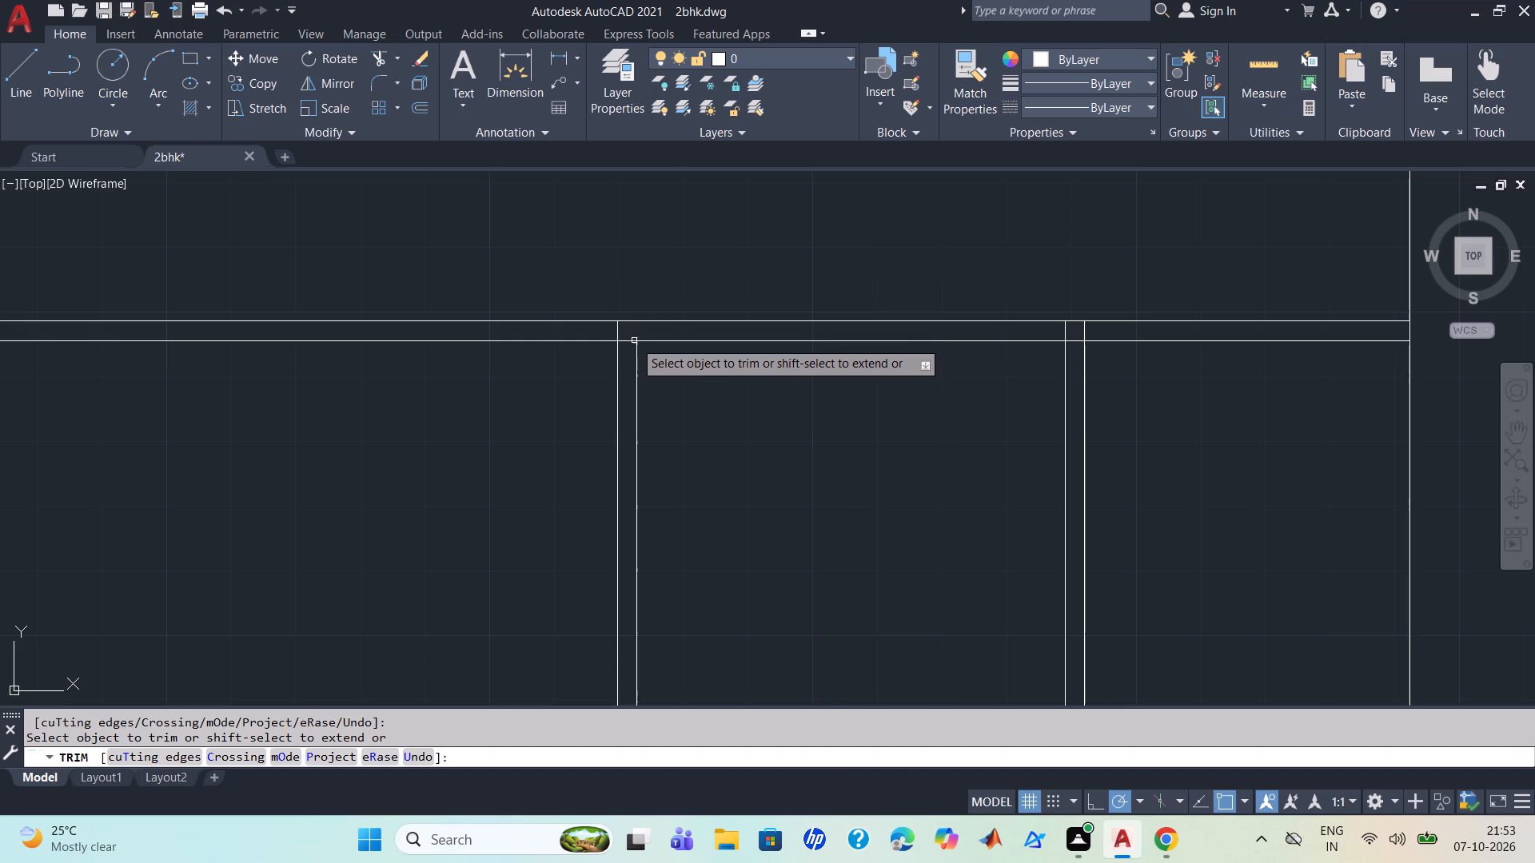
{"action": "left_click", "coordinate": [634, 343]}
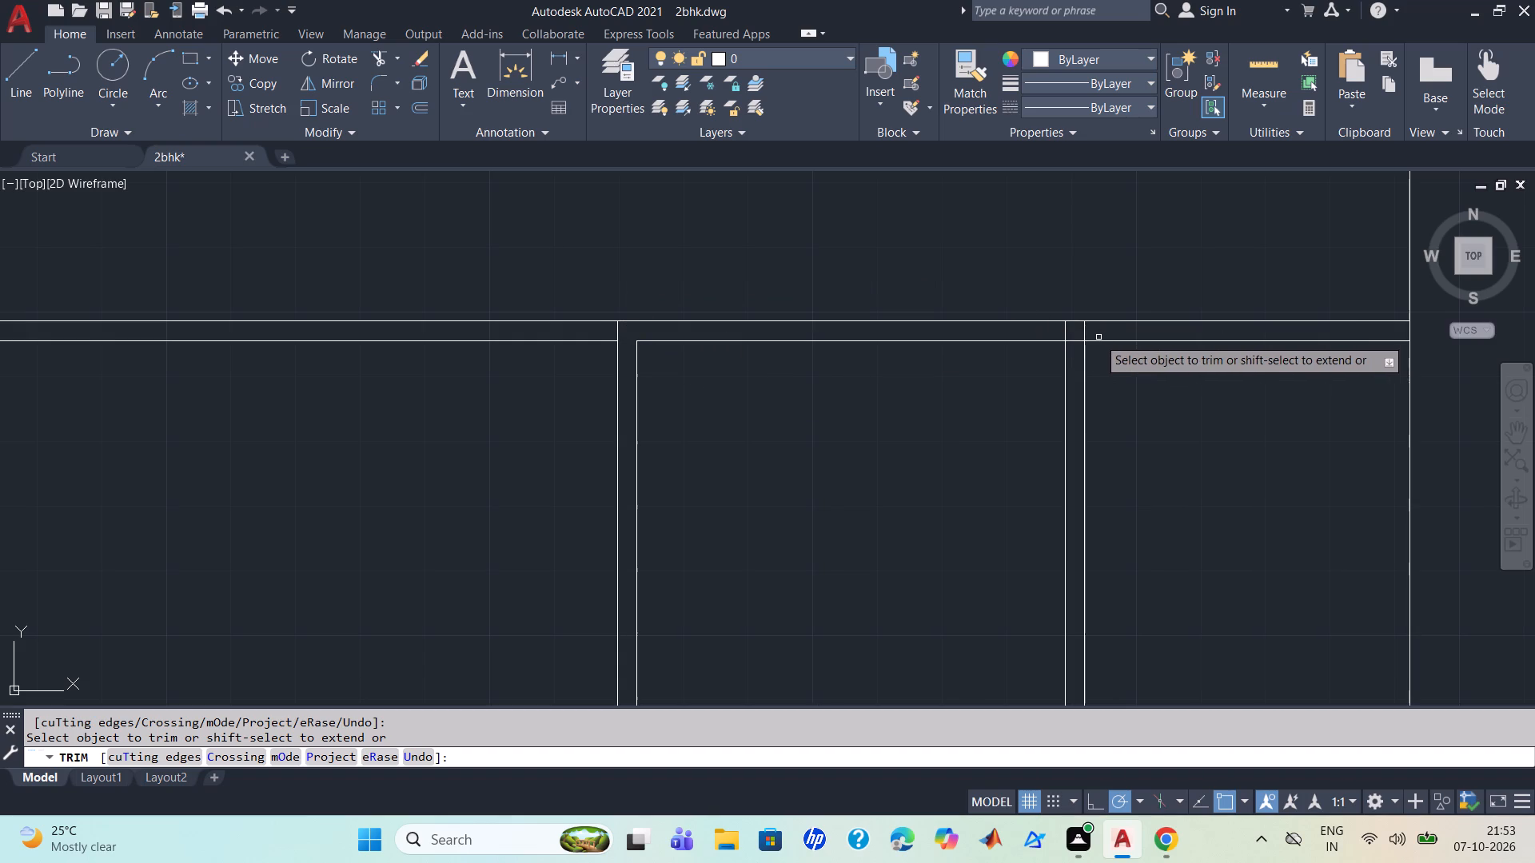
{"action": "left_click", "coordinate": [1078, 340]}
{"action": "left_click", "coordinate": [1066, 334]}
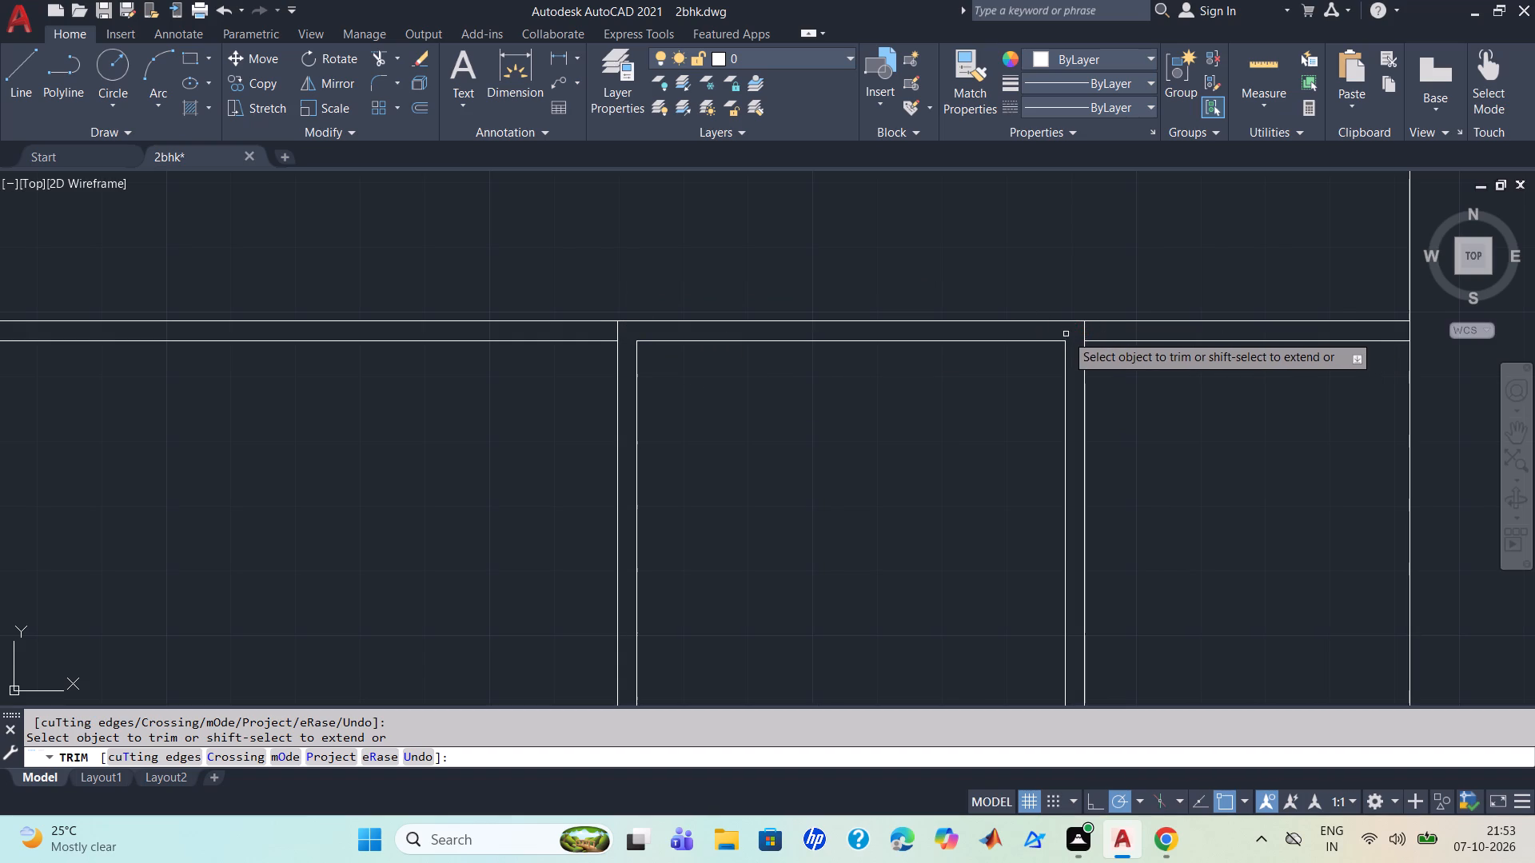
{"action": "scroll", "coordinate": [1066, 334], "scroll_direction": "down", "scroll_amount": 2}
{"action": "middle_click_drag", "start_coordinate": [1019, 487], "coordinate": [972, 355]}
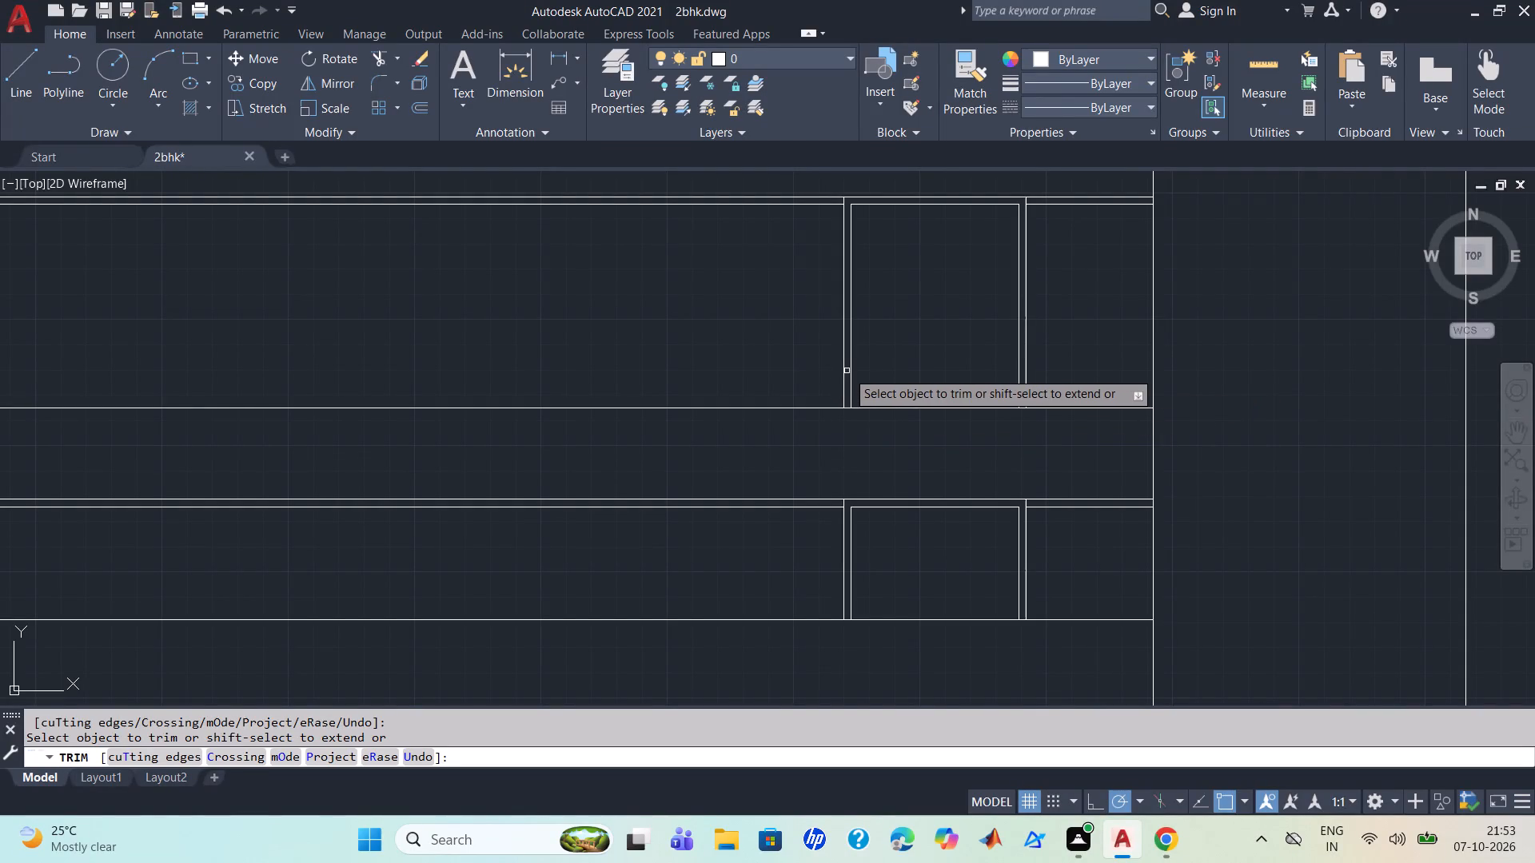
{"action": "key", "text": "Escape"}
Offset the upper opening's inner jambs and head line another 3" inward for a second frame line.
{"action": "key", "text": "o"}
{"action": "key", "text": "Return"}
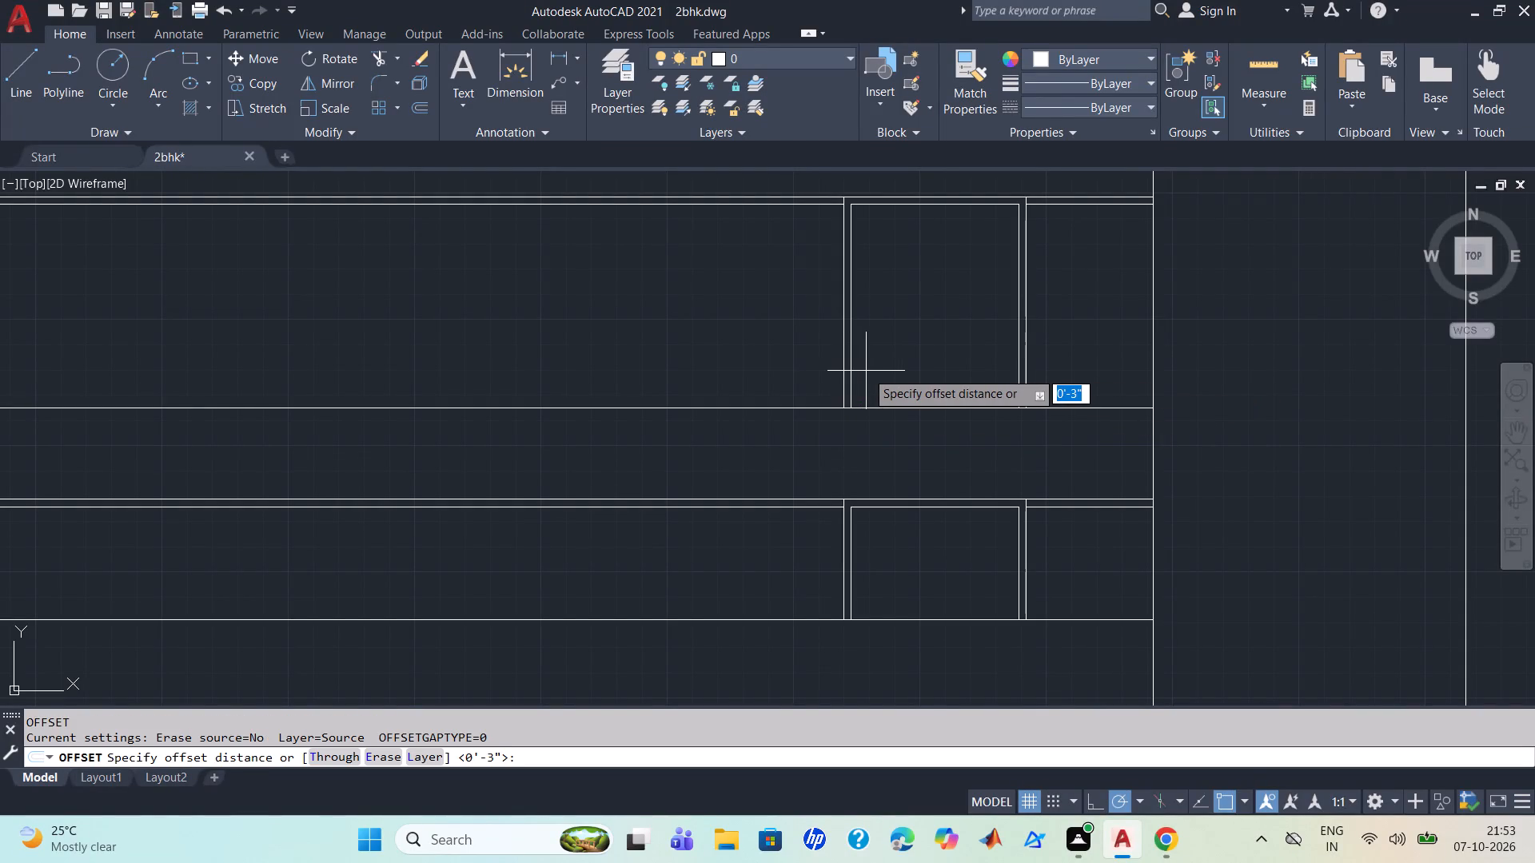
{"action": "key", "text": "3"}
{"action": "key", "text": "Return"}
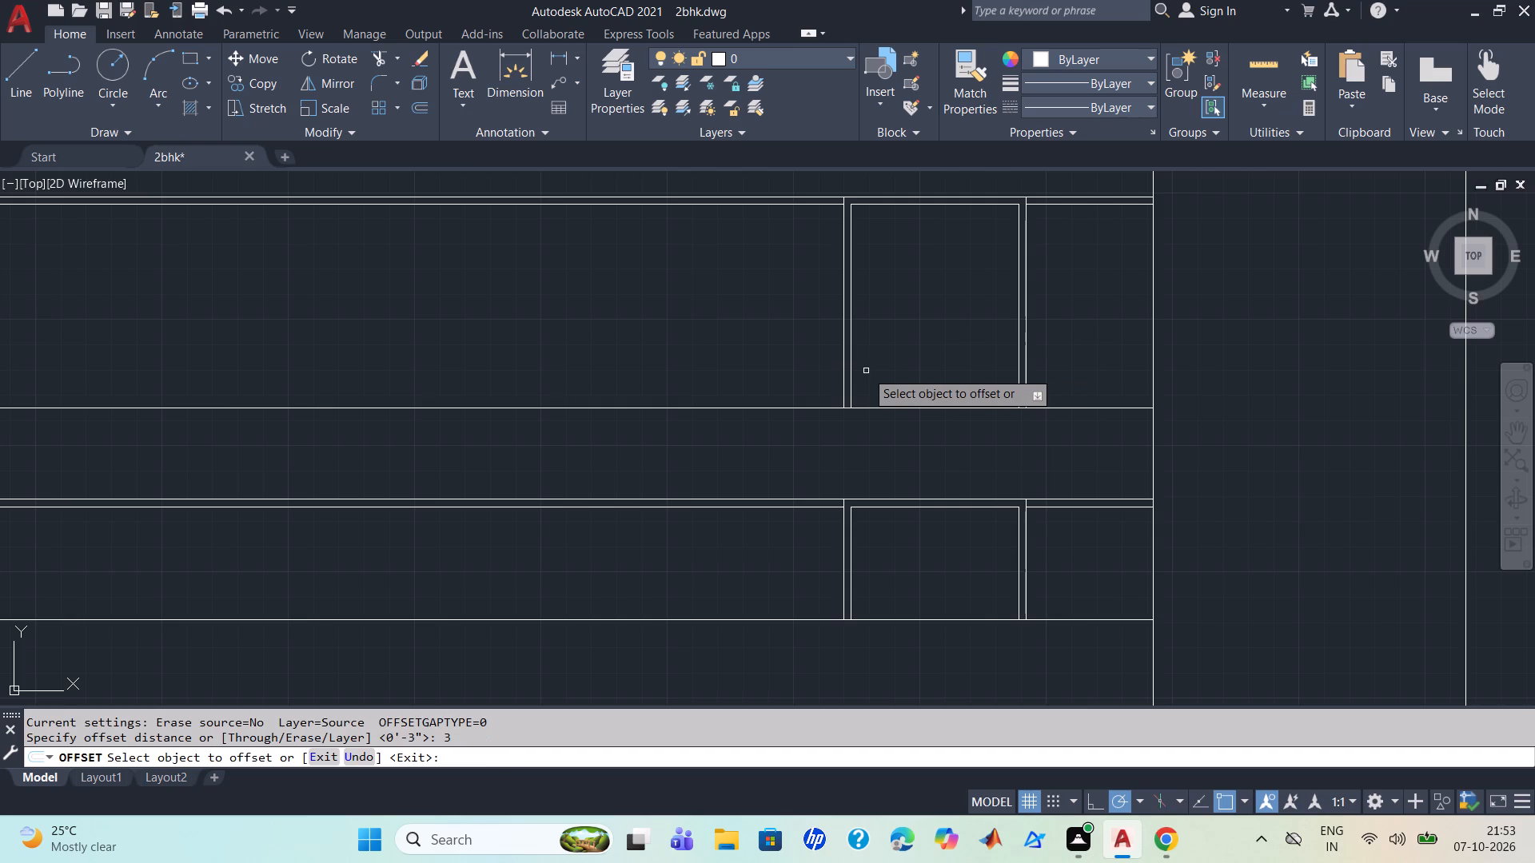
{"action": "left_click", "coordinate": [852, 372]}
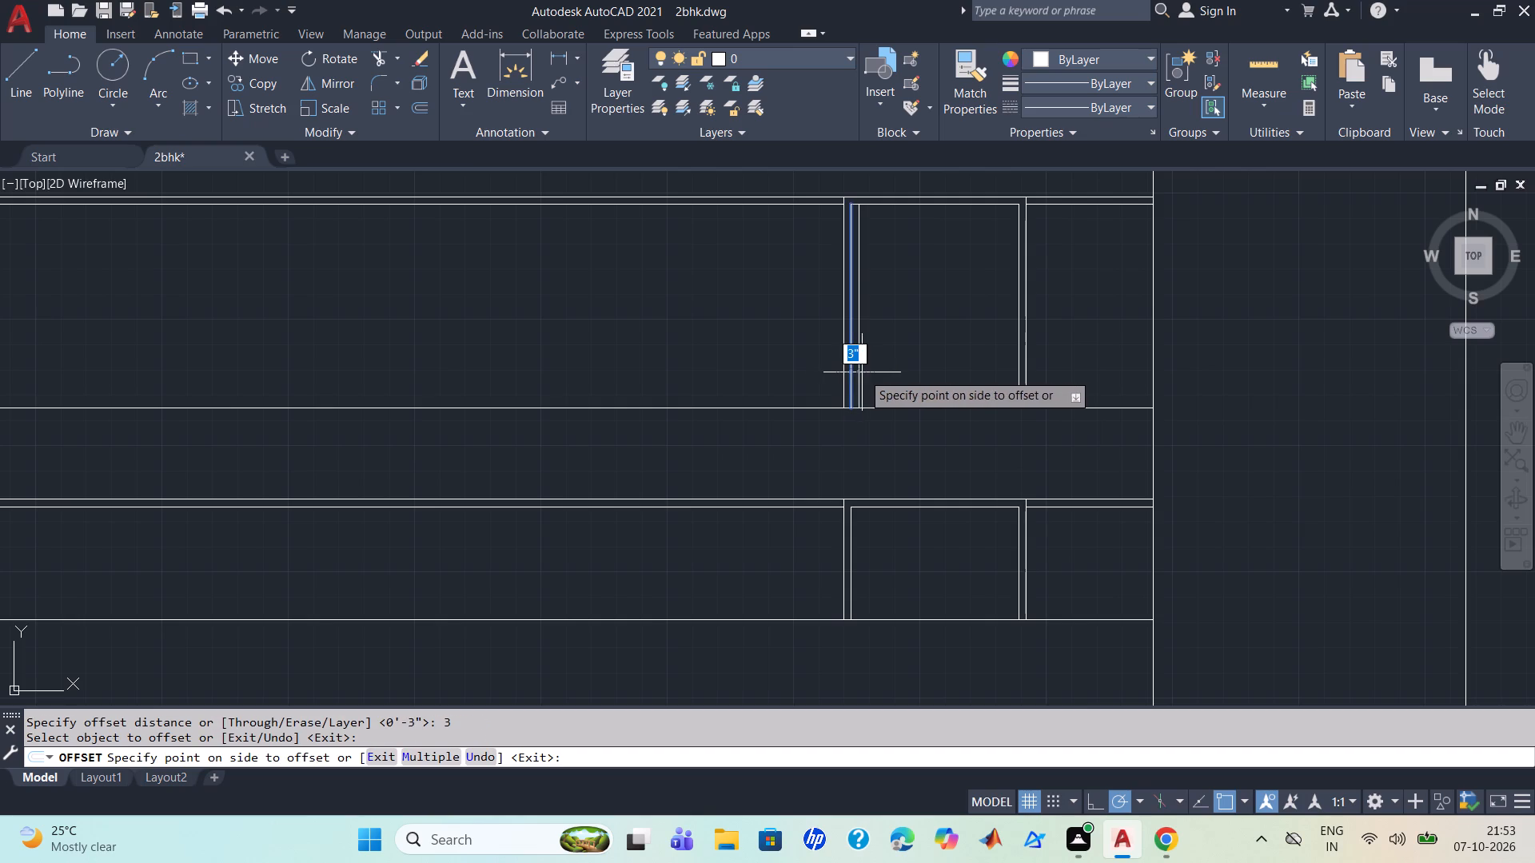
{"action": "left_click", "coordinate": [863, 372]}
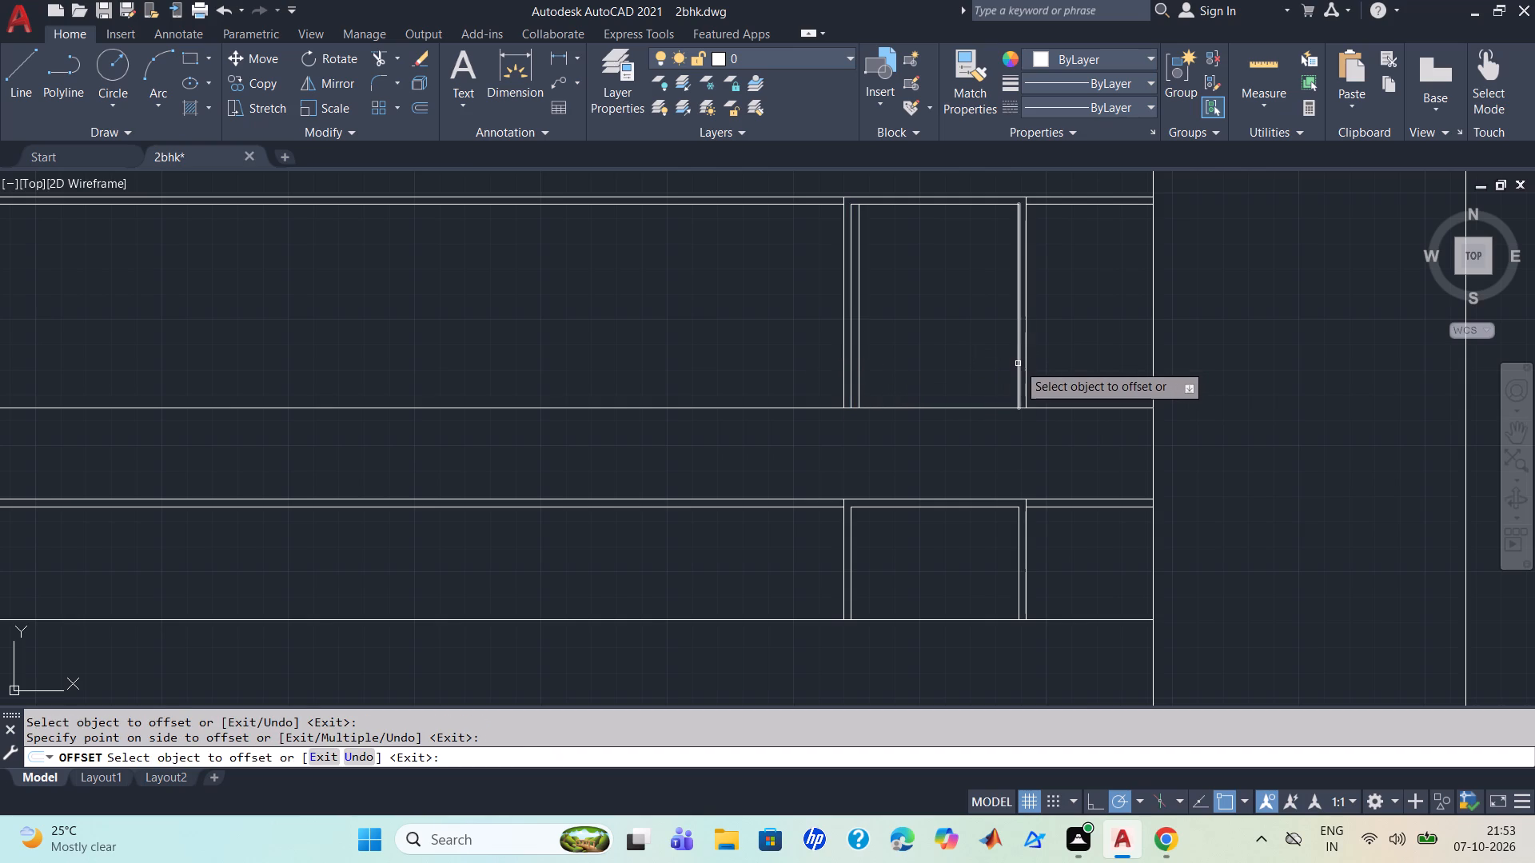
{"action": "left_click", "coordinate": [1018, 364]}
{"action": "left_click", "coordinate": [1007, 368]}
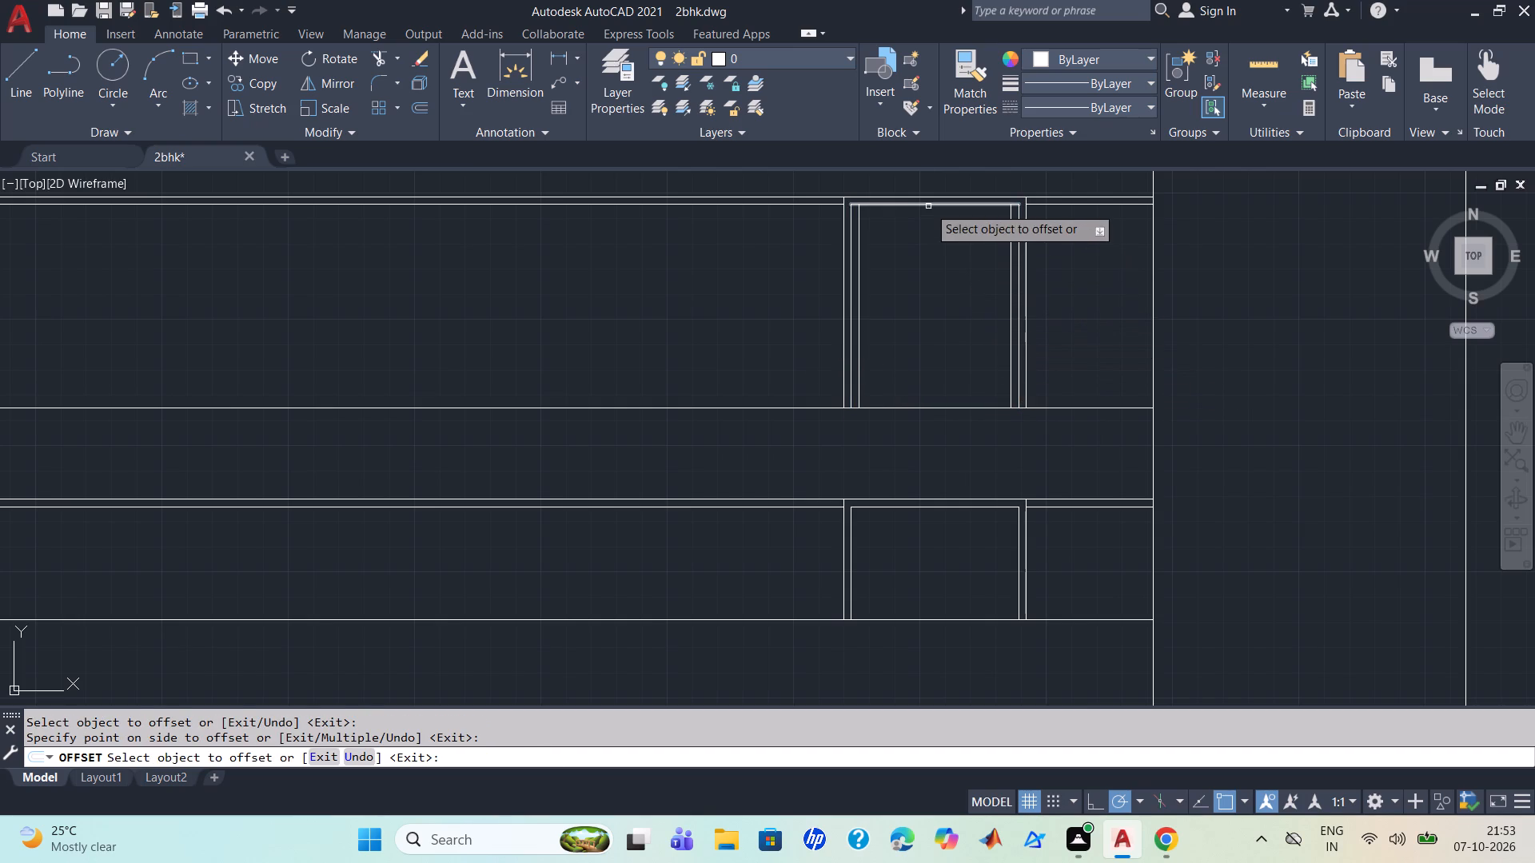
{"action": "left_click", "coordinate": [928, 206]}
{"action": "left_click", "coordinate": [946, 233]}
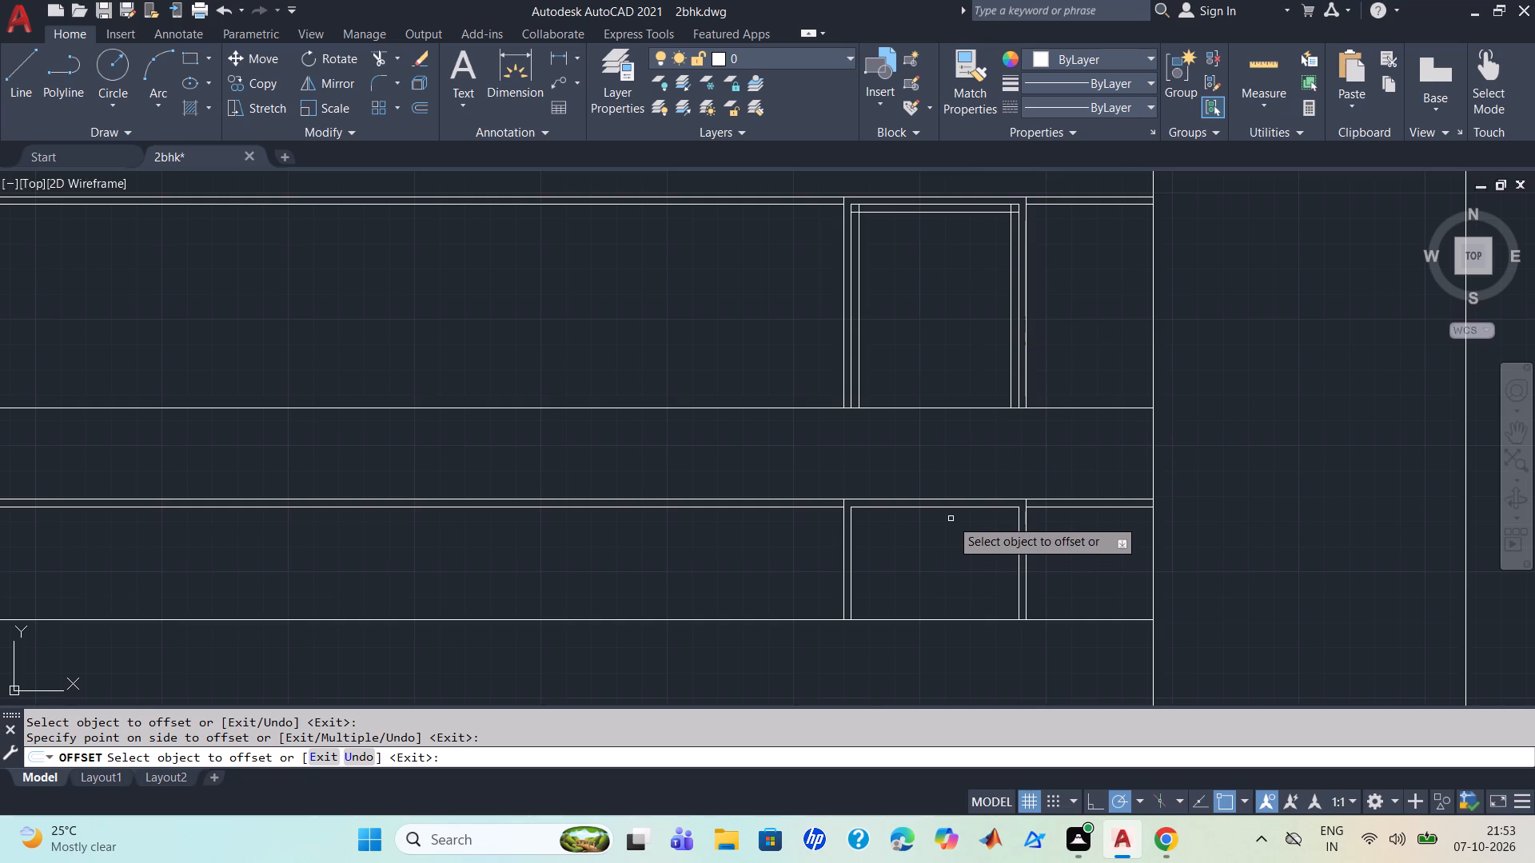
Offset the lower opening's head line and left inner jamb 3" inward for a second frame line.
{"action": "left_click", "coordinate": [950, 509]}
{"action": "left_click", "coordinate": [949, 522]}
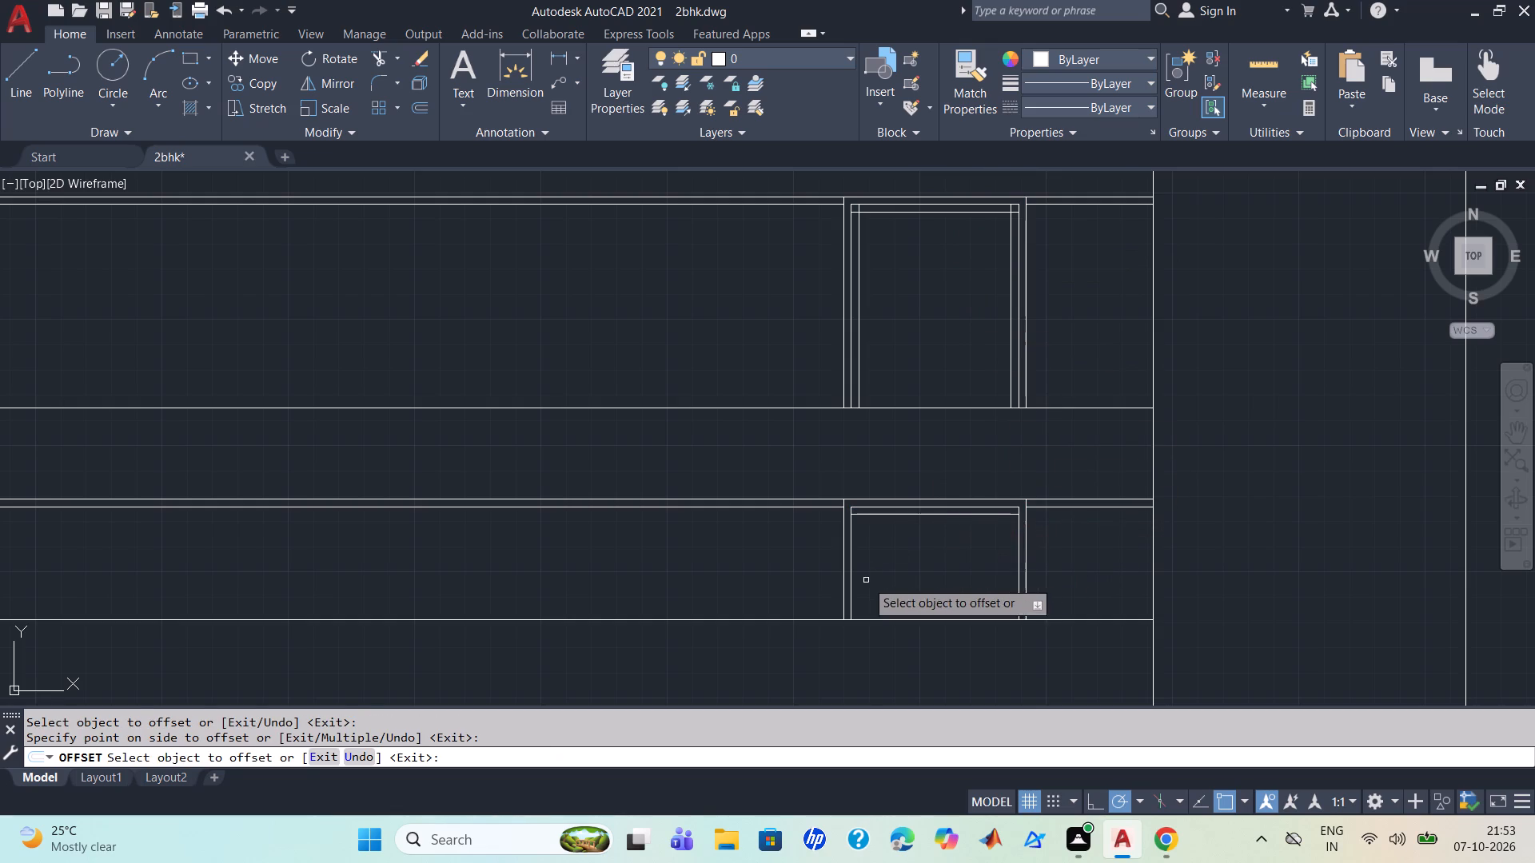
{"action": "left_click", "coordinate": [851, 590]}
{"action": "left_click", "coordinate": [864, 590]}
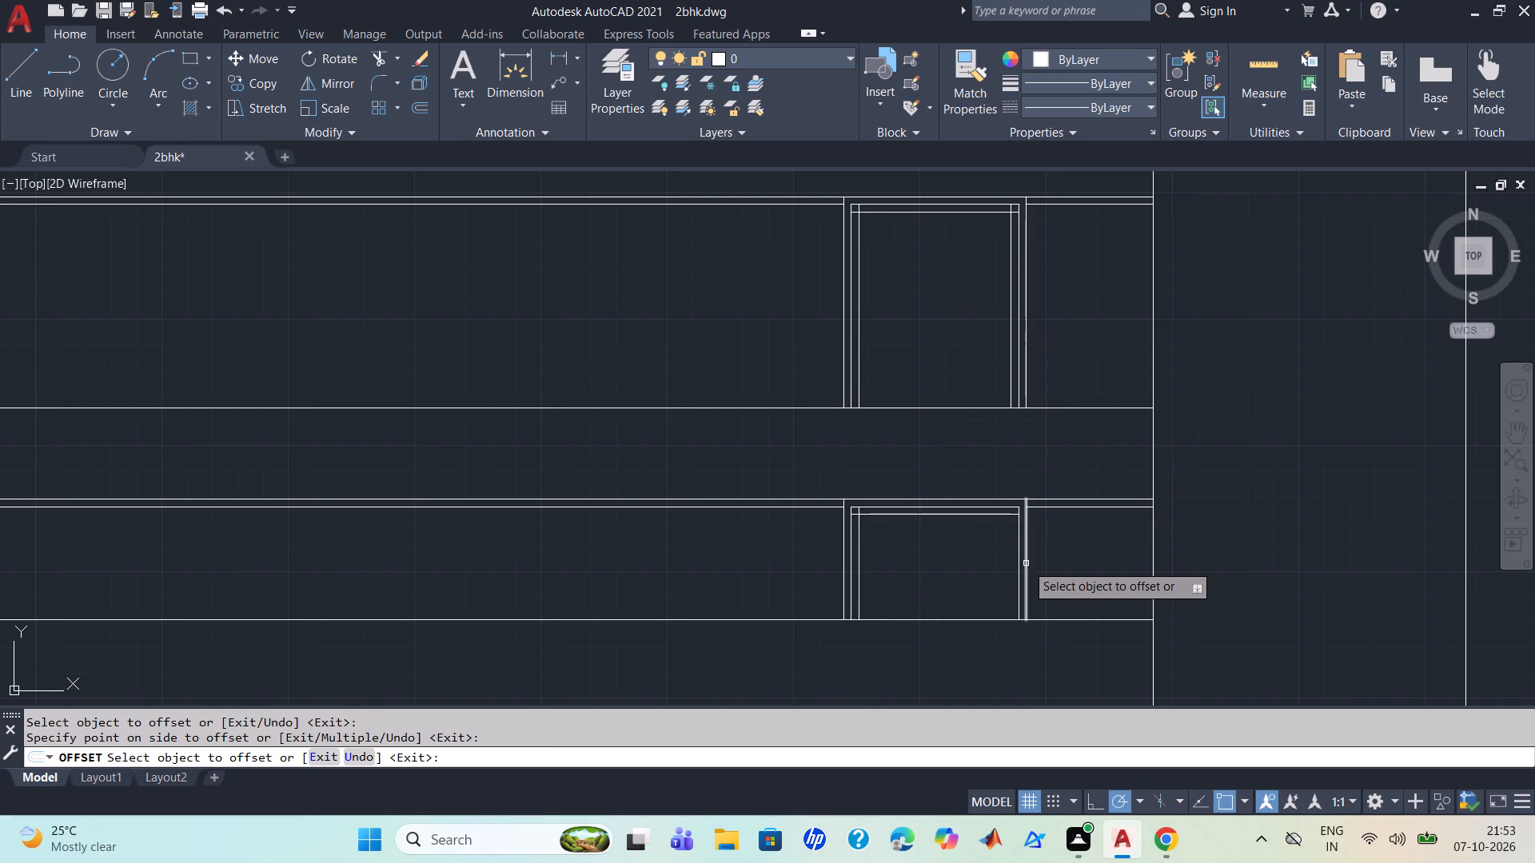
{"action": "left_click", "coordinate": [1020, 579]}
{"action": "left_click", "coordinate": [1014, 580]}
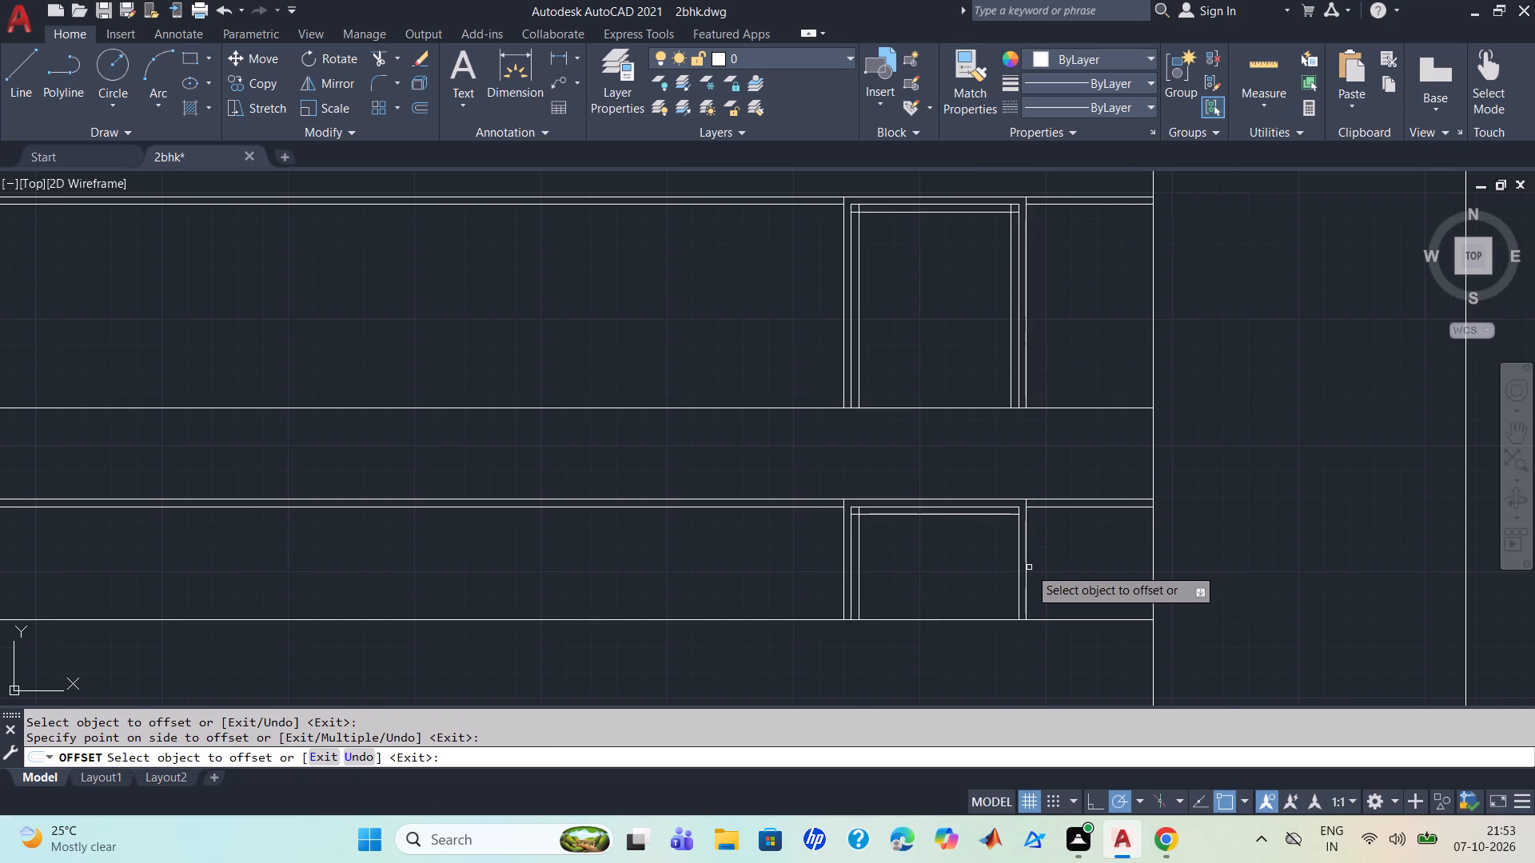
{"action": "scroll", "coordinate": [1029, 567], "scroll_direction": "up", "scroll_amount": 1}
{"action": "key", "text": "Escape"}
Trim the lower opening's top-left inner frame corner, removing the head line overlap and the stub of the new jamb.
{"action": "type", "text": "tr"}
{"action": "key", "text": "Return"}
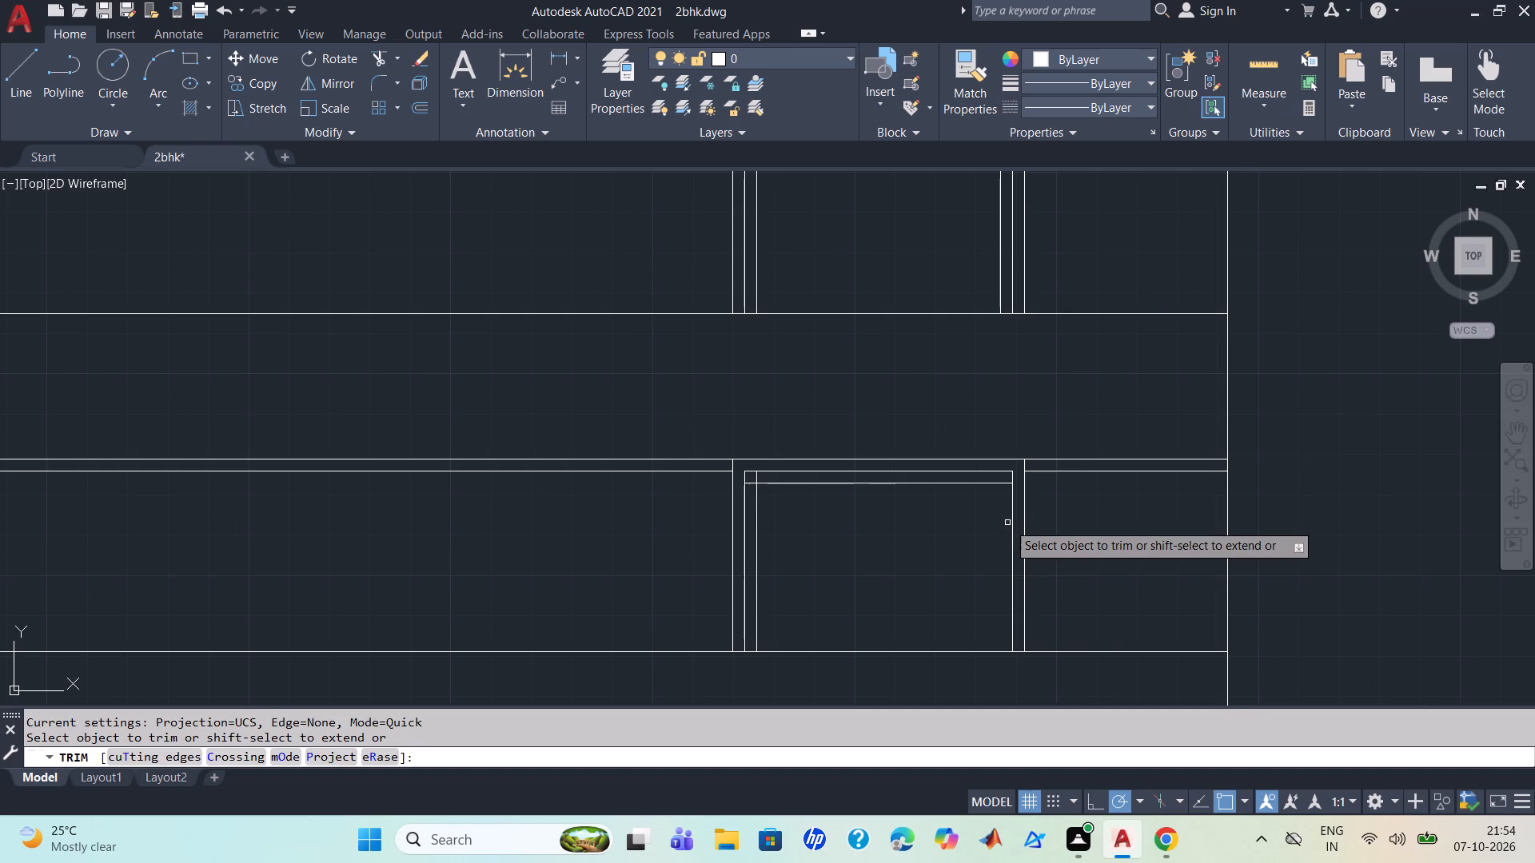
{"action": "scroll", "coordinate": [775, 496], "scroll_direction": "up", "scroll_amount": 2}
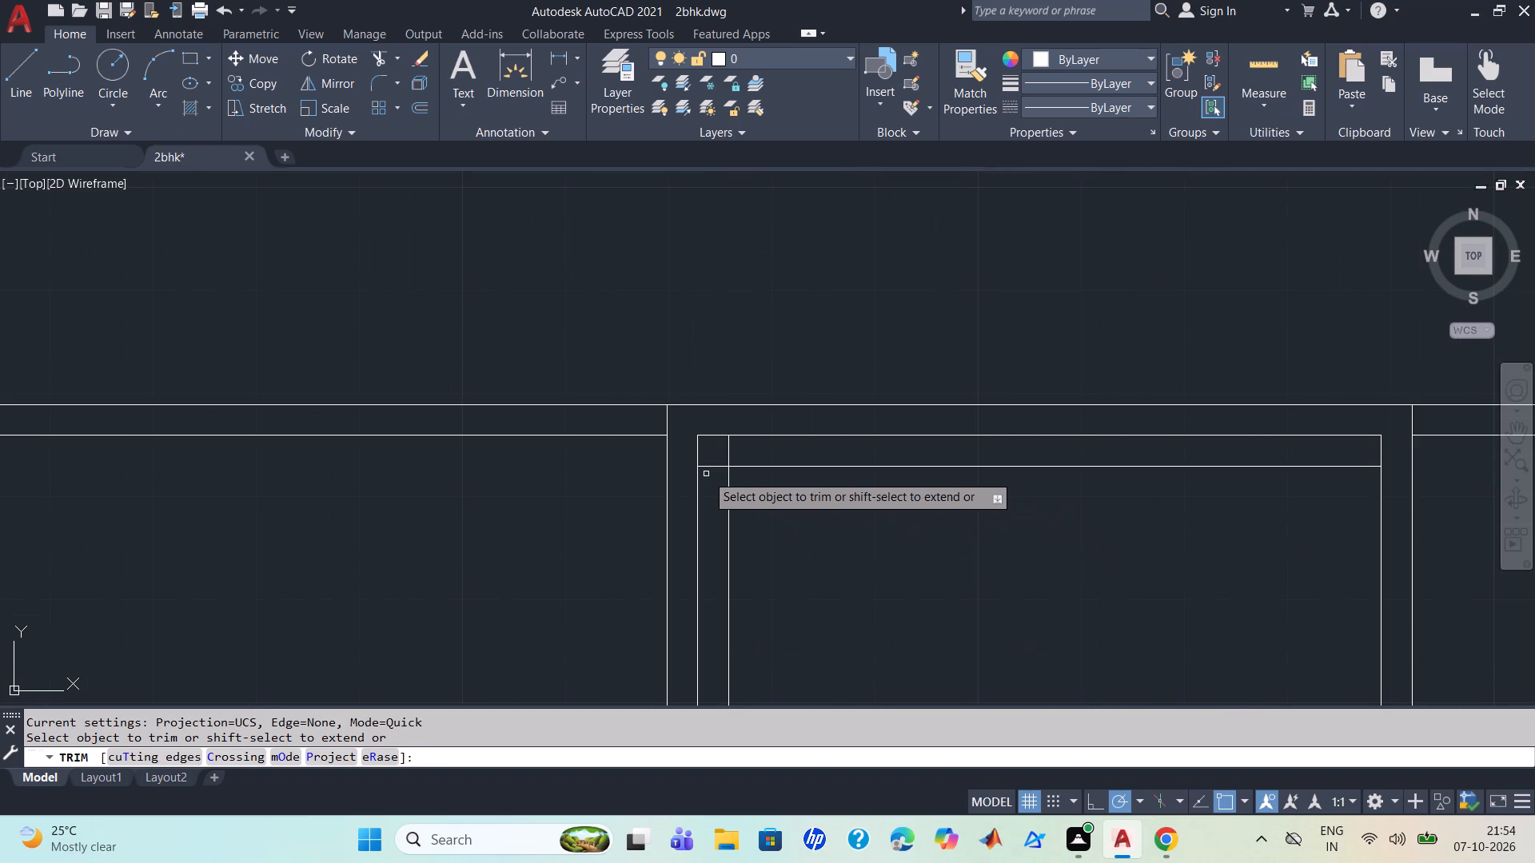
{"action": "left_click", "coordinate": [711, 465]}
{"action": "left_click", "coordinate": [732, 448]}
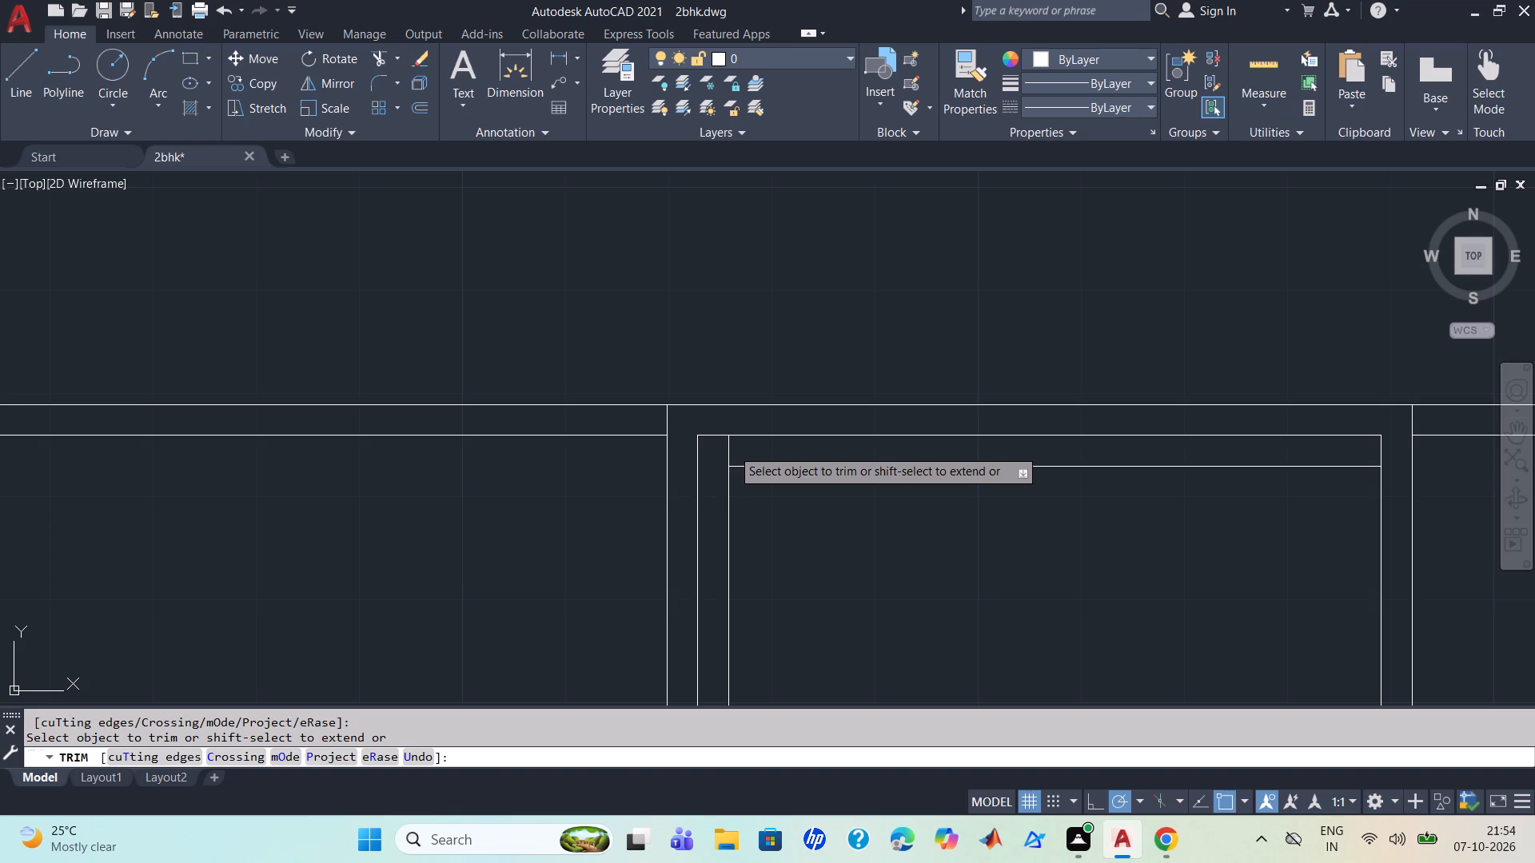
{"action": "scroll", "coordinate": [988, 489], "scroll_direction": "down", "scroll_amount": 1}
{"action": "scroll", "coordinate": [1040, 423], "scroll_direction": "down", "scroll_amount": 2}
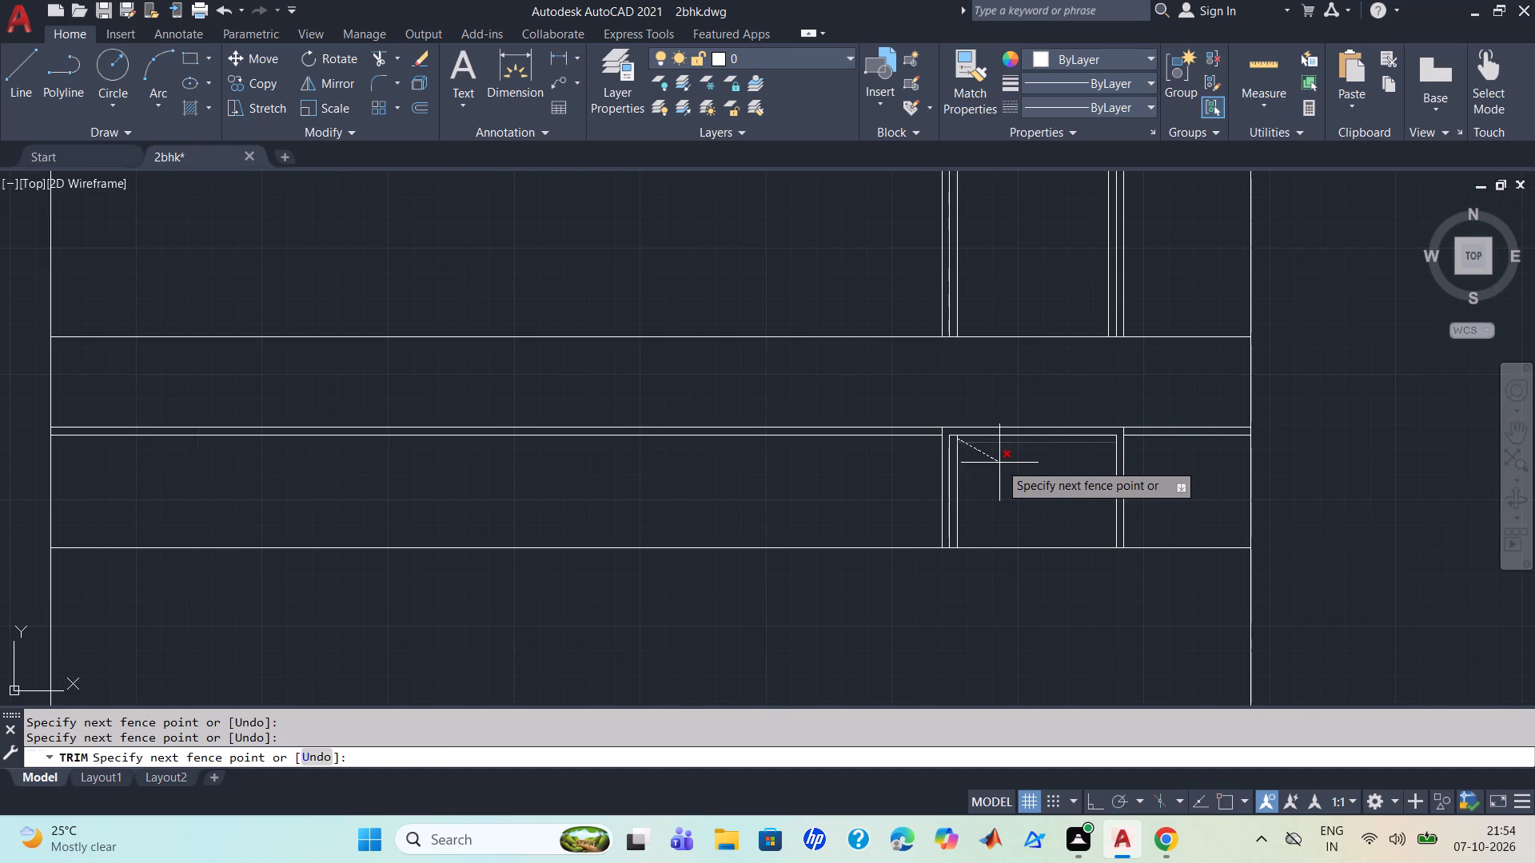
{"action": "scroll", "coordinate": [999, 462], "scroll_direction": "up", "scroll_amount": 3}
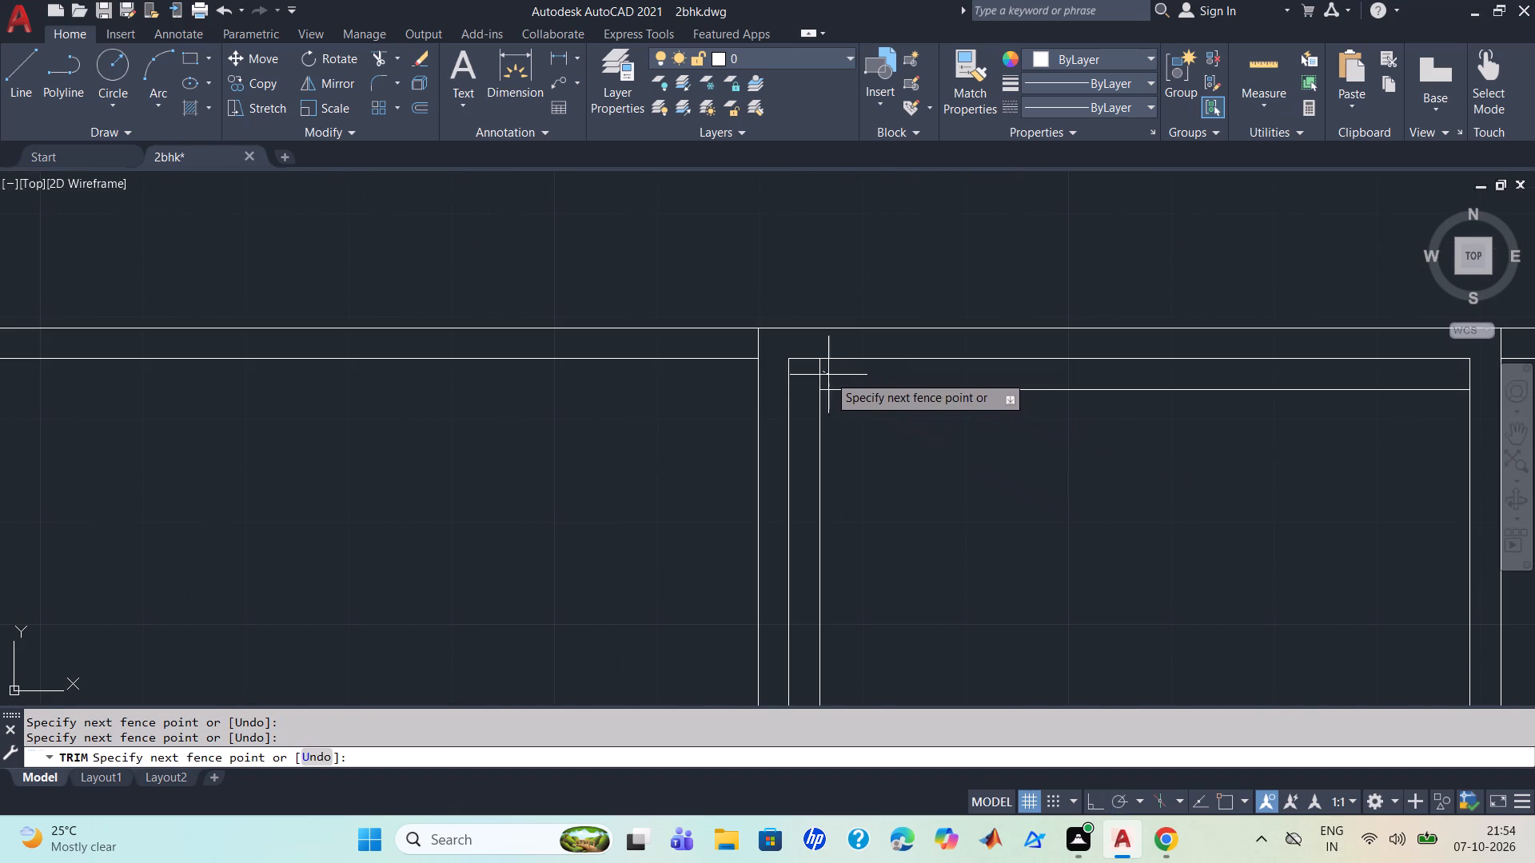
{"action": "left_click", "coordinate": [807, 373]}
Trim both top corners of the upper opening's innermost frame, removing the jamb stubs and head line overlaps.
{"action": "scroll", "coordinate": [1102, 377], "scroll_direction": "down", "scroll_amount": 3}
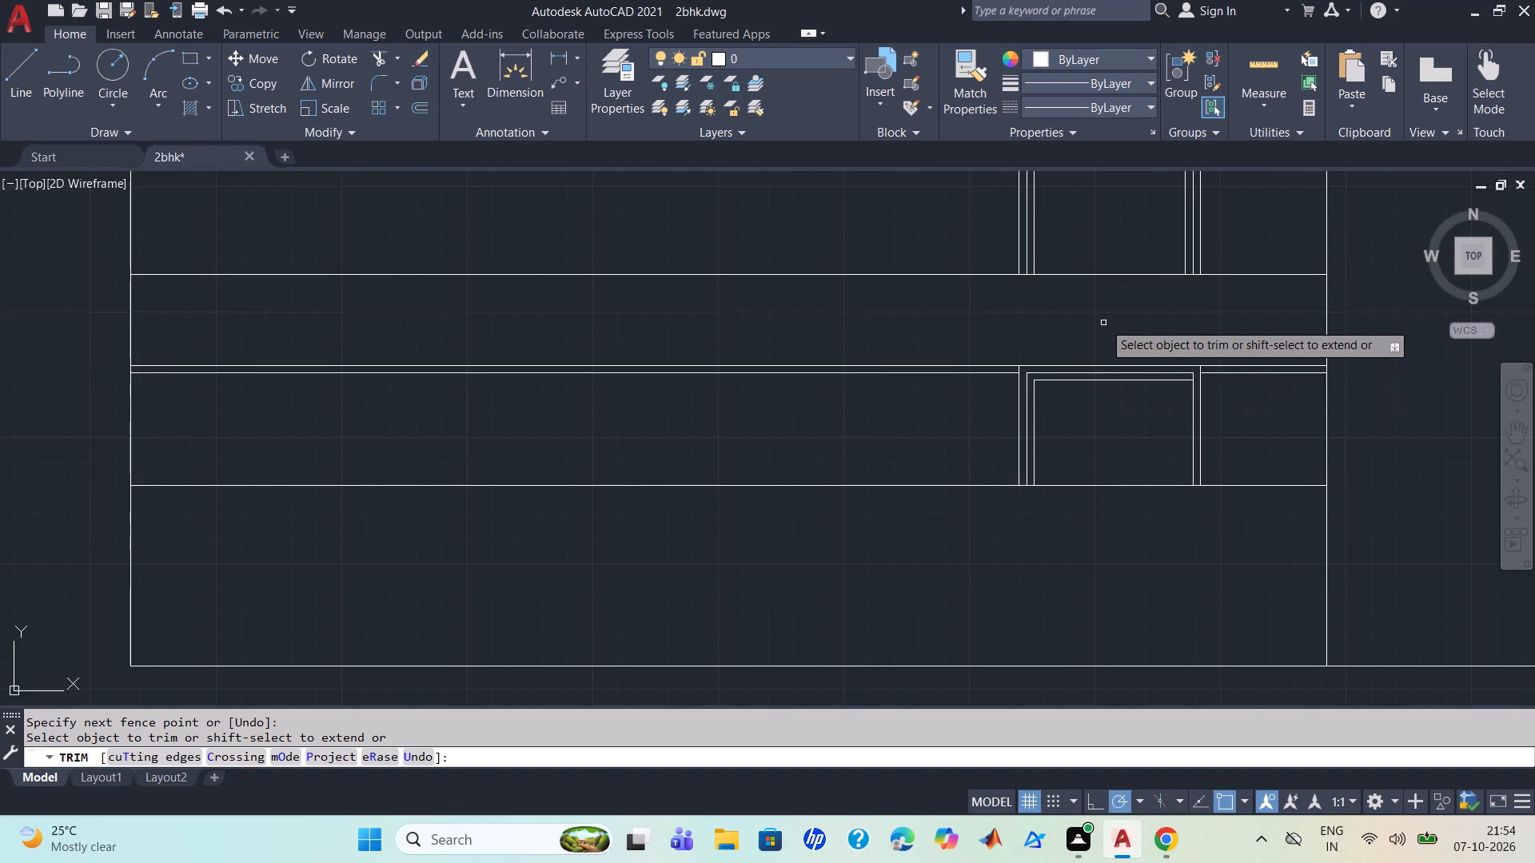
{"action": "middle_click_drag", "start_coordinate": [1103, 312], "coordinate": [1055, 561]}
{"action": "scroll", "coordinate": [1034, 430], "scroll_direction": "up", "scroll_amount": 2}
{"action": "middle_click_drag", "start_coordinate": [1026, 399], "coordinate": [1031, 568]}
{"action": "scroll", "coordinate": [1026, 398], "scroll_direction": "down", "scroll_amount": 1}
{"action": "scroll", "coordinate": [1022, 510], "scroll_direction": "up", "scroll_amount": 2}
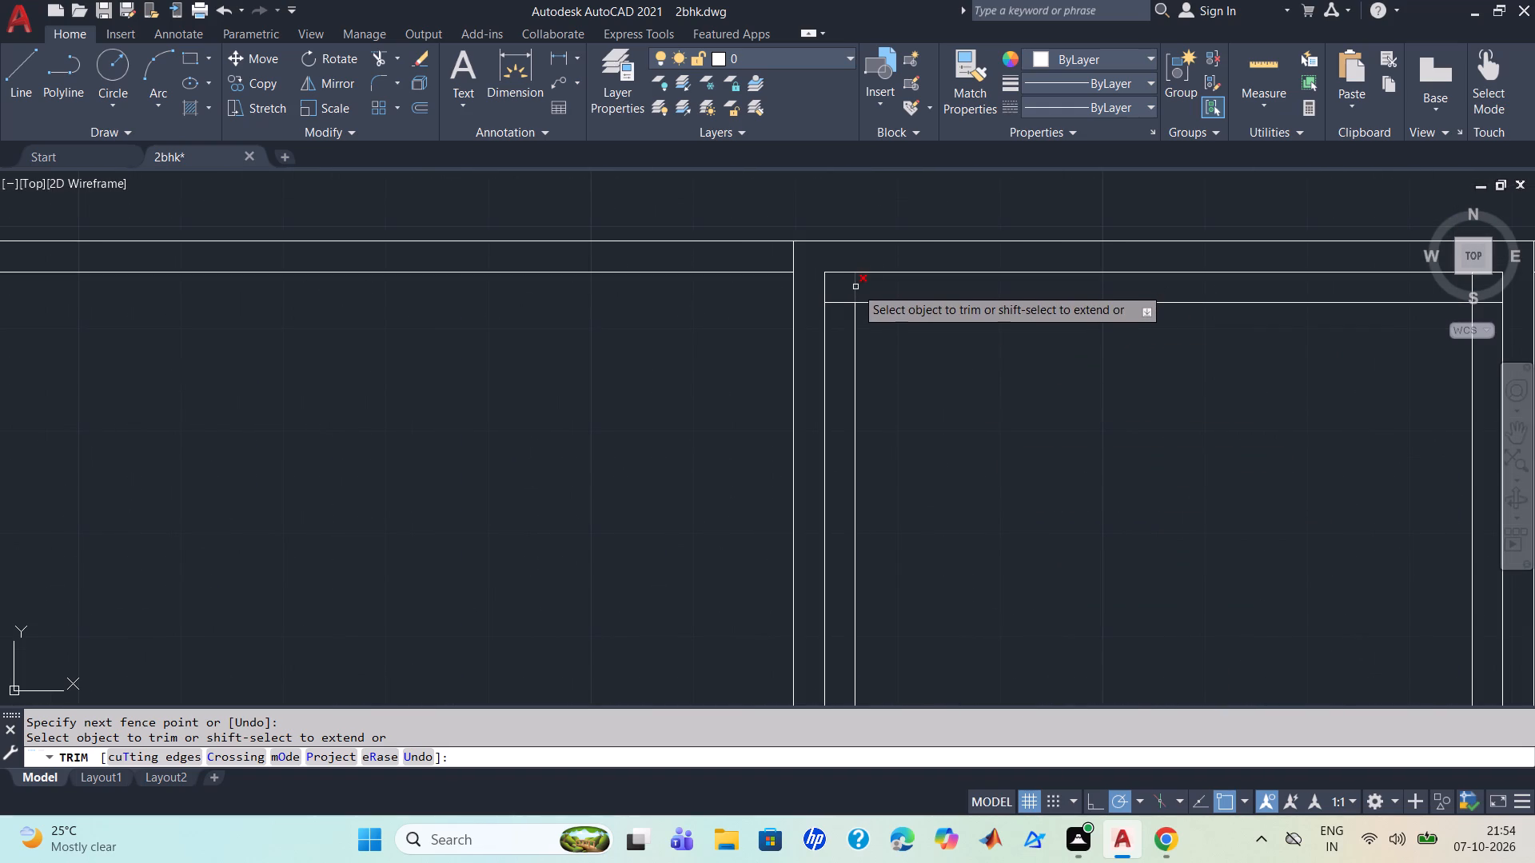
{"action": "left_click", "coordinate": [854, 290]}
{"action": "left_click", "coordinate": [842, 304]}
{"action": "scroll", "coordinate": [1198, 412], "scroll_direction": "down", "scroll_amount": 2}
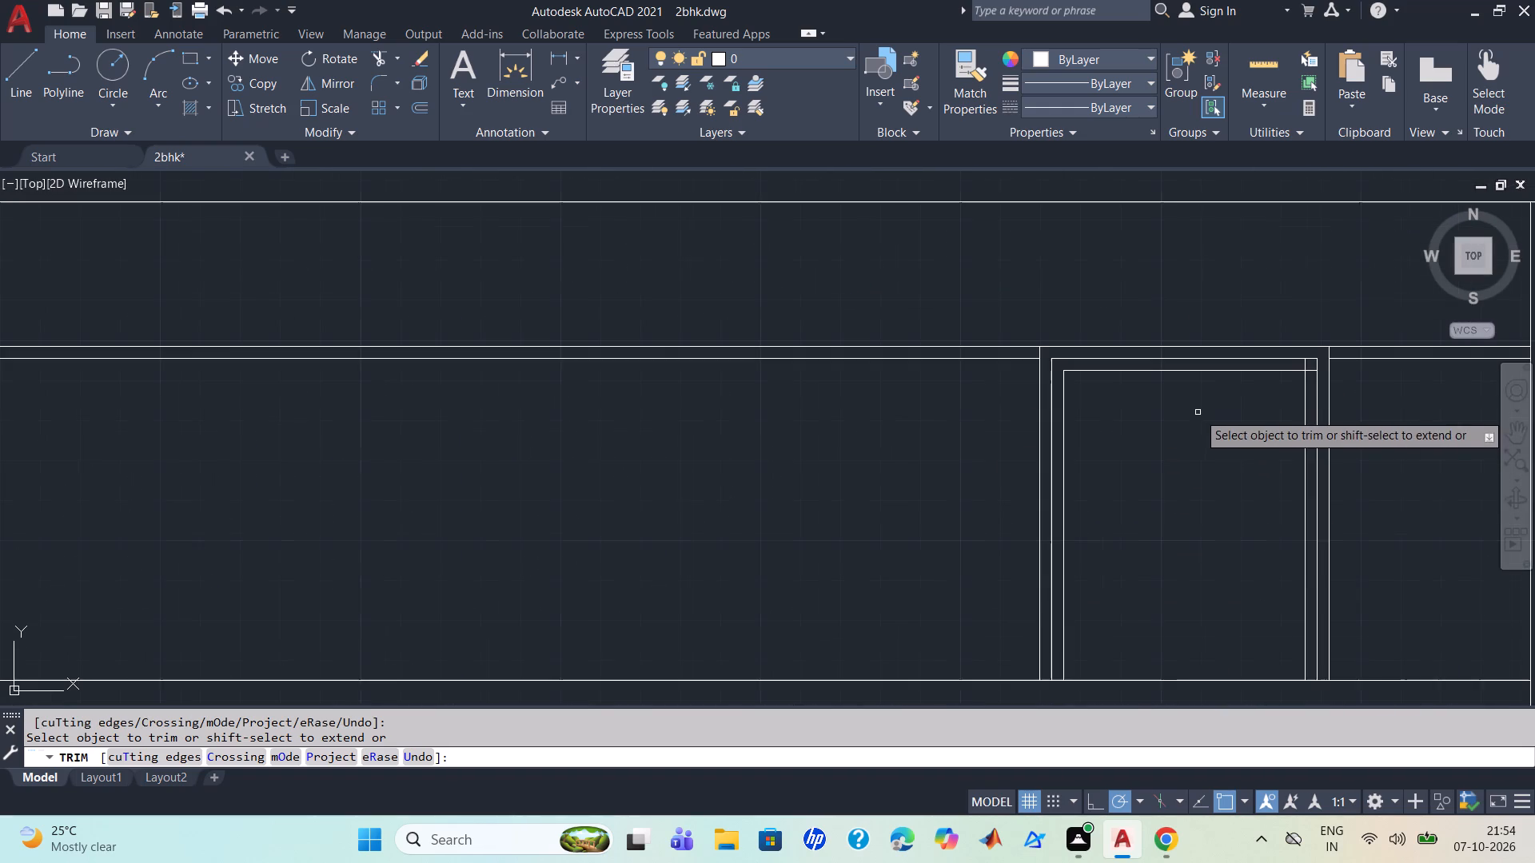
{"action": "middle_click_drag", "start_coordinate": [1202, 416], "coordinate": [1045, 443]}
{"action": "scroll", "coordinate": [1042, 445], "scroll_direction": "up", "scroll_amount": 2}
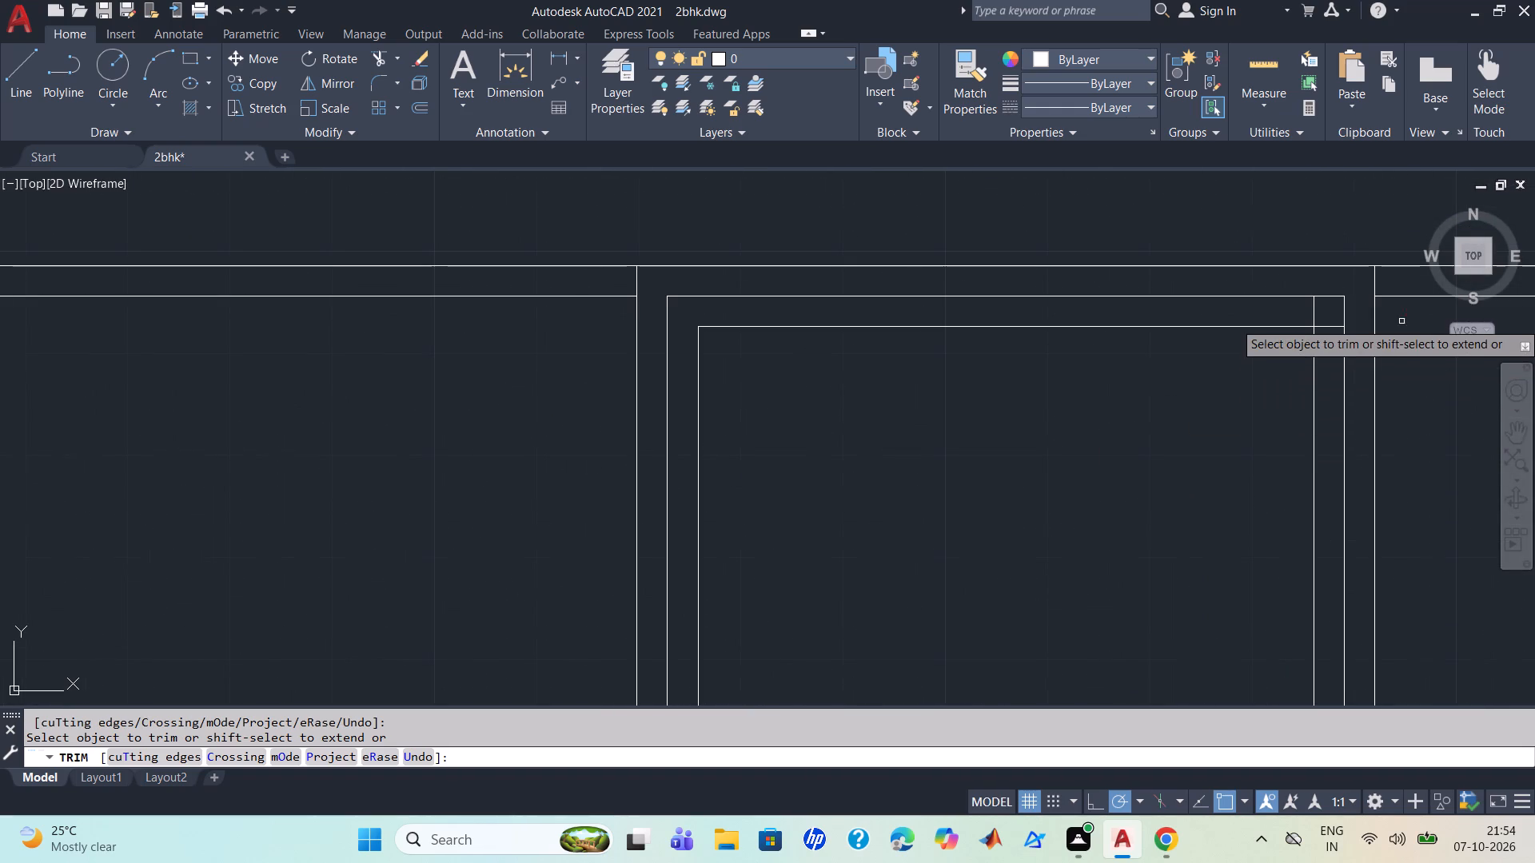
{"action": "left_click", "coordinate": [1326, 326]}
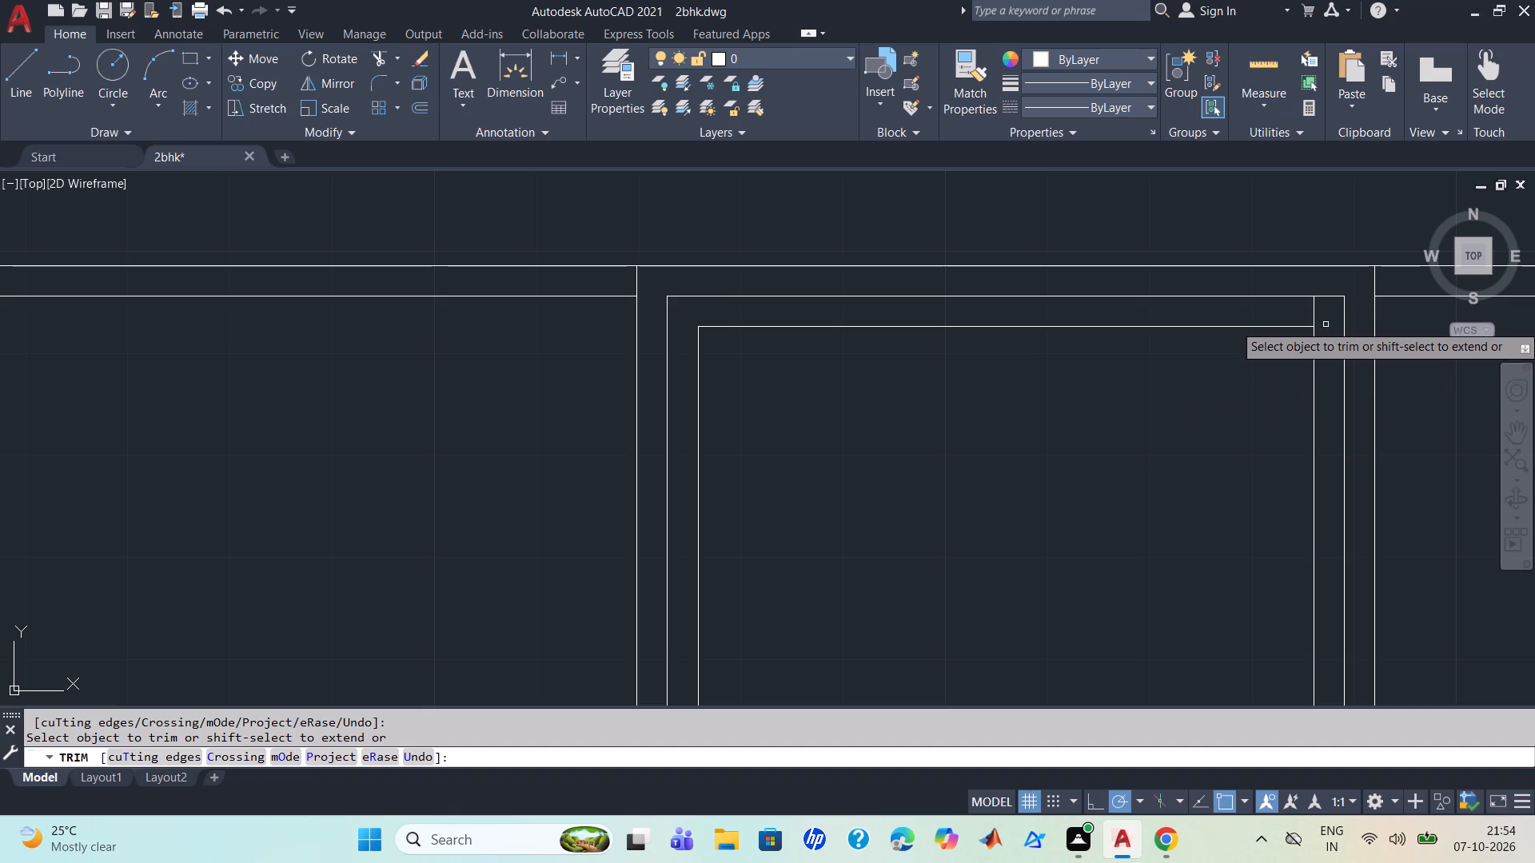
{"action": "left_click", "coordinate": [1313, 316]}
Offset the lower opening's right inner jamb 3" inward for its second frame line.
{"action": "scroll", "coordinate": [1310, 334], "scroll_direction": "down", "scroll_amount": 1}
{"action": "middle_click_drag", "start_coordinate": [1191, 515], "coordinate": [1167, 204]}
{"action": "scroll", "coordinate": [1178, 292], "scroll_direction": "down", "scroll_amount": 1}
{"action": "middle_click_drag", "start_coordinate": [1243, 519], "coordinate": [1154, 425]}
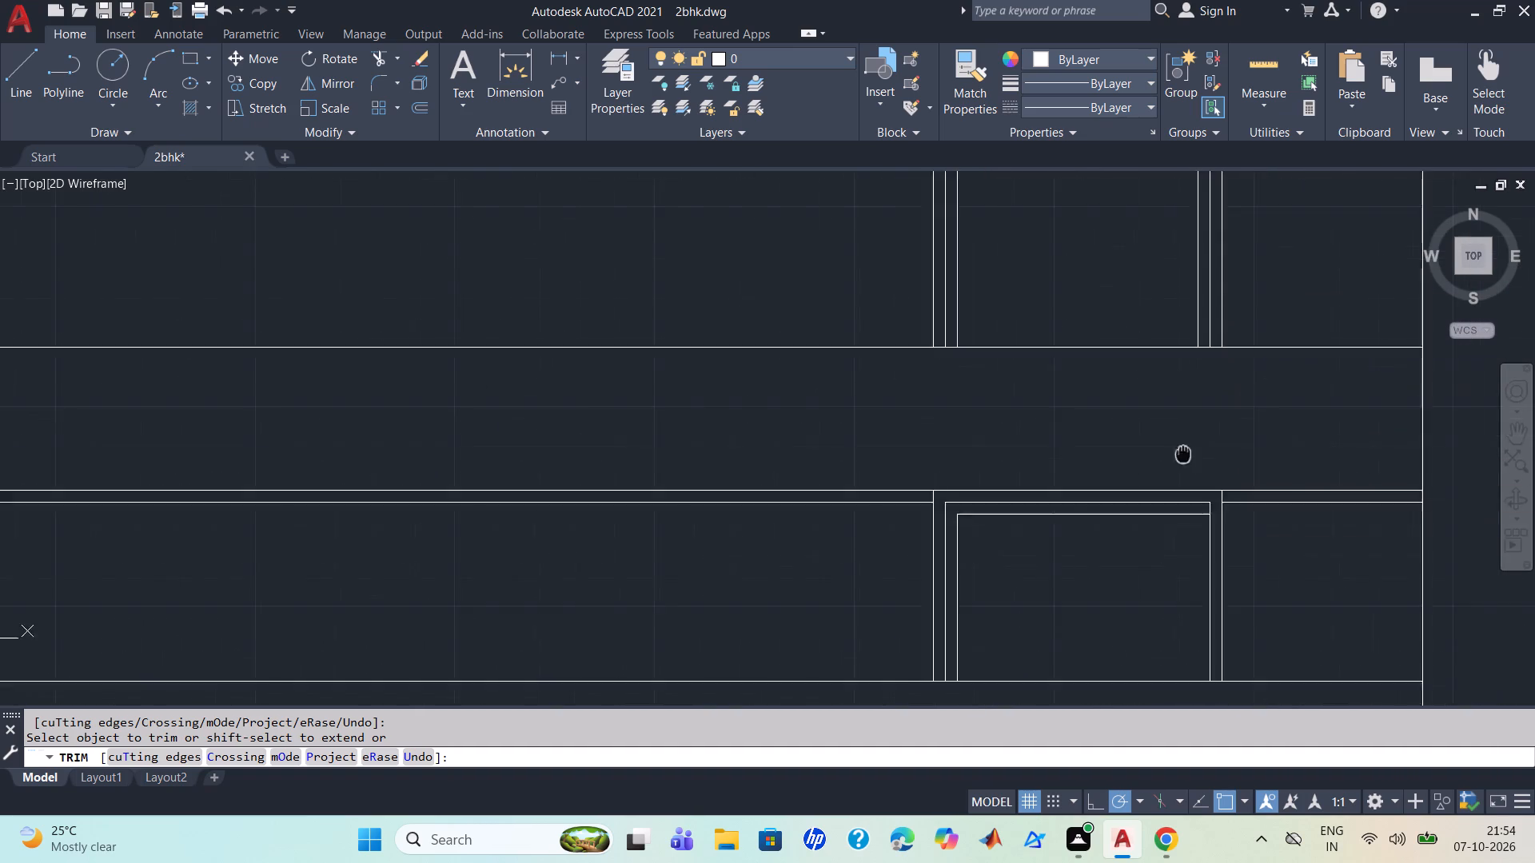
{"action": "middle_click_drag", "start_coordinate": [1154, 425], "coordinate": [1047, 307]}
{"action": "scroll", "coordinate": [1062, 331], "scroll_direction": "up", "scroll_amount": 1}
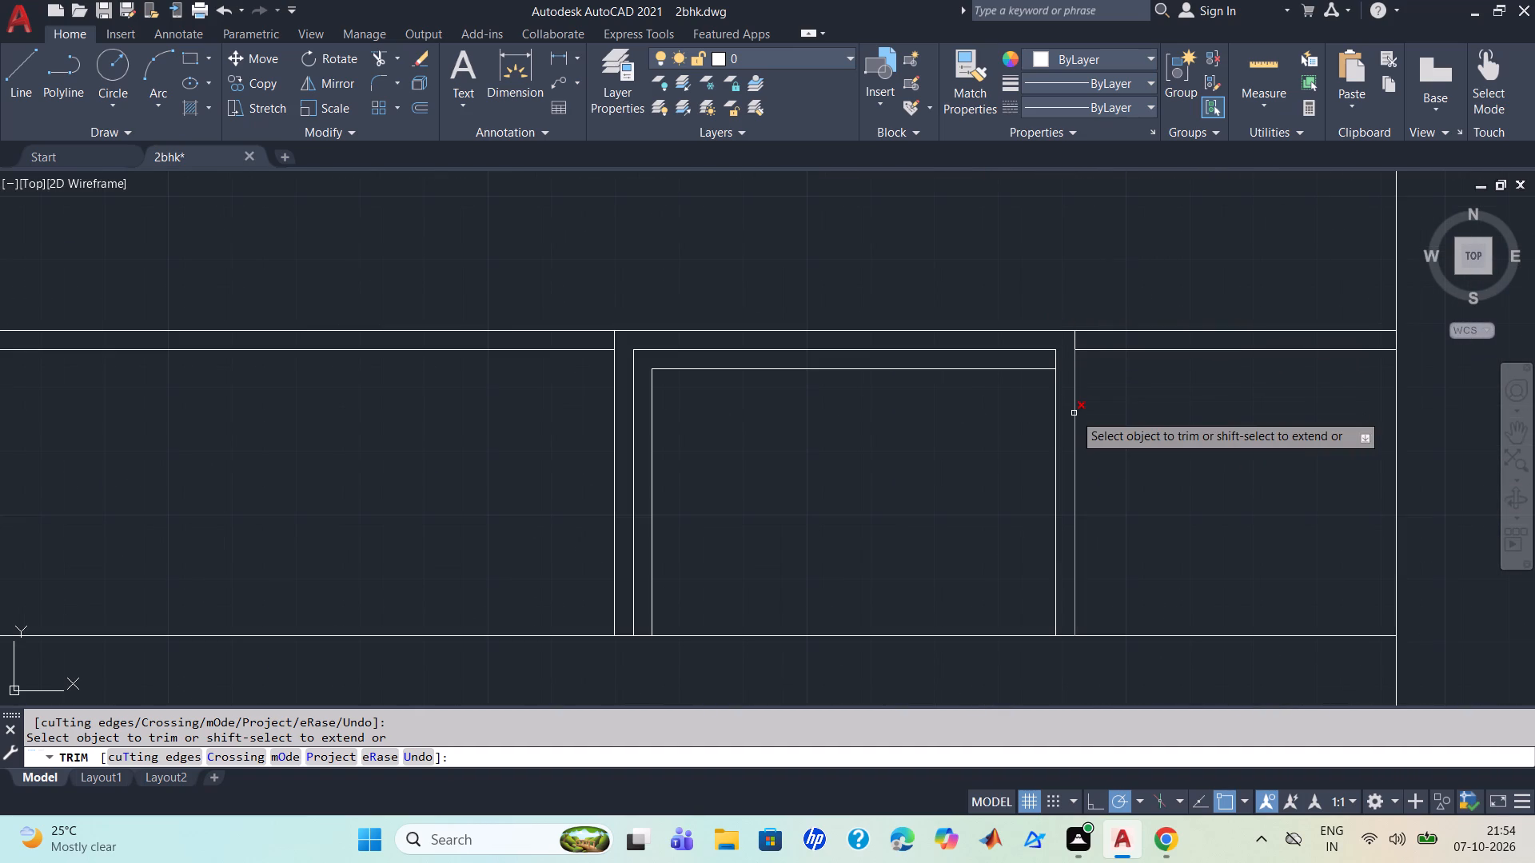
{"action": "key", "text": "Escape"}
{"action": "key", "text": "o"}
{"action": "key", "text": "Return"}
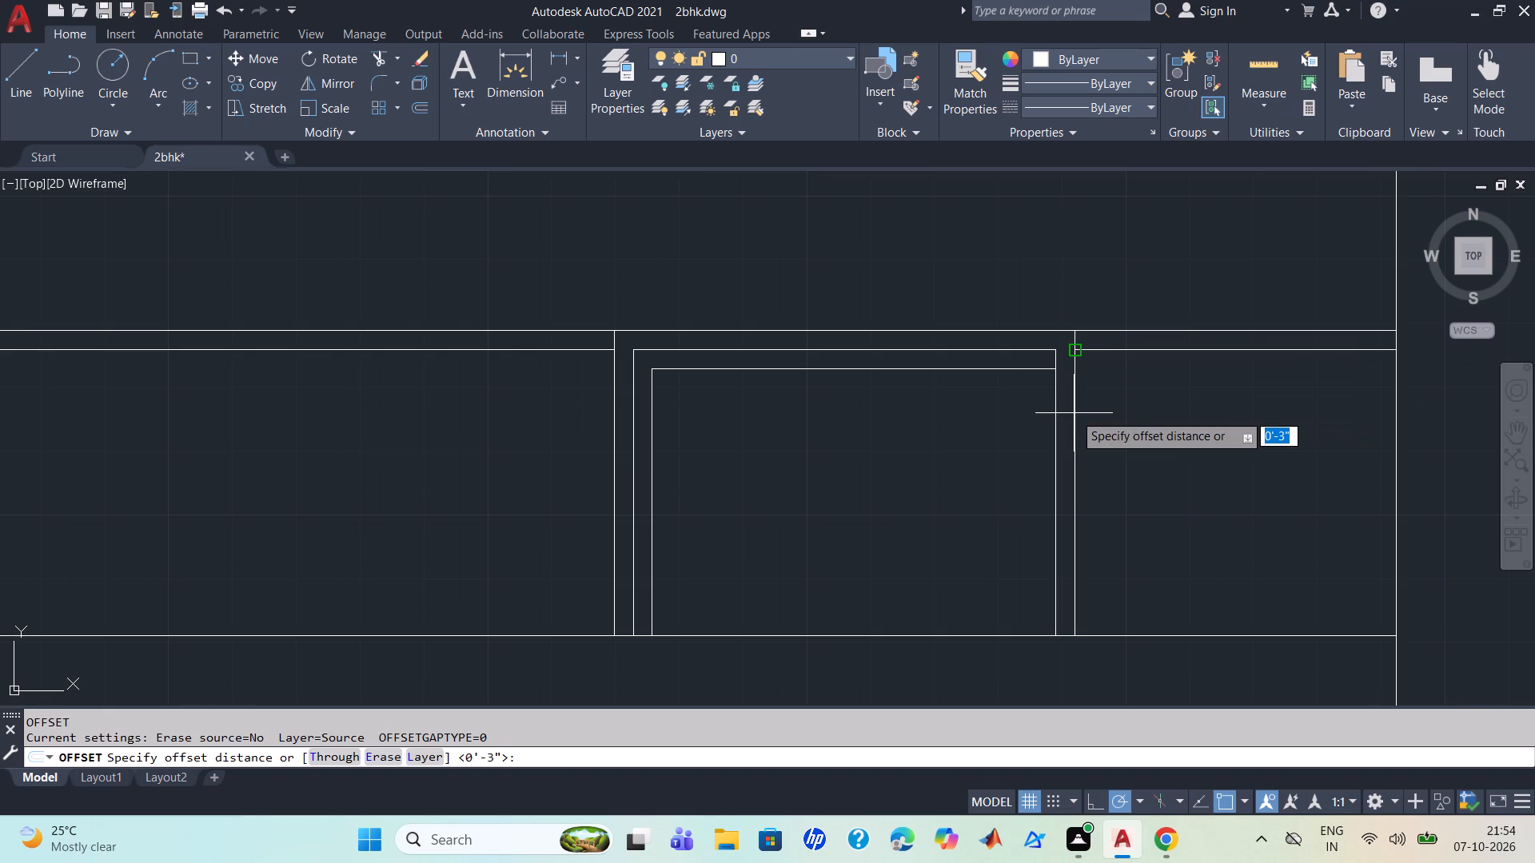
{"action": "key", "text": "3"}
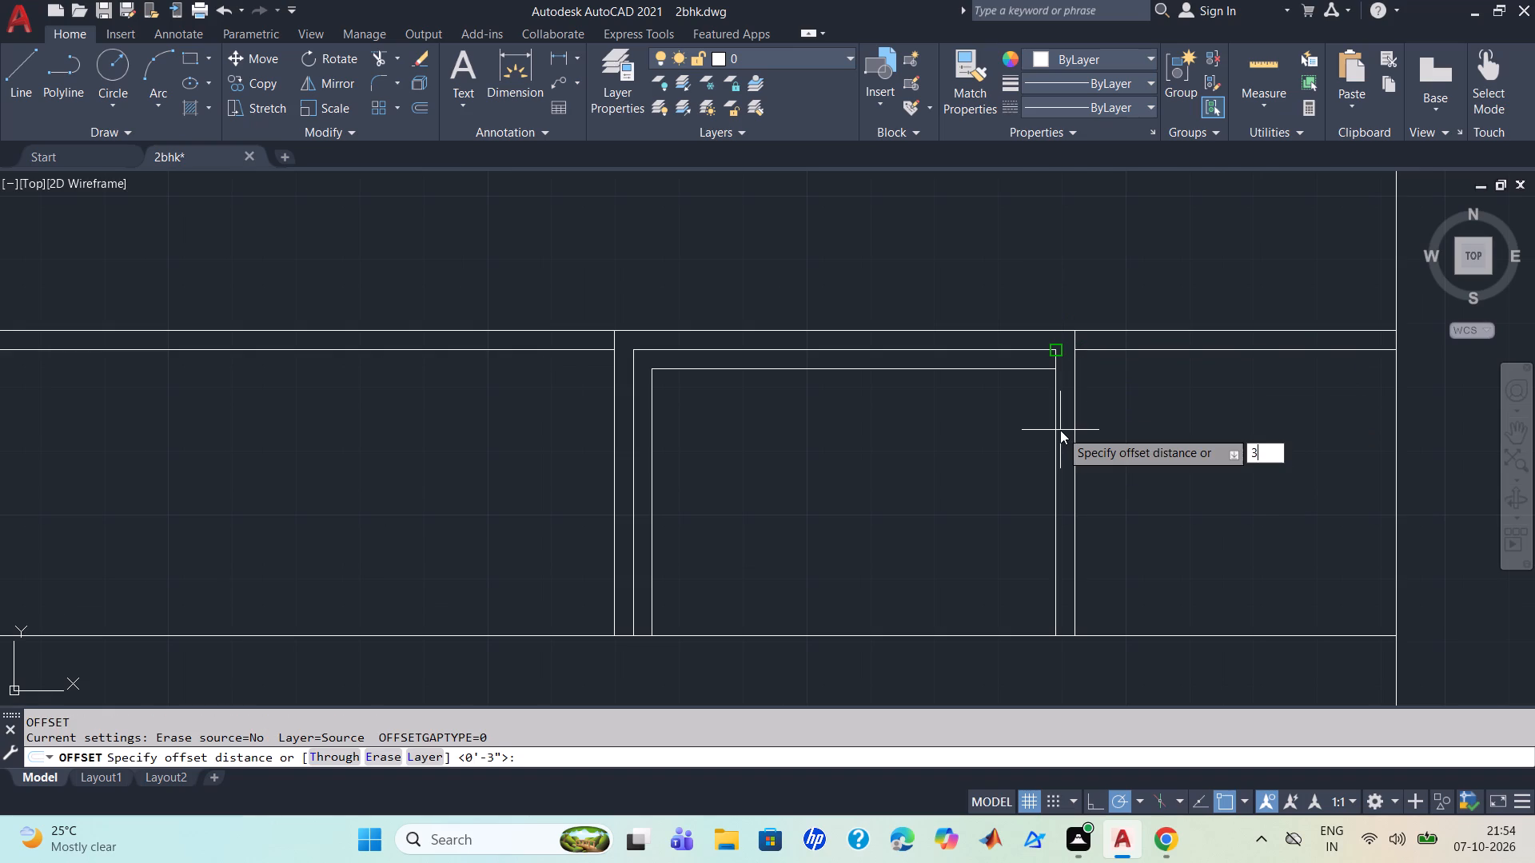
{"action": "key", "text": "Return"}
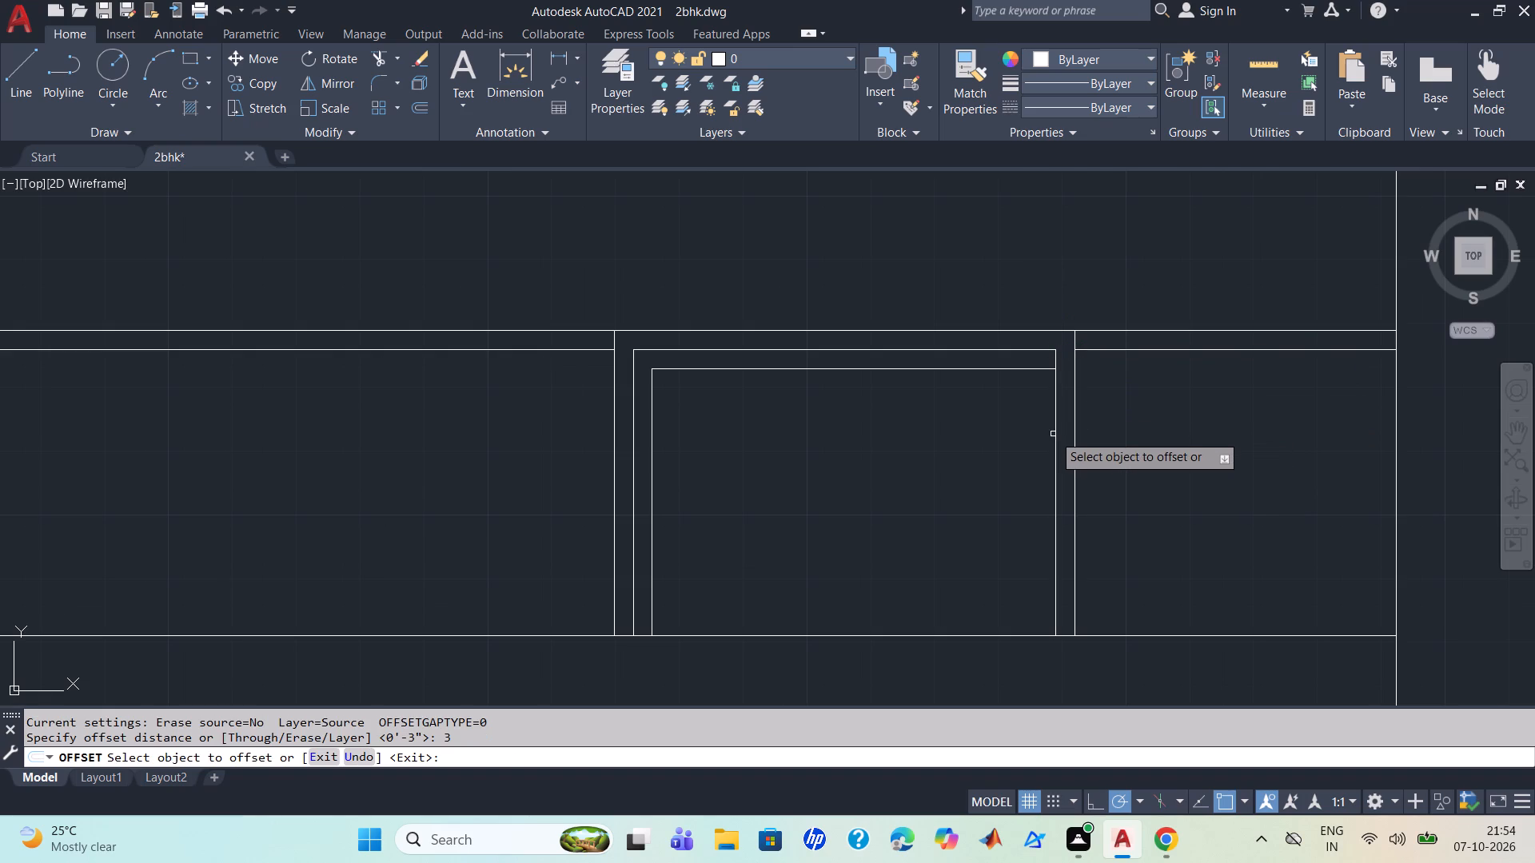
{"action": "left_click", "coordinate": [1057, 435]}
{"action": "left_click", "coordinate": [1028, 449]}
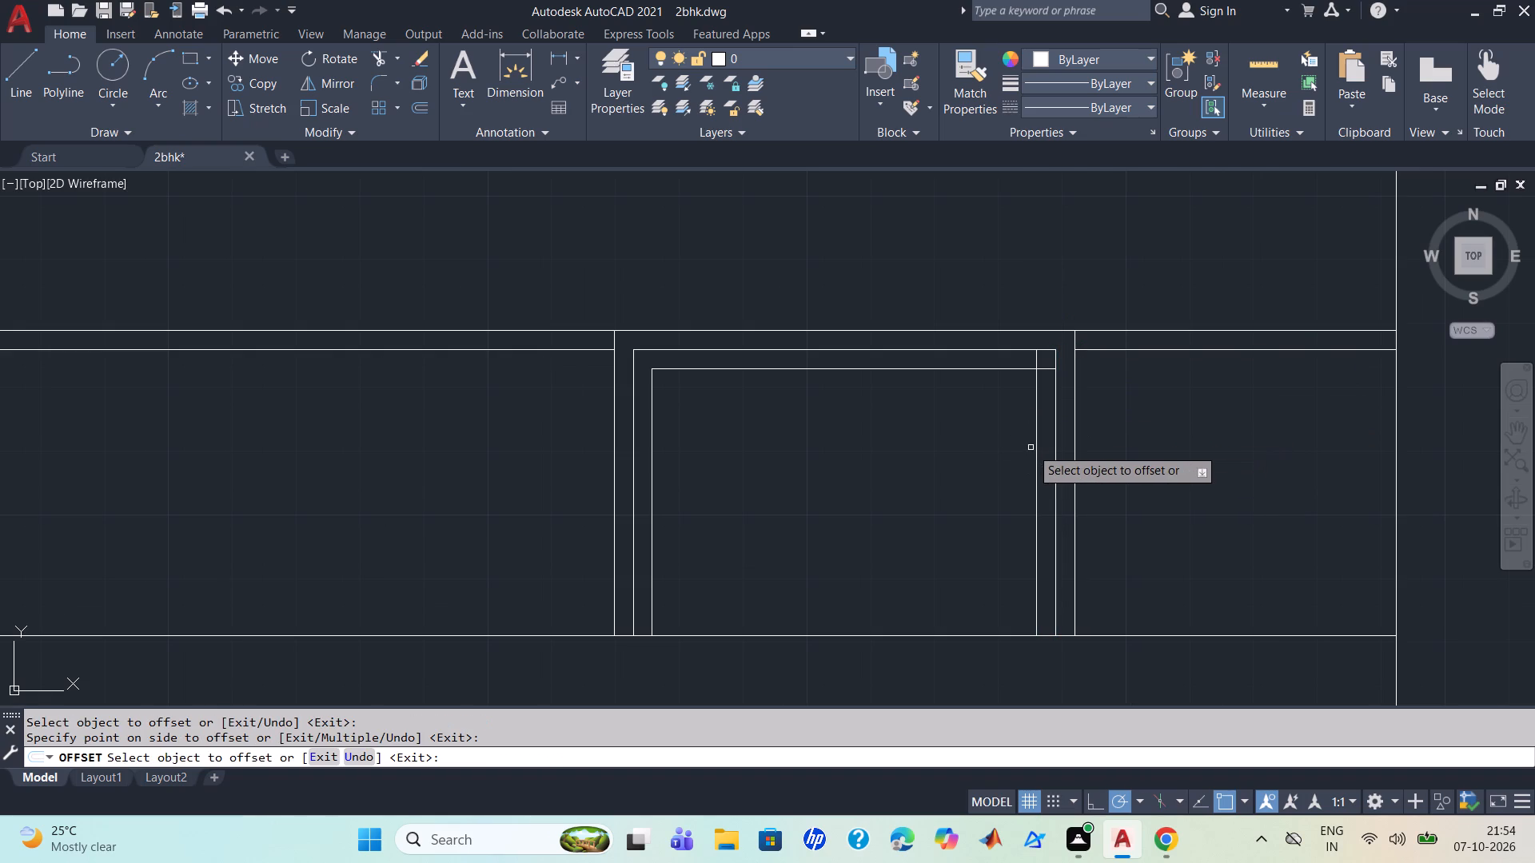
{"action": "key", "text": "Escape"}
Trim the lower opening's top-right inner frame corner, removing the head line overlap and the jamb stub.
{"action": "type", "text": "tr"}
{"action": "key", "text": "Return"}
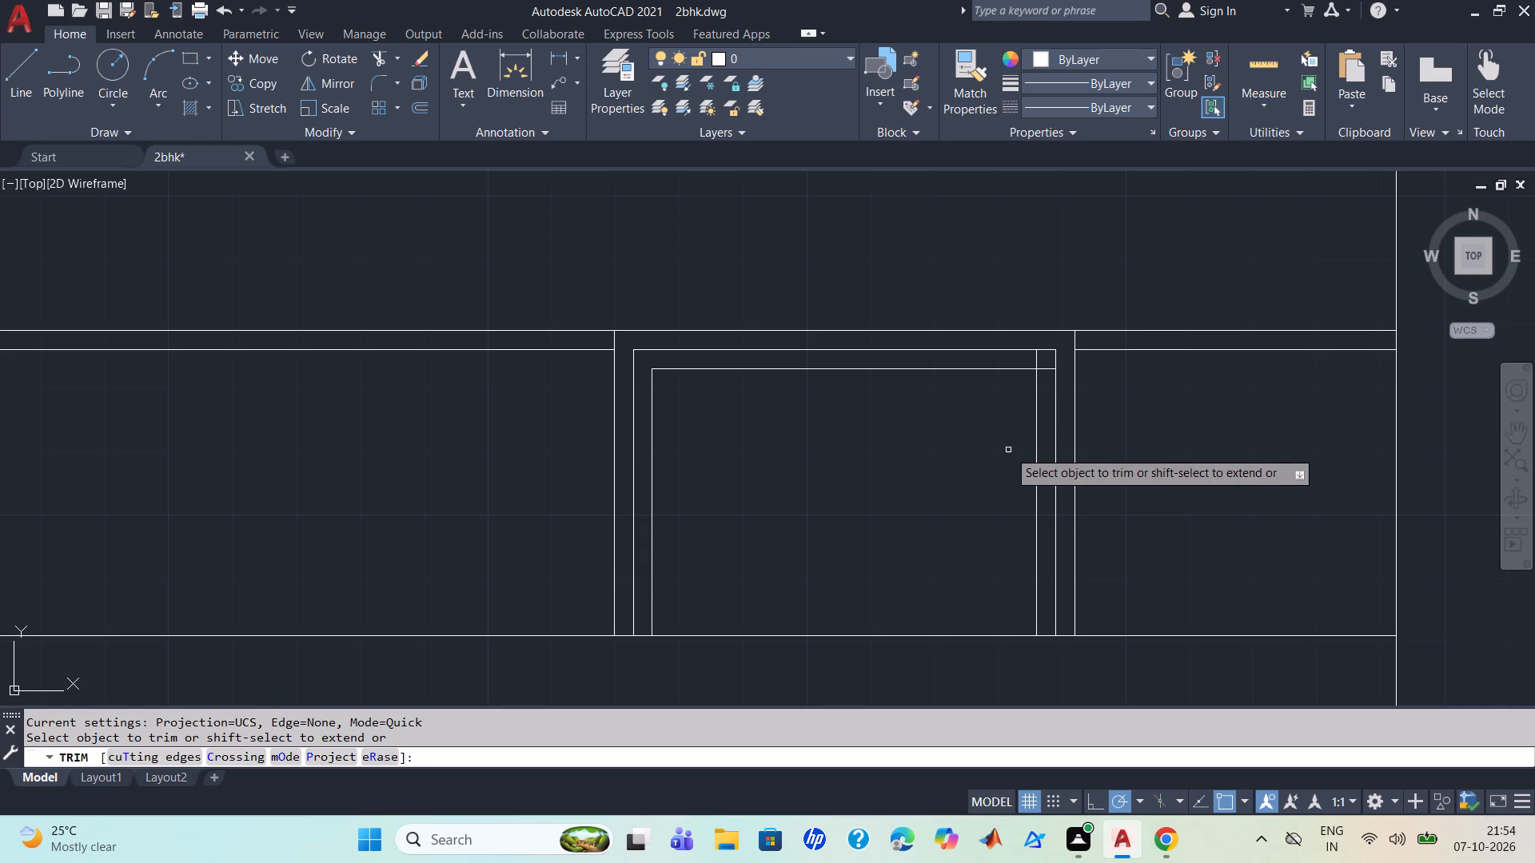
{"action": "scroll", "coordinate": [1031, 411], "scroll_direction": "up", "scroll_amount": 1}
{"action": "left_click", "coordinate": [1056, 345]}
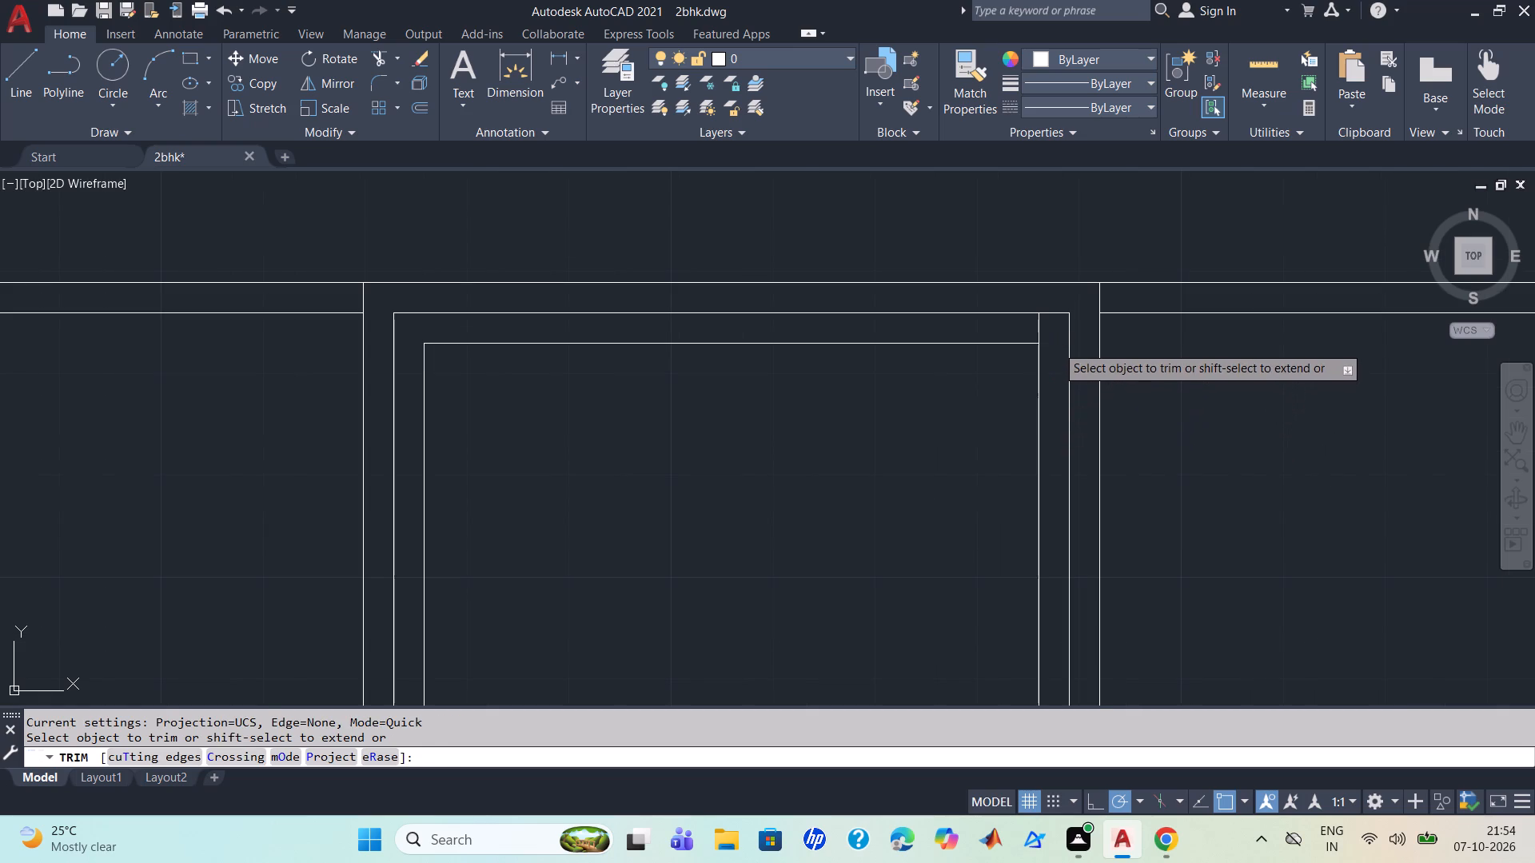
{"action": "left_click", "coordinate": [1041, 335]}
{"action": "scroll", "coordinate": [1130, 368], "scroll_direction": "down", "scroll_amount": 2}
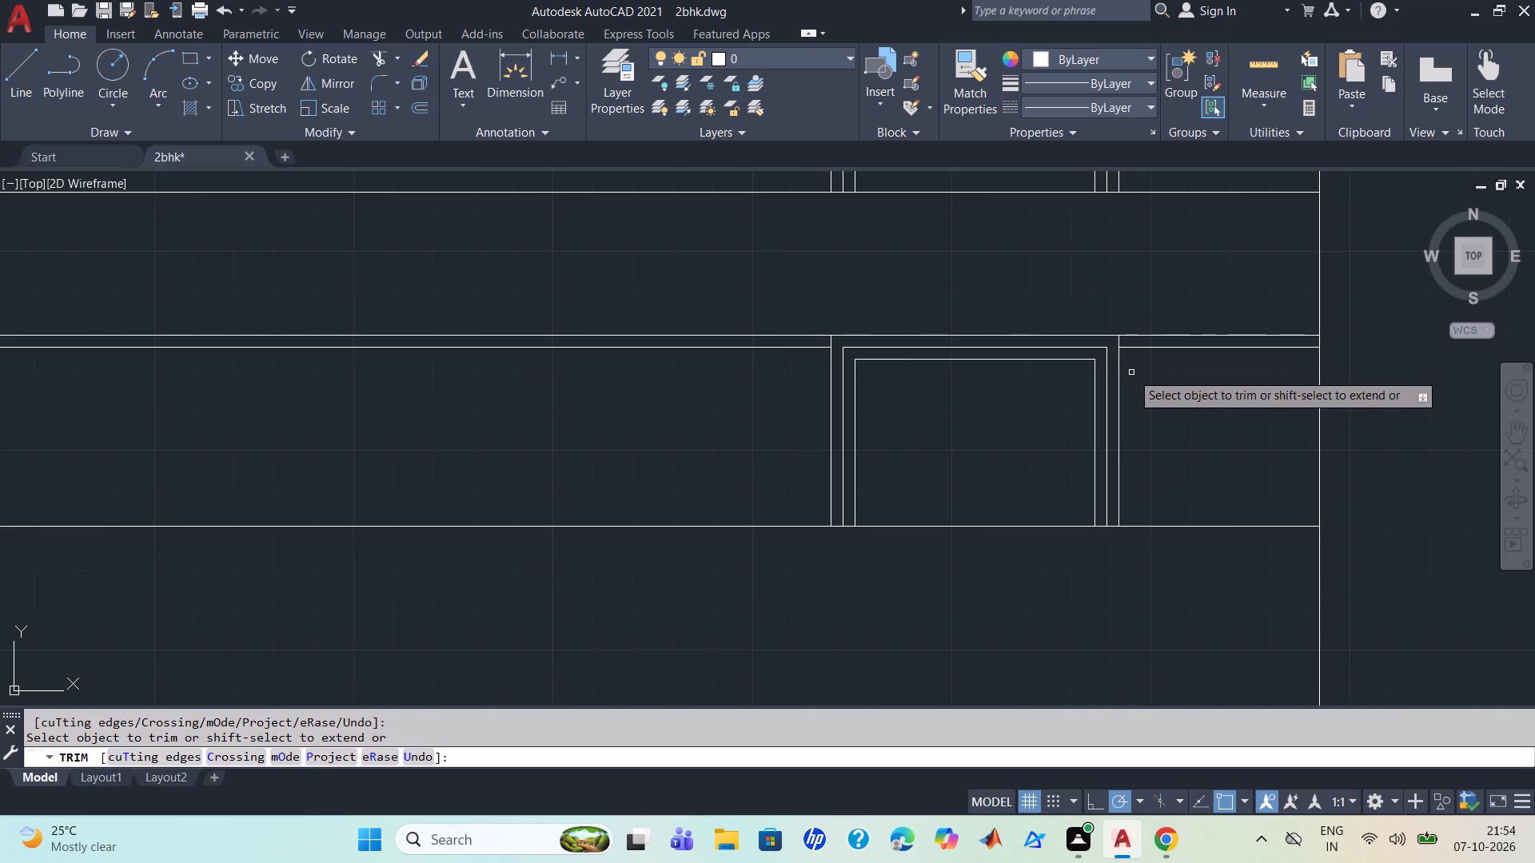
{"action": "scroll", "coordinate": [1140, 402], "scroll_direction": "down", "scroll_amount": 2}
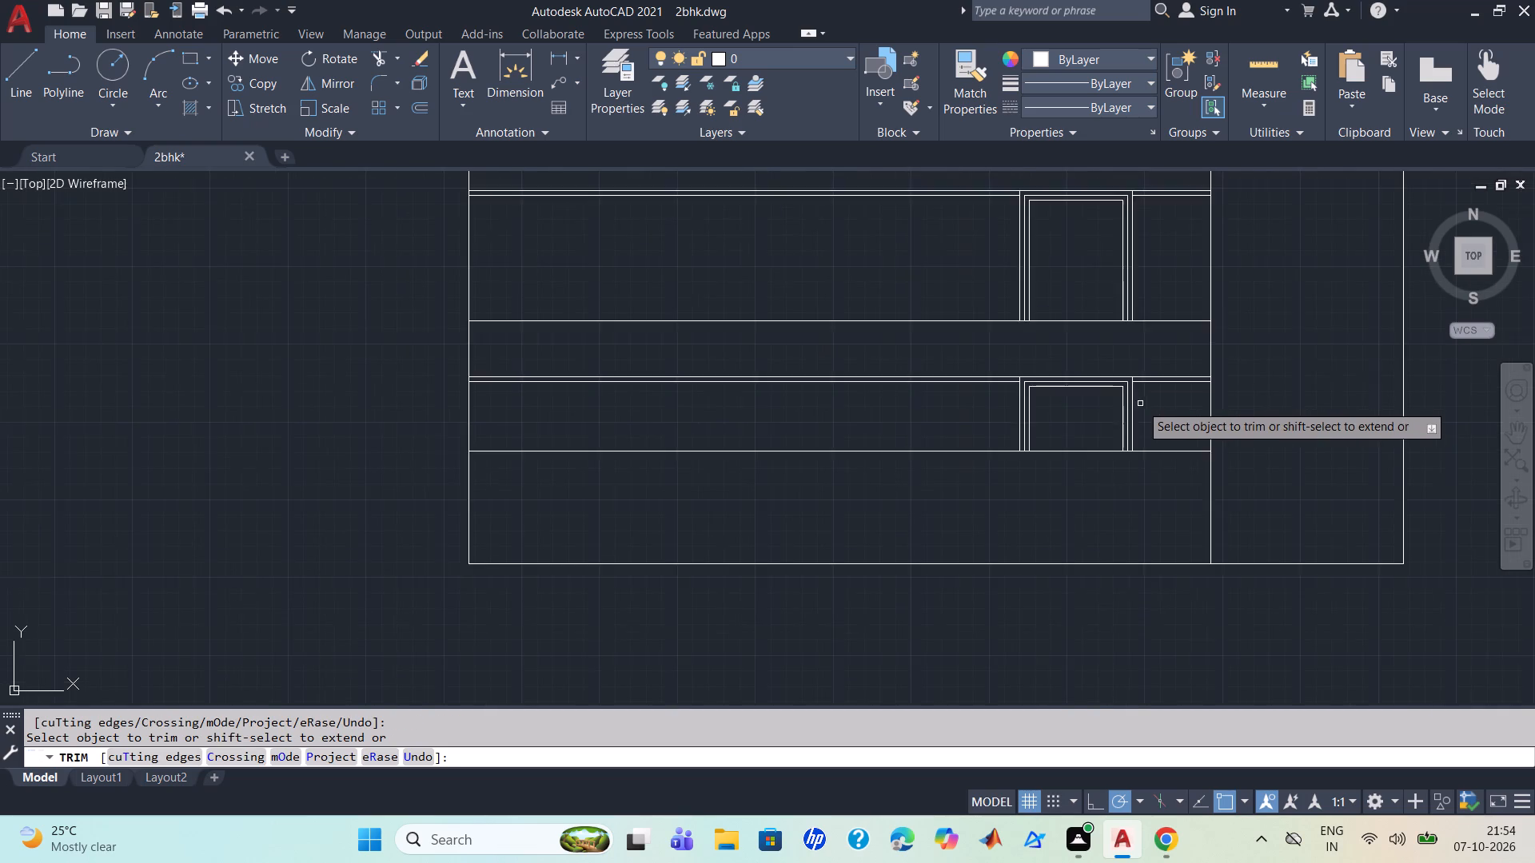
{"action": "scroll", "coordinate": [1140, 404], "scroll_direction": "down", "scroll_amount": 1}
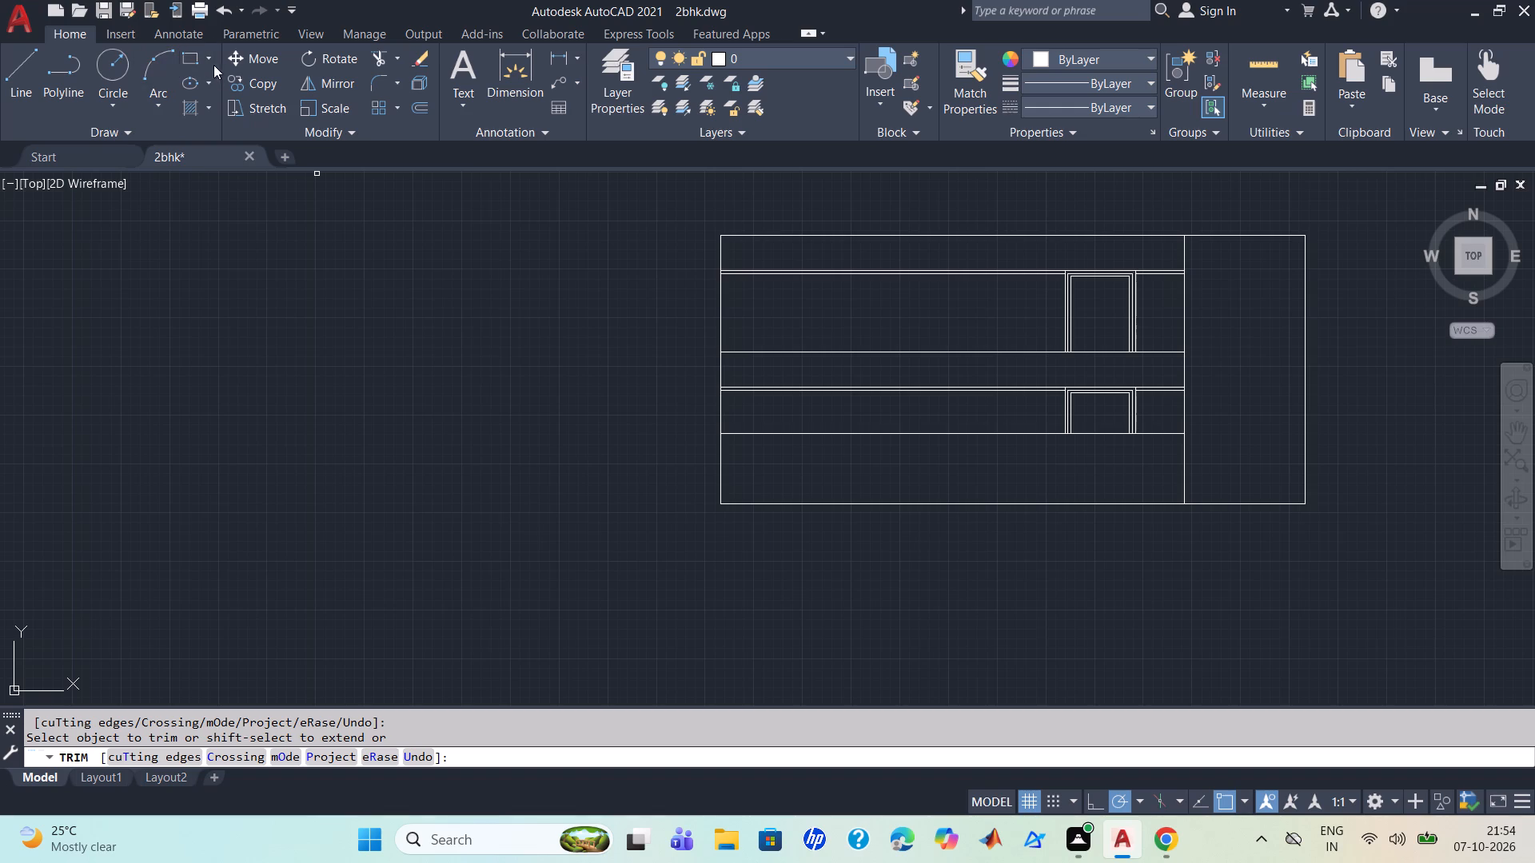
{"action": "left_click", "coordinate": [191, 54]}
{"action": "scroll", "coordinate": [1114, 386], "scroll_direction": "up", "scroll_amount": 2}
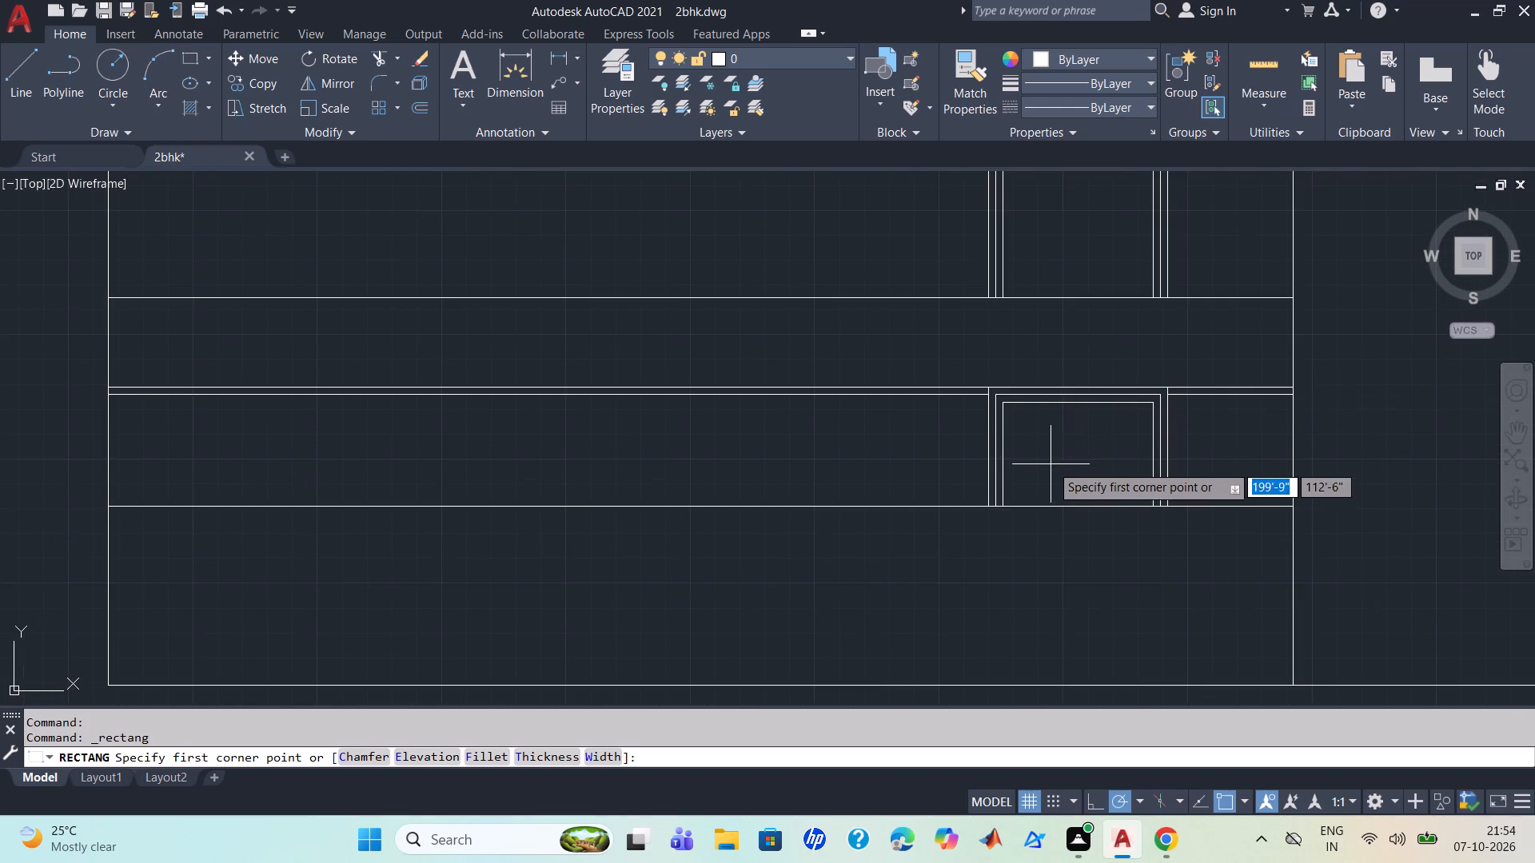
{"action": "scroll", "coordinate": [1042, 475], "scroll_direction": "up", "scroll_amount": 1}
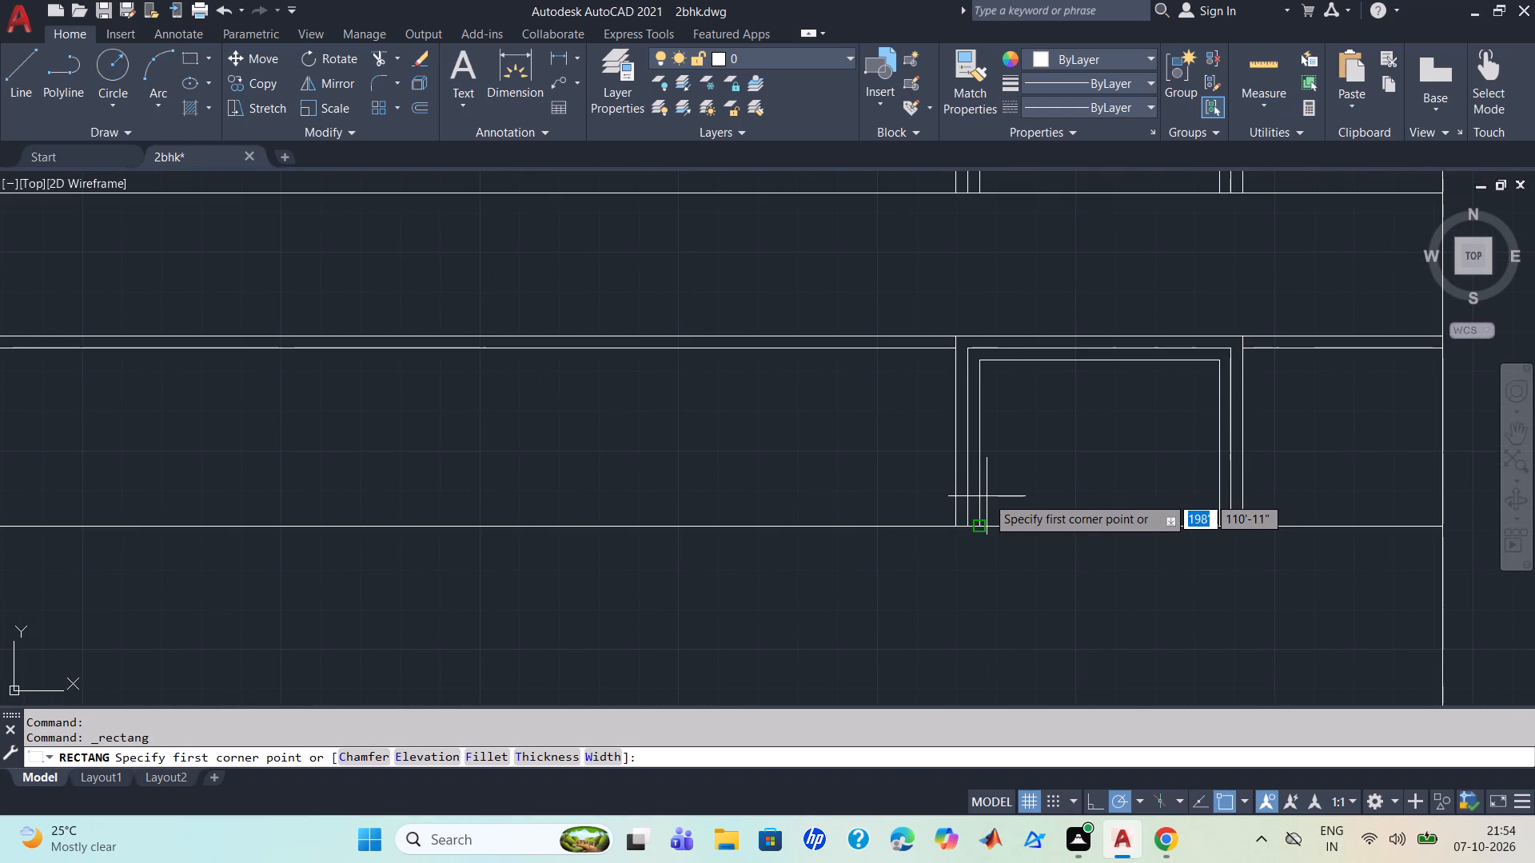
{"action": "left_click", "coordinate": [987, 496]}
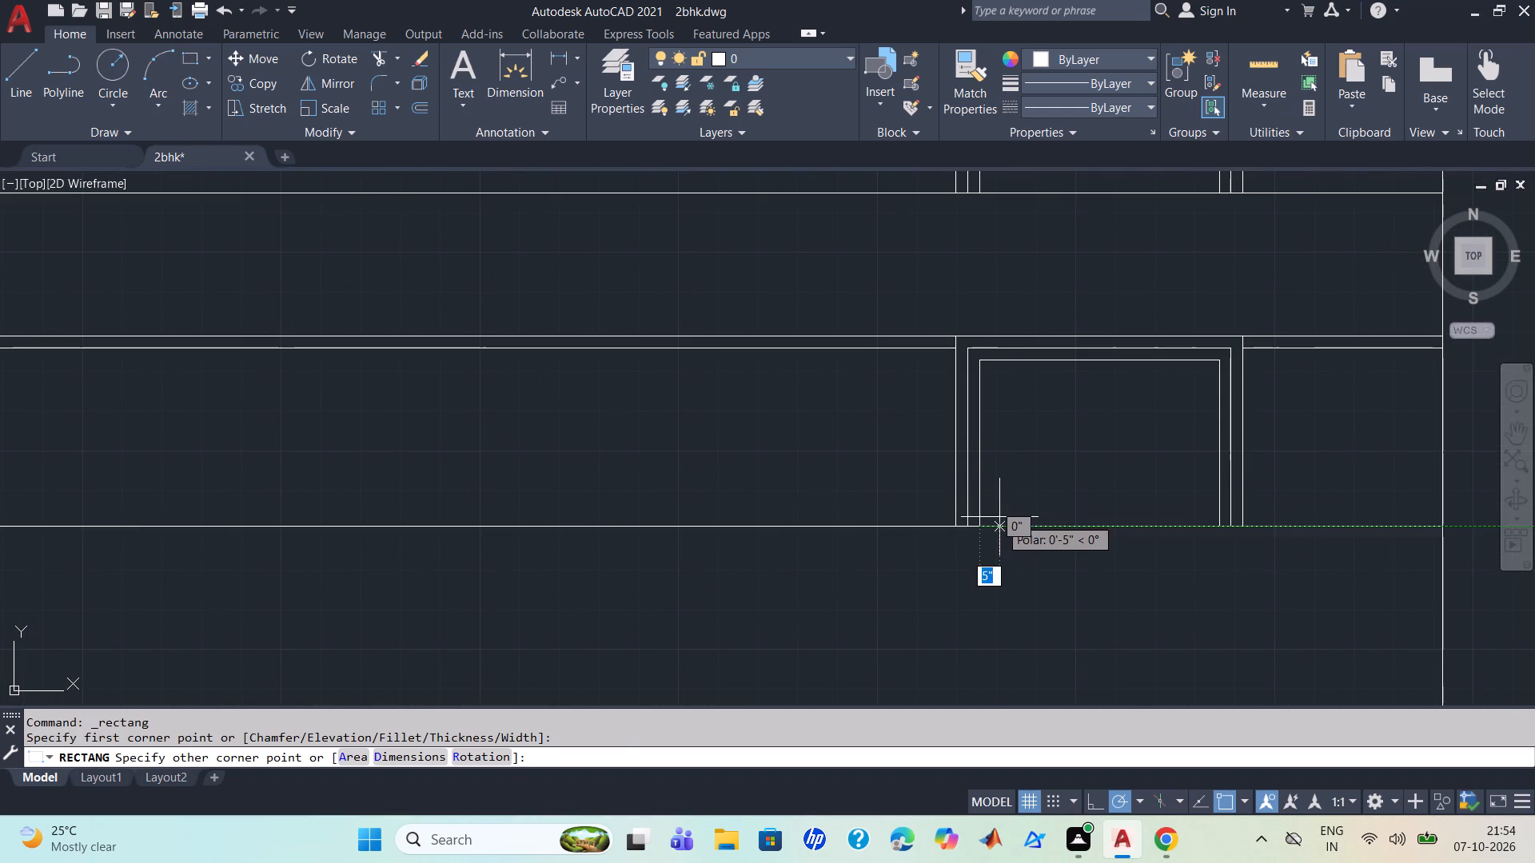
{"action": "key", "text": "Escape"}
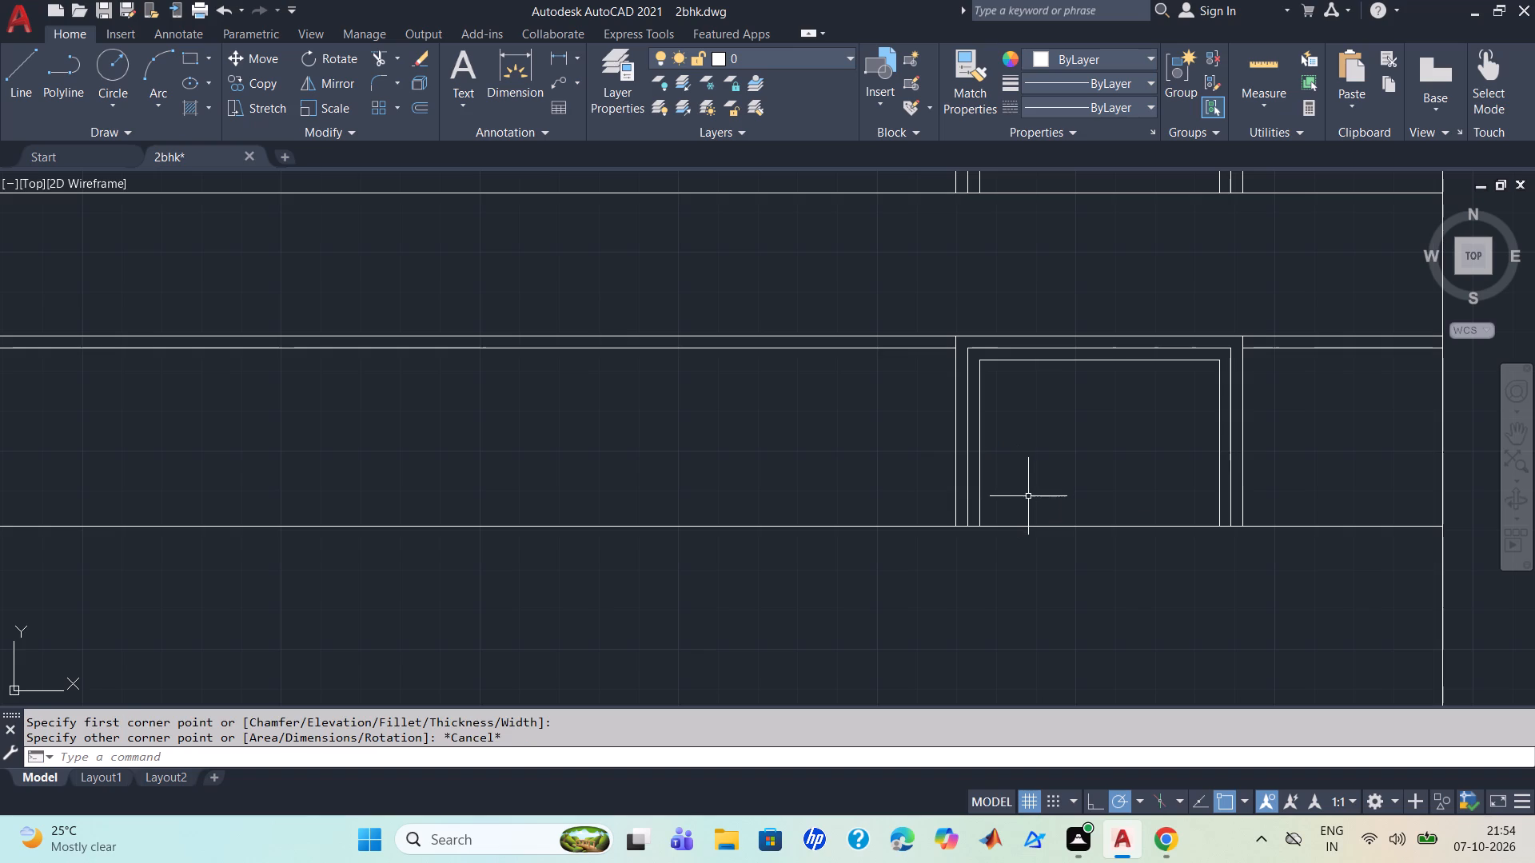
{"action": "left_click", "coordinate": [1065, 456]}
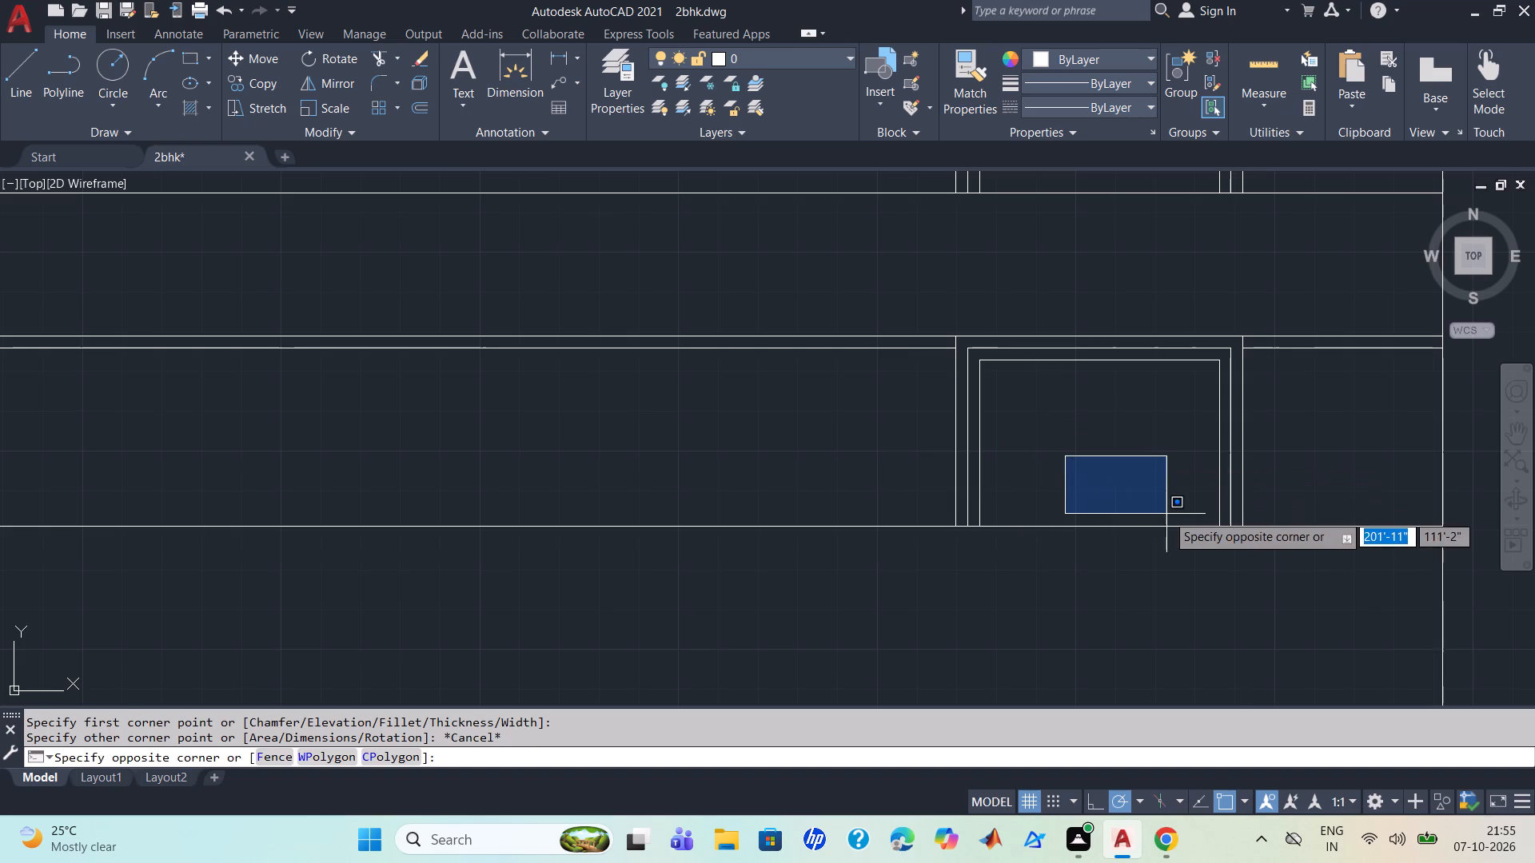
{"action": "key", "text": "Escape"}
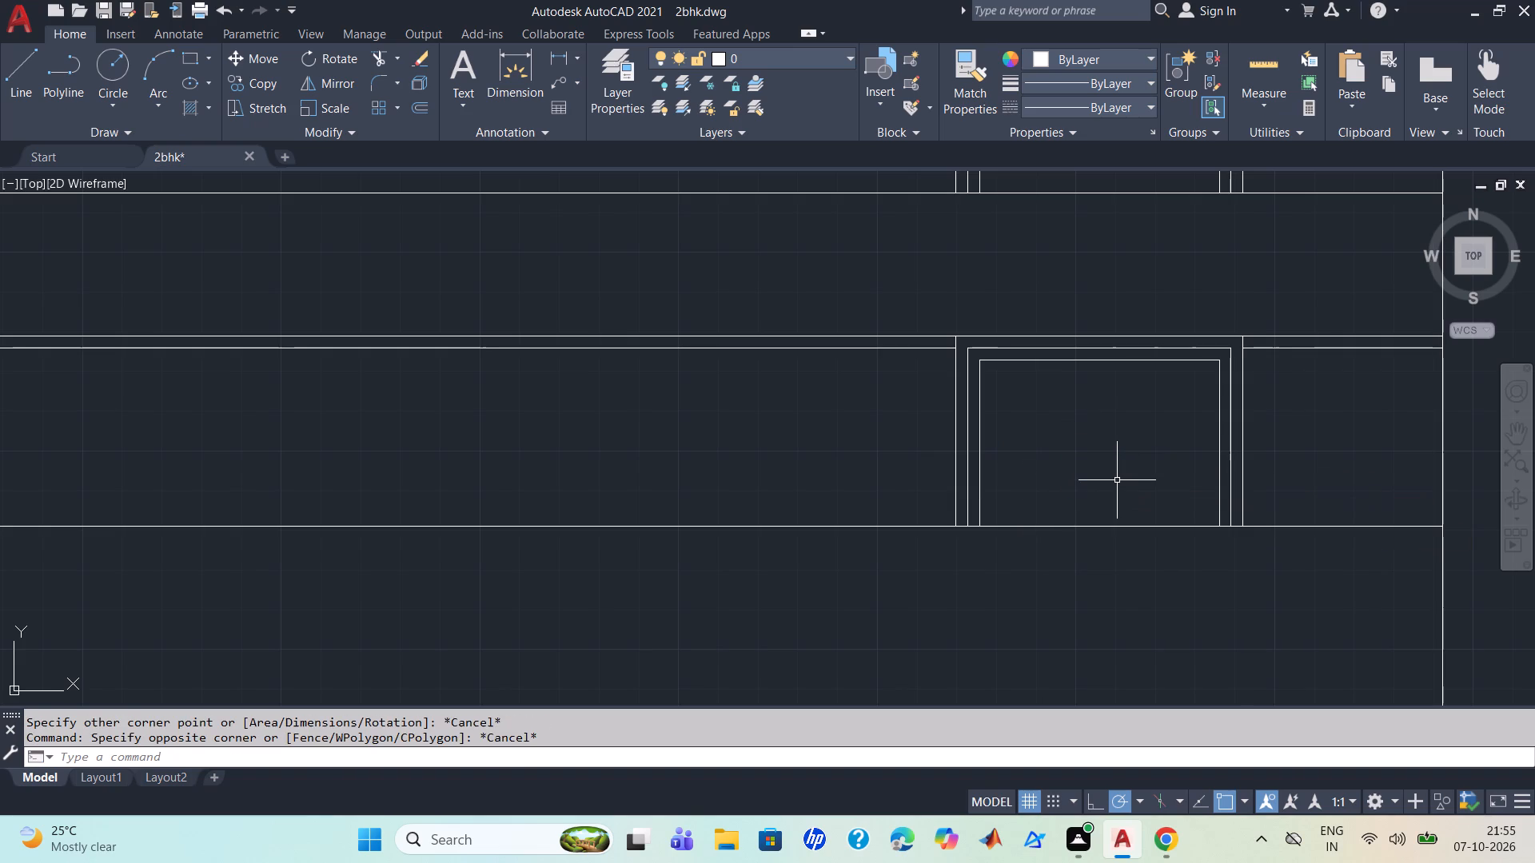
Draw a small flat rectangle about 10" wide inside the lower opening's frame, slightly left of its centre.
{"action": "type", "text": "rec"}
{"action": "key", "text": "Return"}
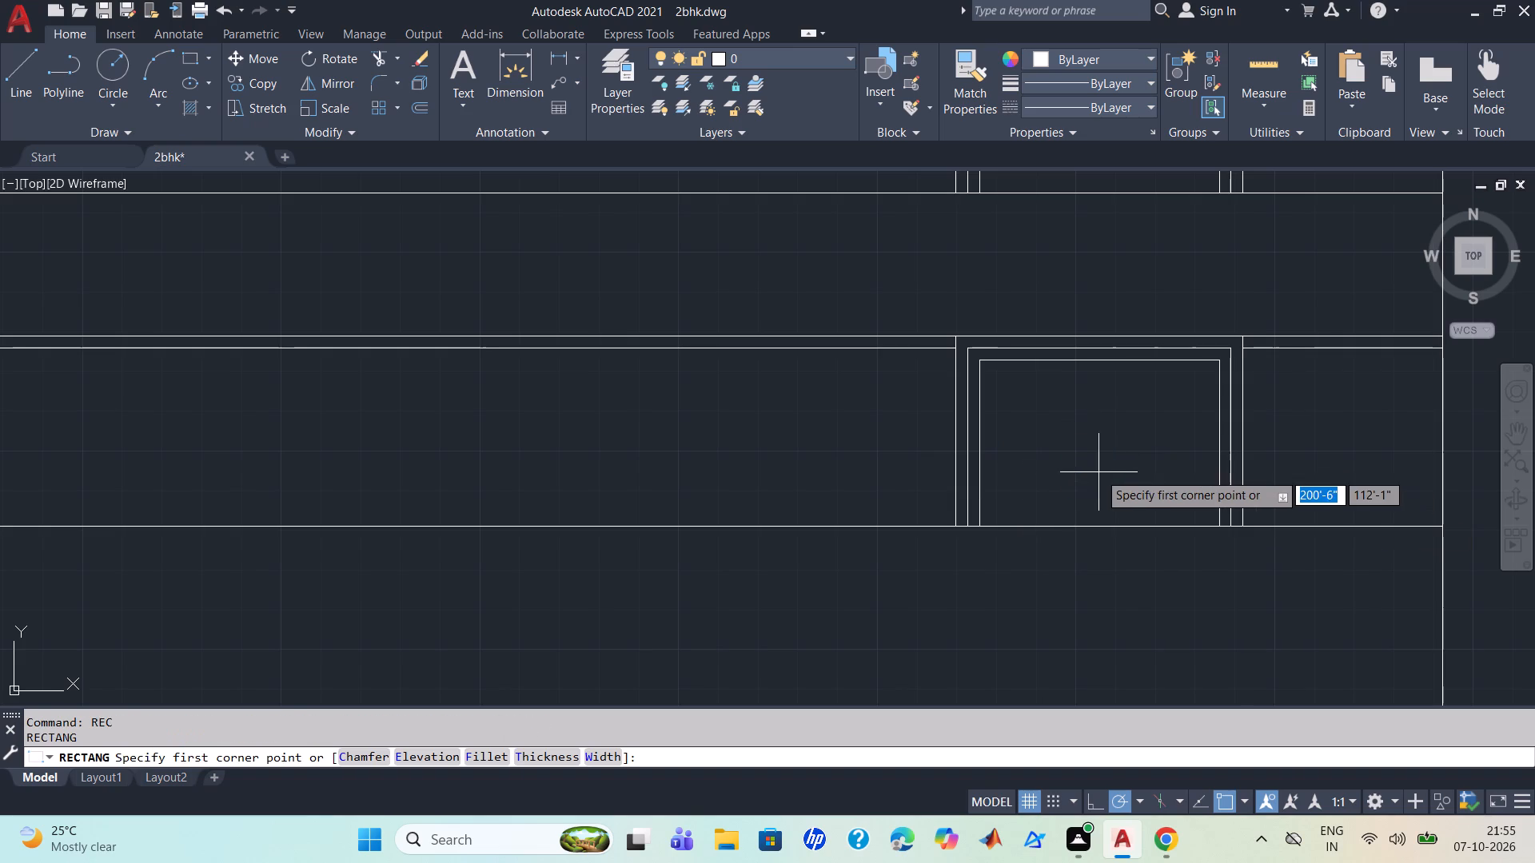
{"action": "left_click", "coordinate": [1063, 428]}
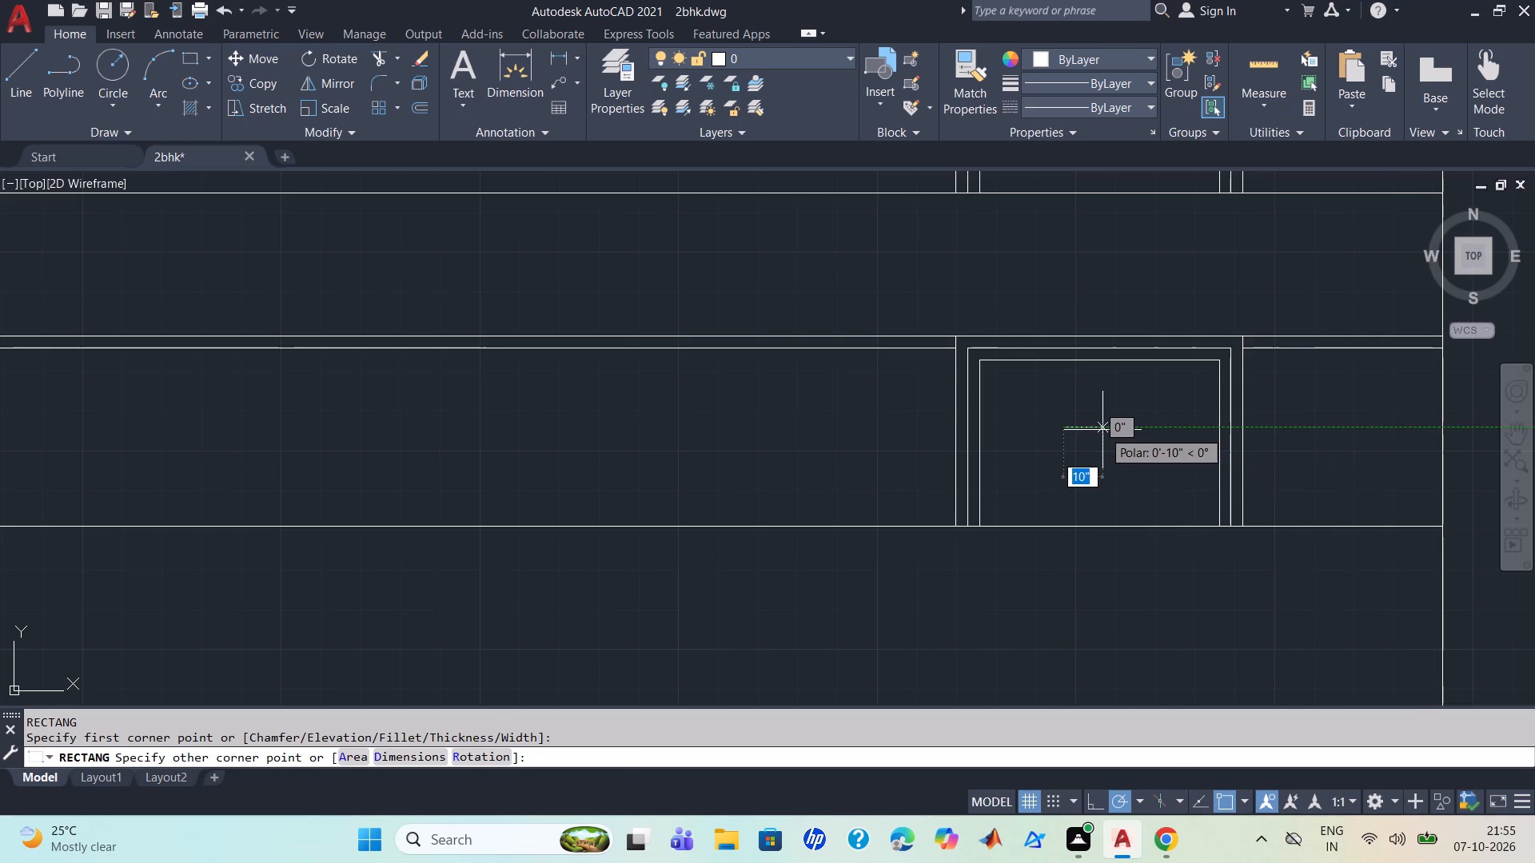
{"action": "left_click", "coordinate": [1102, 441]}
Draw a small flat rectangle about 1'-3" wide inside the upper opening's frame, near its lower-left corner.
{"action": "scroll", "coordinate": [1159, 457], "scroll_direction": "down", "scroll_amount": 1}
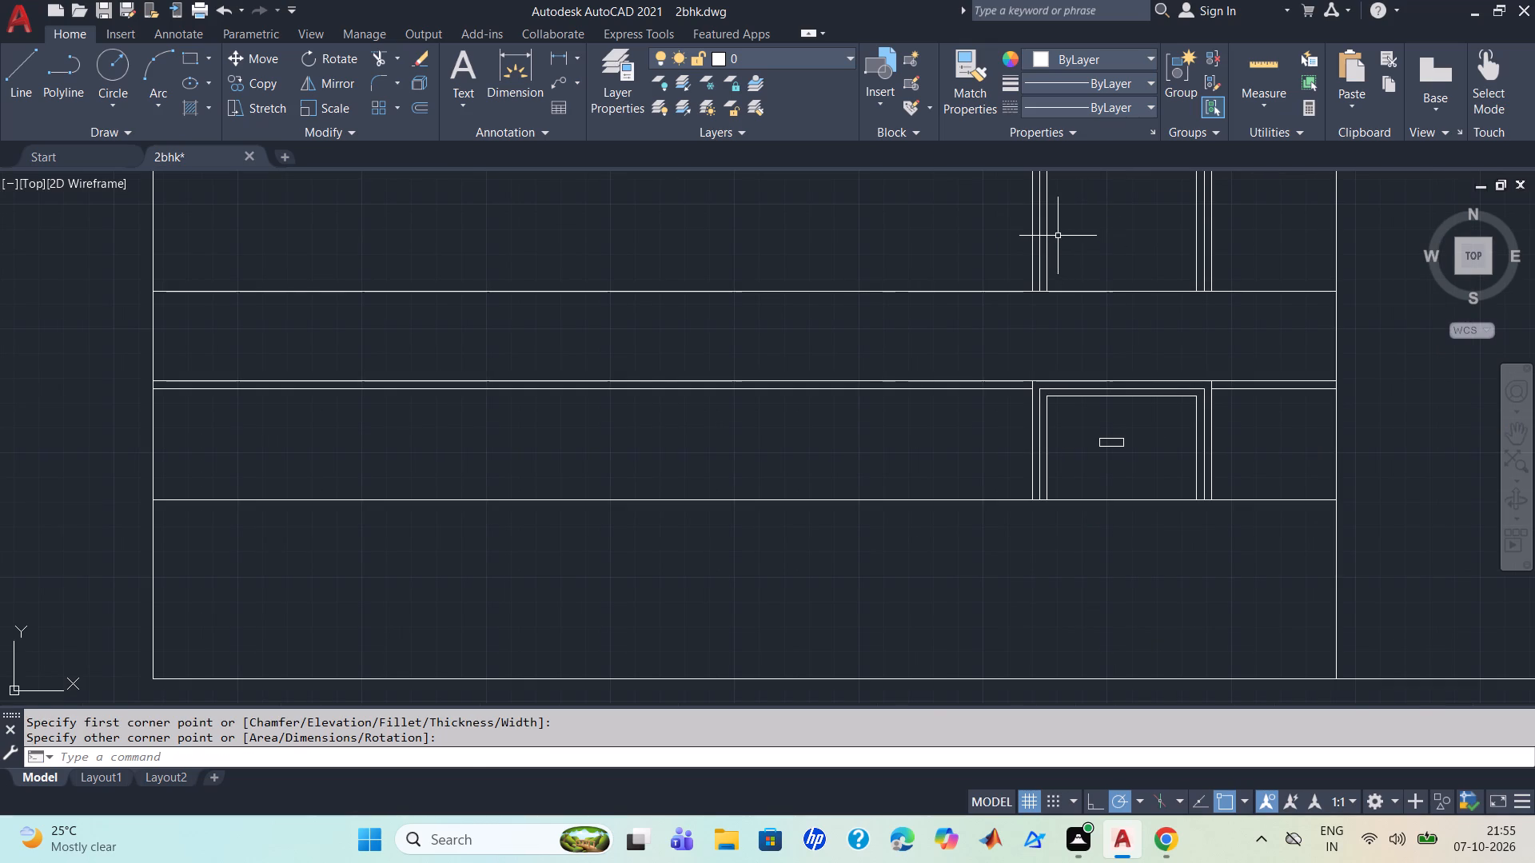
{"action": "left_click", "coordinate": [1058, 236]}
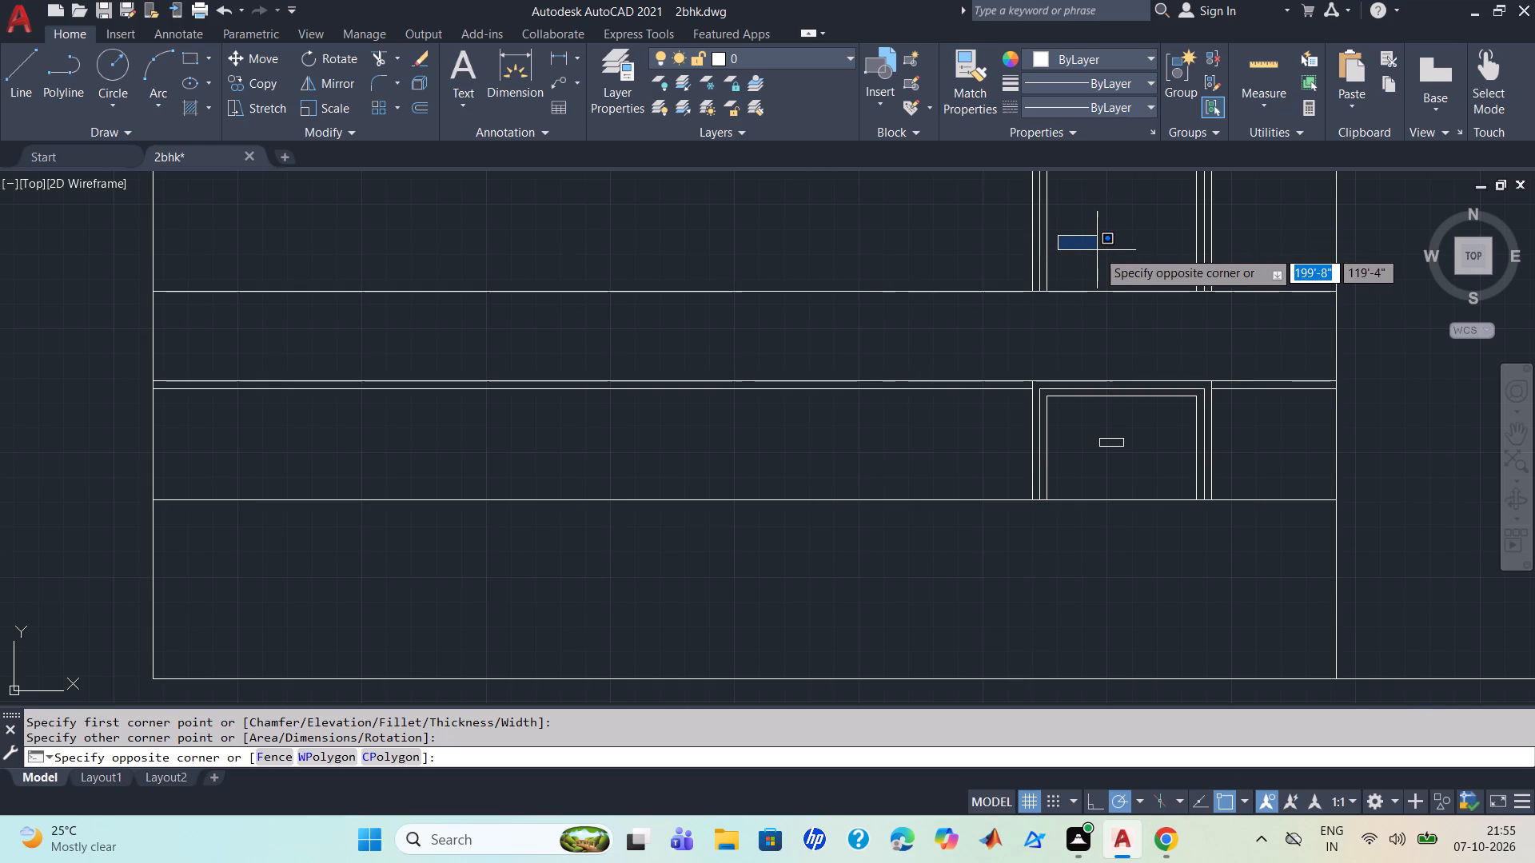
{"action": "key", "text": "Escape"}
{"action": "type", "text": "rec"}
{"action": "key", "text": "Return"}
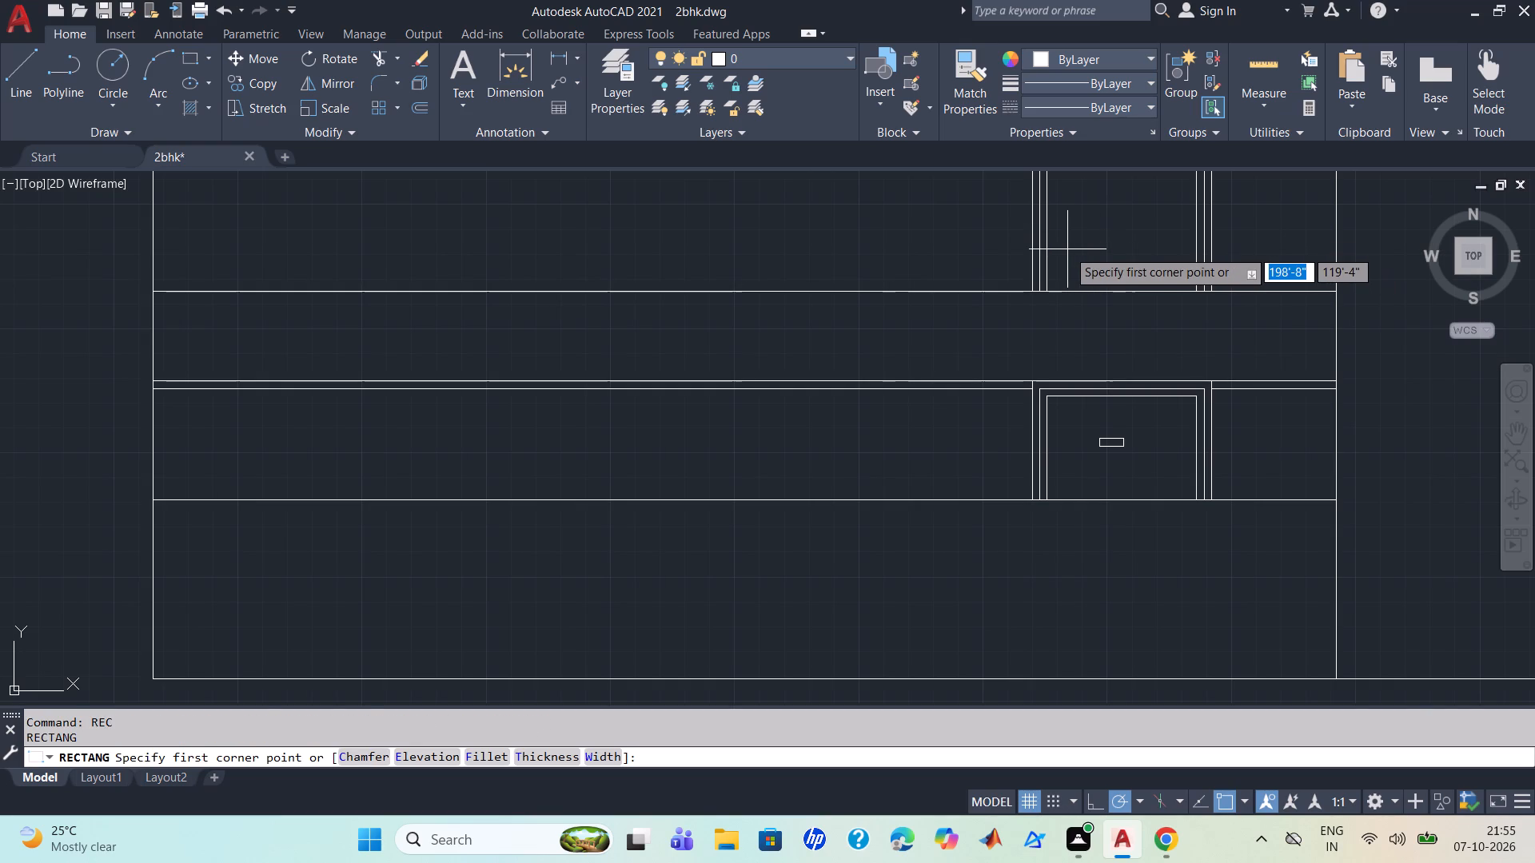
{"action": "left_click", "coordinate": [1060, 242]}
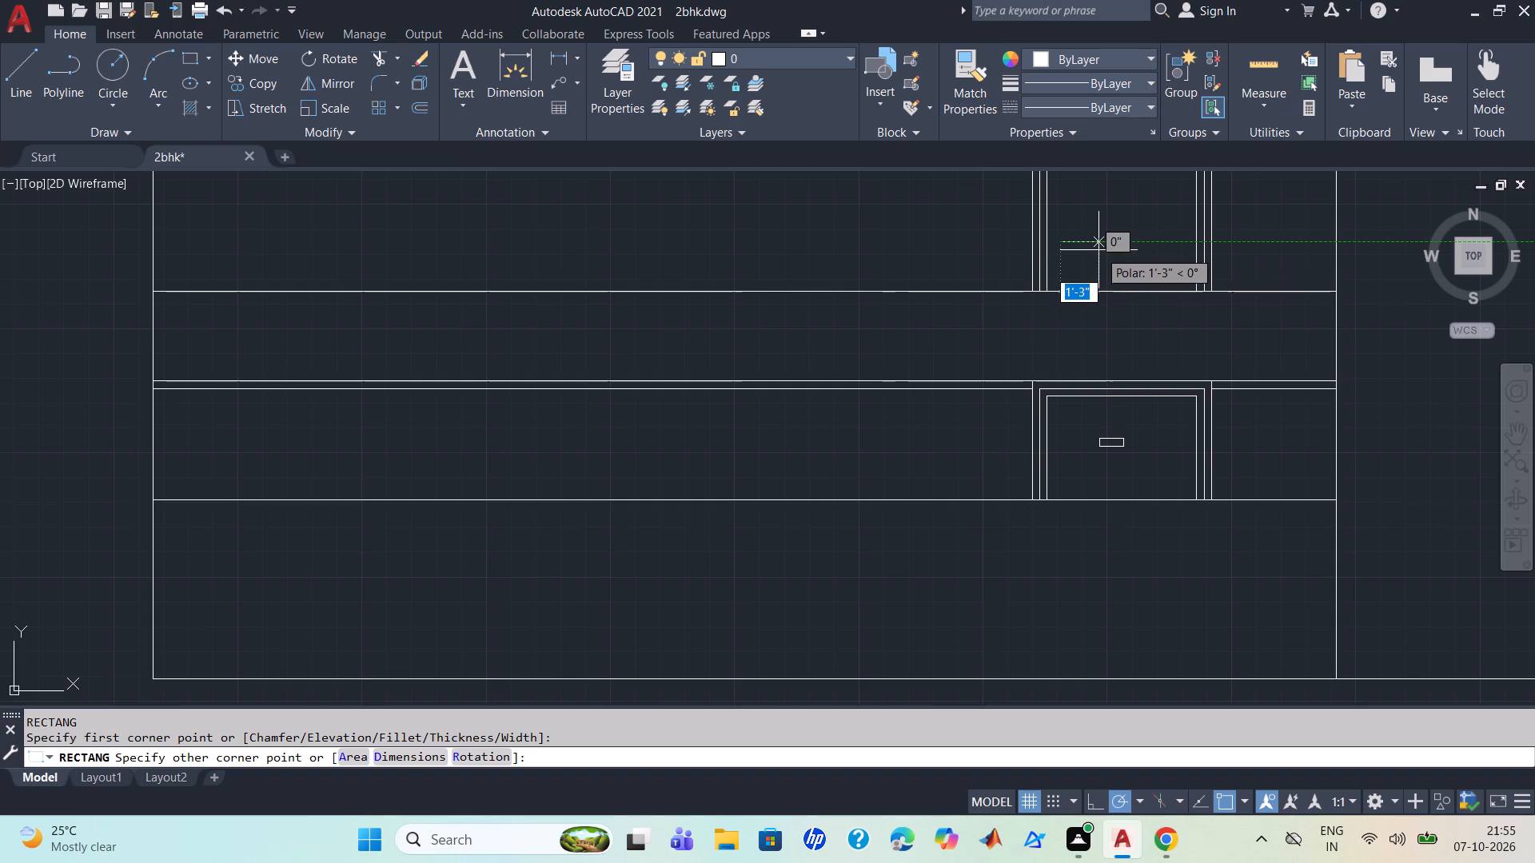
{"action": "left_click", "coordinate": [1095, 255]}
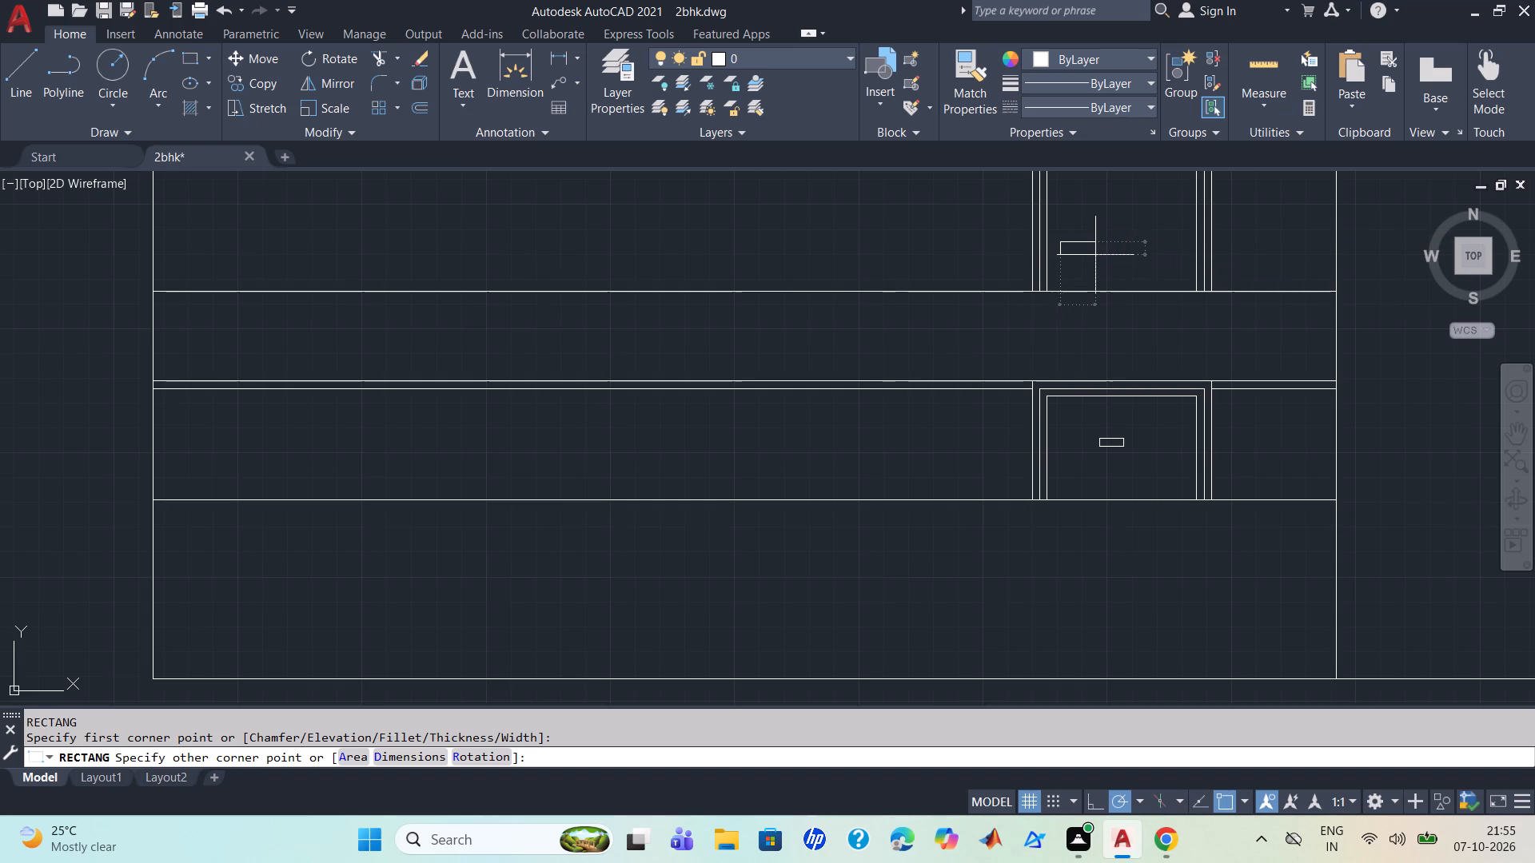
Move the small rectangle in the lower opening down into the frame's bottom-left corner.
{"action": "left_click", "coordinate": [1150, 477]}
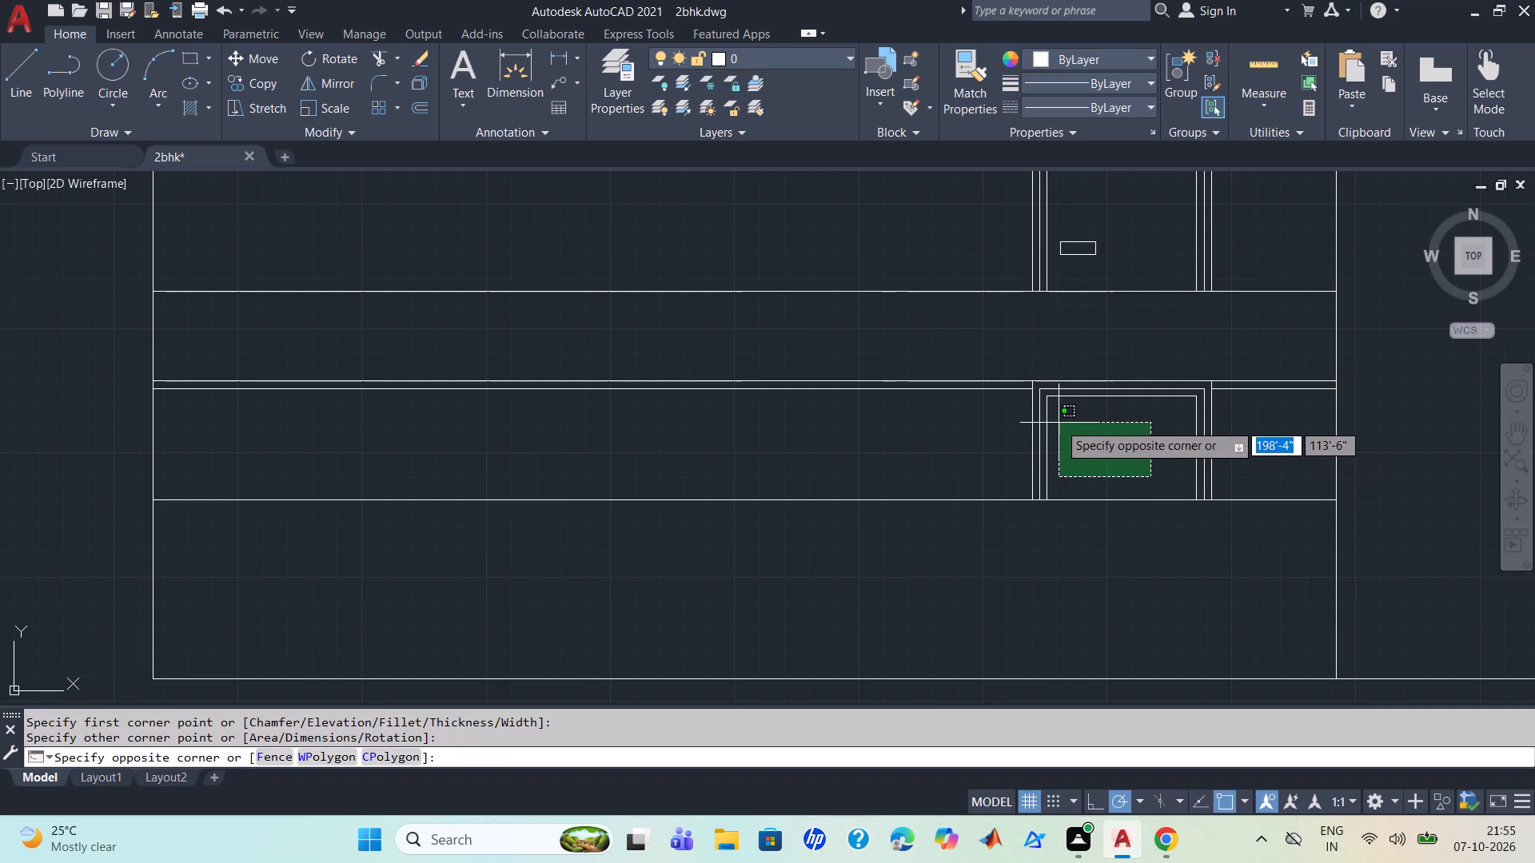
{"action": "left_click", "coordinate": [1070, 420]}
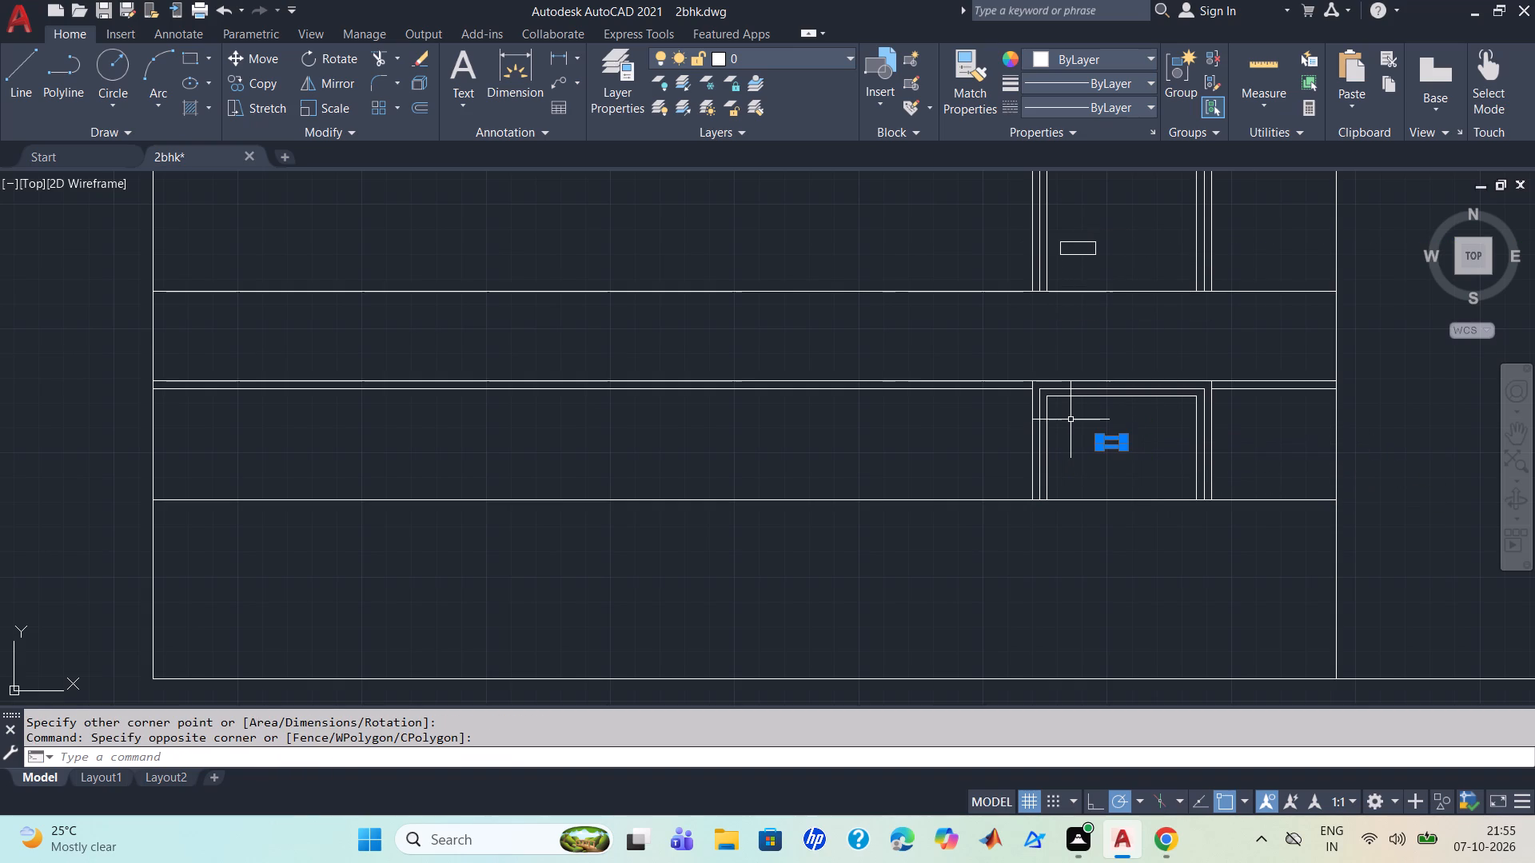
{"action": "key", "text": "m"}
{"action": "key", "text": "Return"}
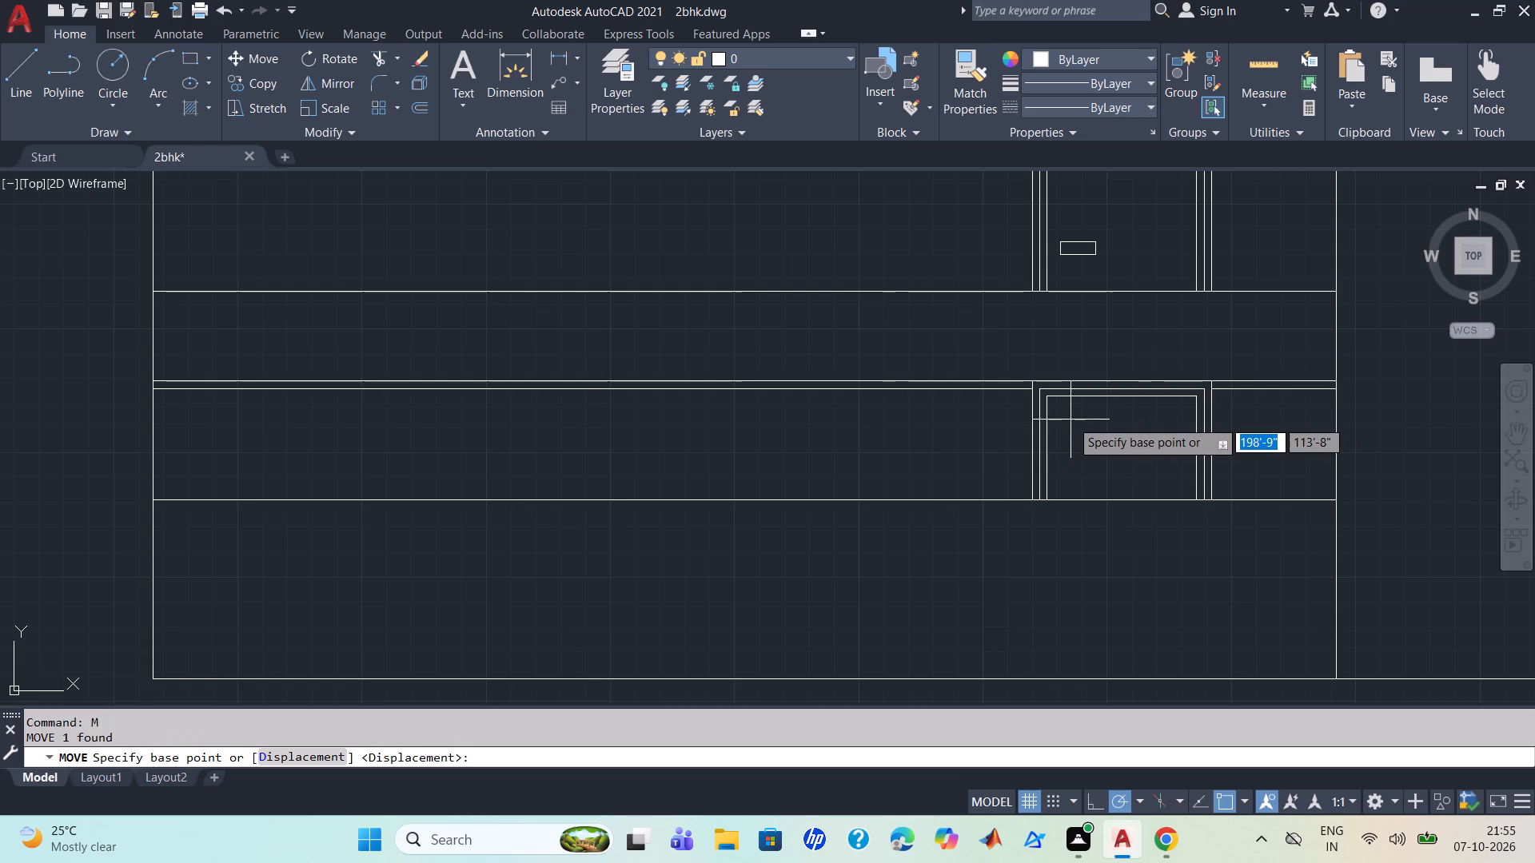
{"action": "scroll", "coordinate": [1073, 419], "scroll_direction": "up", "scroll_amount": 2}
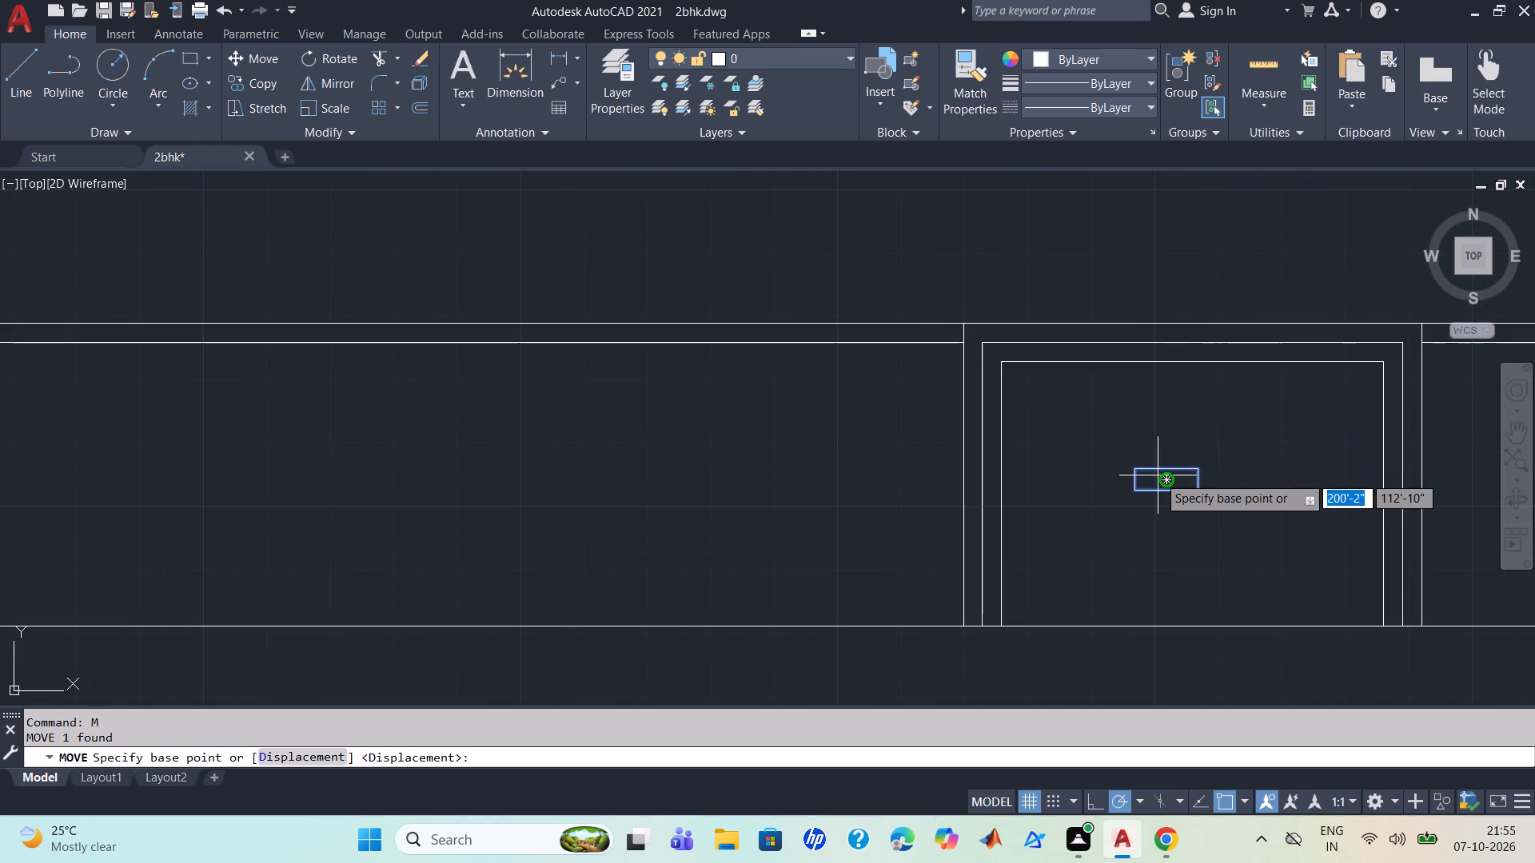
{"action": "left_click", "coordinate": [1165, 478]}
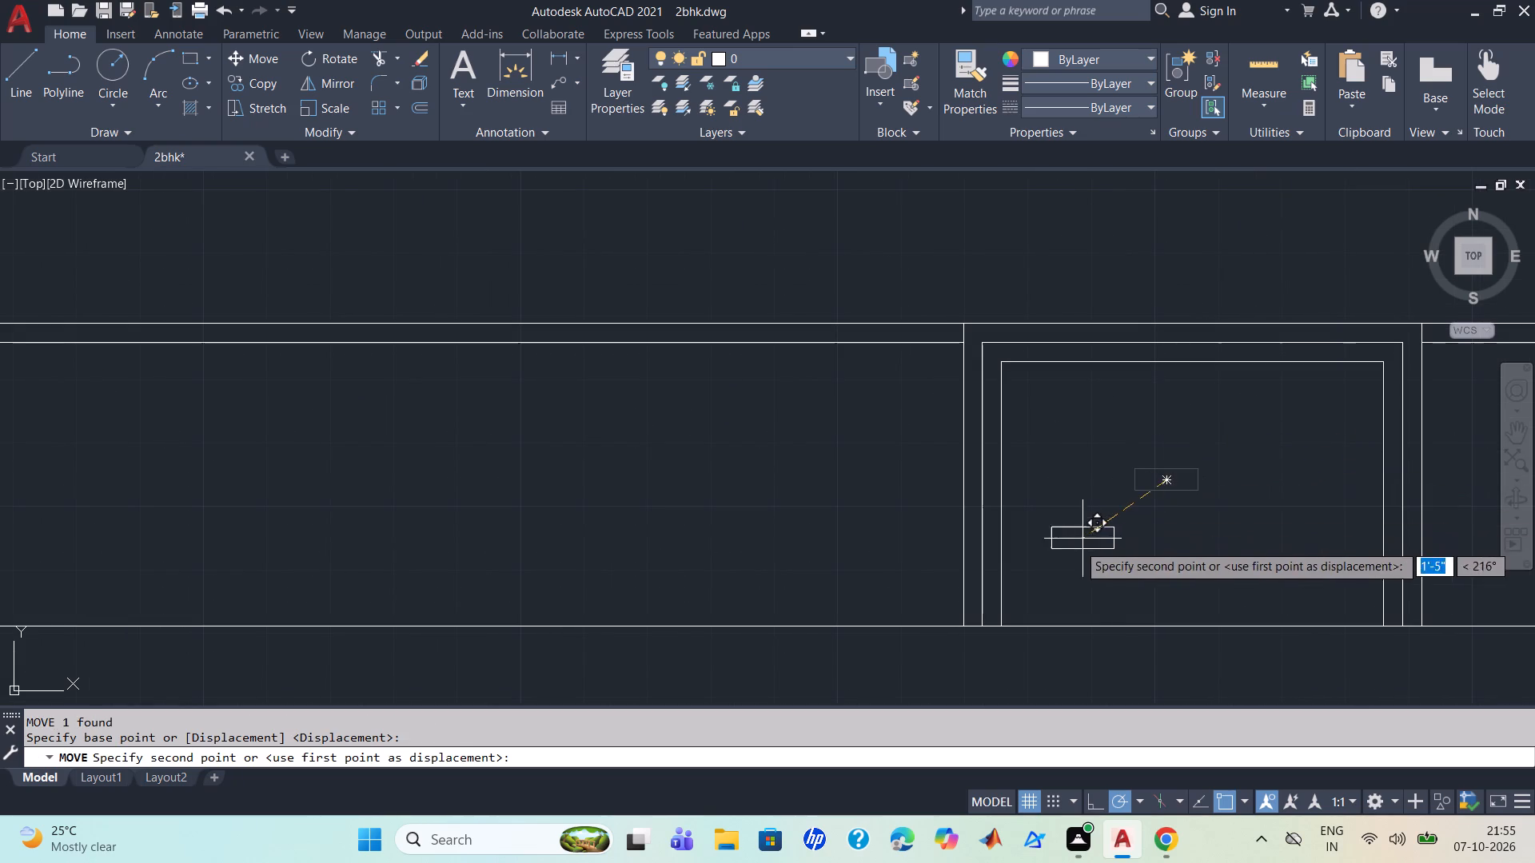
{"action": "left_click", "coordinate": [1043, 603]}
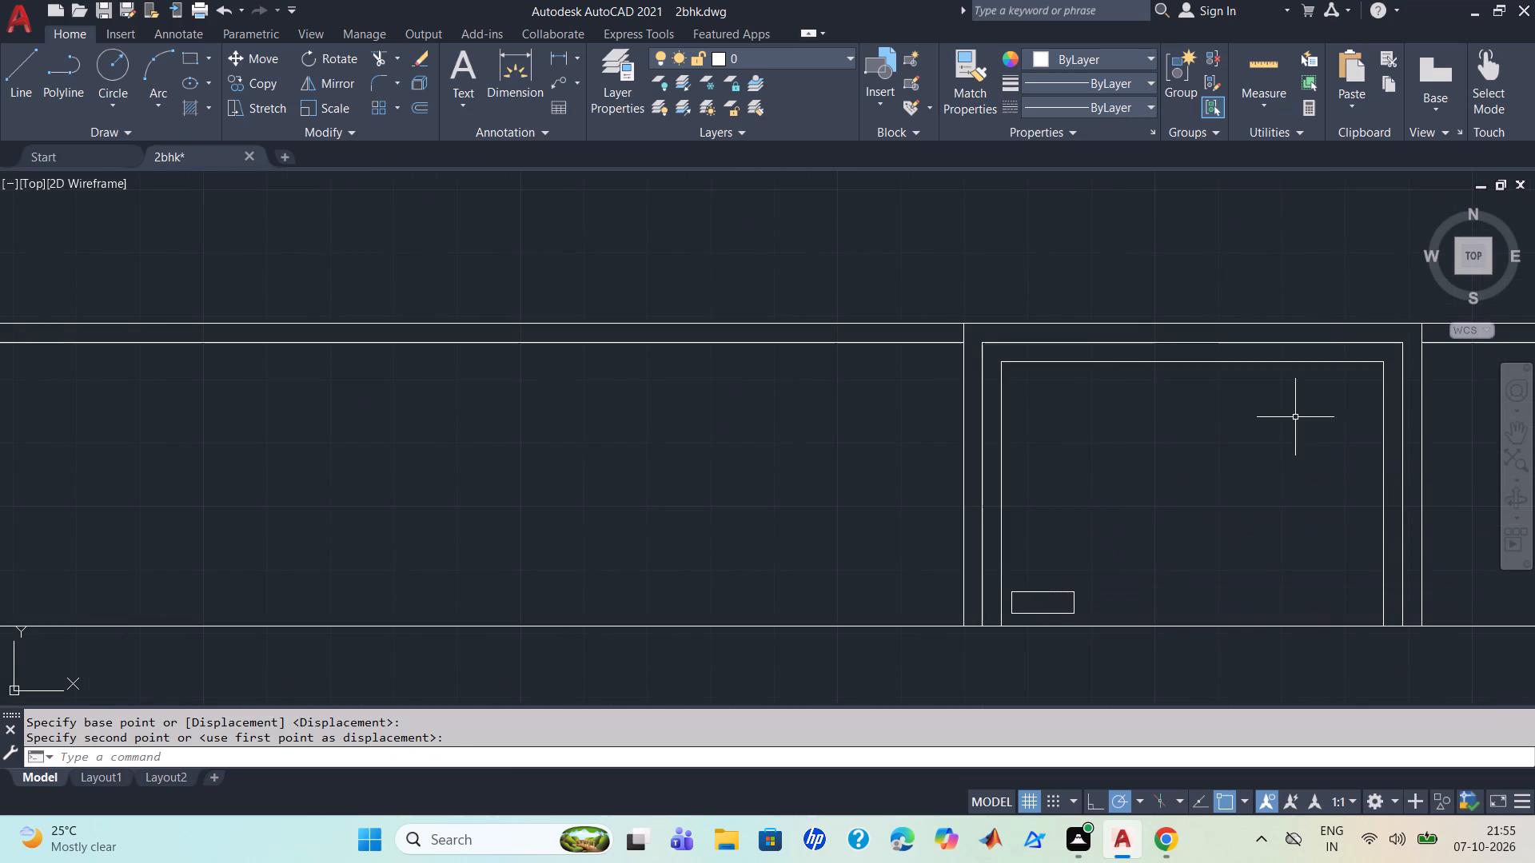
Join the elevation's outer boundary lines, vertical divider and the storey lines meeting it, using one crossing selection.
{"action": "scroll", "coordinate": [1295, 417], "scroll_direction": "down", "scroll_amount": 3}
{"action": "scroll", "coordinate": [1303, 516], "scroll_direction": "down", "scroll_amount": 2}
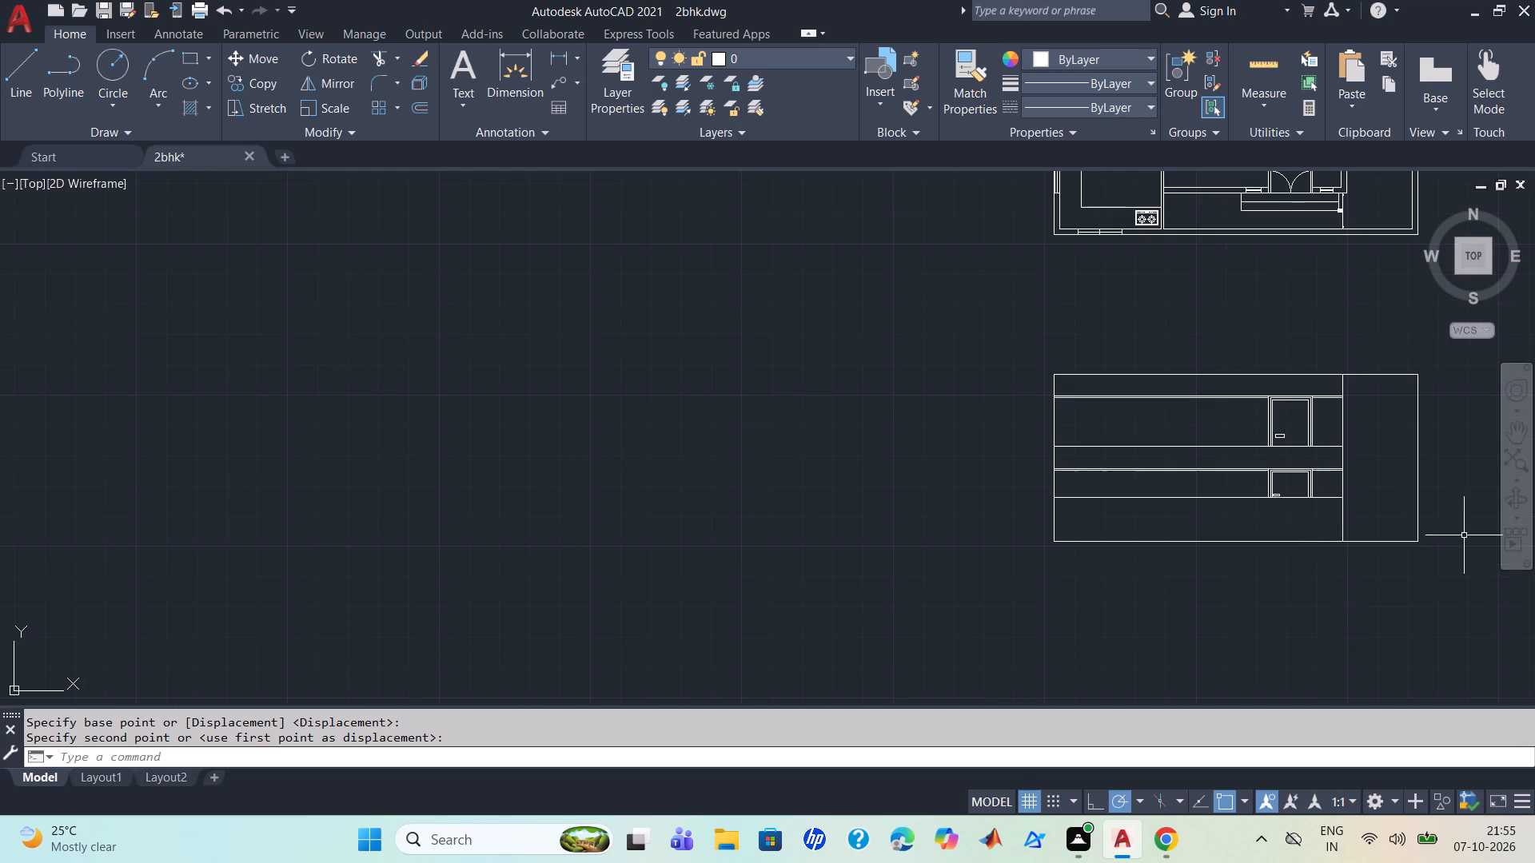
{"action": "middle_click_drag", "start_coordinate": [1457, 575], "coordinate": [1082, 544]}
{"action": "scroll", "coordinate": [1081, 542], "scroll_direction": "up", "scroll_amount": 1}
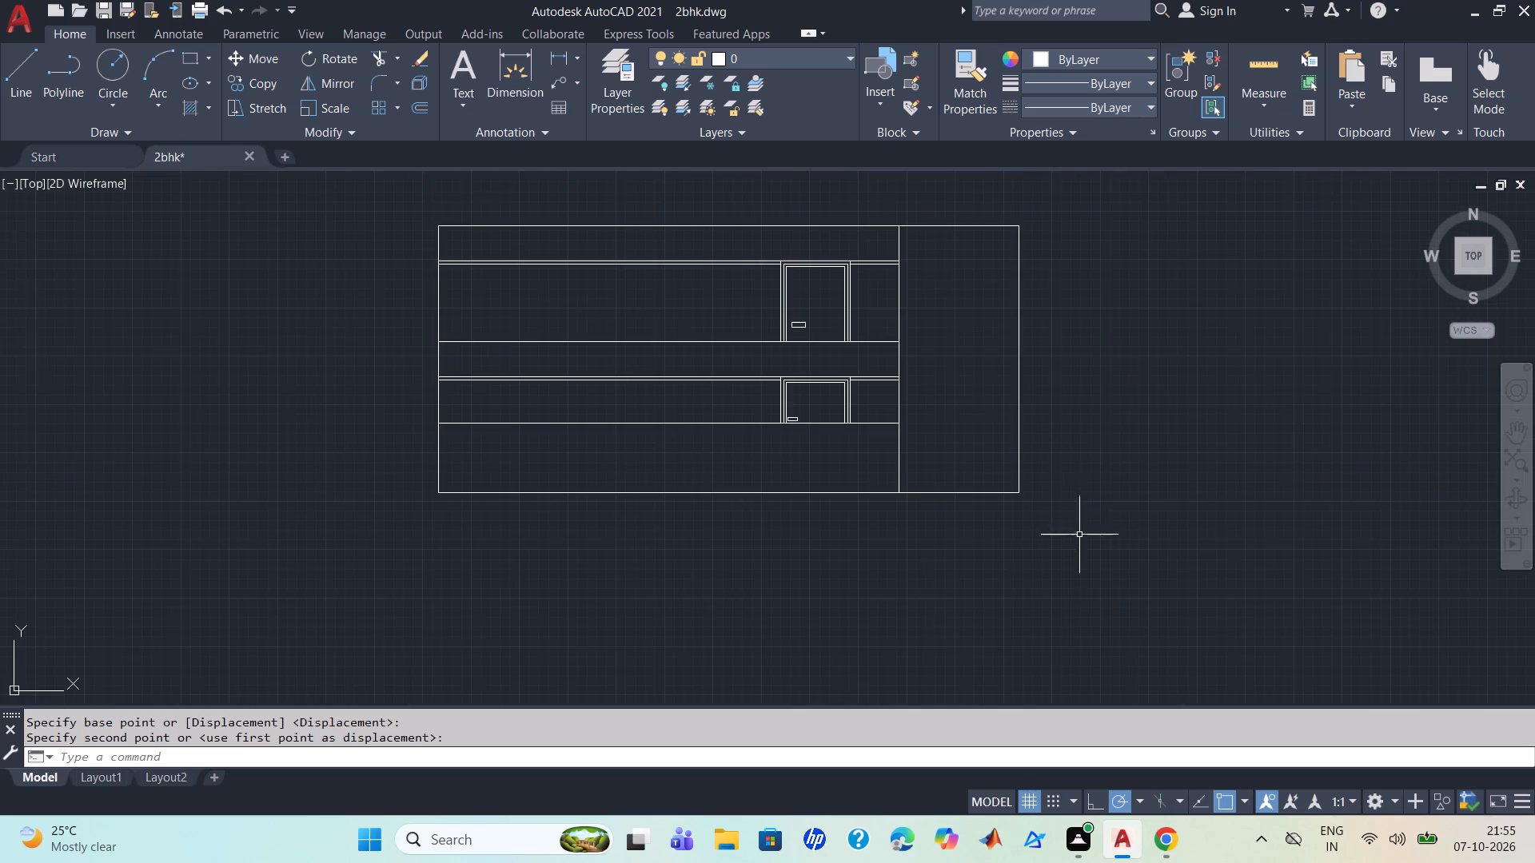
{"action": "left_click", "coordinate": [1057, 531]}
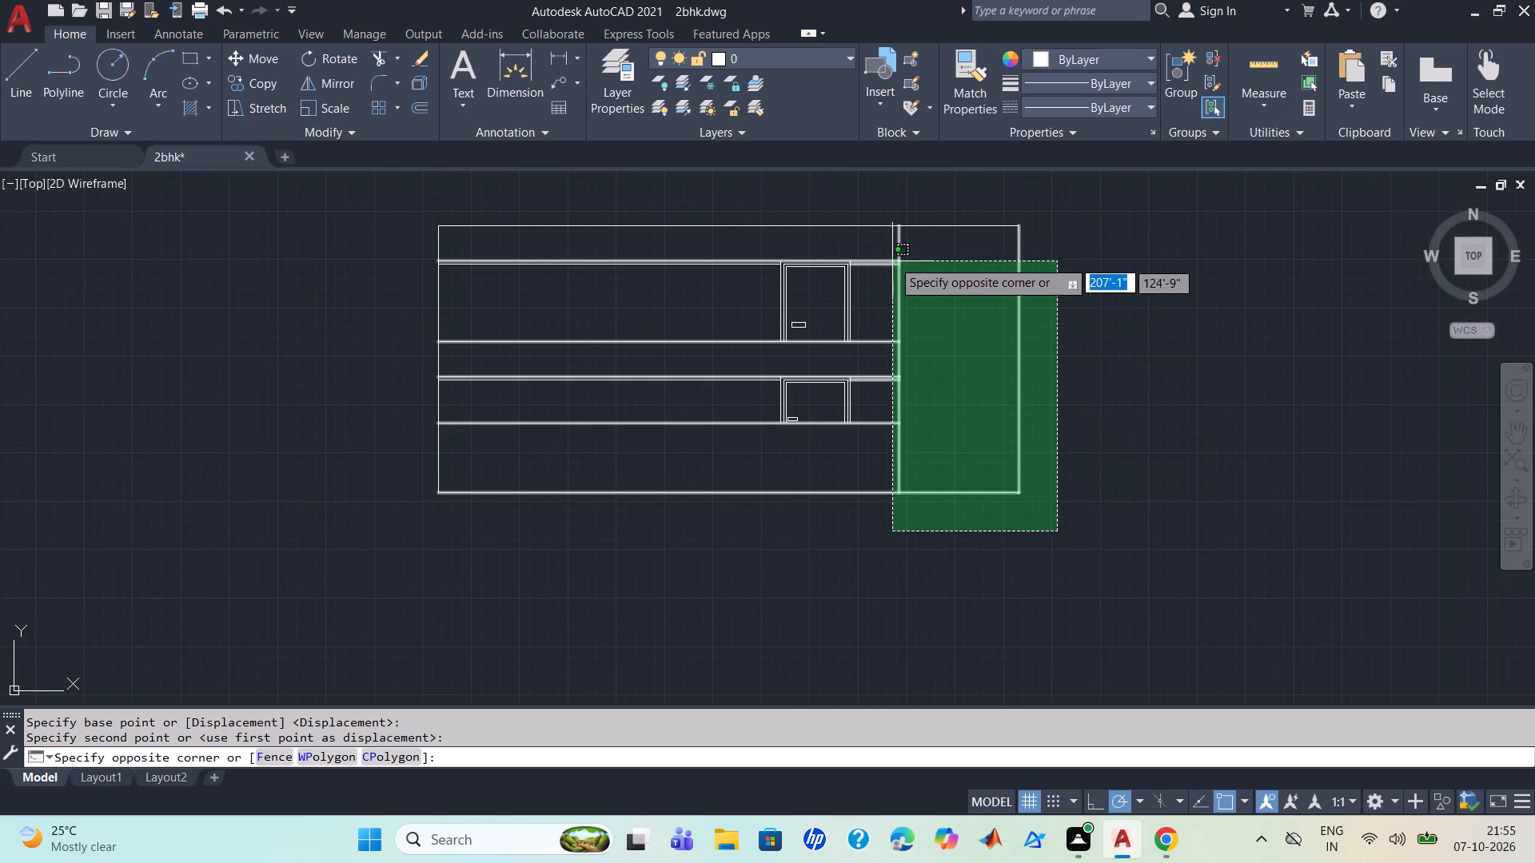
{"action": "left_click", "coordinate": [894, 217]}
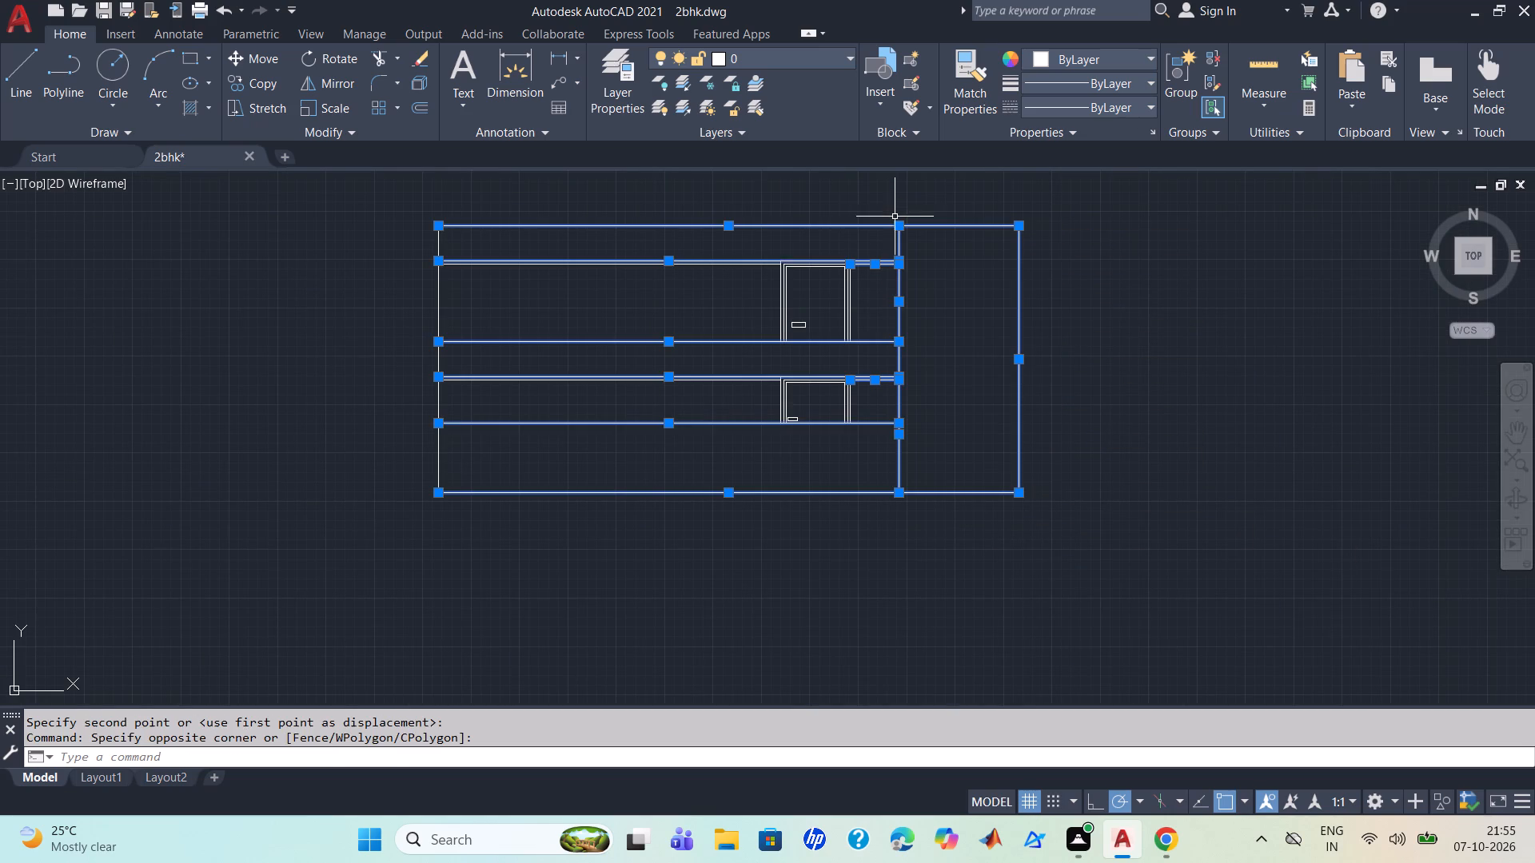
{"action": "key", "text": "j"}
{"action": "key", "text": "Return"}
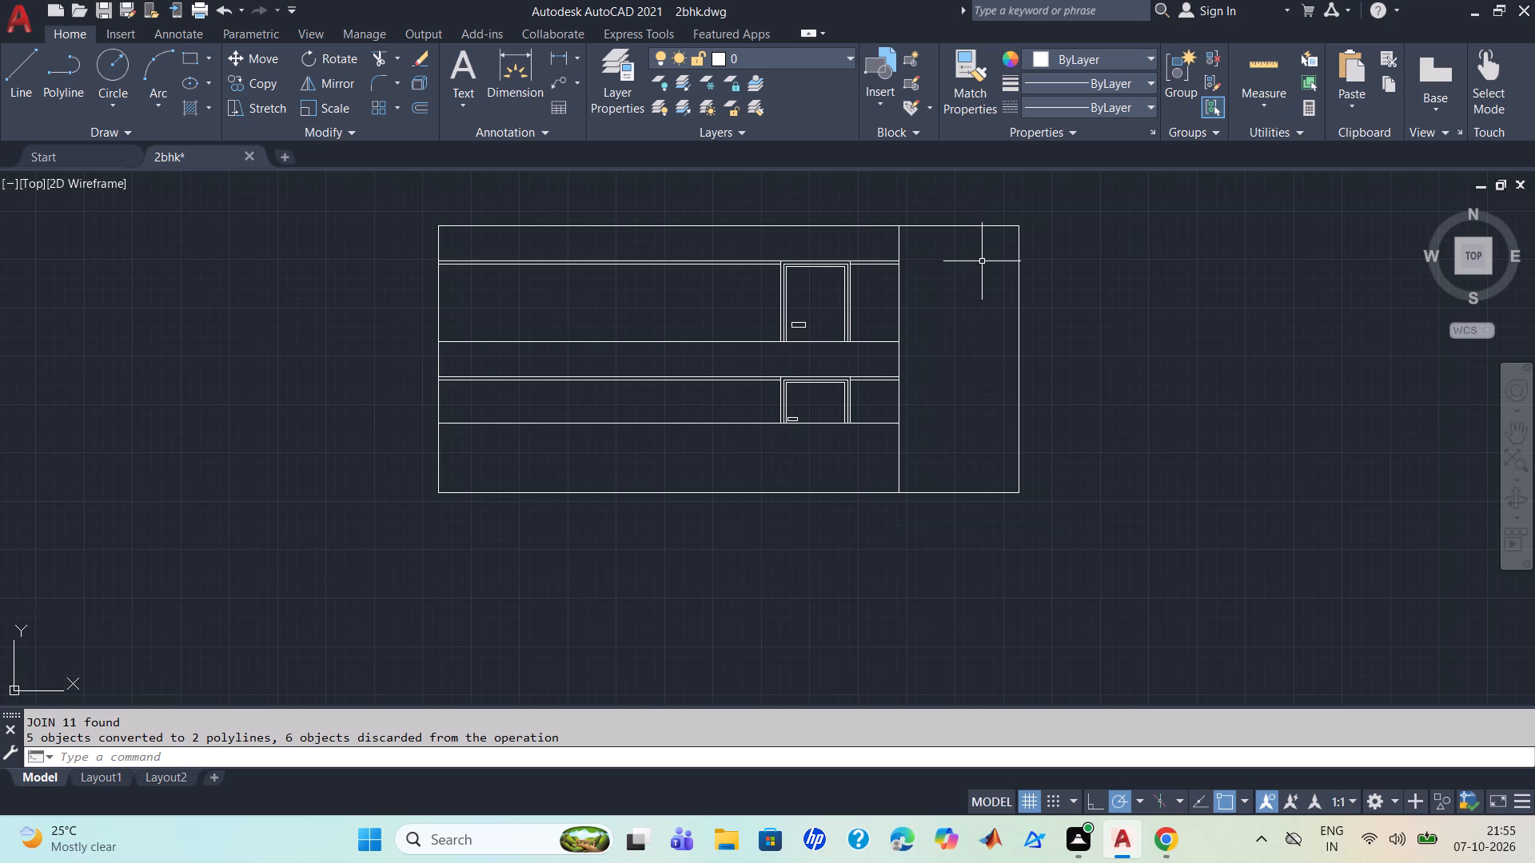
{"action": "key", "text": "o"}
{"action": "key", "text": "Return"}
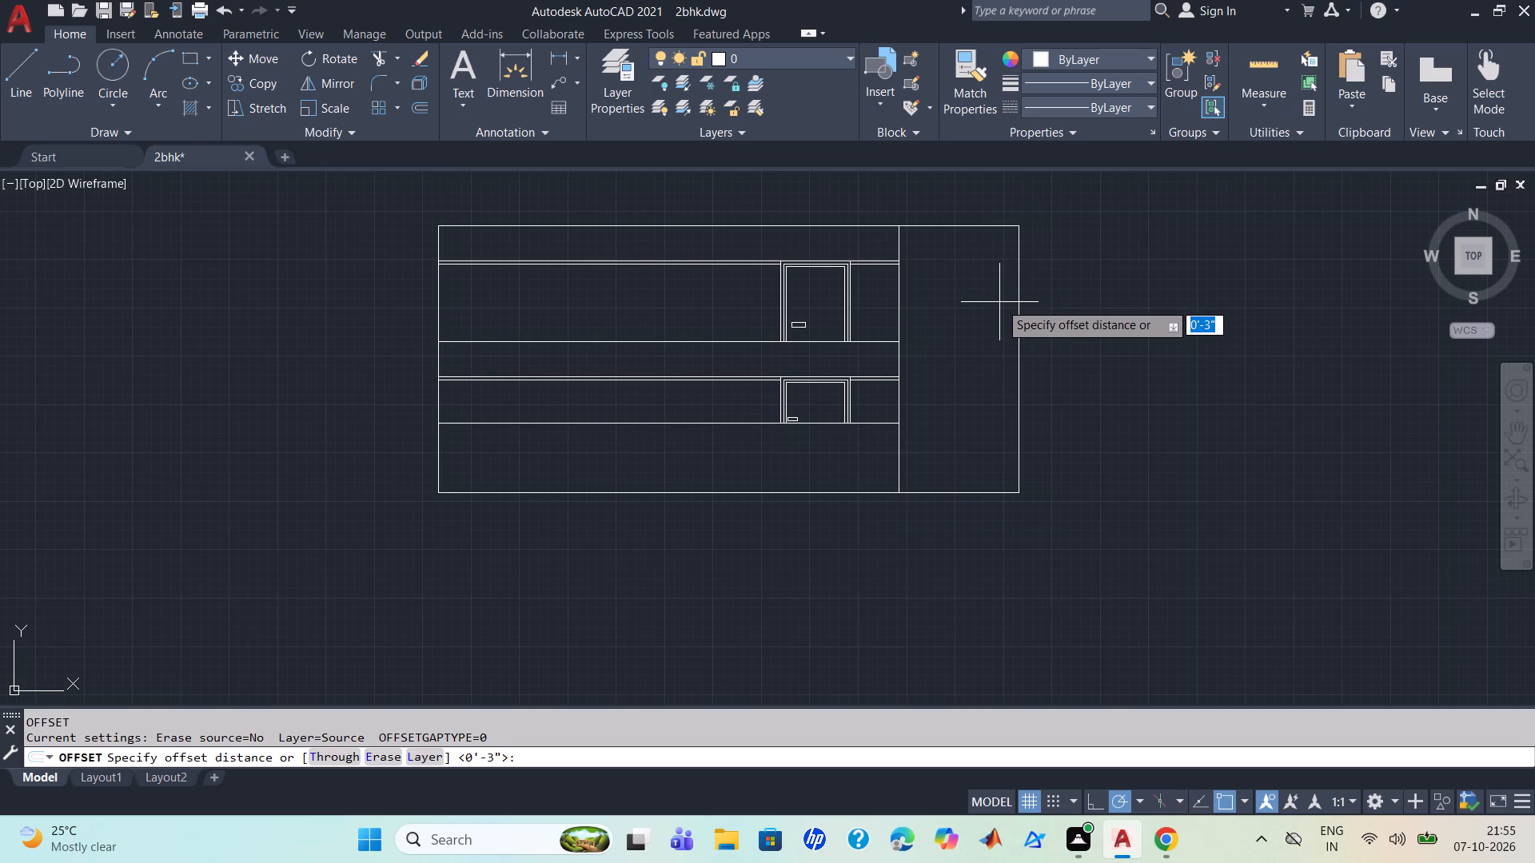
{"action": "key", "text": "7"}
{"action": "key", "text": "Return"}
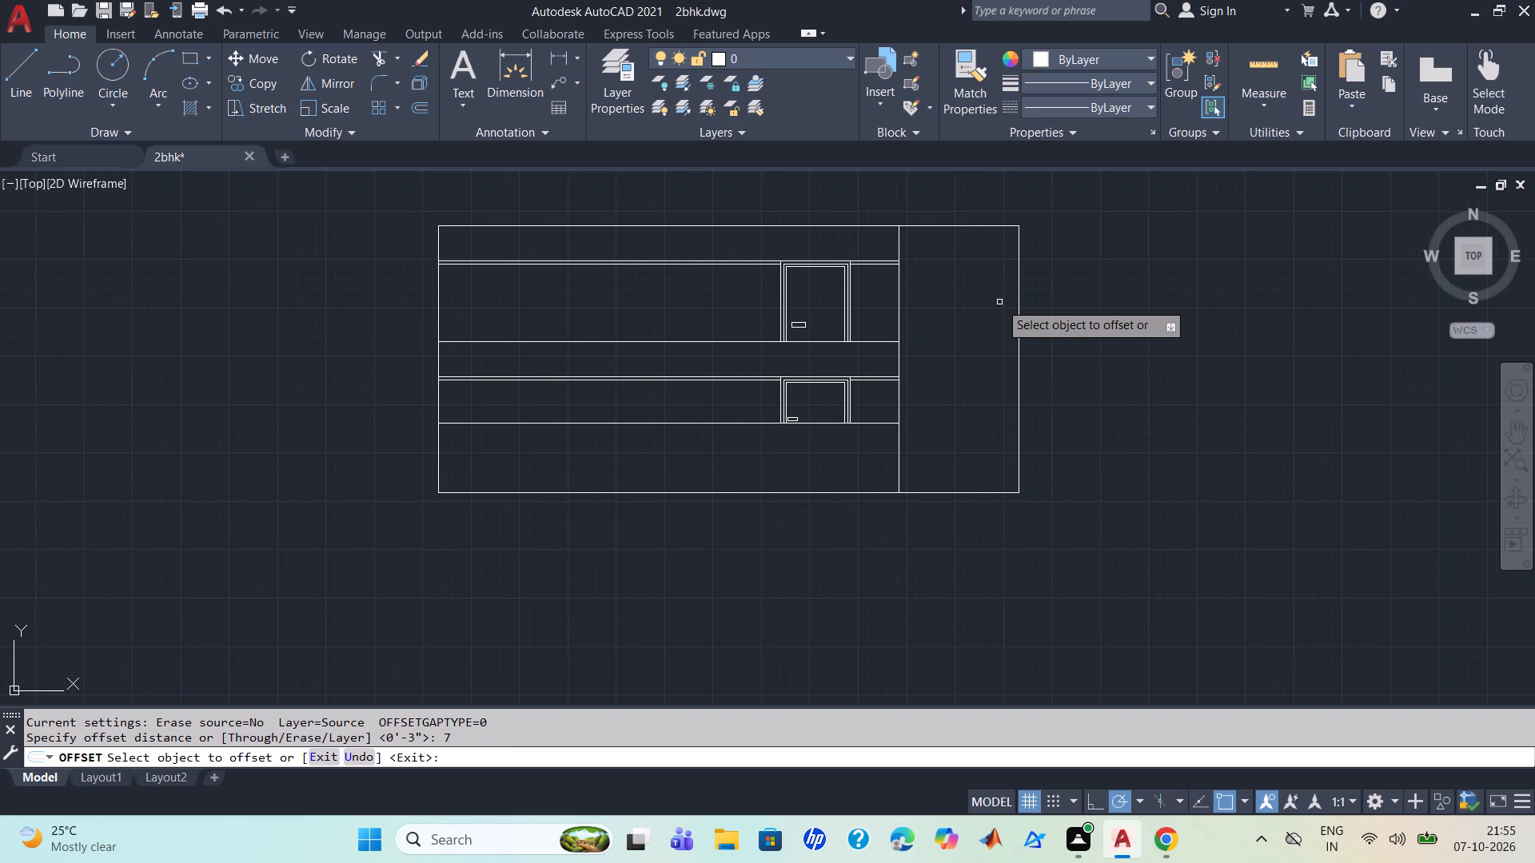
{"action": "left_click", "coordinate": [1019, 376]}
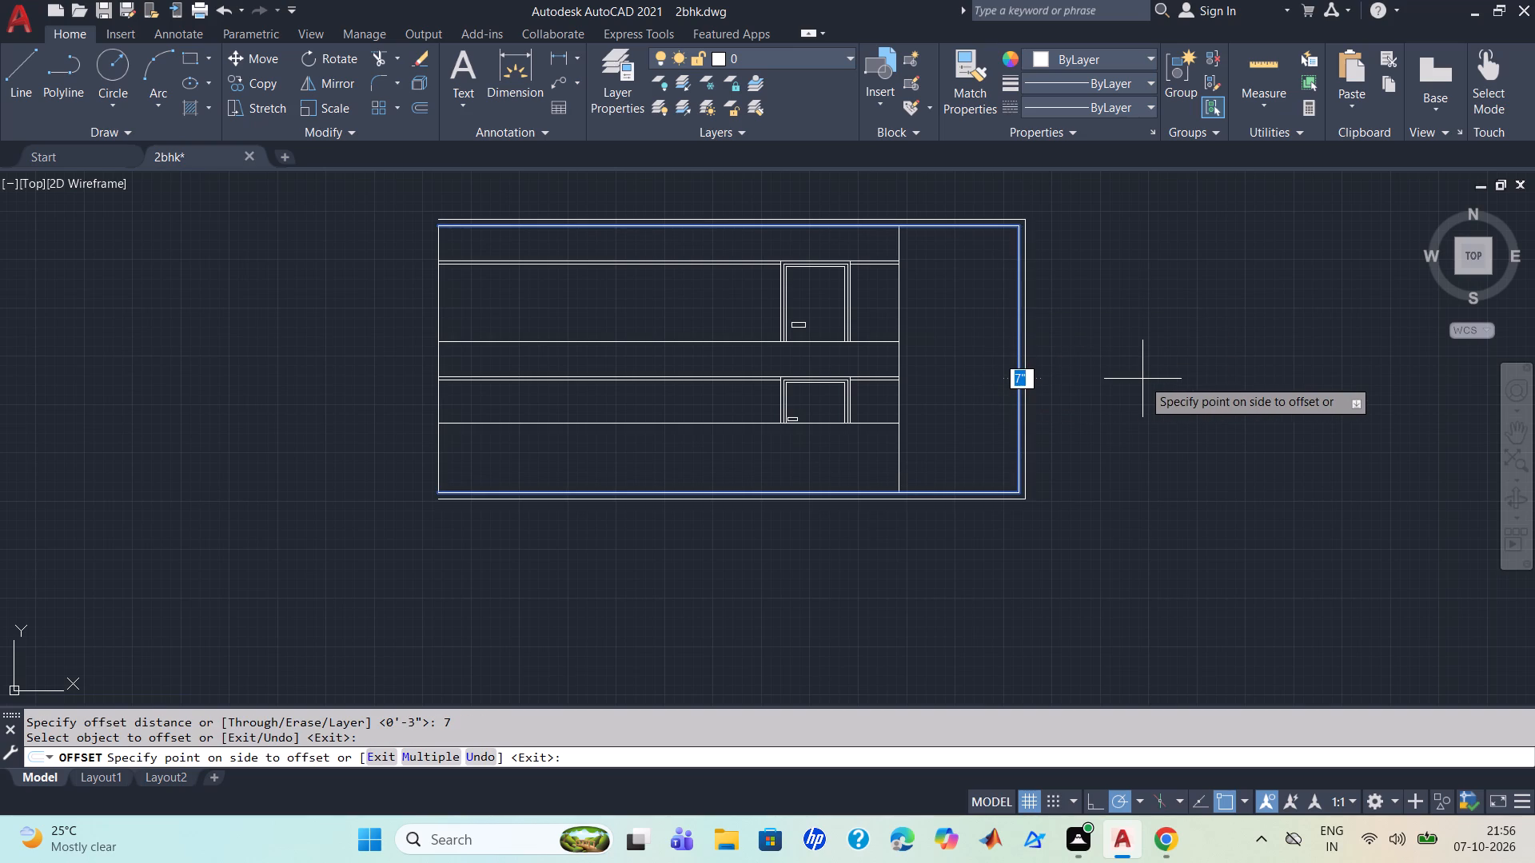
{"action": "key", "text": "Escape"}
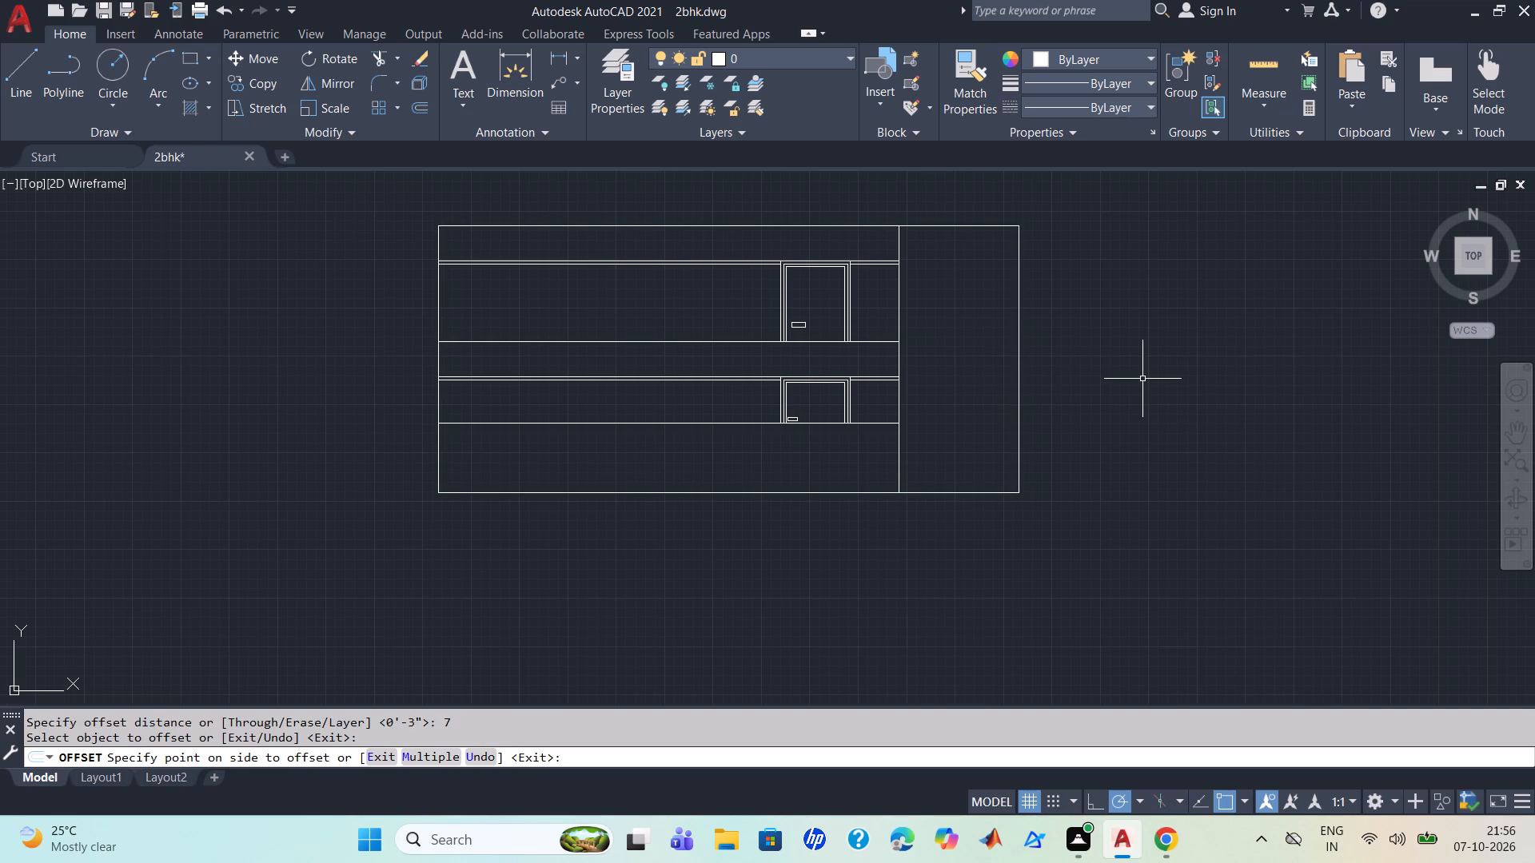
Draw vertical construction lines through both ends of the kitchen window in the plan's bottom wall, projecting them across the elevation.
{"action": "scroll", "coordinate": [1126, 388], "scroll_direction": "down", "scroll_amount": 1}
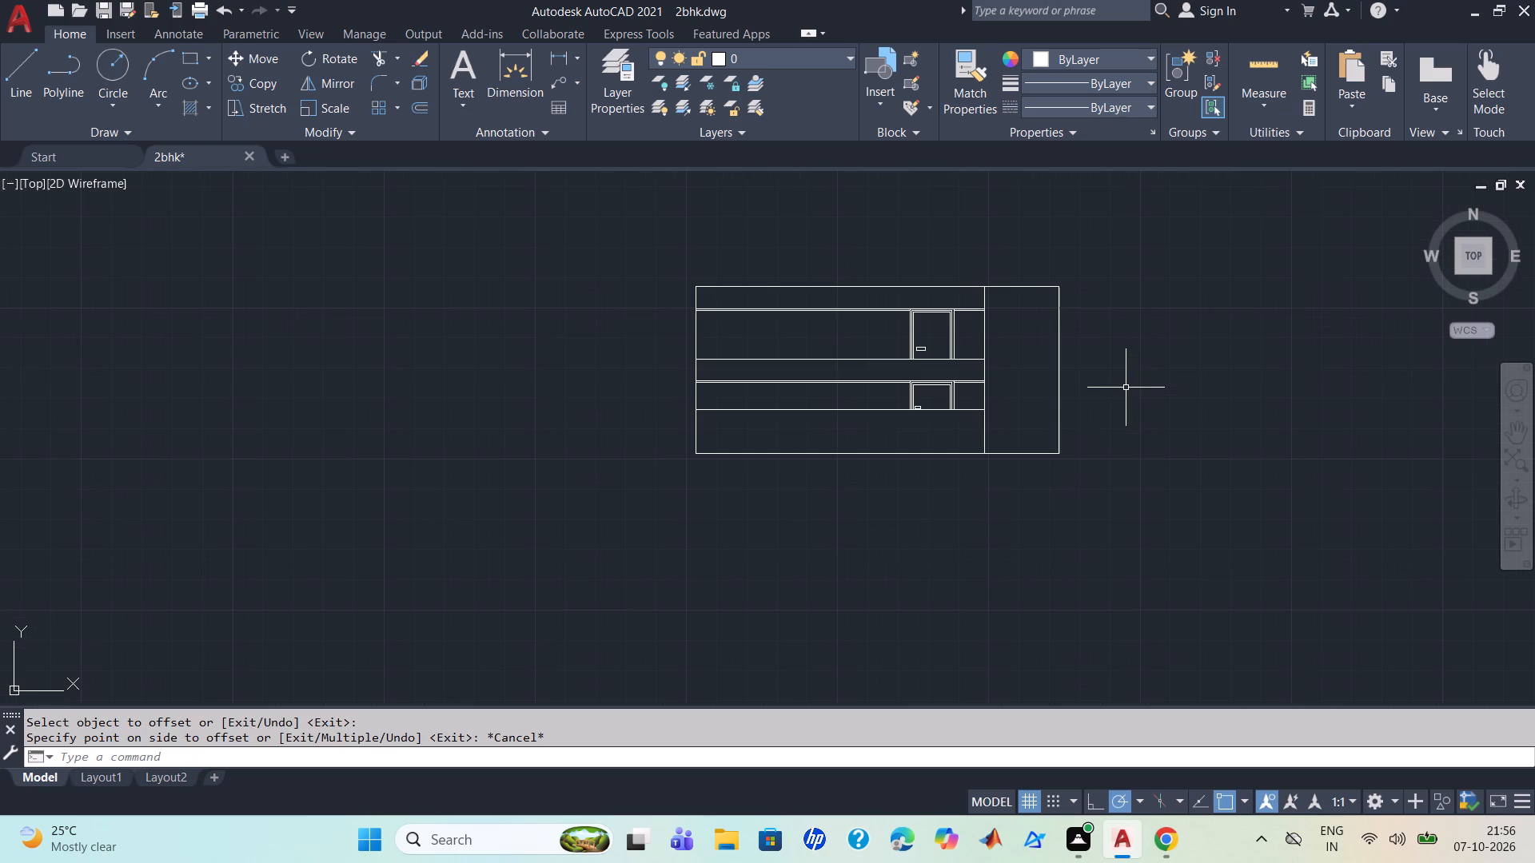
{"action": "scroll", "coordinate": [1126, 388], "scroll_direction": "up", "scroll_amount": 1}
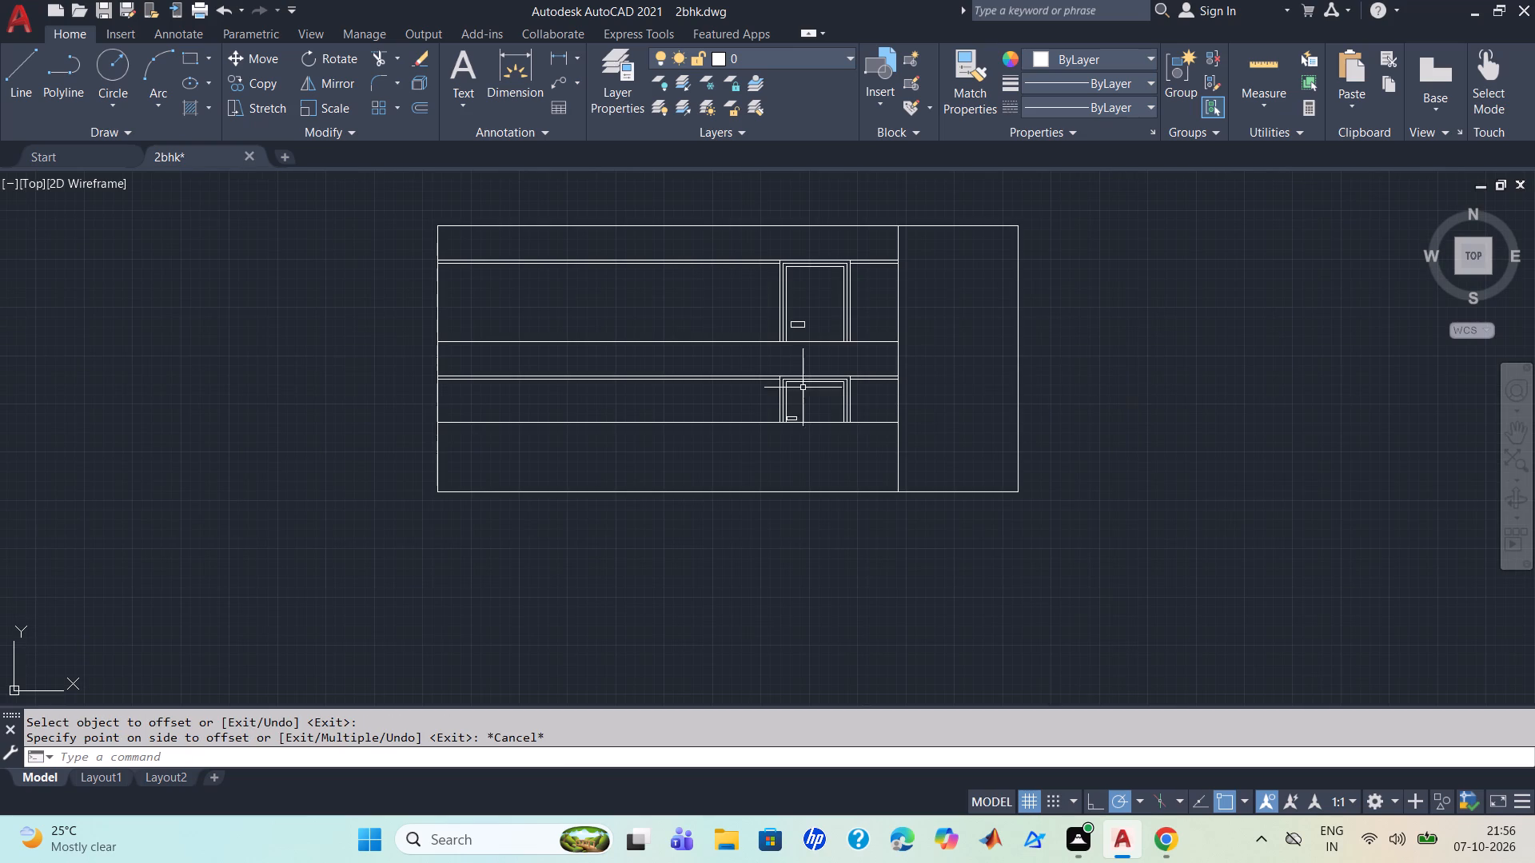
{"action": "scroll", "coordinate": [843, 368], "scroll_direction": "up", "scroll_amount": 2}
{"action": "scroll", "coordinate": [843, 368], "scroll_direction": "down", "scroll_amount": 5}
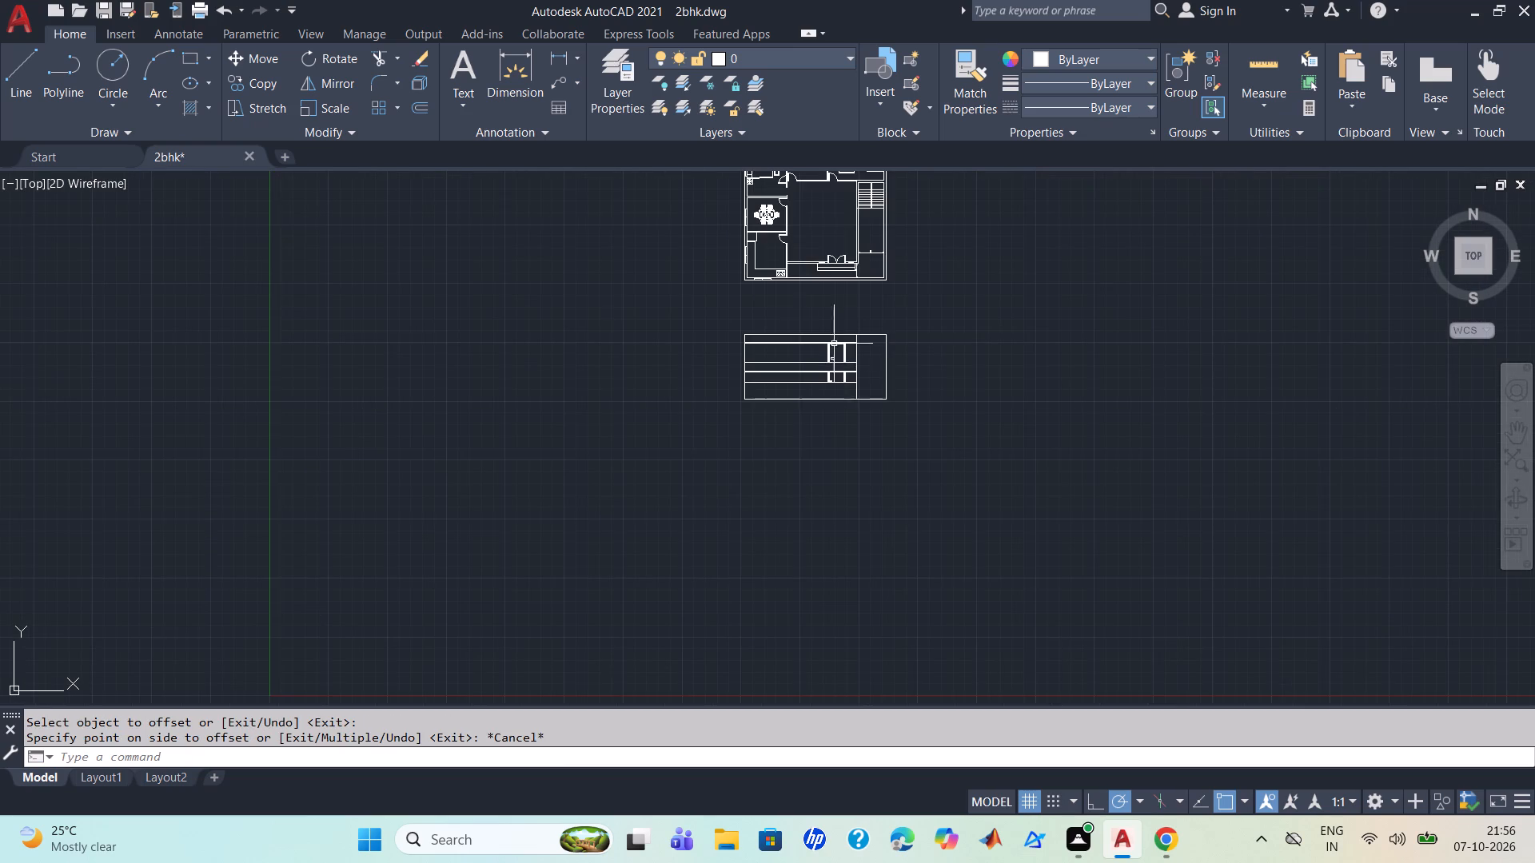
{"action": "scroll", "coordinate": [816, 304], "scroll_direction": "up", "scroll_amount": 2}
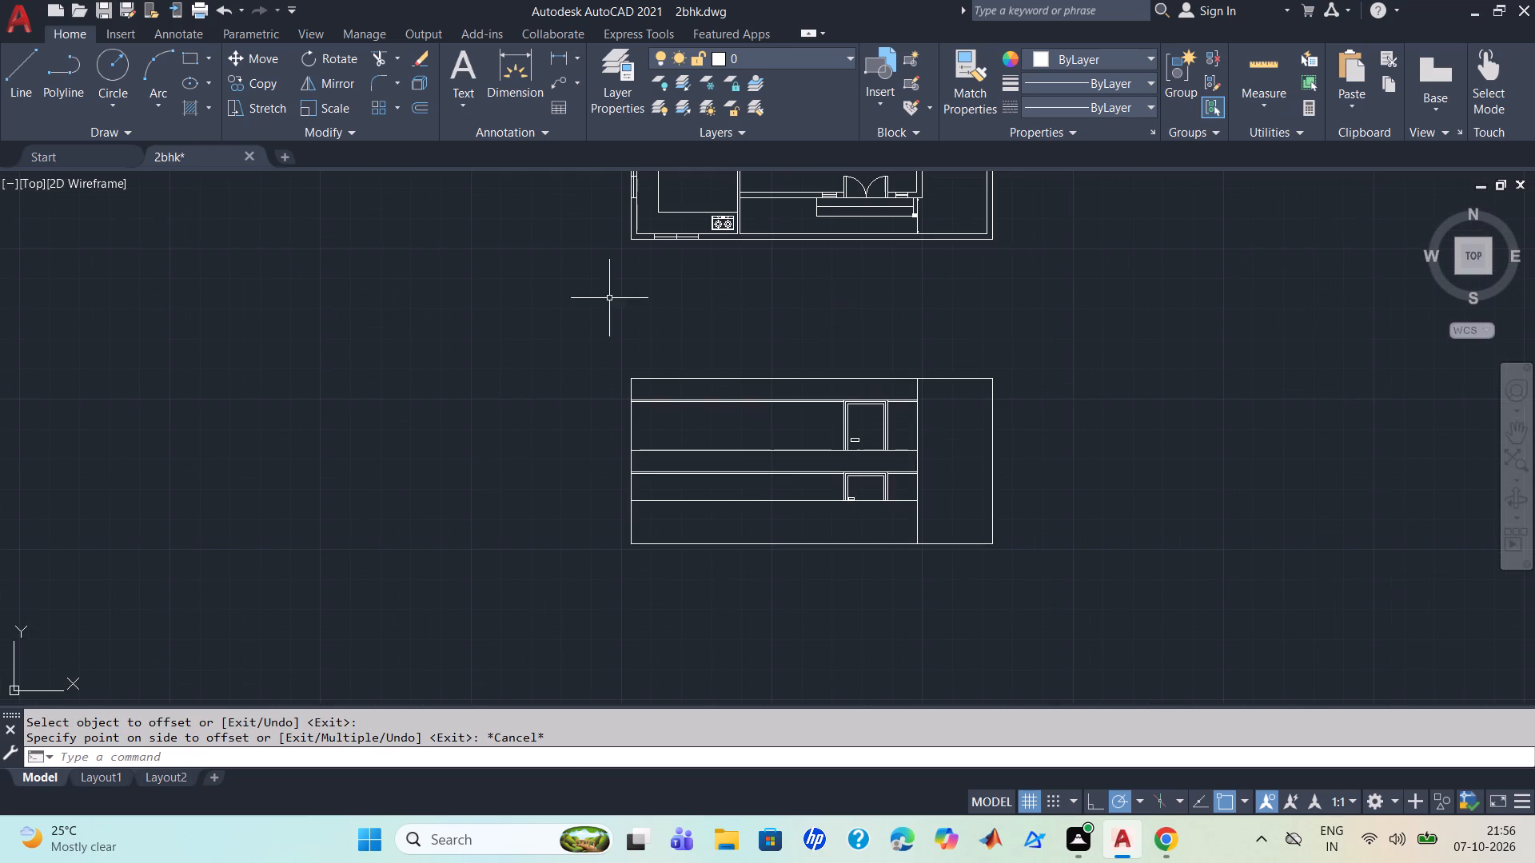
{"action": "scroll", "coordinate": [652, 257], "scroll_direction": "up", "scroll_amount": 1}
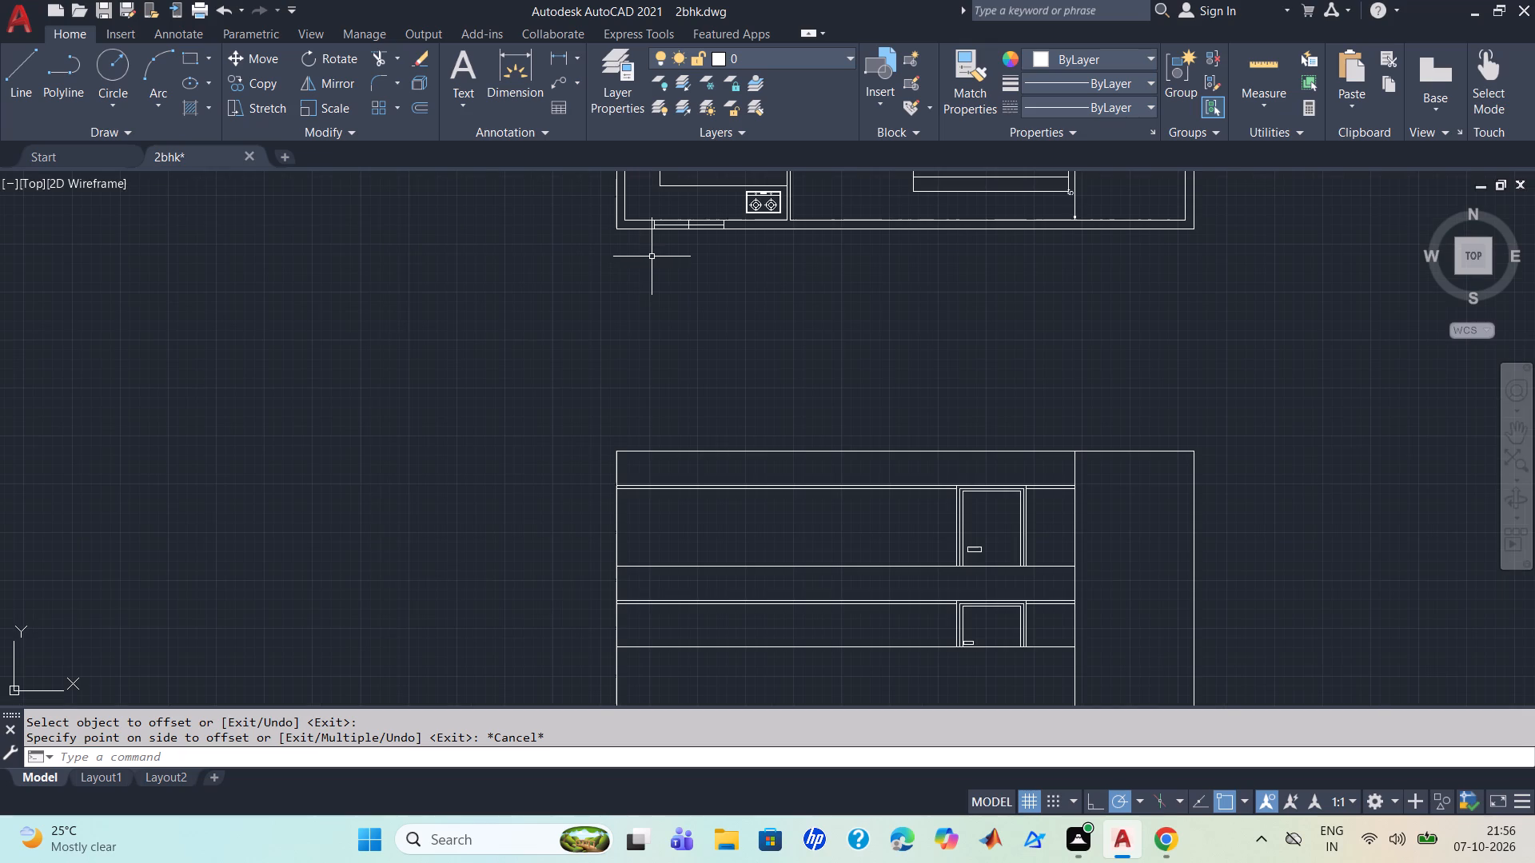
{"action": "type", "text": "xl"}
{"action": "key", "text": "Return"}
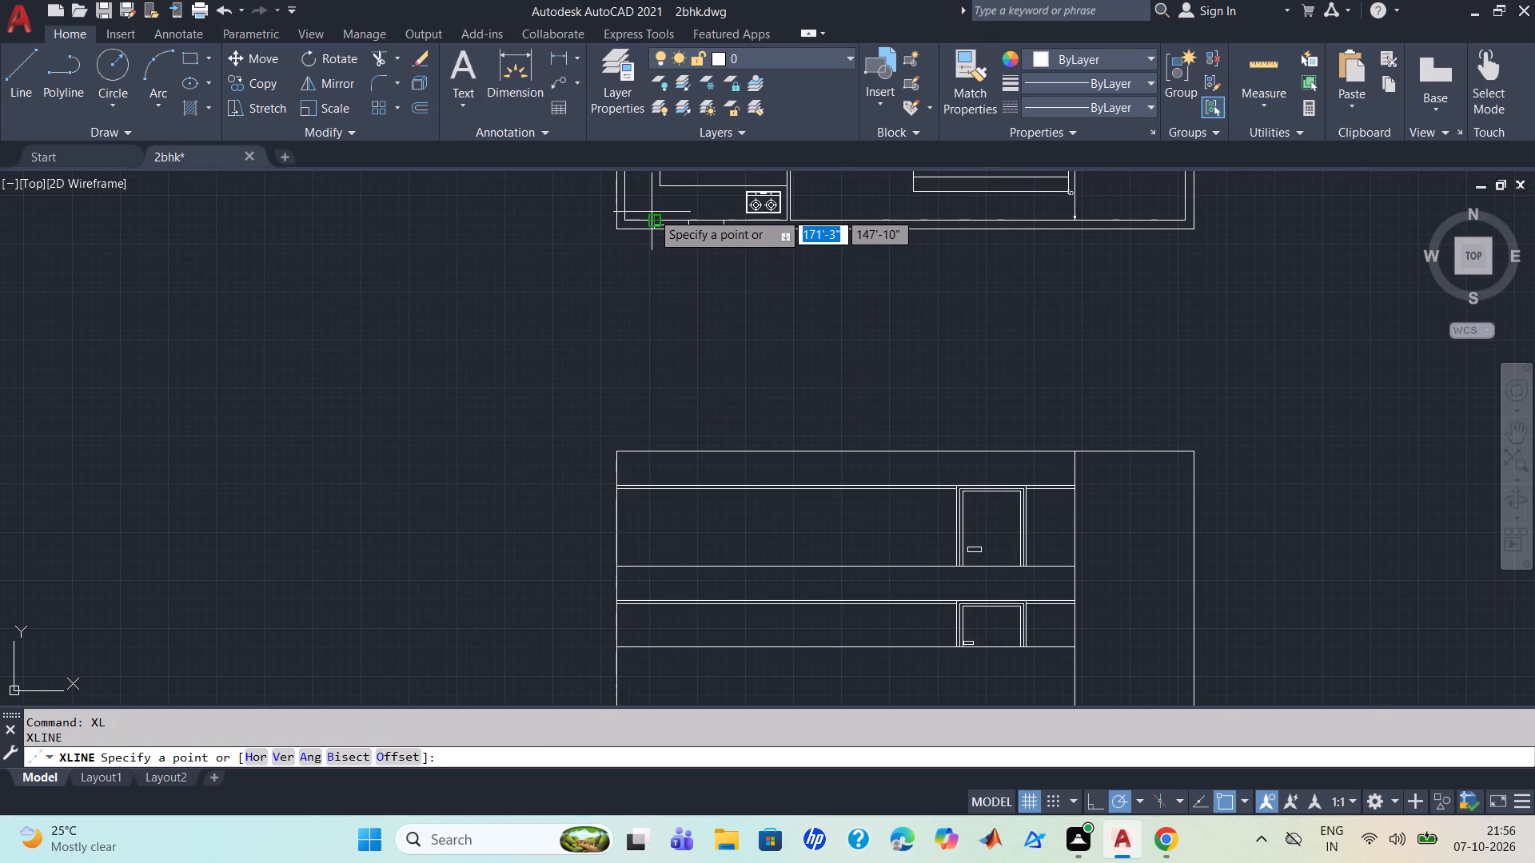
{"action": "scroll", "coordinate": [652, 211], "scroll_direction": "up", "scroll_amount": 1}
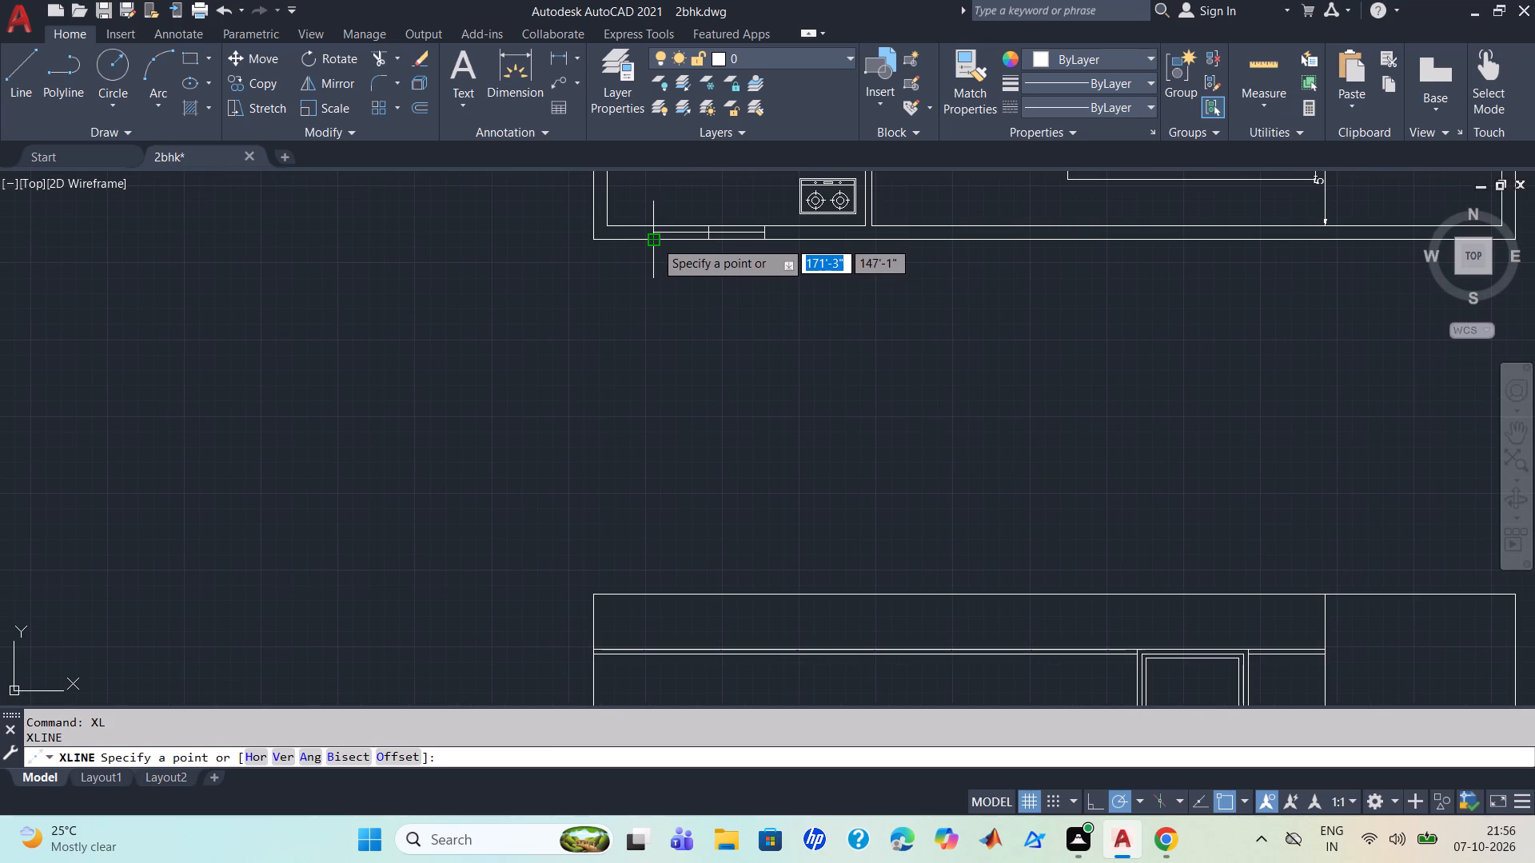
{"action": "key", "text": "v"}
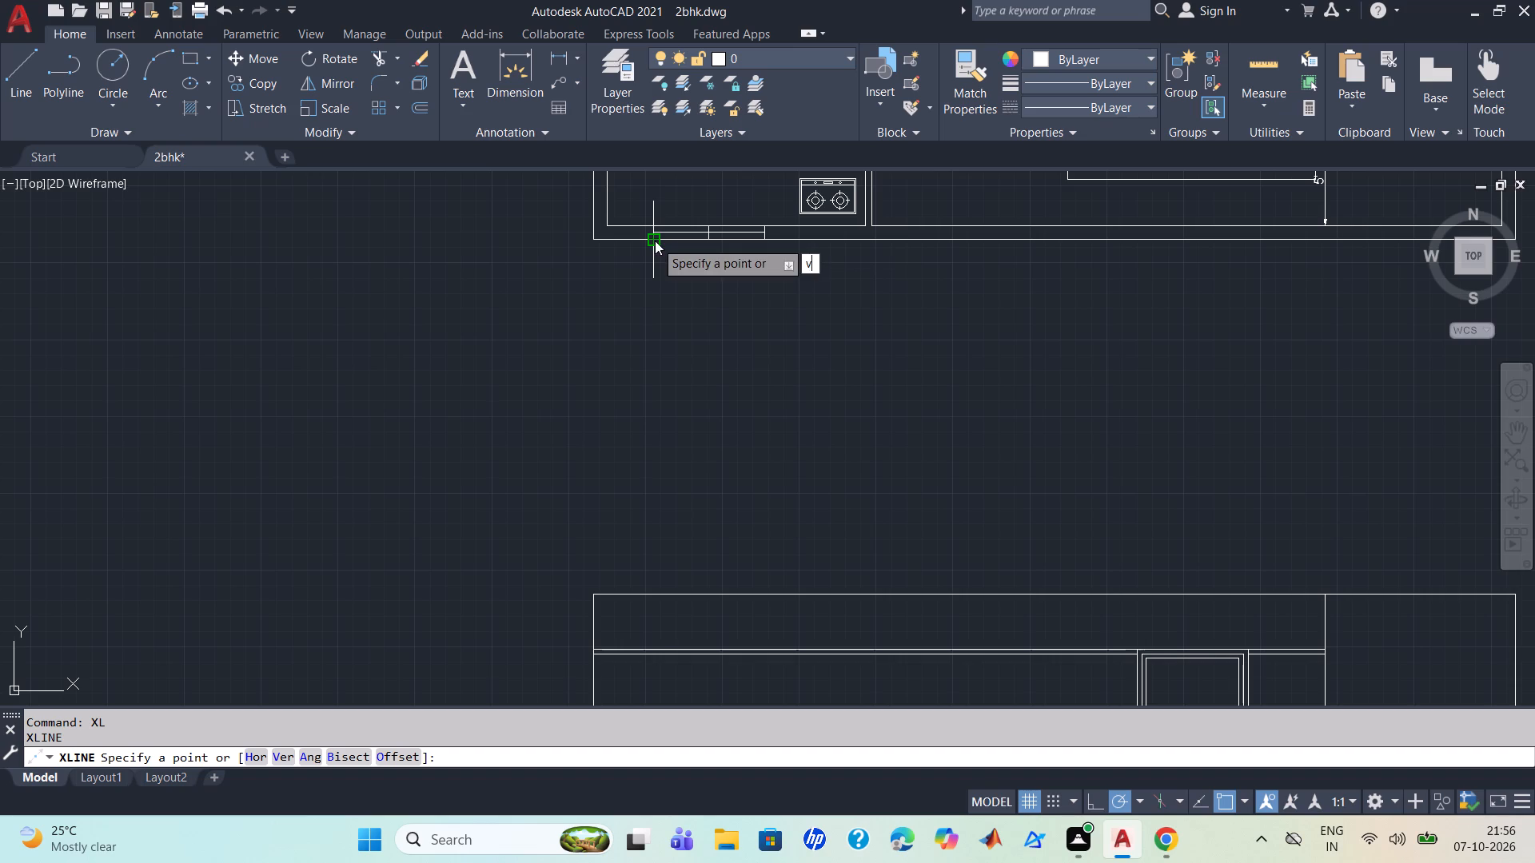
{"action": "key", "text": "Return"}
{"action": "left_click", "coordinate": [655, 241]}
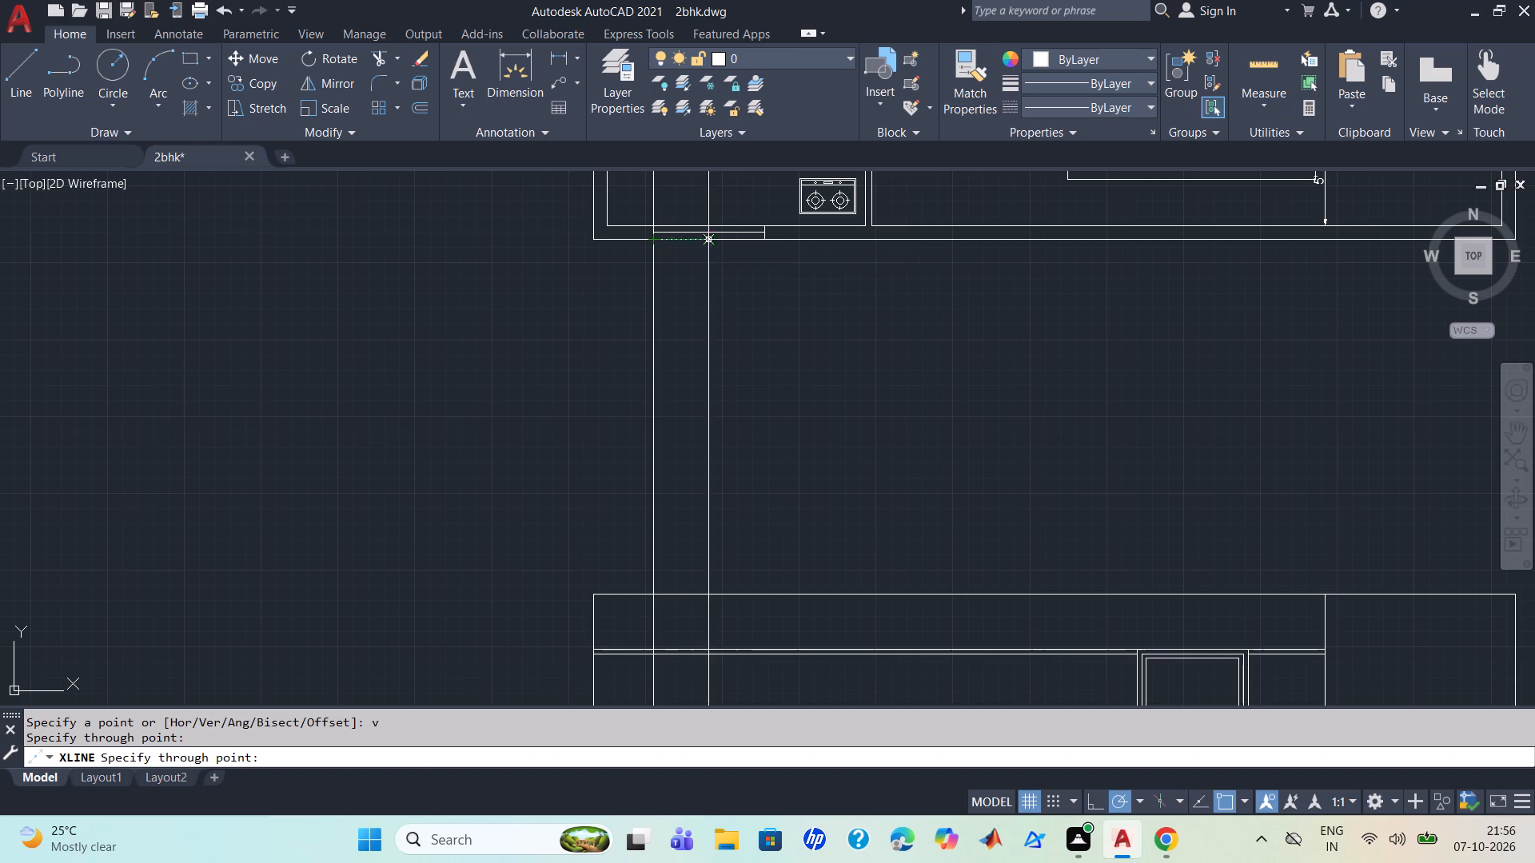
{"action": "left_click", "coordinate": [767, 236]}
{"action": "scroll", "coordinate": [863, 334], "scroll_direction": "down", "scroll_amount": 2}
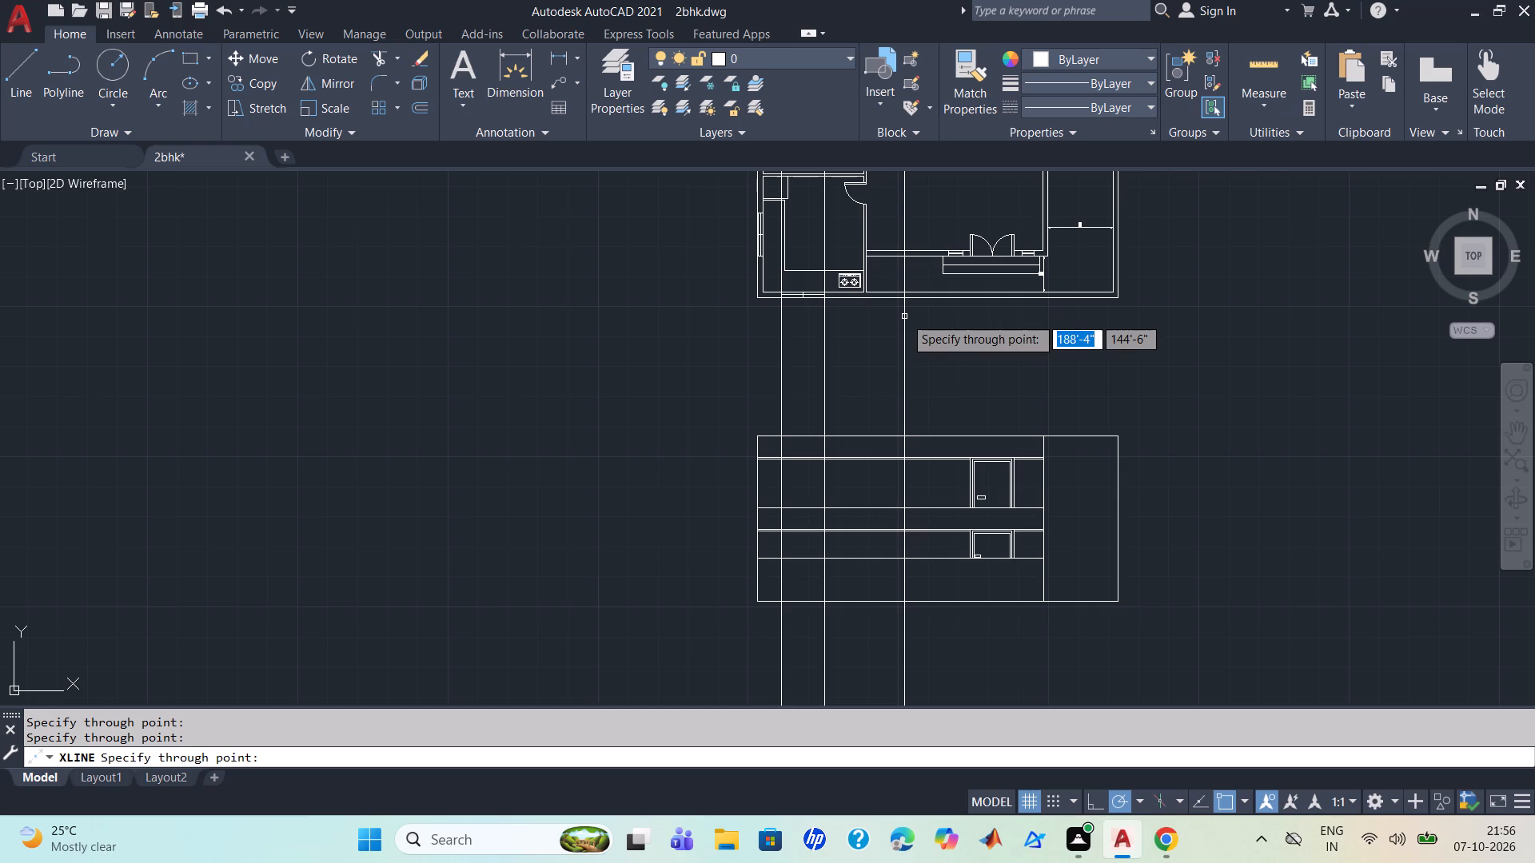
{"action": "key", "text": "Escape"}
Trim both projected window lines above the elevation and through its top band and the thin strip beneath it.
{"action": "scroll", "coordinate": [903, 323], "scroll_direction": "up", "scroll_amount": 1}
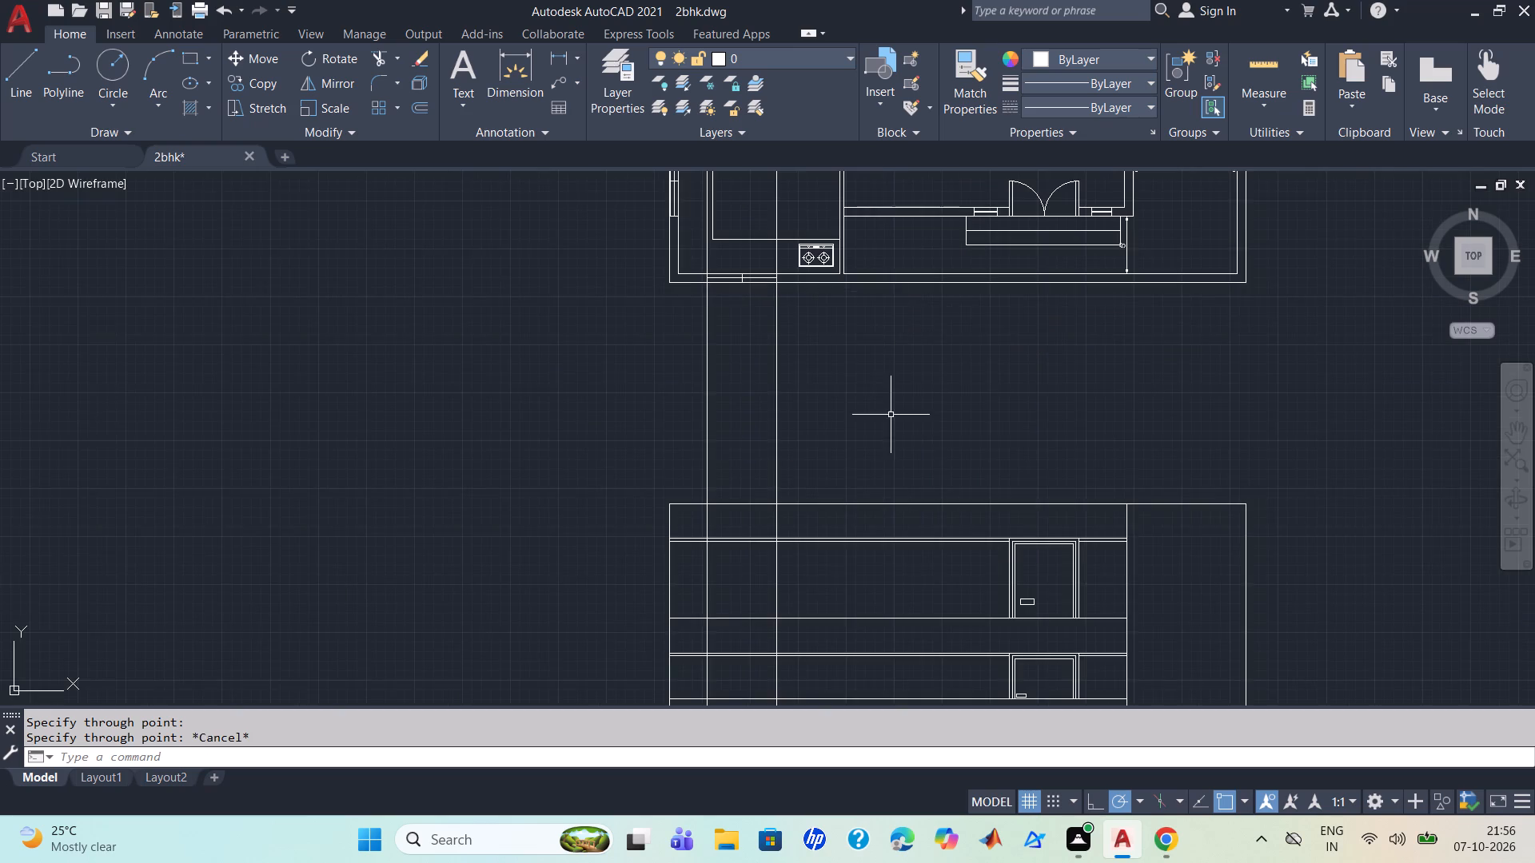
{"action": "middle_click_drag", "start_coordinate": [890, 416], "coordinate": [867, 258]}
{"action": "scroll", "coordinate": [890, 416], "scroll_direction": "down", "scroll_amount": 1}
{"action": "scroll", "coordinate": [859, 261], "scroll_direction": "up", "scroll_amount": 1}
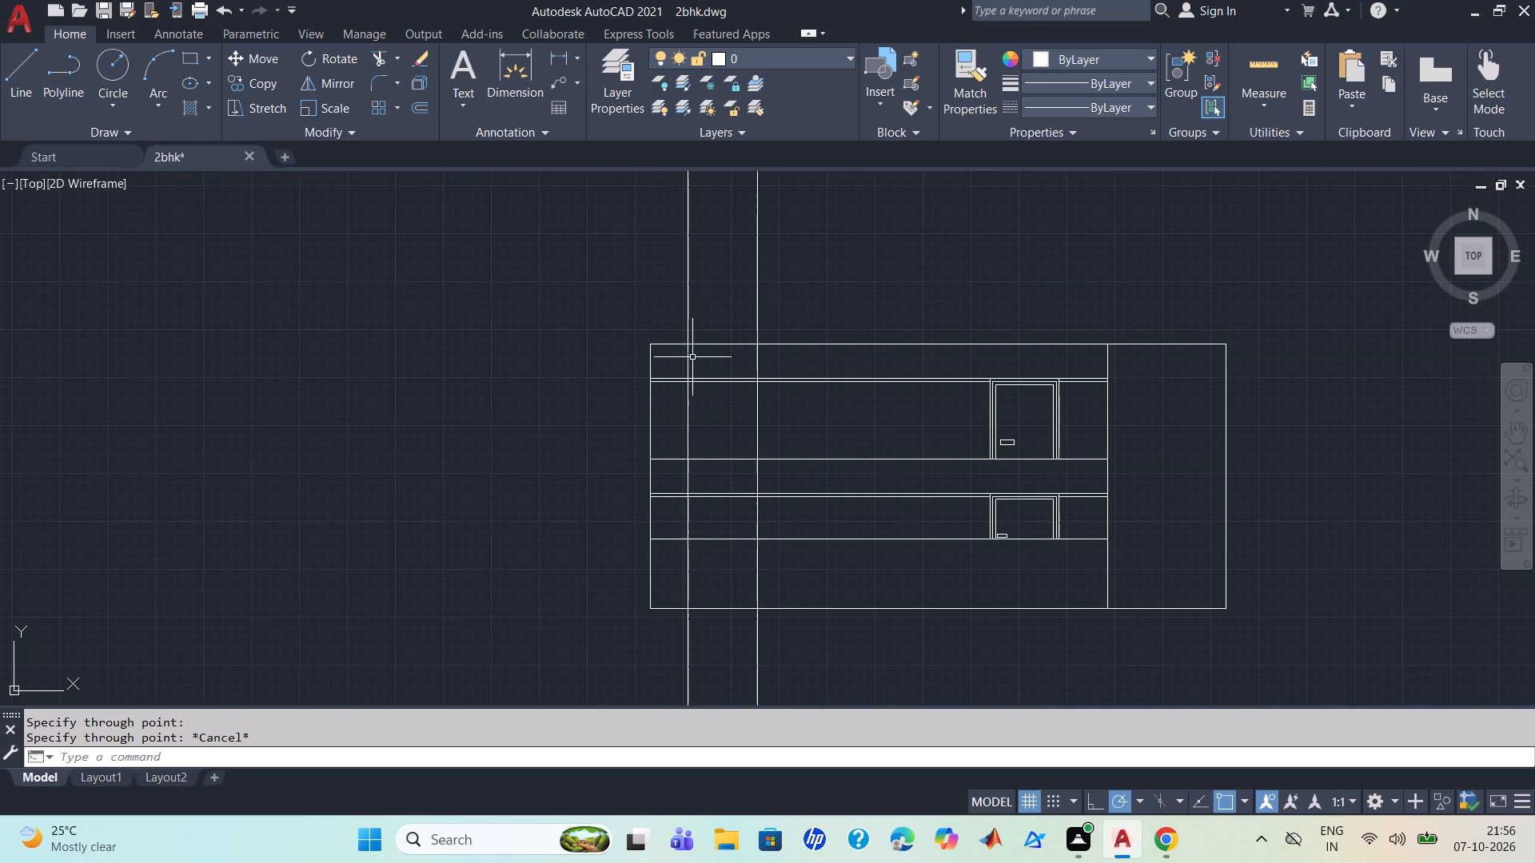
{"action": "type", "text": "tr"}
{"action": "key", "text": "Return"}
{"action": "left_click", "coordinate": [688, 324]}
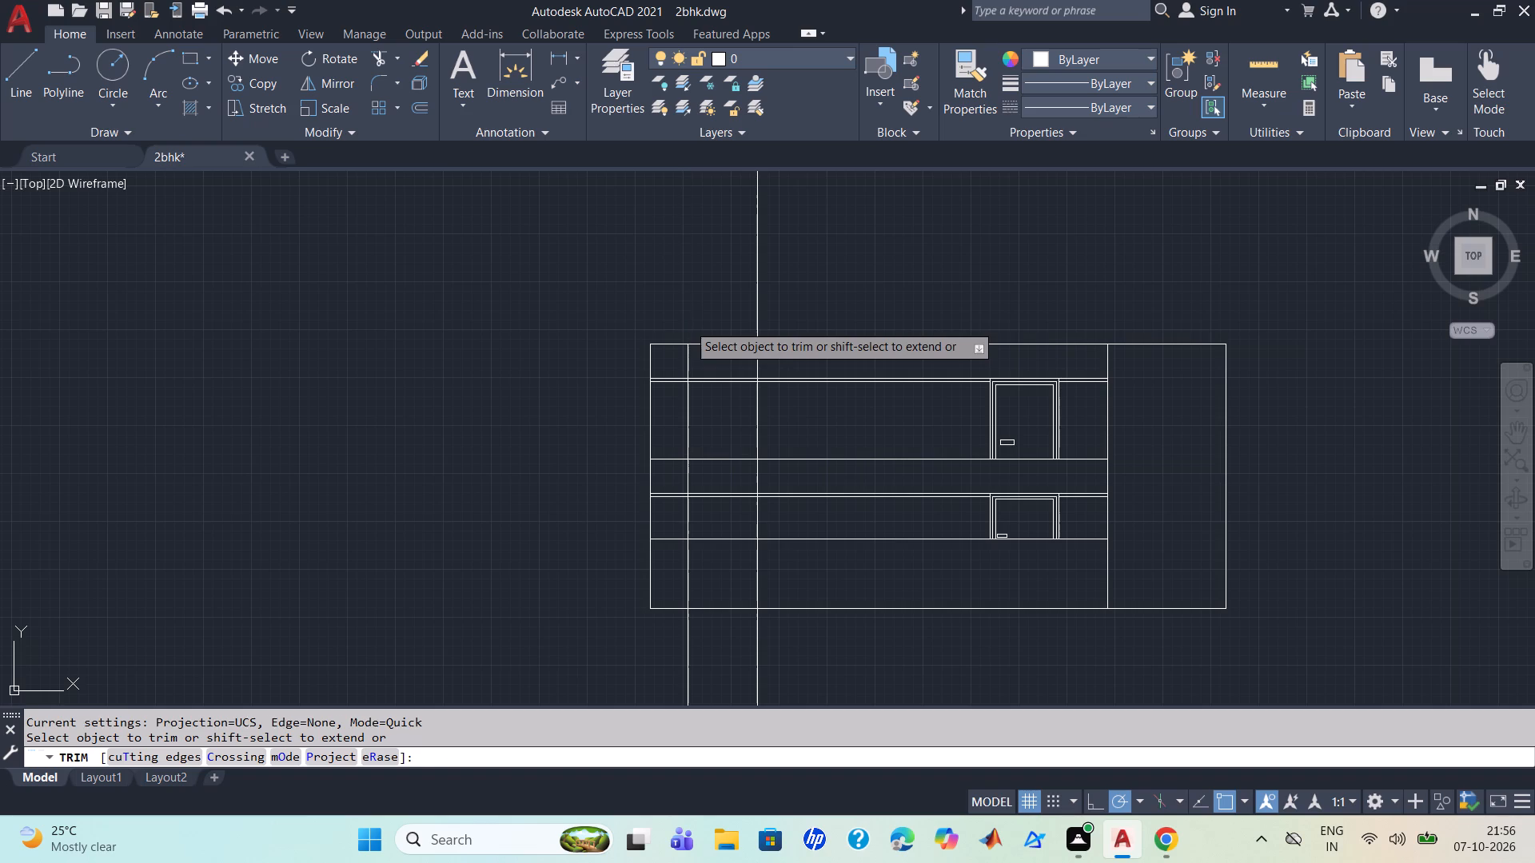
{"action": "left_click", "coordinate": [759, 319]}
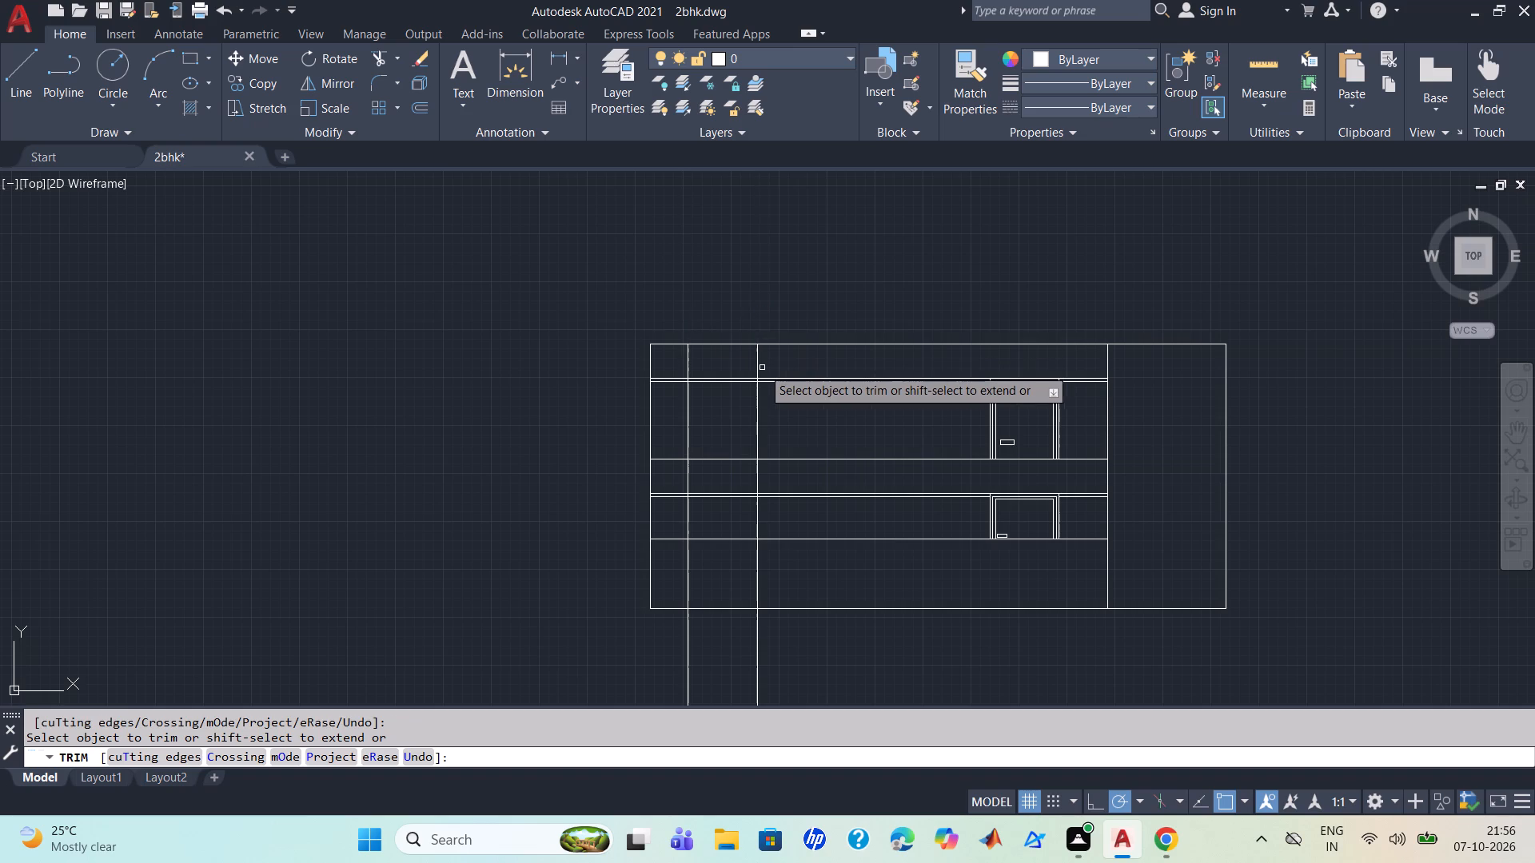
{"action": "left_click", "coordinate": [760, 368]}
{"action": "left_click", "coordinate": [687, 364]}
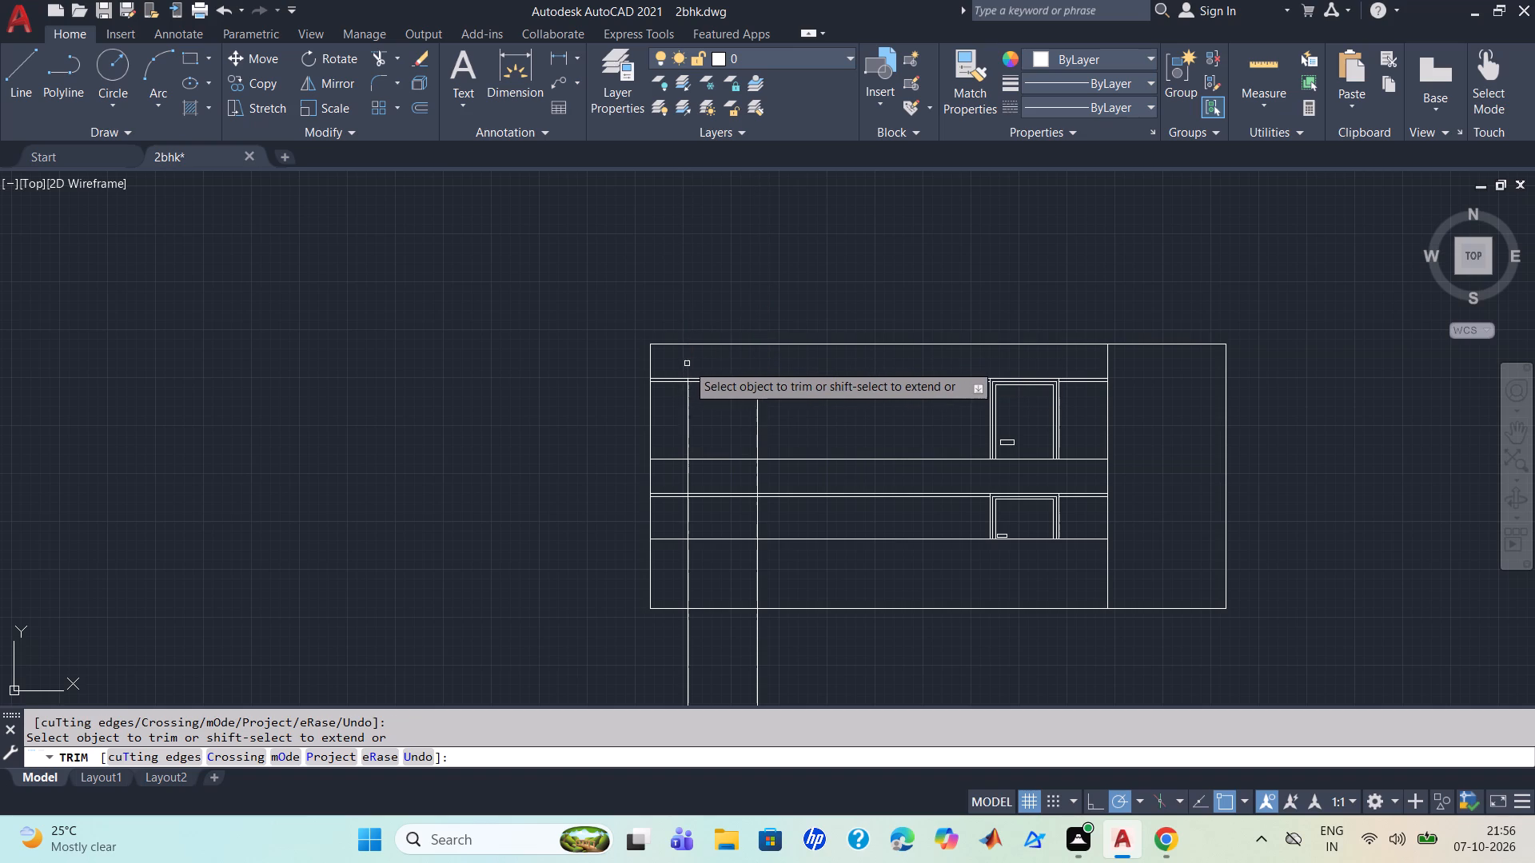
{"action": "scroll", "coordinate": [688, 364], "scroll_direction": "up", "scroll_amount": 3}
{"action": "scroll", "coordinate": [692, 428], "scroll_direction": "up", "scroll_amount": 3}
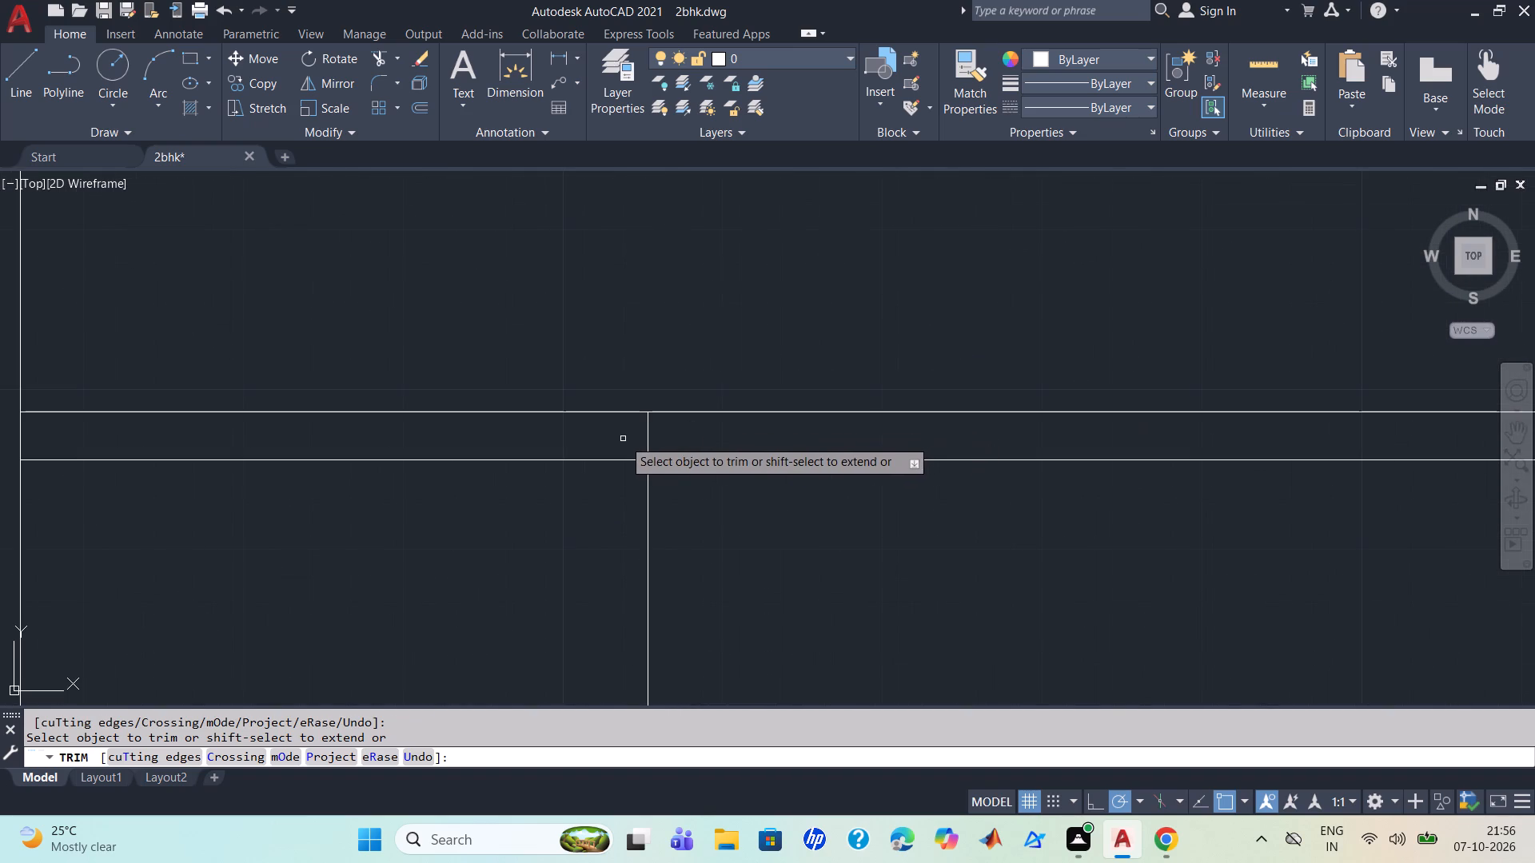
{"action": "left_click", "coordinate": [648, 439]}
{"action": "scroll", "coordinate": [980, 515], "scroll_direction": "down", "scroll_amount": 3}
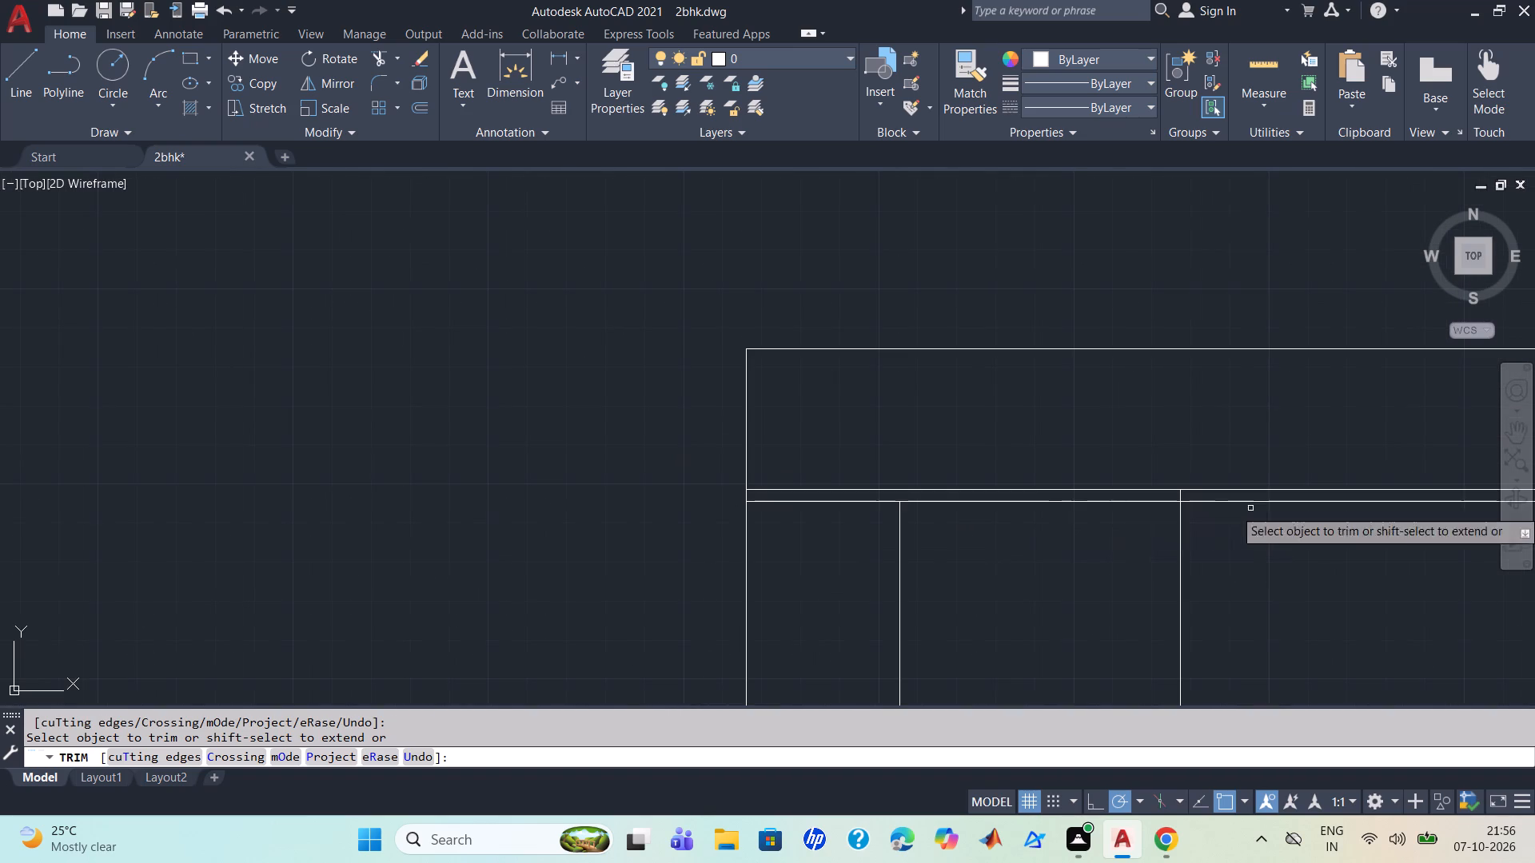
{"action": "scroll", "coordinate": [1263, 508], "scroll_direction": "up", "scroll_amount": 2}
{"action": "left_click", "coordinate": [1047, 480]}
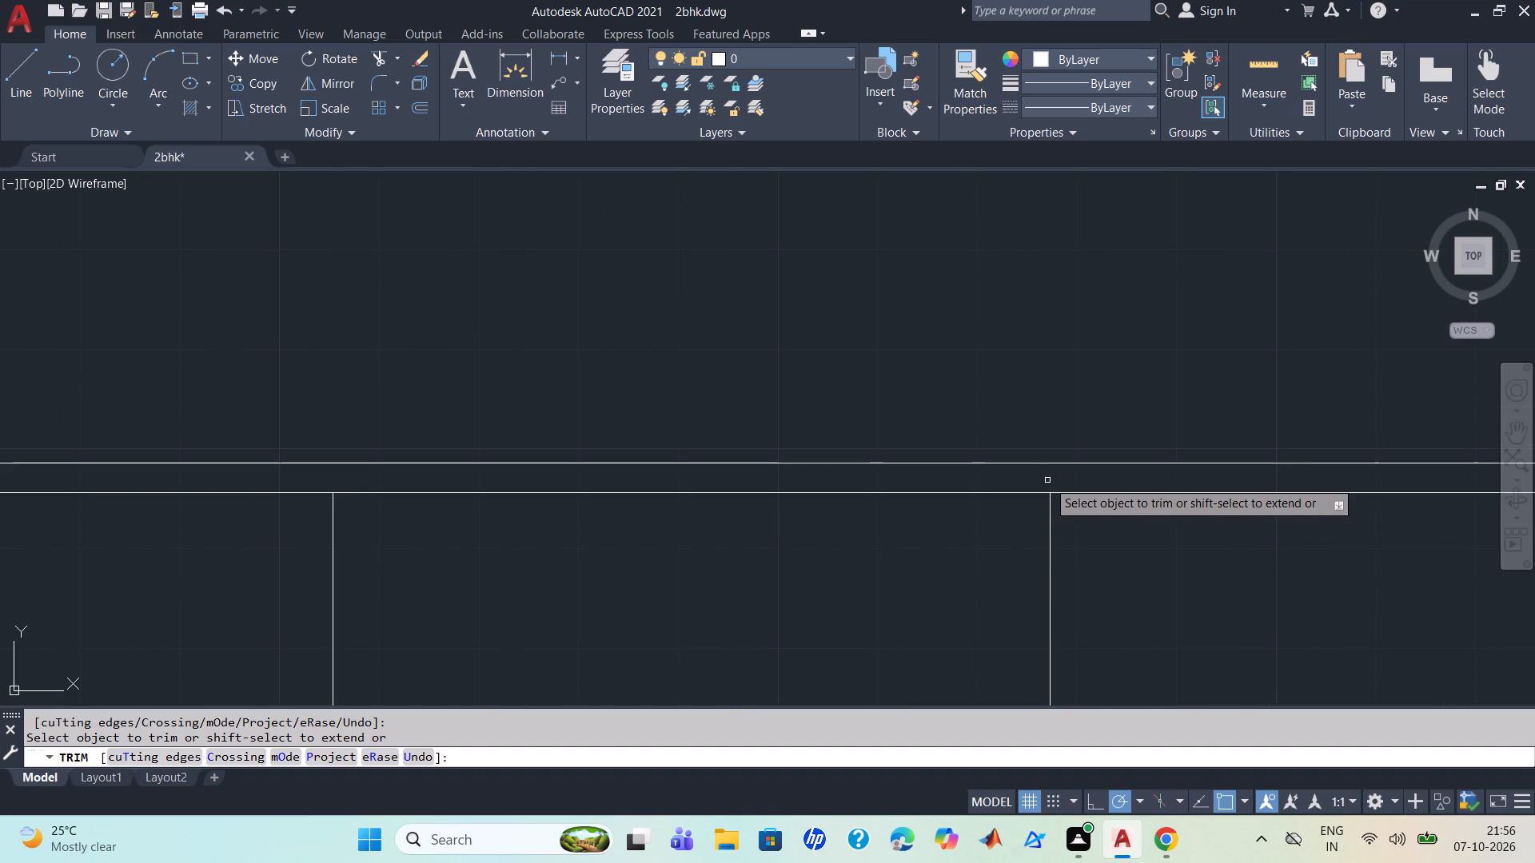
Trim both window lines out of the middle band between the storeys and the thin strip directly below it.
{"action": "scroll", "coordinate": [1043, 485], "scroll_direction": "down", "scroll_amount": 3}
{"action": "middle_click_drag", "start_coordinate": [943, 569], "coordinate": [939, 305]}
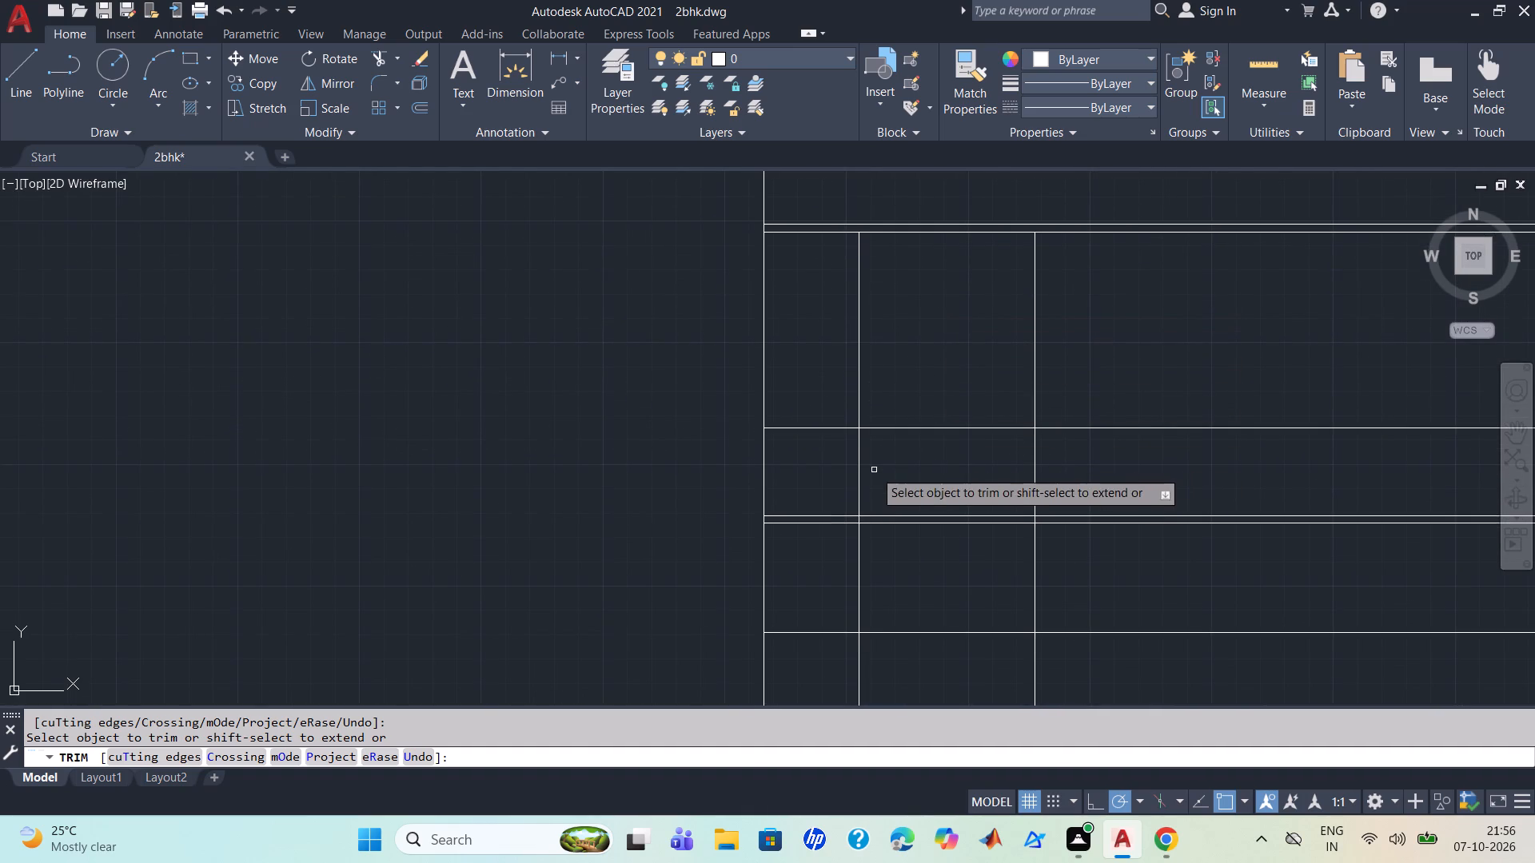
{"action": "left_click", "coordinate": [857, 477]}
{"action": "left_click", "coordinate": [1039, 483]}
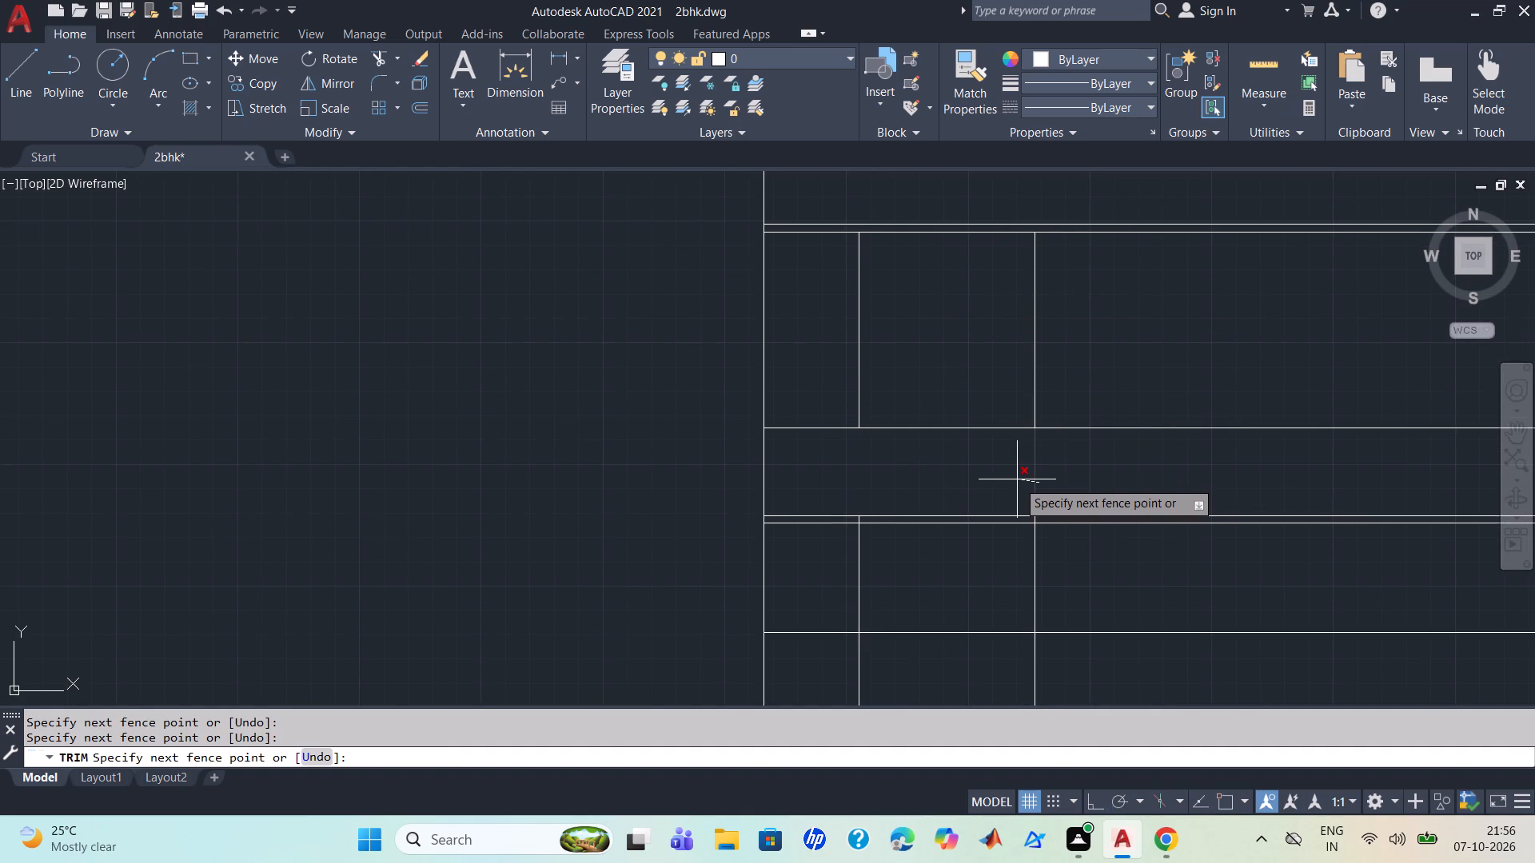
{"action": "left_click", "coordinate": [1016, 481]}
{"action": "scroll", "coordinate": [999, 492], "scroll_direction": "up", "scroll_amount": 3}
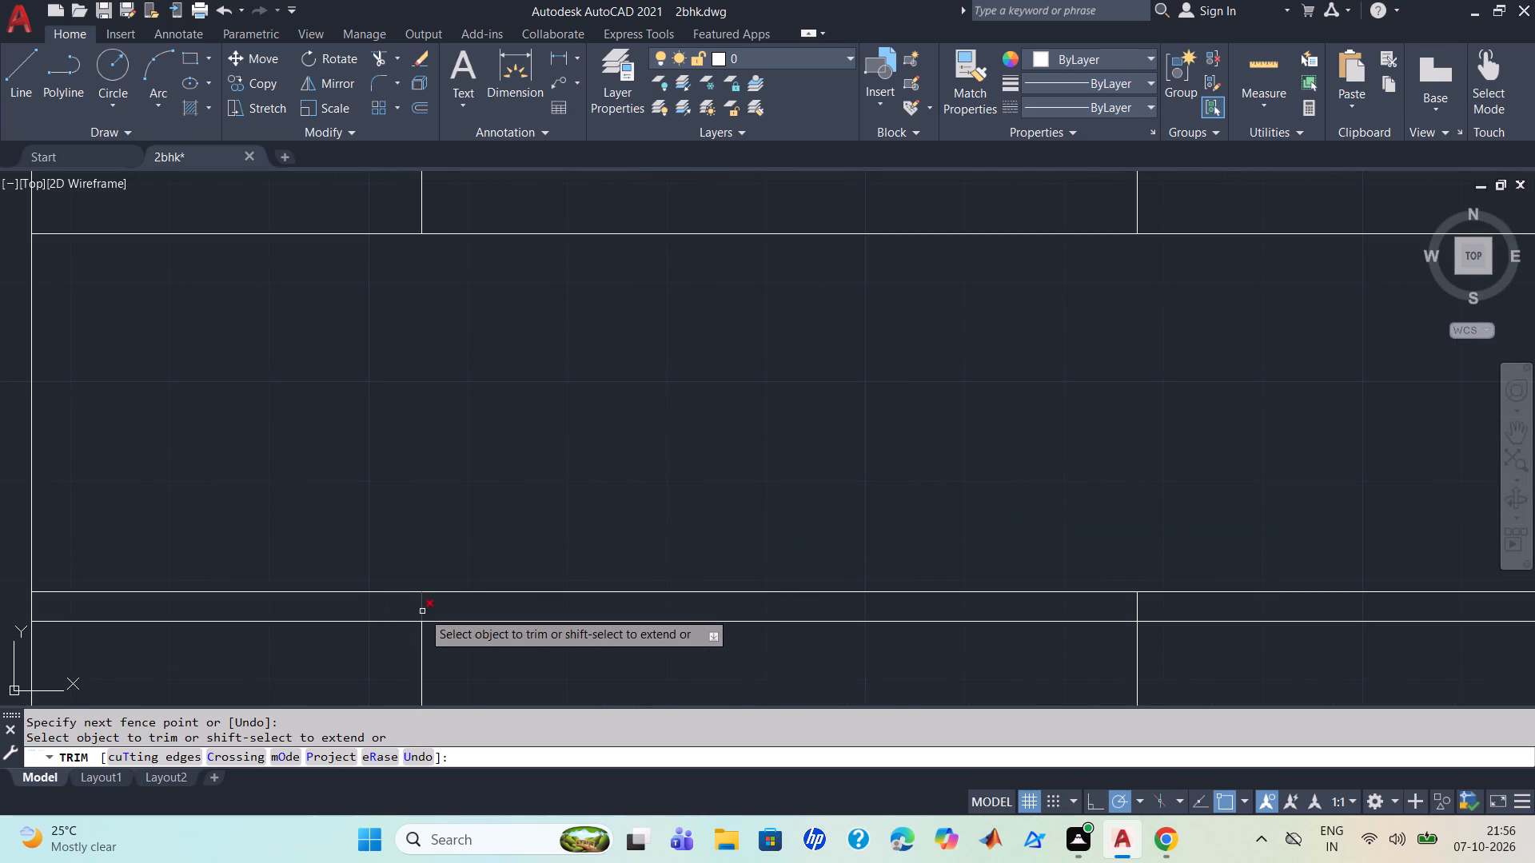
{"action": "left_click", "coordinate": [422, 611]}
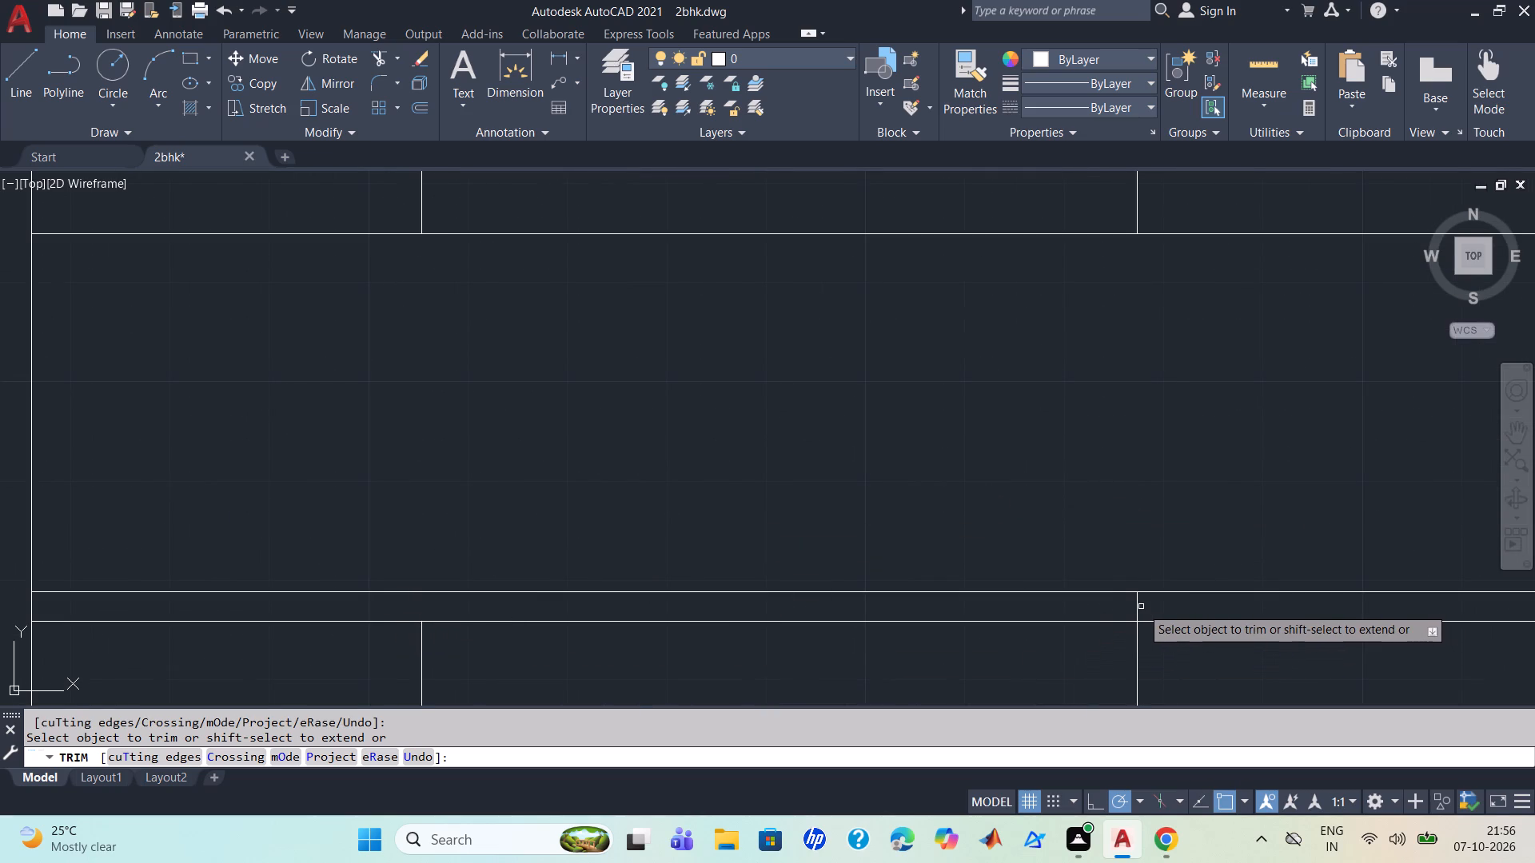
{"action": "left_click", "coordinate": [1137, 609]}
Trim both window lines from the elevation's bottom band and remove their remaining lengths below the outline.
{"action": "scroll", "coordinate": [1128, 583], "scroll_direction": "down", "scroll_amount": 3}
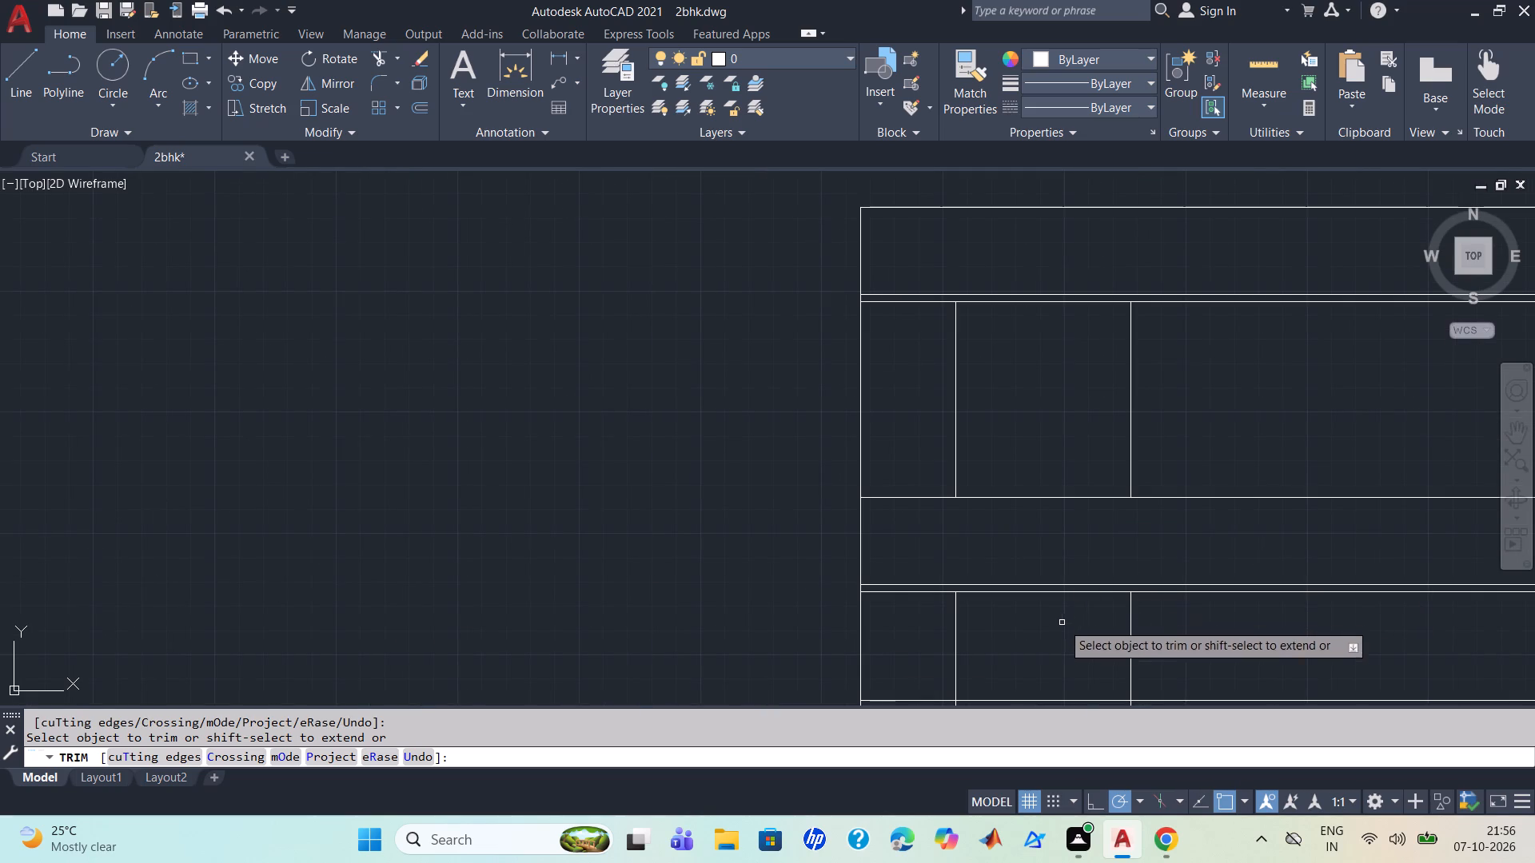
{"action": "middle_click_drag", "start_coordinate": [1061, 625], "coordinate": [990, 344]}
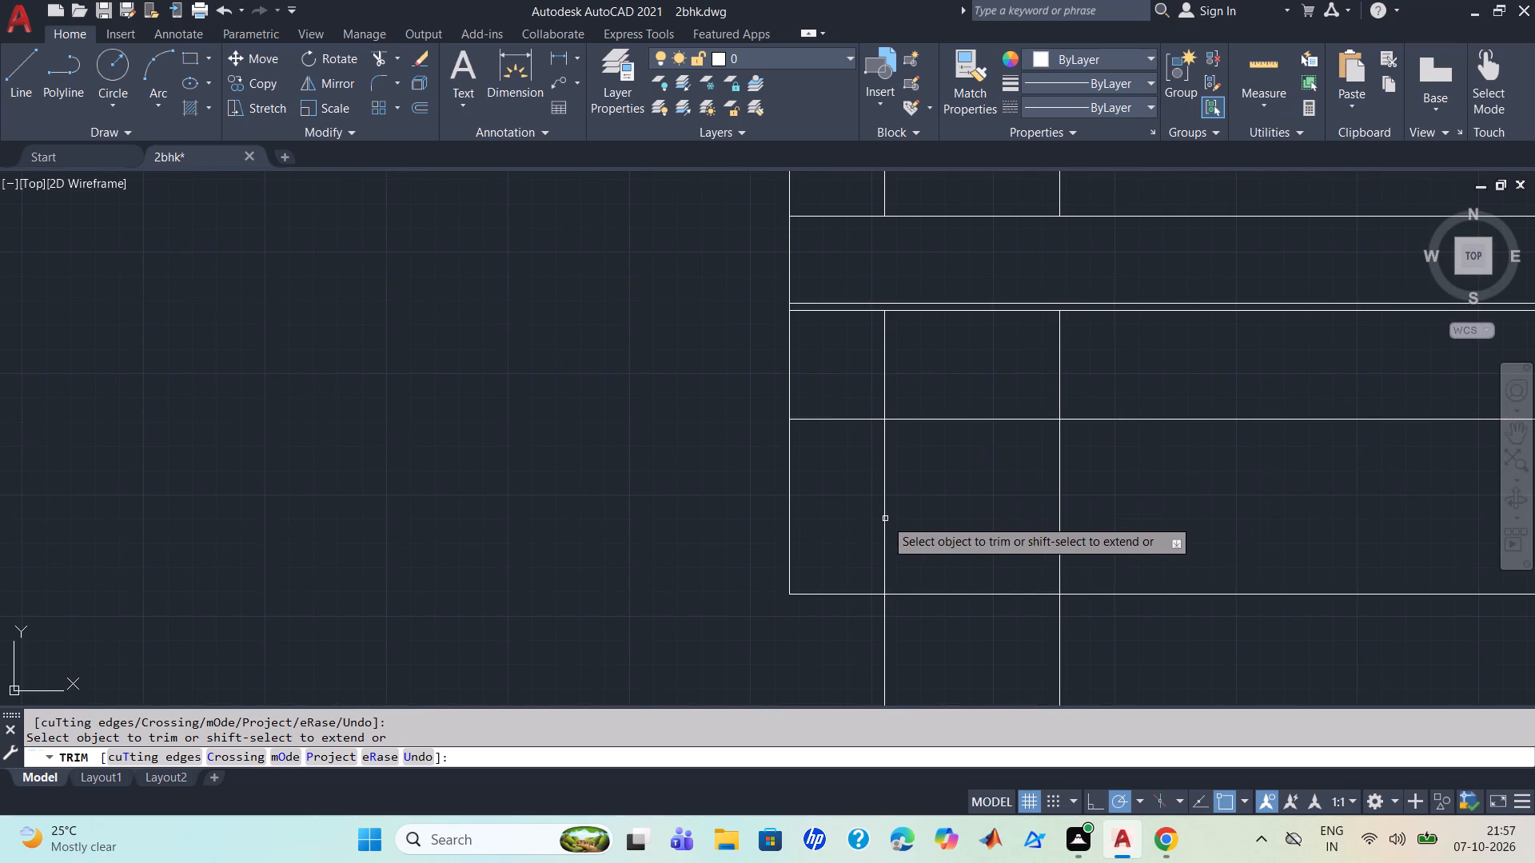
{"action": "left_click", "coordinate": [886, 518]}
{"action": "left_click", "coordinate": [1059, 535]}
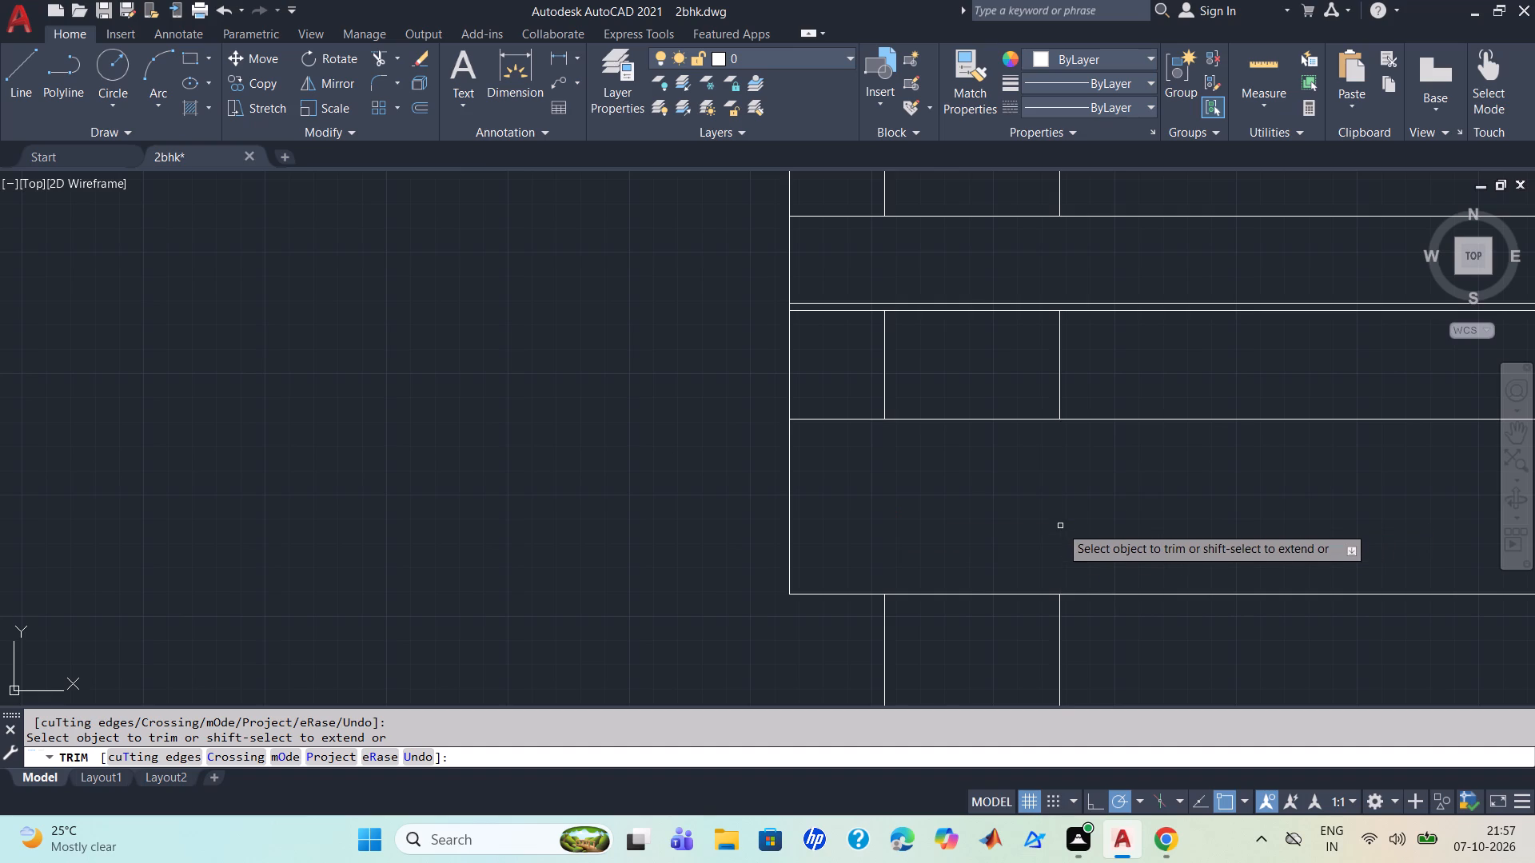
{"action": "scroll", "coordinate": [1060, 523], "scroll_direction": "down", "scroll_amount": 3}
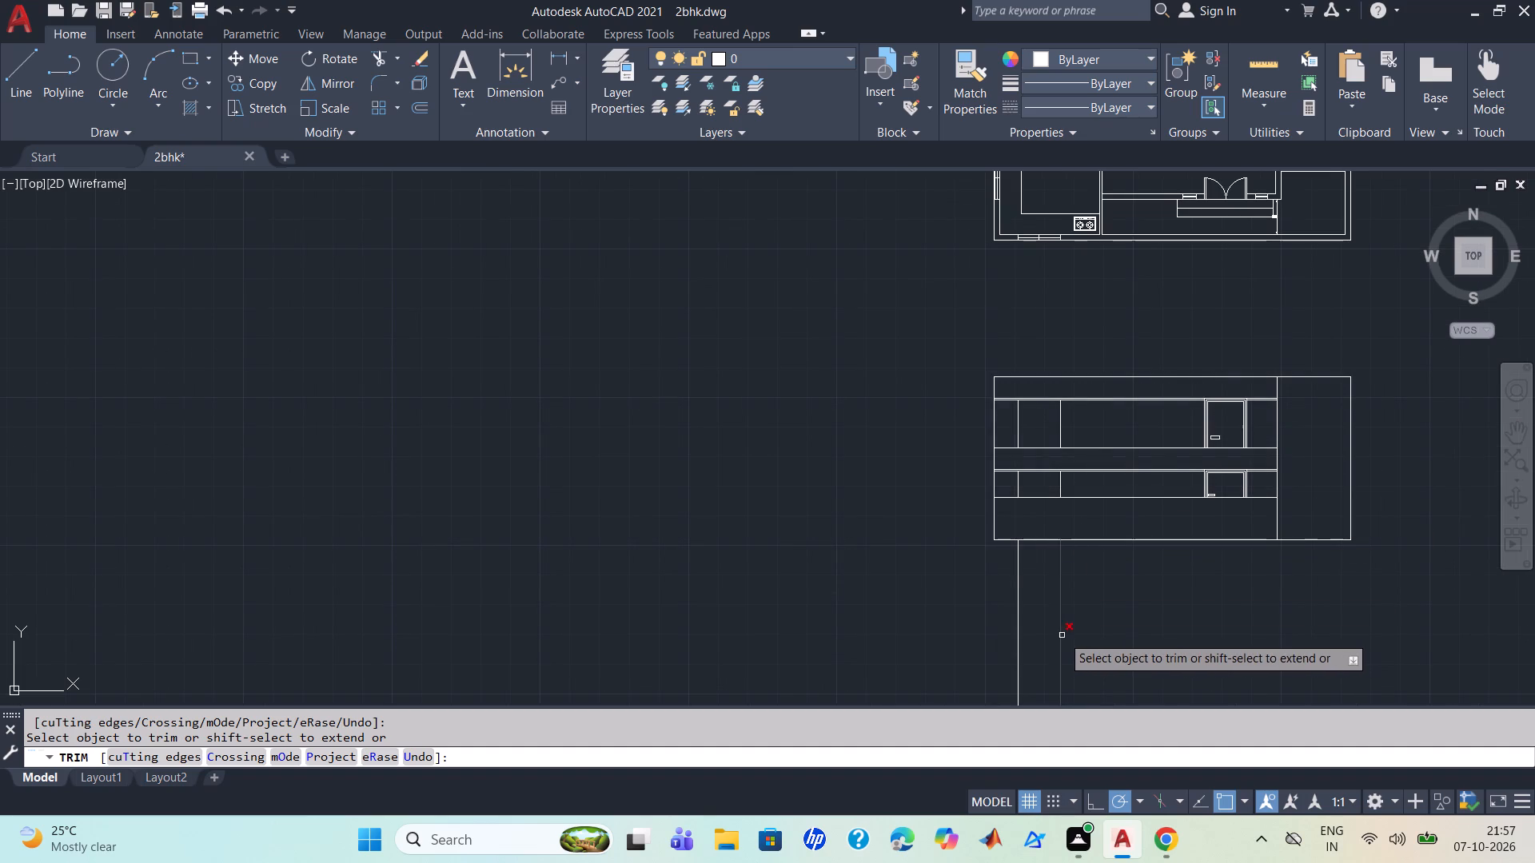
{"action": "left_click", "coordinate": [1062, 635]}
{"action": "left_click", "coordinate": [1019, 640]}
{"action": "scroll", "coordinate": [1018, 640], "scroll_direction": "down", "scroll_amount": 3}
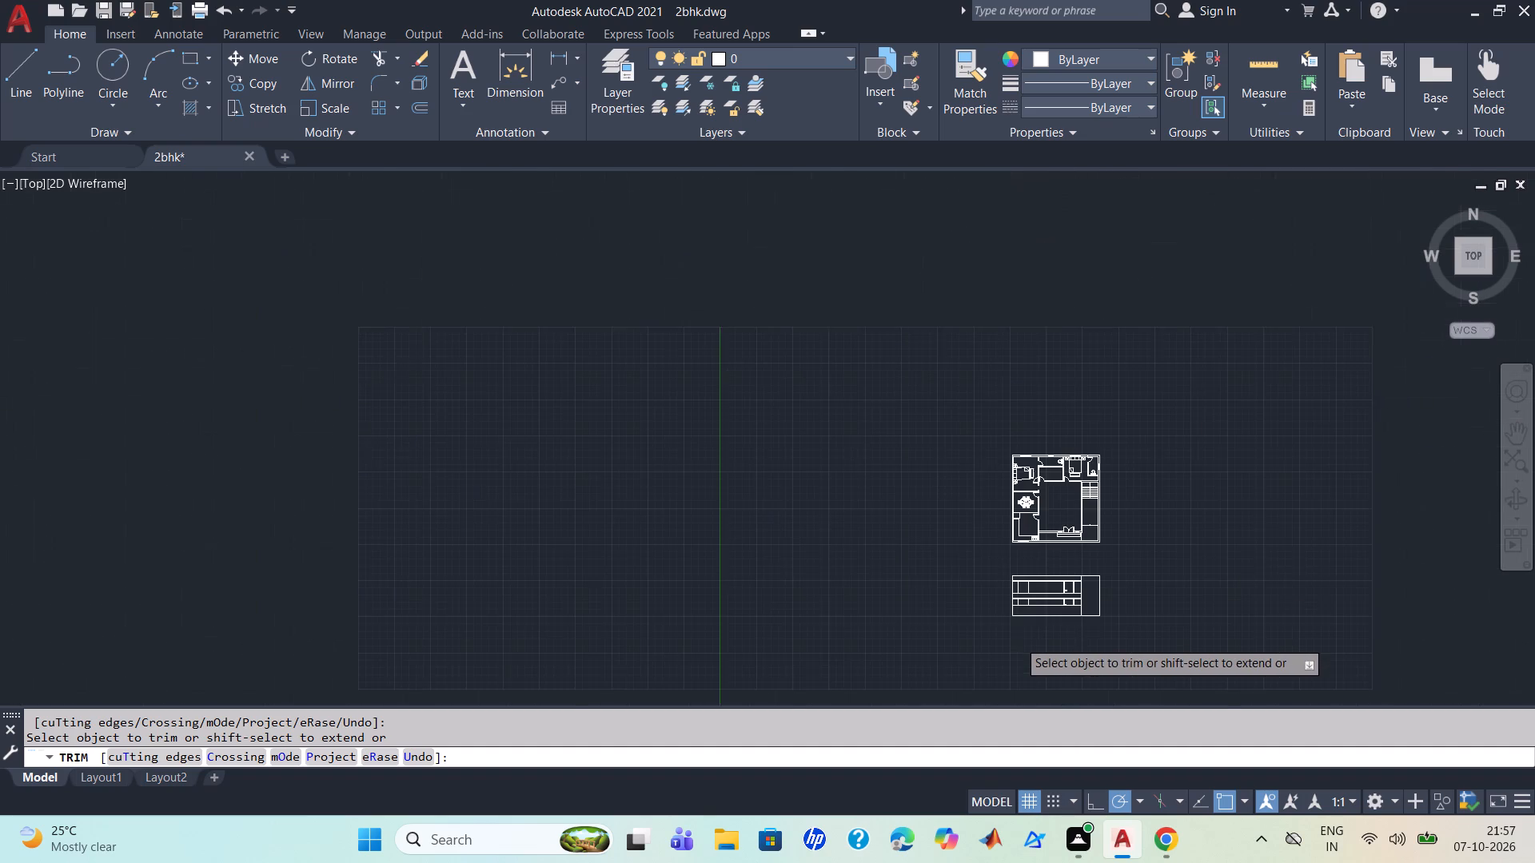
{"action": "scroll", "coordinate": [1029, 571], "scroll_direction": "up", "scroll_amount": 4}
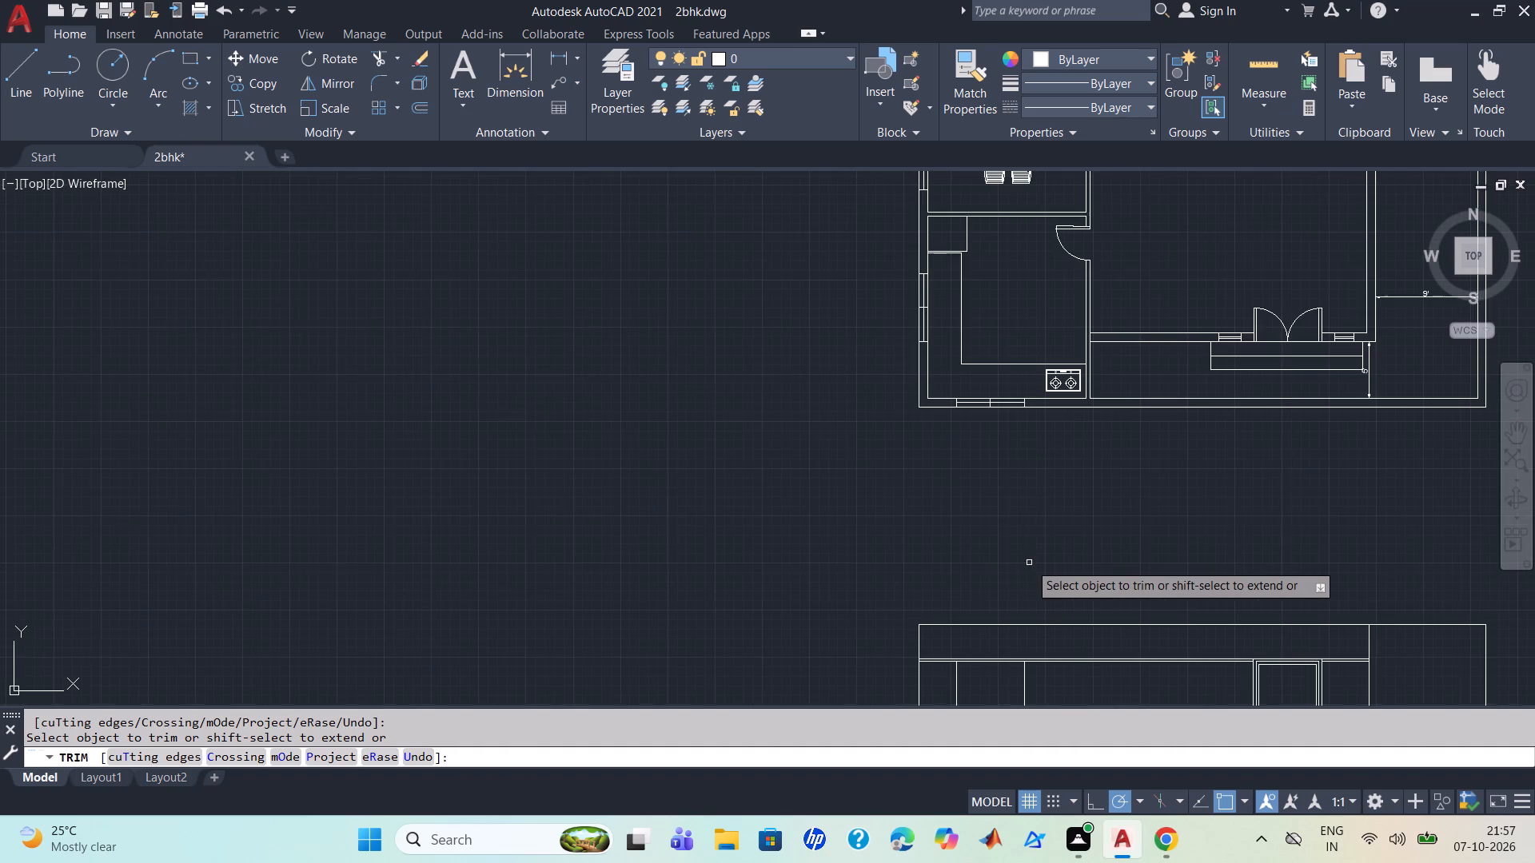
{"action": "scroll", "coordinate": [1016, 494], "scroll_direction": "down", "scroll_amount": 2}
{"action": "scroll", "coordinate": [1016, 494], "scroll_direction": "up", "scroll_amount": 1}
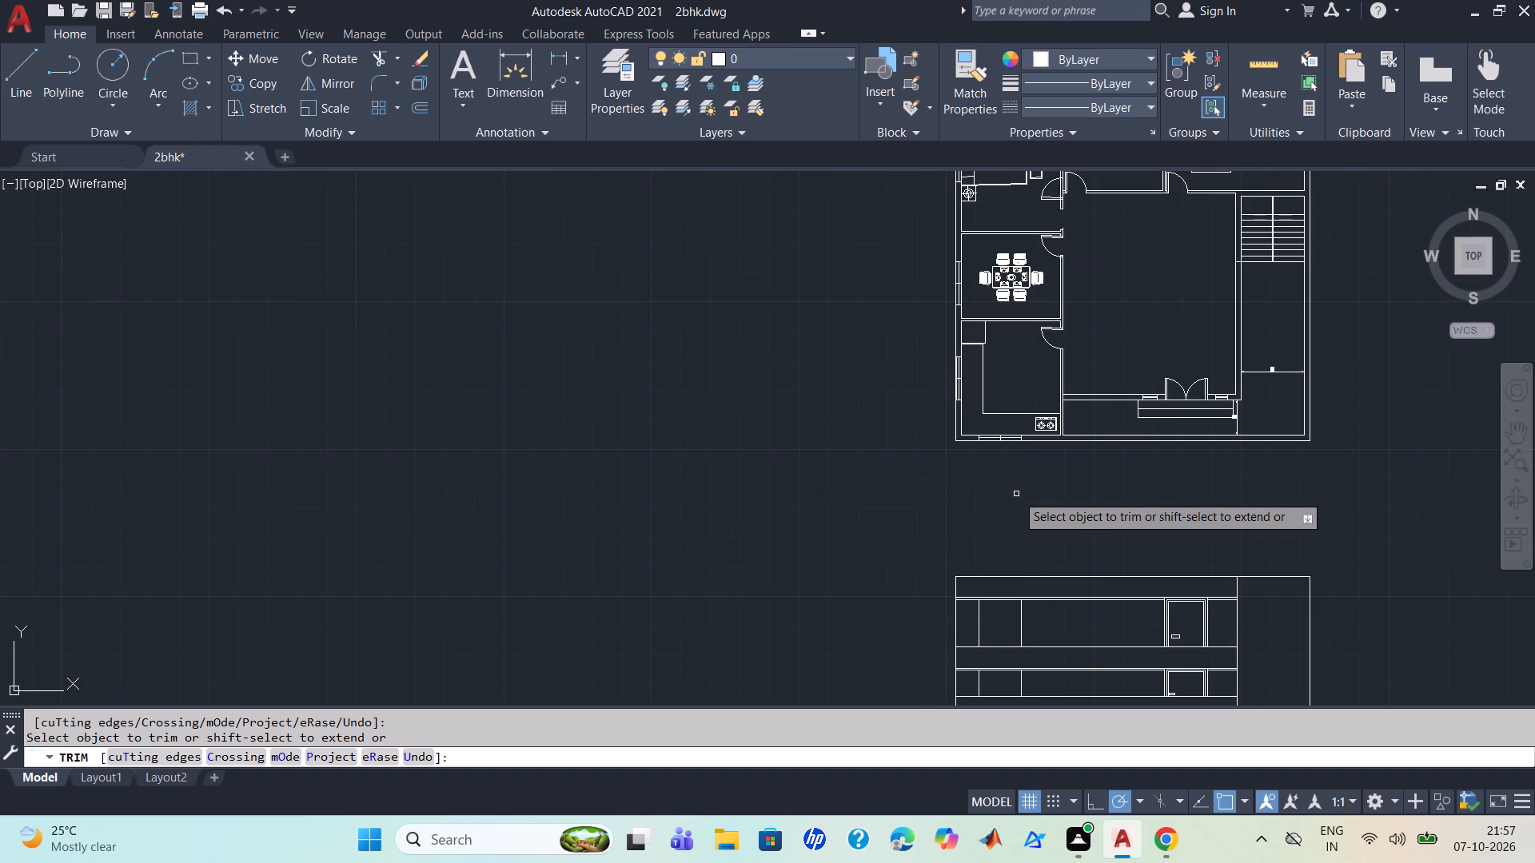
{"action": "scroll", "coordinate": [1016, 494], "scroll_direction": "up", "scroll_amount": 1}
{"action": "scroll", "coordinate": [1016, 494], "scroll_direction": "down", "scroll_amount": 1}
{"action": "middle_click_drag", "start_coordinate": [1031, 530], "coordinate": [1032, 530]}
{"action": "scroll", "coordinate": [1032, 530], "scroll_direction": "down", "scroll_amount": 1}
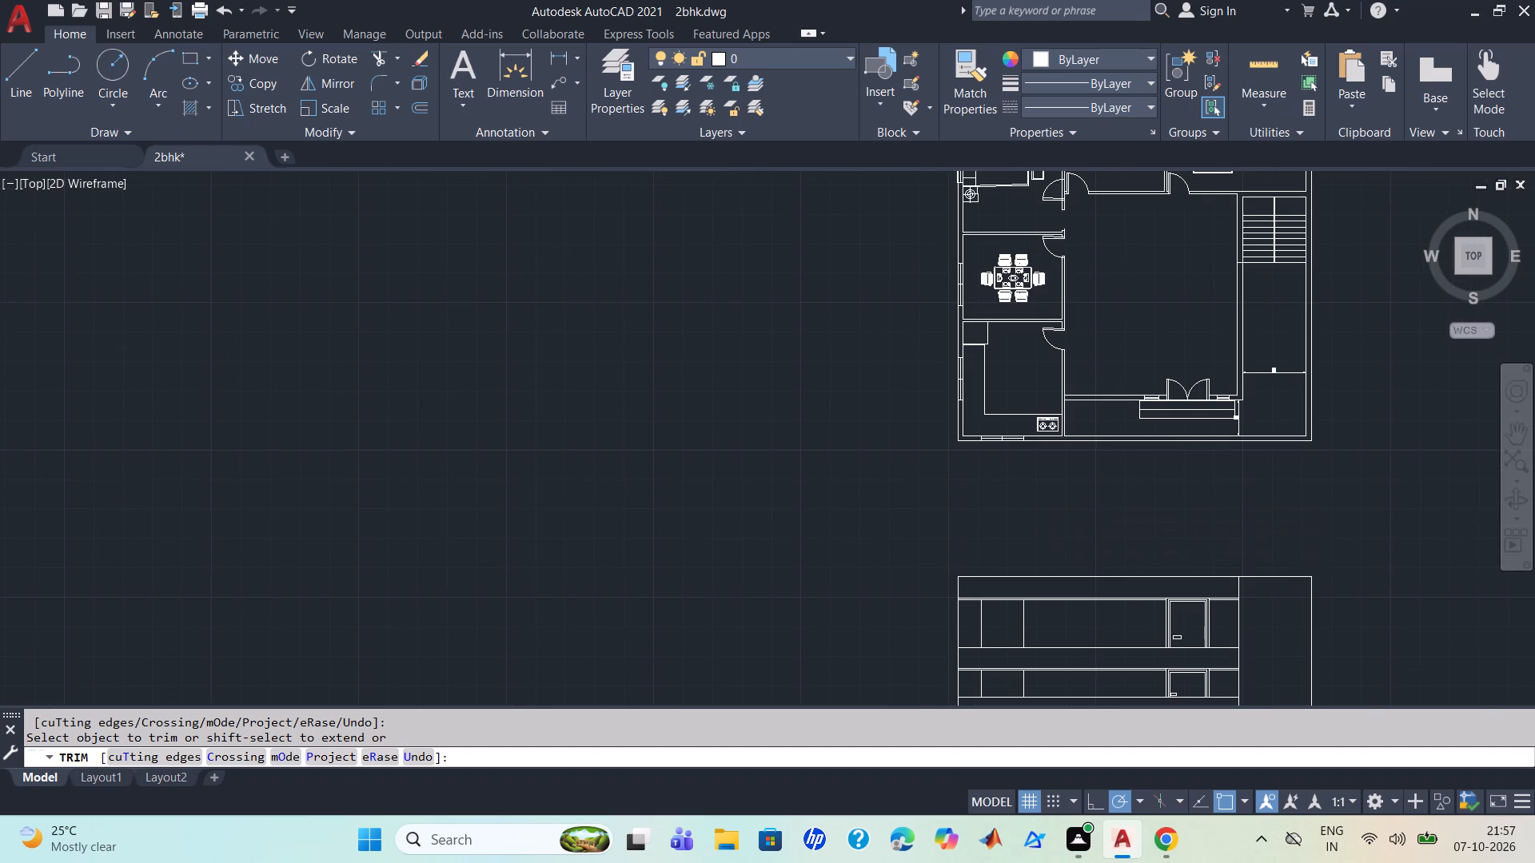
{"action": "middle_click_drag", "start_coordinate": [1032, 530], "coordinate": [999, 378]}
{"action": "scroll", "coordinate": [998, 377], "scroll_direction": "up", "scroll_amount": 2}
{"action": "middle_click_drag", "start_coordinate": [998, 377], "coordinate": [779, 188]}
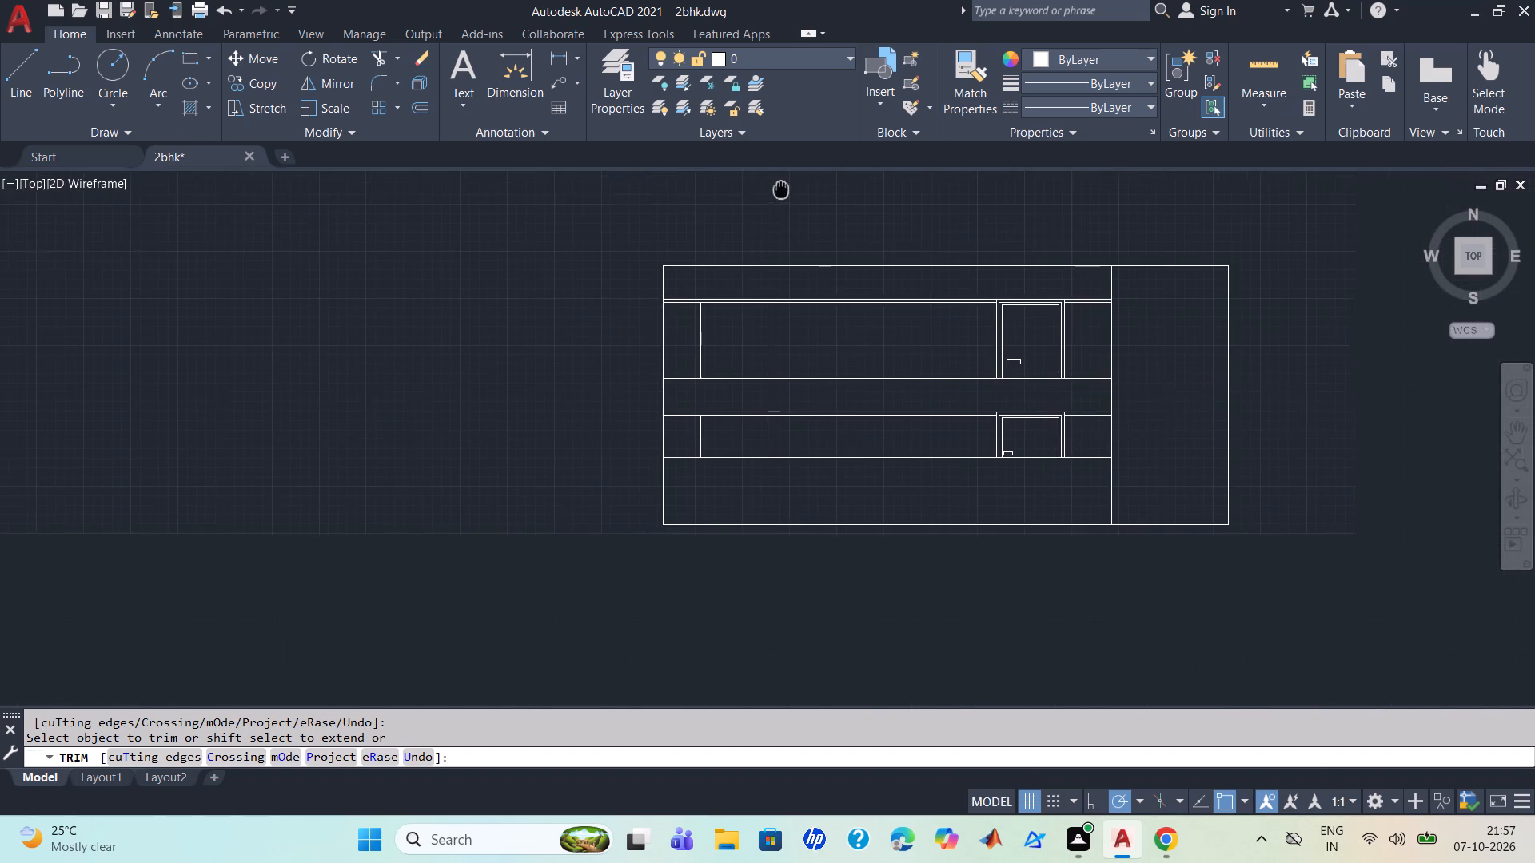
{"action": "middle_click_drag", "start_coordinate": [779, 188], "coordinate": [769, 179]}
{"action": "key", "text": "Escape"}
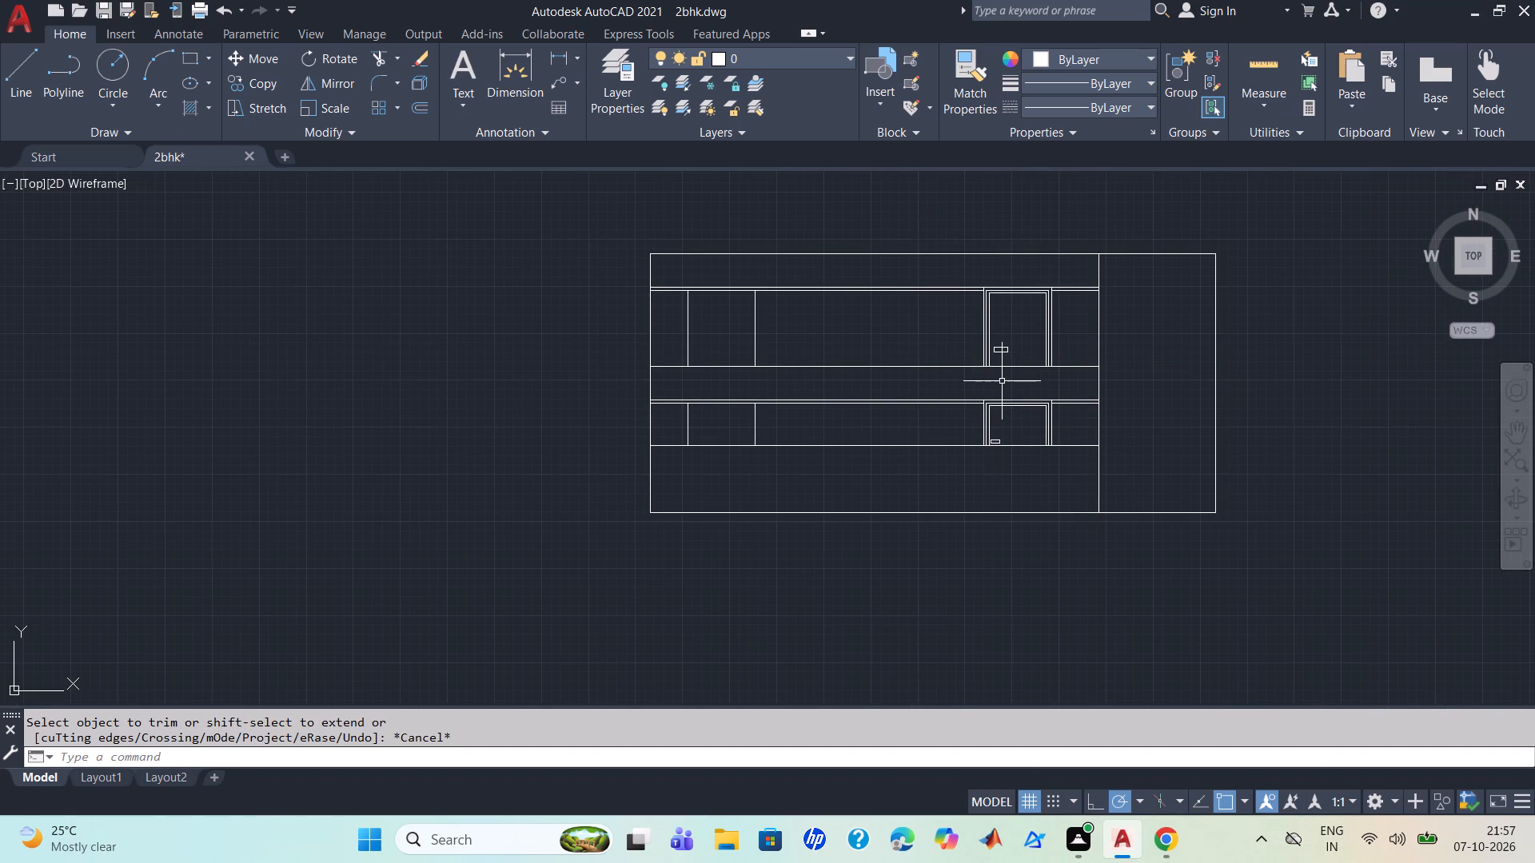
Draw two crossing diagonal lines between the opposite corners of the upper storey's projected window opening.
{"action": "key", "text": "l"}
{"action": "key", "text": "Return"}
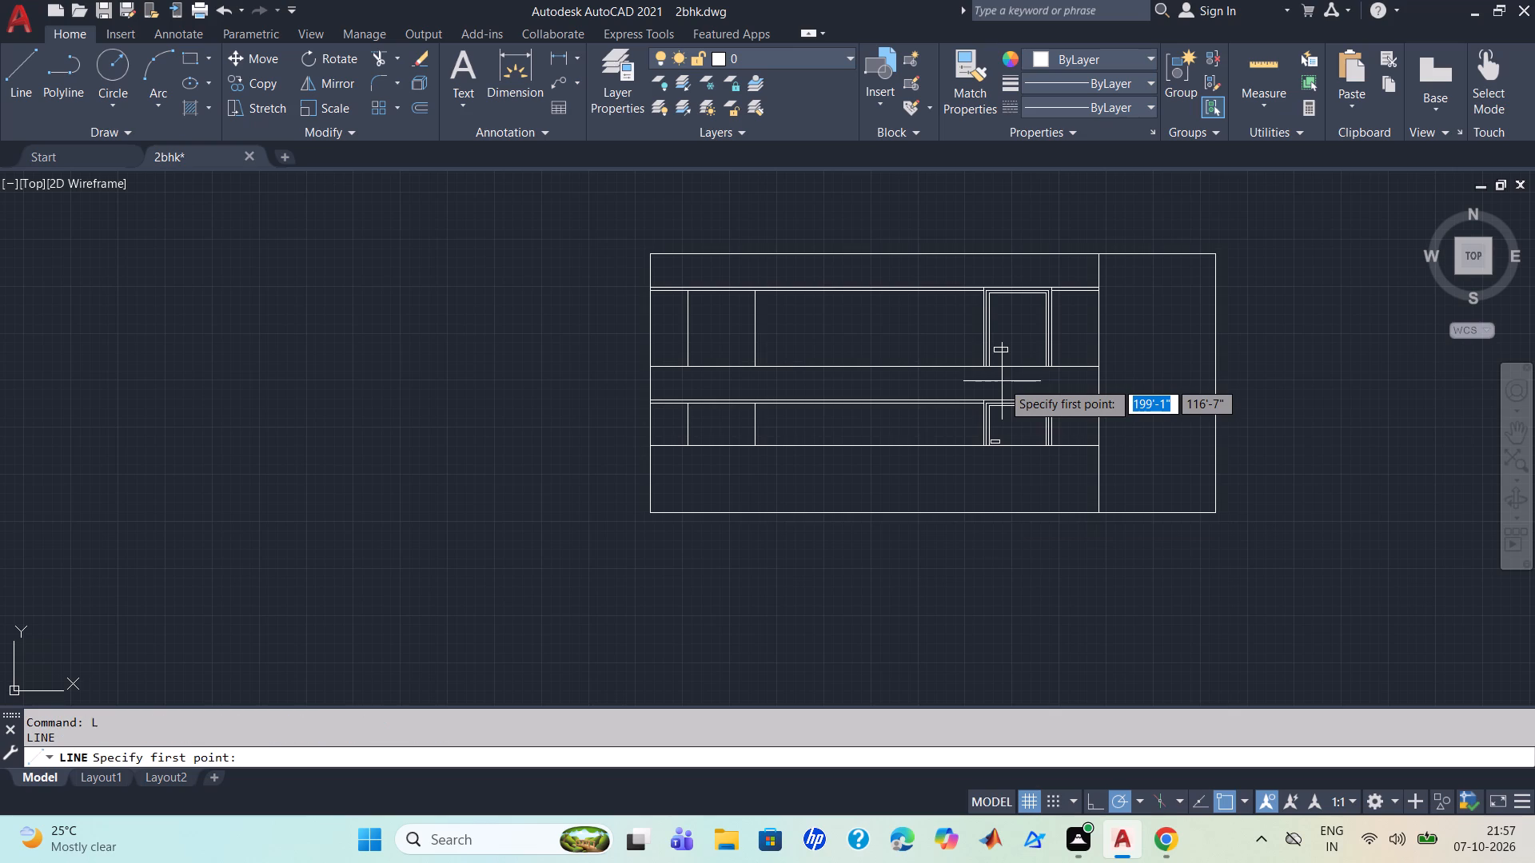
{"action": "scroll", "coordinate": [700, 278], "scroll_direction": "up", "scroll_amount": 1}
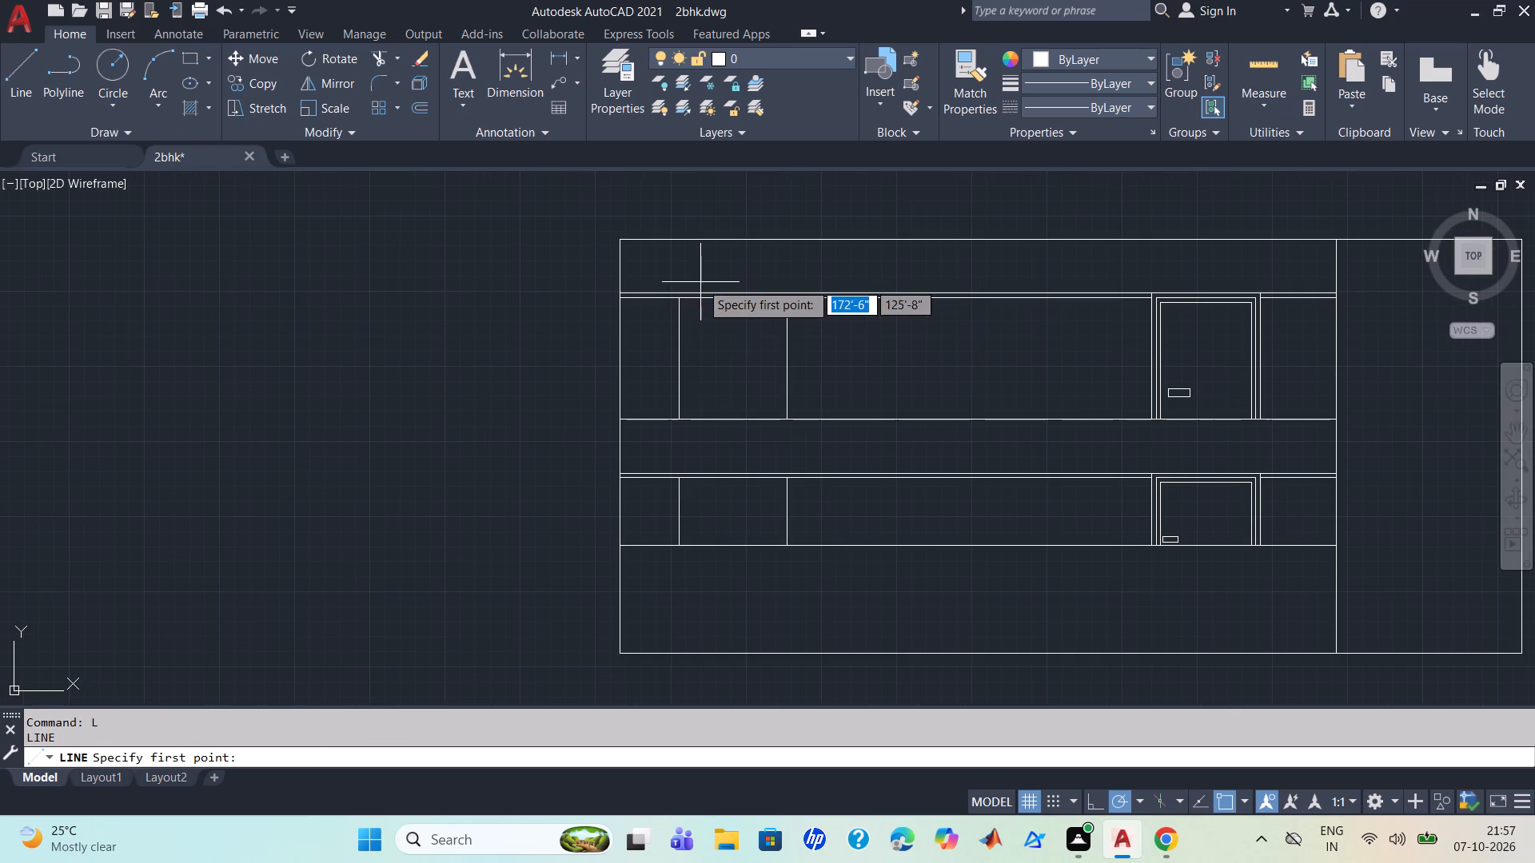
{"action": "left_click", "coordinate": [681, 298]}
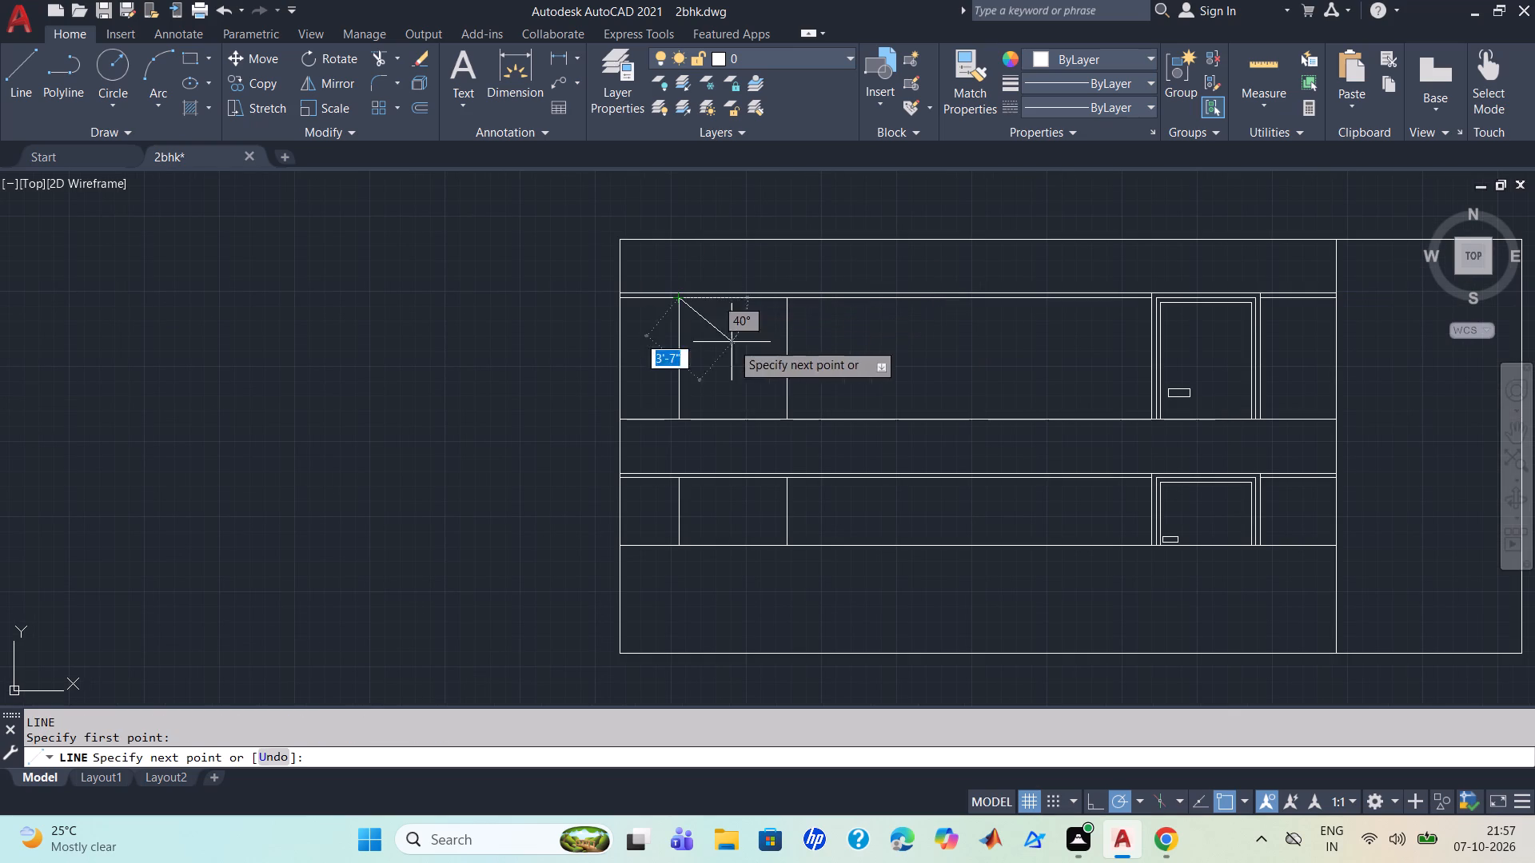
{"action": "left_click", "coordinate": [788, 420]}
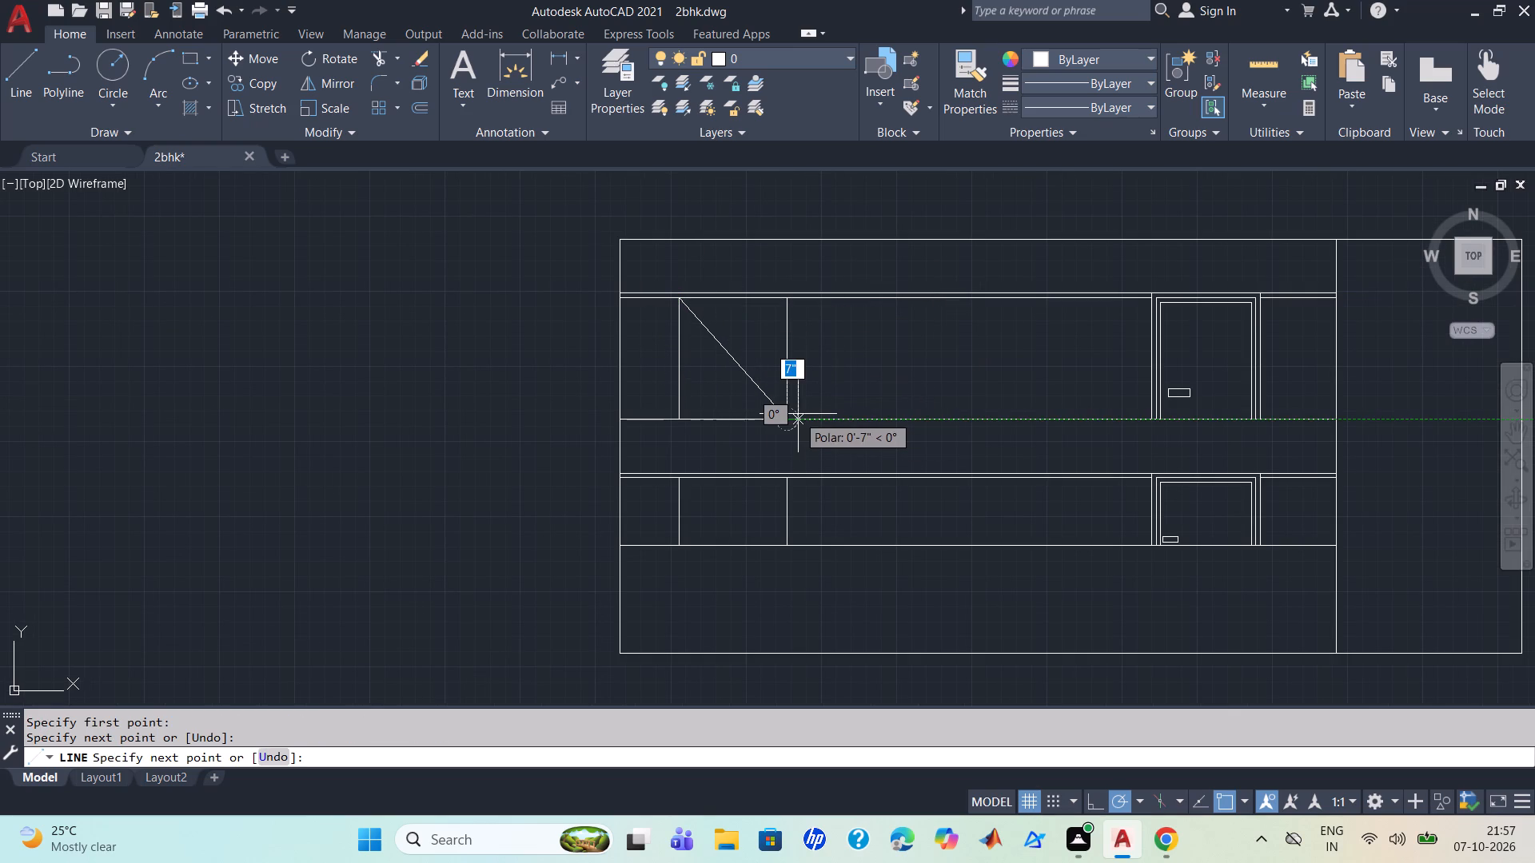
{"action": "key", "text": "Escape"}
{"action": "key", "text": "l"}
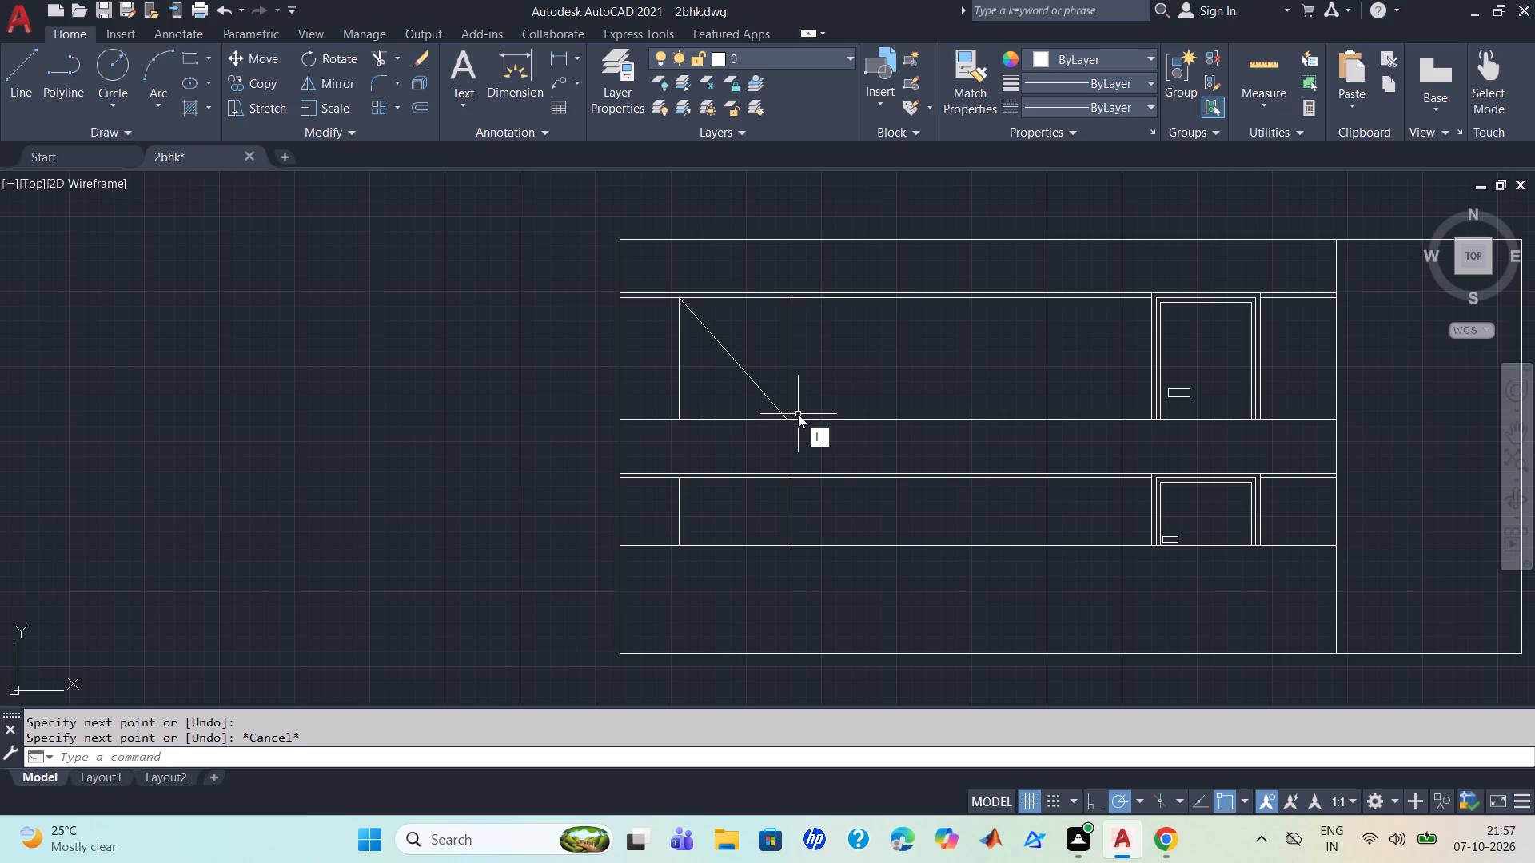
{"action": "key", "text": "Return"}
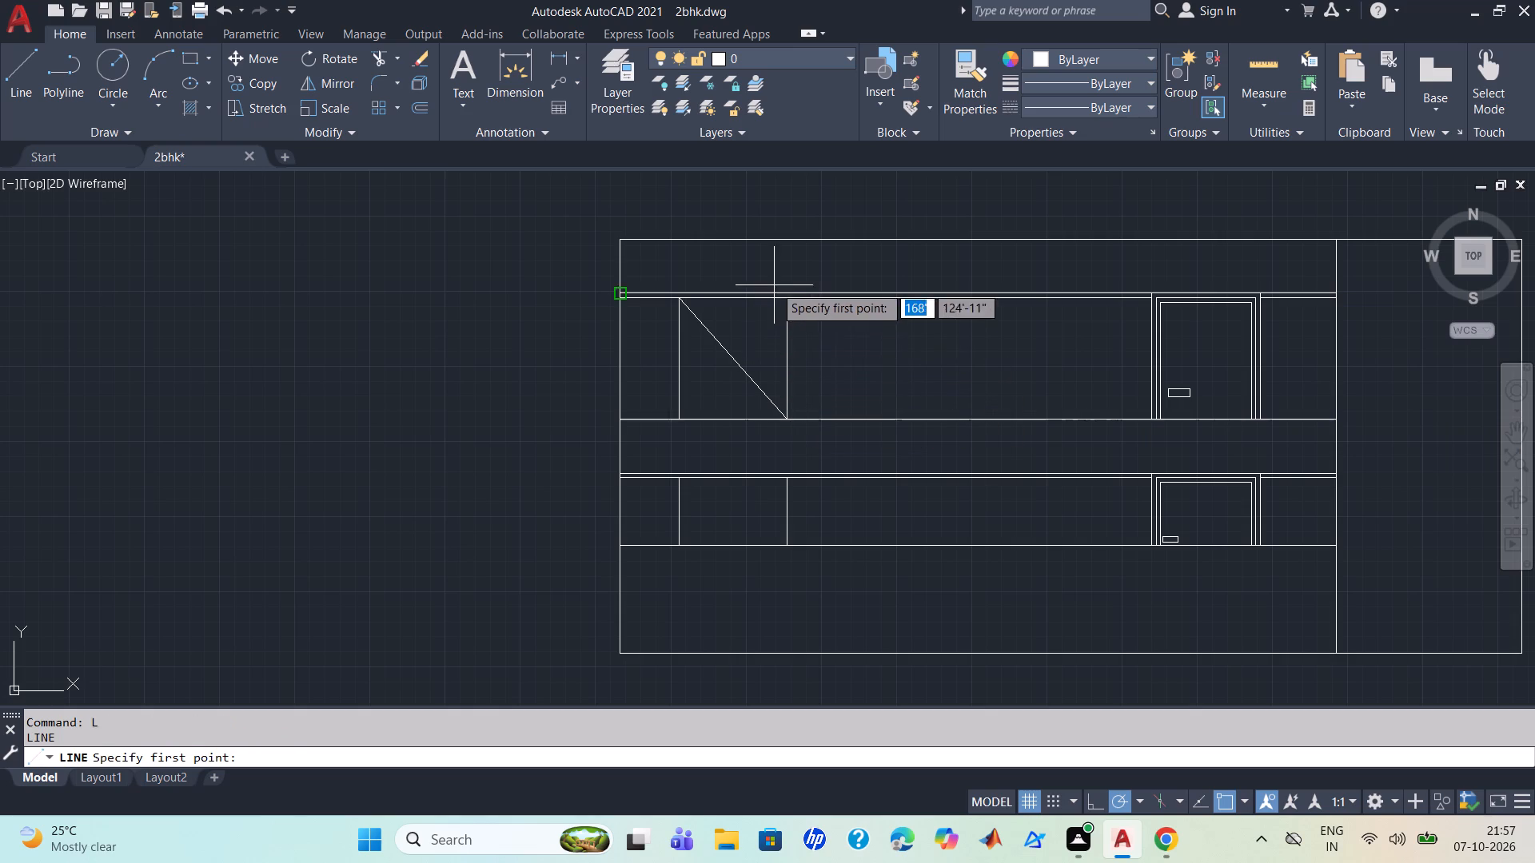
{"action": "scroll", "coordinate": [795, 299], "scroll_direction": "up", "scroll_amount": 3}
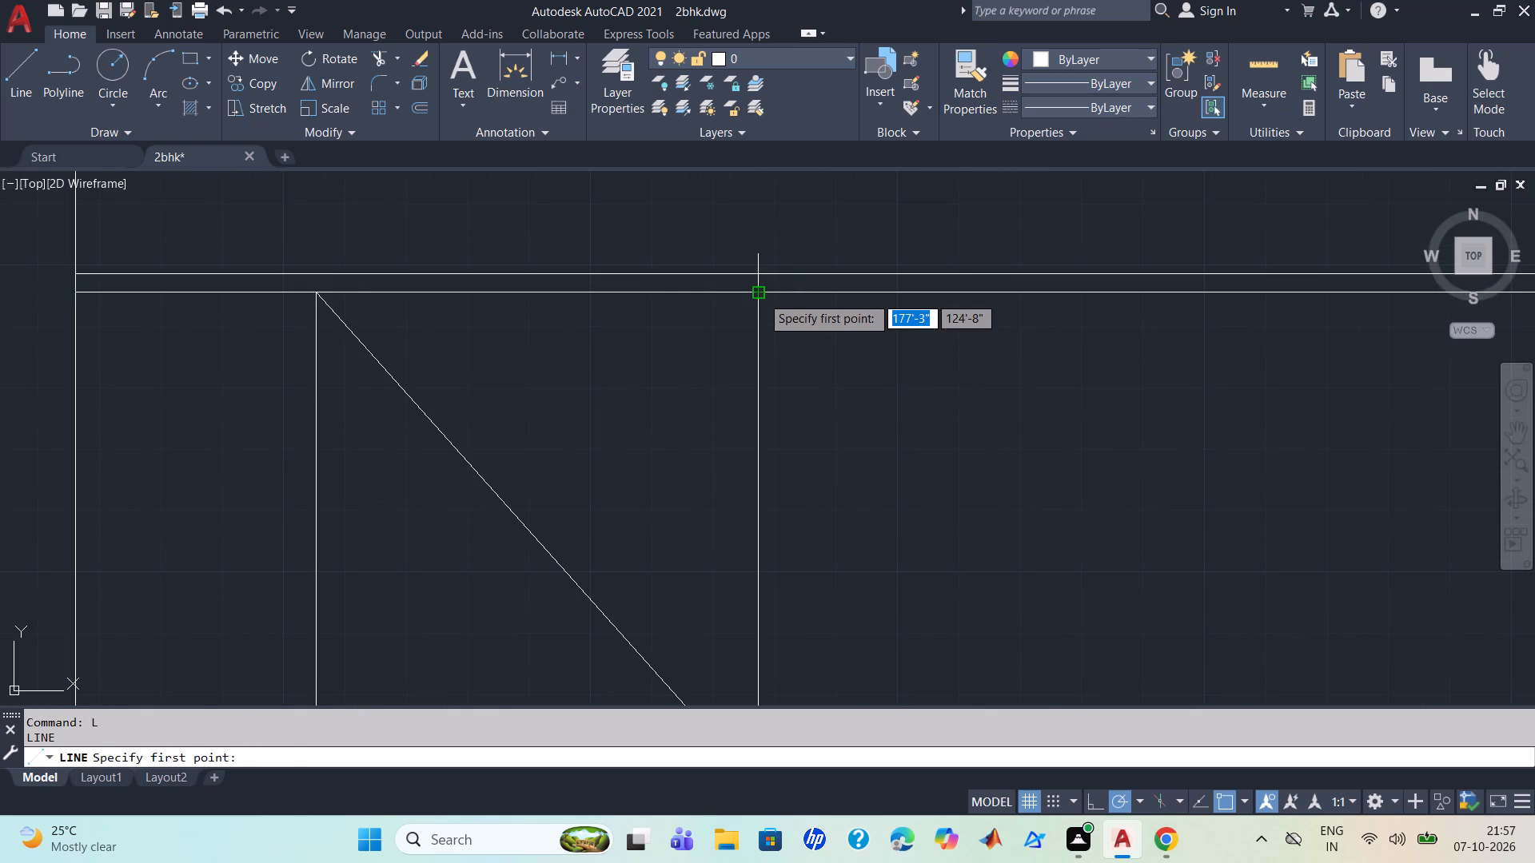
{"action": "left_click", "coordinate": [761, 296]}
{"action": "scroll", "coordinate": [732, 392], "scroll_direction": "down", "scroll_amount": 2}
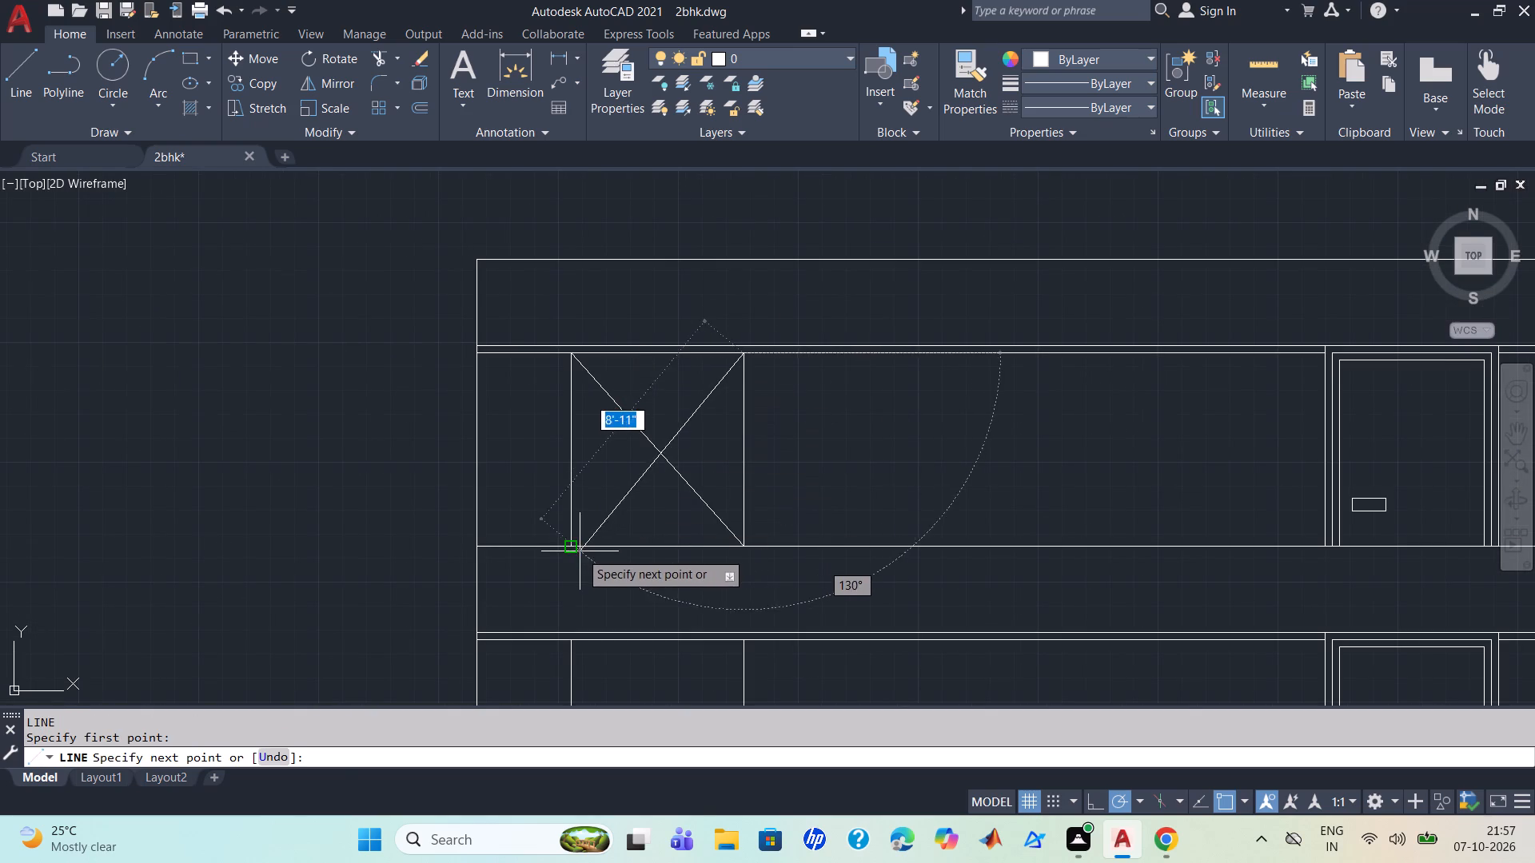
{"action": "left_click", "coordinate": [568, 545]}
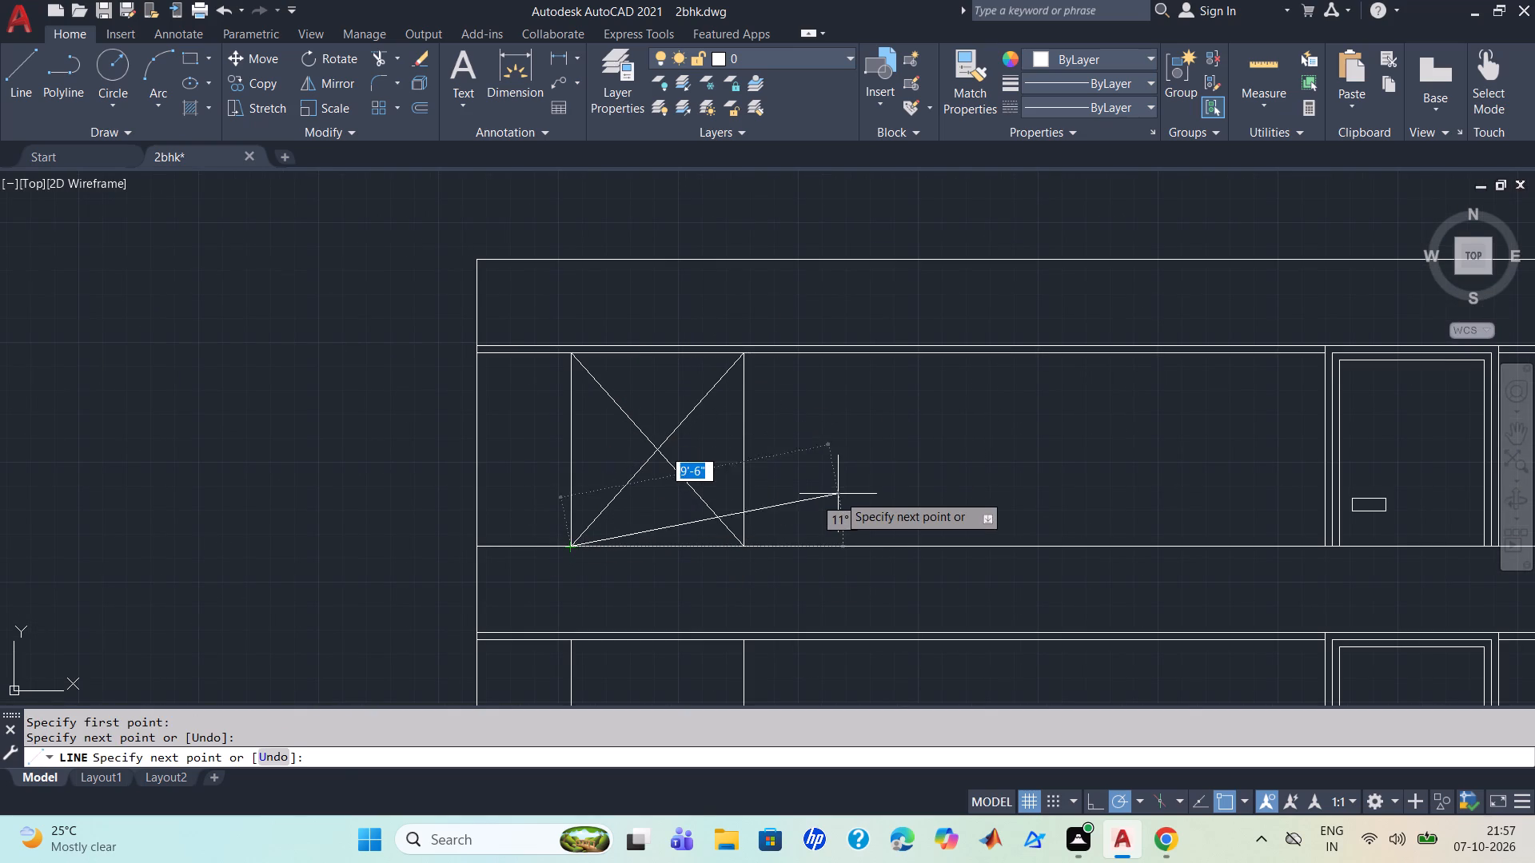
{"action": "key", "text": "Escape"}
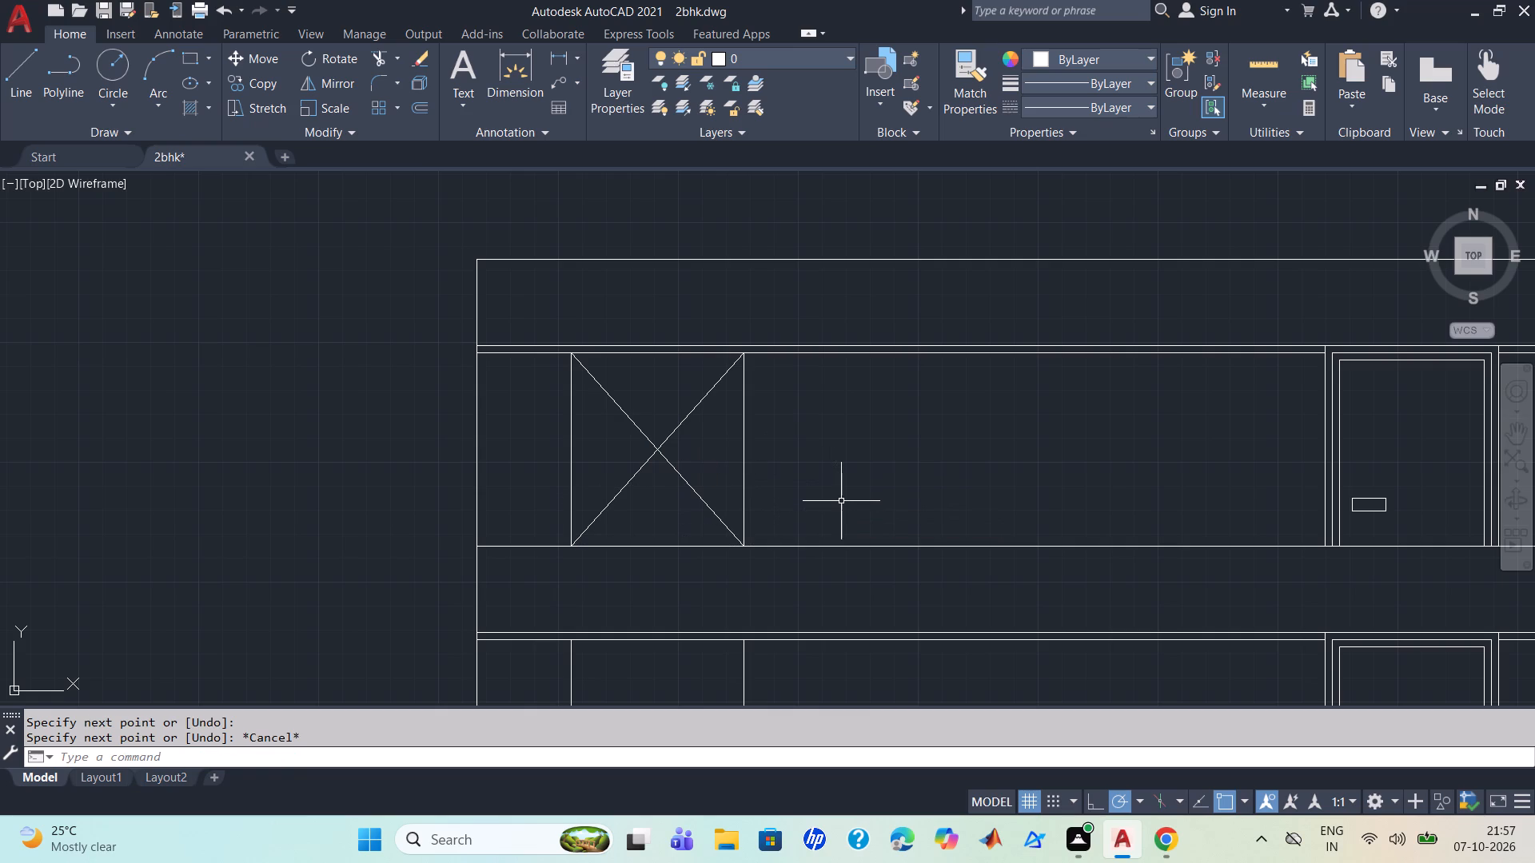
Trim away all segments of the two crossing diagonals inside the upper storey's window opening.
{"action": "scroll", "coordinate": [846, 526], "scroll_direction": "down", "scroll_amount": 3}
{"action": "scroll", "coordinate": [847, 530], "scroll_direction": "up", "scroll_amount": 1}
{"action": "middle_click_drag", "start_coordinate": [850, 538], "coordinate": [791, 280]}
{"action": "scroll", "coordinate": [789, 278], "scroll_direction": "up", "scroll_amount": 1}
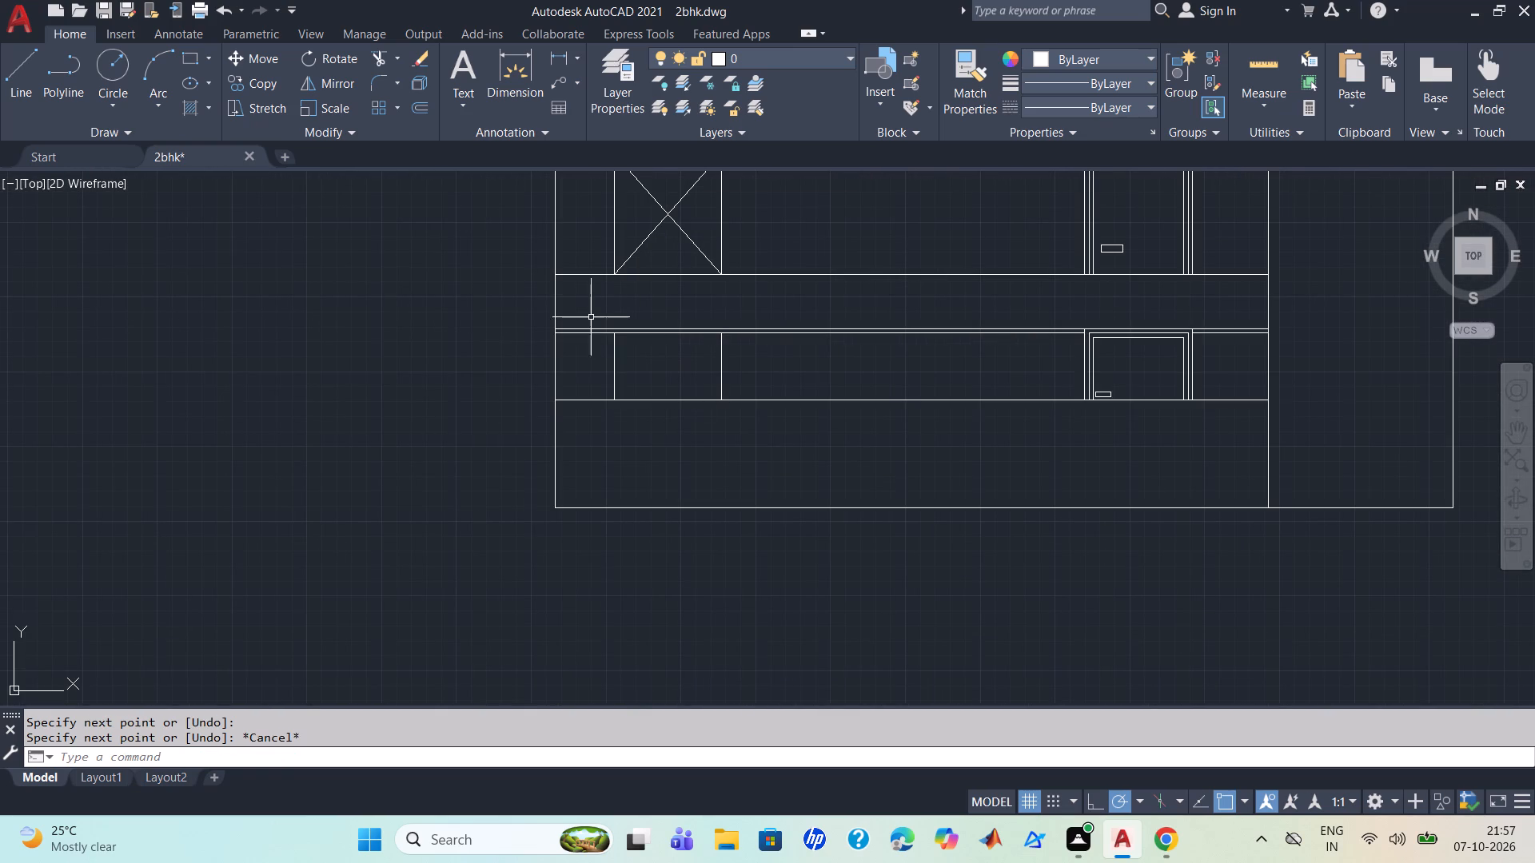
{"action": "scroll", "coordinate": [636, 348], "scroll_direction": "up", "scroll_amount": 1}
{"action": "scroll", "coordinate": [692, 274], "scroll_direction": "down", "scroll_amount": 2}
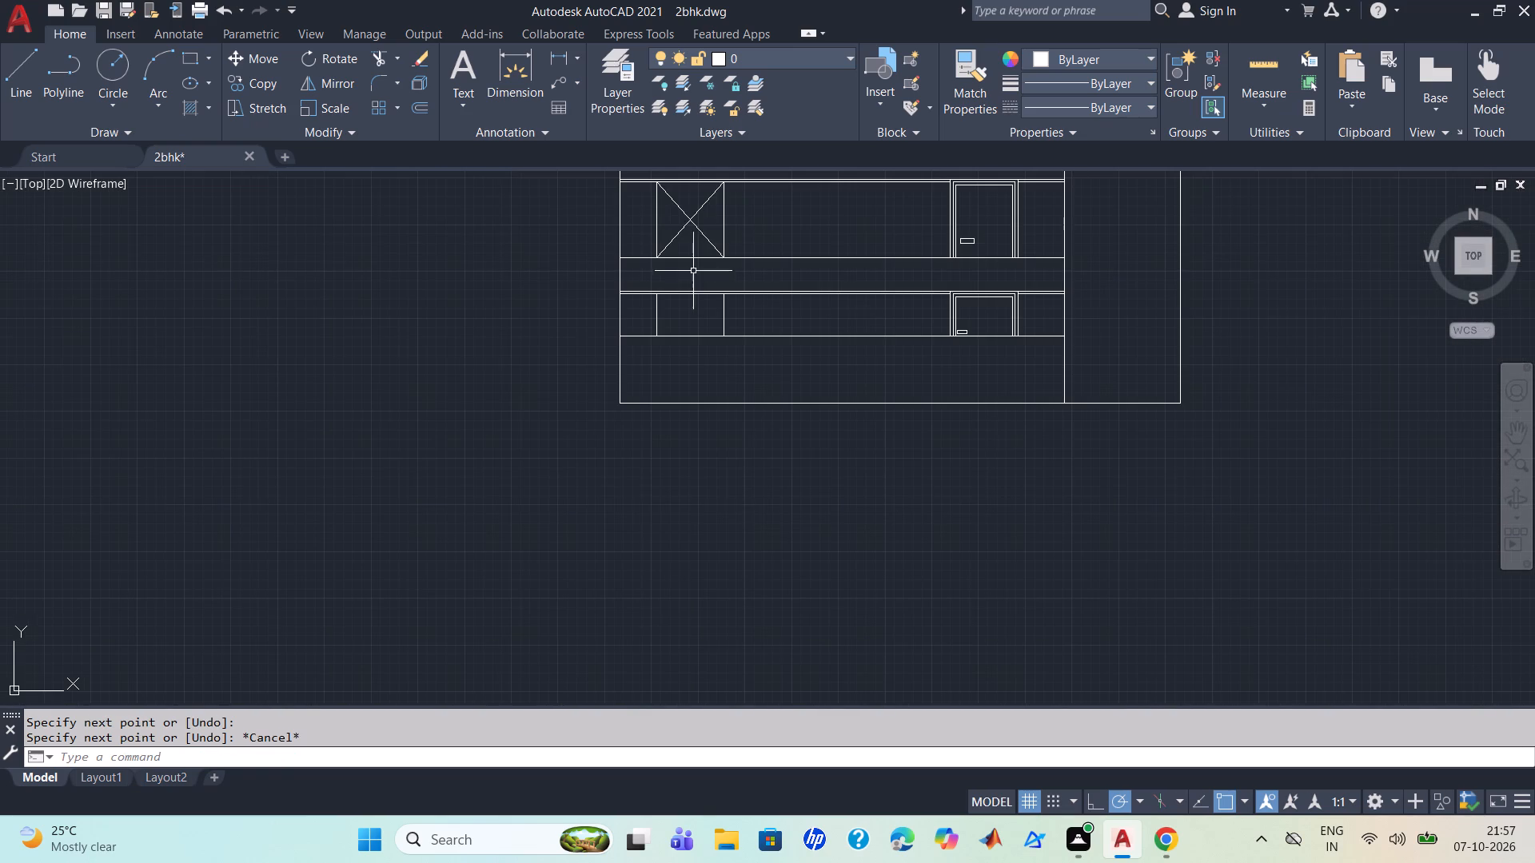
{"action": "type", "text": "tr"}
{"action": "key", "text": "Return"}
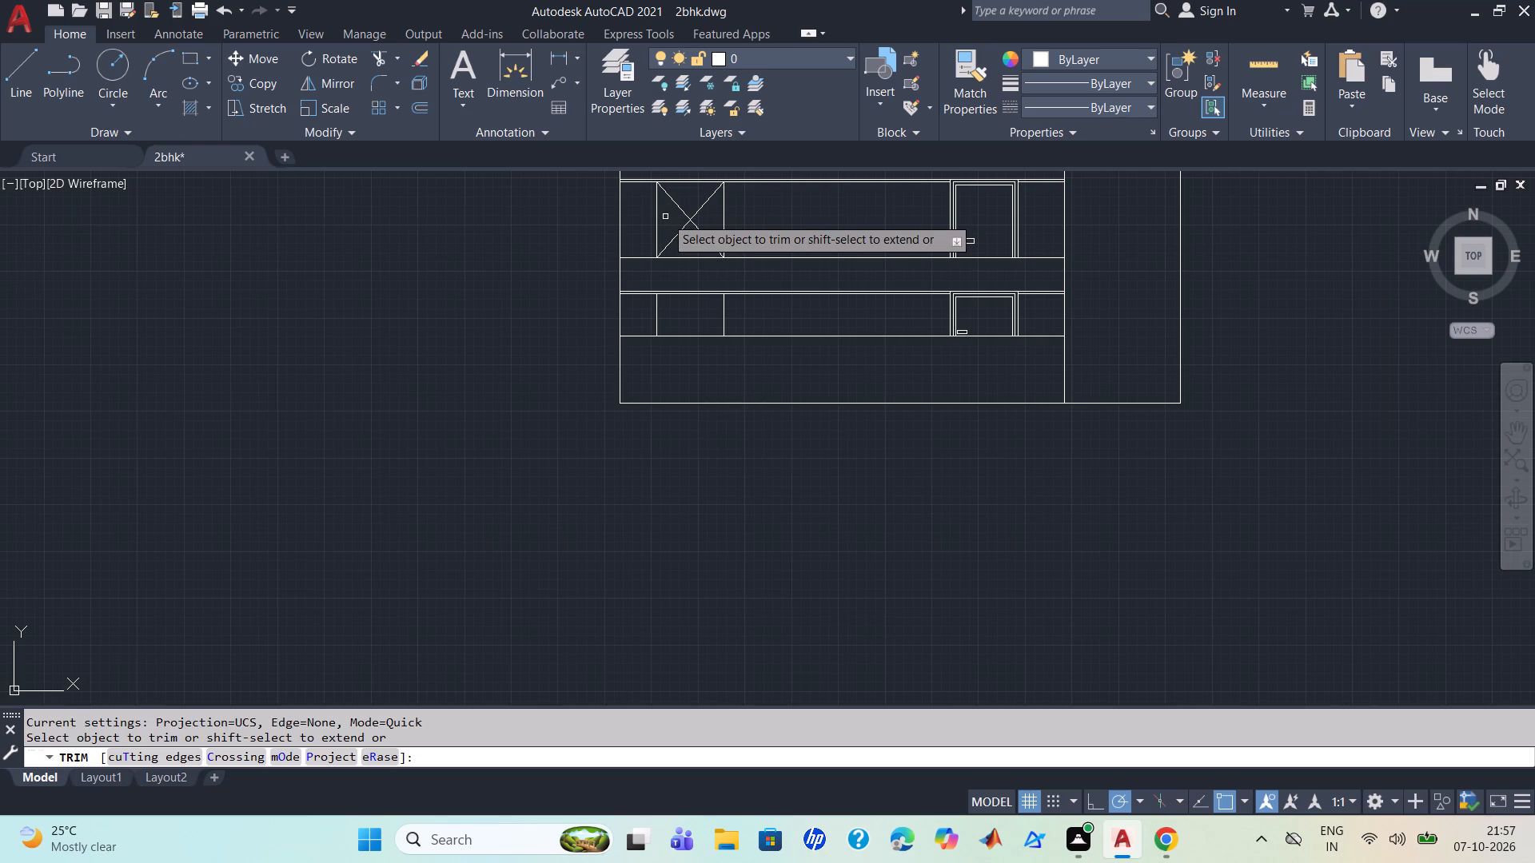
{"action": "left_click", "coordinate": [667, 217]}
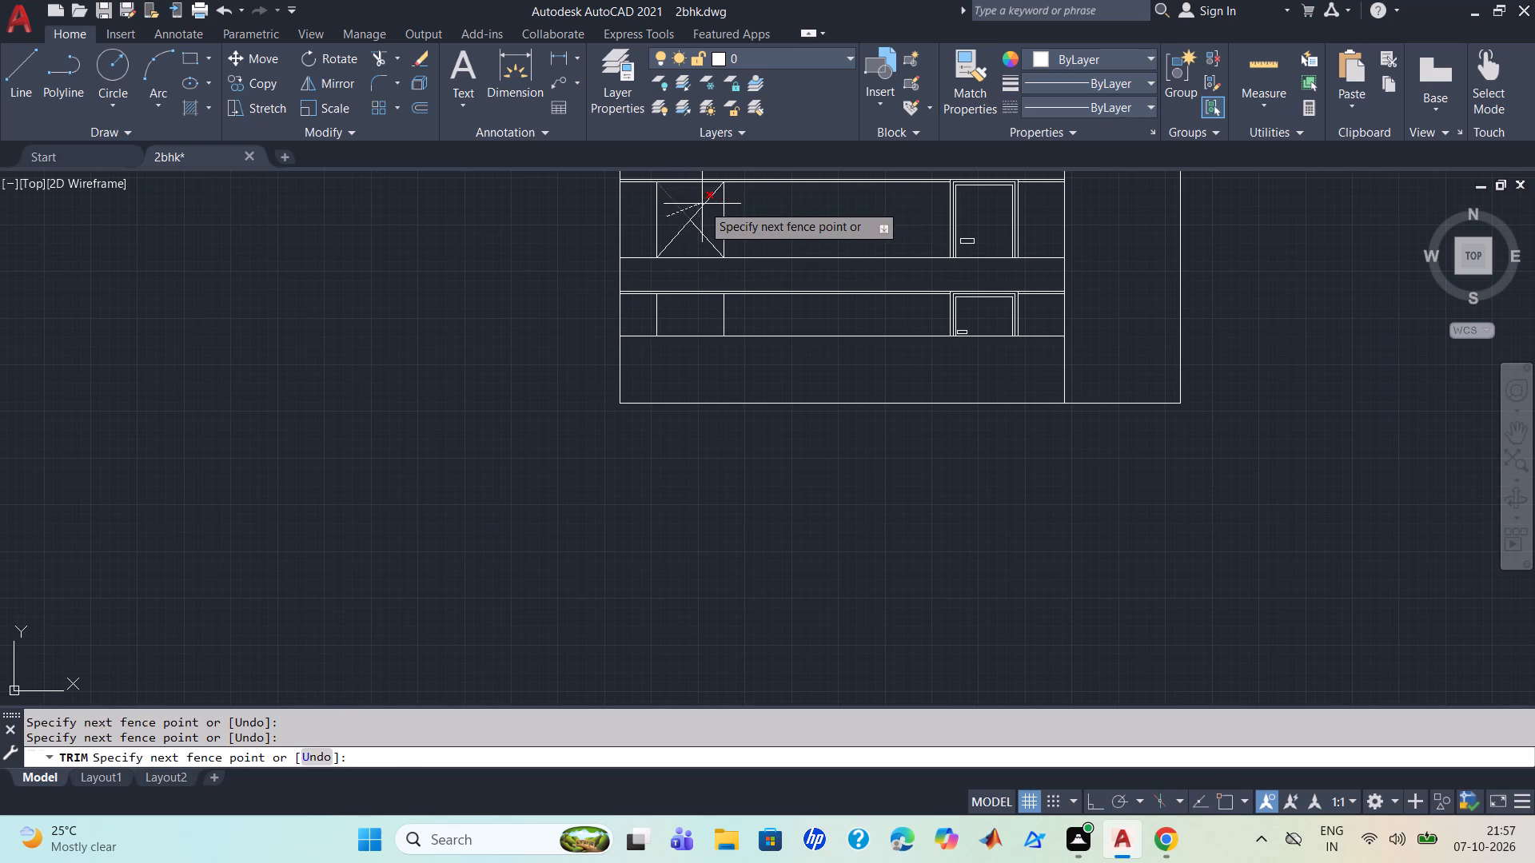
{"action": "left_click", "coordinate": [706, 216]}
{"action": "left_click", "coordinate": [702, 231]}
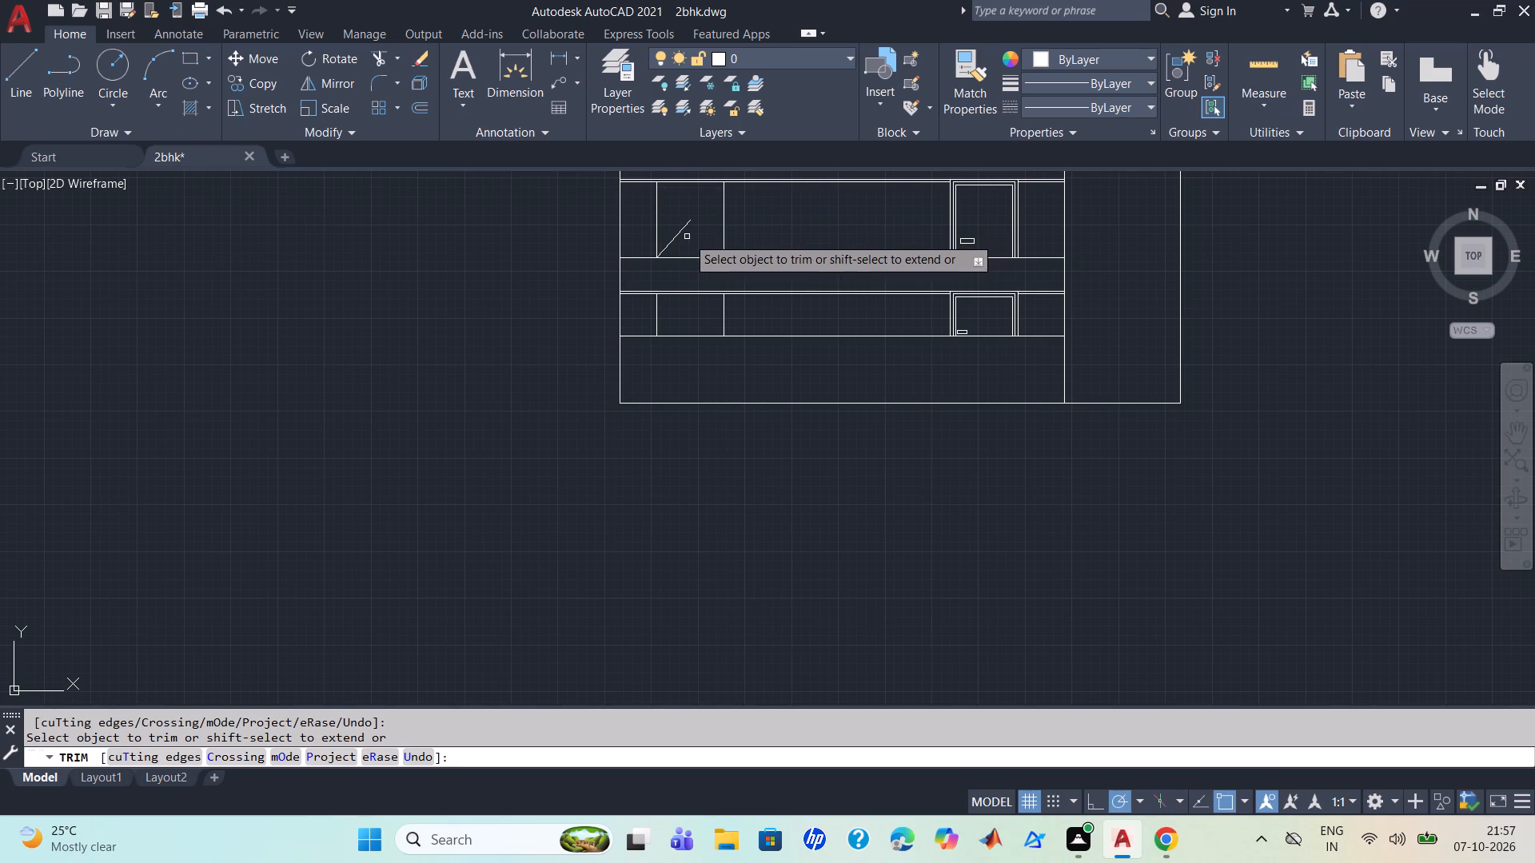
{"action": "left_click", "coordinate": [676, 241]}
{"action": "scroll", "coordinate": [1070, 294], "scroll_direction": "down", "scroll_amount": 2}
{"action": "middle_click_drag", "start_coordinate": [1449, 447], "coordinate": [1116, 633]}
{"action": "scroll", "coordinate": [1054, 593], "scroll_direction": "up", "scroll_amount": 2}
{"action": "middle_click_drag", "start_coordinate": [692, 433], "coordinate": [1040, 464]}
{"action": "scroll", "coordinate": [883, 437], "scroll_direction": "up", "scroll_amount": 1}
{"action": "middle_click_drag", "start_coordinate": [882, 438], "coordinate": [1011, 500]}
{"action": "scroll", "coordinate": [882, 438], "scroll_direction": "down", "scroll_amount": 1}
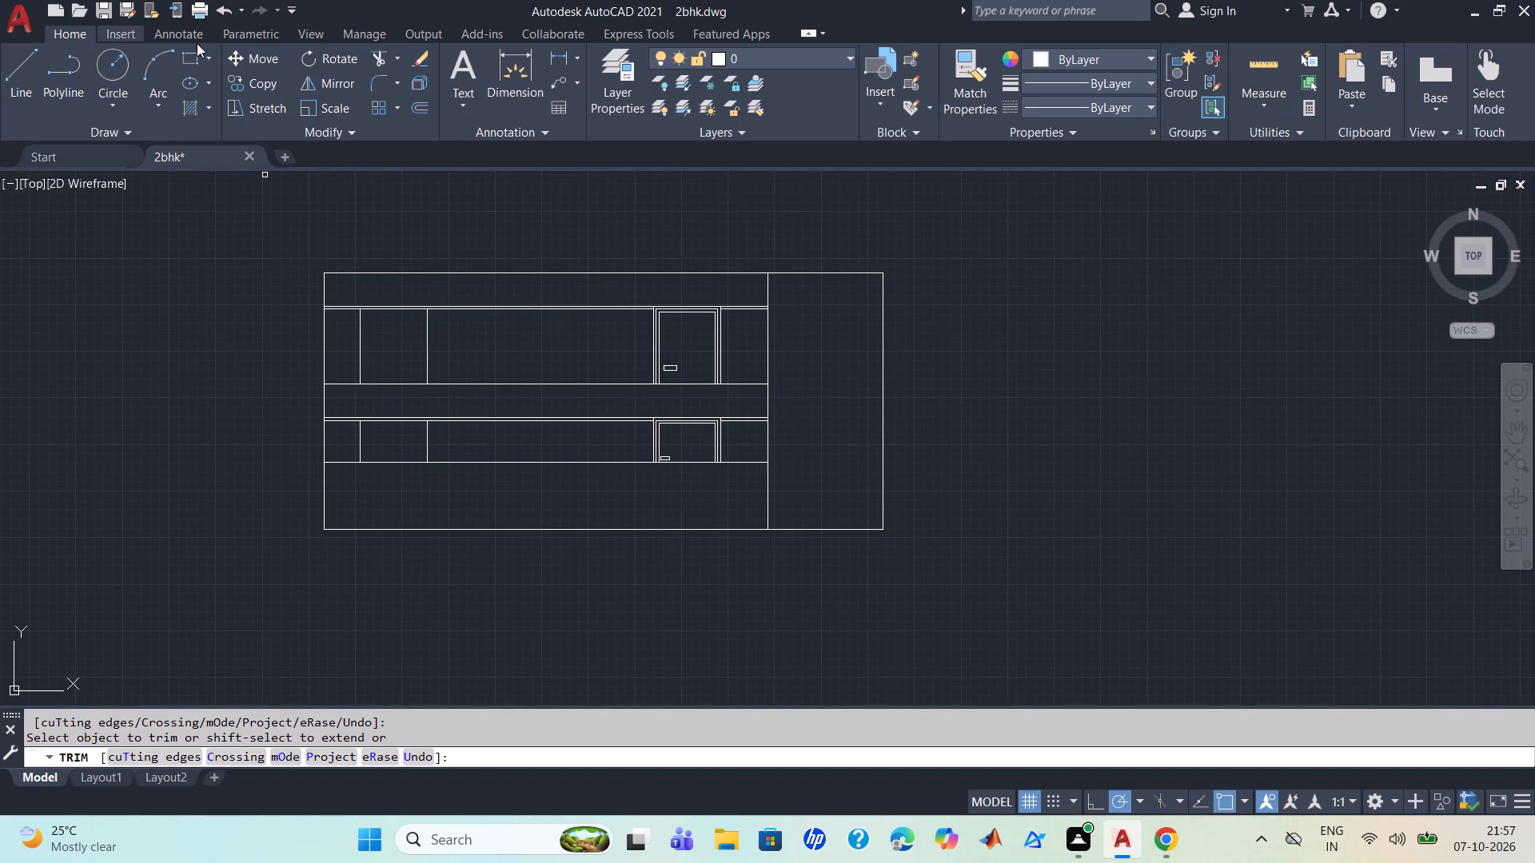
{"action": "key", "text": "Escape"}
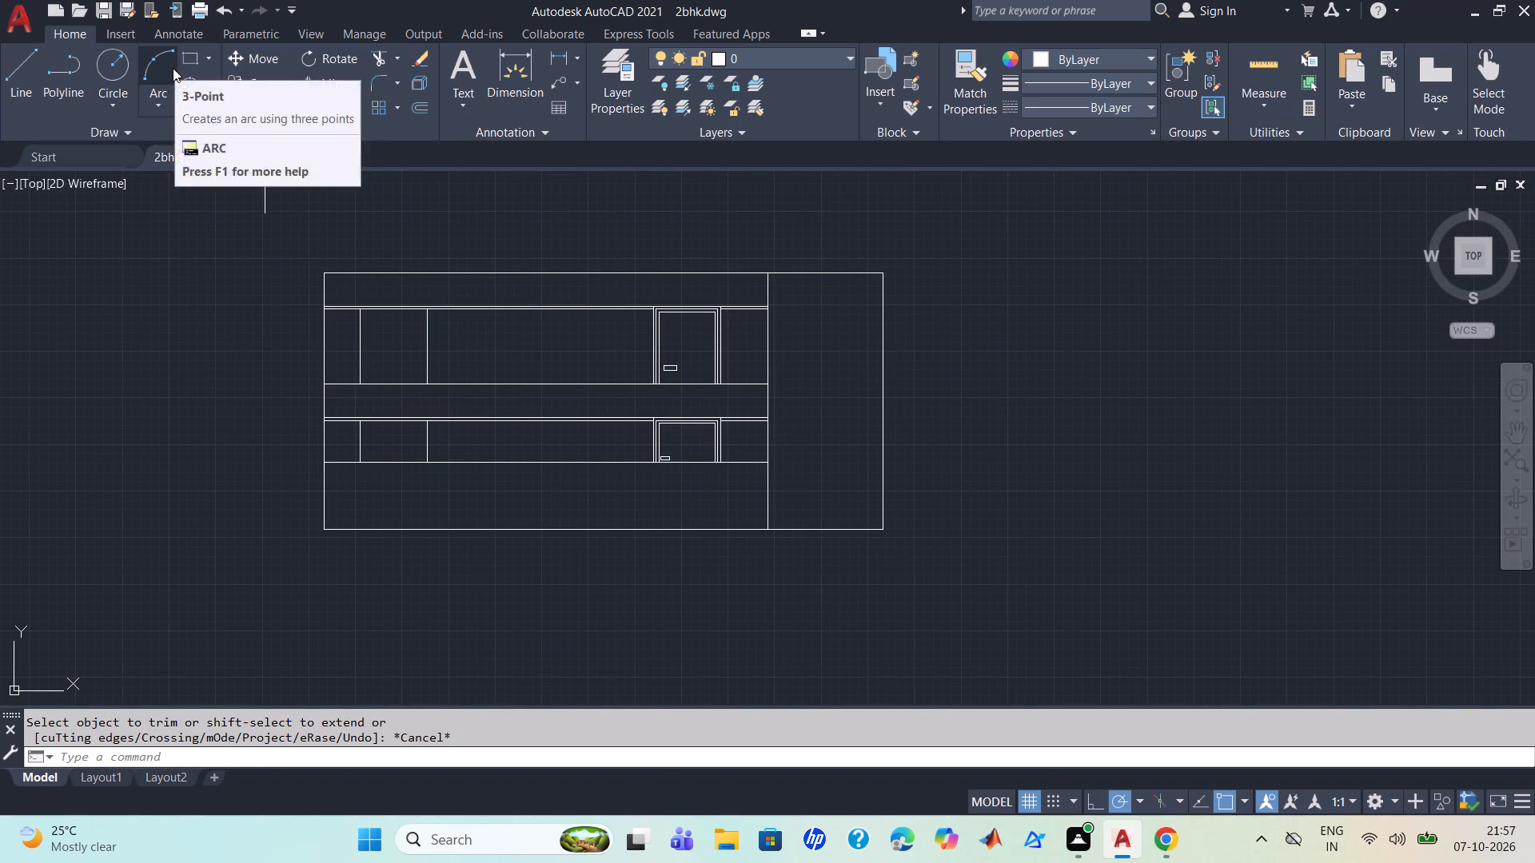
Draw an inset rectangle about 6'-7" wide and 19' high inside the full-height bay beside the storeys.
{"action": "left_click", "coordinate": [184, 58]}
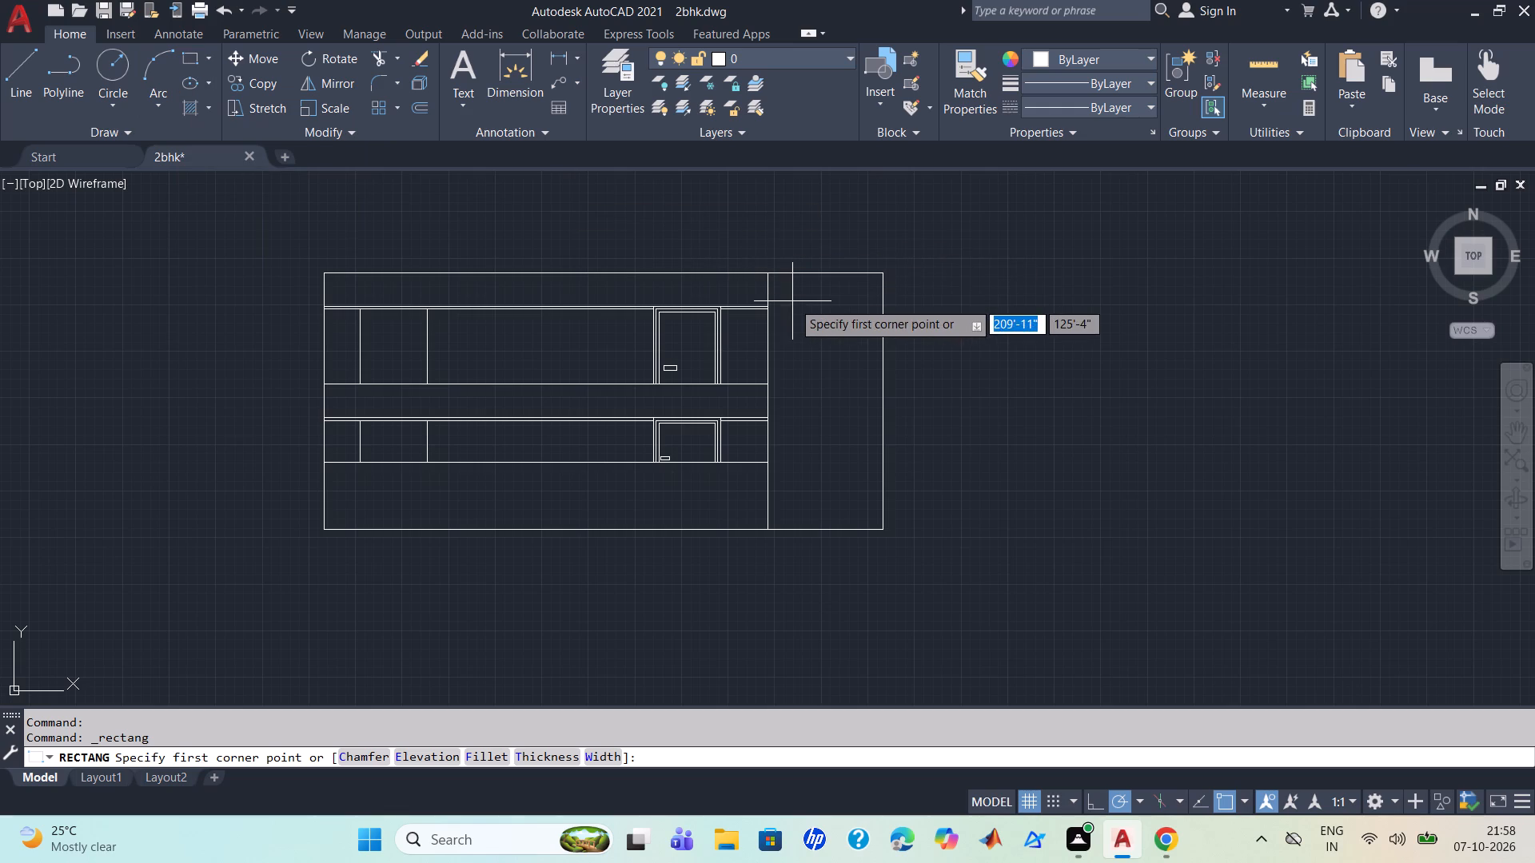
{"action": "left_click", "coordinate": [789, 292]}
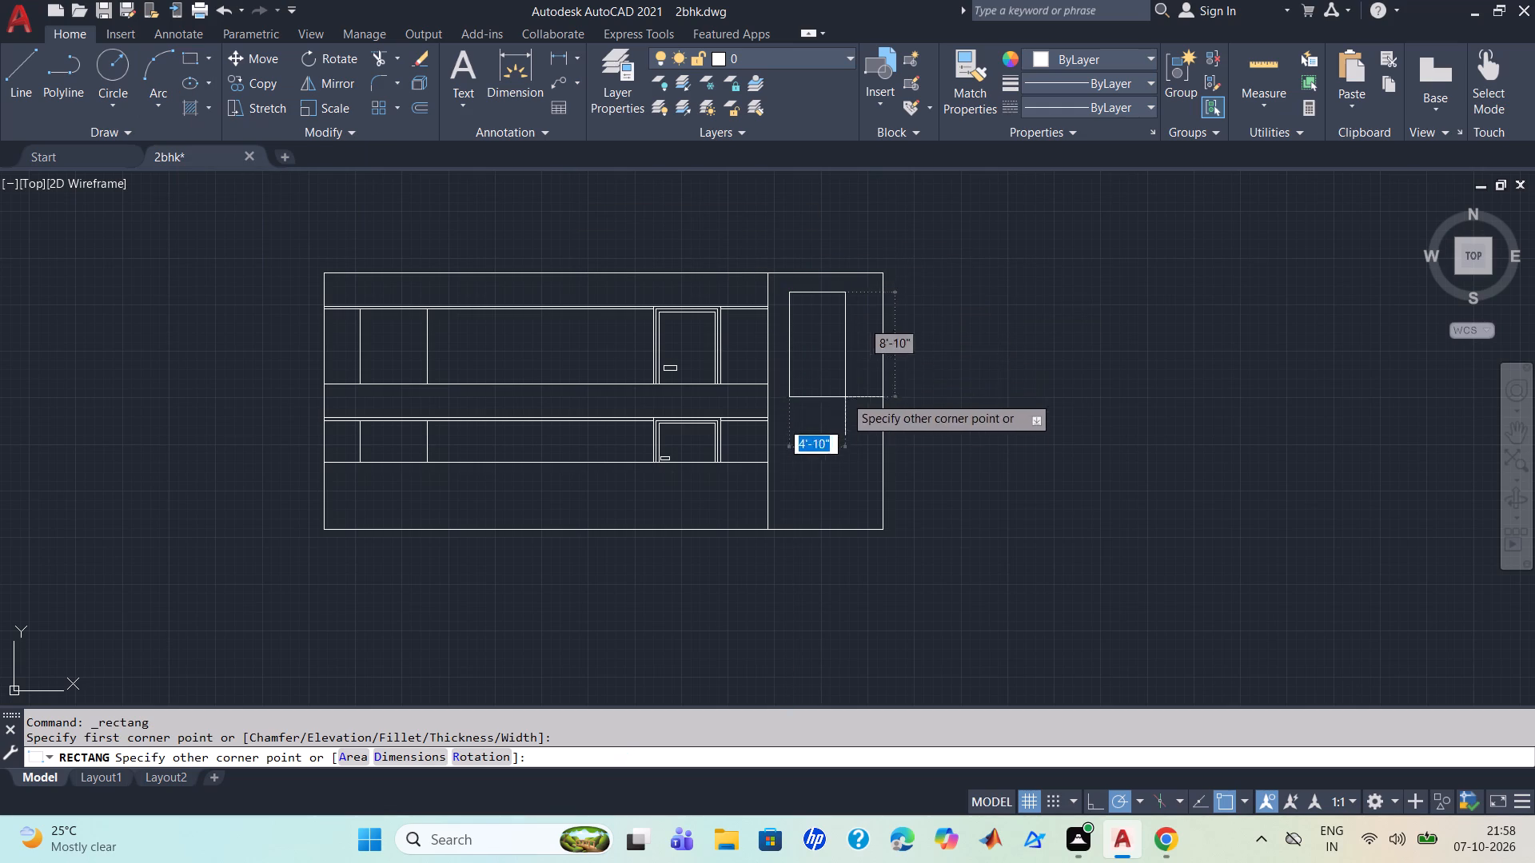
{"action": "left_click", "coordinate": [861, 510]}
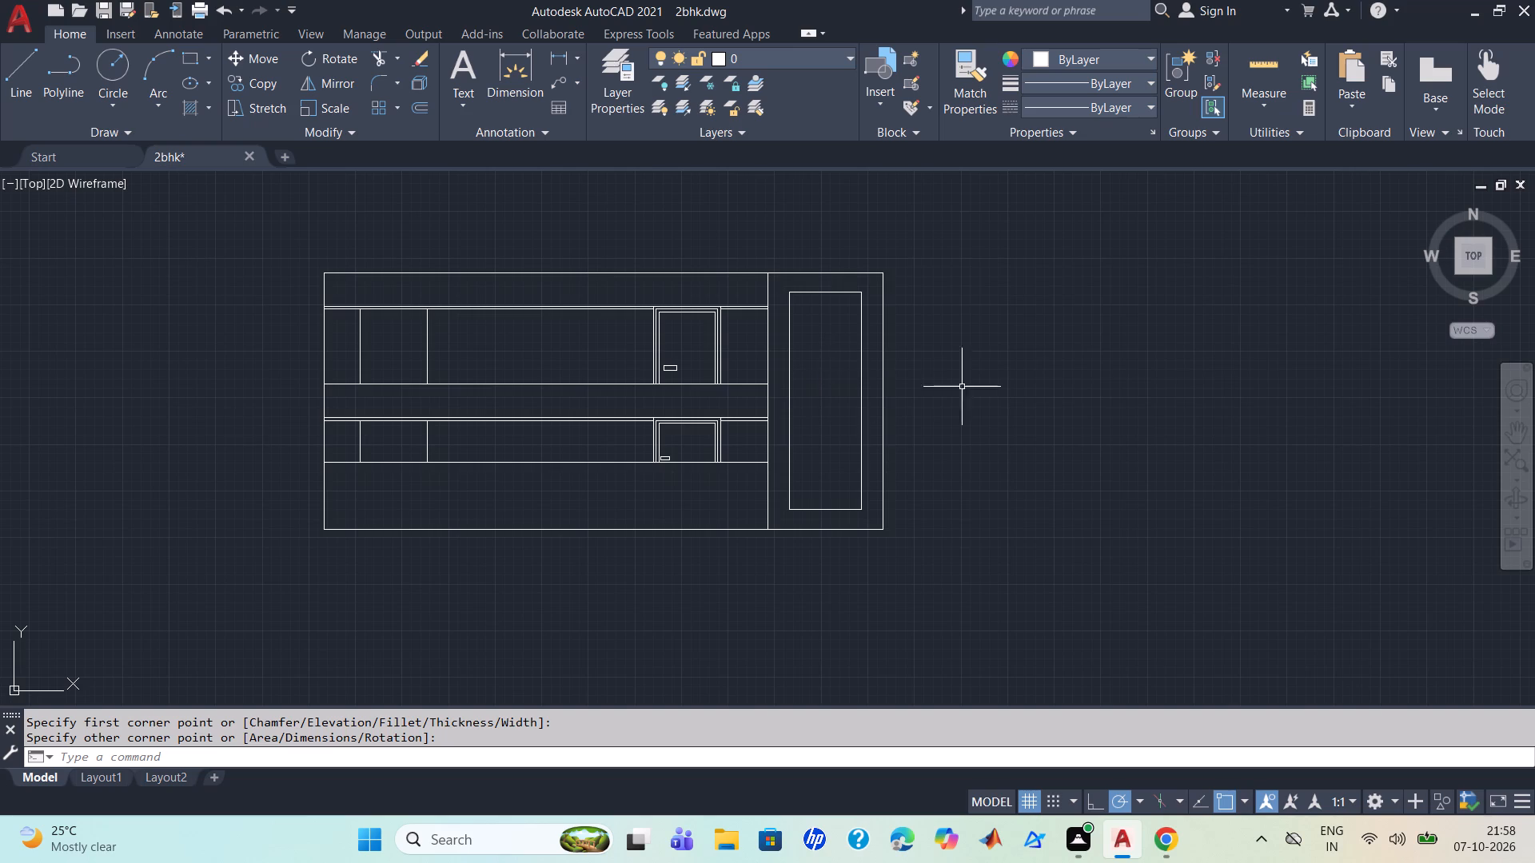
Hatch the upper storey's wall area between the window opening and the door with AR-HBONE in colour 100,33,101.
{"action": "scroll", "coordinate": [546, 391], "scroll_direction": "down", "scroll_amount": 2}
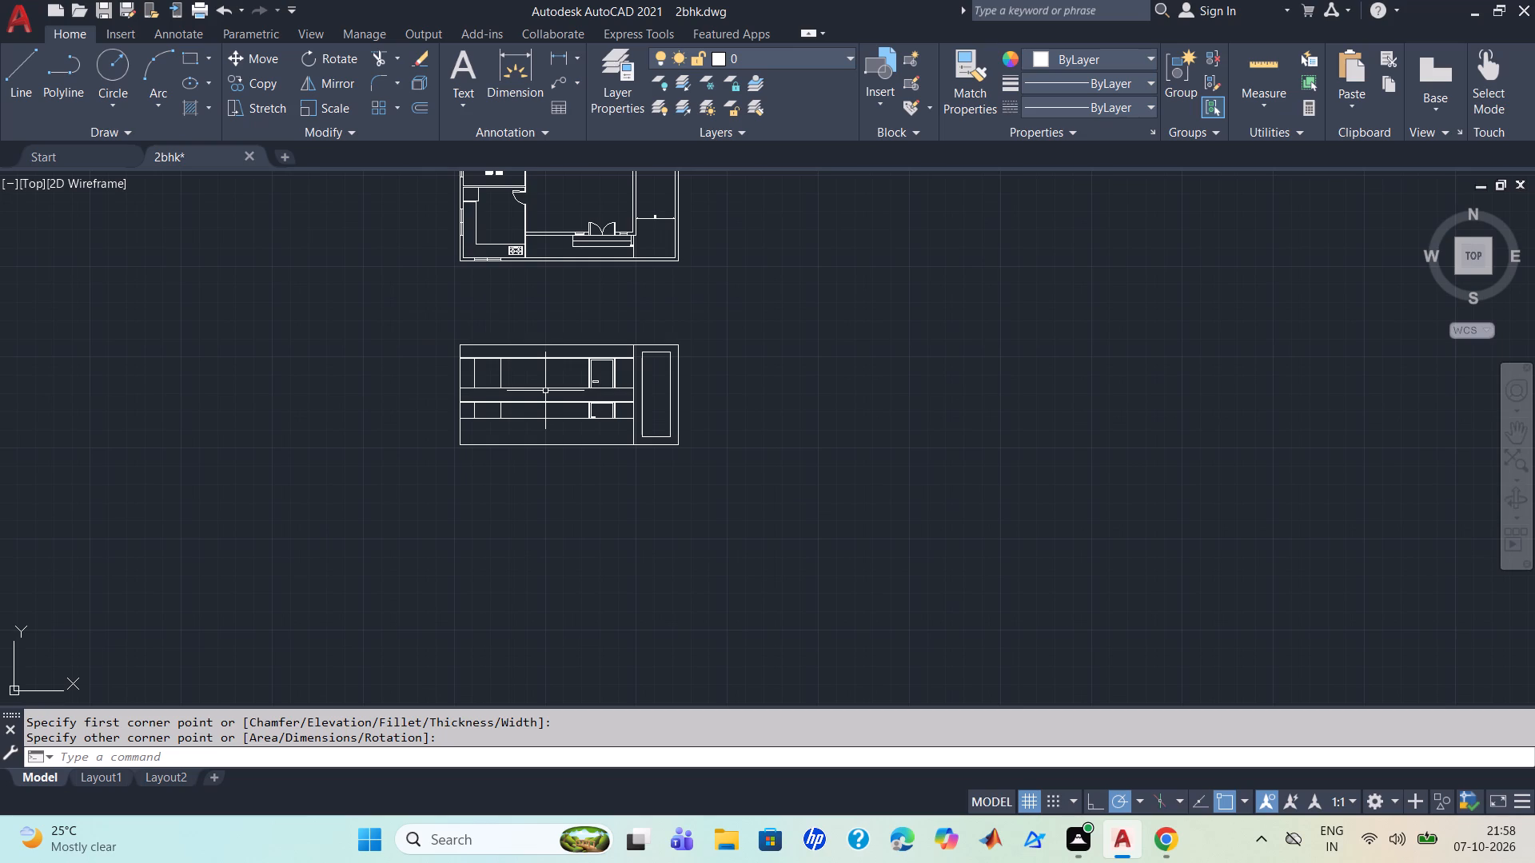
{"action": "scroll", "coordinate": [544, 392], "scroll_direction": "up", "scroll_amount": 1}
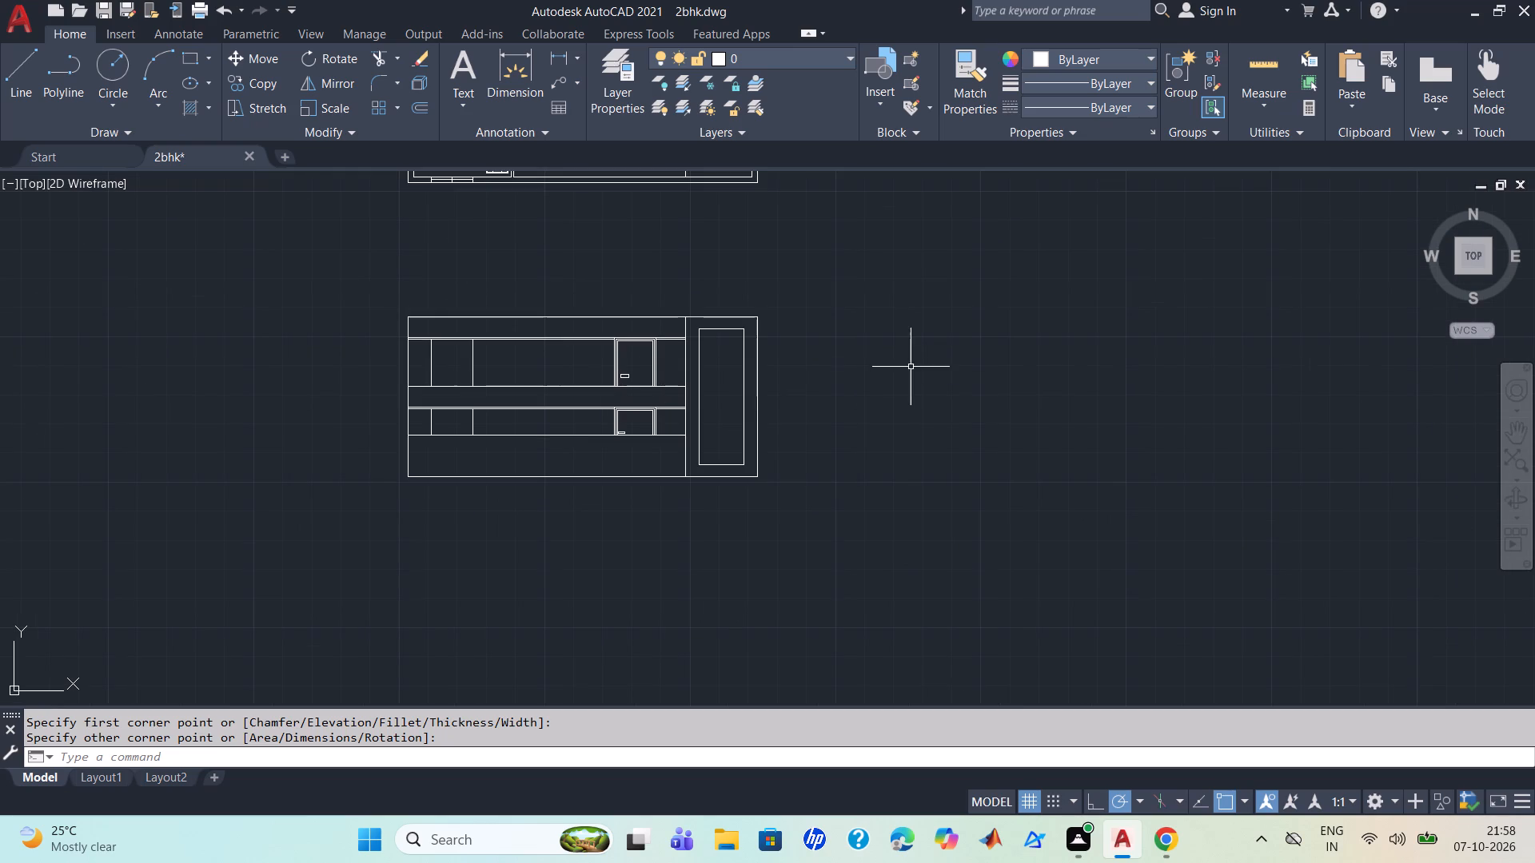
{"action": "scroll", "coordinate": [911, 368], "scroll_direction": "down", "scroll_amount": 1}
{"action": "key", "text": "h"}
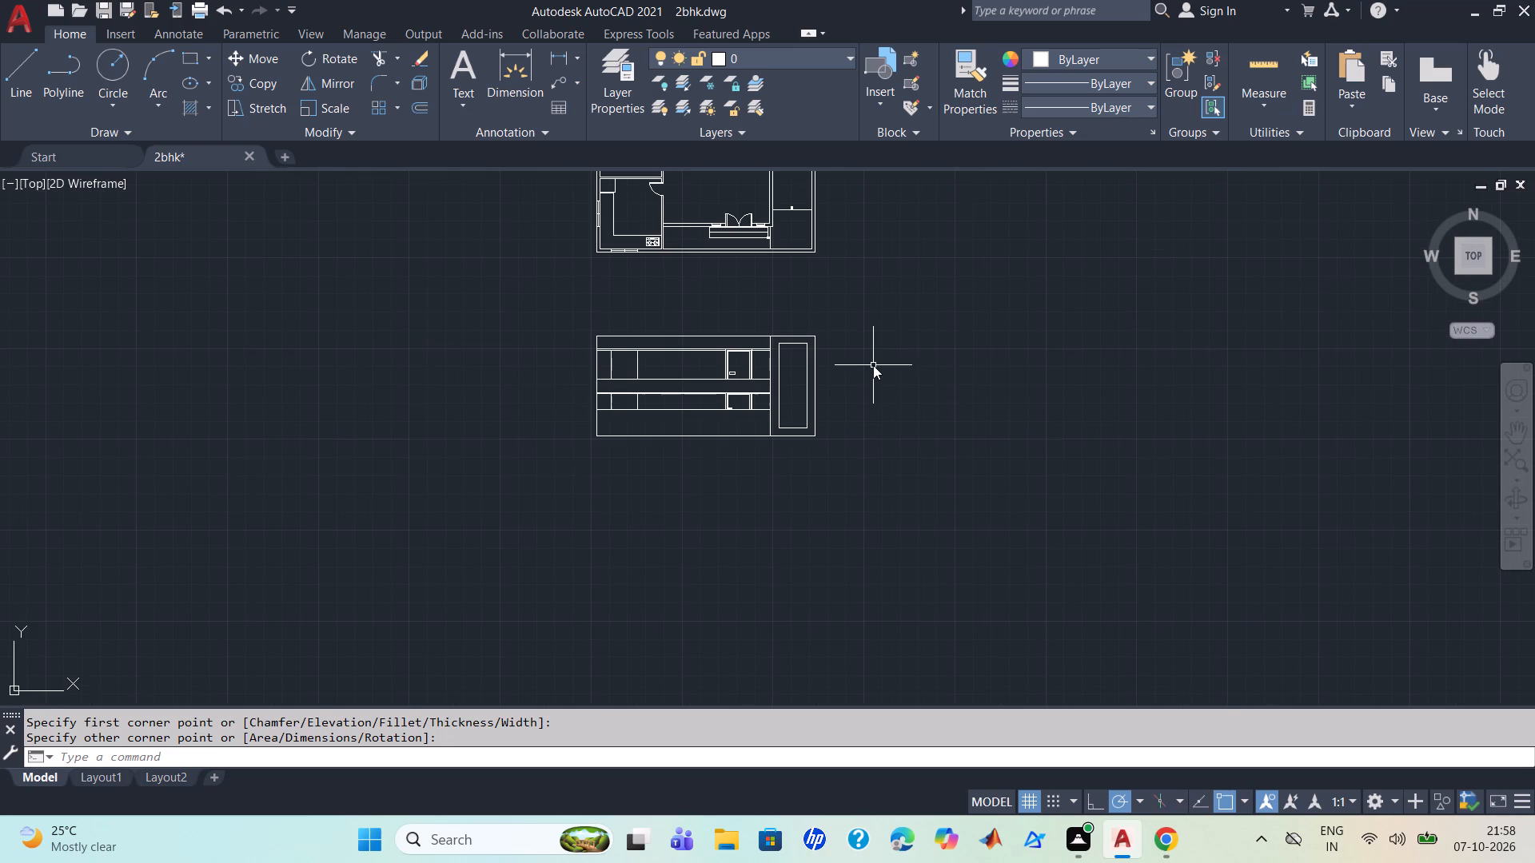
{"action": "key", "text": "Return"}
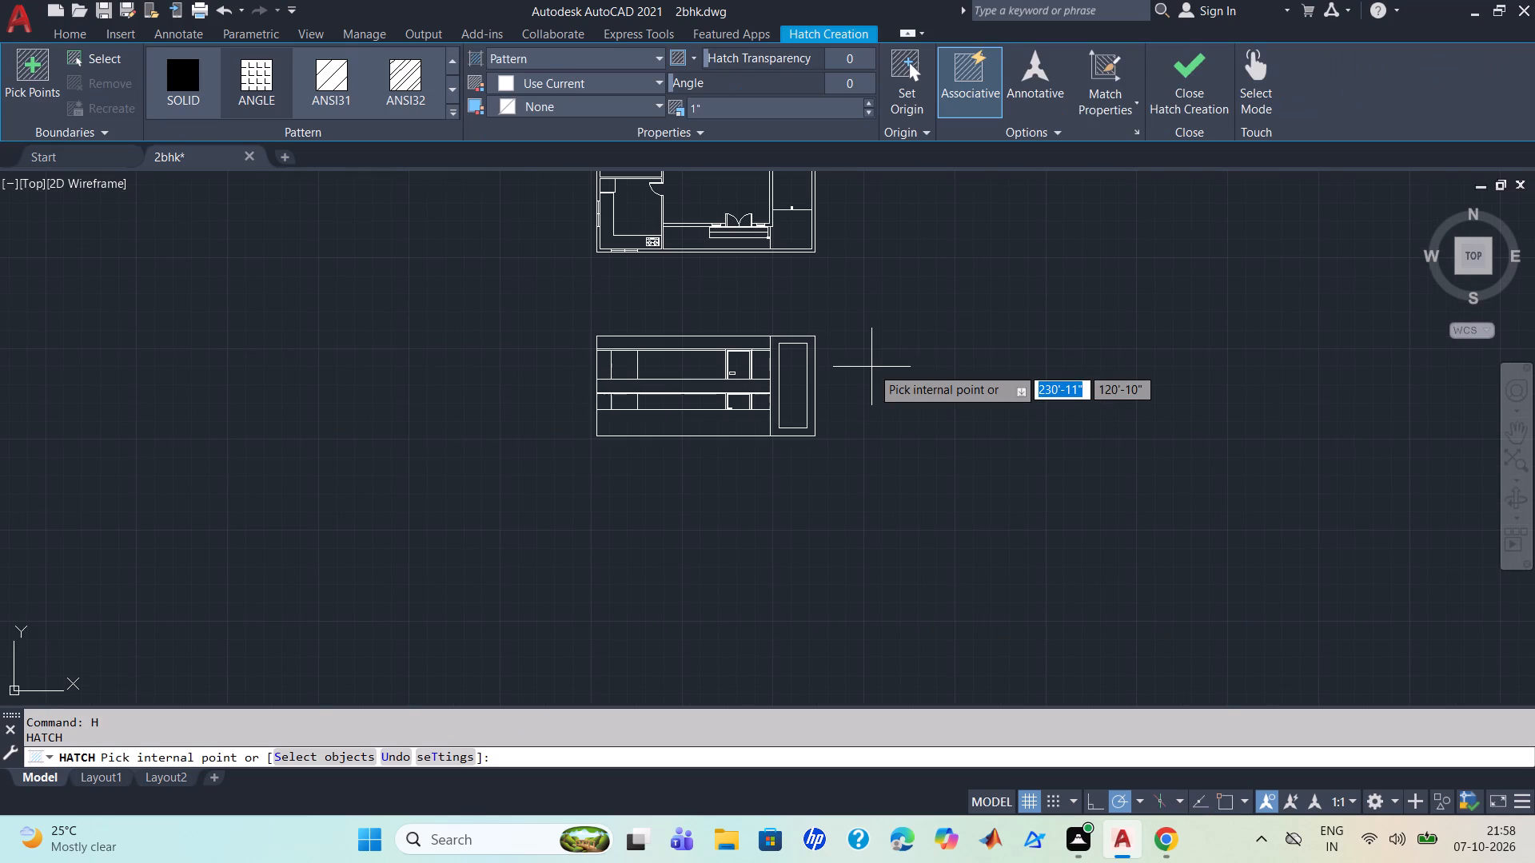
{"action": "scroll", "coordinate": [871, 367], "scroll_direction": "up", "scroll_amount": 2}
{"action": "middle_click_drag", "start_coordinate": [870, 368], "coordinate": [1067, 367]}
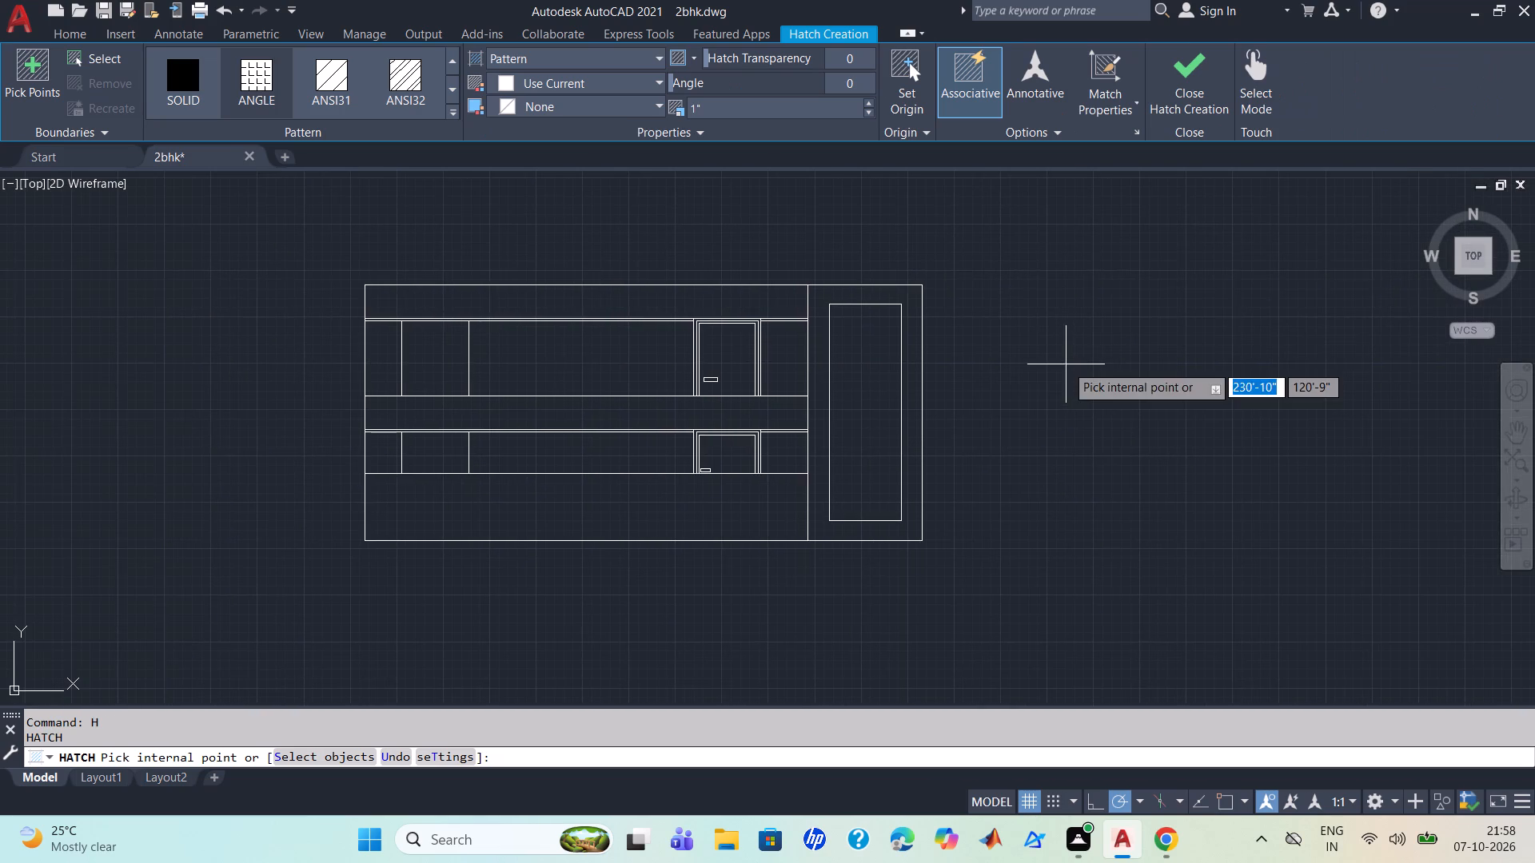
{"action": "left_click", "coordinate": [460, 94]}
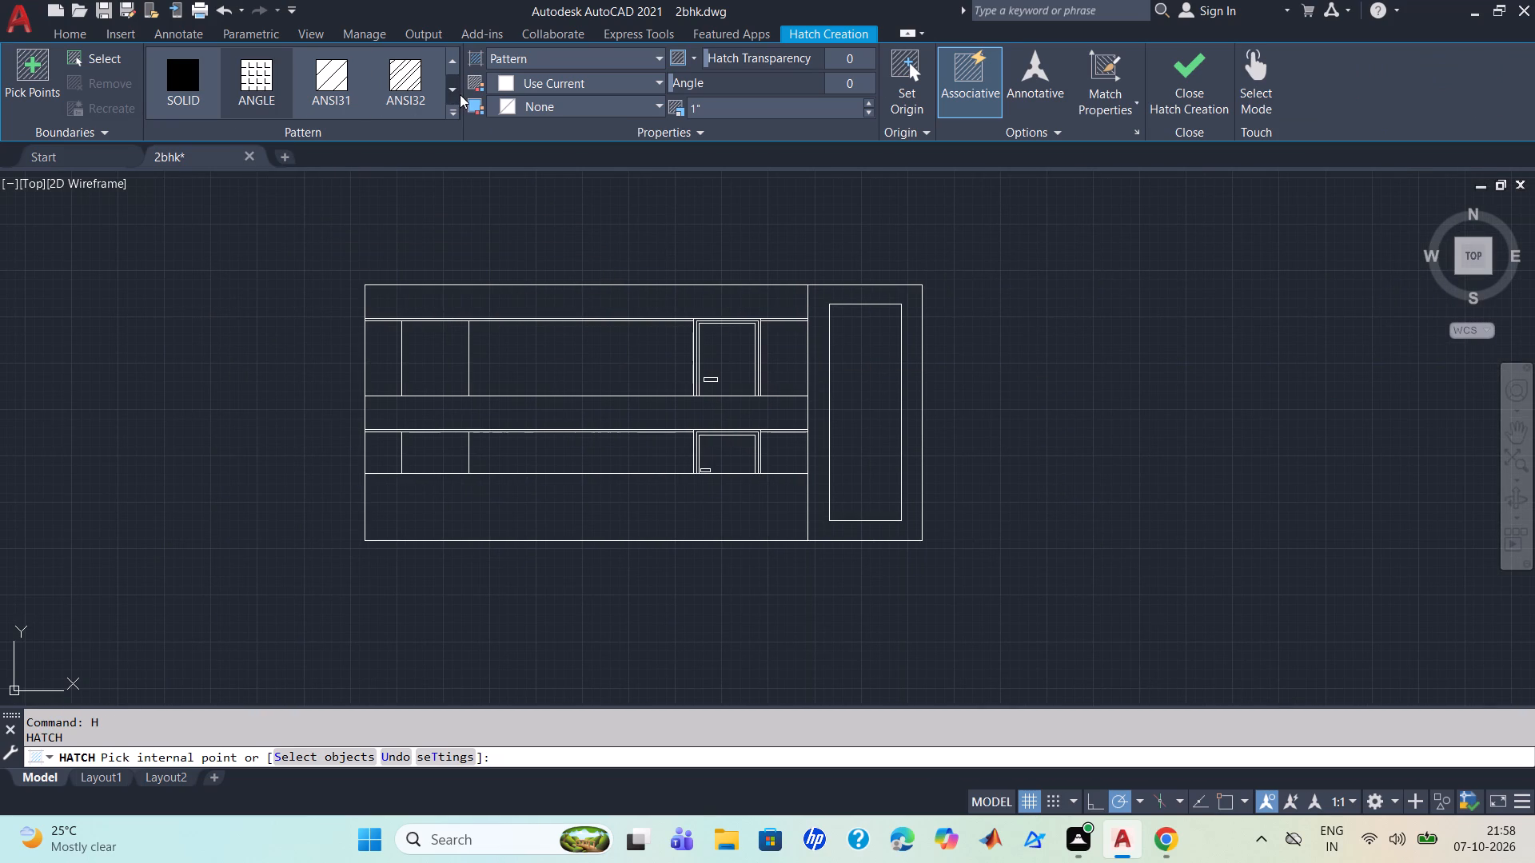
{"action": "left_click", "coordinate": [449, 113]}
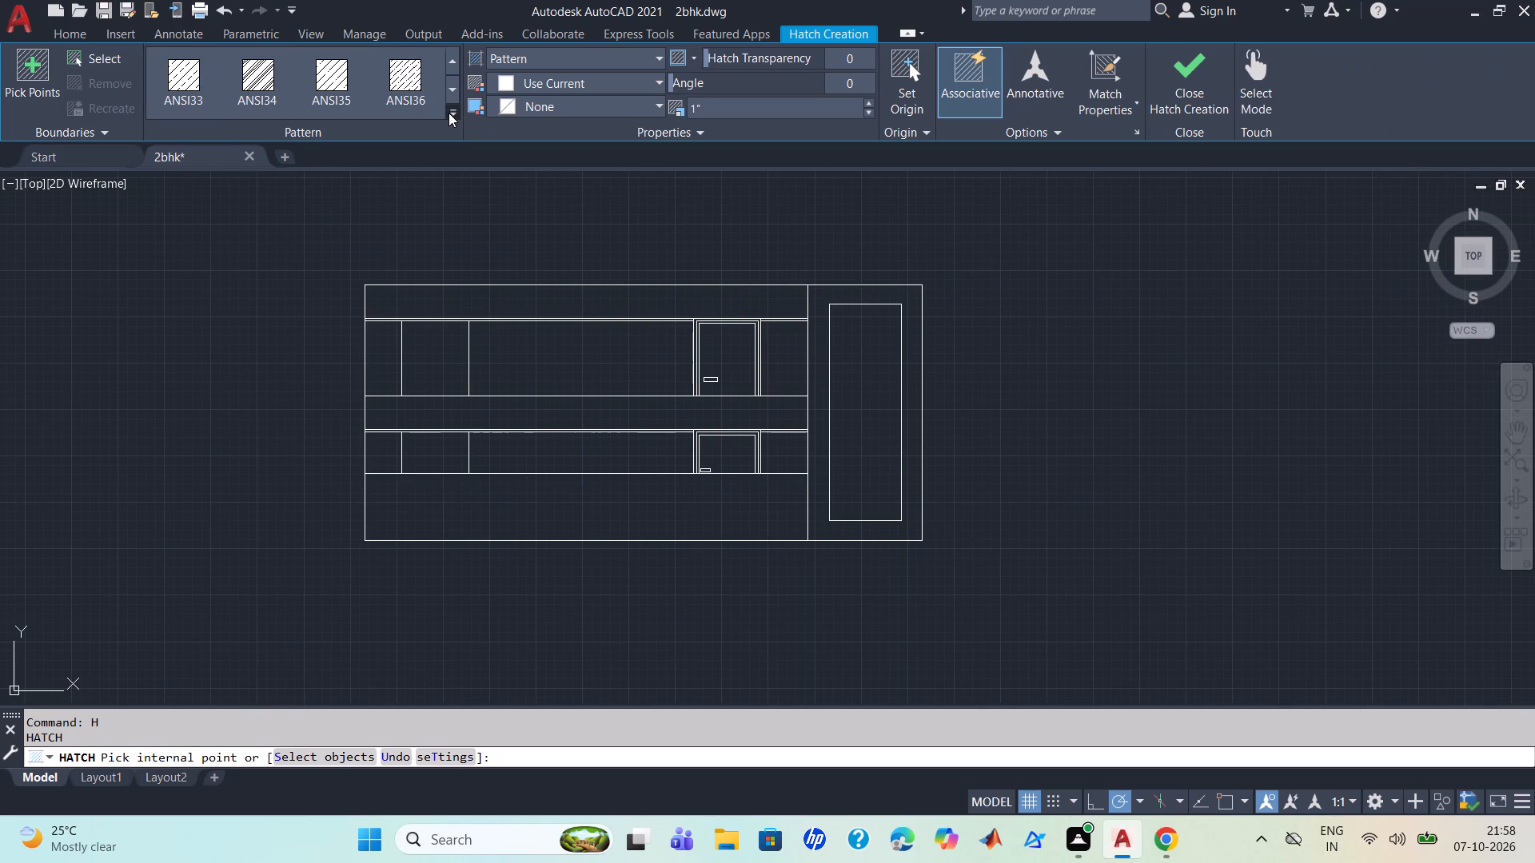
{"action": "left_click_drag", "start_coordinate": [452, 83], "coordinate": [455, 113]}
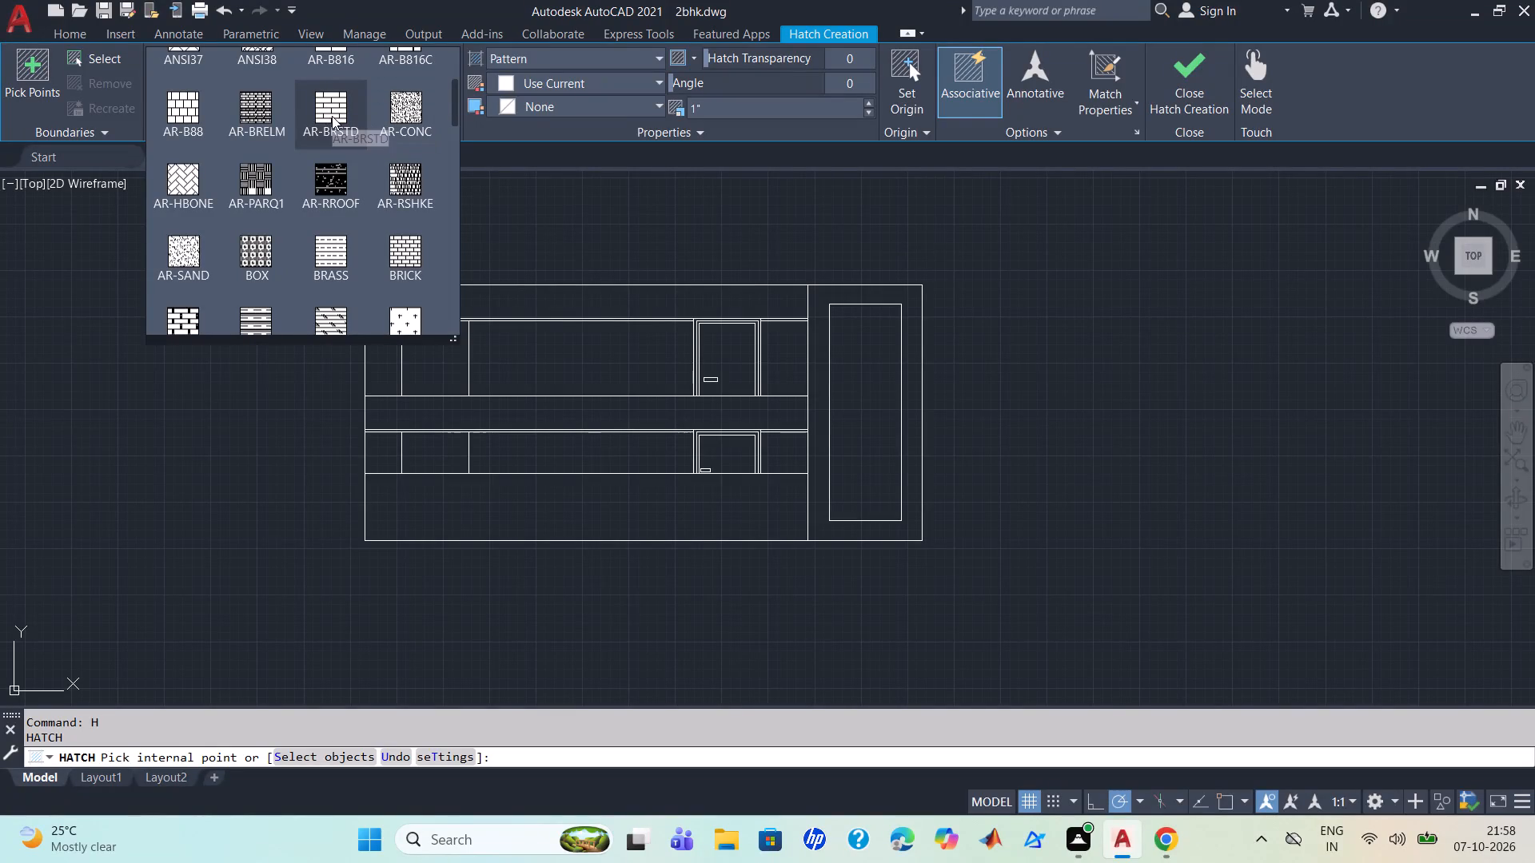
{"action": "left_click", "coordinate": [170, 181]}
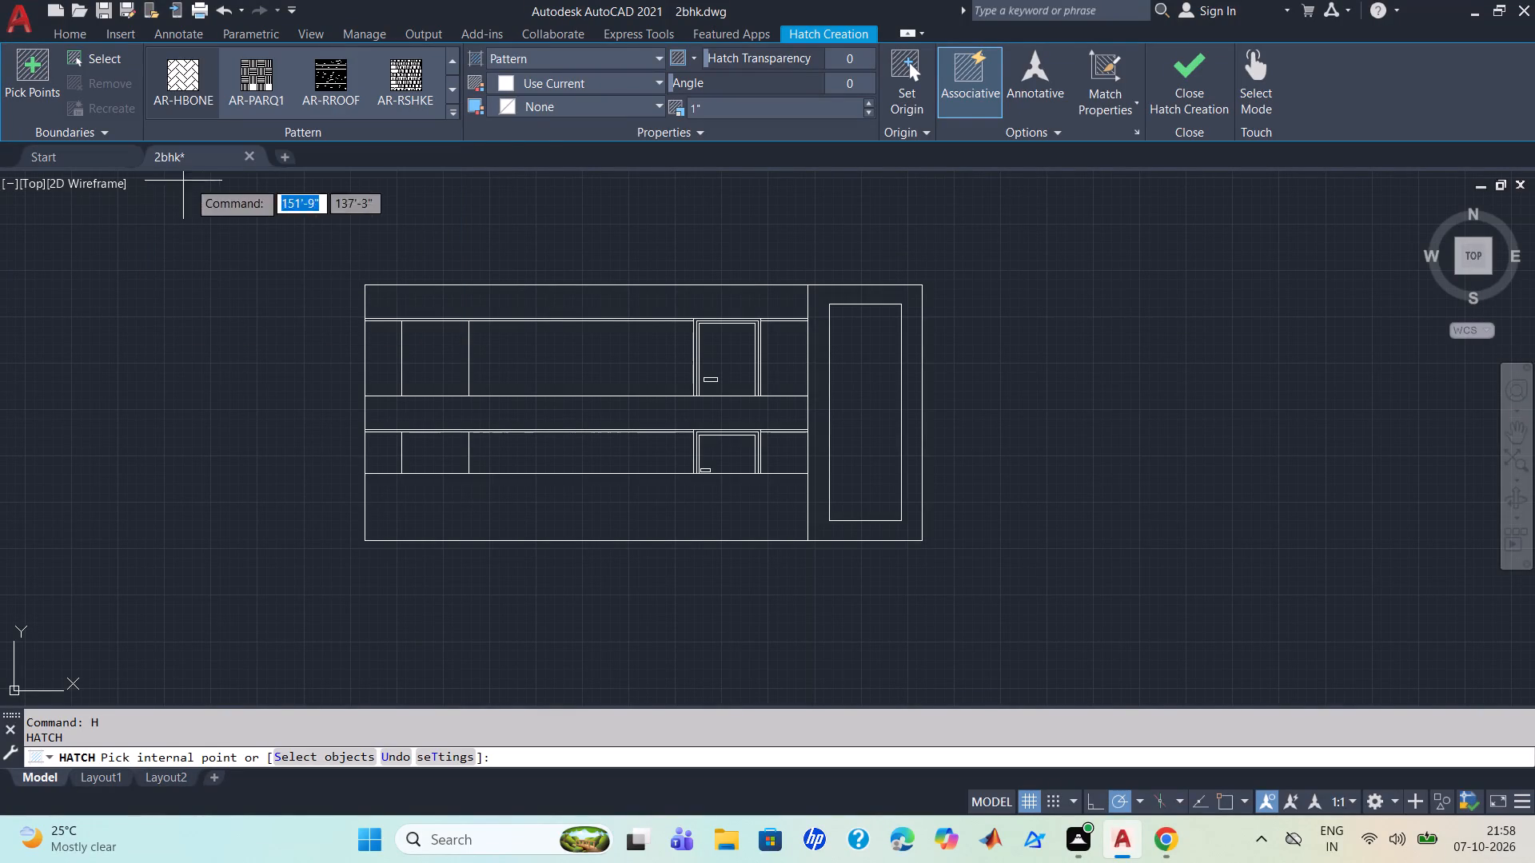
{"action": "left_click", "coordinate": [657, 78]}
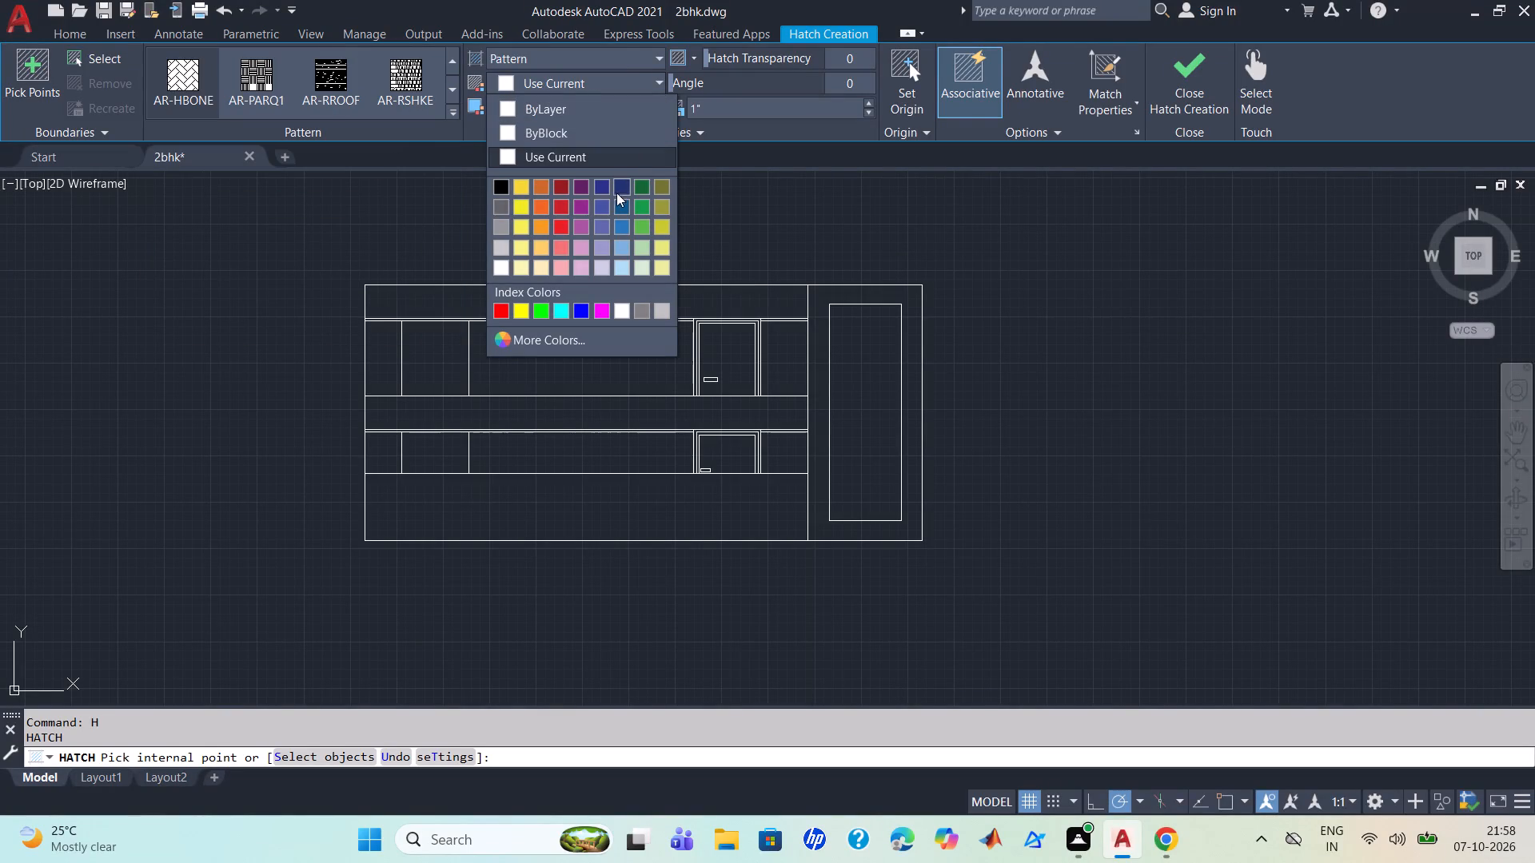
{"action": "left_click", "coordinate": [580, 188]}
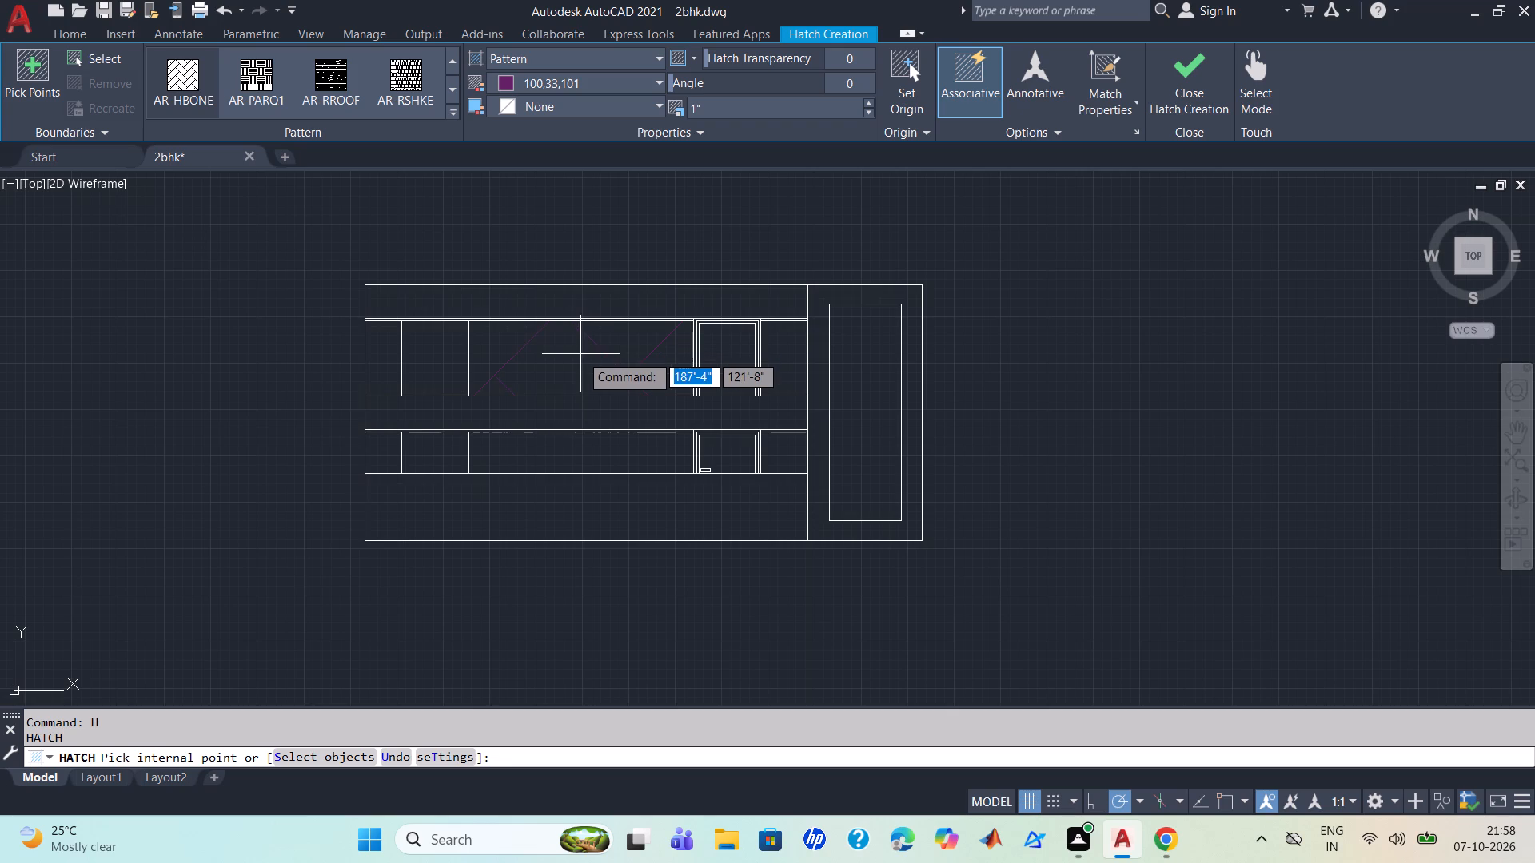
{"action": "left_click", "coordinate": [580, 354]}
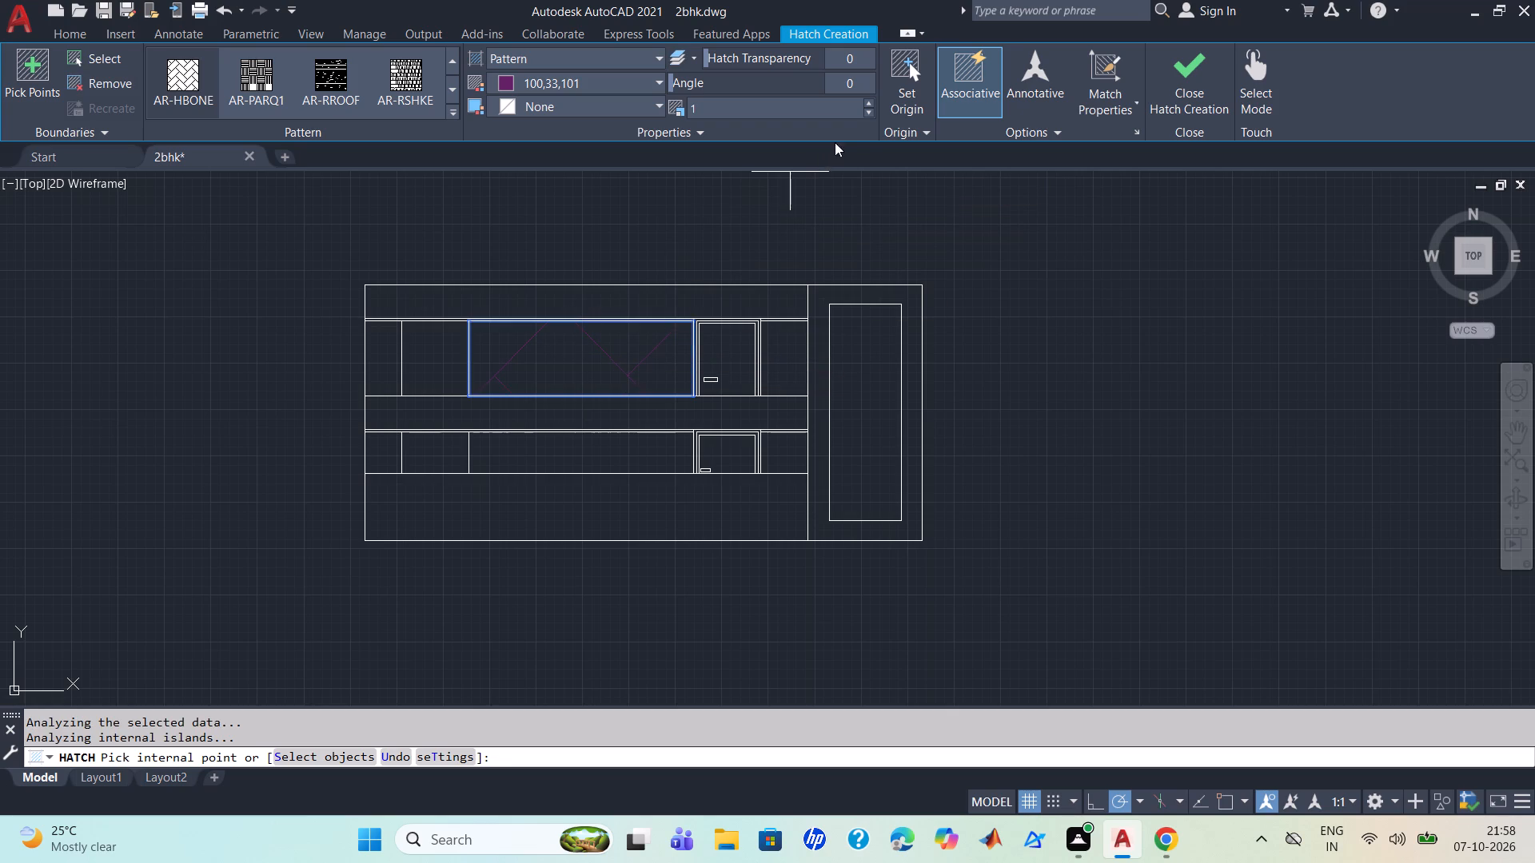
Step the wall hatch's scale down and back up, ending at 1.1.
{"action": "left_click", "coordinate": [869, 116]}
{"action": "left_click", "coordinate": [869, 116]}
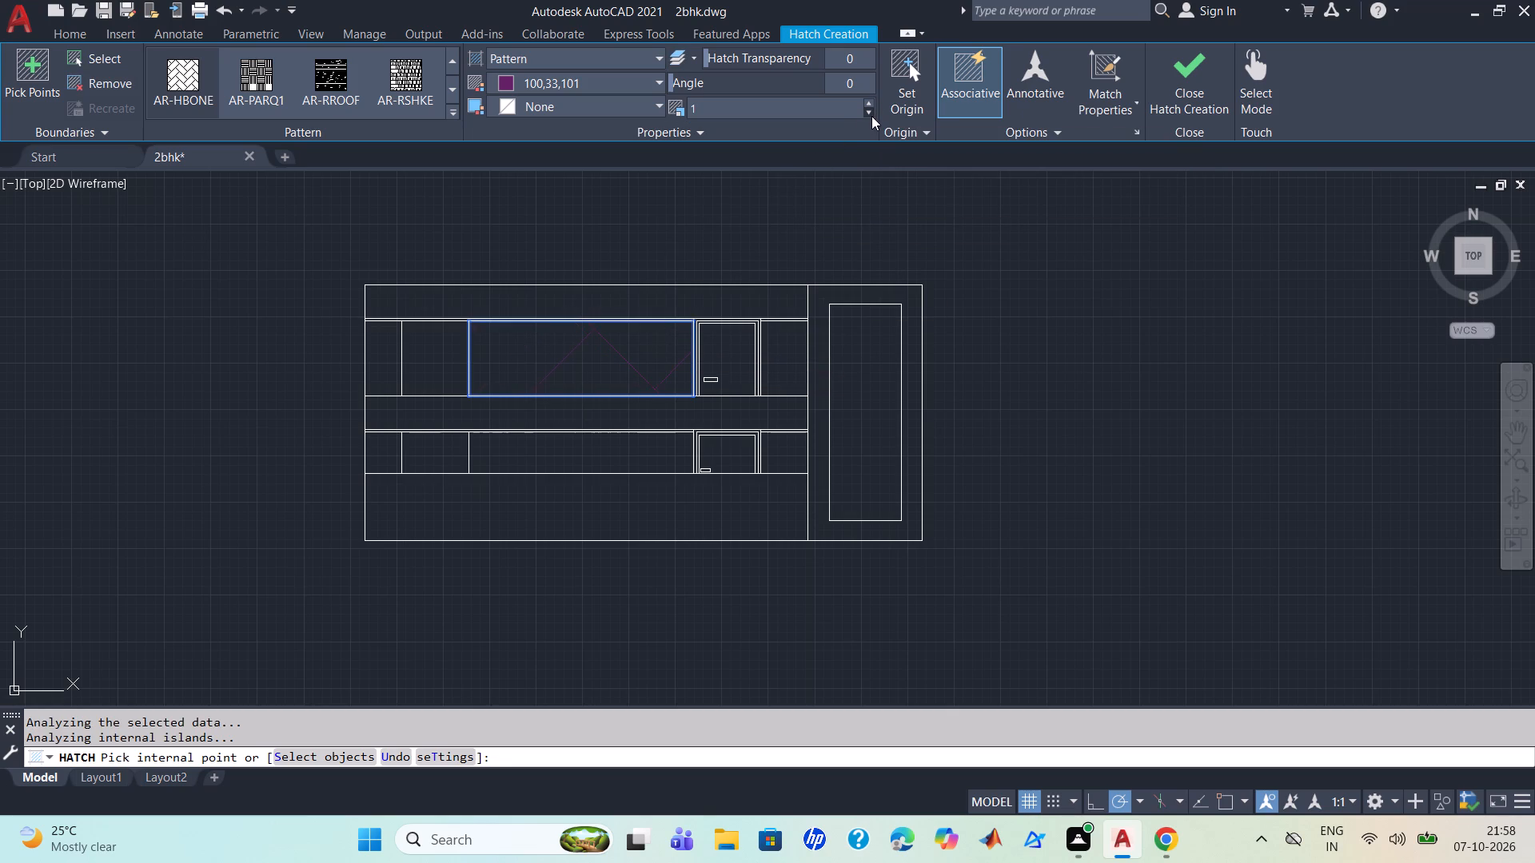
{"action": "left_click", "coordinate": [868, 115]}
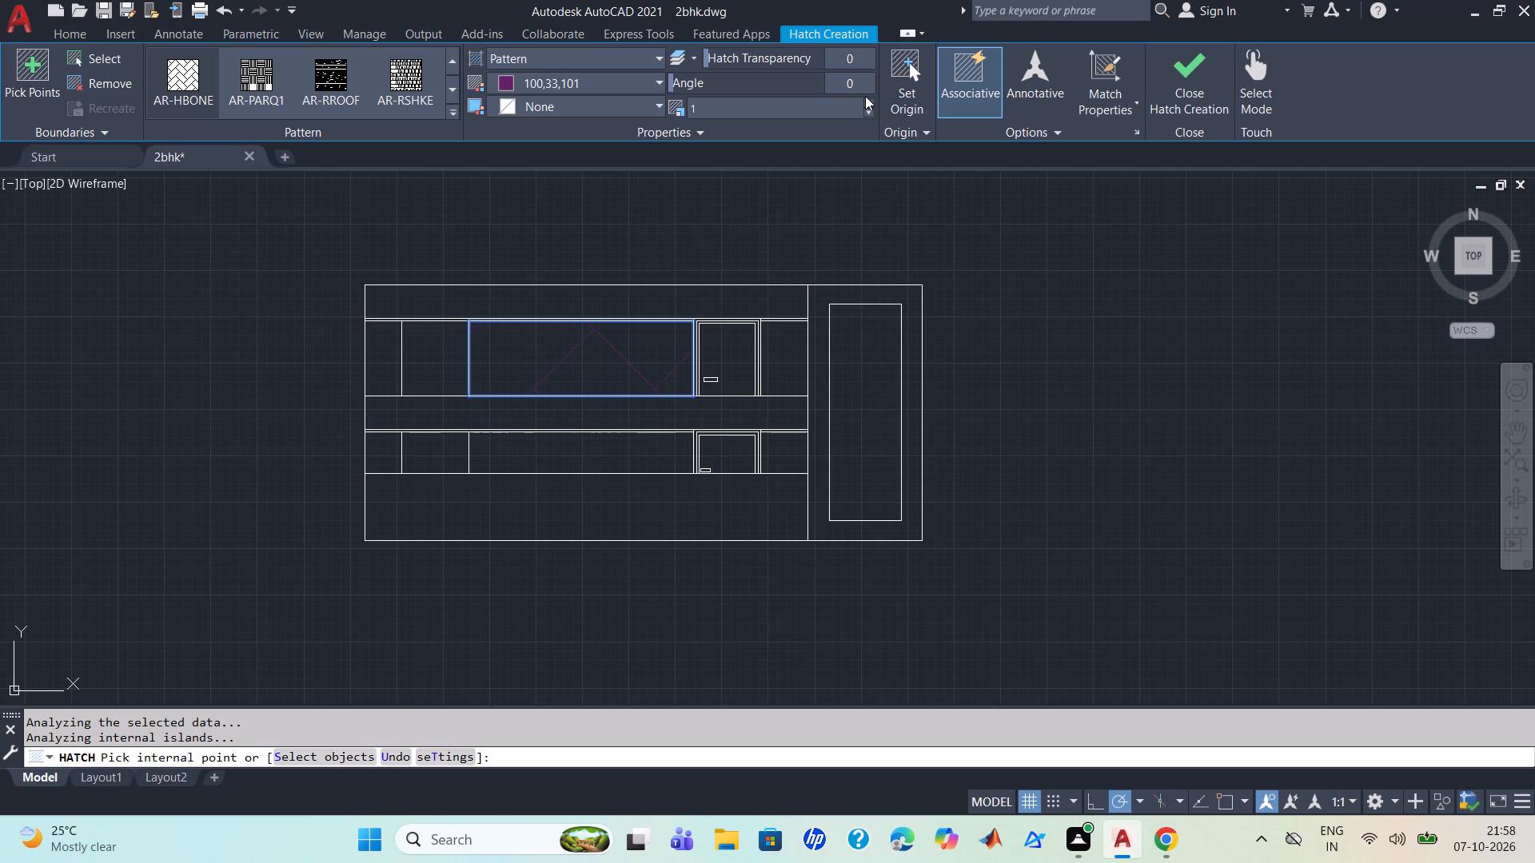
{"action": "left_click", "coordinate": [868, 102]}
{"action": "left_click", "coordinate": [868, 102]}
Set the wall hatch's transparency to 50.
{"action": "left_click", "coordinate": [855, 58]}
{"action": "type", "text": "50"}
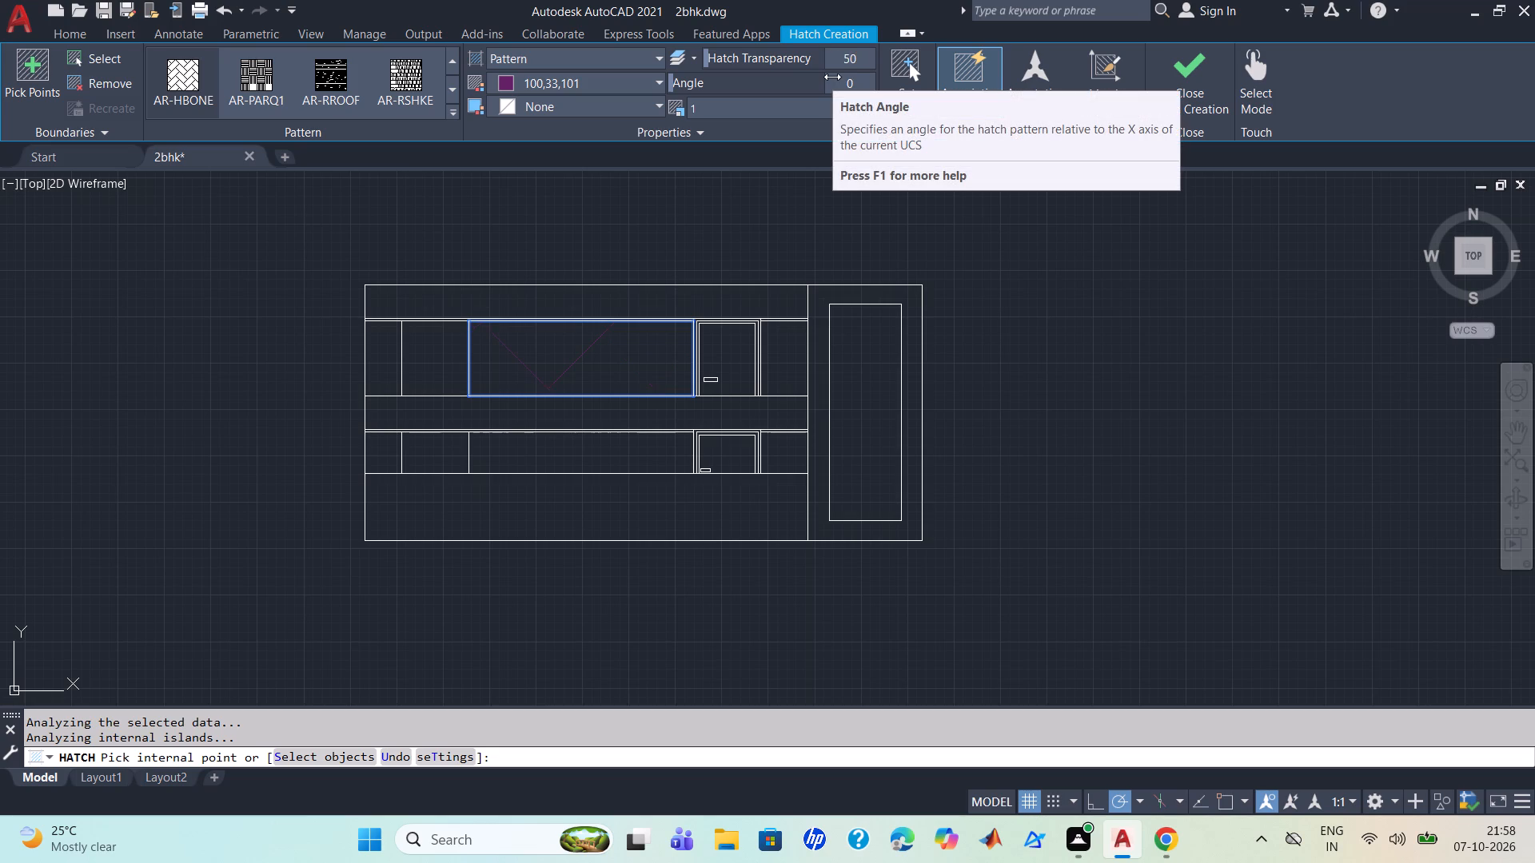
{"action": "key", "text": "Return"}
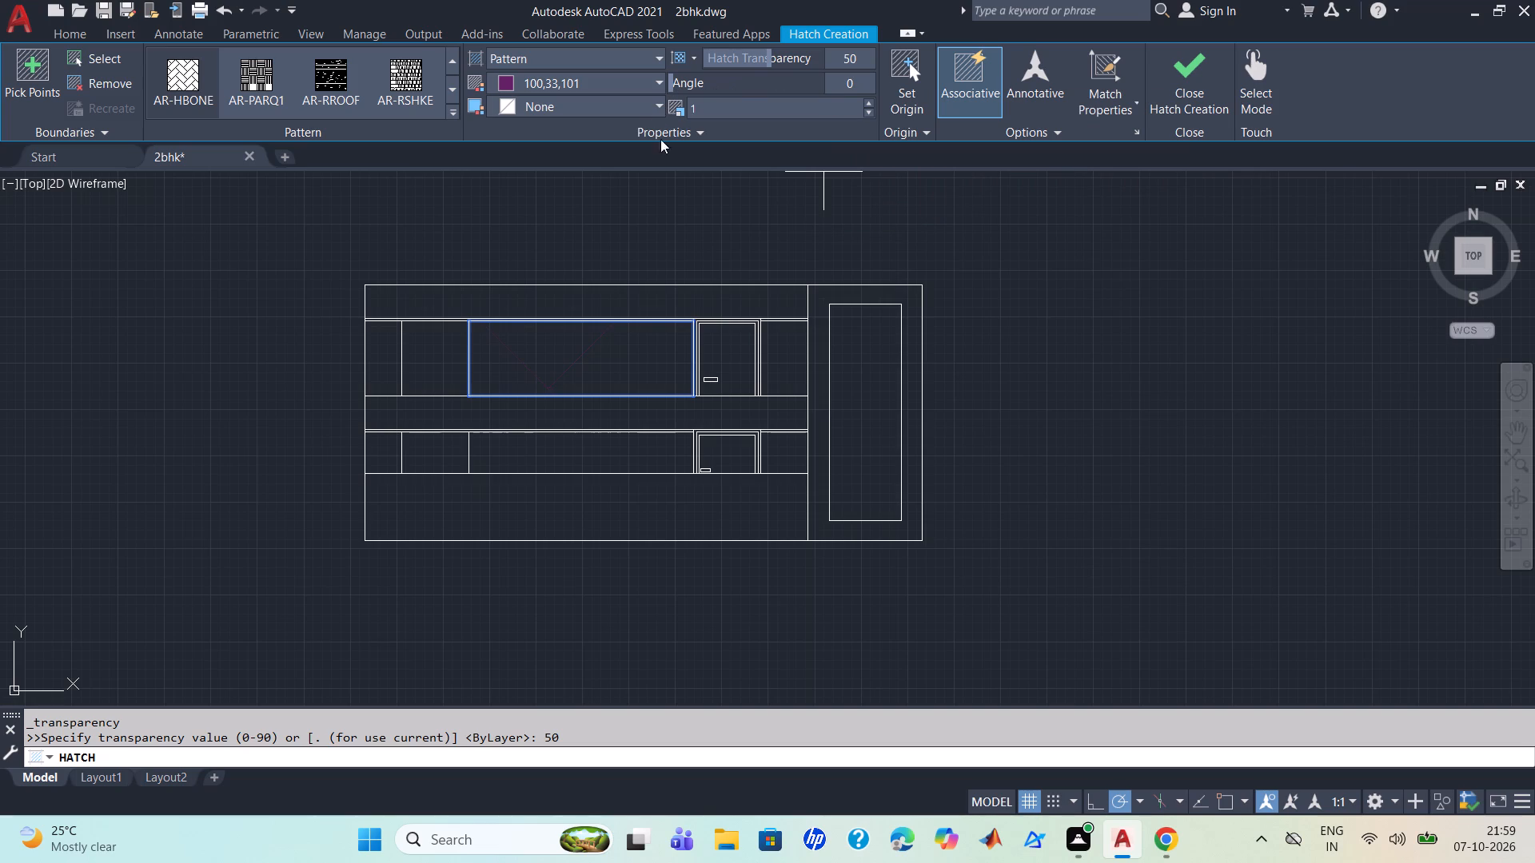
Change the upper storey wall hatch's pattern to BRICK.
{"action": "scroll", "coordinate": [604, 363], "scroll_direction": "down", "scroll_amount": 1}
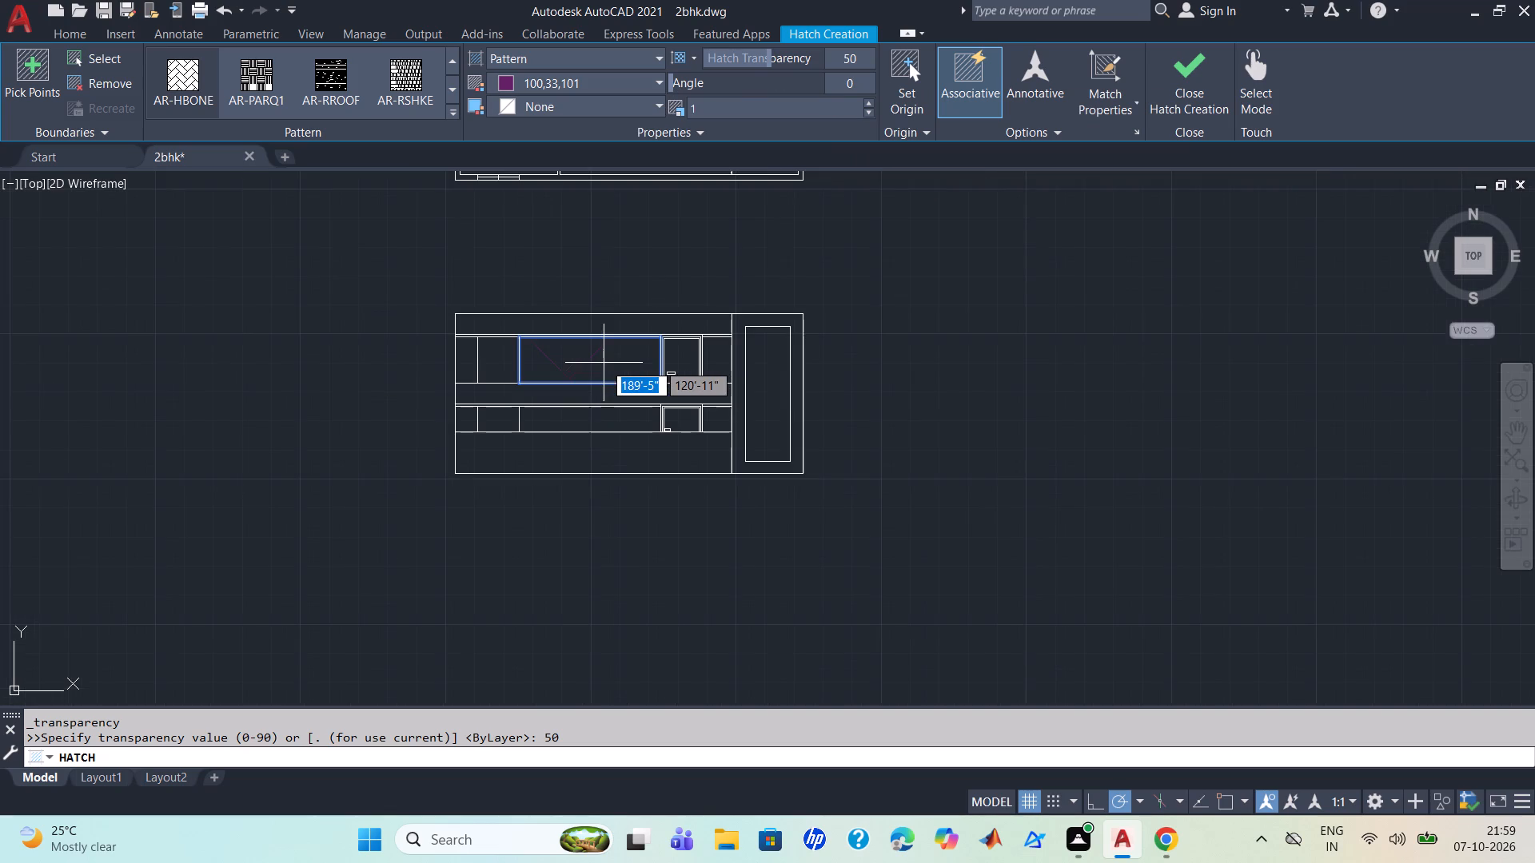
{"action": "scroll", "coordinate": [607, 356], "scroll_direction": "up", "scroll_amount": 3}
{"action": "scroll", "coordinate": [614, 359], "scroll_direction": "down", "scroll_amount": 2}
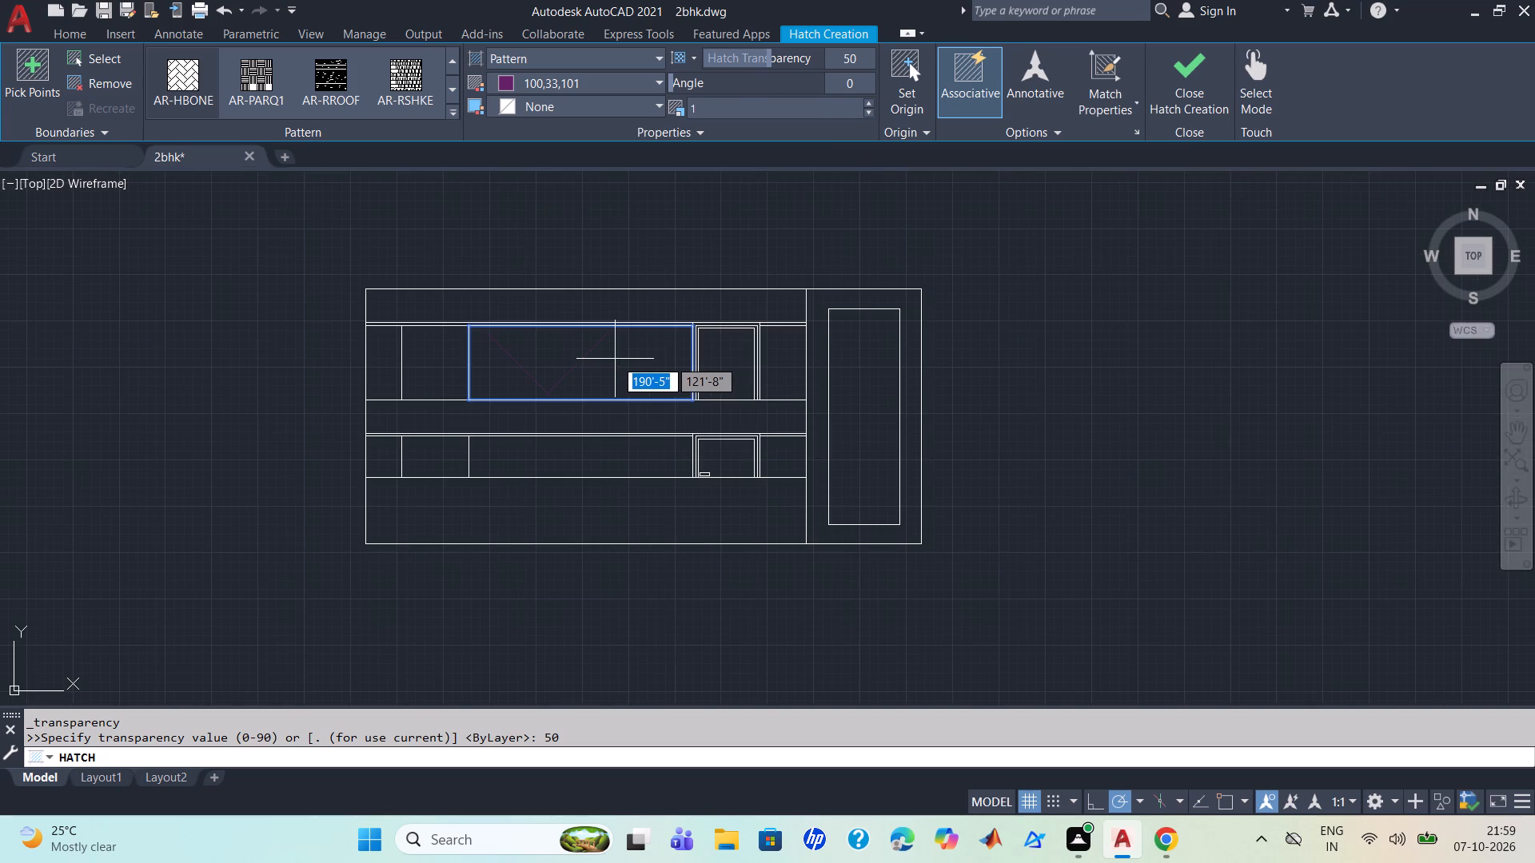
{"action": "left_click", "coordinate": [452, 89]}
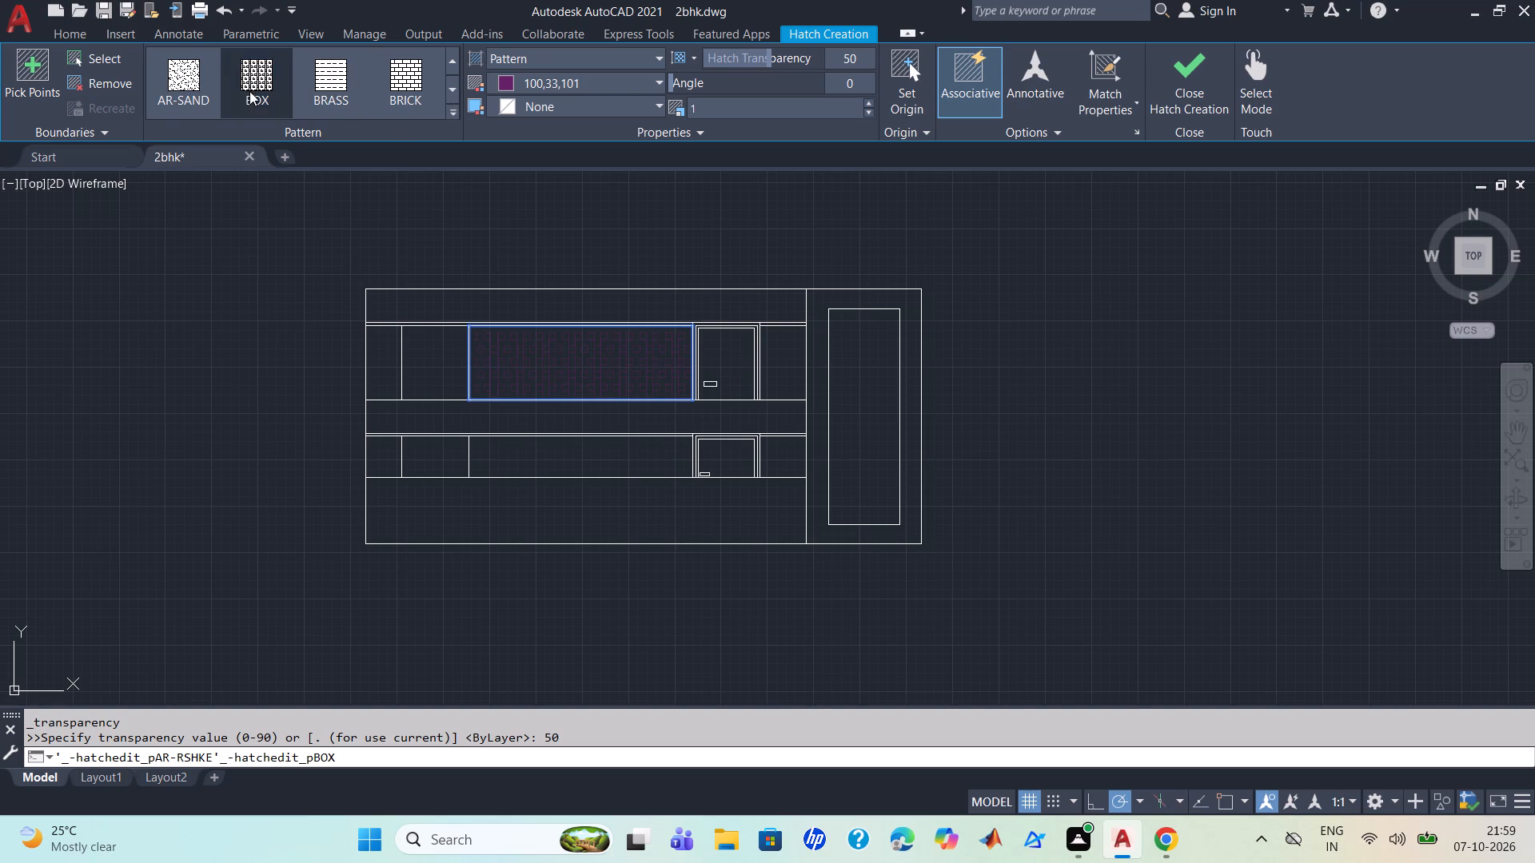
{"action": "left_click", "coordinate": [408, 82]}
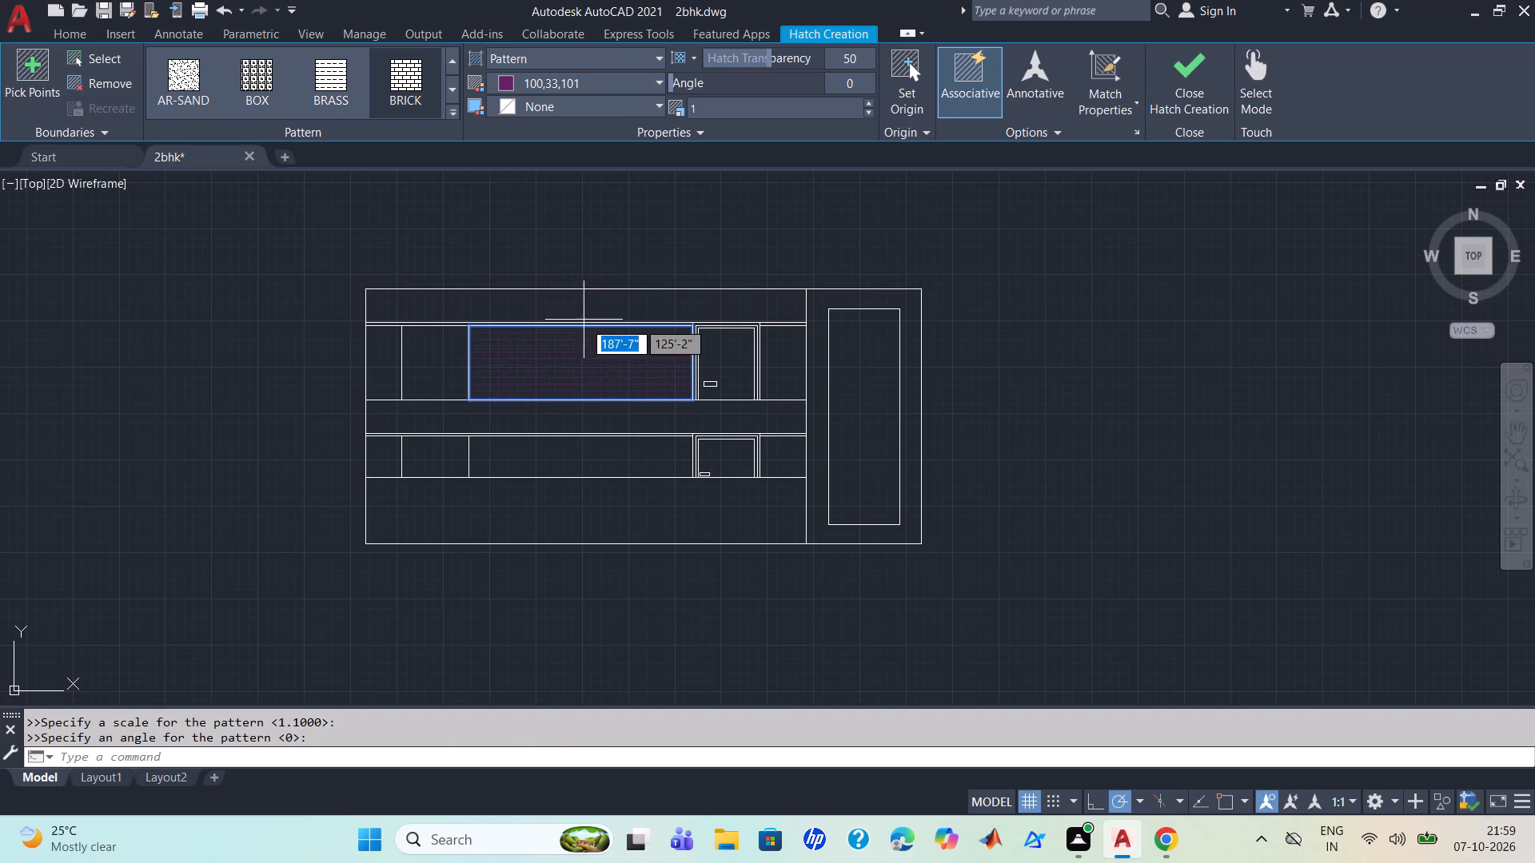
{"action": "left_click", "coordinate": [585, 376]}
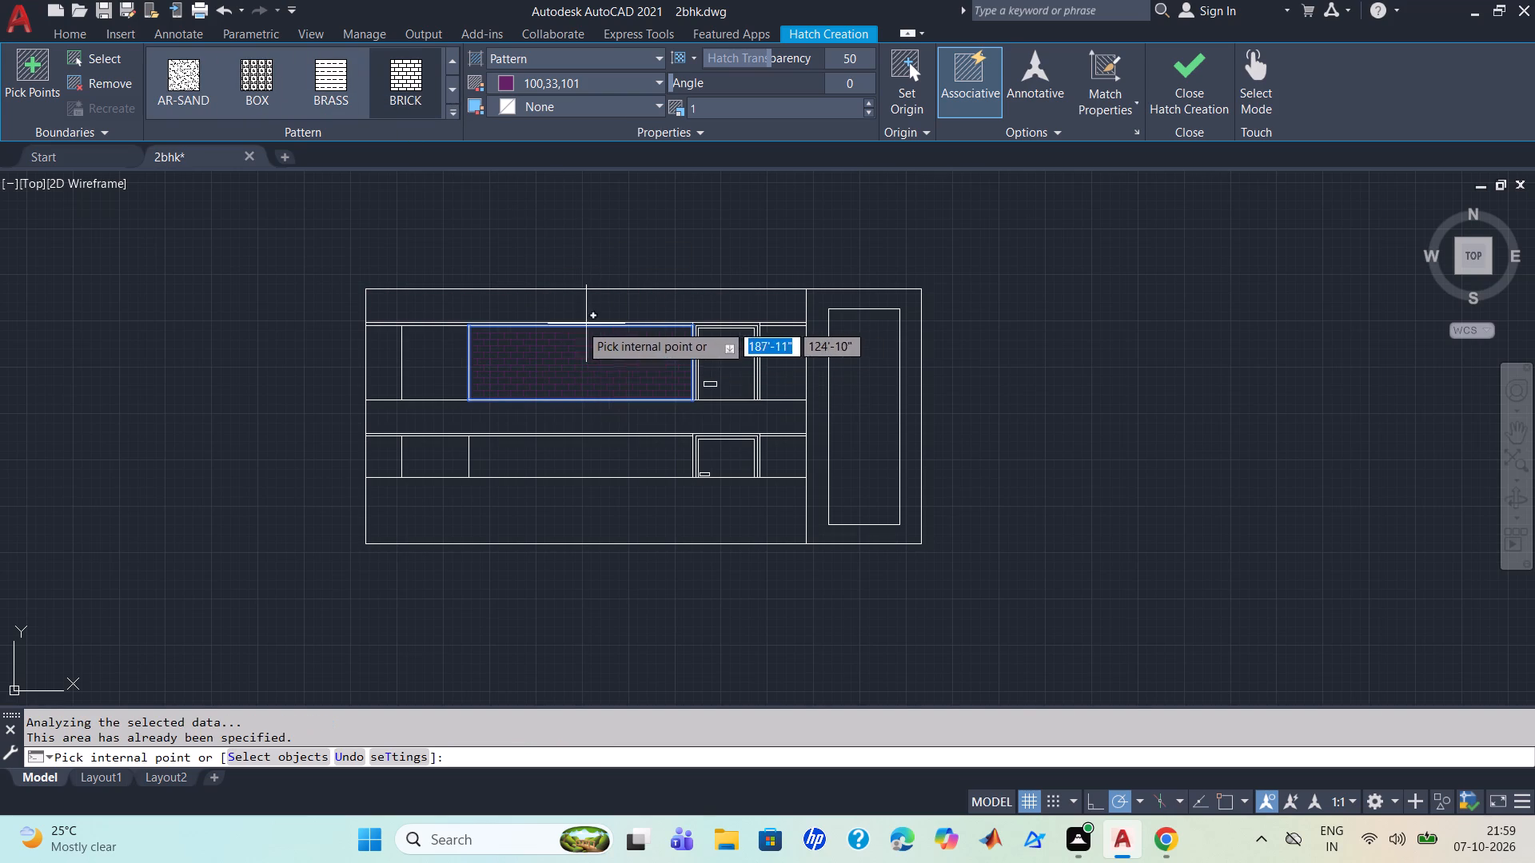
Check the wall hatch's colour choices and keep the true colour 100,33,101.
{"action": "scroll", "coordinate": [611, 162], "scroll_direction": "up", "scroll_amount": 4}
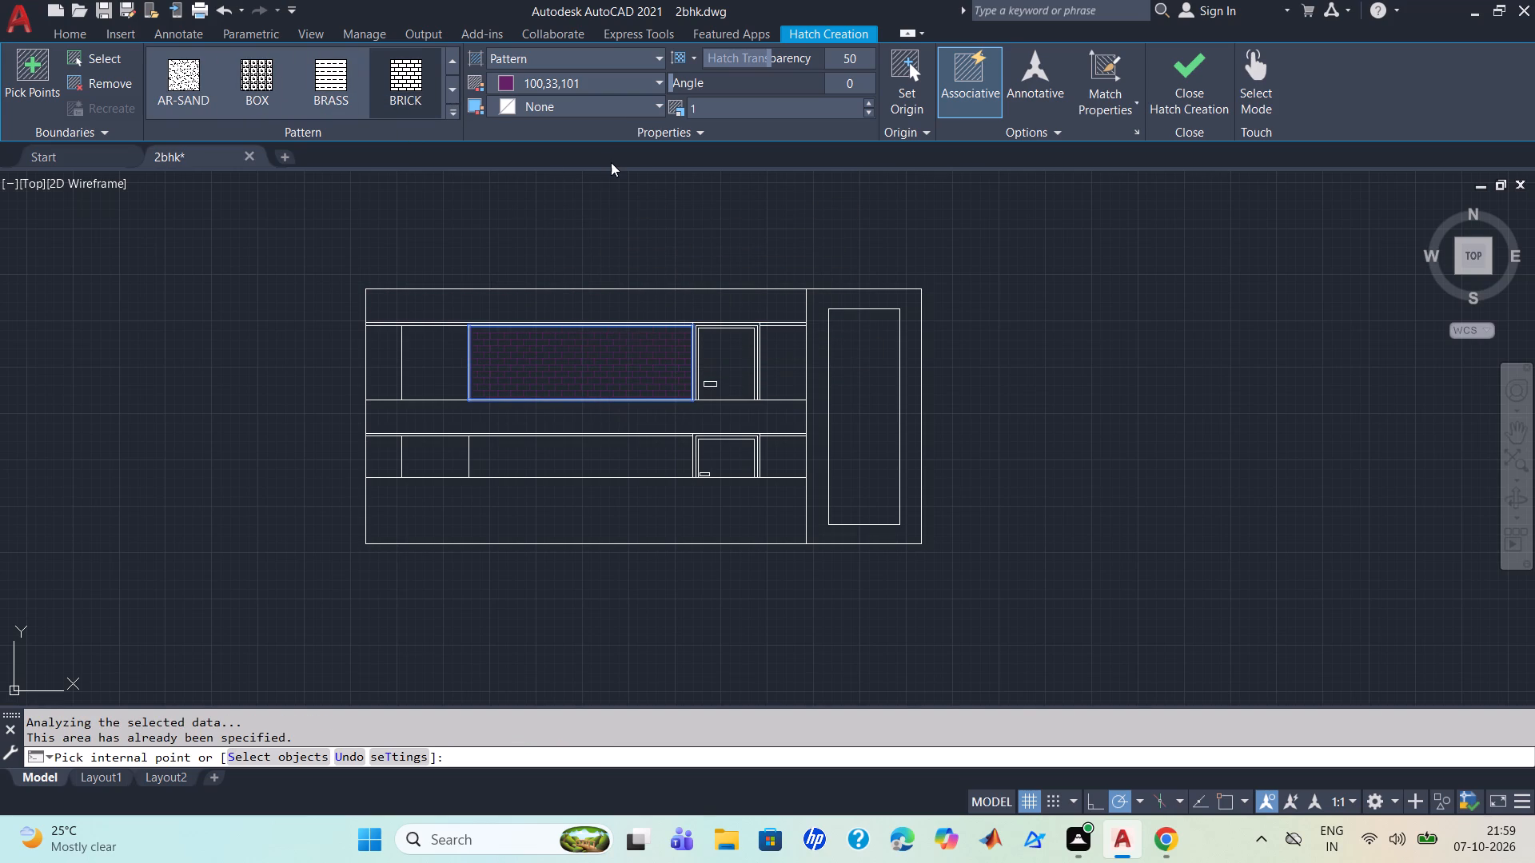
{"action": "scroll", "coordinate": [611, 162], "scroll_direction": "up", "scroll_amount": 4}
{"action": "left_click", "coordinate": [664, 74]}
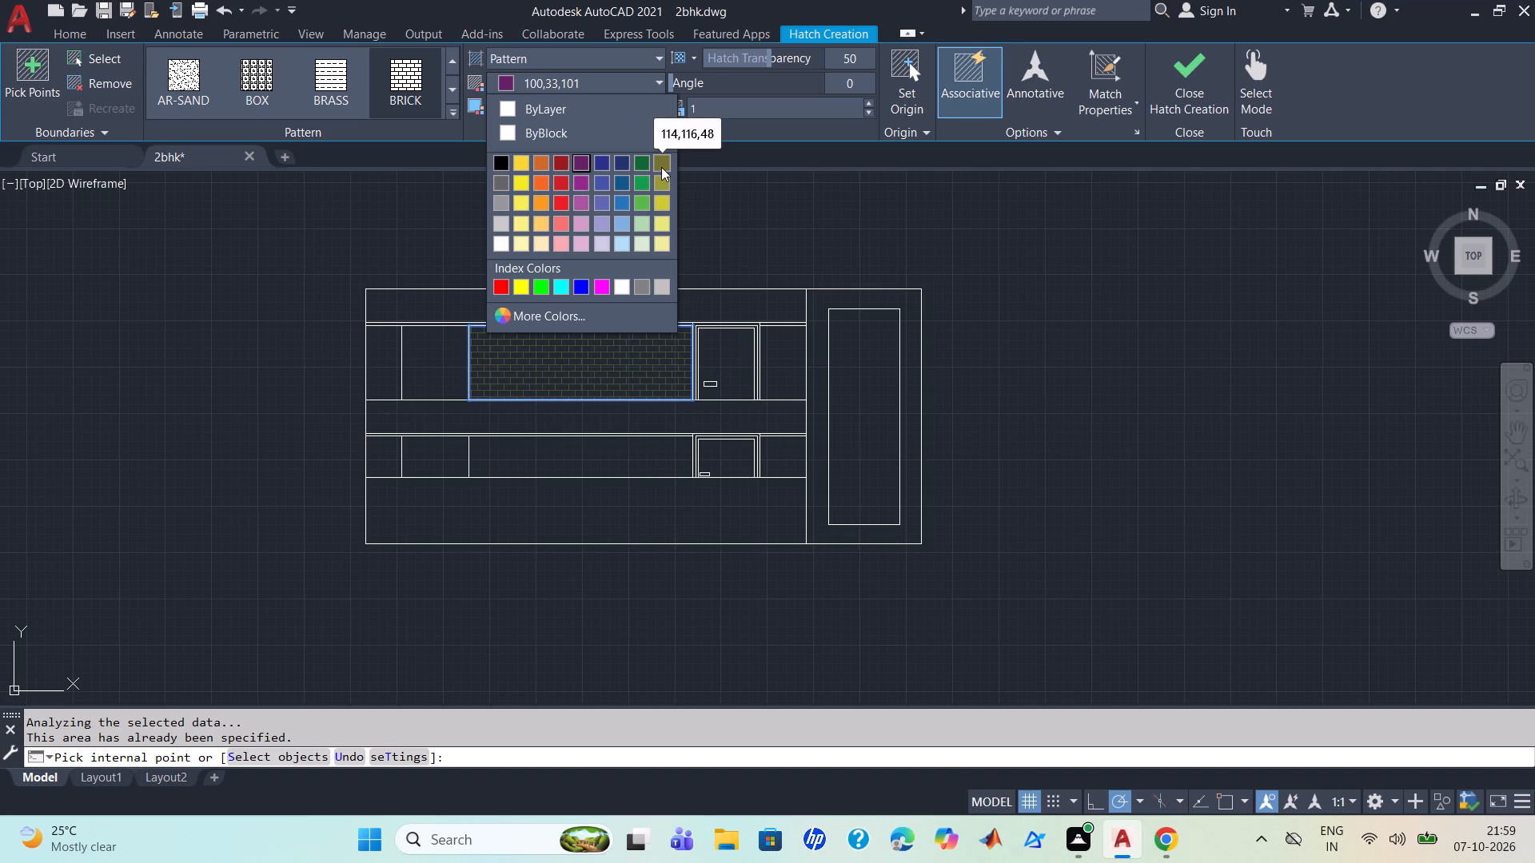
{"action": "left_click", "coordinate": [580, 315]}
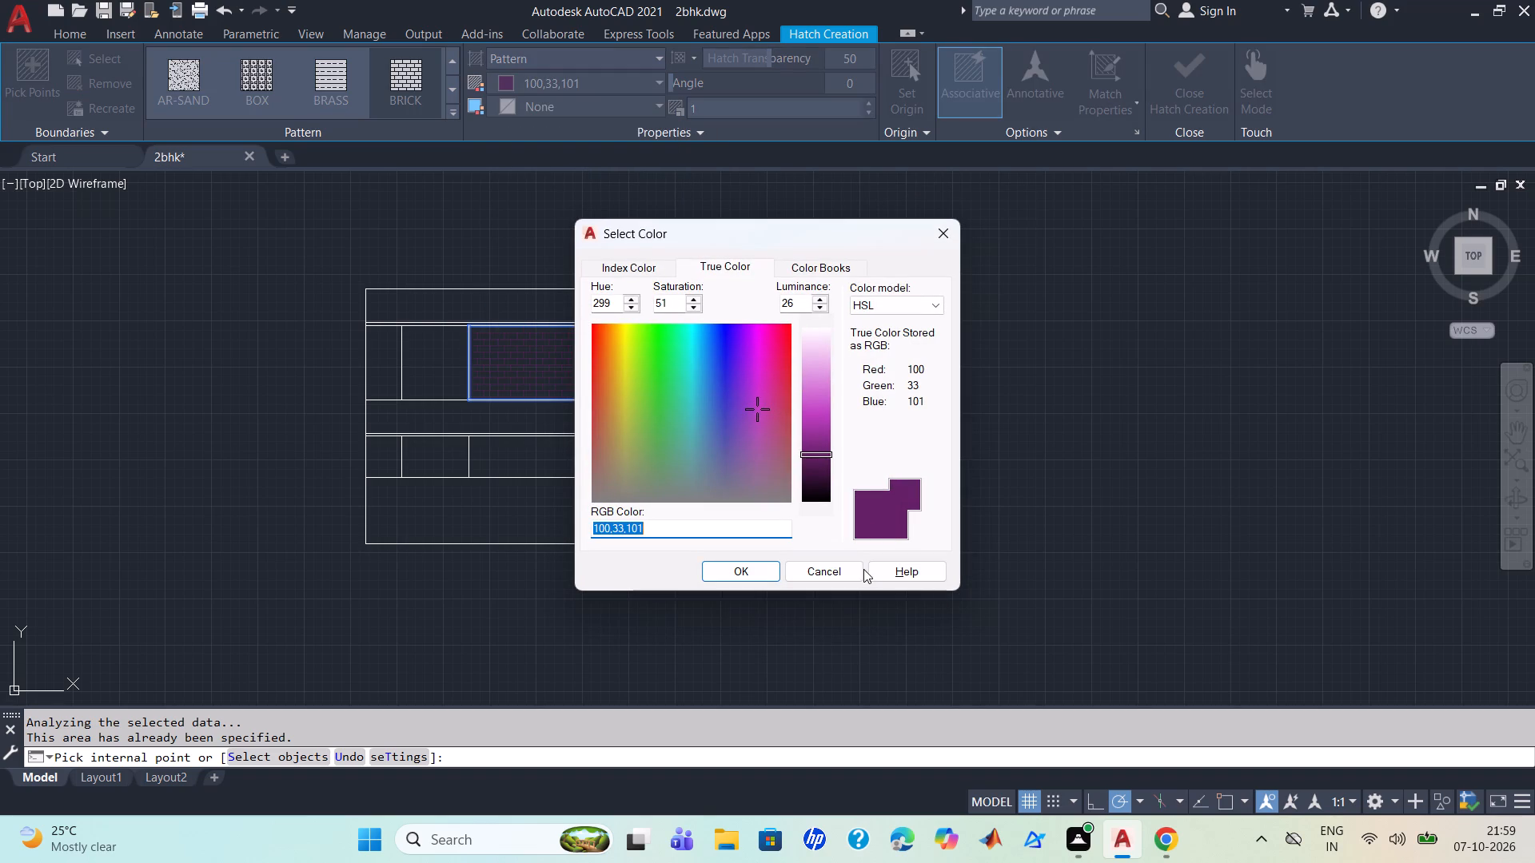
{"action": "left_click", "coordinate": [774, 559]}
{"action": "left_click", "coordinate": [723, 569]}
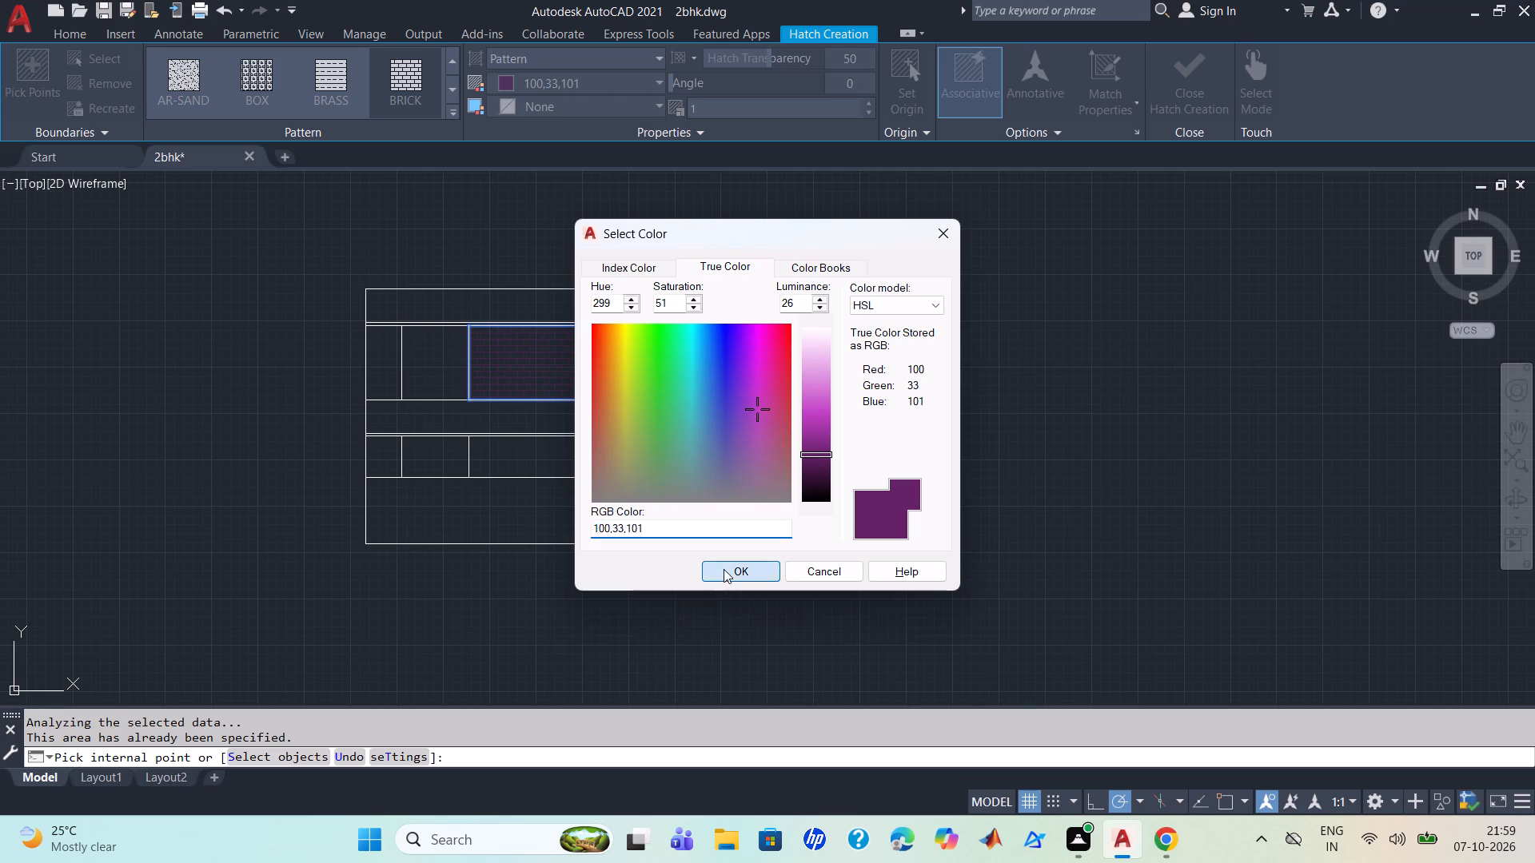
Extend the BRICK hatch to the lower storey's main wall, both storeys' end wall sections and the side bay's inner panel.
{"action": "scroll", "coordinate": [618, 483], "scroll_direction": "up", "scroll_amount": 2}
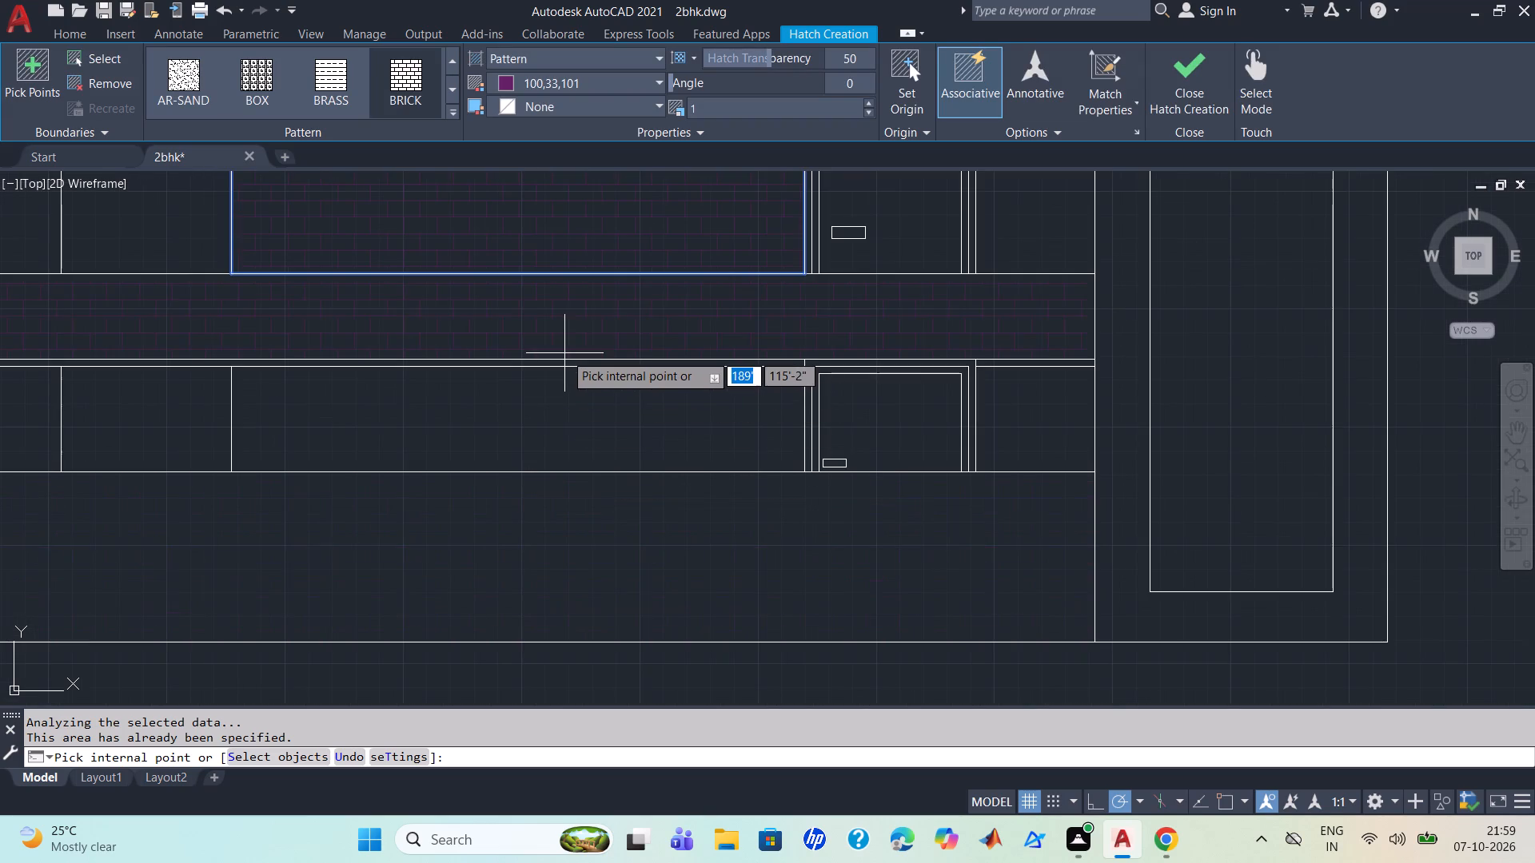
{"action": "scroll", "coordinate": [563, 353], "scroll_direction": "down", "scroll_amount": 3}
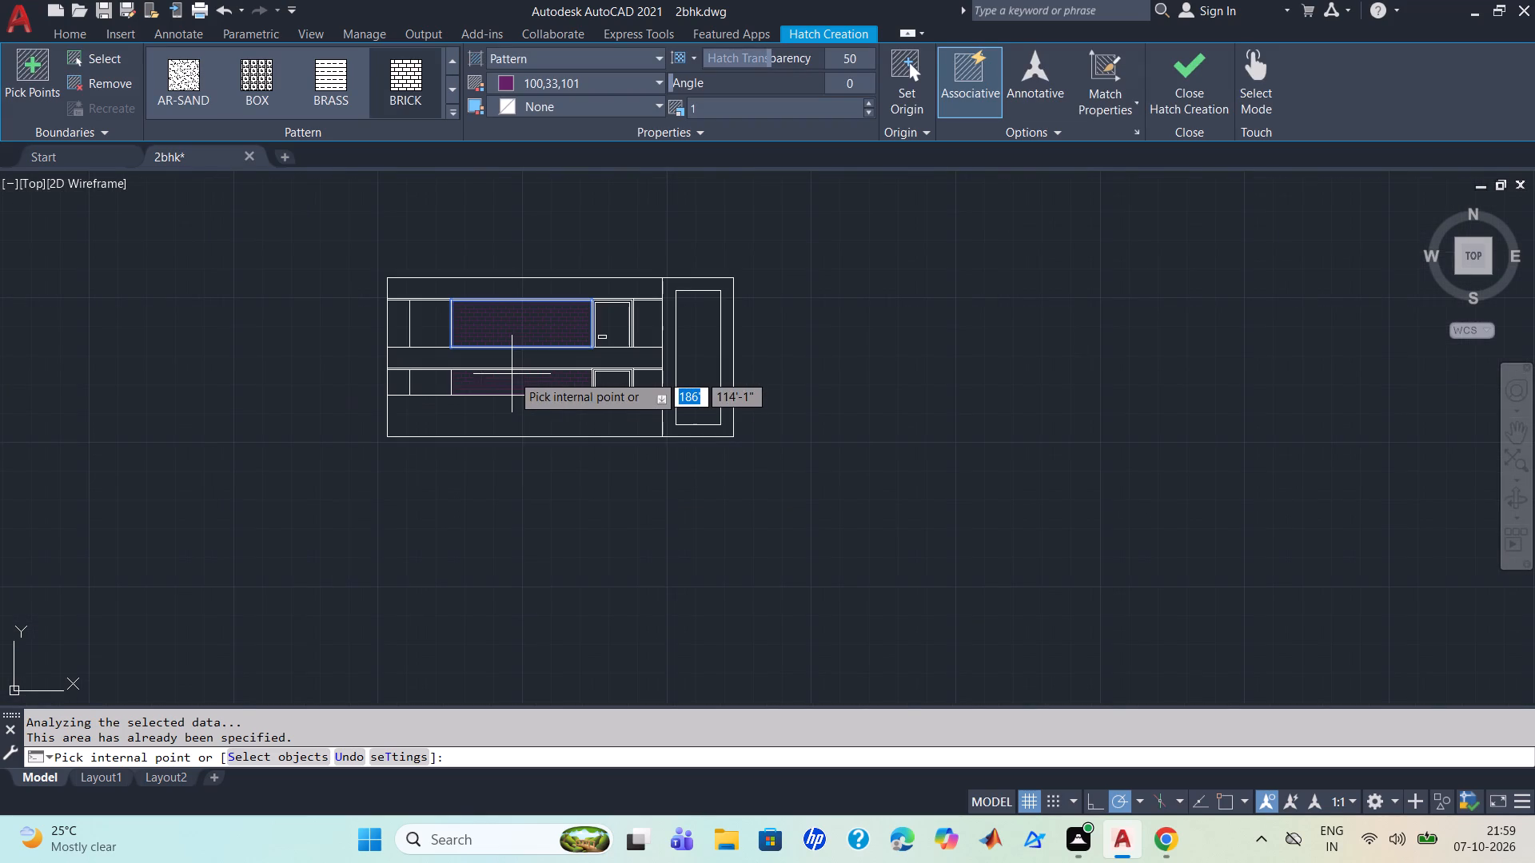
{"action": "left_click", "coordinate": [516, 382]}
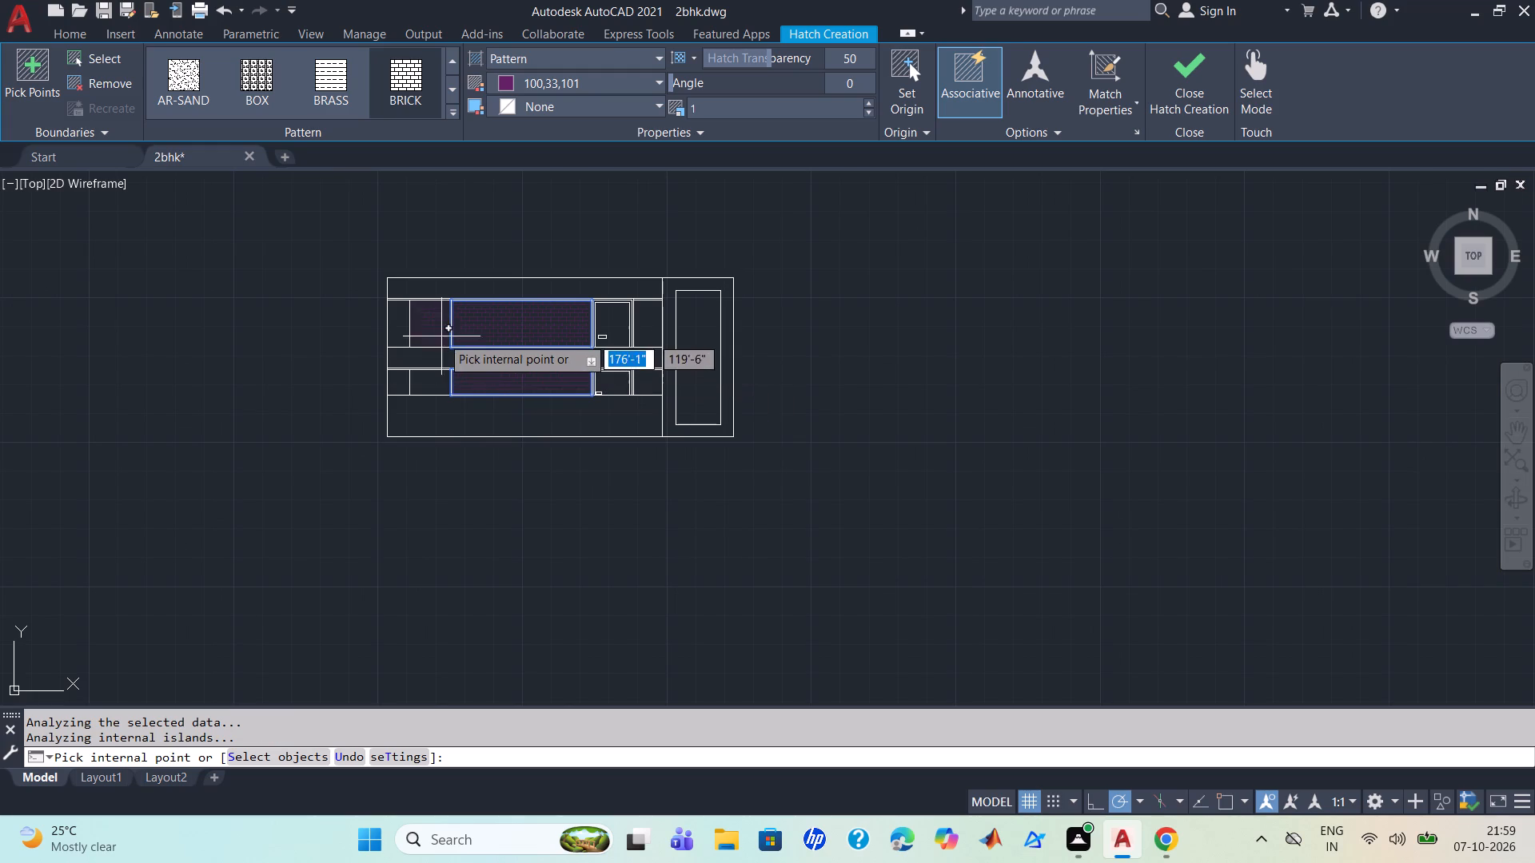
{"action": "left_click", "coordinate": [404, 334]}
{"action": "left_click", "coordinate": [396, 383]}
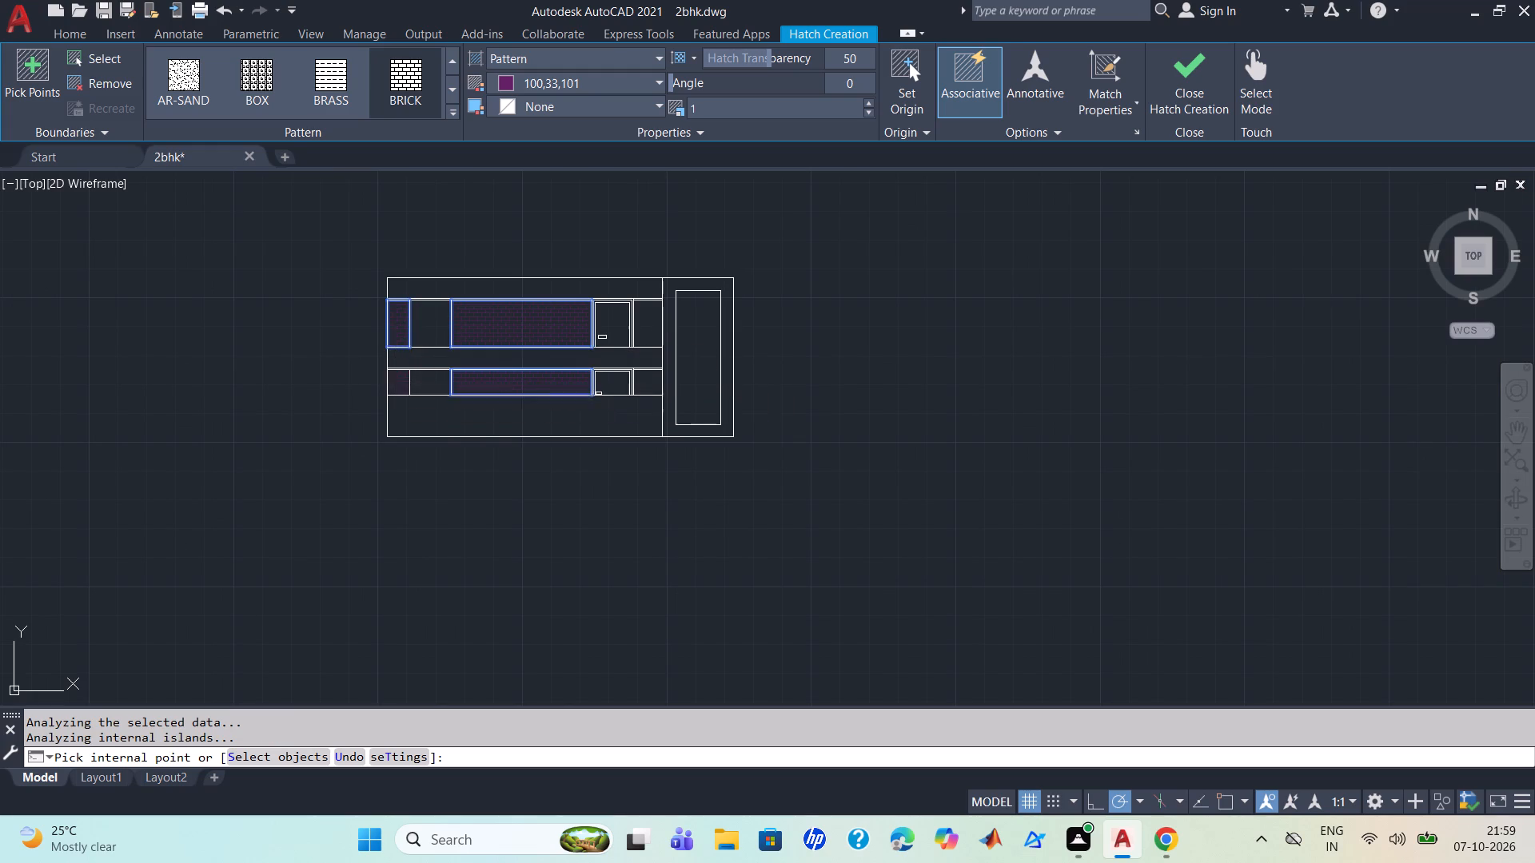
{"action": "left_click", "coordinate": [656, 331]}
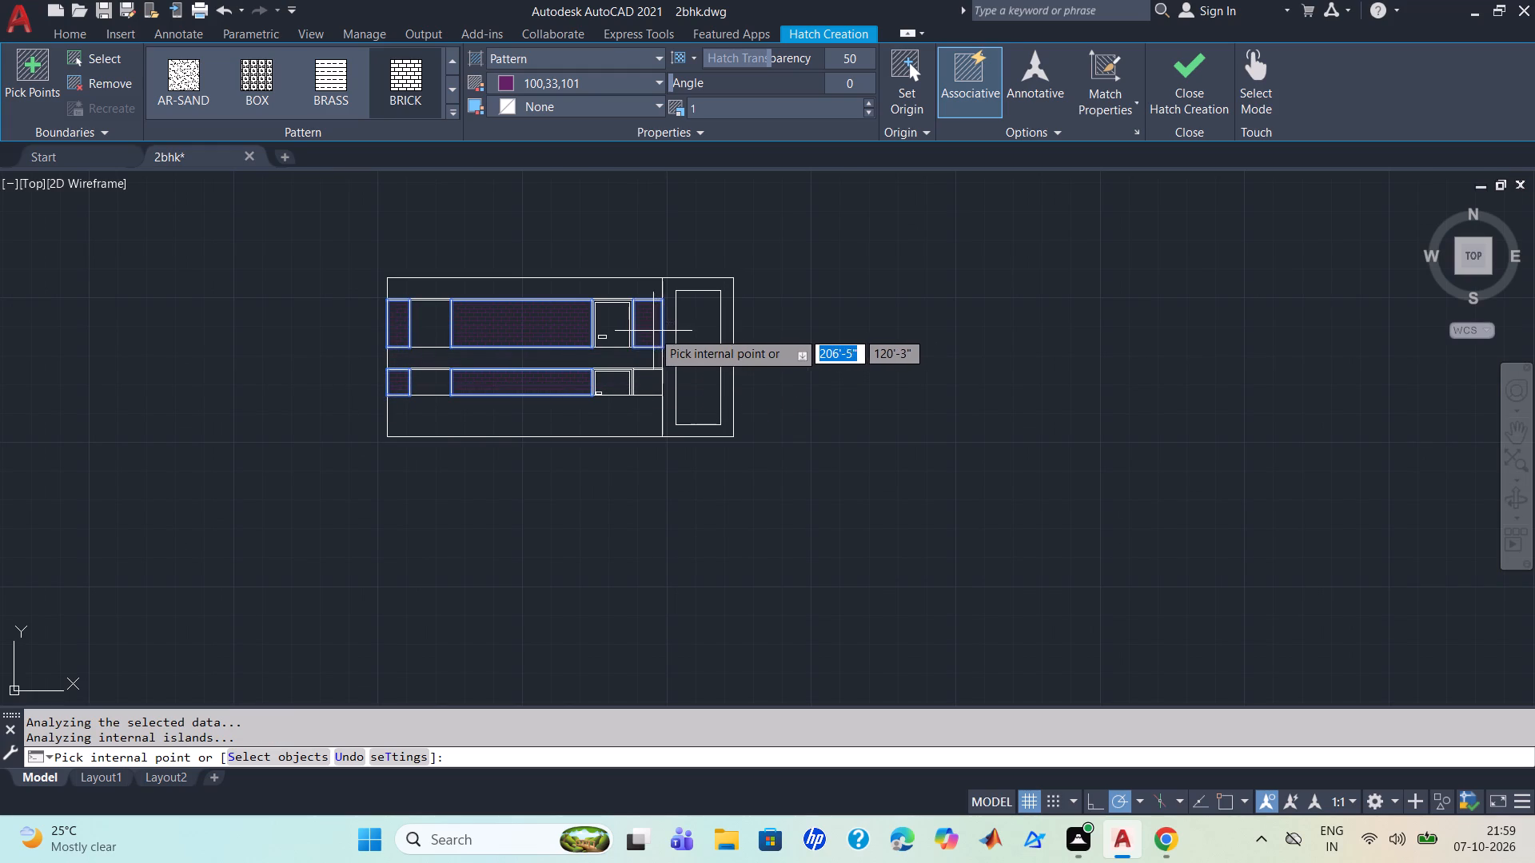
{"action": "left_click", "coordinate": [654, 384]}
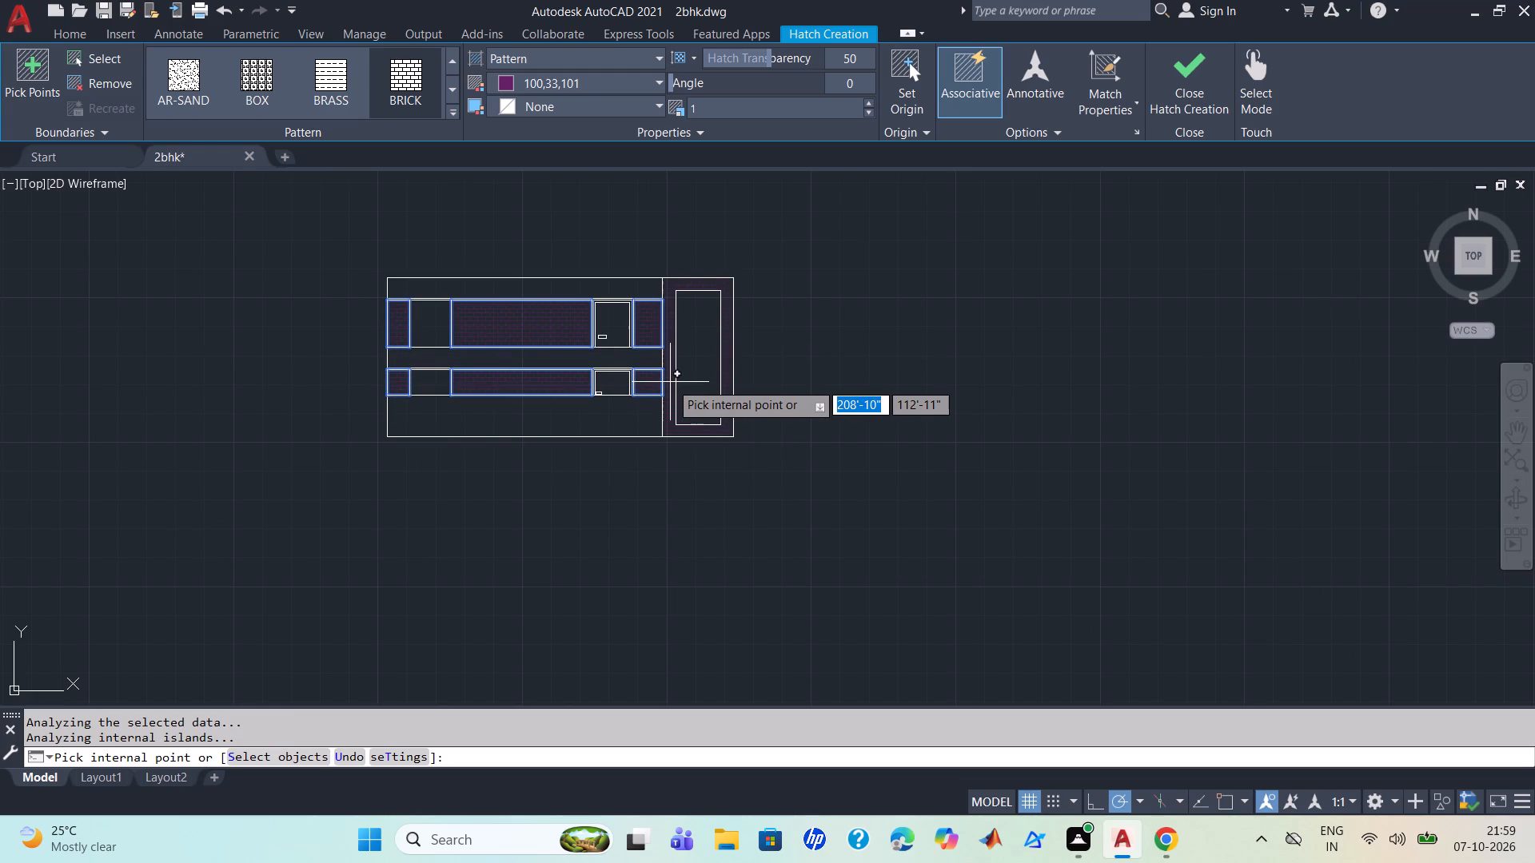
{"action": "left_click", "coordinate": [708, 383]}
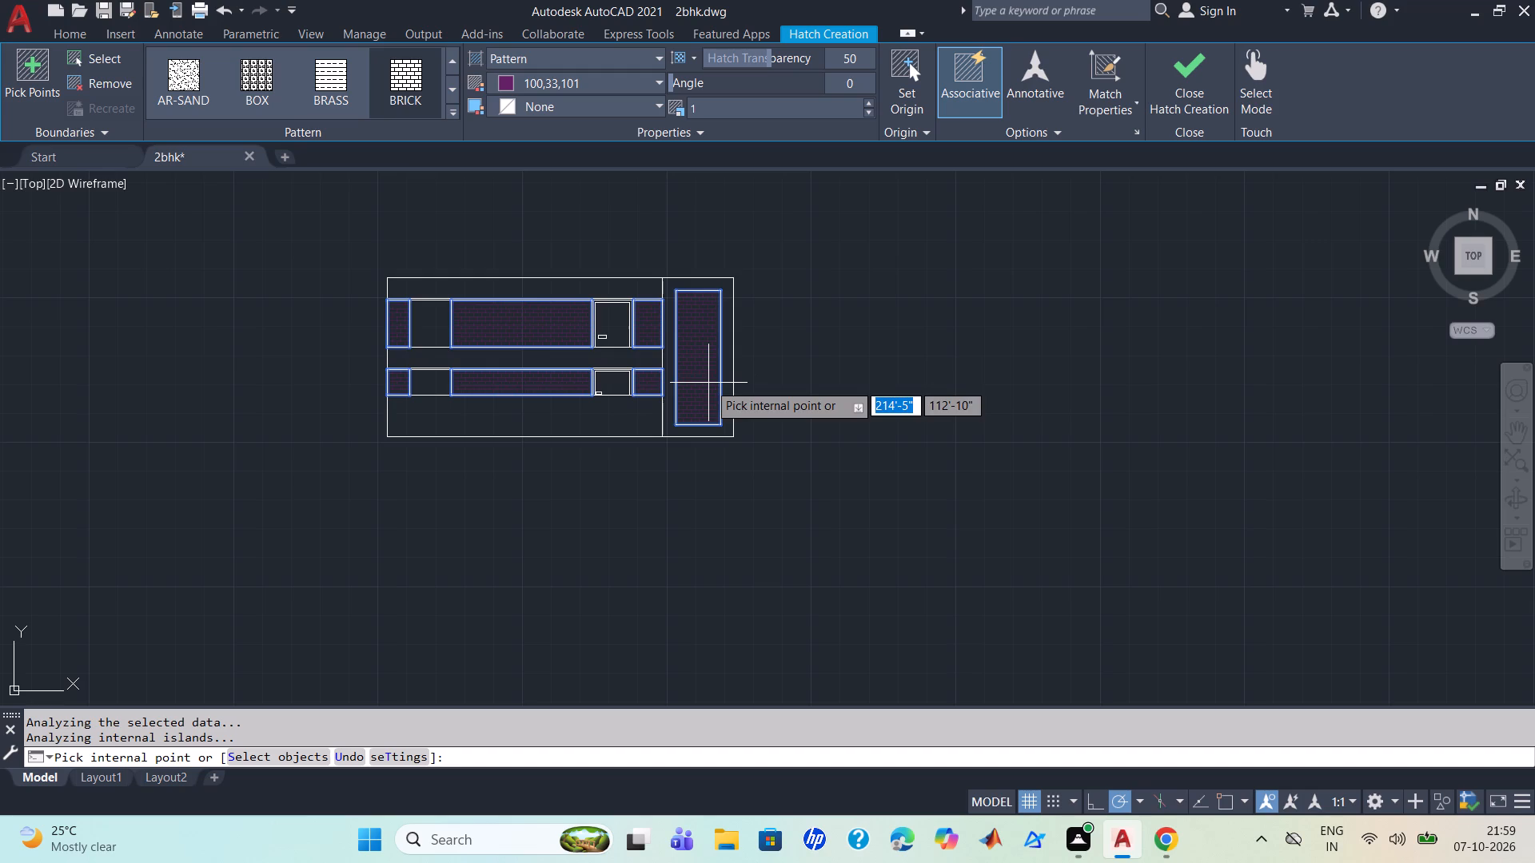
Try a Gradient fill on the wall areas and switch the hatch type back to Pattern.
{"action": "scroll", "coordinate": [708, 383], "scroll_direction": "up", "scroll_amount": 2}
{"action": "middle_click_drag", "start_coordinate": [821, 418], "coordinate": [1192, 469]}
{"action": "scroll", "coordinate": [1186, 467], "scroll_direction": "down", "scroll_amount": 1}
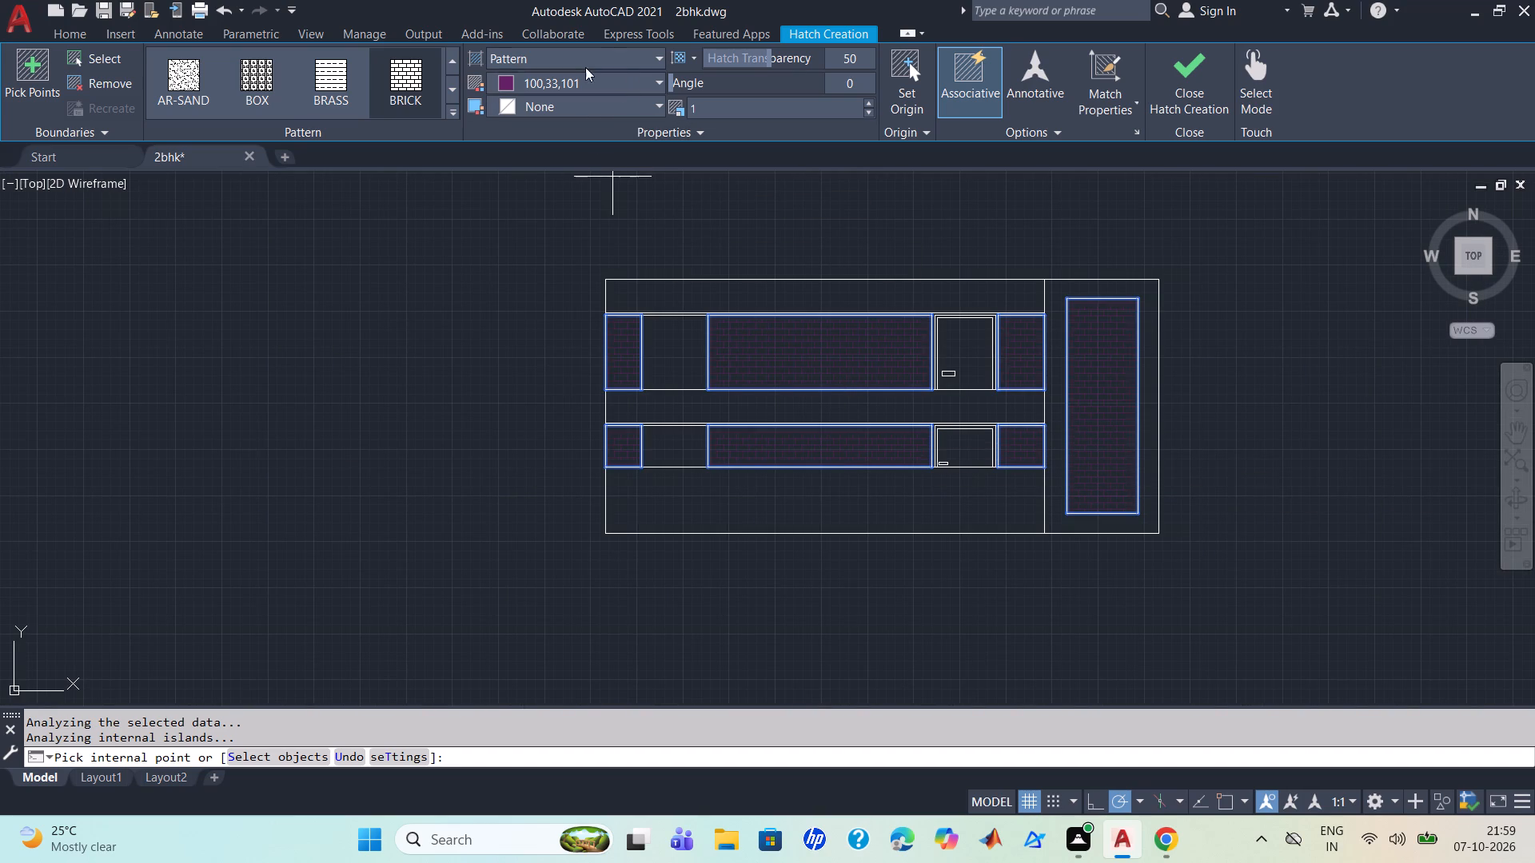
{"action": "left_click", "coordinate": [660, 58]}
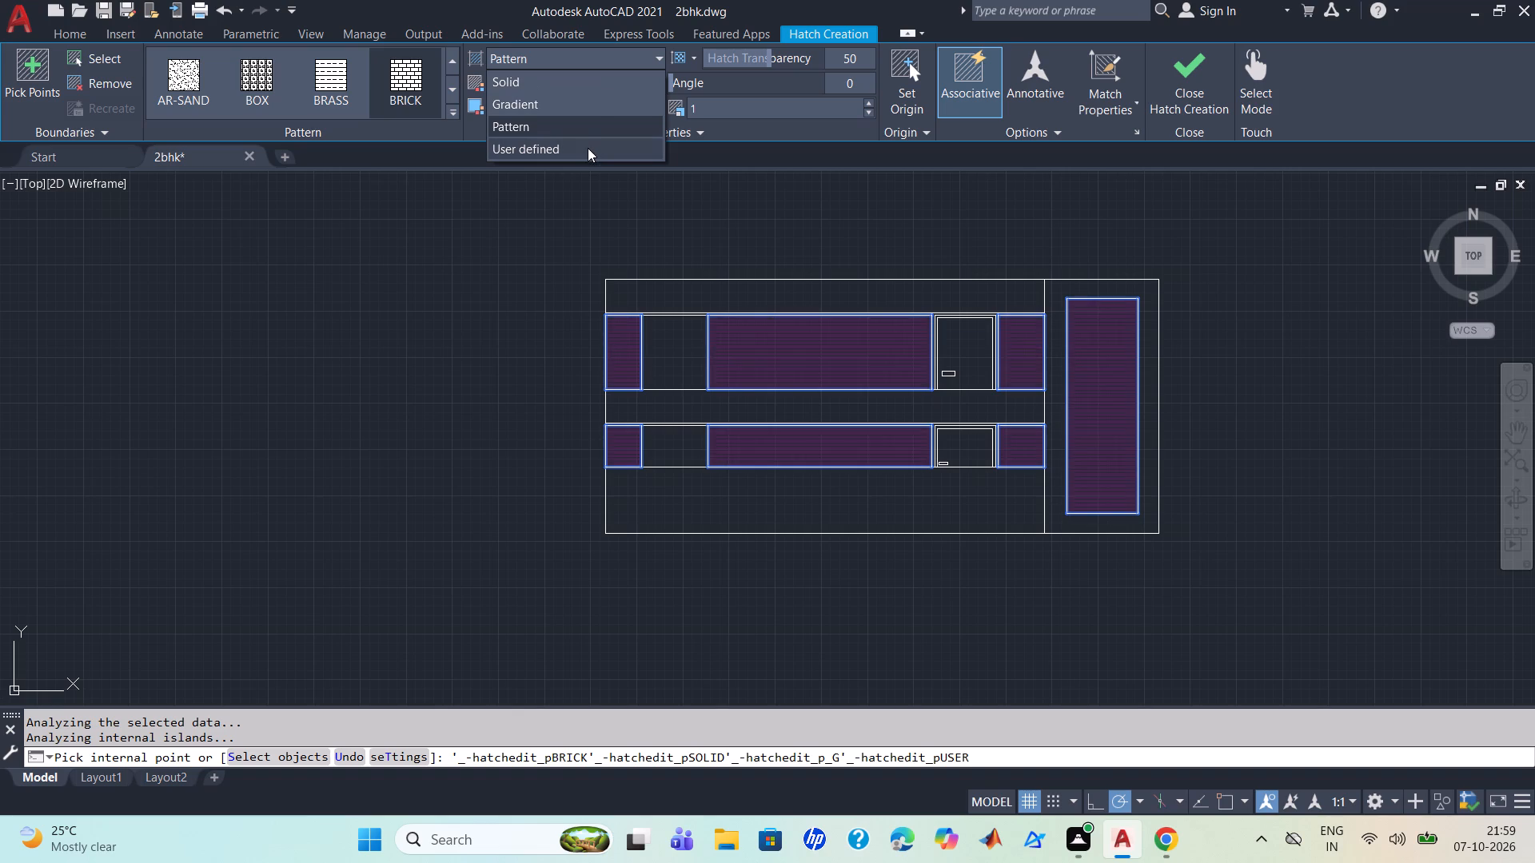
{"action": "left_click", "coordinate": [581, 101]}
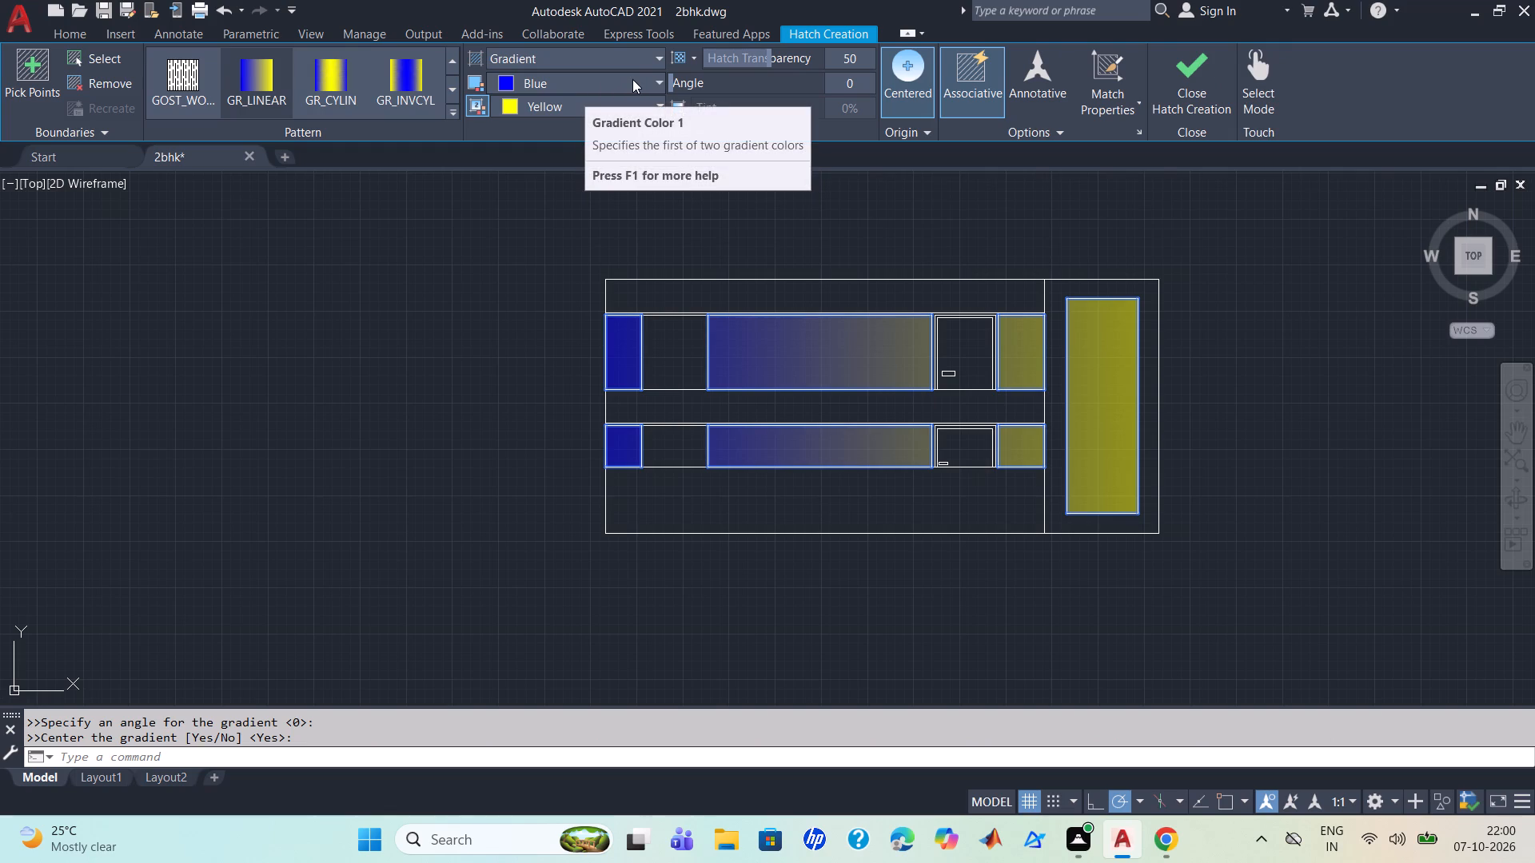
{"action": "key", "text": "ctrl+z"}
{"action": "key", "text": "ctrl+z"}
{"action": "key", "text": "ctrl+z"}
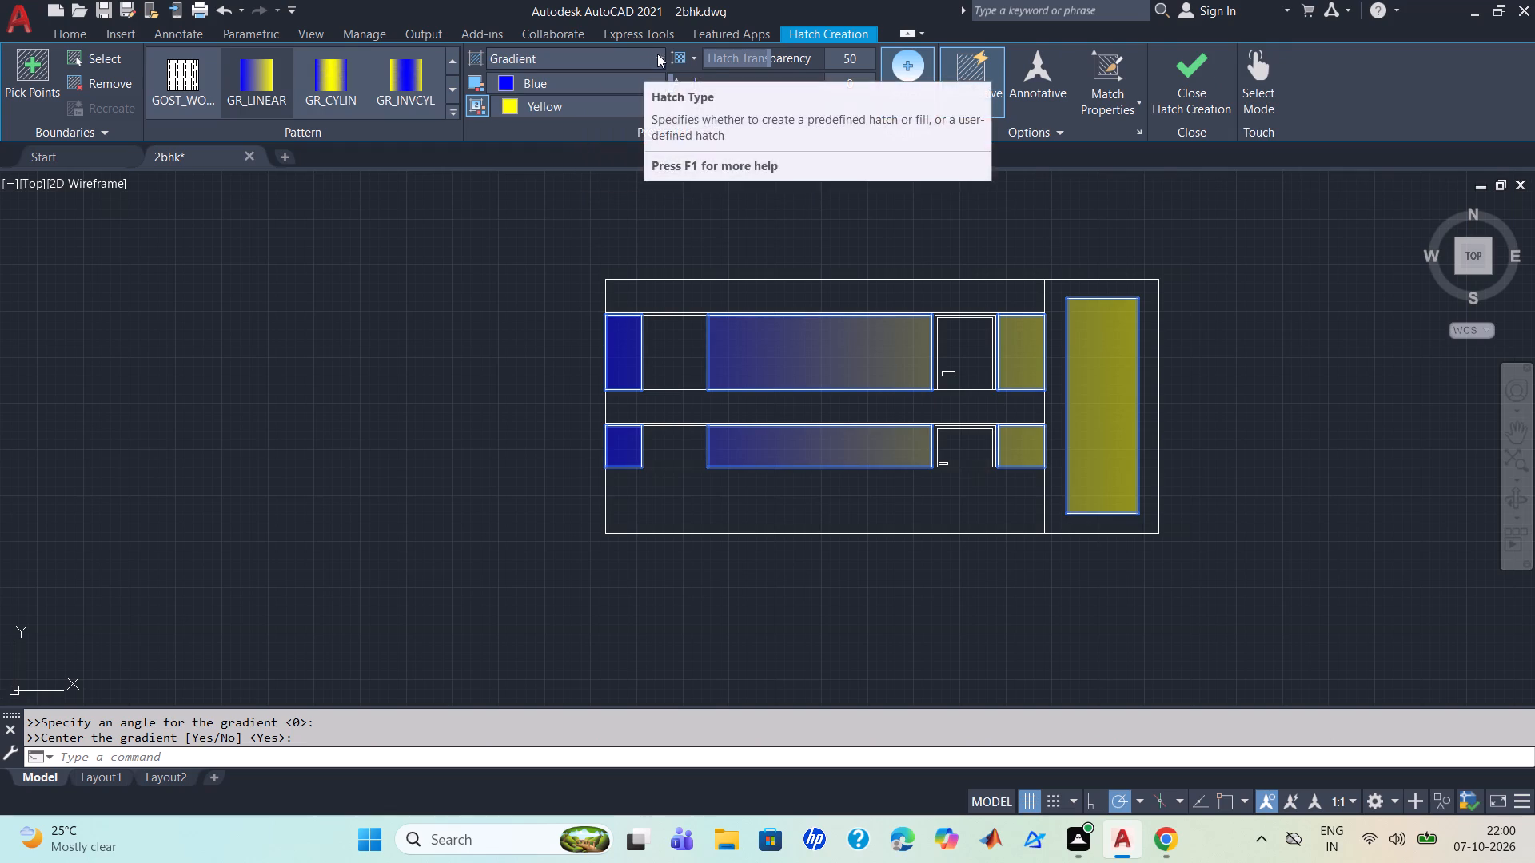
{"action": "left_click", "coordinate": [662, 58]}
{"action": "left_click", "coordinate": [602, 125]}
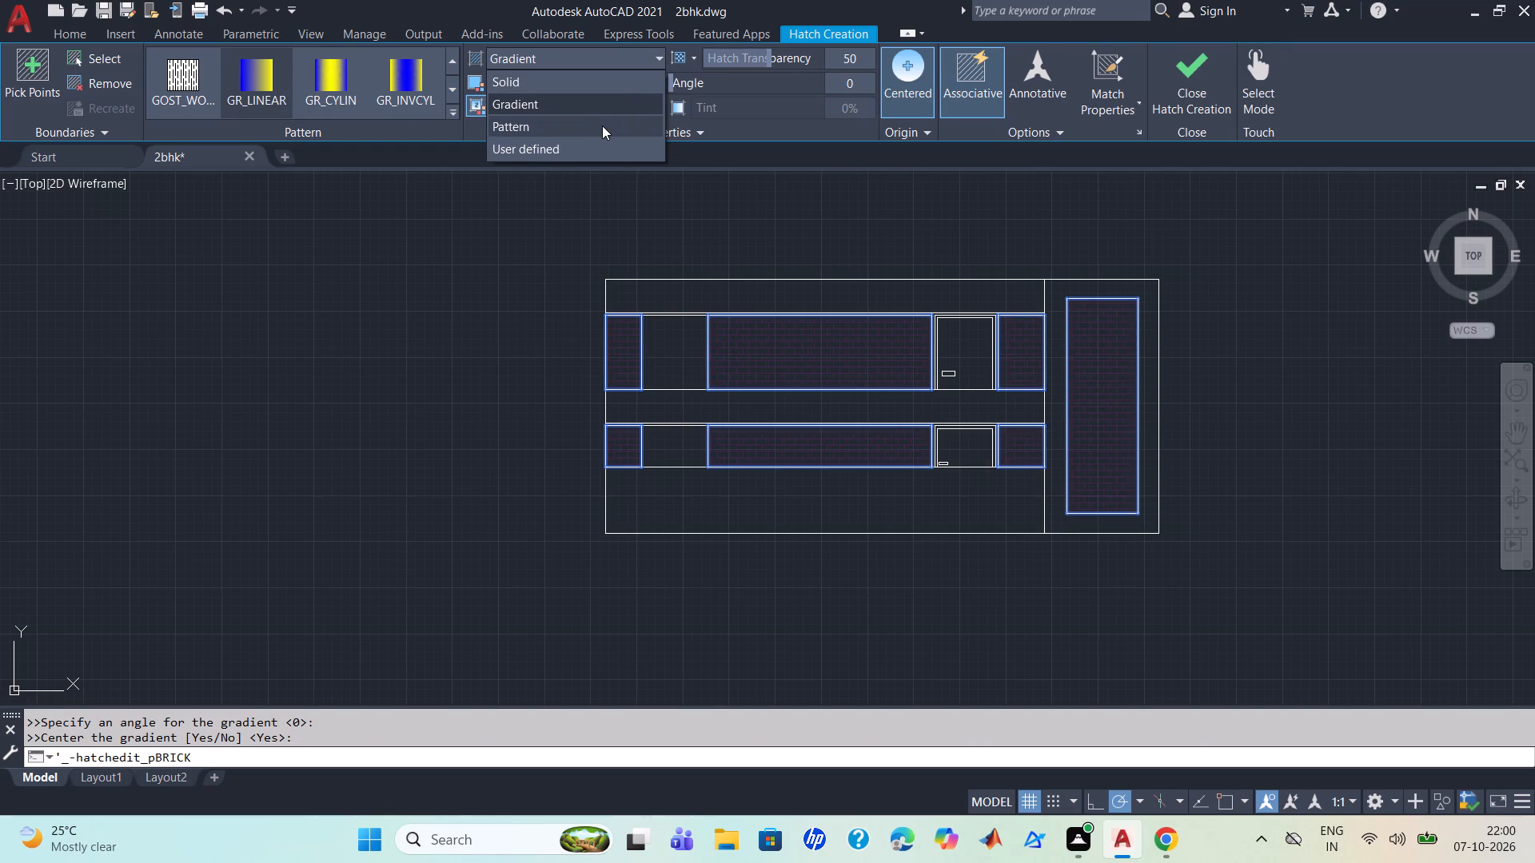
Finish the BRICK wall hatch.
{"action": "left_click", "coordinate": [1196, 89]}
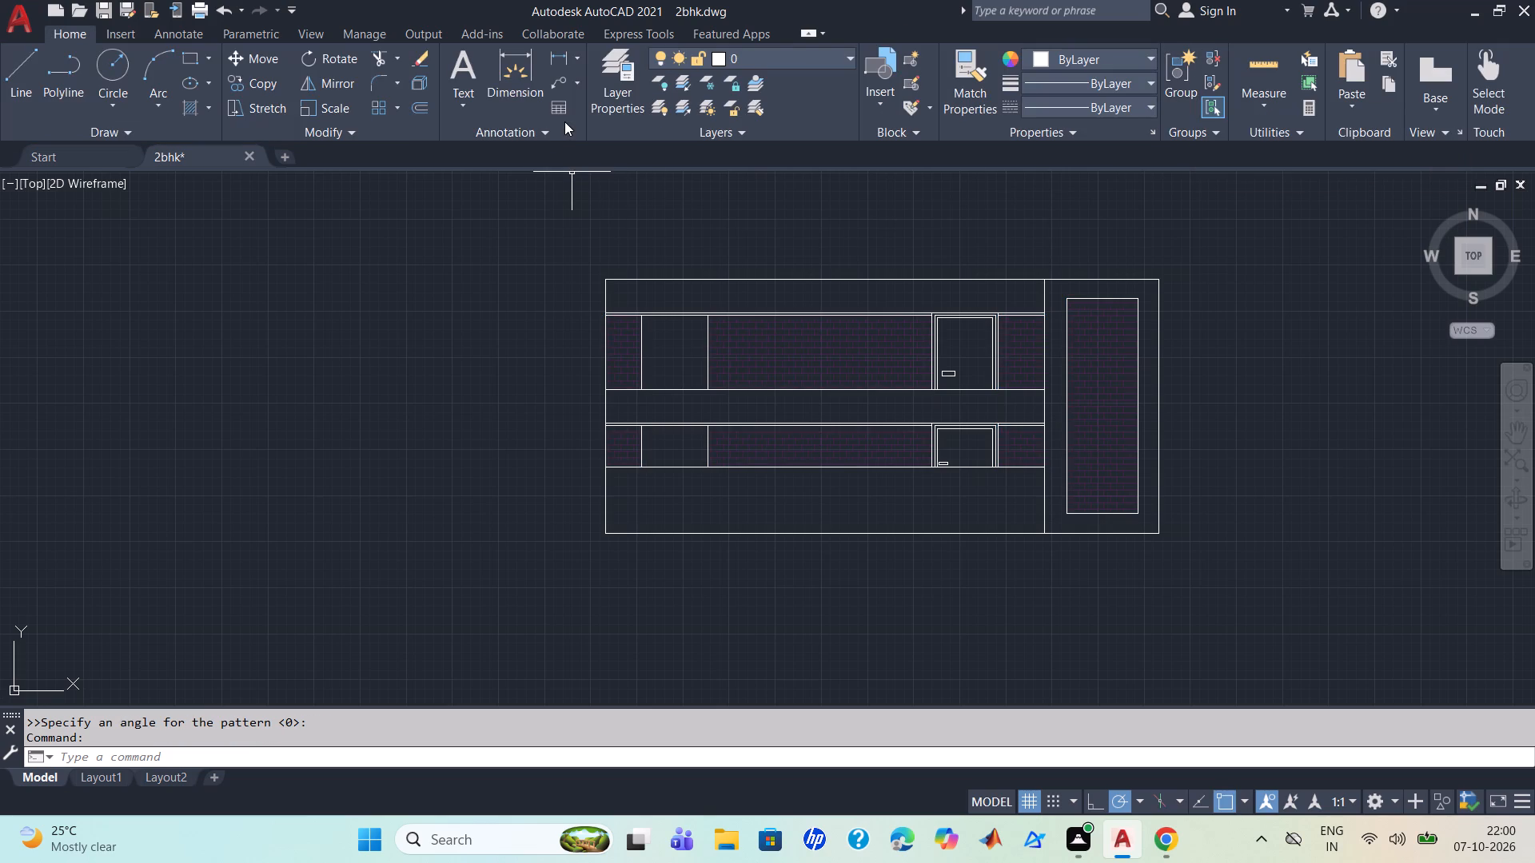
Hatch the three horizontal storey bands and the side bay's outer border with CROSS in colour 153,27,30.
{"action": "key", "text": "h"}
{"action": "key", "text": "Return"}
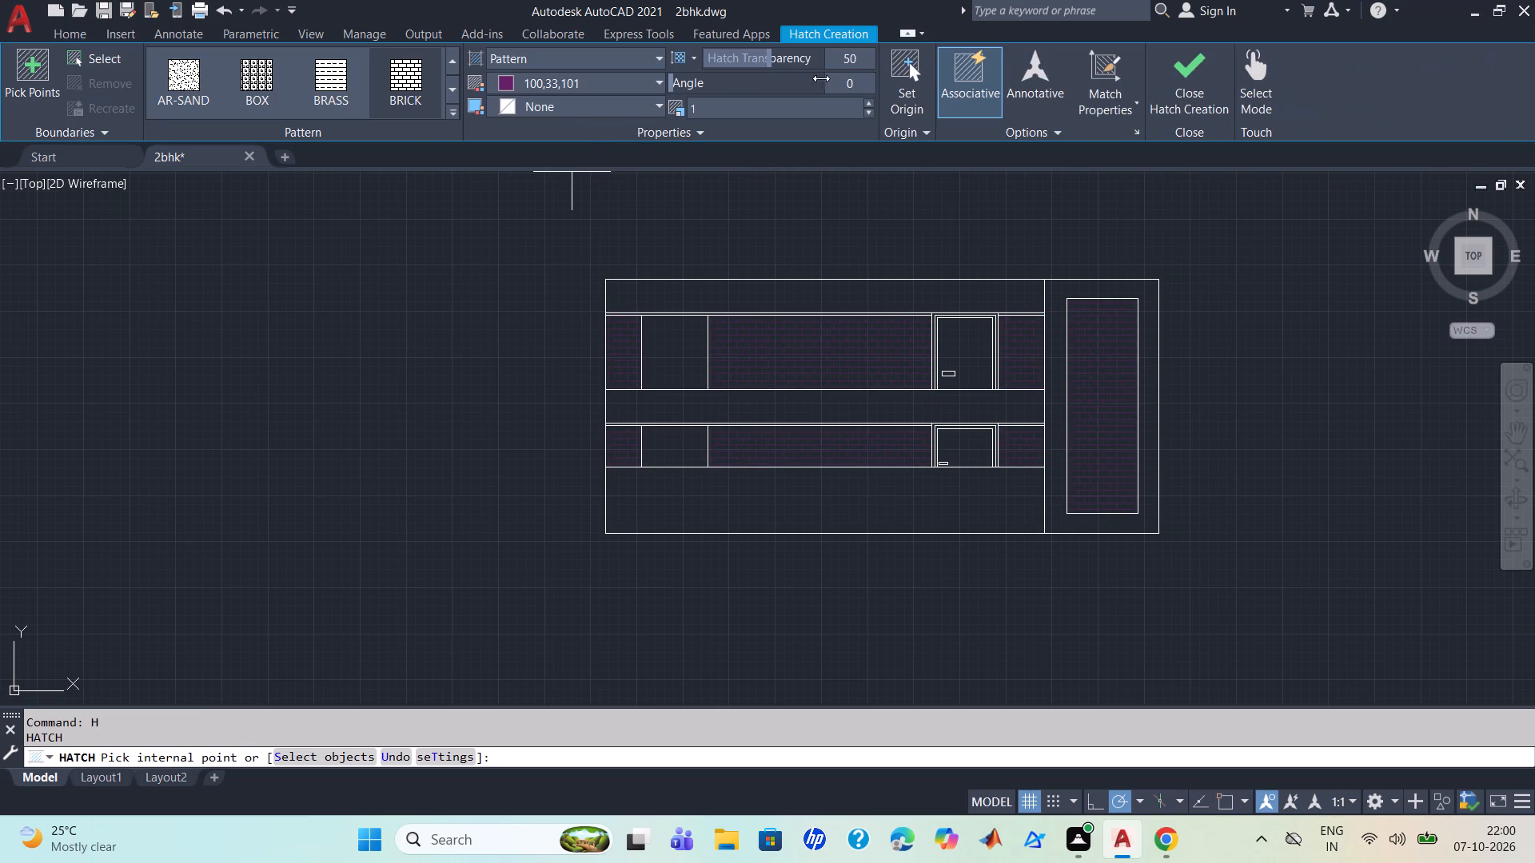
{"action": "left_click", "coordinate": [449, 84]}
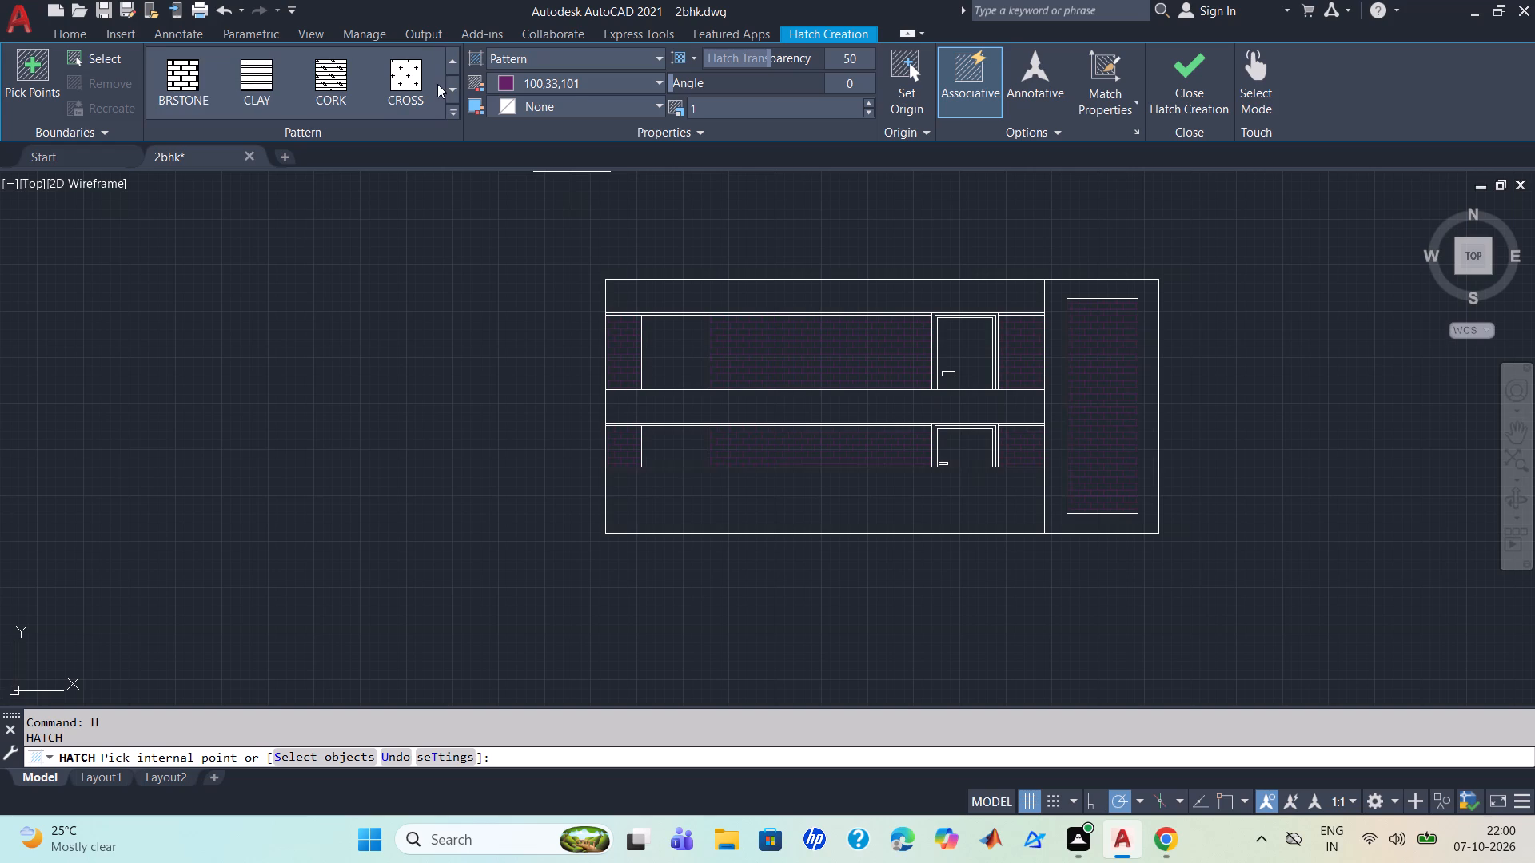
{"action": "left_click", "coordinate": [417, 86]}
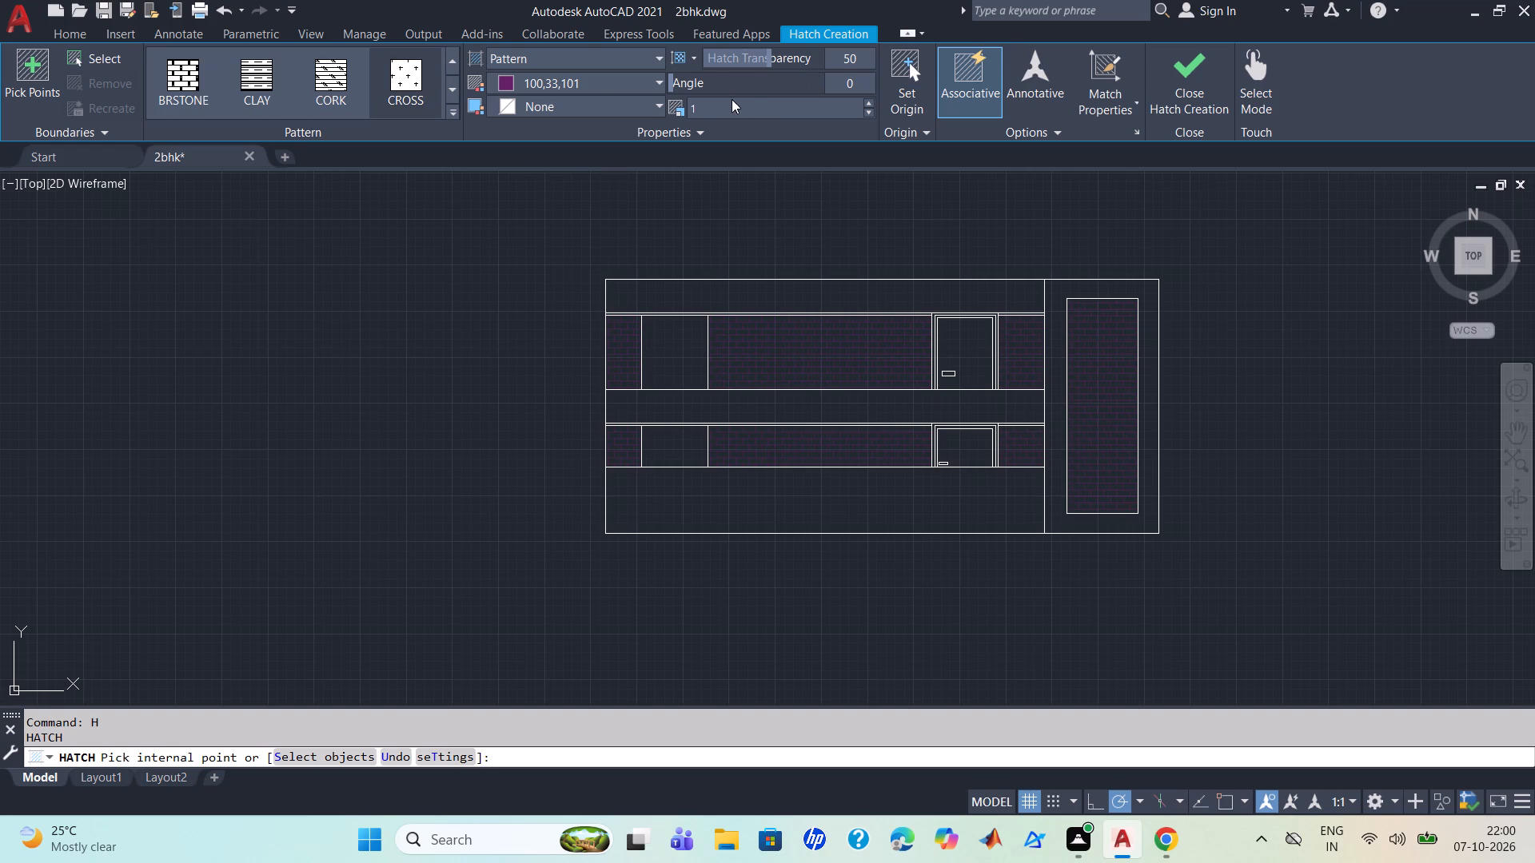
{"action": "left_click", "coordinate": [652, 78]}
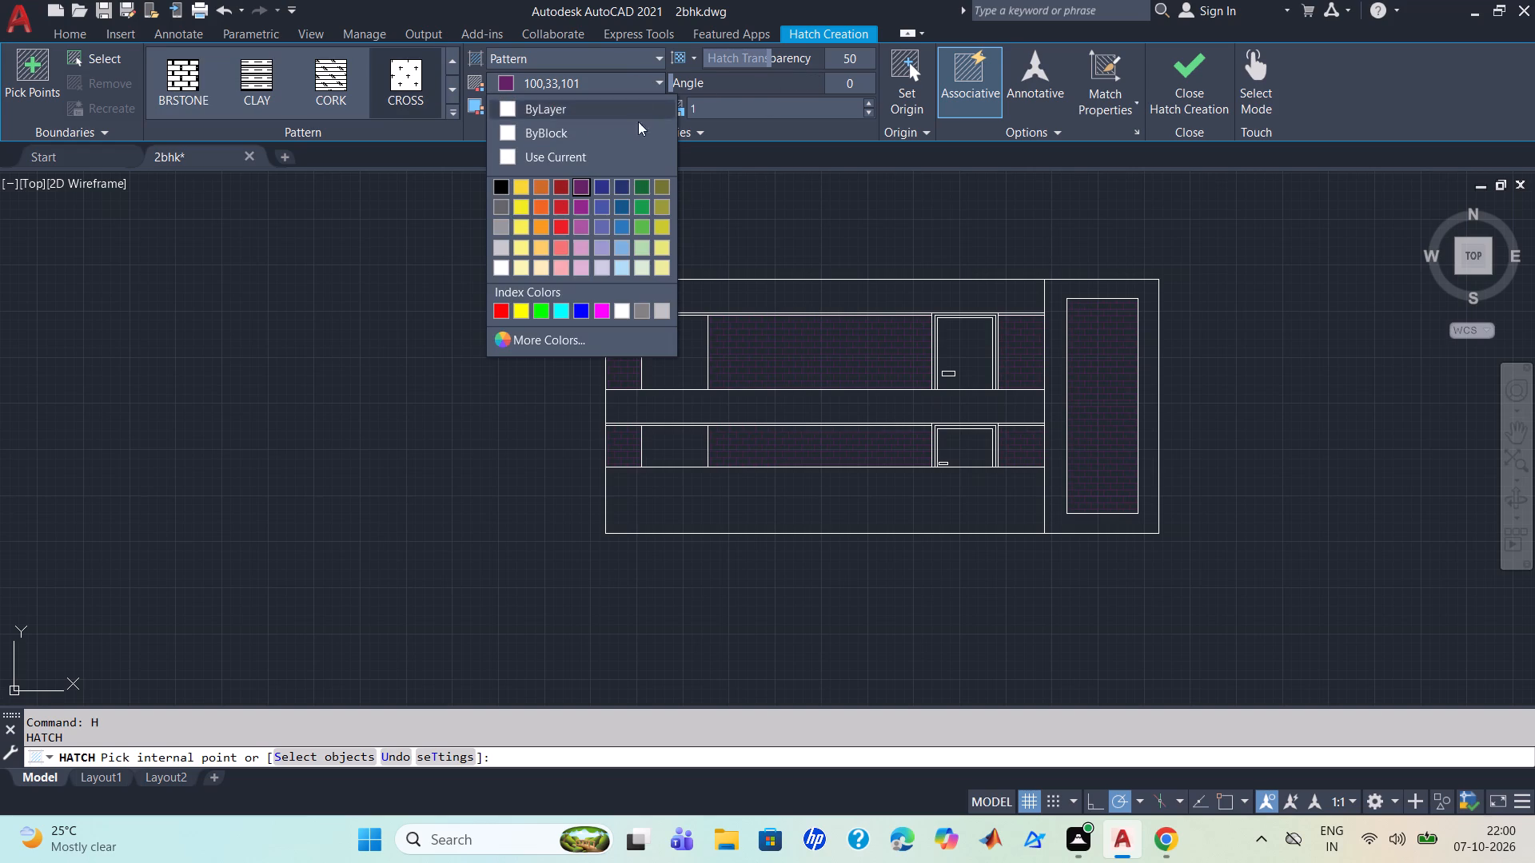
{"action": "left_click", "coordinate": [560, 185]}
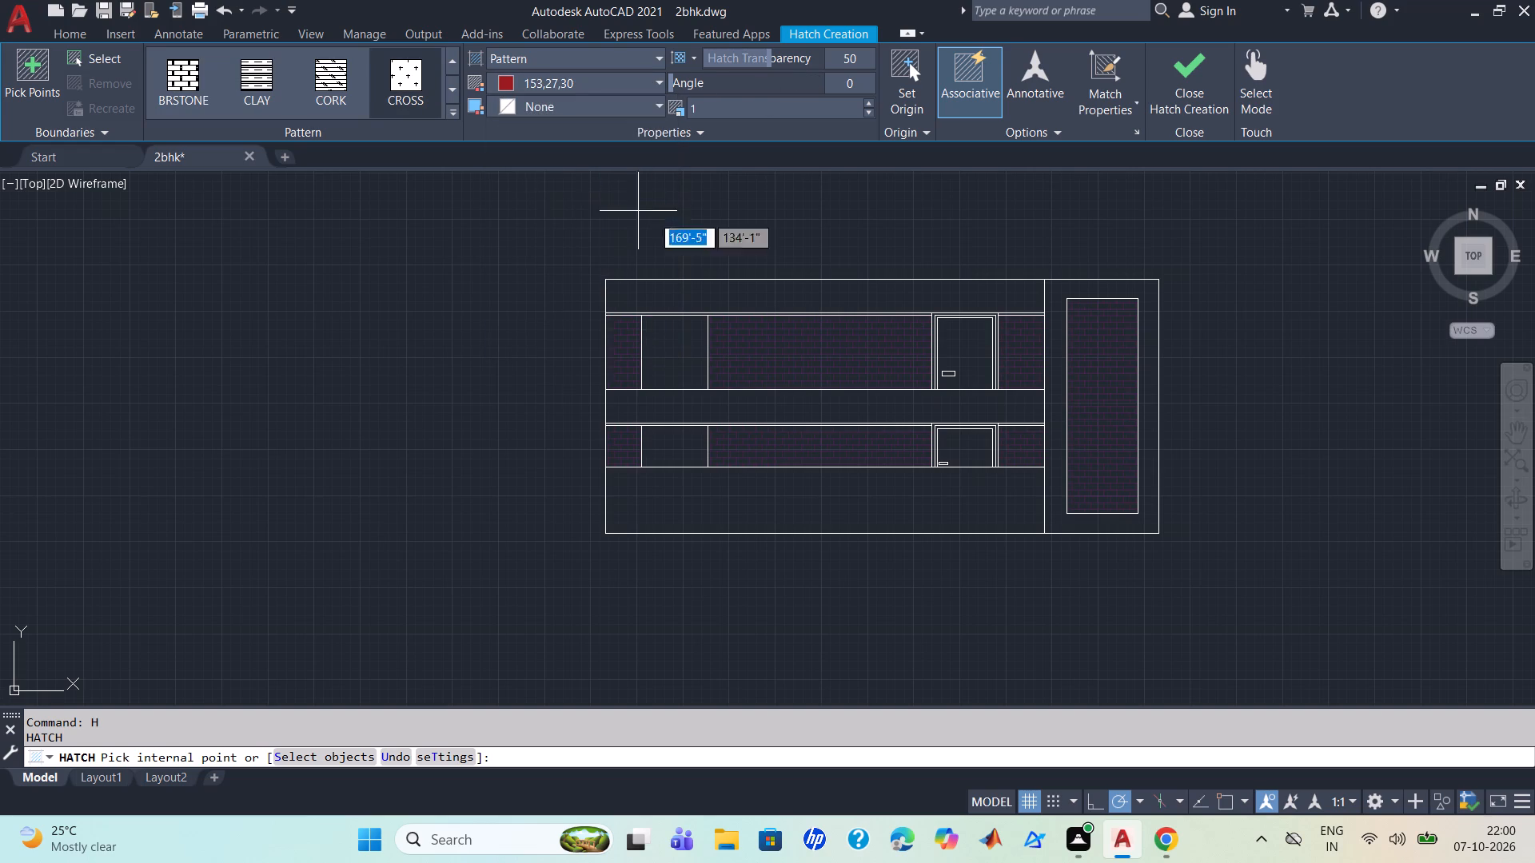
{"action": "left_click", "coordinate": [761, 299]}
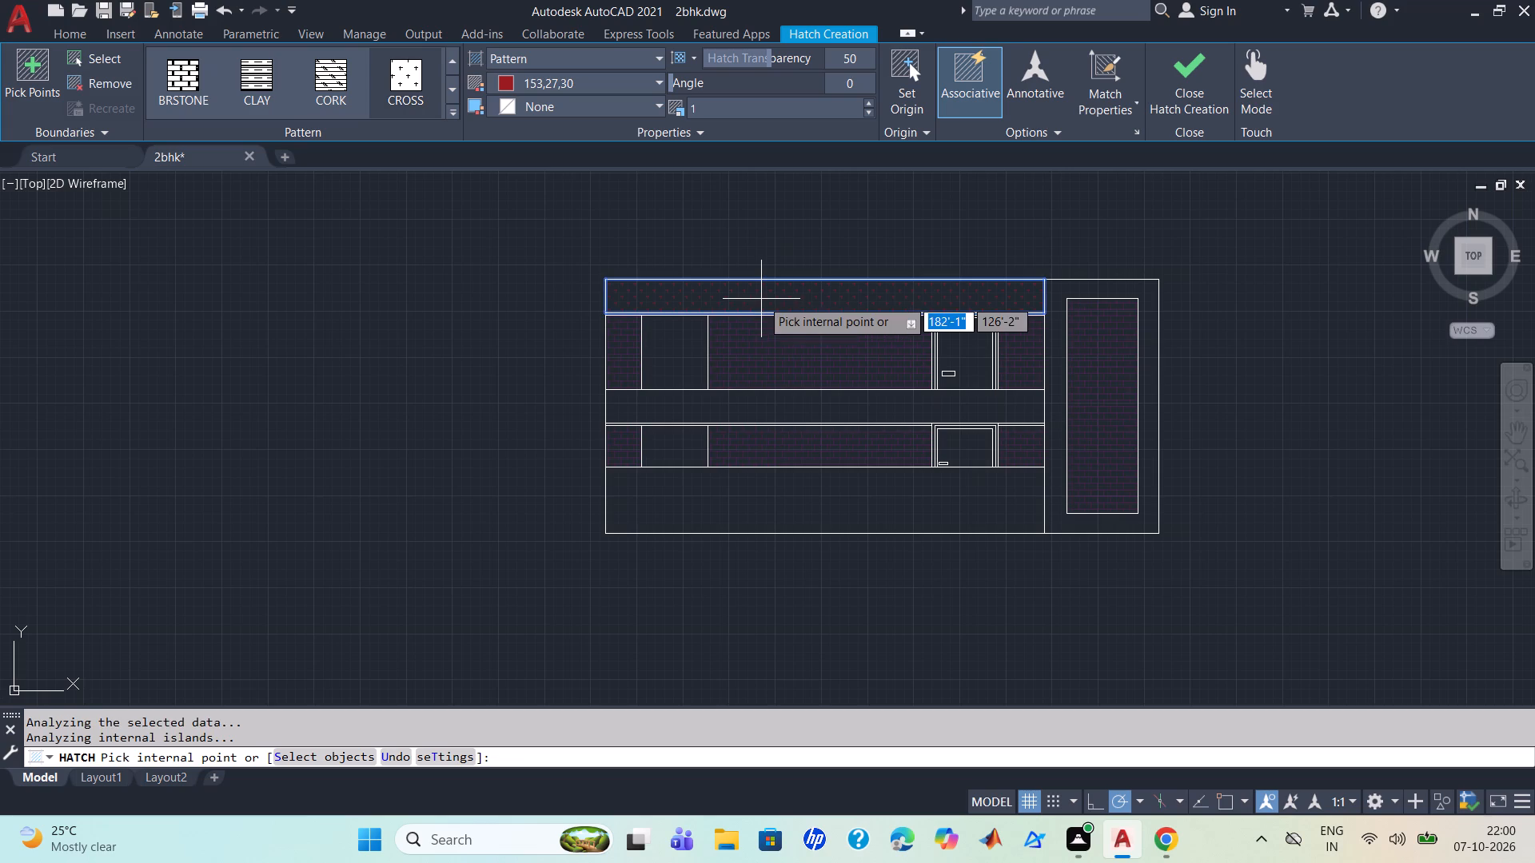
{"action": "left_click", "coordinate": [705, 407]}
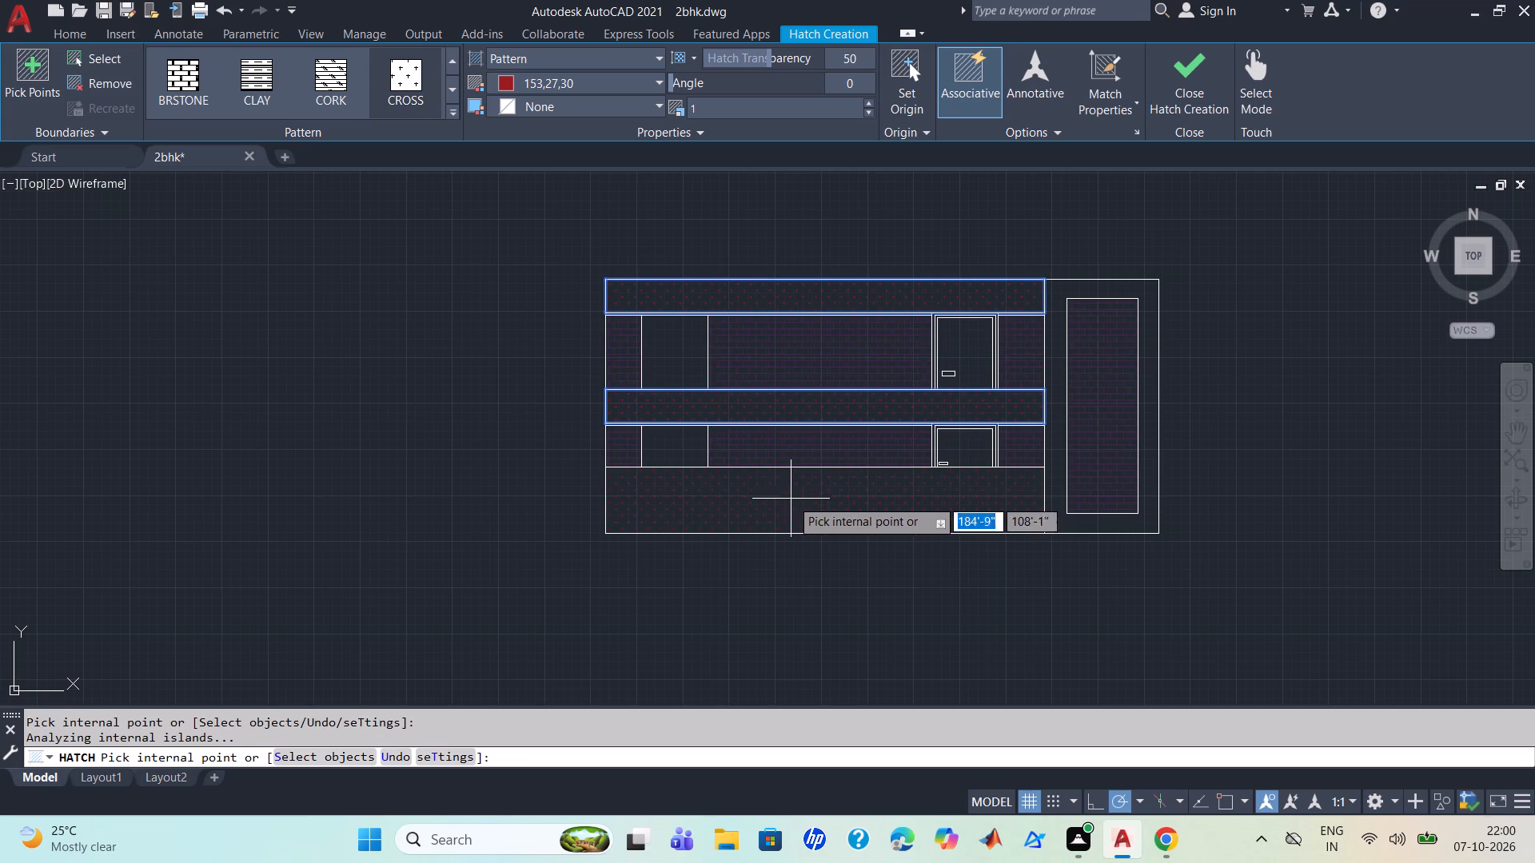
{"action": "left_click", "coordinate": [792, 507]}
{"action": "left_click", "coordinate": [1060, 523]}
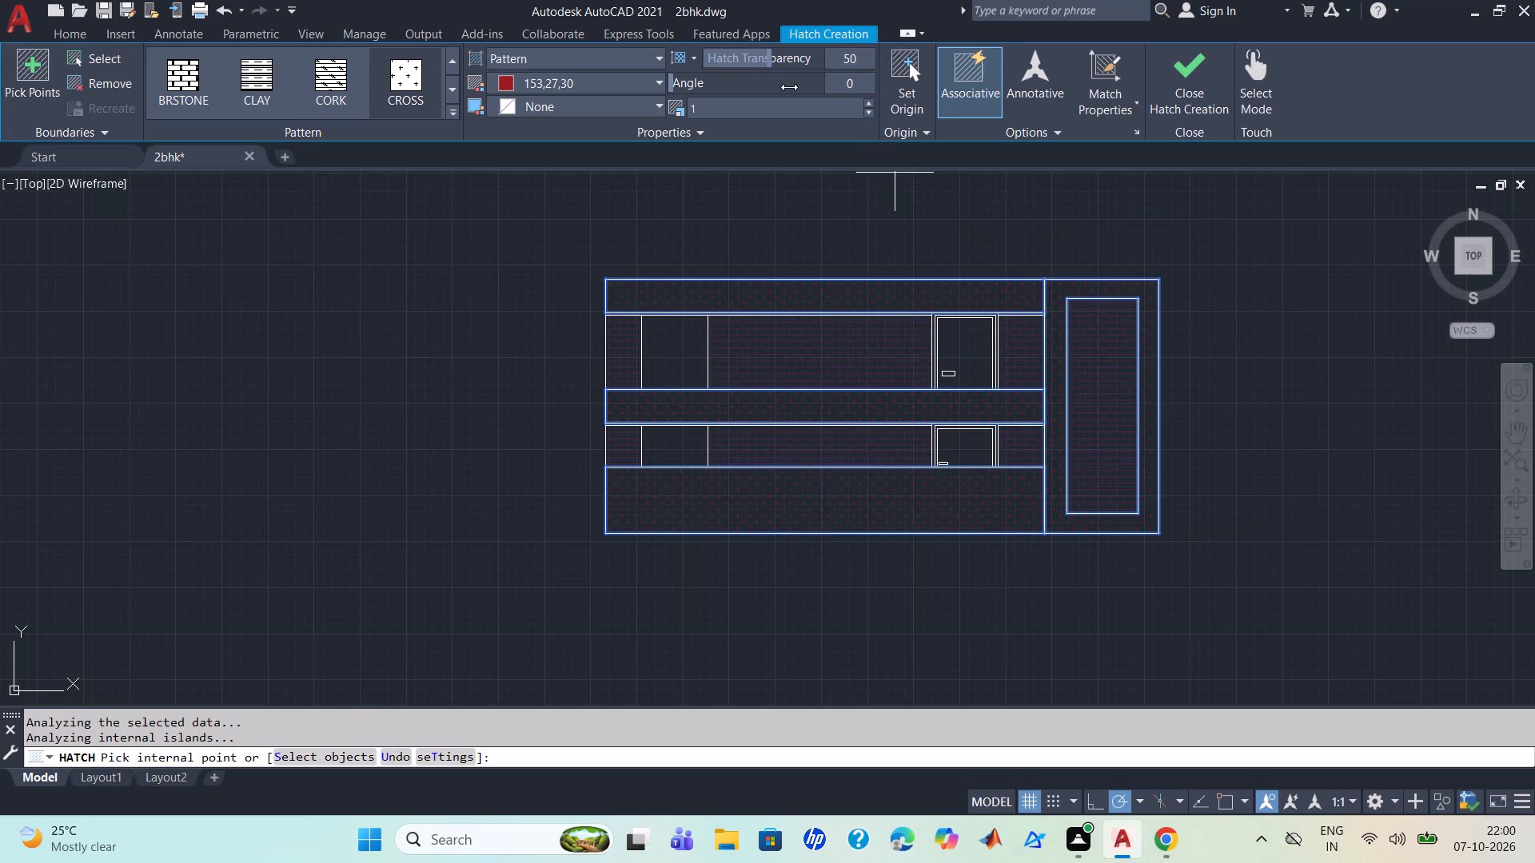
{"action": "scroll", "coordinate": [650, 66], "scroll_direction": "up", "scroll_amount": 1}
{"action": "left_click", "coordinate": [1208, 84]}
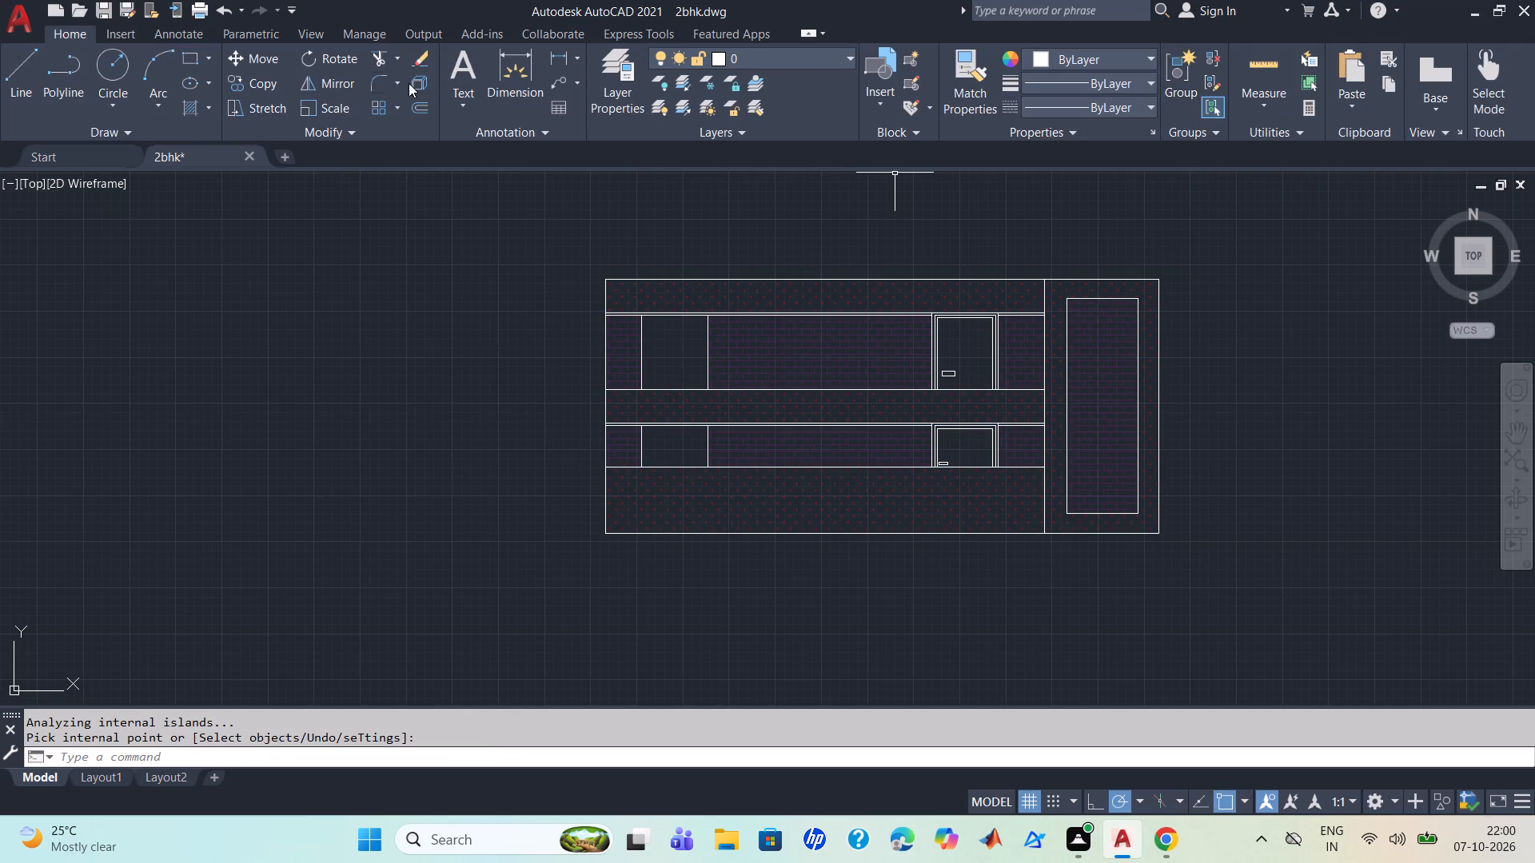
Fill the window openings of both storeys with a GR_INVSPH gradient in blue and yellow.
{"action": "key", "text": "h"}
{"action": "key", "text": "Return"}
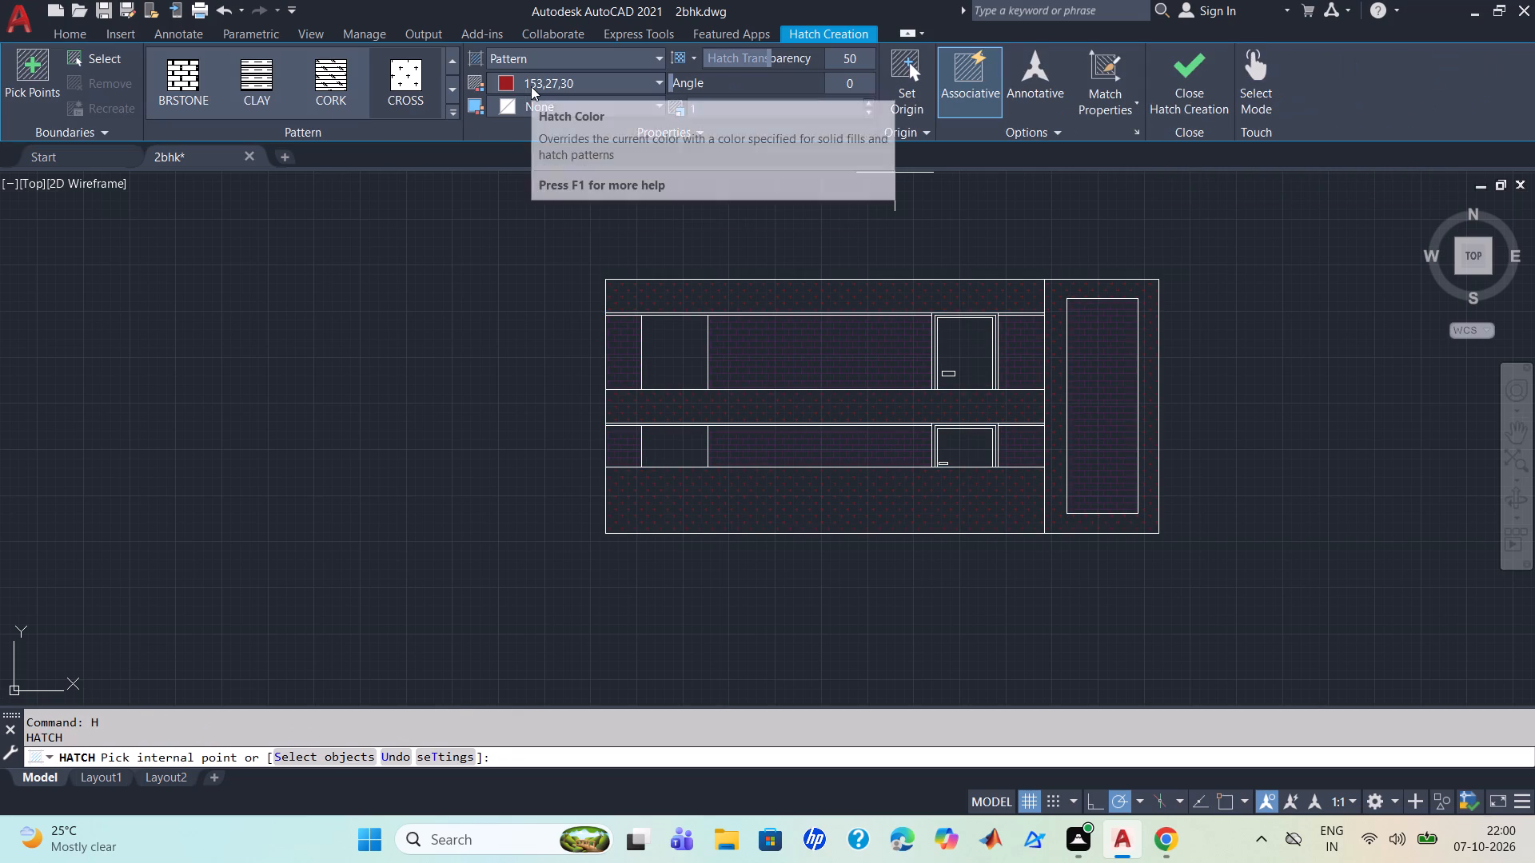
{"action": "left_click", "coordinate": [663, 67]}
{"action": "left_click", "coordinate": [621, 100]}
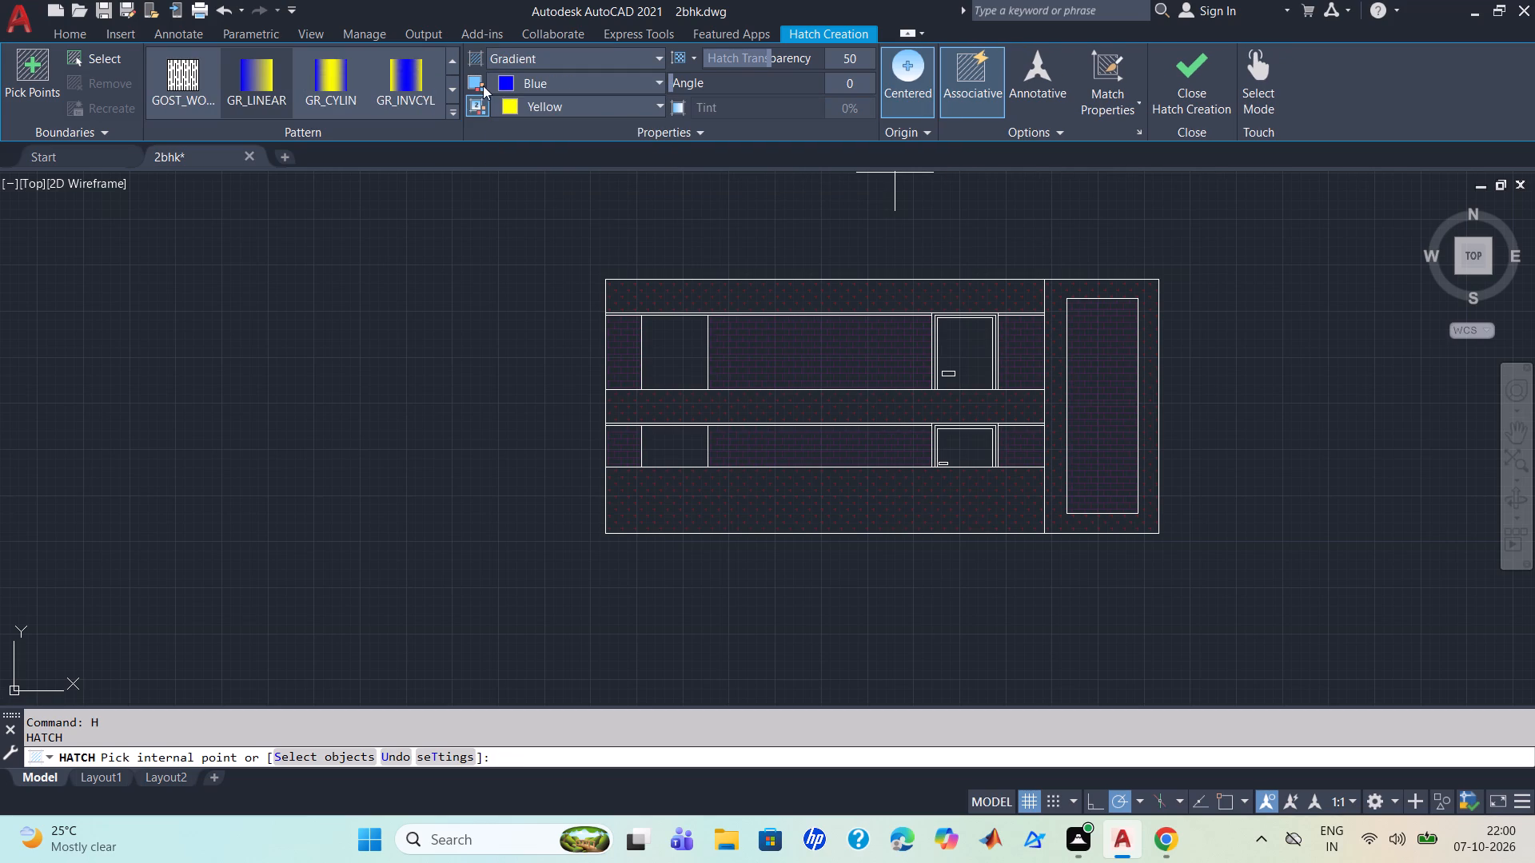
{"action": "left_click", "coordinate": [458, 93]}
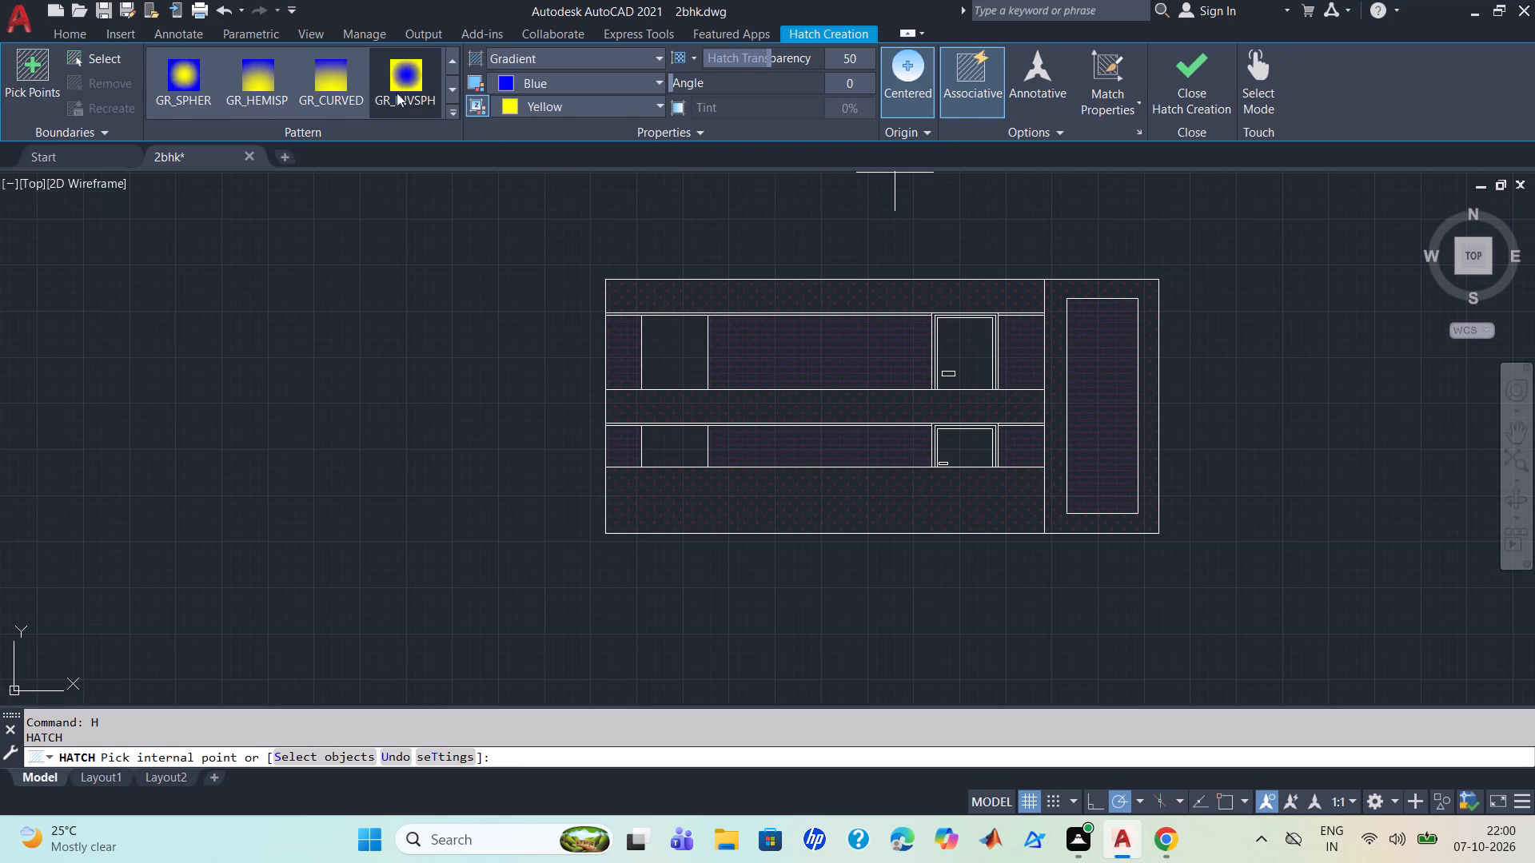
{"action": "left_click", "coordinate": [398, 72]}
{"action": "left_click", "coordinate": [673, 346]}
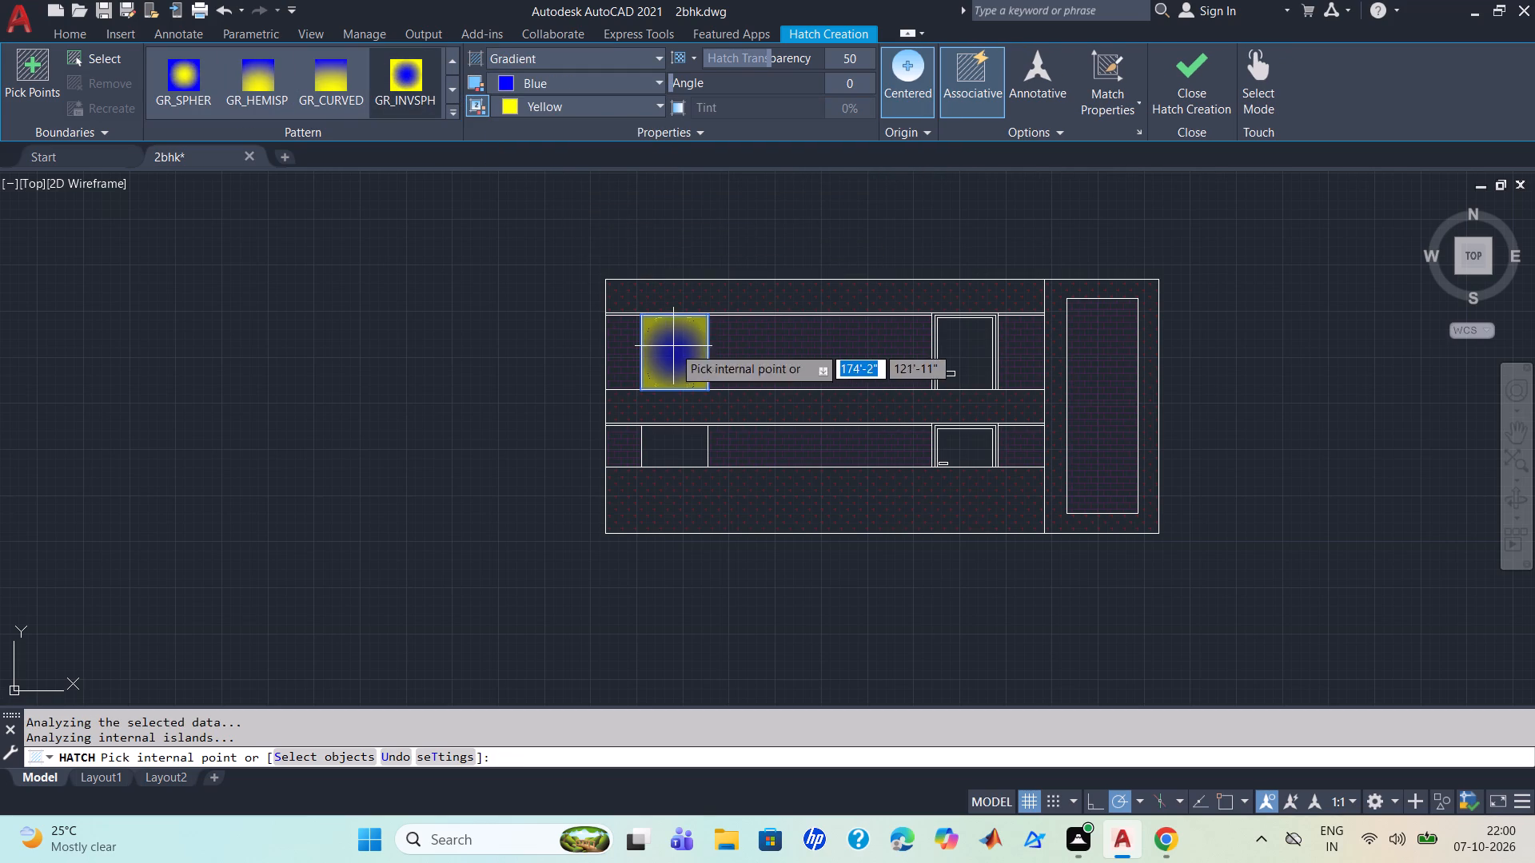
{"action": "left_click", "coordinate": [682, 446]}
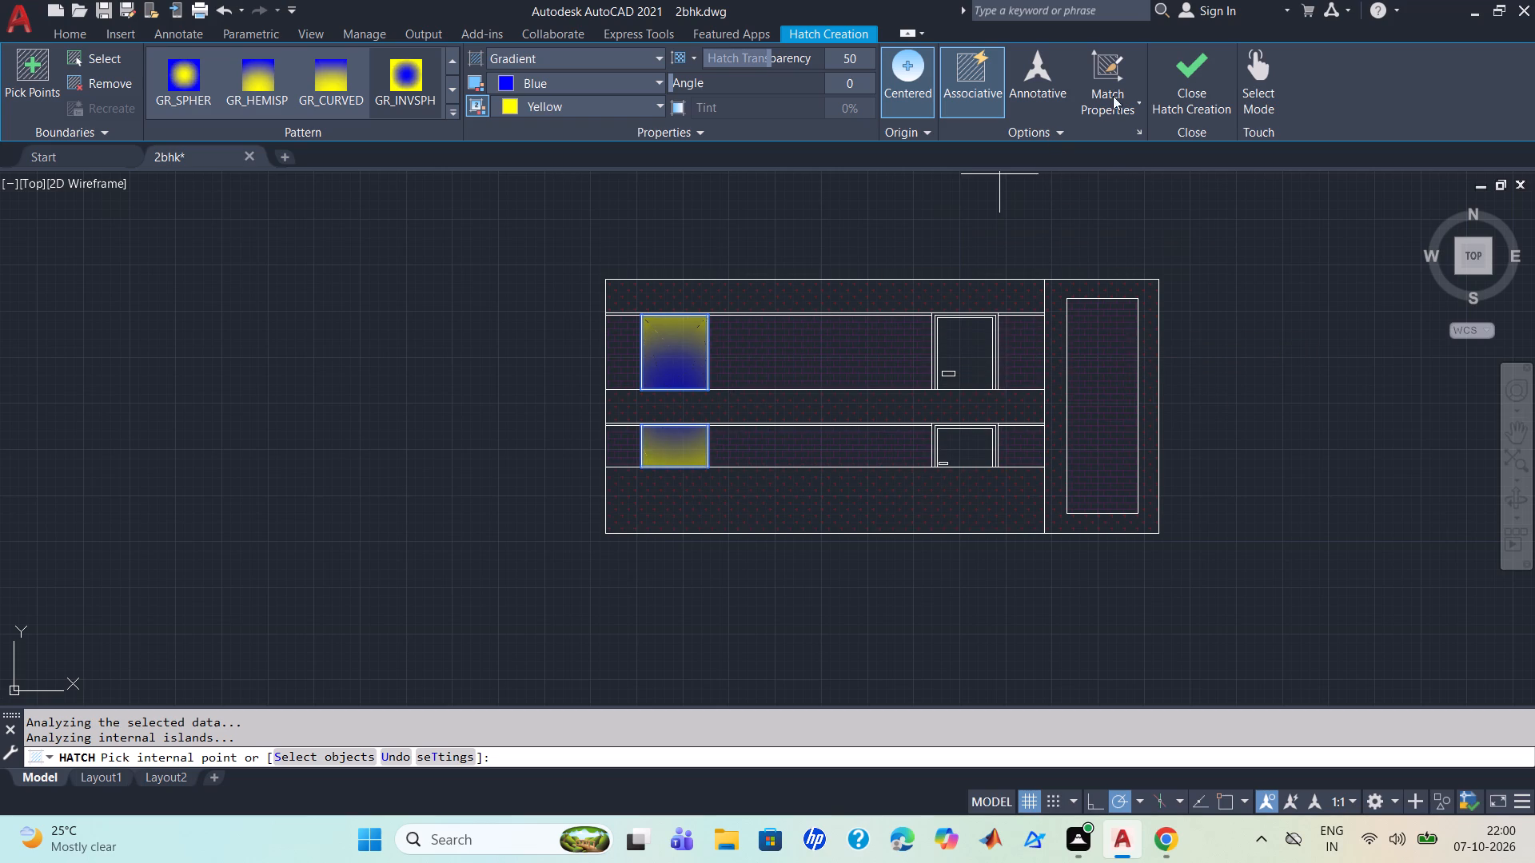
{"action": "left_click", "coordinate": [1196, 80]}
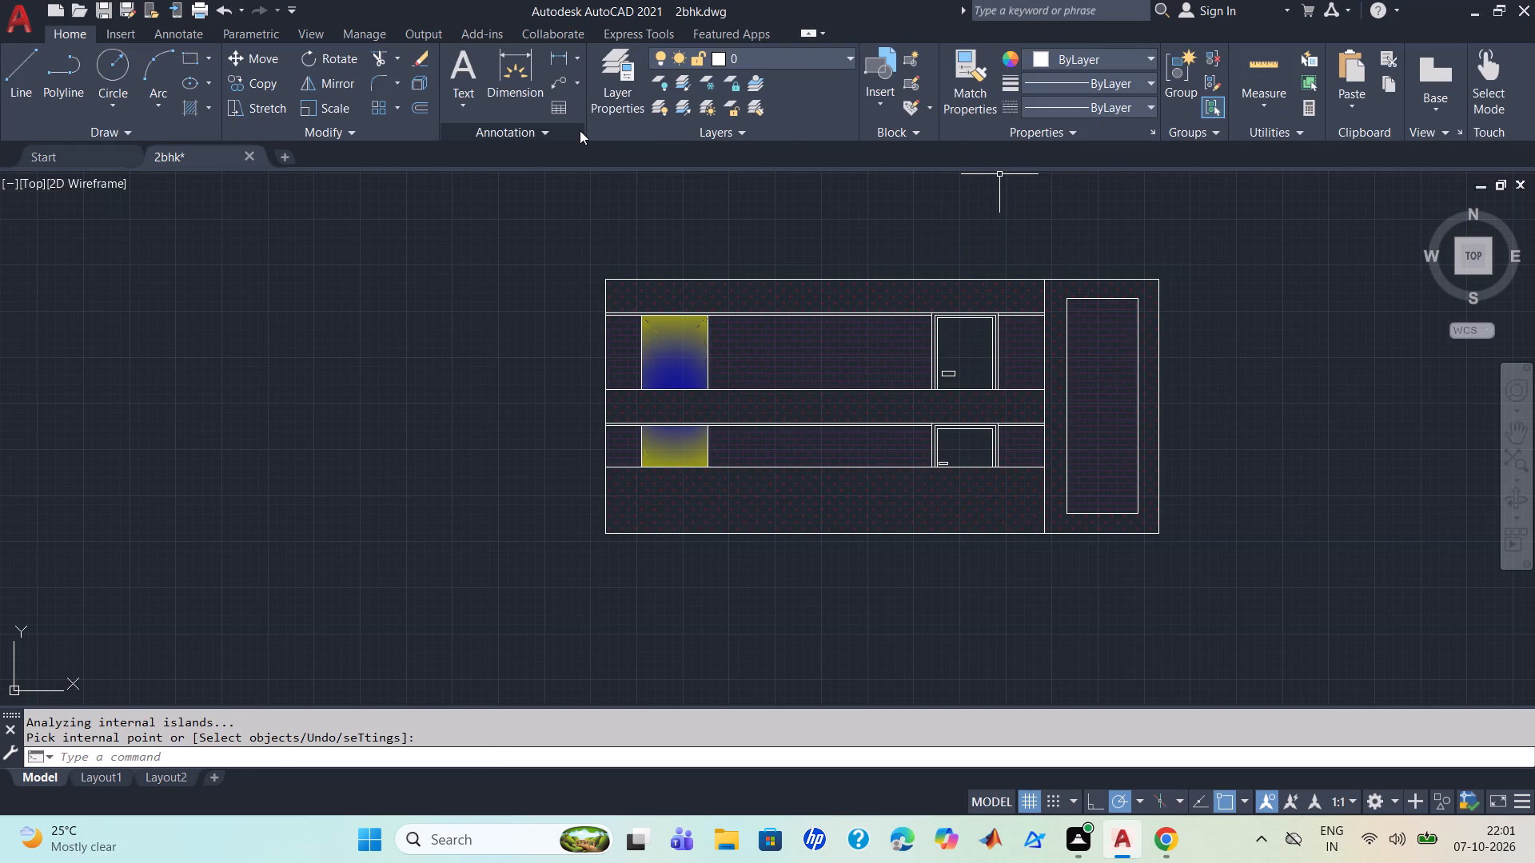
Start a solid hatch and set its colour to the dark brown 136,71,27.
{"action": "key", "text": "h"}
{"action": "key", "text": "Return"}
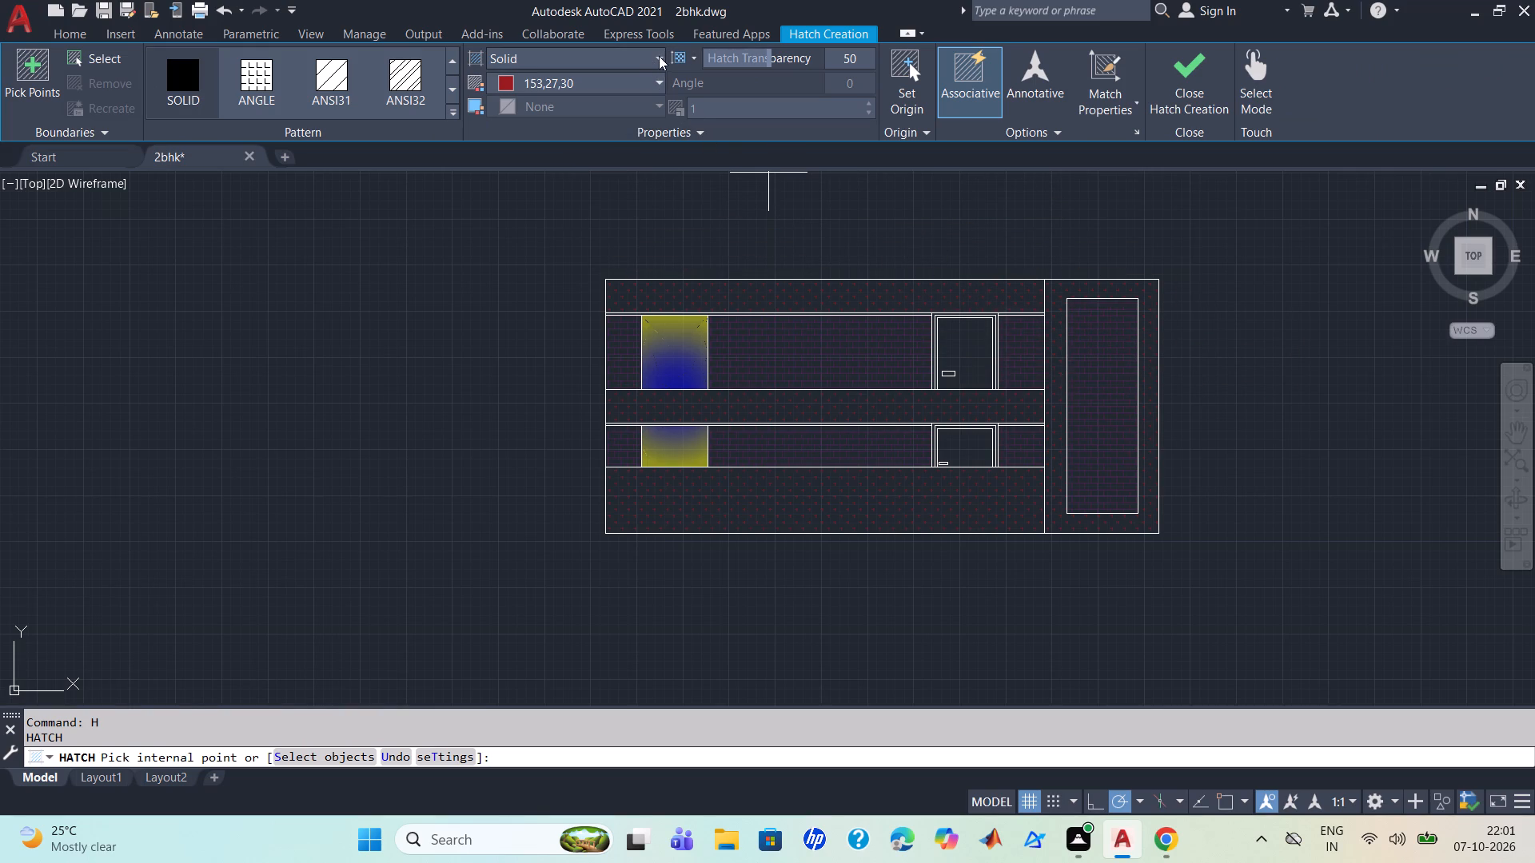
{"action": "left_click", "coordinate": [660, 80]}
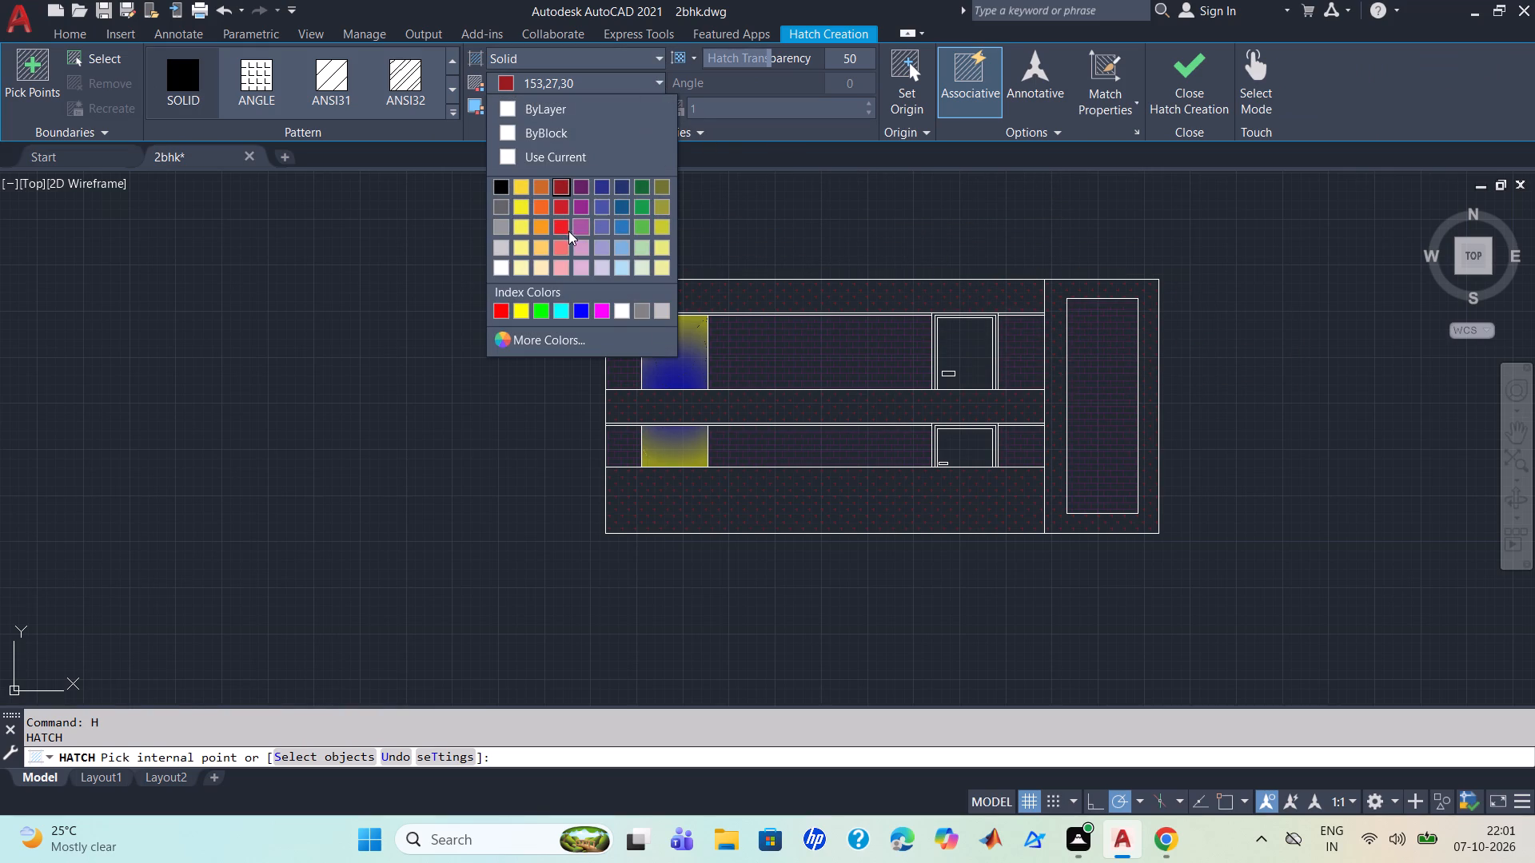
{"action": "left_click", "coordinate": [564, 337]}
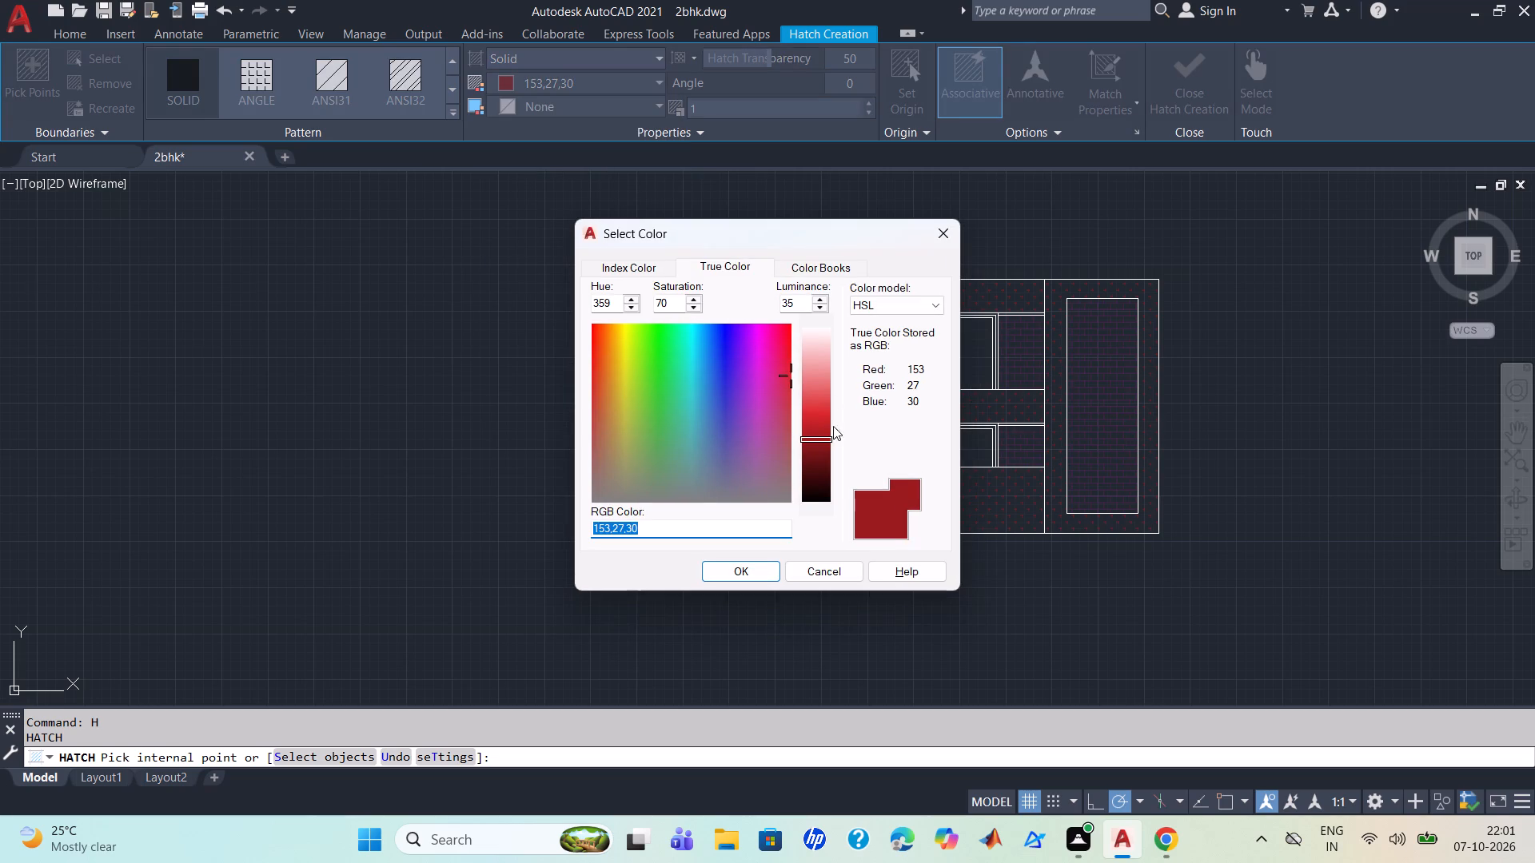
{"action": "left_click", "coordinate": [652, 457]}
{"action": "left_click", "coordinate": [702, 461]}
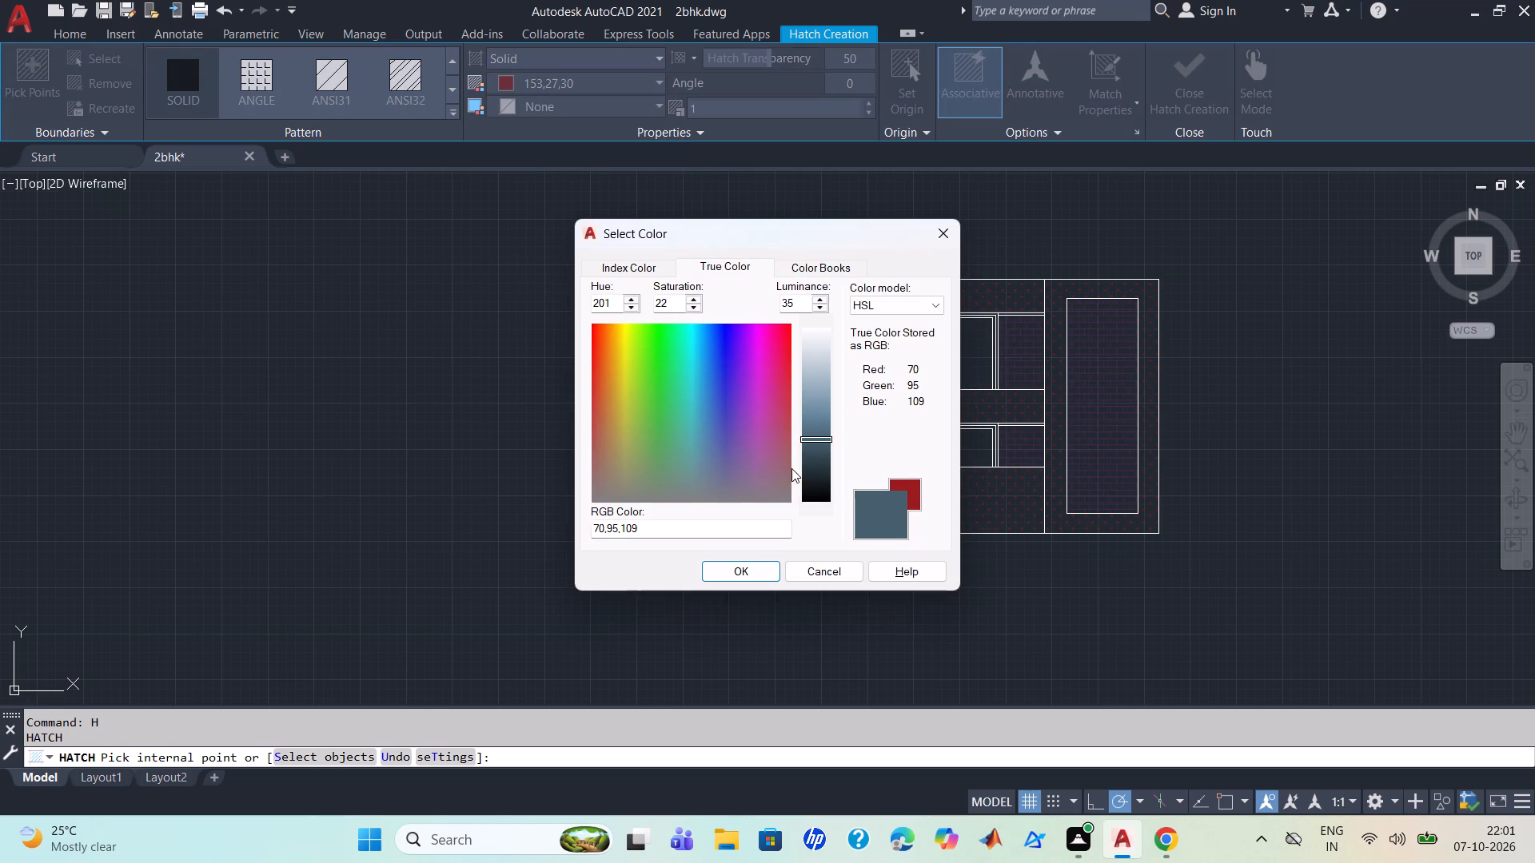
{"action": "left_click", "coordinate": [748, 448]}
{"action": "left_click", "coordinate": [947, 238]}
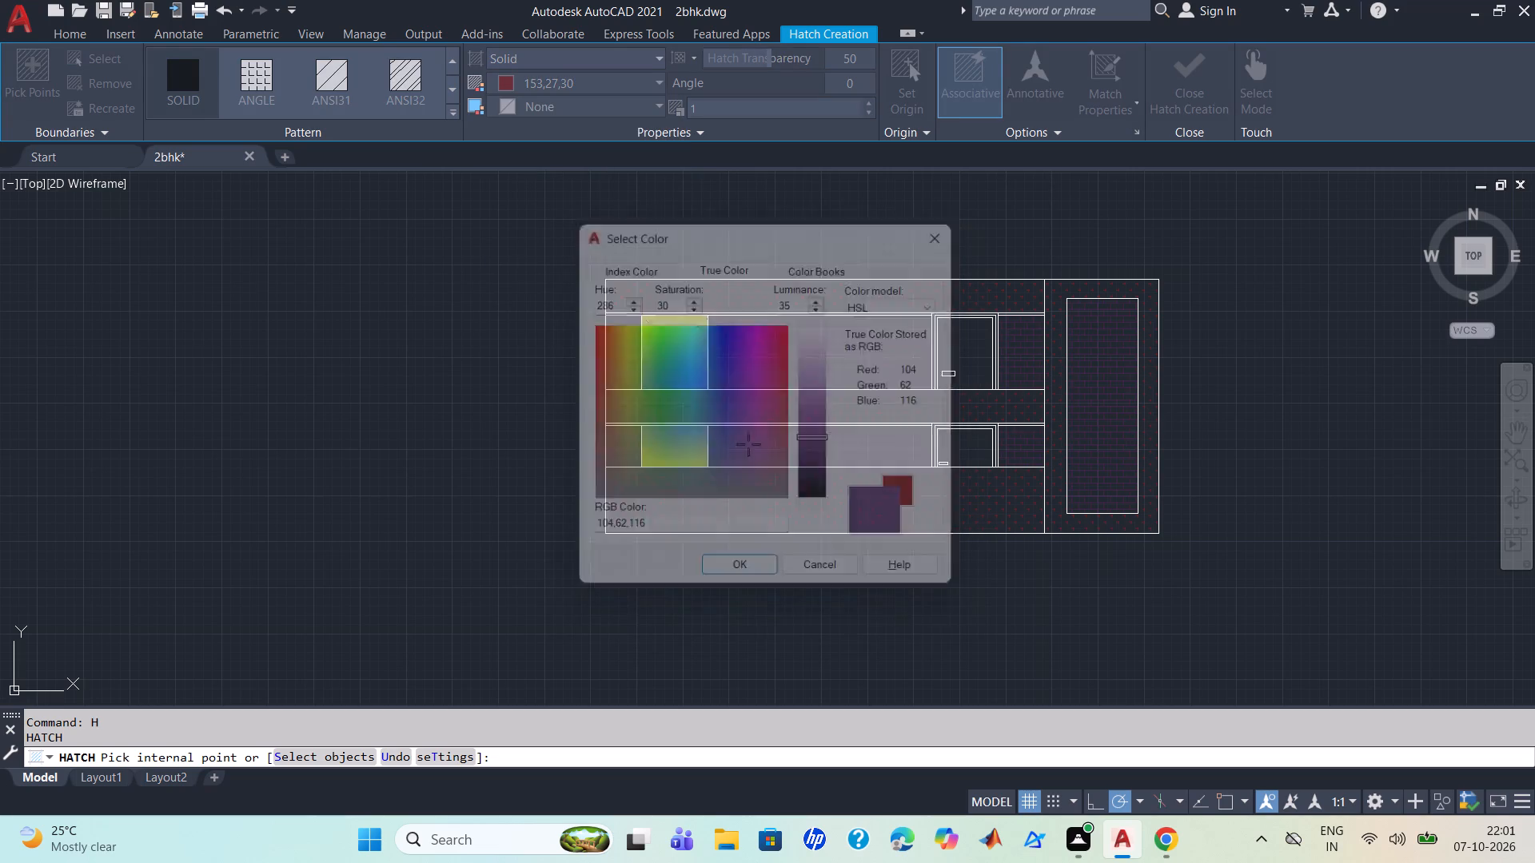
{"action": "left_click", "coordinate": [650, 85]}
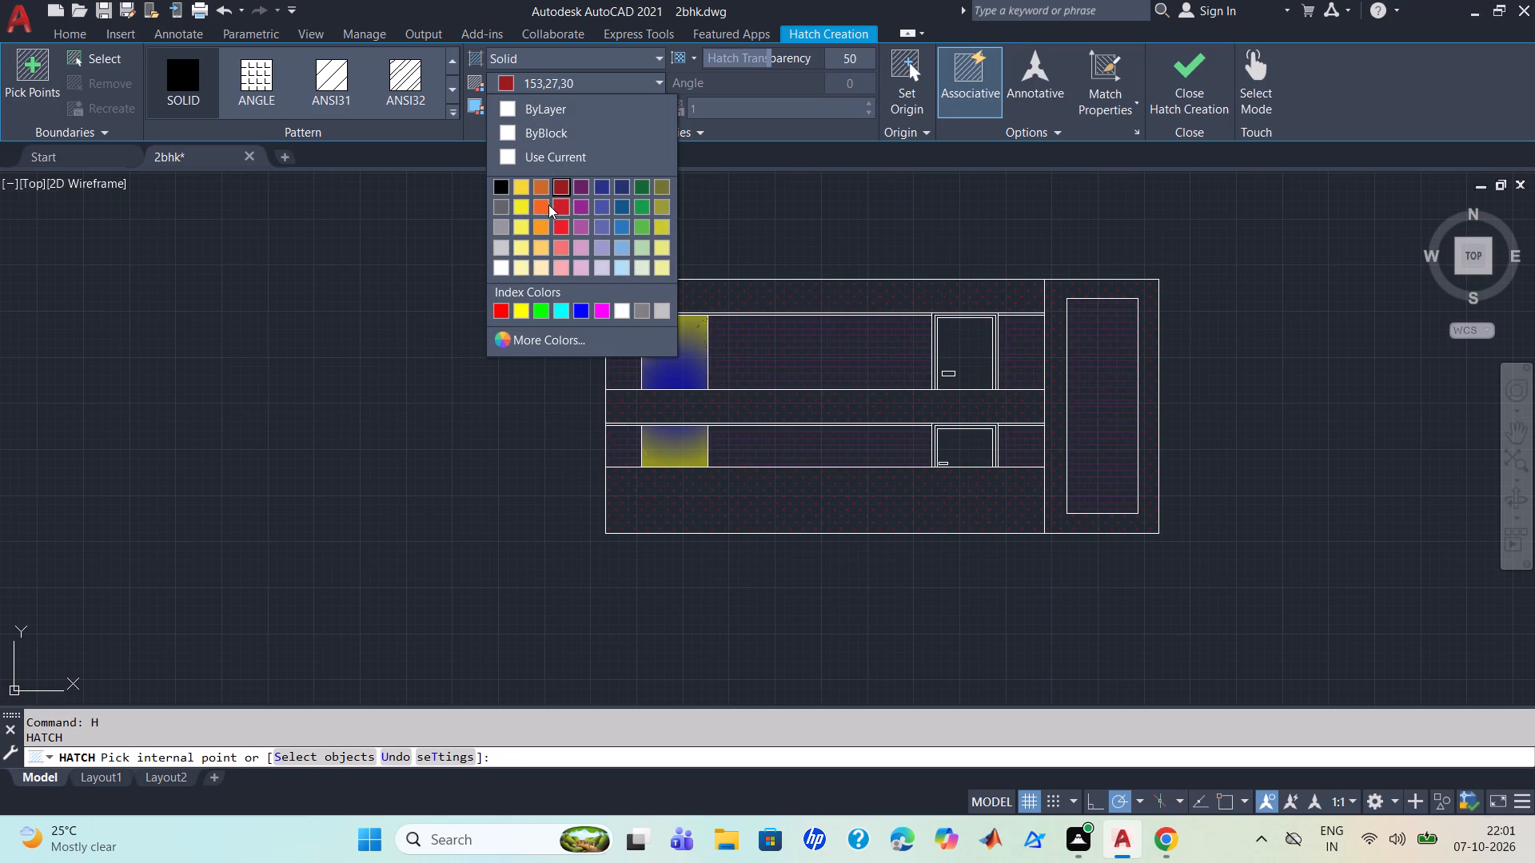
{"action": "left_click", "coordinate": [540, 189]}
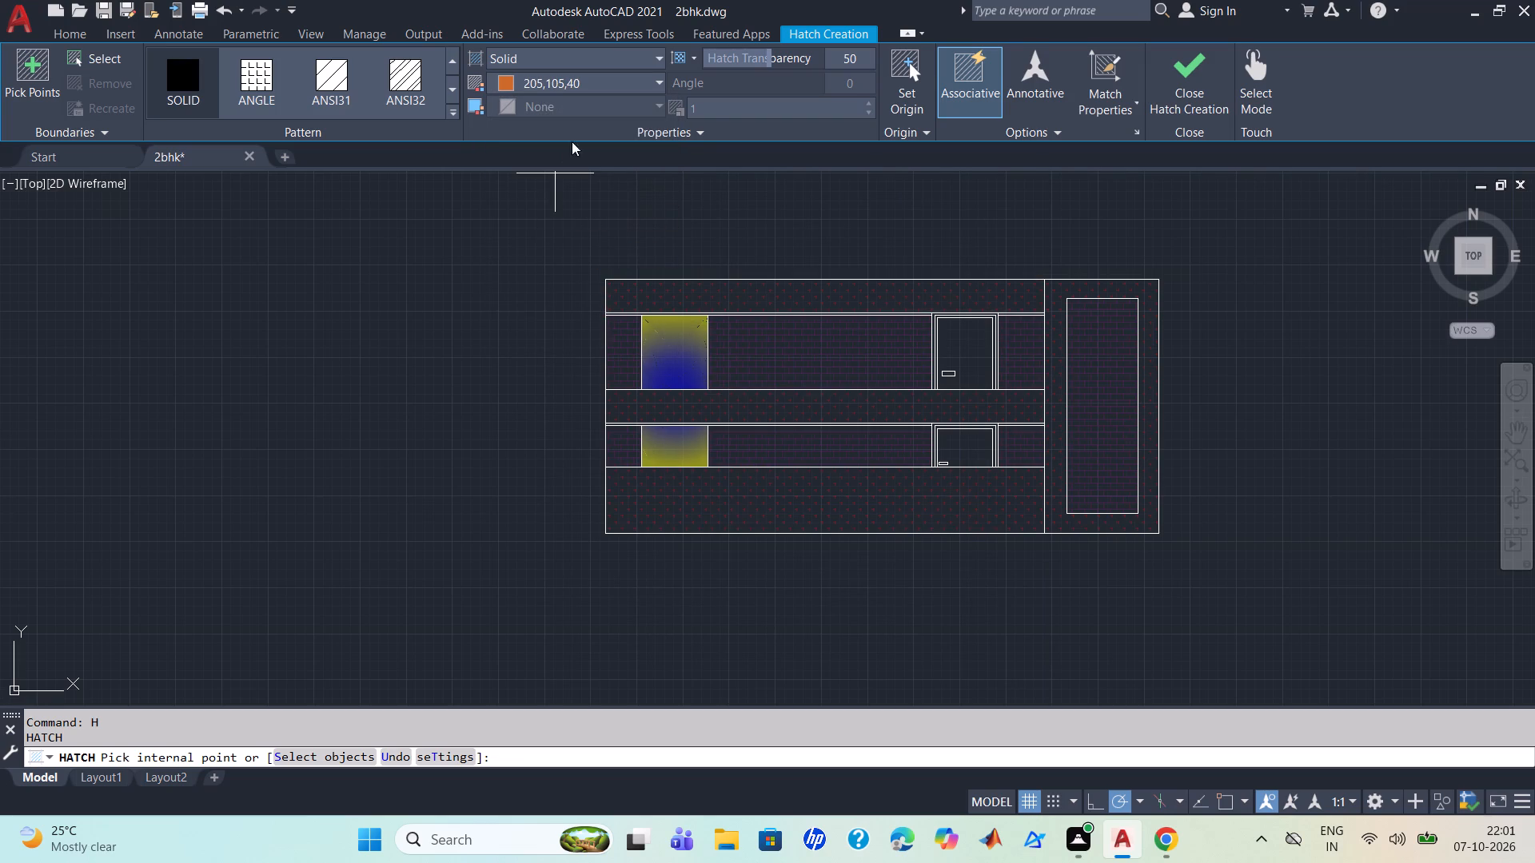
{"action": "left_click", "coordinate": [656, 82]}
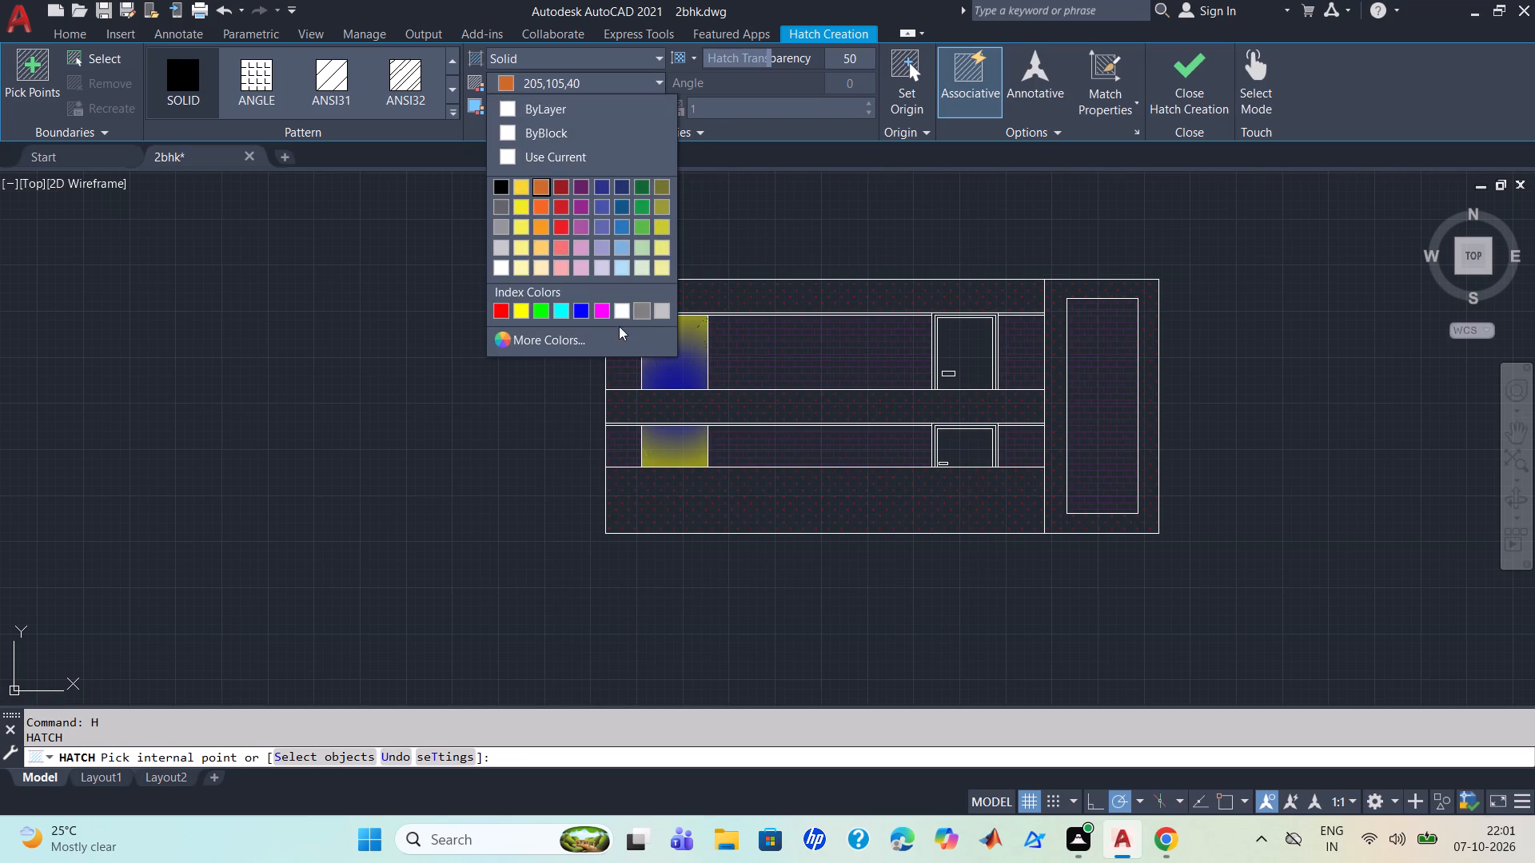
{"action": "left_click", "coordinate": [604, 338]}
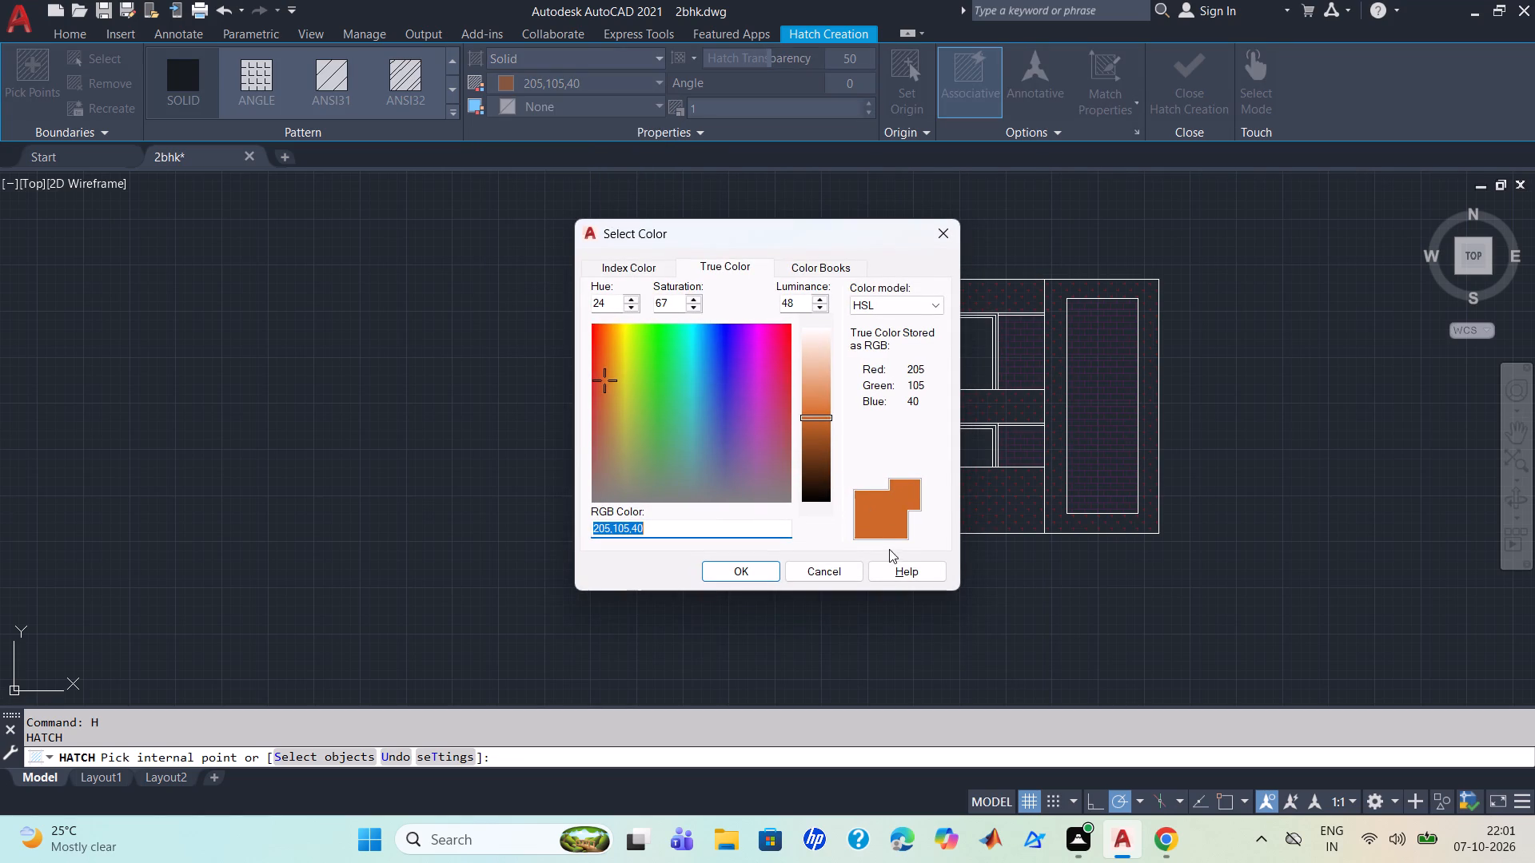
{"action": "left_click_drag", "start_coordinate": [815, 417], "coordinate": [816, 422]}
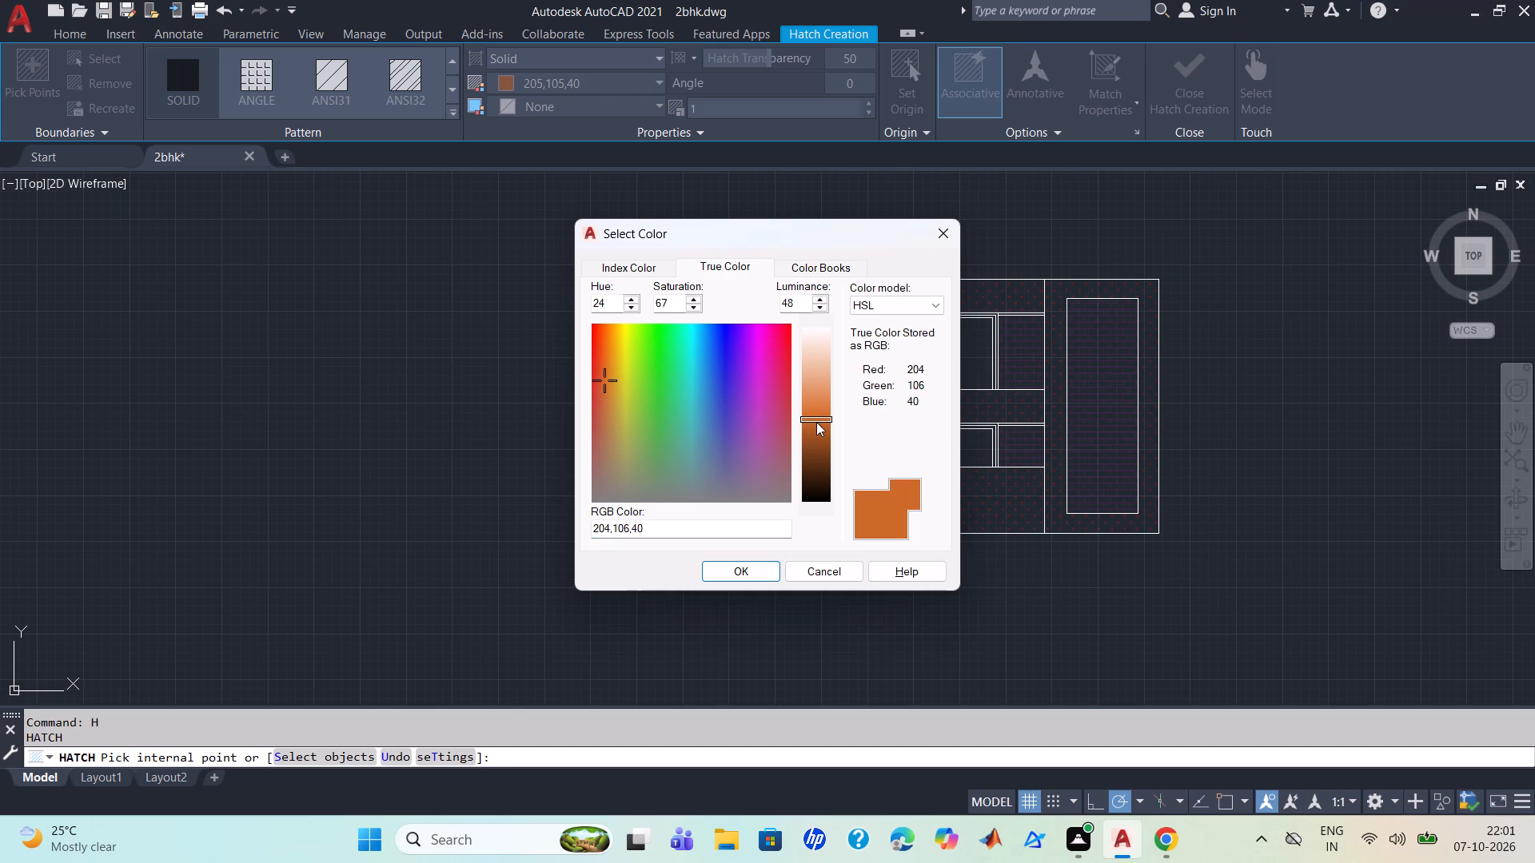
{"action": "left_click_drag", "start_coordinate": [816, 422], "coordinate": [815, 444]}
{"action": "left_click", "coordinate": [815, 444]}
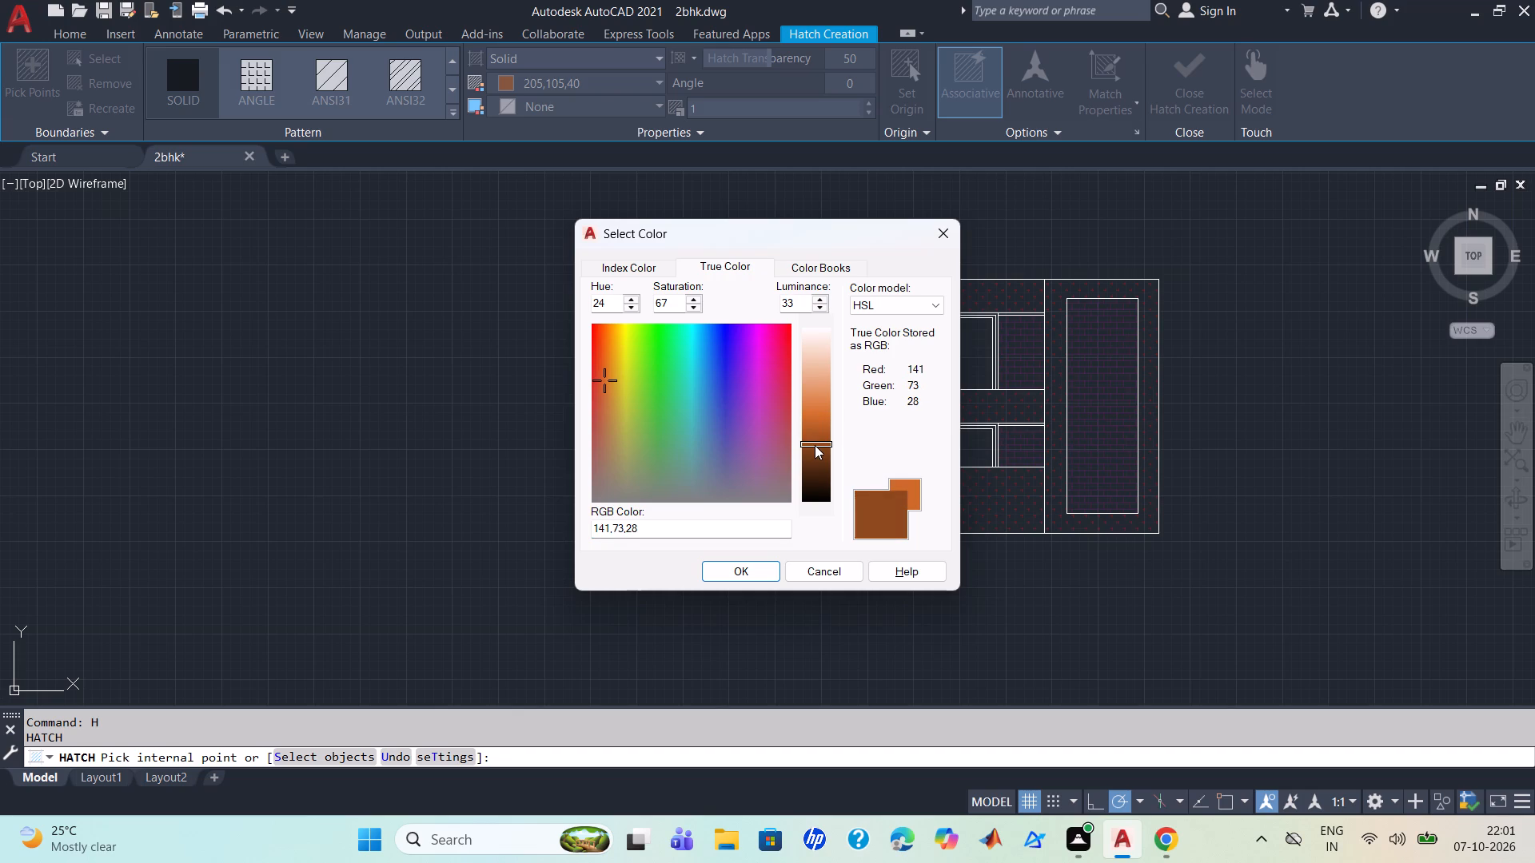
{"action": "left_click", "coordinate": [771, 571]}
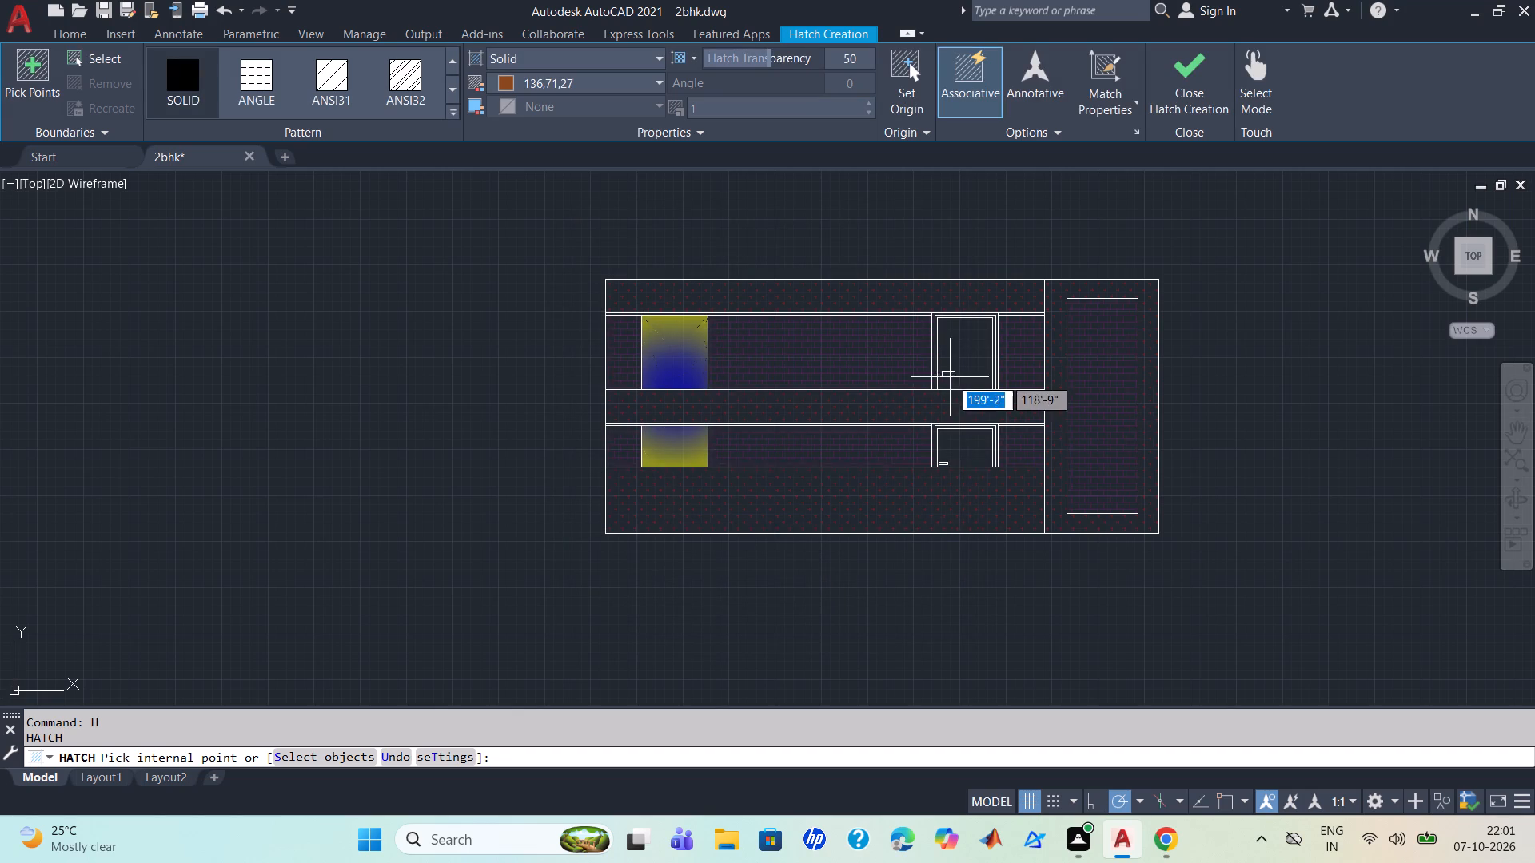
Fill the door panels and both surrounding frame strips on the upper and lower storeys with the brown solid hatch.
{"action": "left_click", "coordinate": [962, 353]}
{"action": "left_click", "coordinate": [965, 442]}
{"action": "scroll", "coordinate": [965, 442], "scroll_direction": "up", "scroll_amount": 4}
{"action": "left_click", "coordinate": [777, 501]}
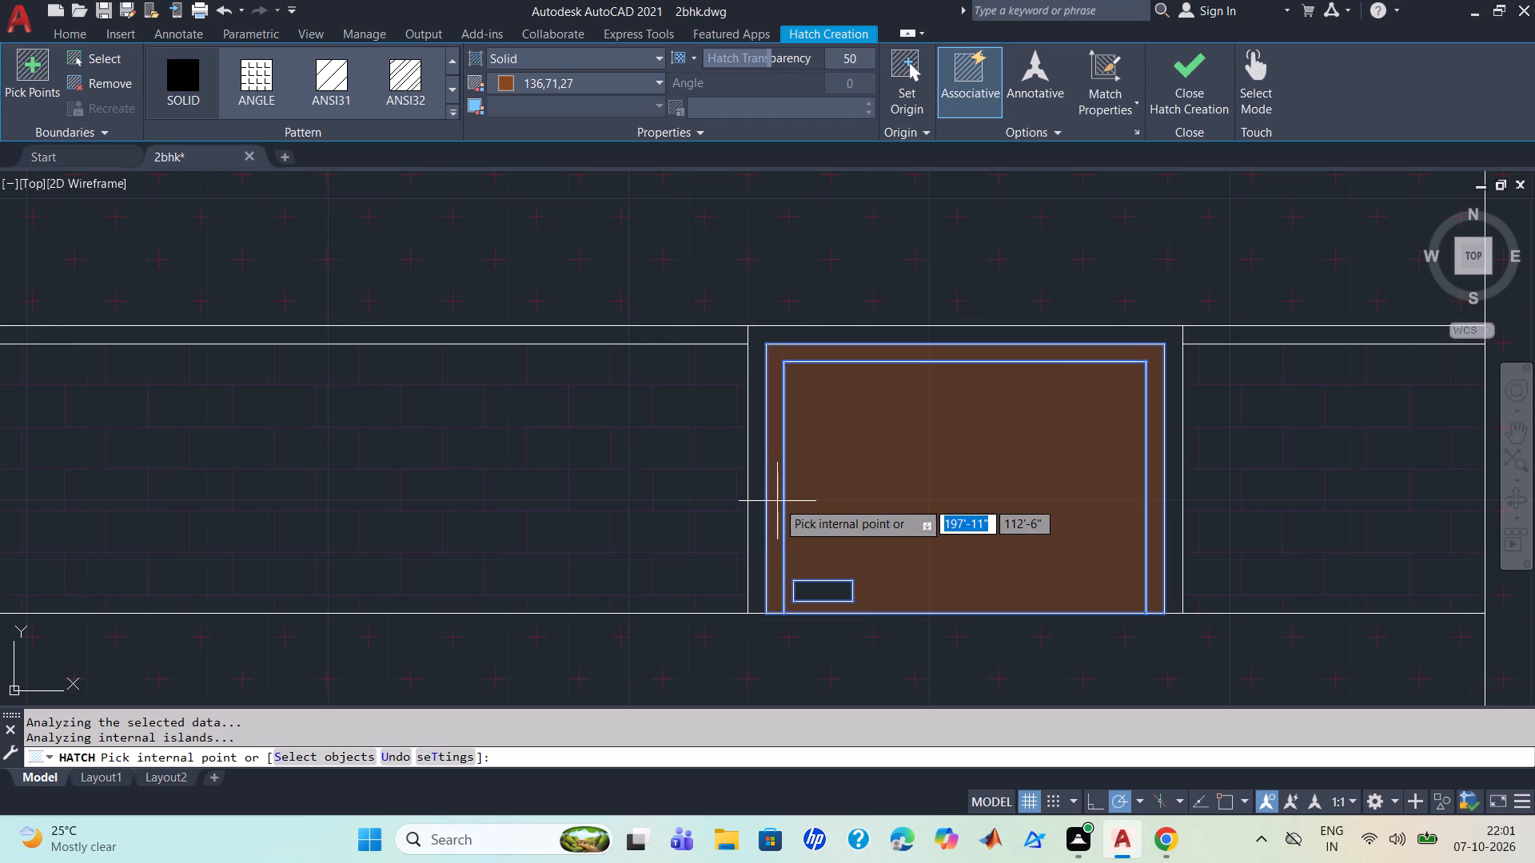
{"action": "left_click", "coordinate": [764, 506]}
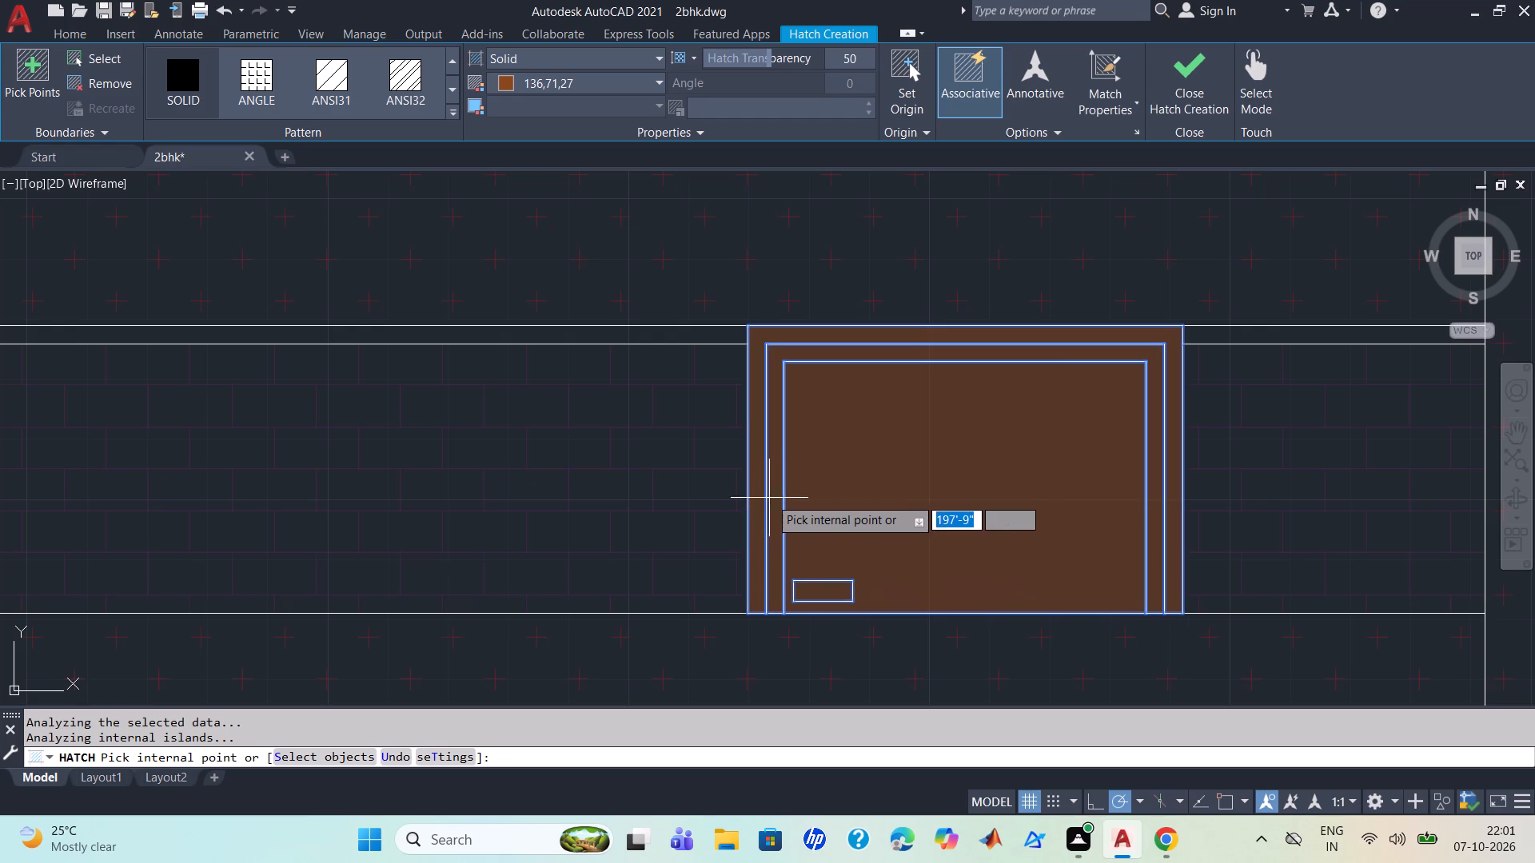
{"action": "scroll", "coordinate": [825, 462], "scroll_direction": "down", "scroll_amount": 3}
{"action": "middle_click_drag", "start_coordinate": [866, 367], "coordinate": [821, 443]}
{"action": "scroll", "coordinate": [817, 447], "scroll_direction": "up", "scroll_amount": 3}
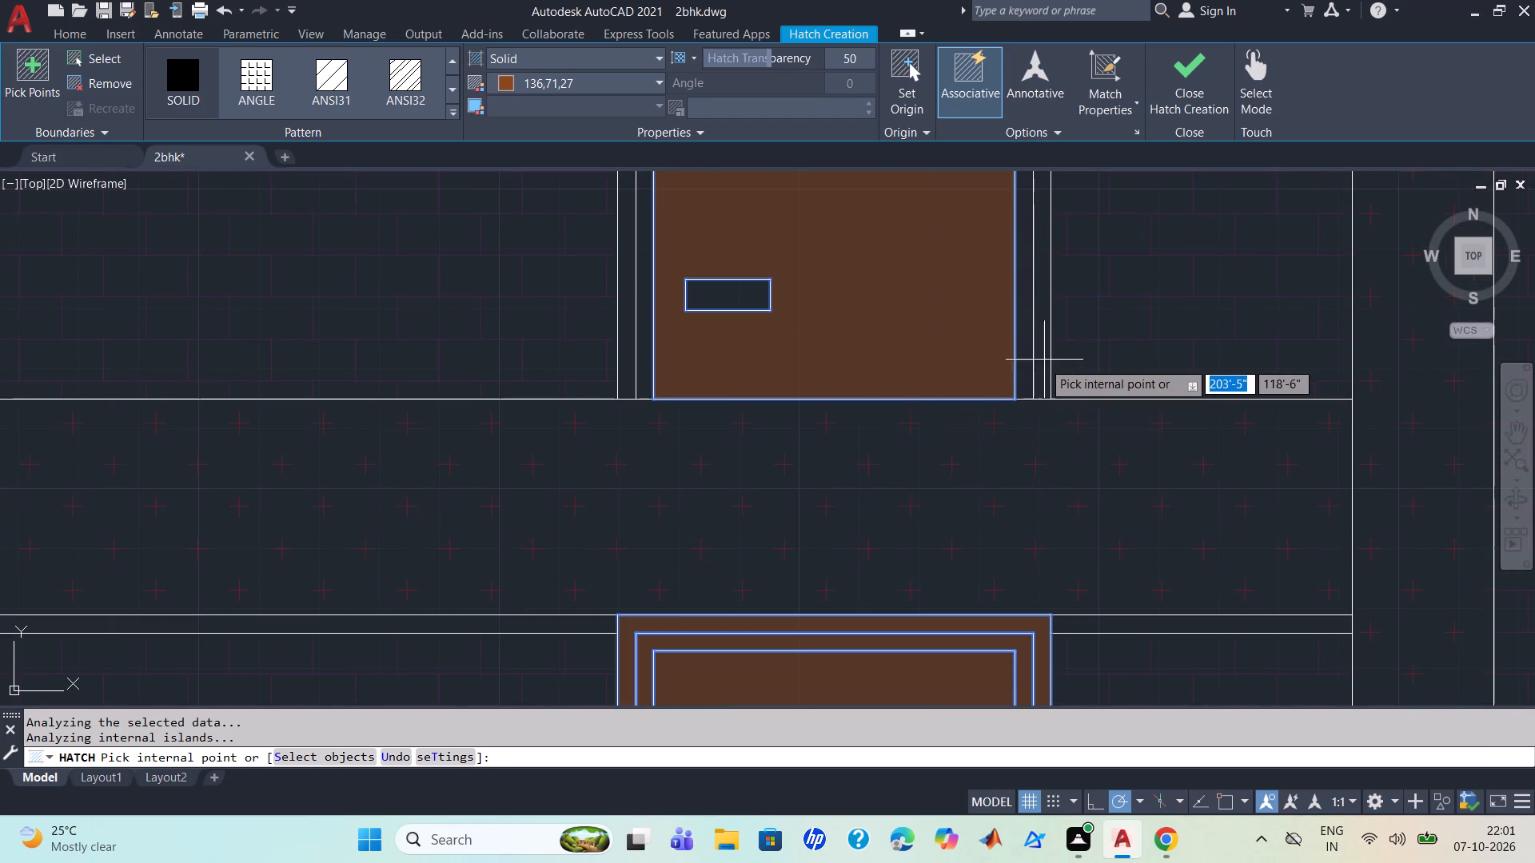
{"action": "left_click", "coordinate": [1041, 366]}
{"action": "left_click", "coordinate": [1027, 368]}
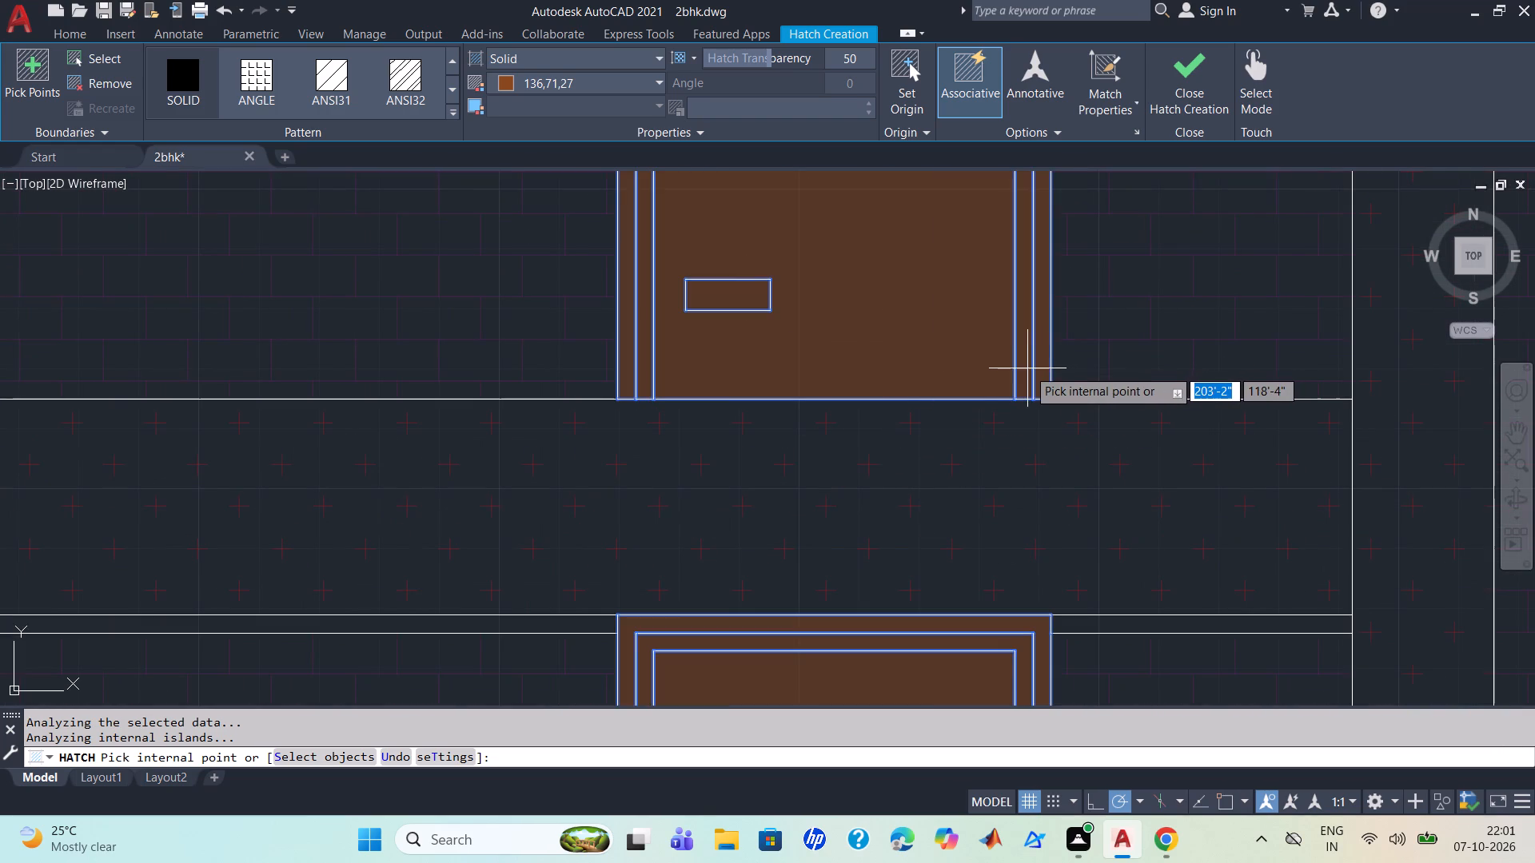
{"action": "scroll", "coordinate": [872, 393], "scroll_direction": "down", "scroll_amount": 2}
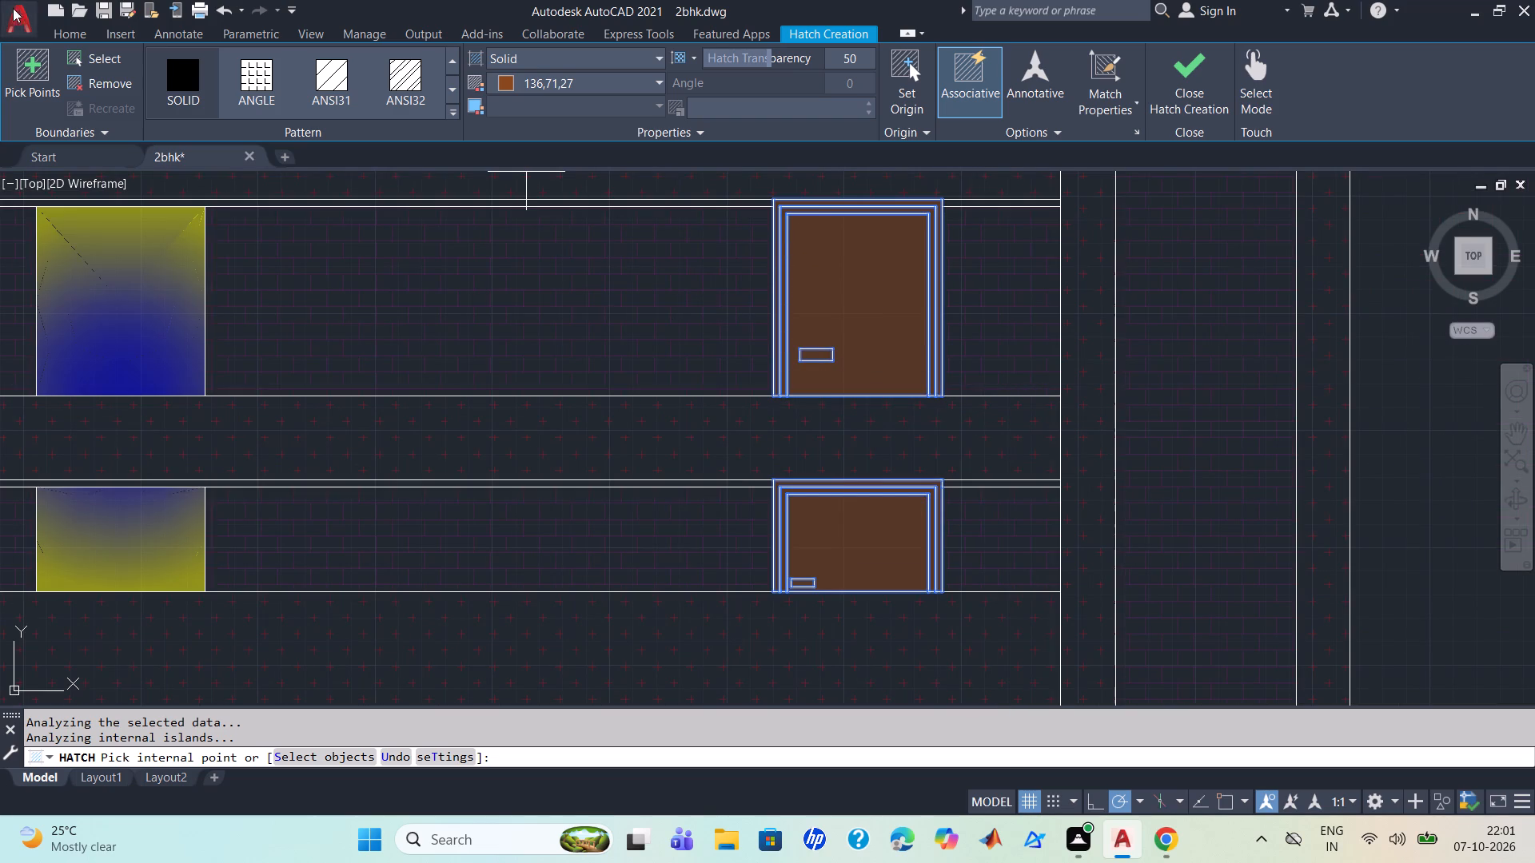
Add the upper door's handle rectangle to the brown solid hatch and finish the hatch.
{"action": "left_click", "coordinate": [175, 80]}
{"action": "scroll", "coordinate": [998, 396], "scroll_direction": "up", "scroll_amount": 2}
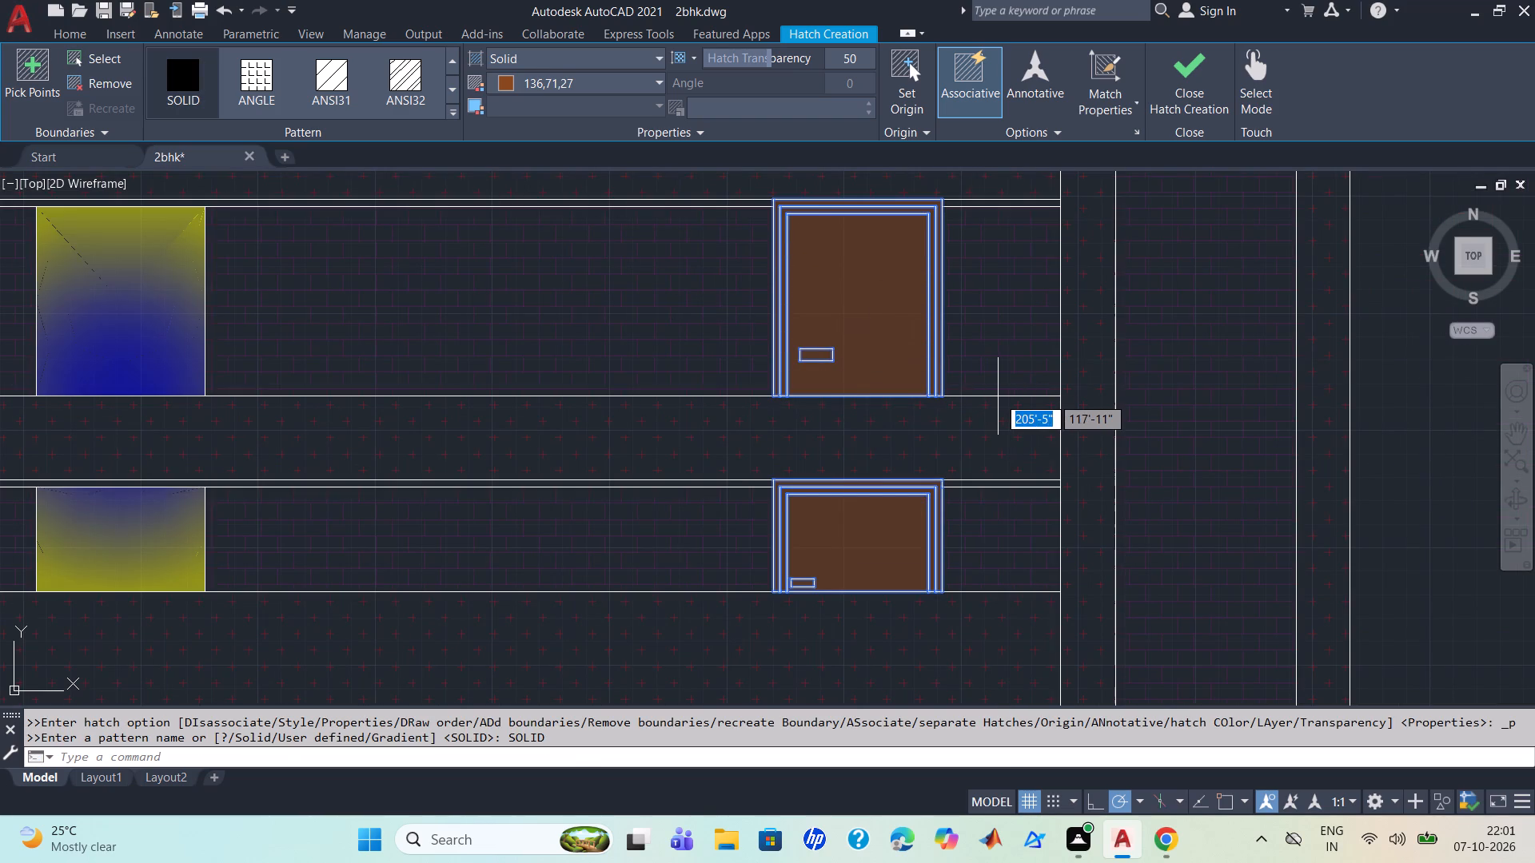
{"action": "scroll", "coordinate": [934, 372], "scroll_direction": "up", "scroll_amount": 2}
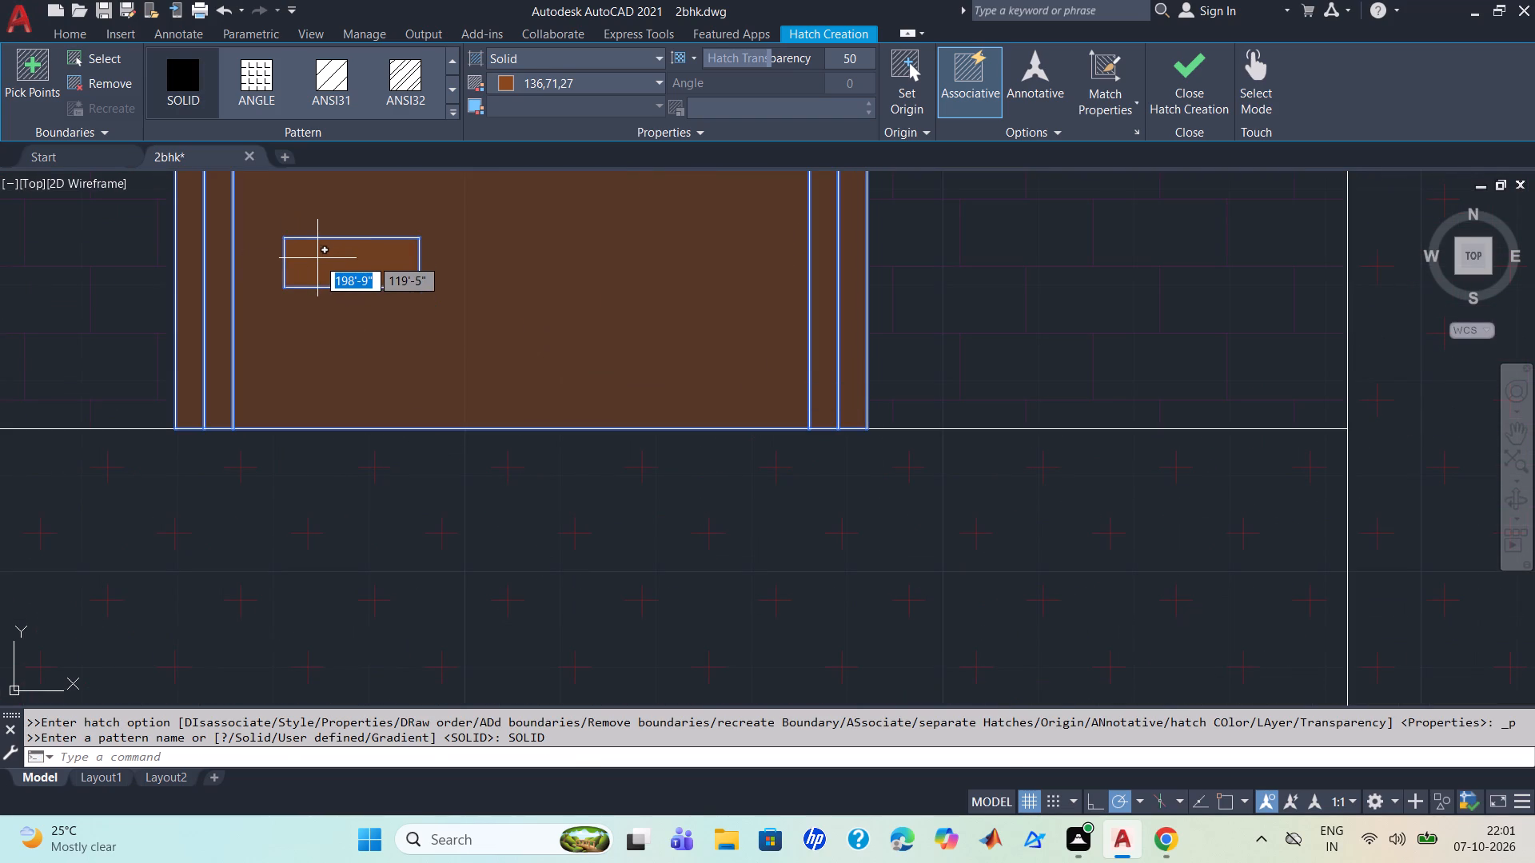
{"action": "left_click", "coordinate": [317, 259]}
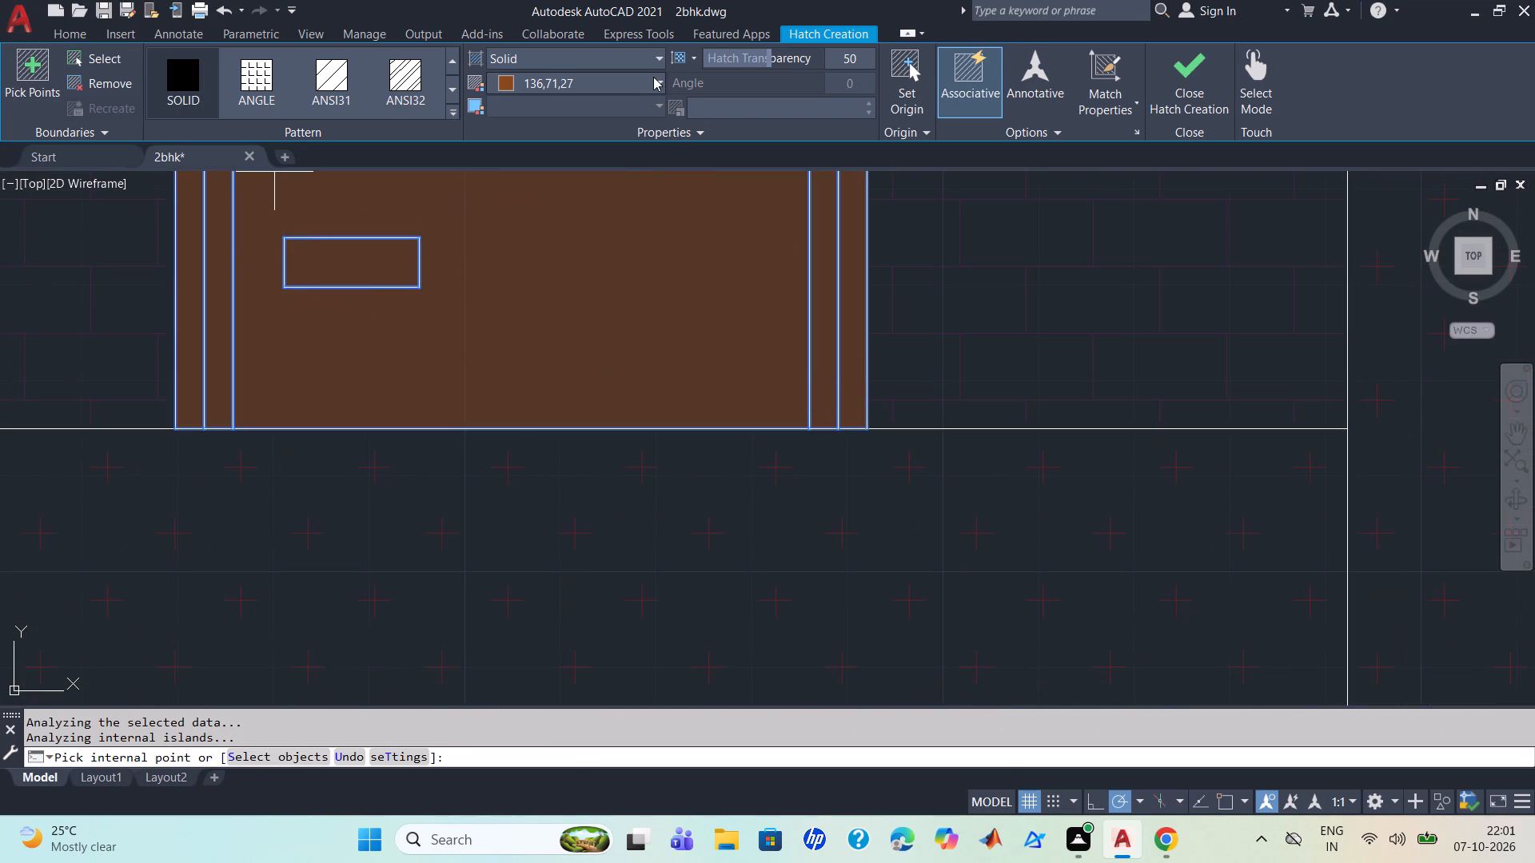
{"action": "left_click", "coordinate": [653, 77]}
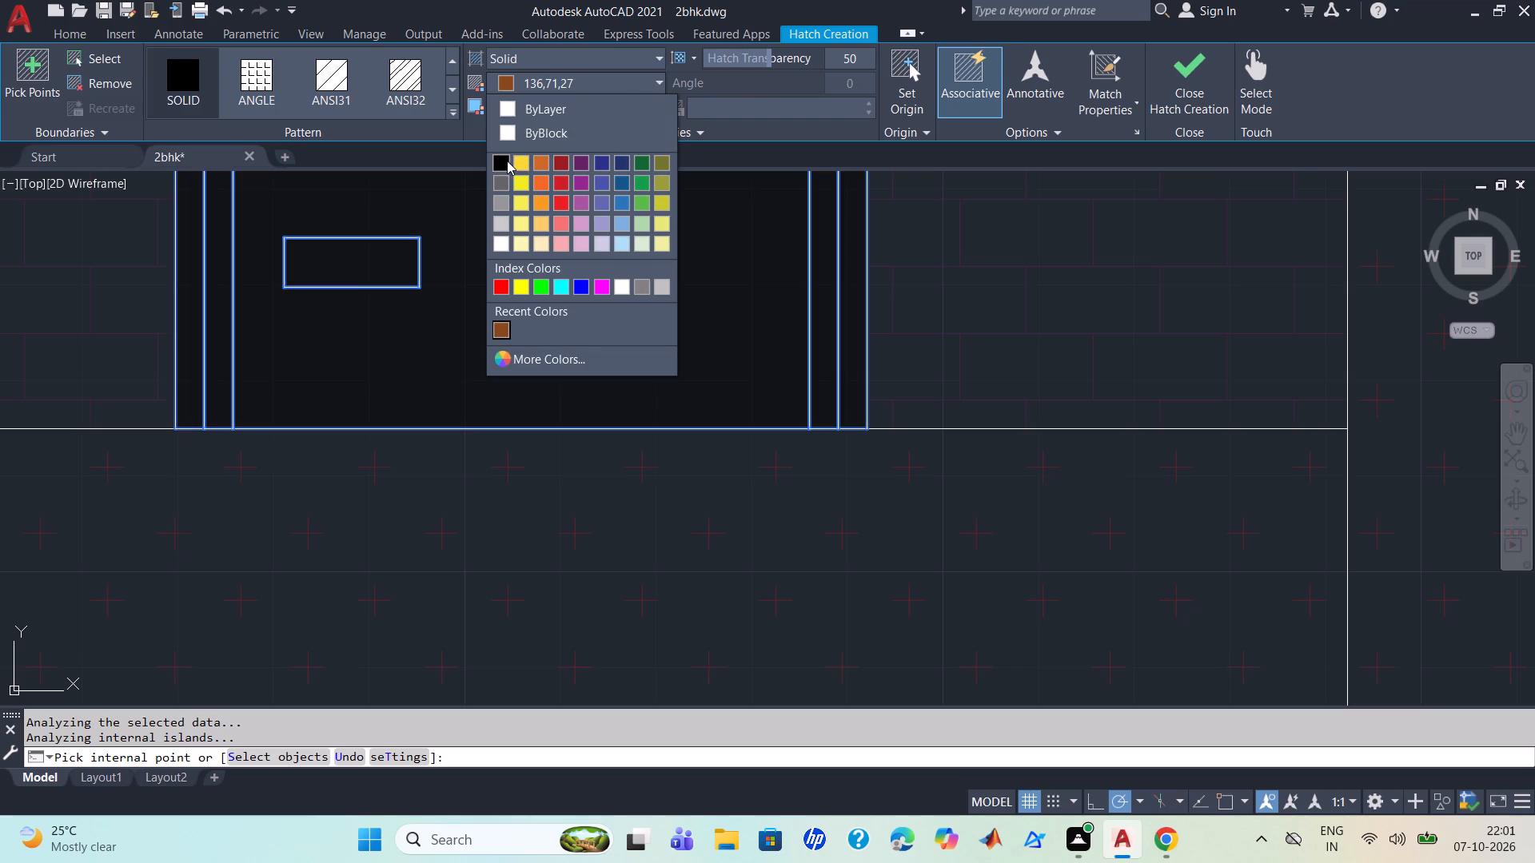
{"action": "left_click", "coordinate": [1185, 82]}
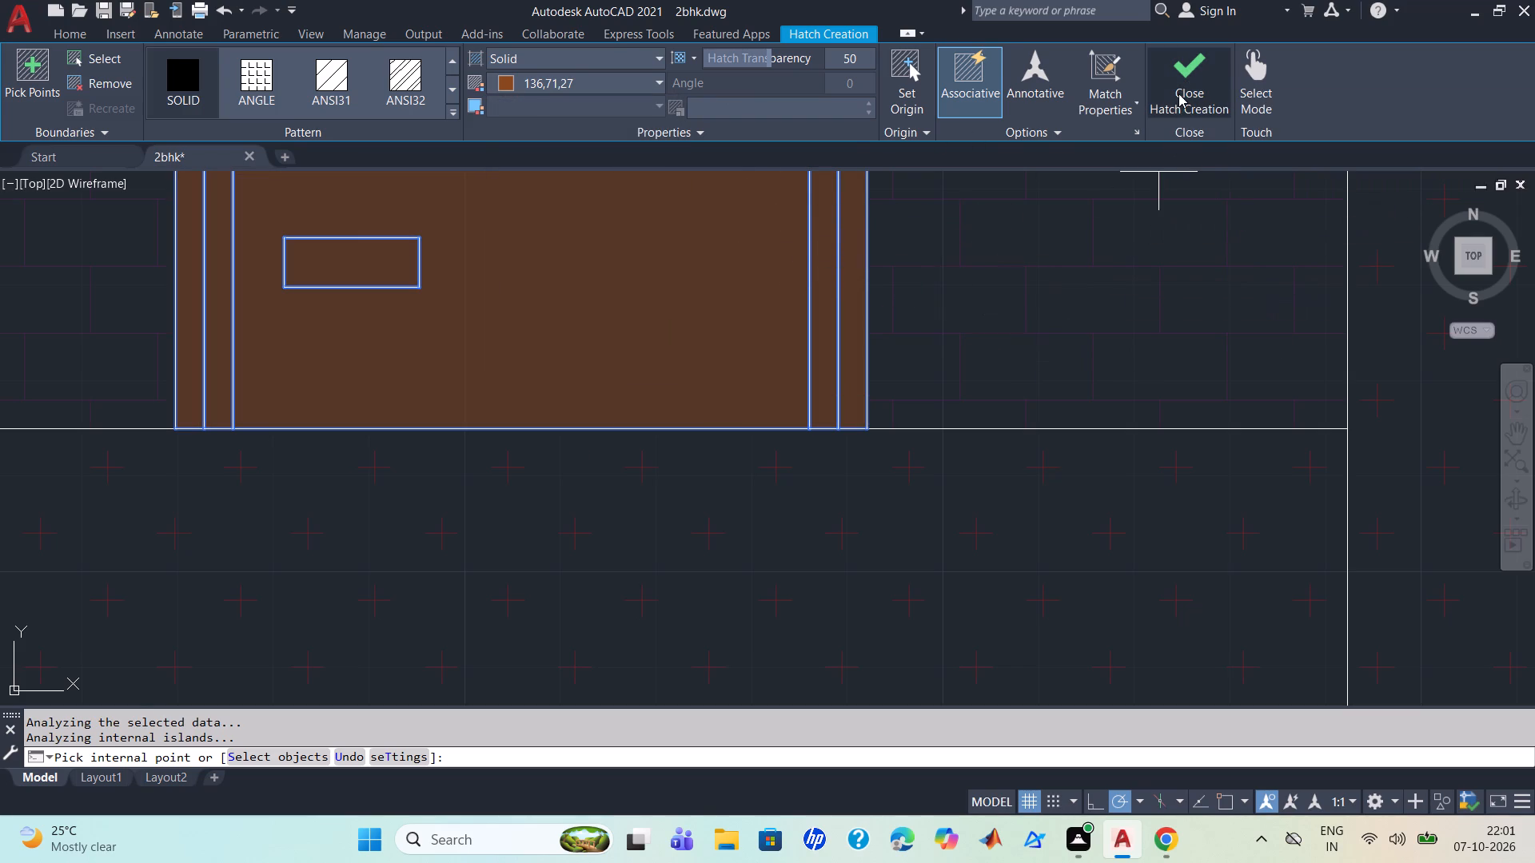
{"action": "left_click", "coordinate": [1178, 93]}
Fill the handle rectangles of both doors with a solid hatch in black 0,0,0.
{"action": "key", "text": "h"}
{"action": "key", "text": "Return"}
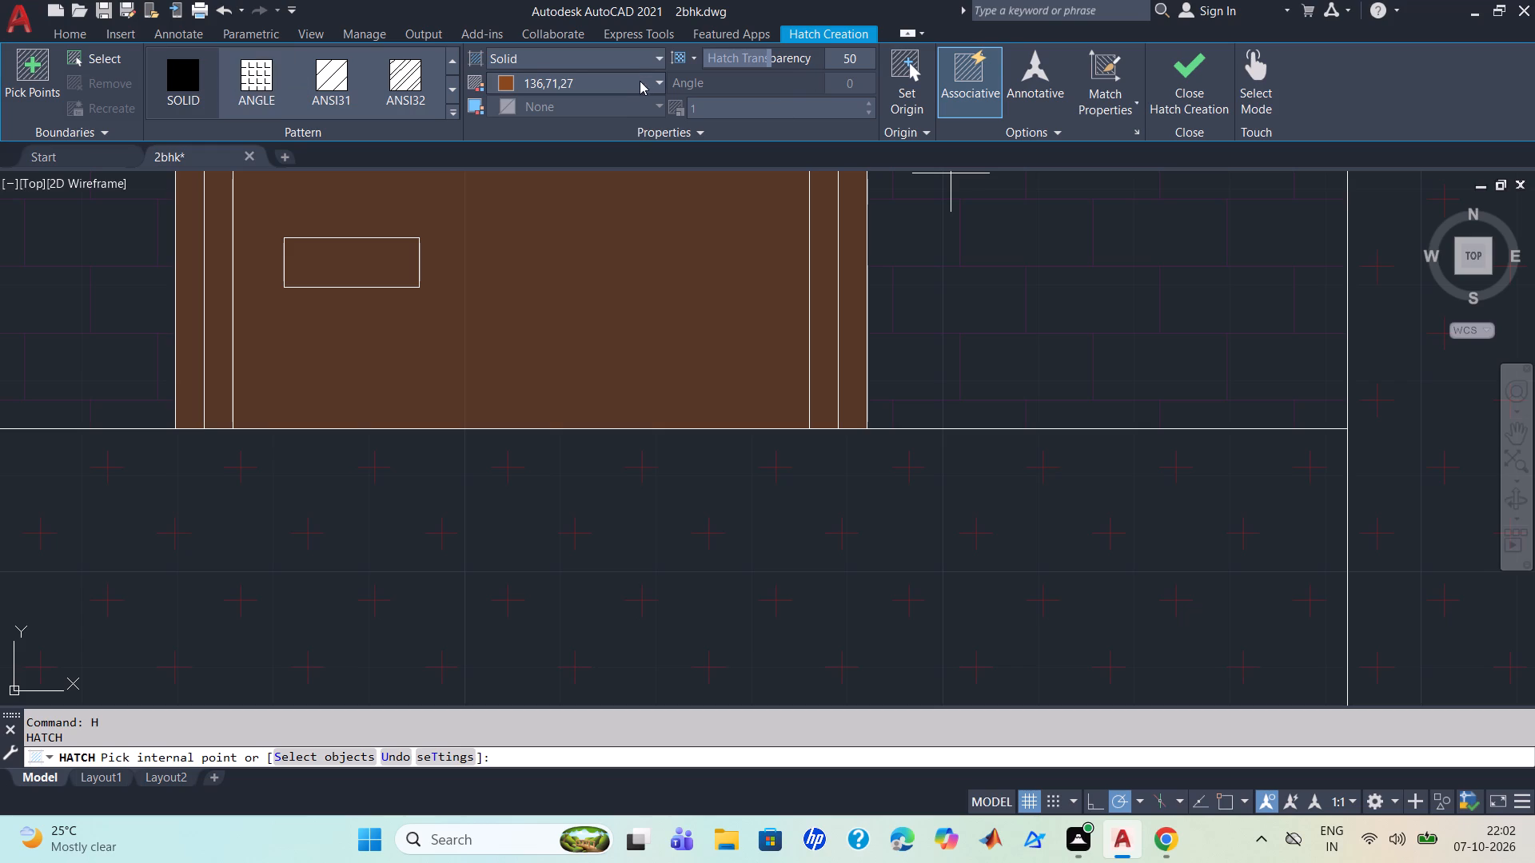
{"action": "left_click", "coordinate": [663, 81]}
{"action": "left_click", "coordinate": [505, 181]}
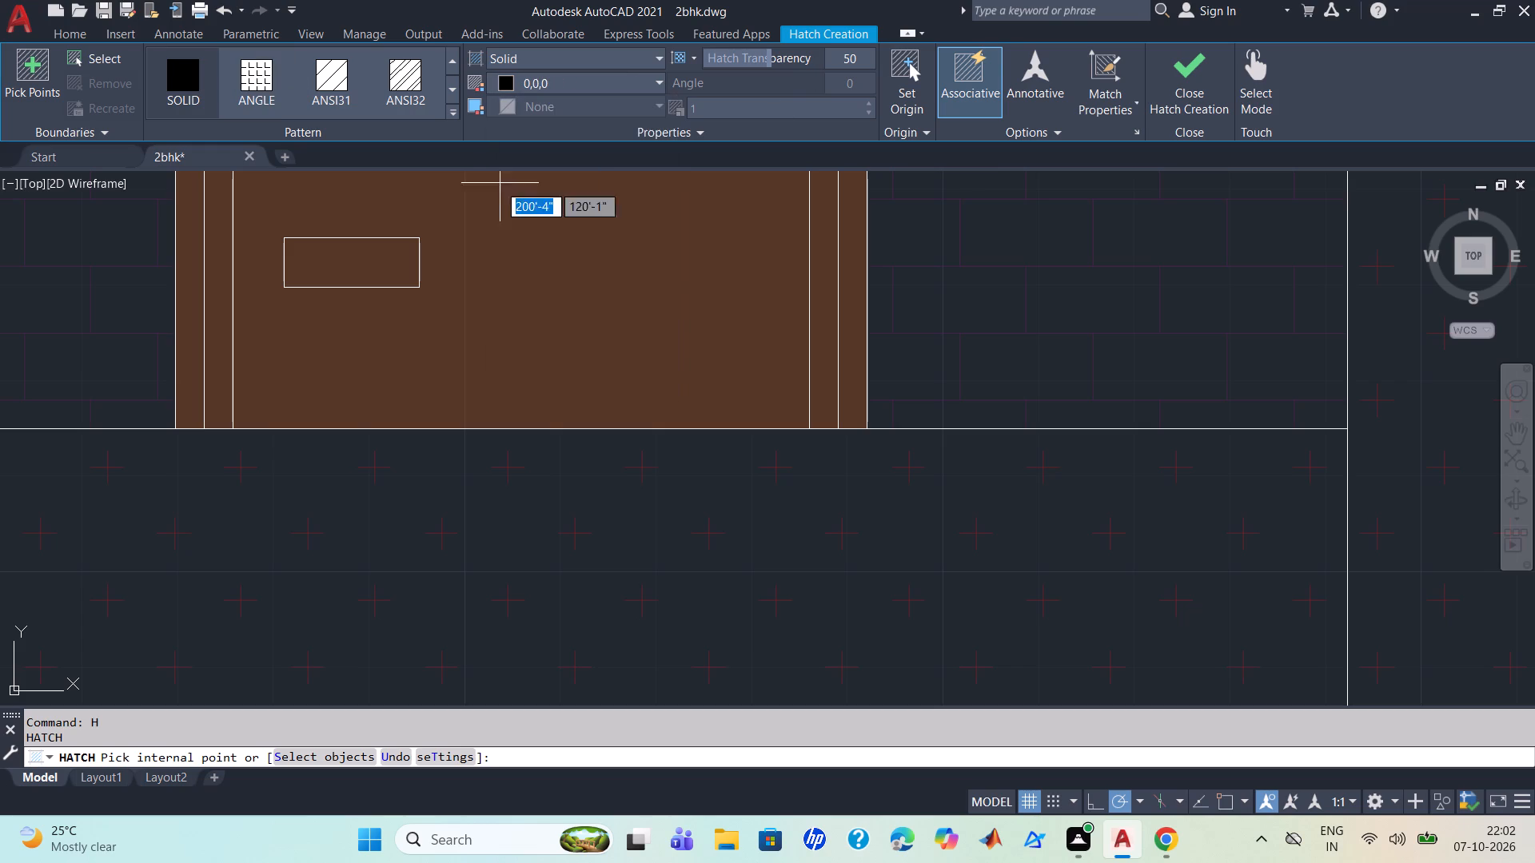
{"action": "left_click", "coordinate": [369, 260]}
{"action": "scroll", "coordinate": [369, 260], "scroll_direction": "down", "scroll_amount": 2}
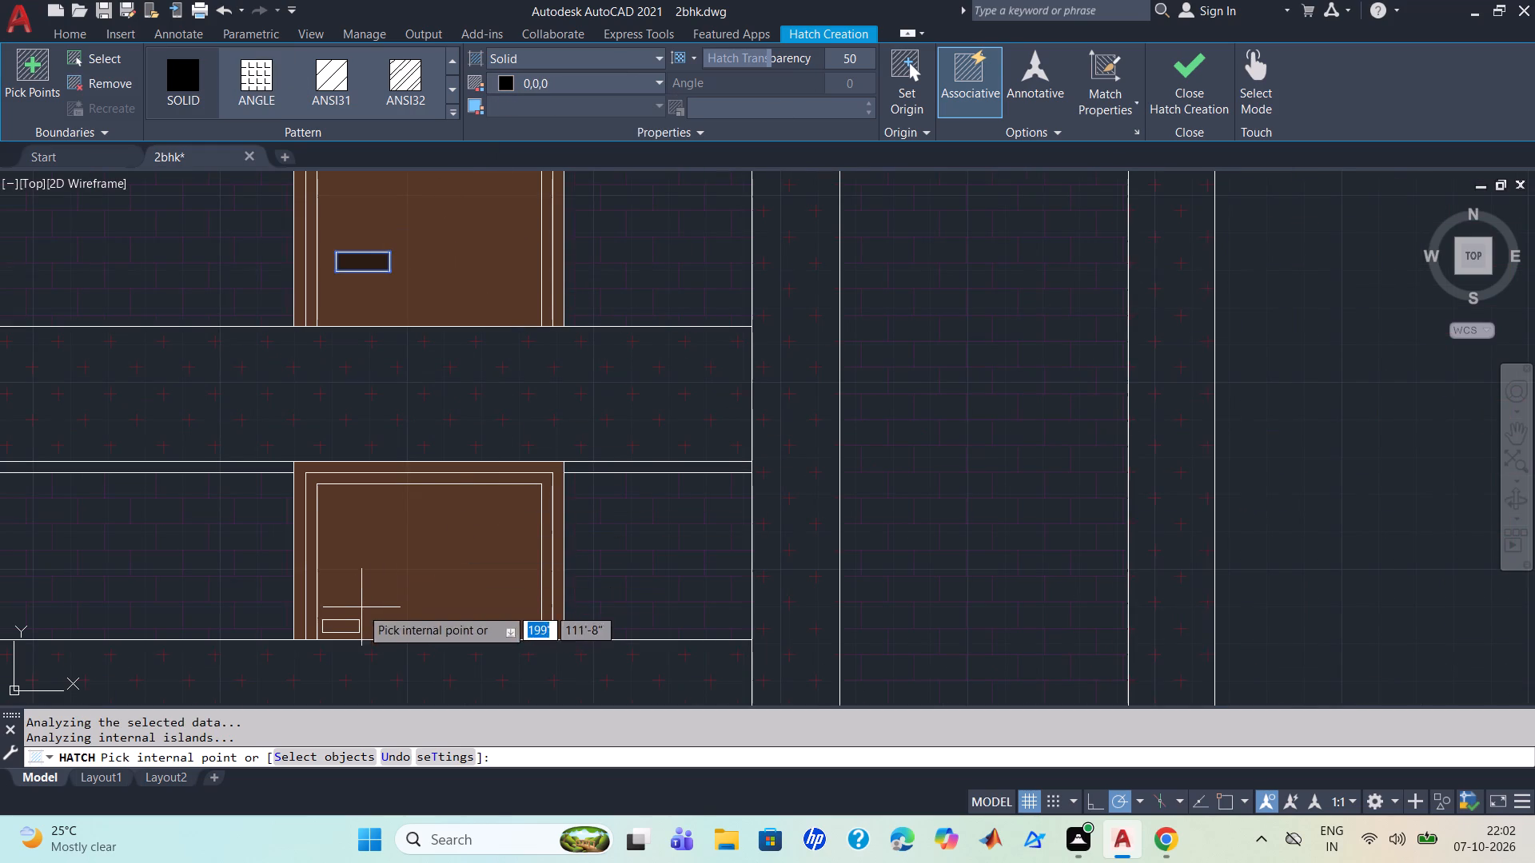
{"action": "left_click", "coordinate": [347, 627]}
{"action": "scroll", "coordinate": [701, 441], "scroll_direction": "down", "scroll_amount": 1}
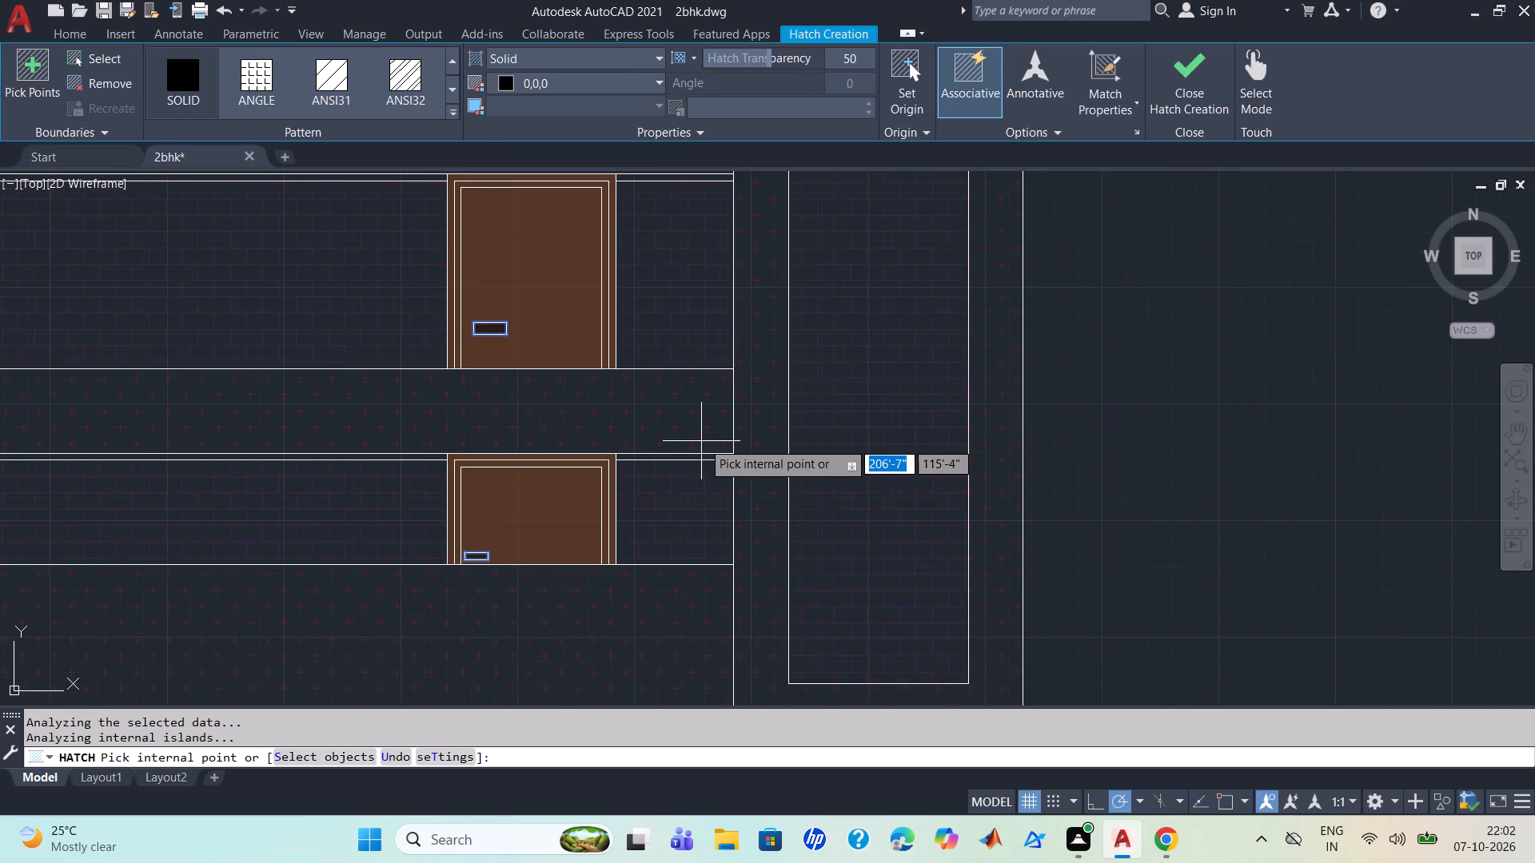
{"action": "scroll", "coordinate": [710, 437], "scroll_direction": "down", "scroll_amount": 2}
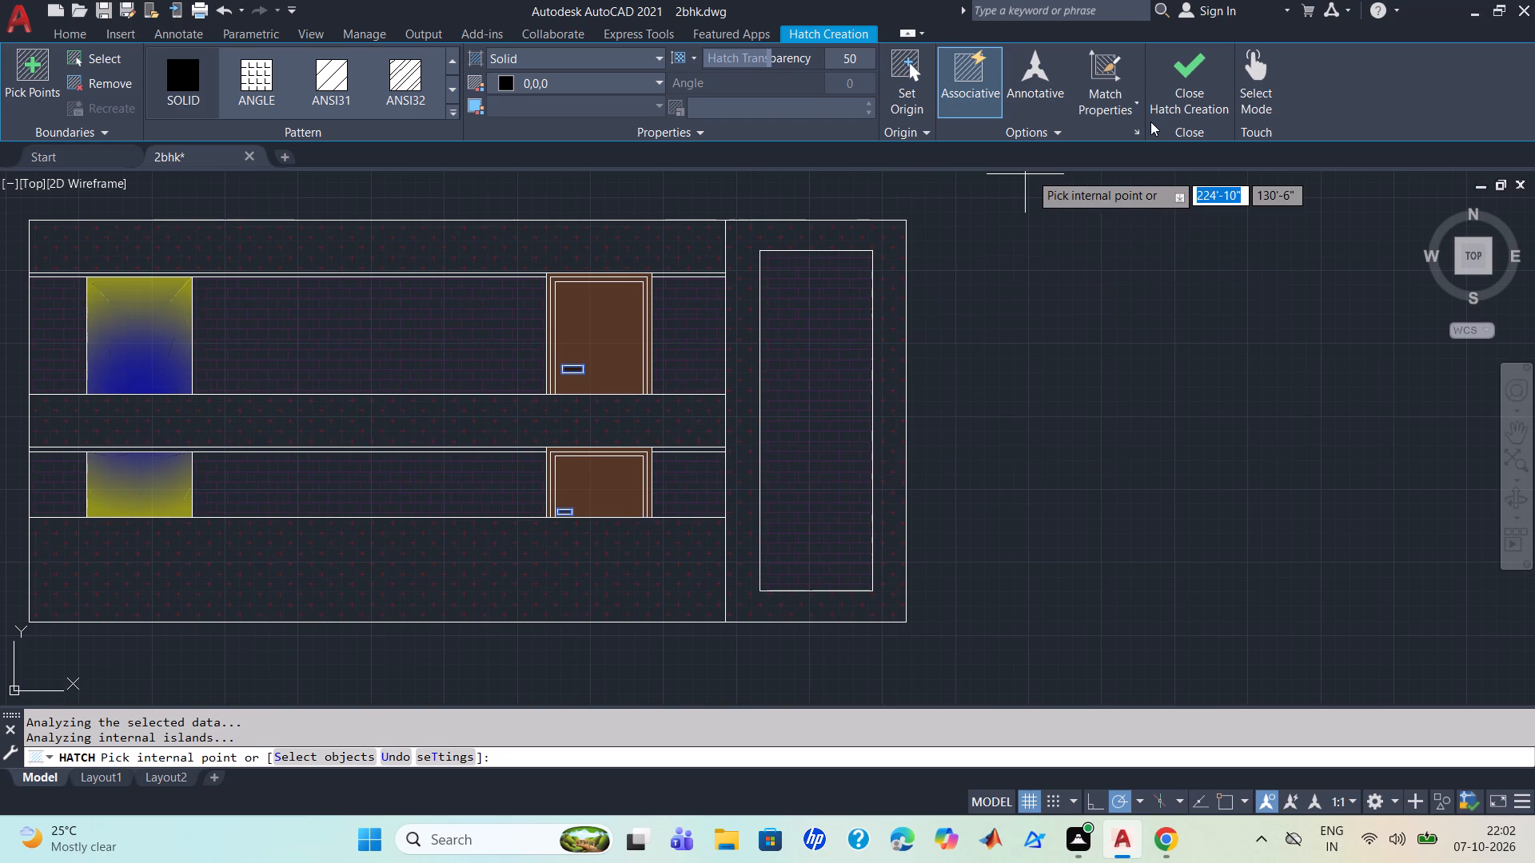
{"action": "left_click", "coordinate": [1167, 100]}
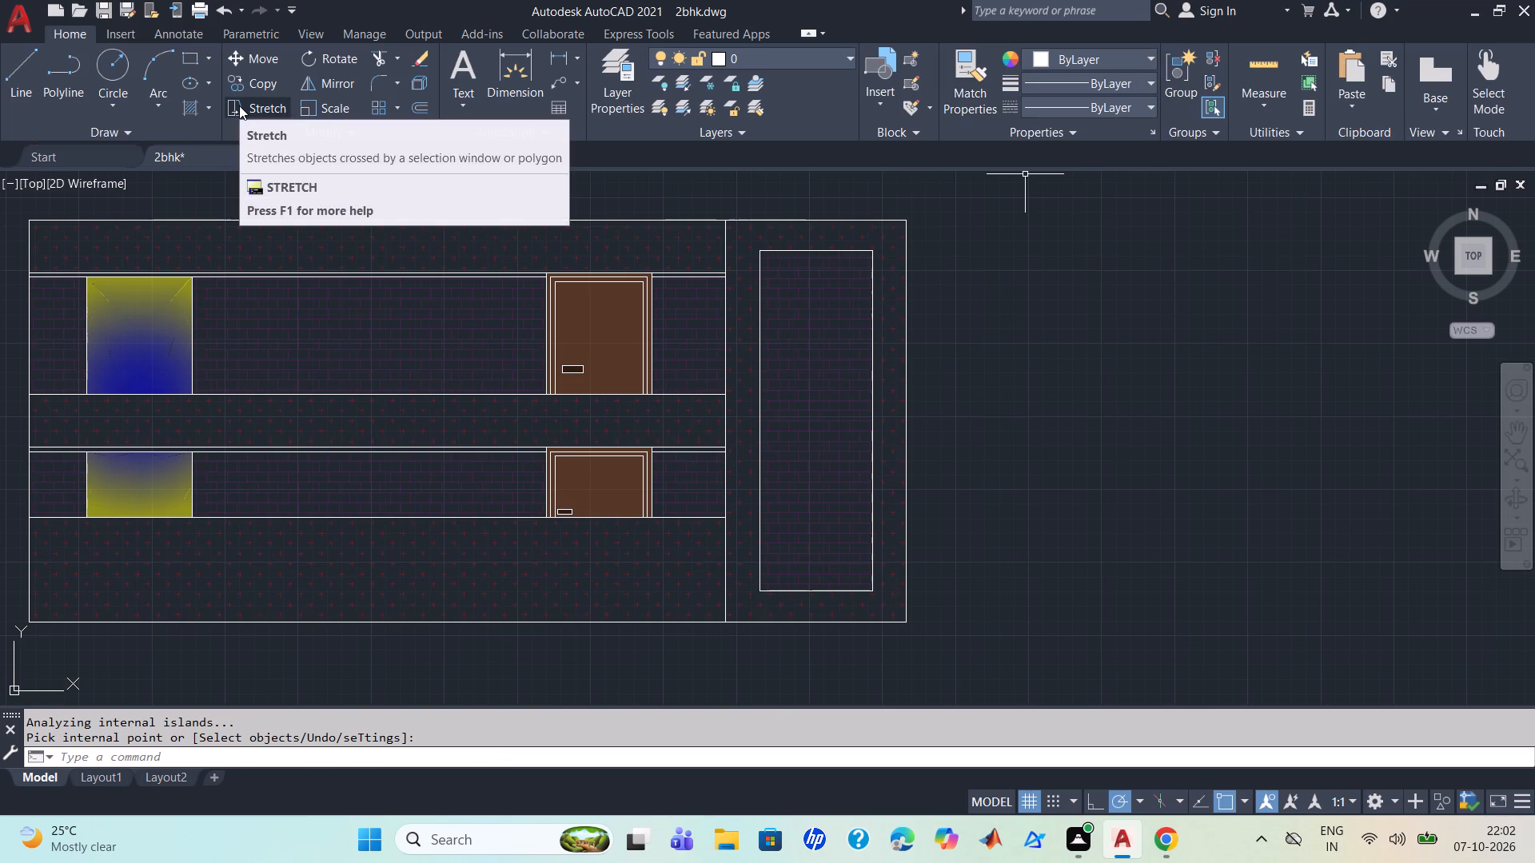
Change the colour of the CROSS band hatch and the BRICK wall hatch to Green.
{"action": "scroll", "coordinate": [237, 105], "scroll_direction": "down", "scroll_amount": 1}
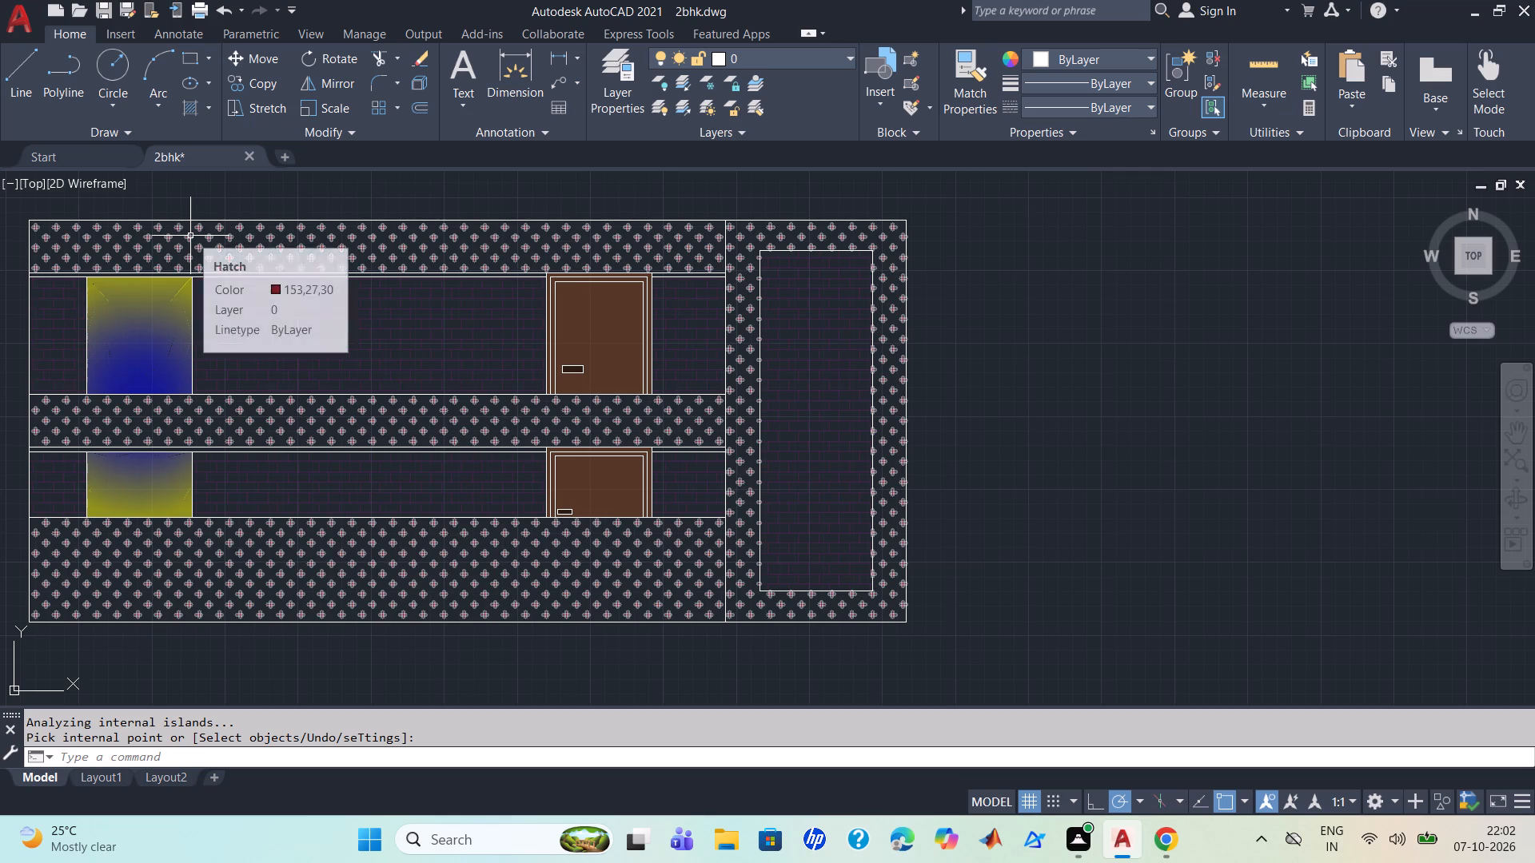
{"action": "left_click", "coordinate": [190, 236]}
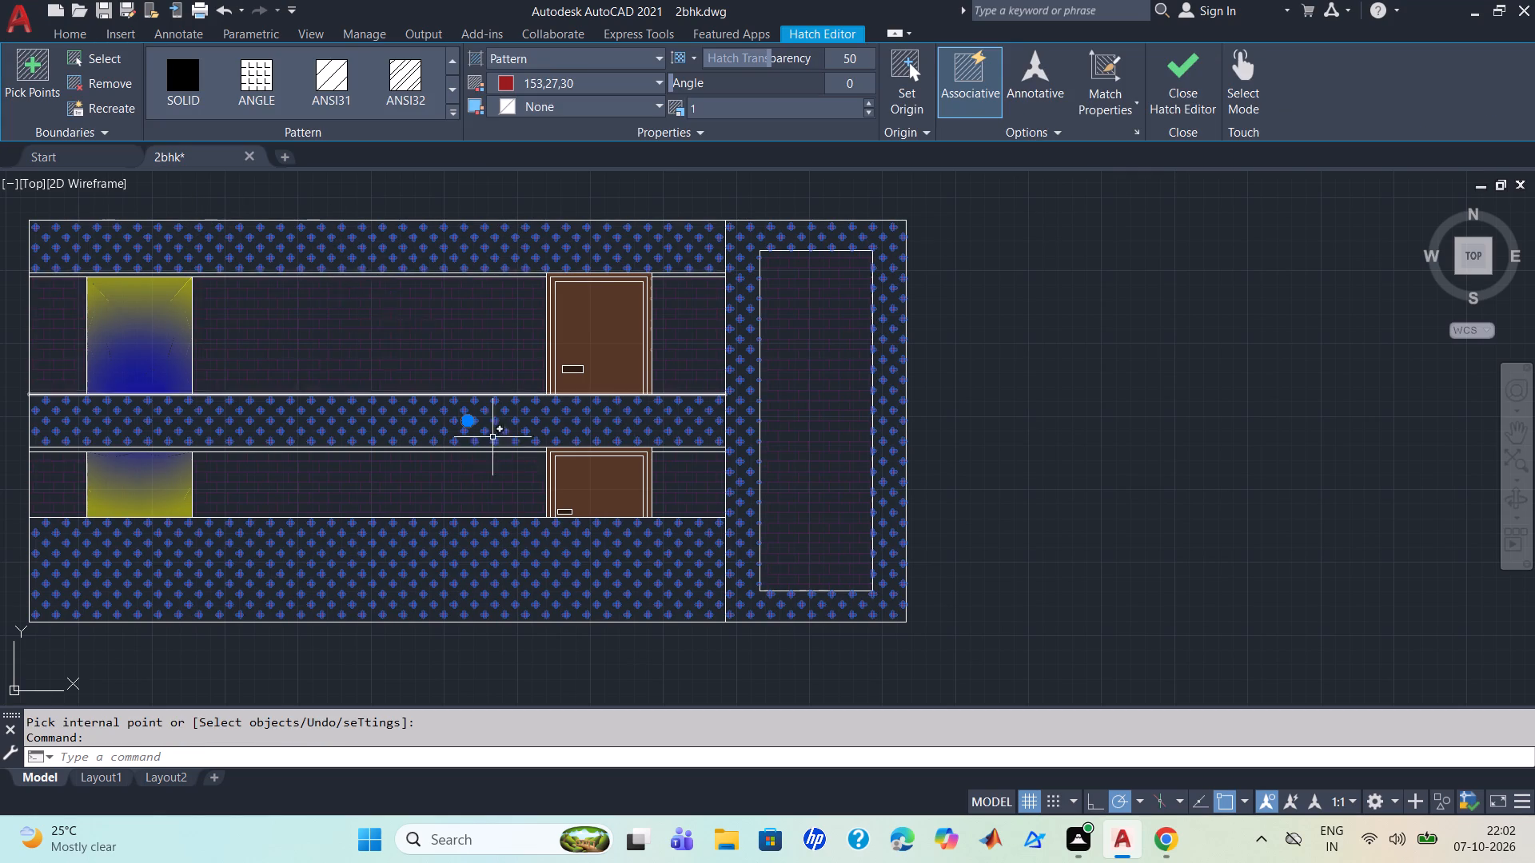
{"action": "left_click", "coordinate": [412, 328]}
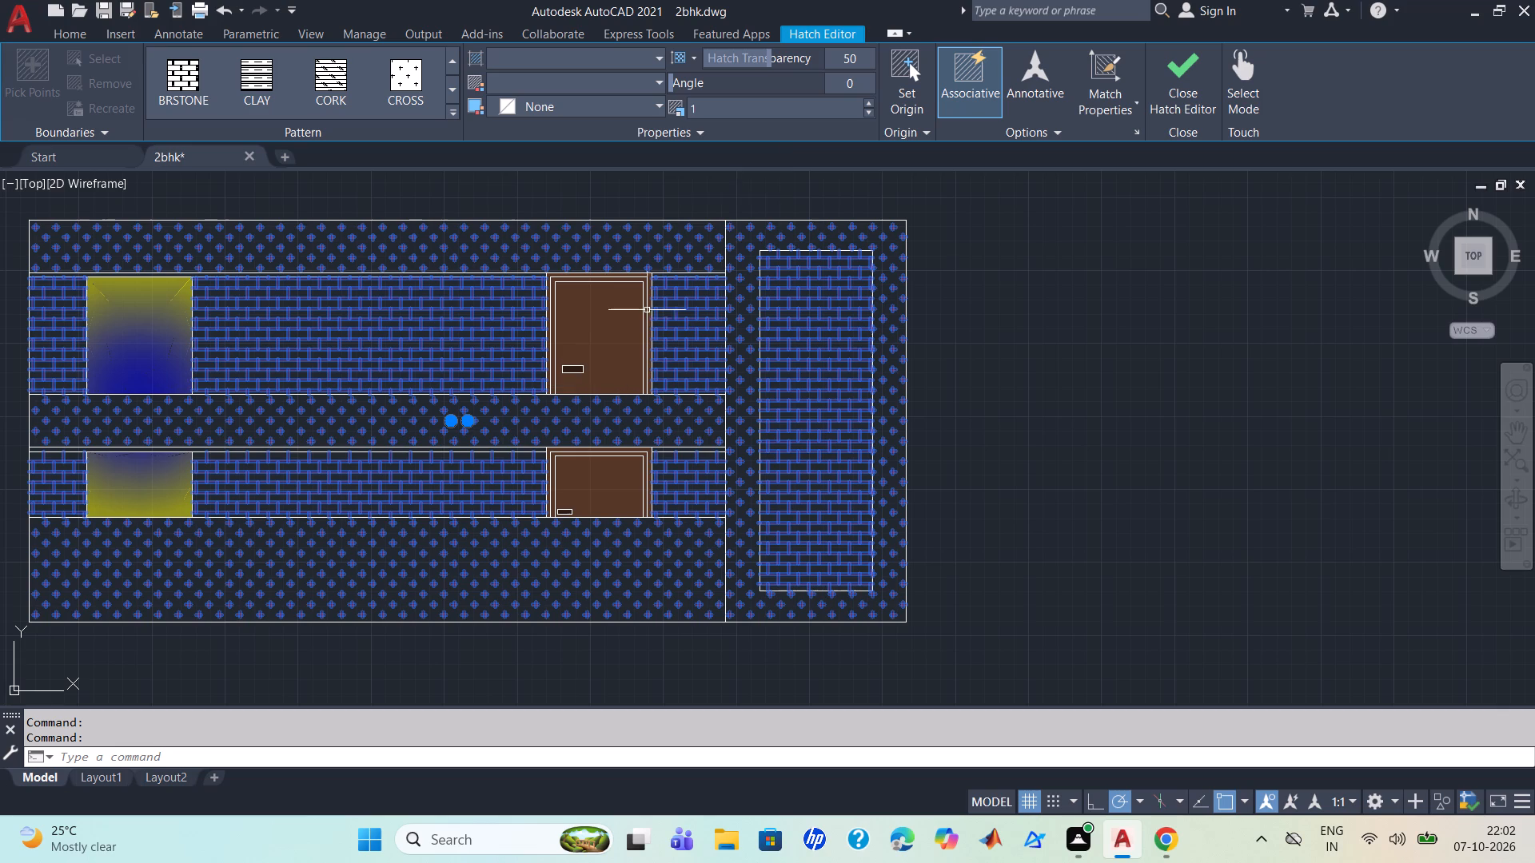
{"action": "left_click", "coordinate": [656, 82]}
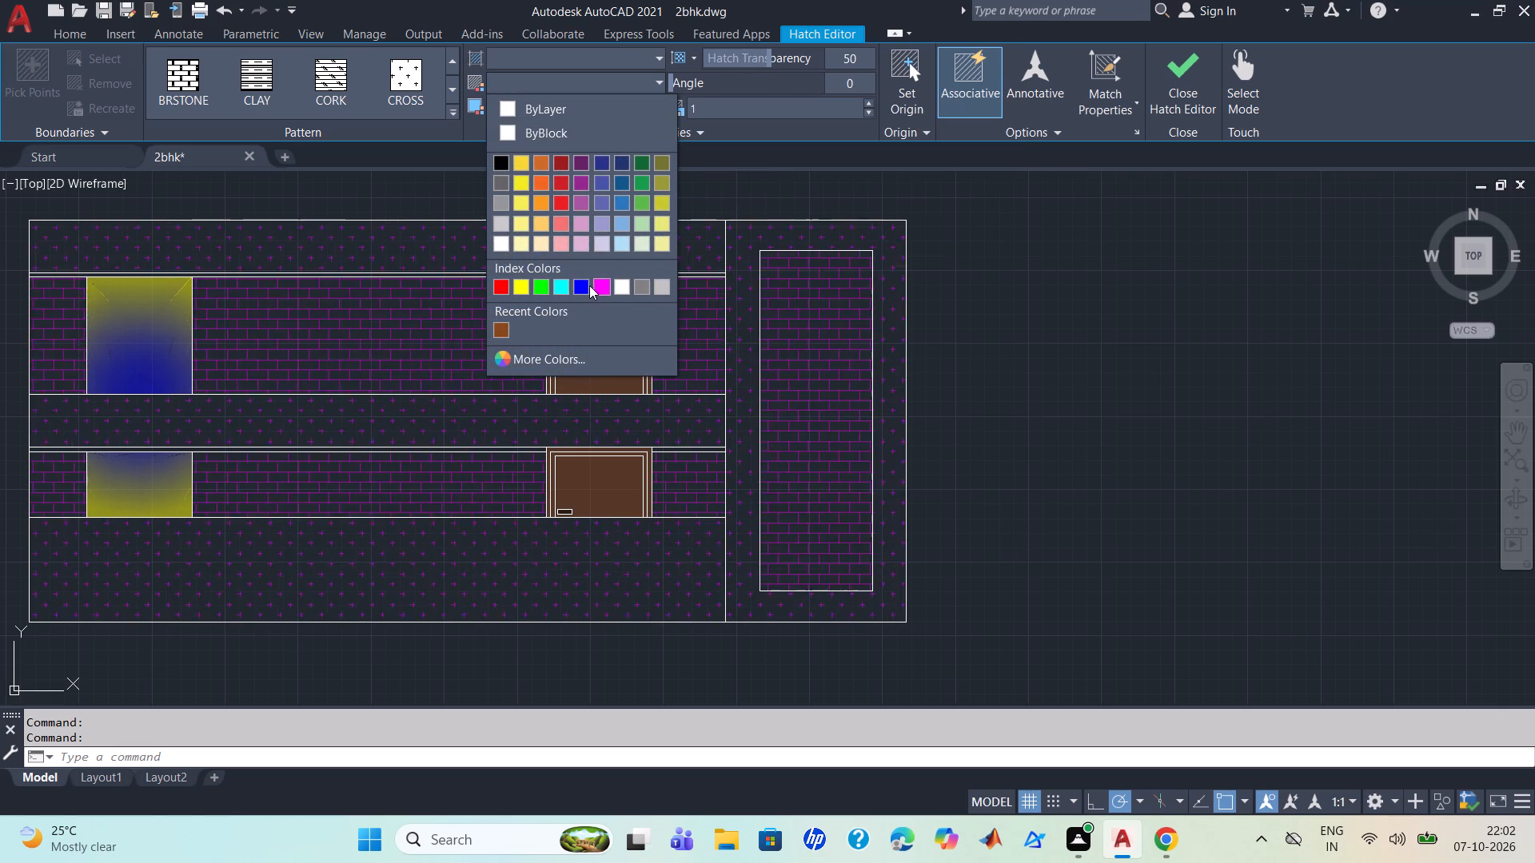
{"action": "left_click", "coordinate": [539, 285]}
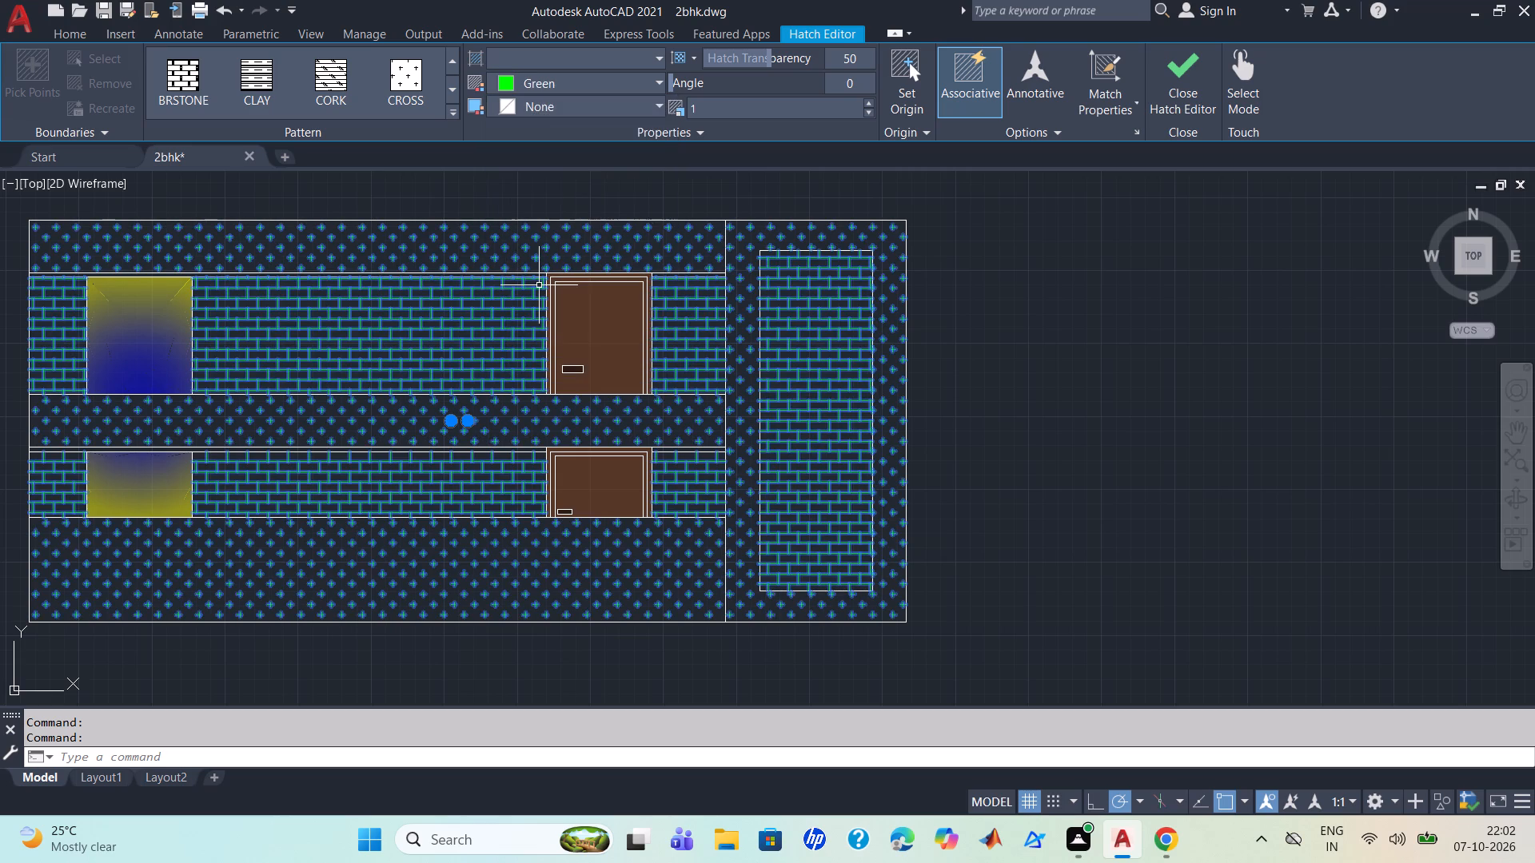
{"action": "scroll", "coordinate": [987, 428], "scroll_direction": "down", "scroll_amount": 2}
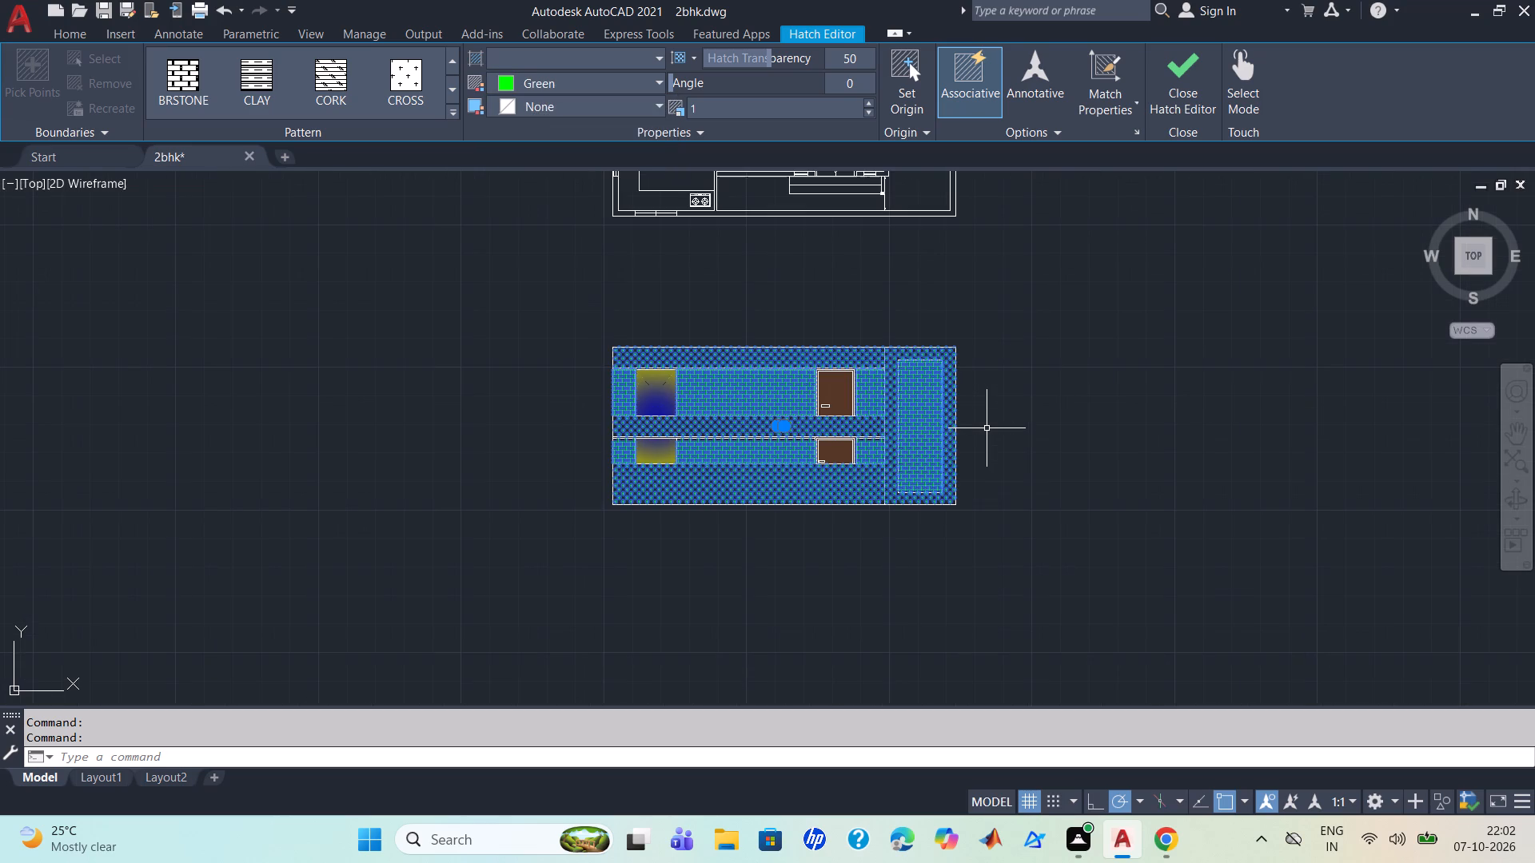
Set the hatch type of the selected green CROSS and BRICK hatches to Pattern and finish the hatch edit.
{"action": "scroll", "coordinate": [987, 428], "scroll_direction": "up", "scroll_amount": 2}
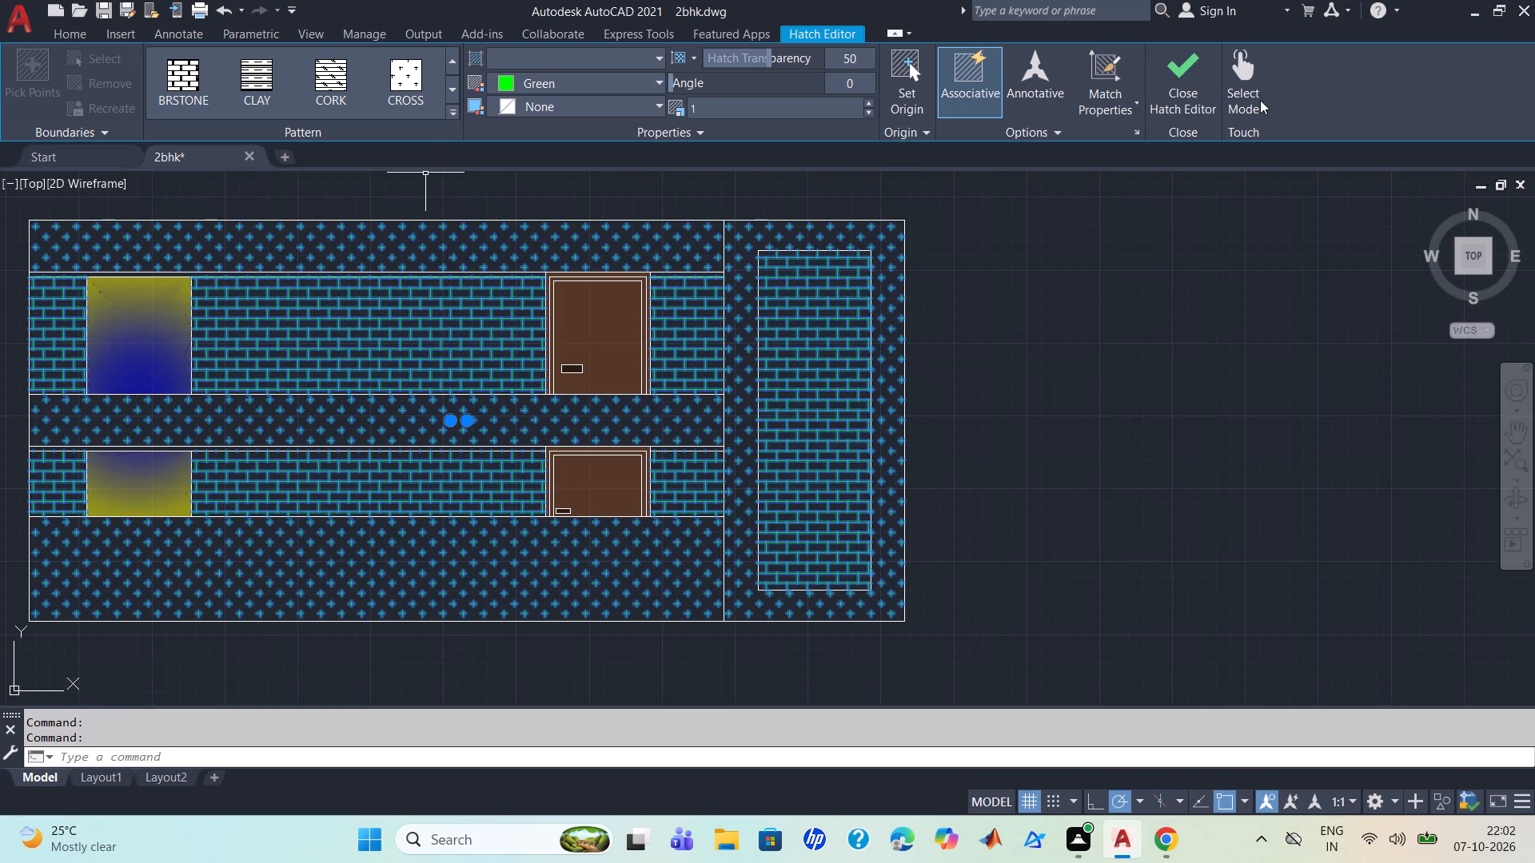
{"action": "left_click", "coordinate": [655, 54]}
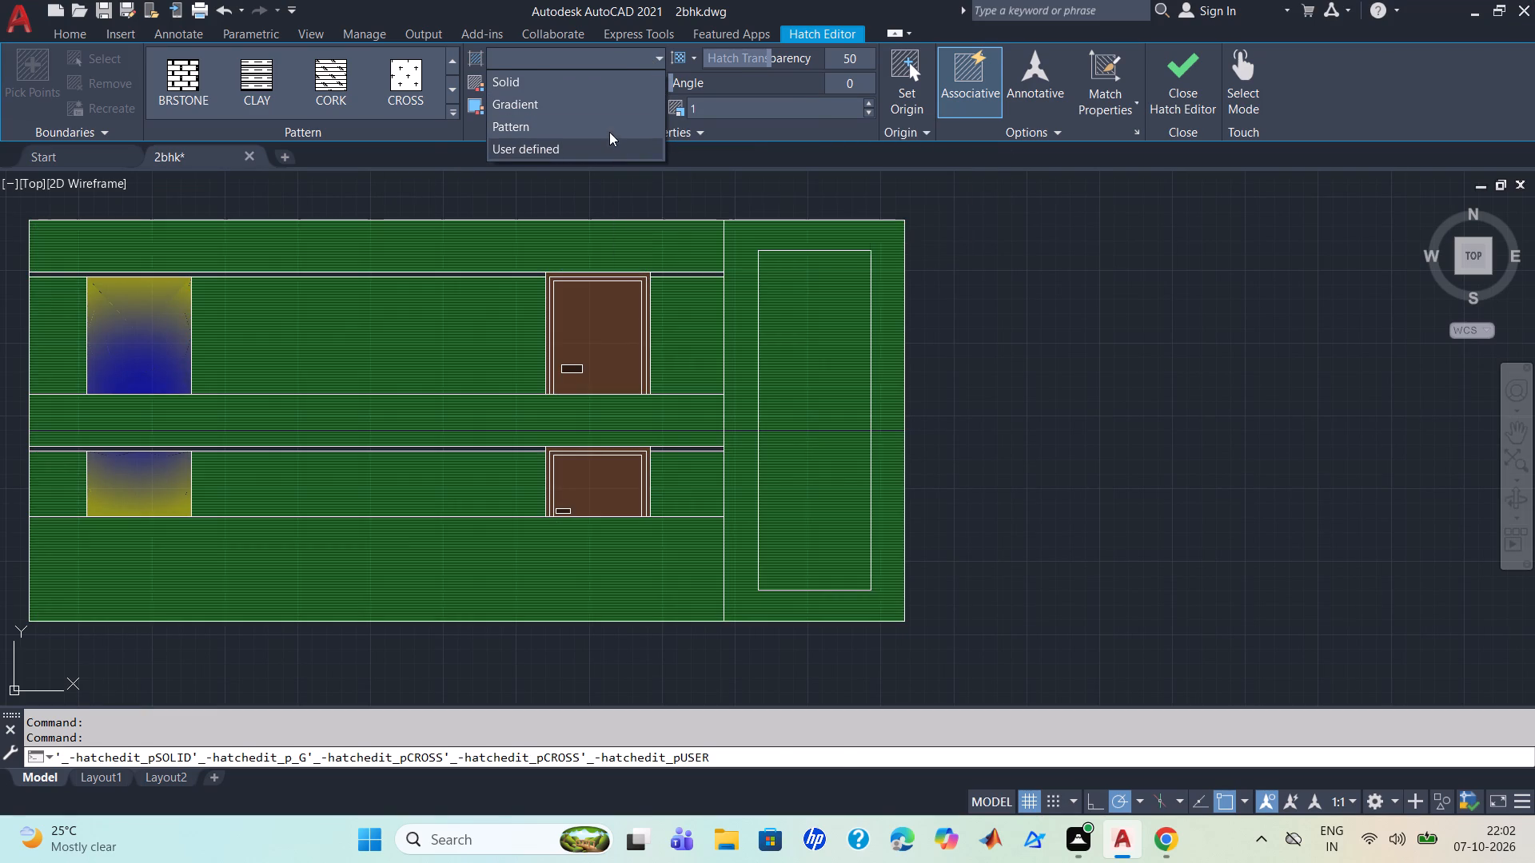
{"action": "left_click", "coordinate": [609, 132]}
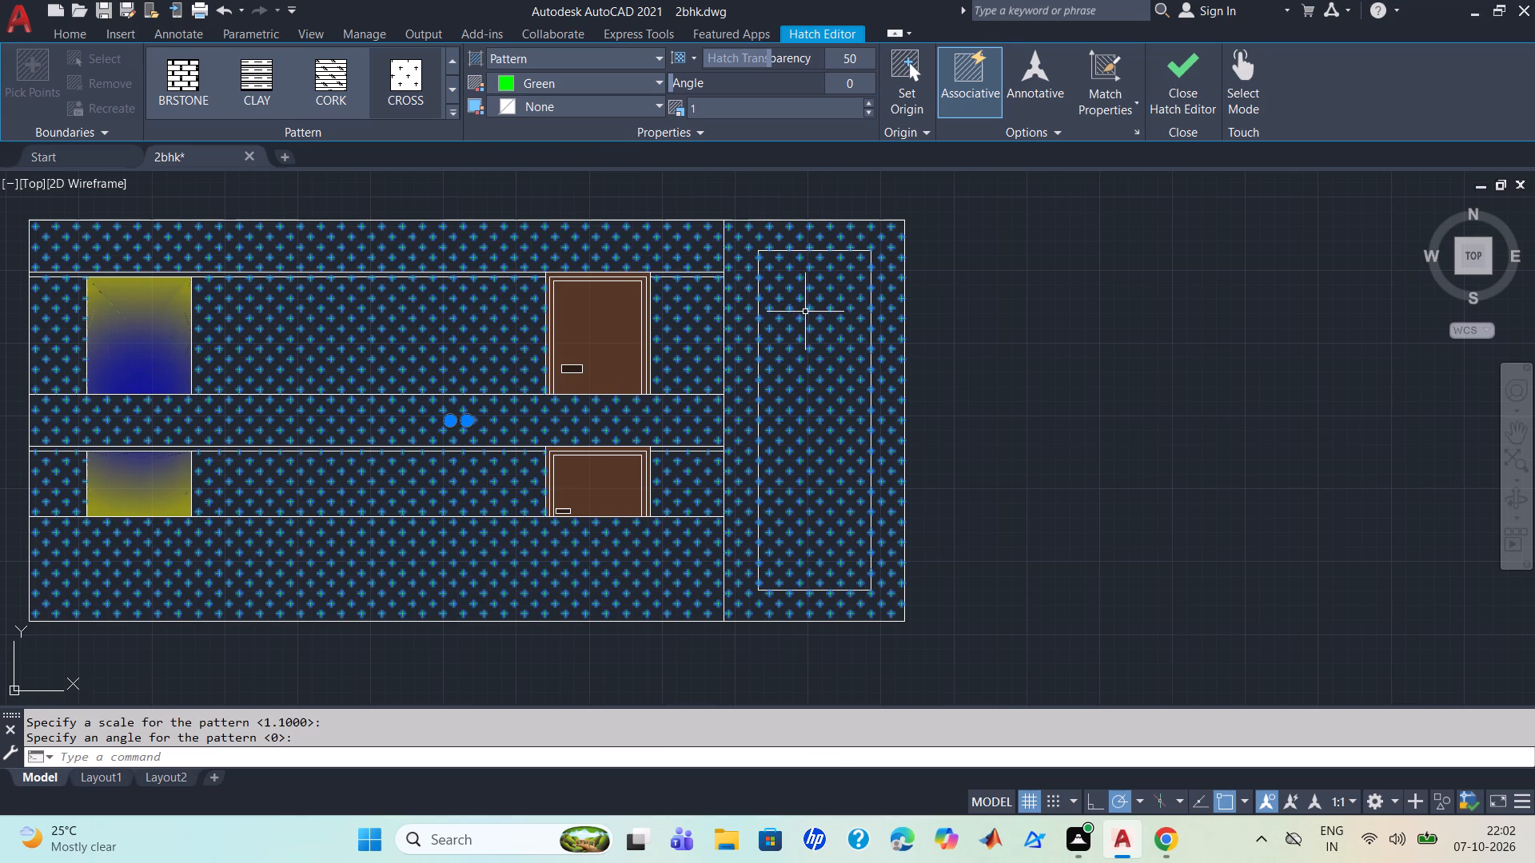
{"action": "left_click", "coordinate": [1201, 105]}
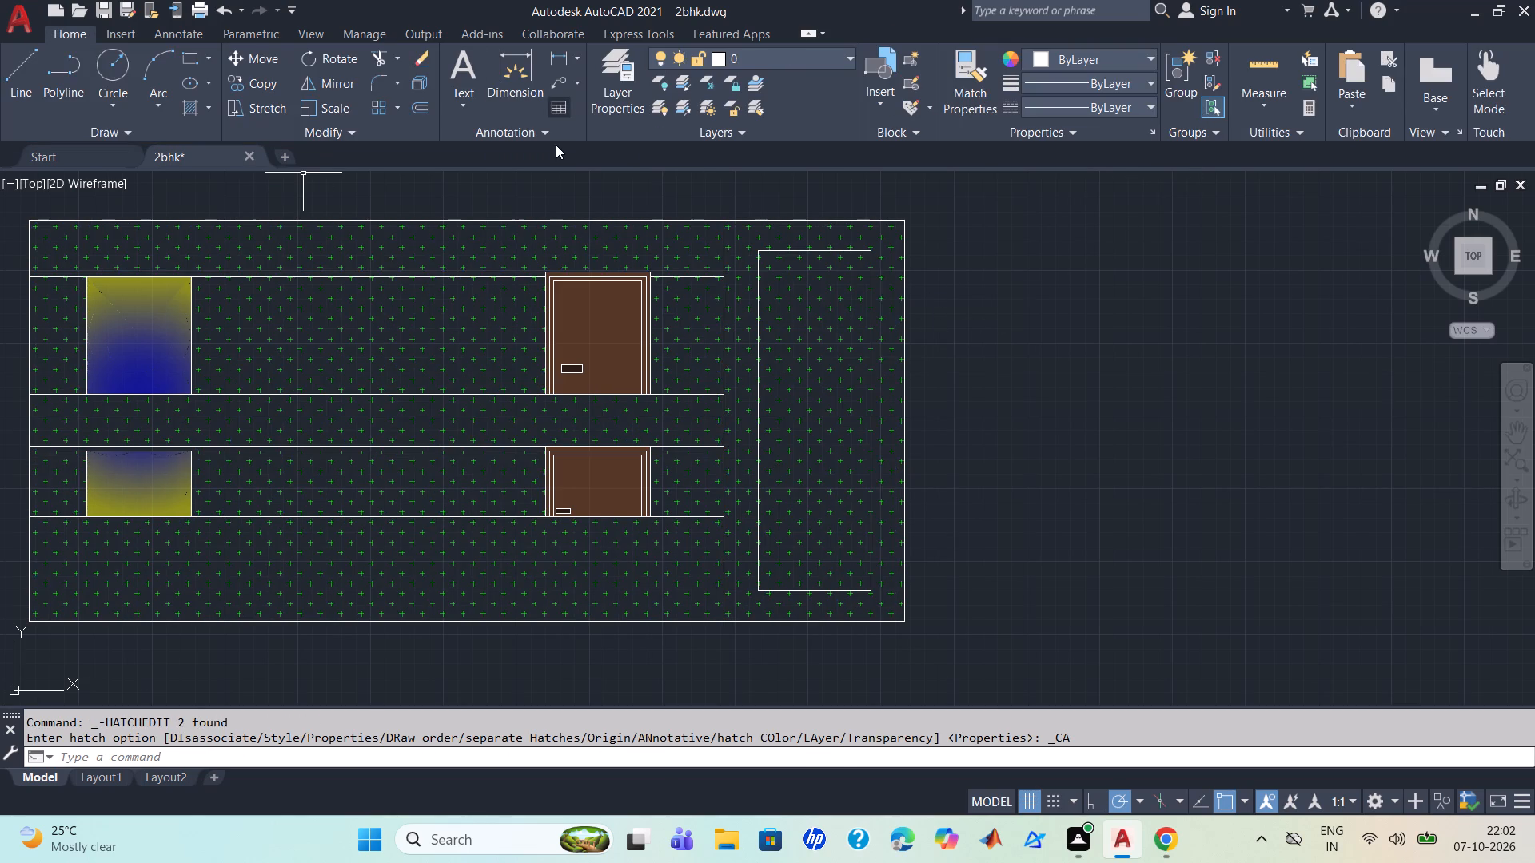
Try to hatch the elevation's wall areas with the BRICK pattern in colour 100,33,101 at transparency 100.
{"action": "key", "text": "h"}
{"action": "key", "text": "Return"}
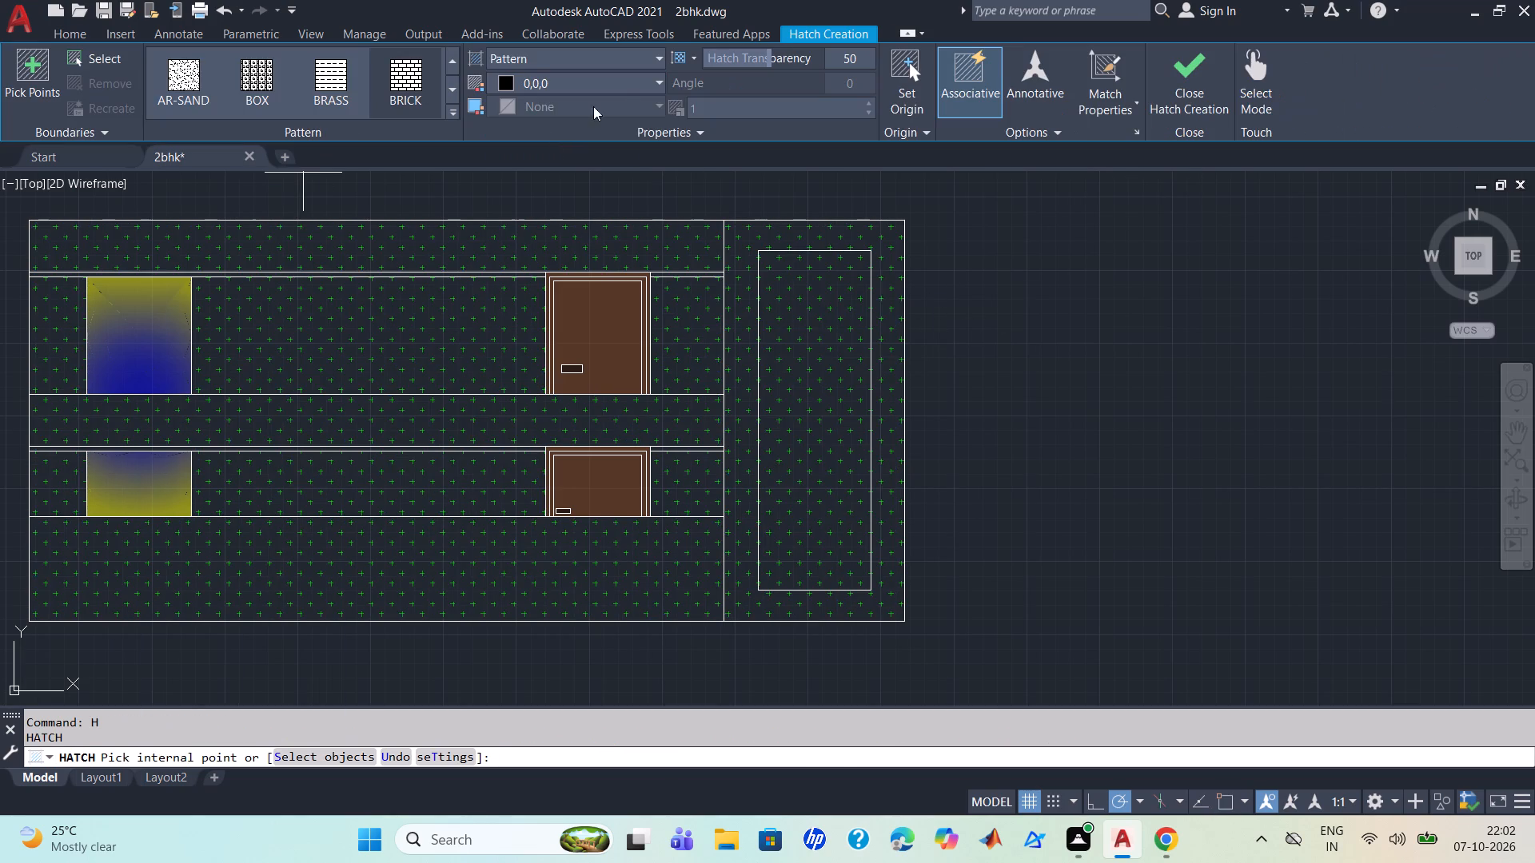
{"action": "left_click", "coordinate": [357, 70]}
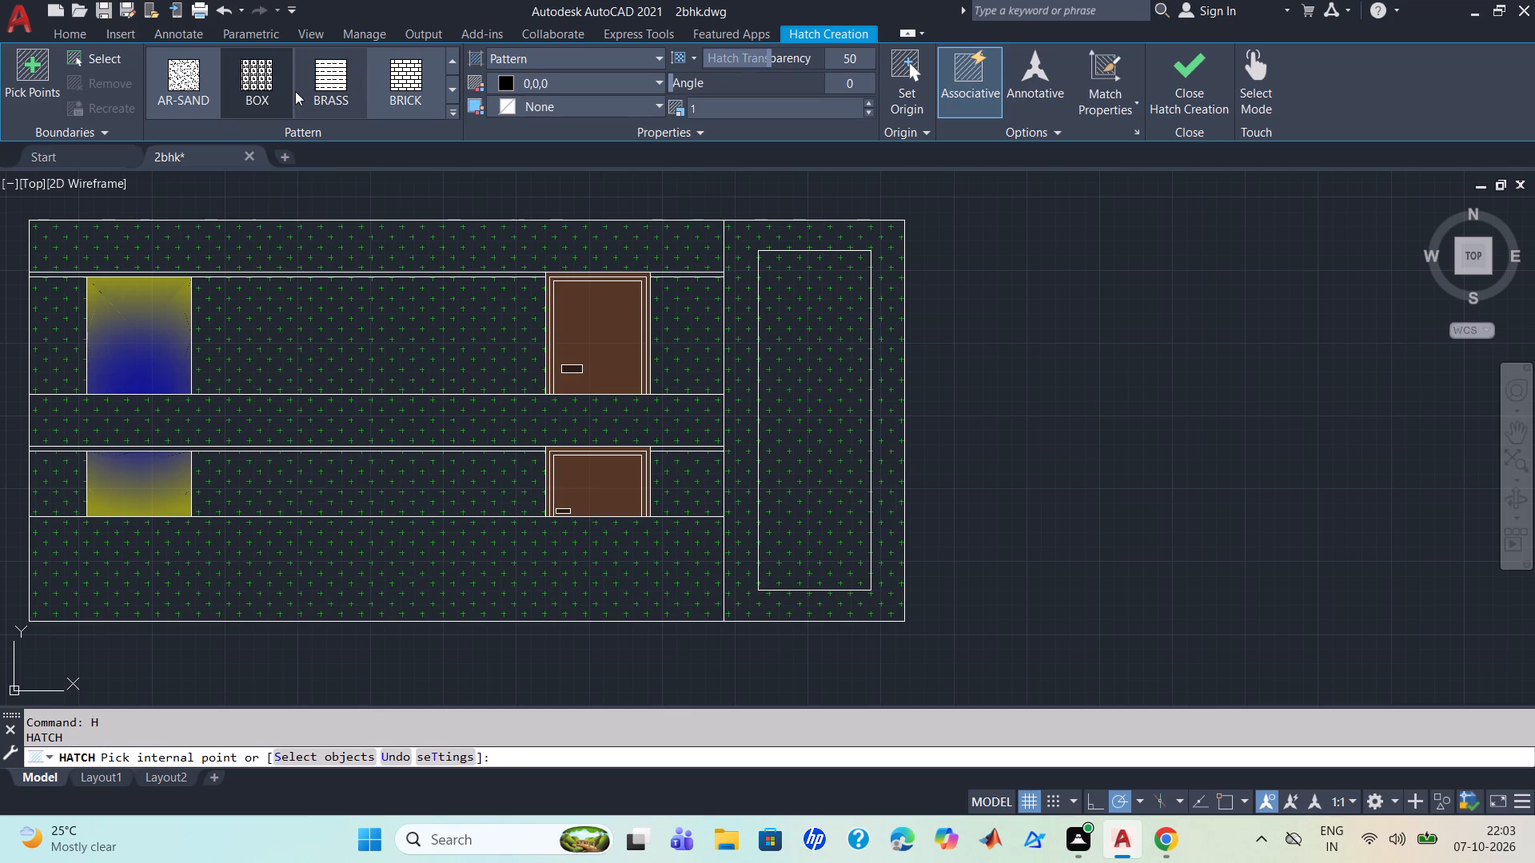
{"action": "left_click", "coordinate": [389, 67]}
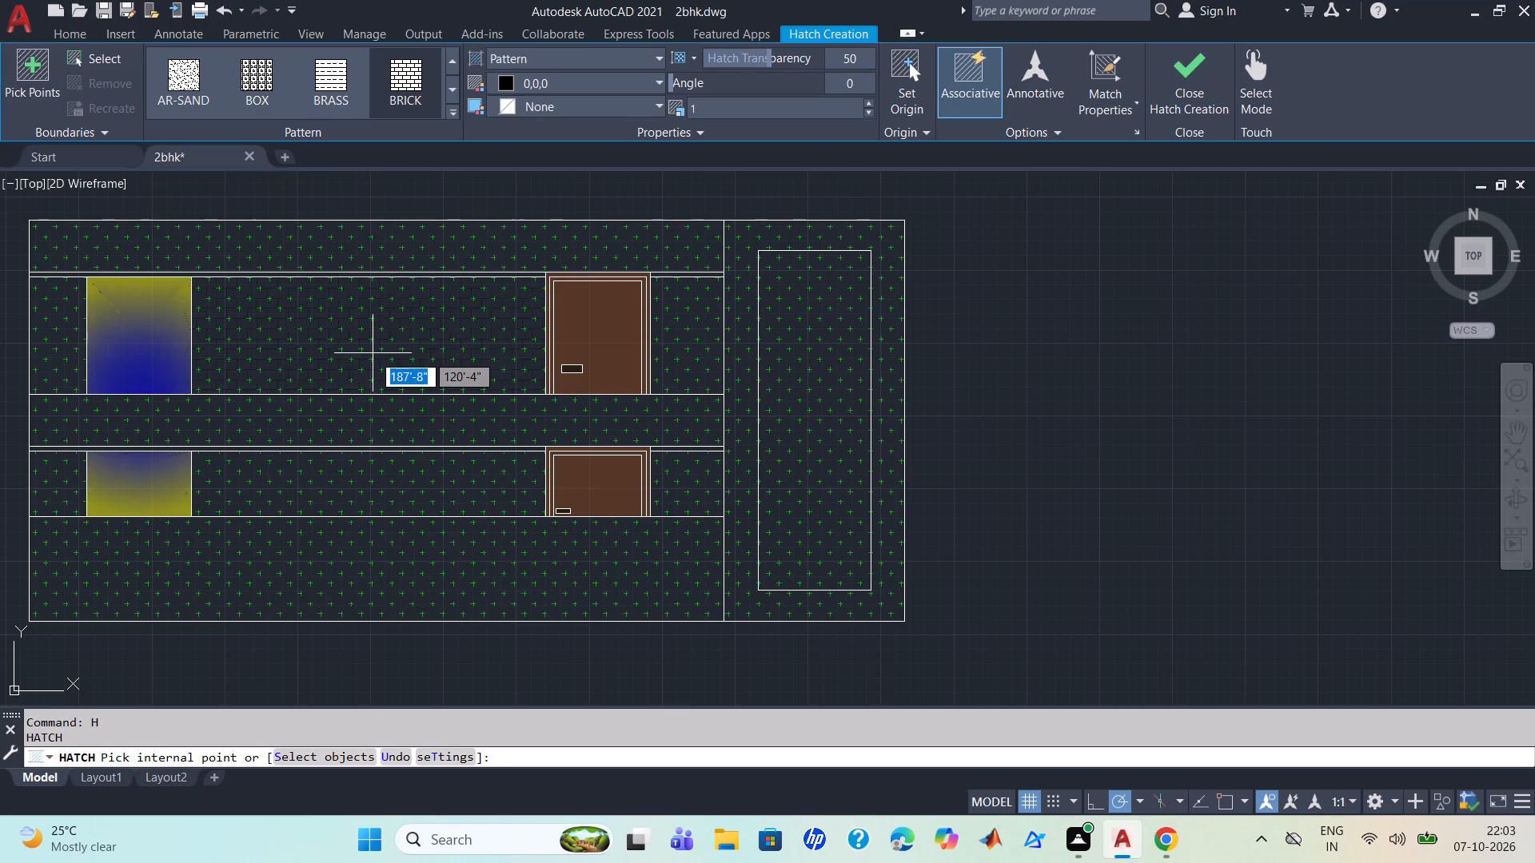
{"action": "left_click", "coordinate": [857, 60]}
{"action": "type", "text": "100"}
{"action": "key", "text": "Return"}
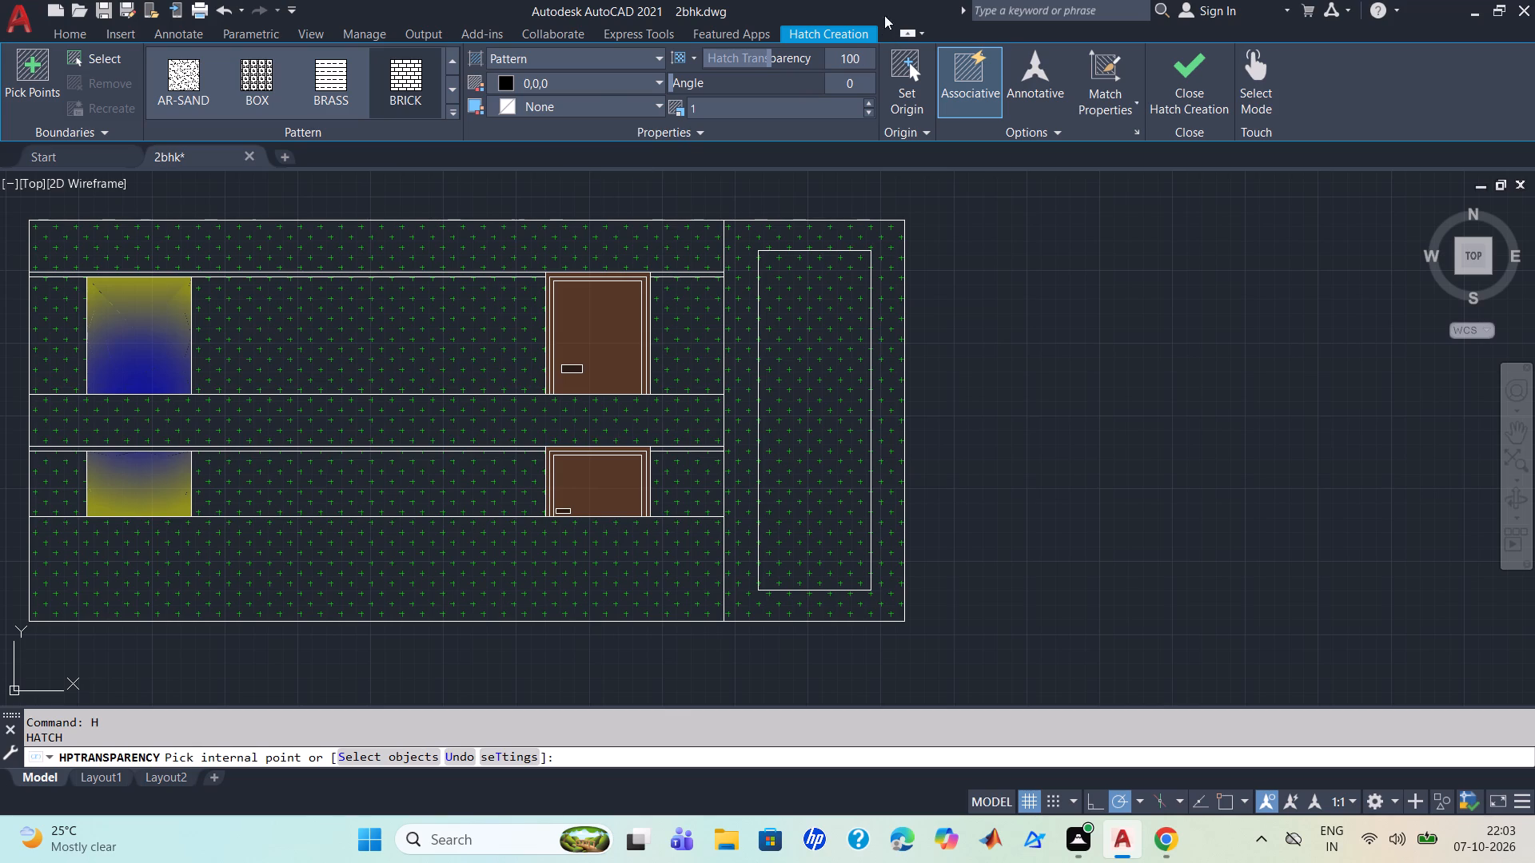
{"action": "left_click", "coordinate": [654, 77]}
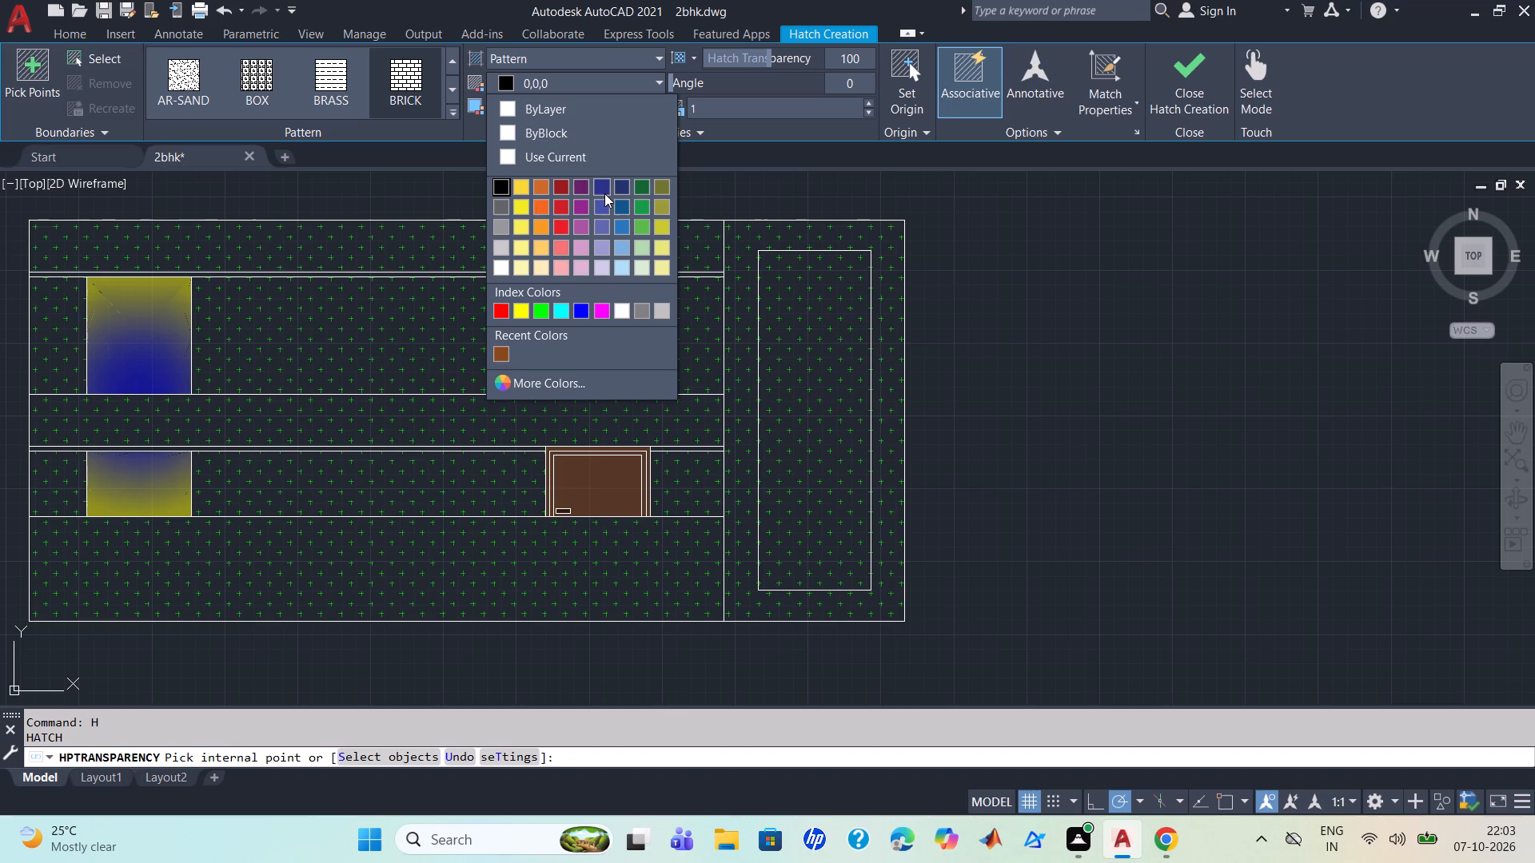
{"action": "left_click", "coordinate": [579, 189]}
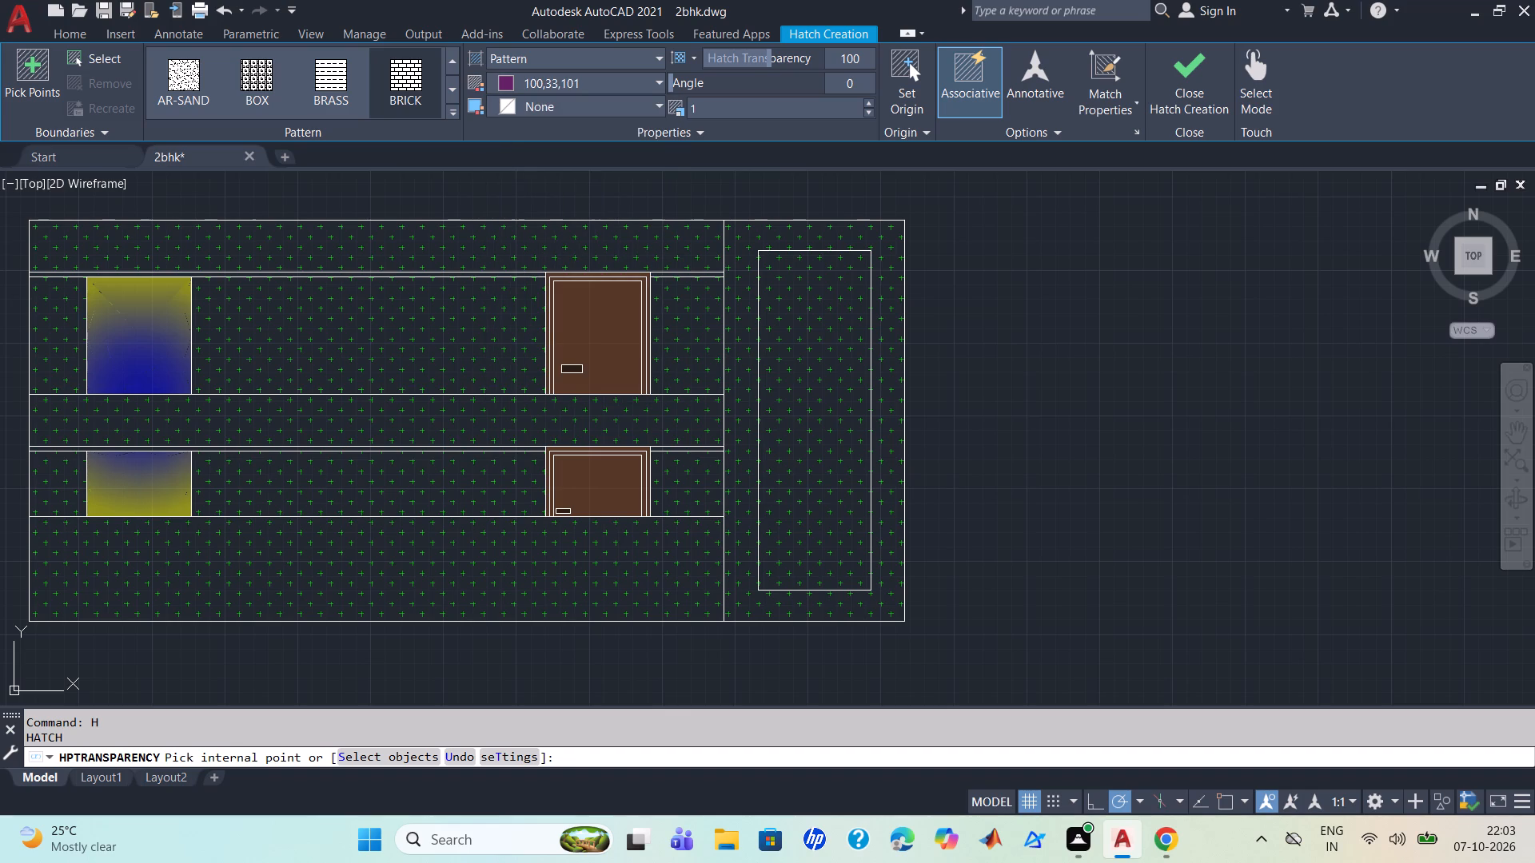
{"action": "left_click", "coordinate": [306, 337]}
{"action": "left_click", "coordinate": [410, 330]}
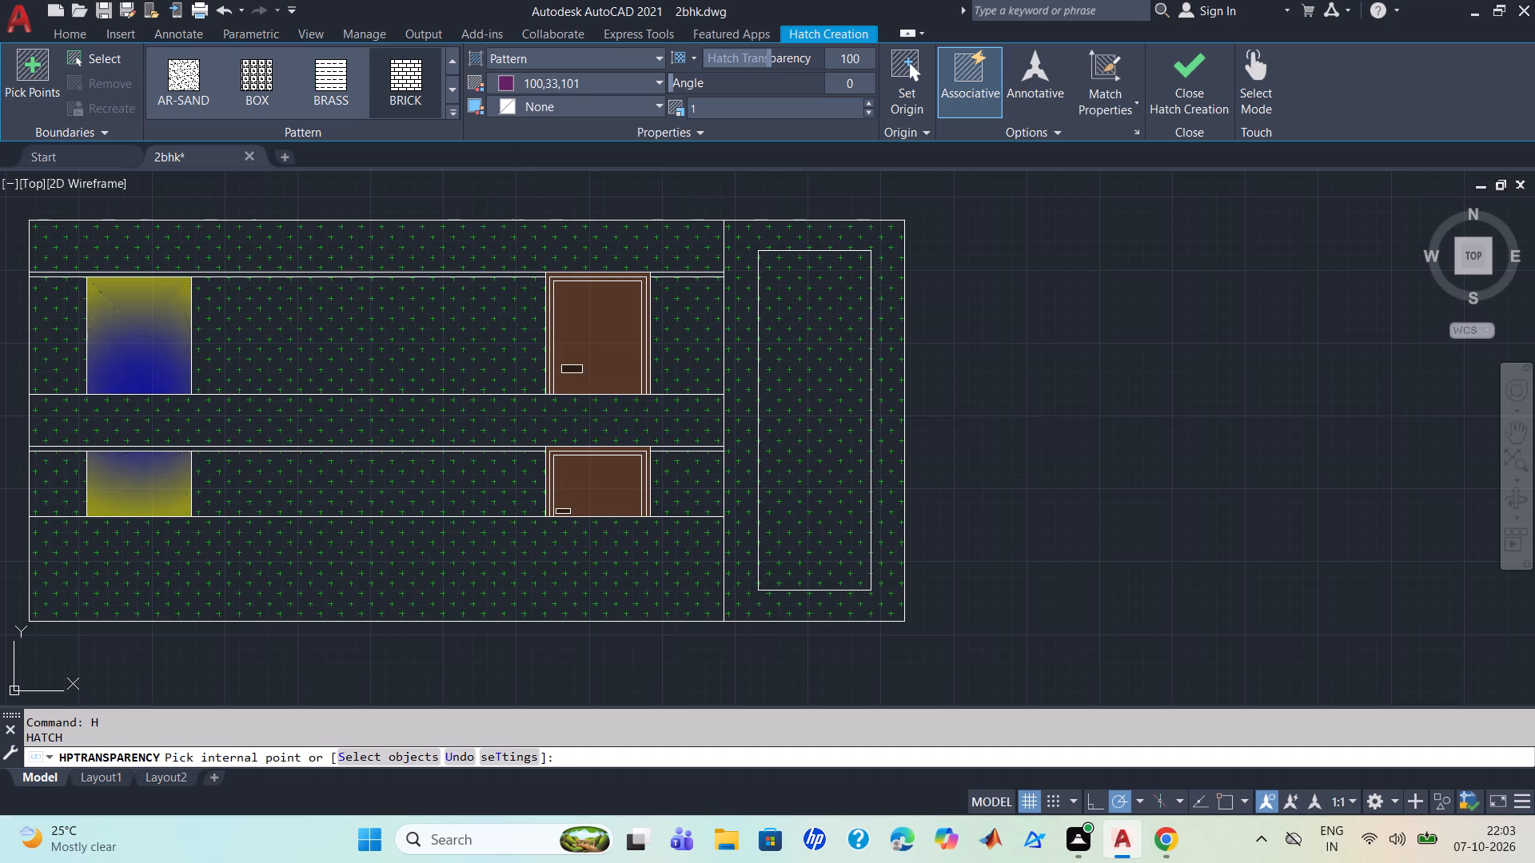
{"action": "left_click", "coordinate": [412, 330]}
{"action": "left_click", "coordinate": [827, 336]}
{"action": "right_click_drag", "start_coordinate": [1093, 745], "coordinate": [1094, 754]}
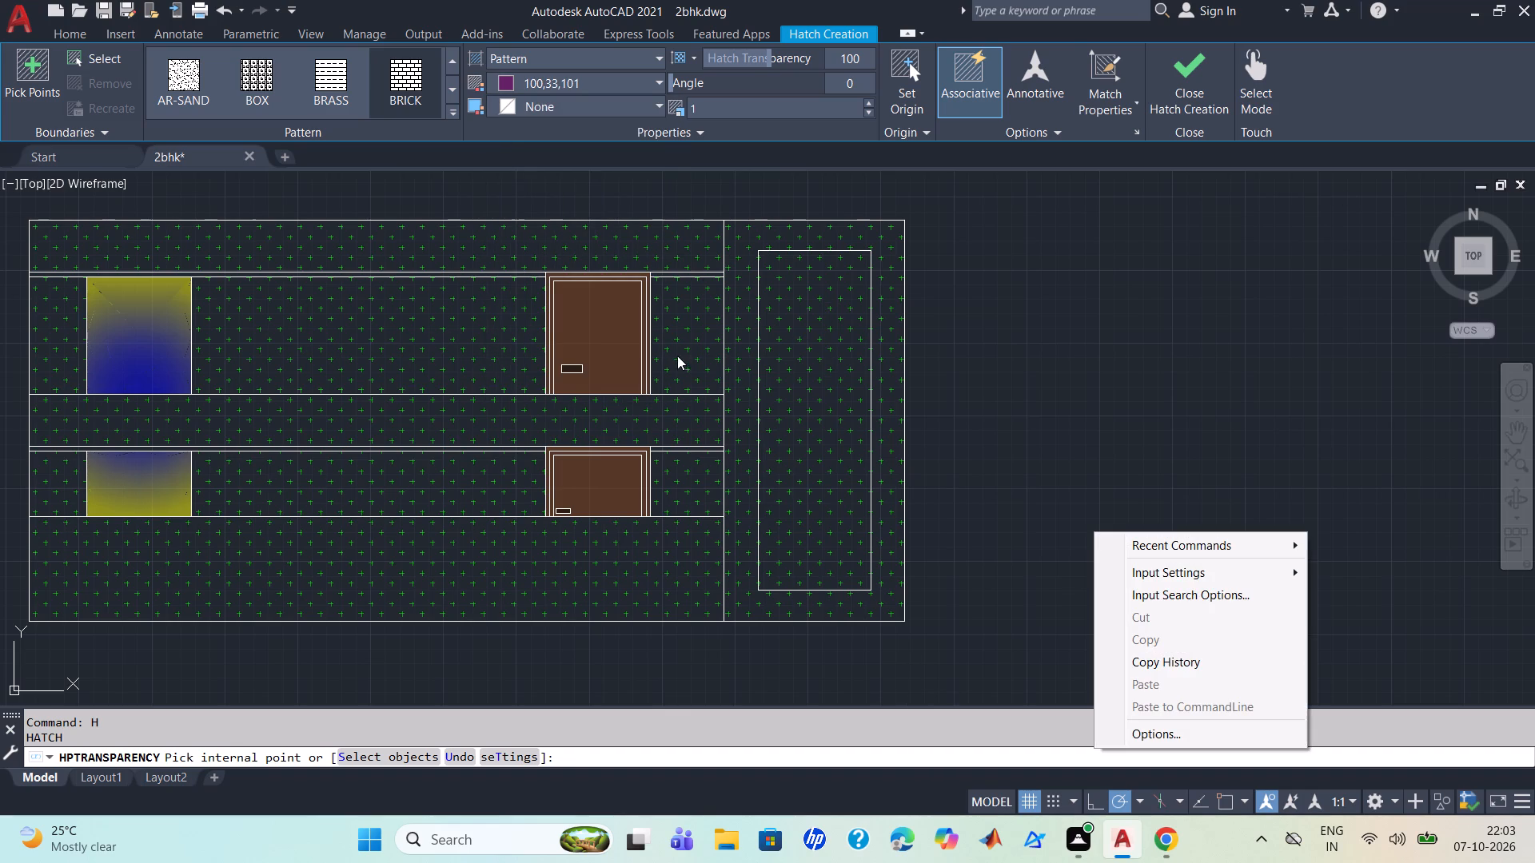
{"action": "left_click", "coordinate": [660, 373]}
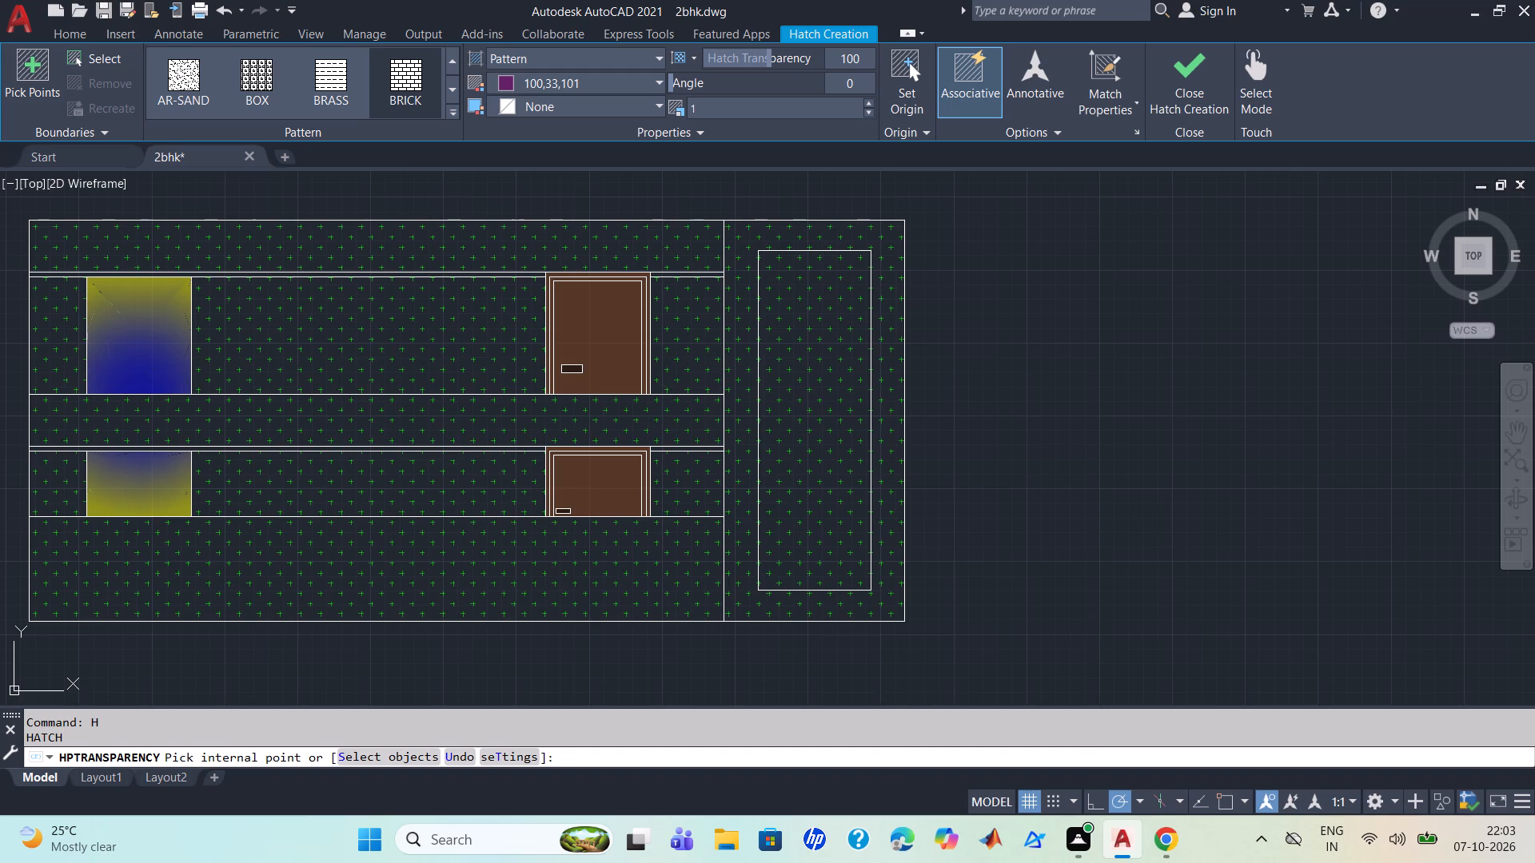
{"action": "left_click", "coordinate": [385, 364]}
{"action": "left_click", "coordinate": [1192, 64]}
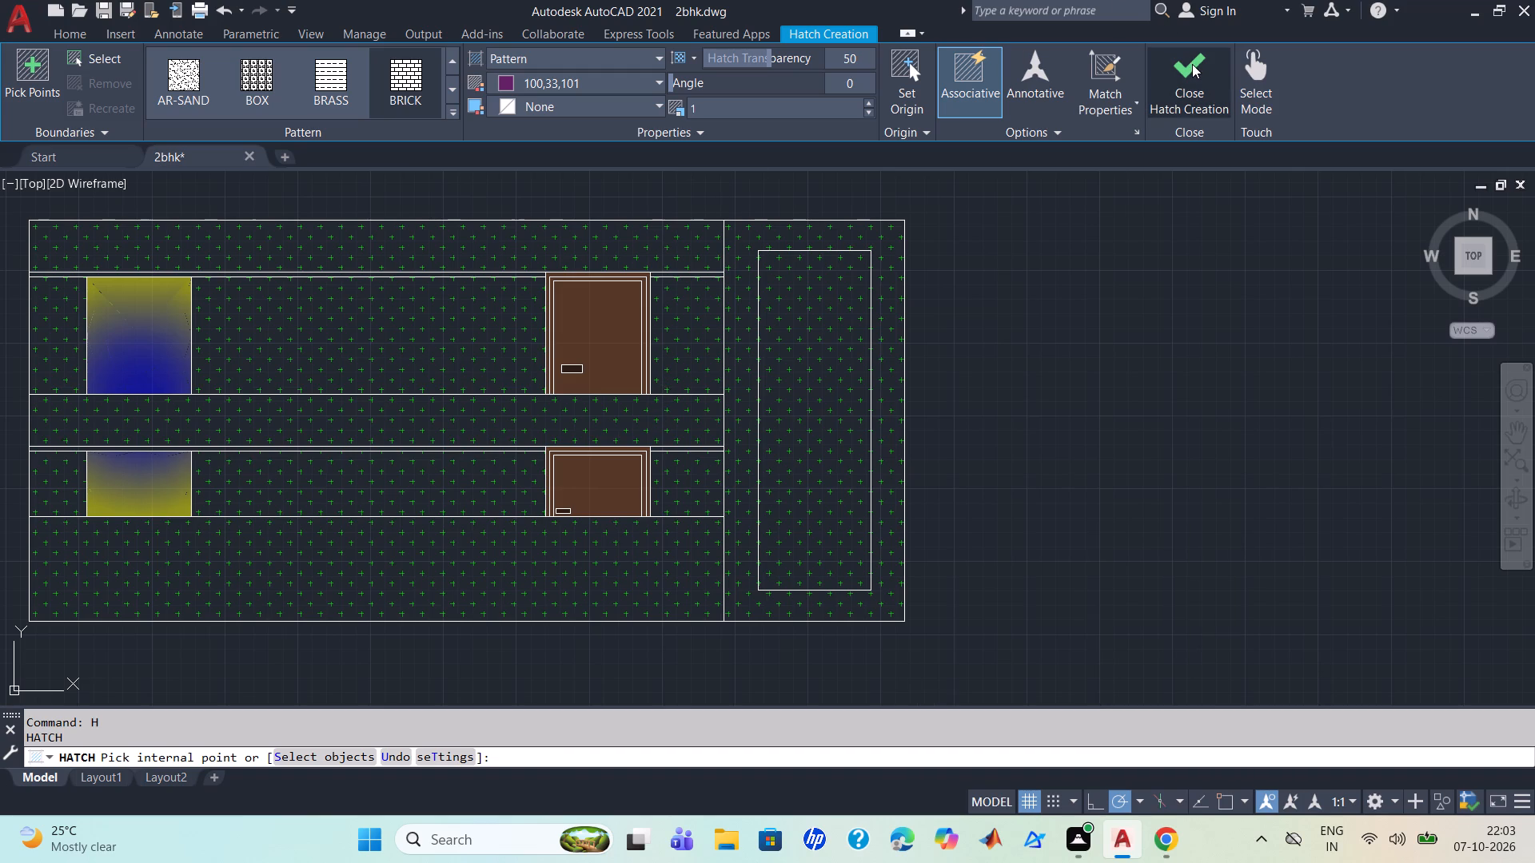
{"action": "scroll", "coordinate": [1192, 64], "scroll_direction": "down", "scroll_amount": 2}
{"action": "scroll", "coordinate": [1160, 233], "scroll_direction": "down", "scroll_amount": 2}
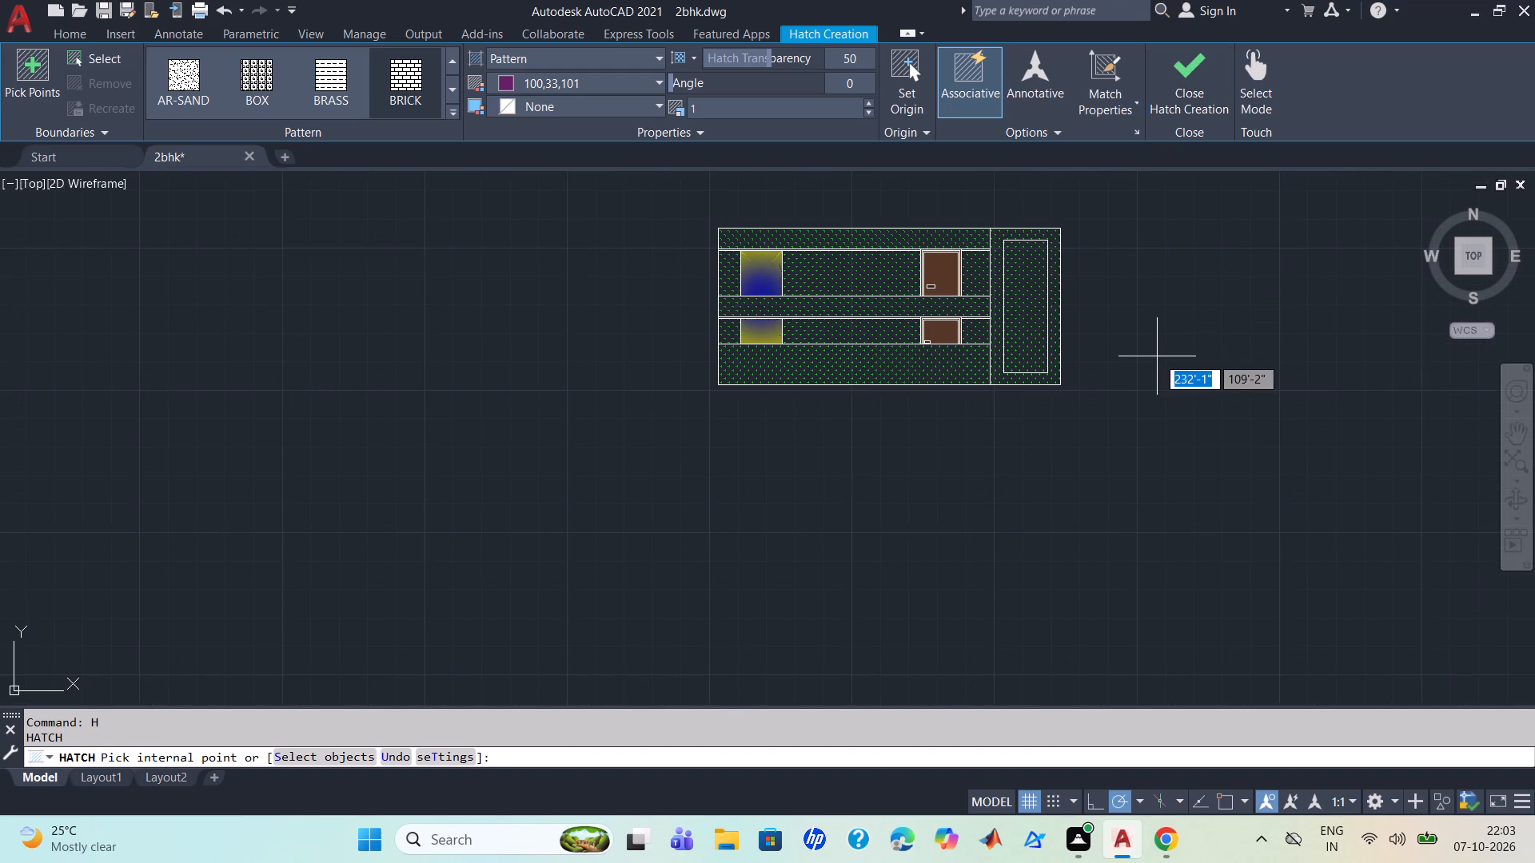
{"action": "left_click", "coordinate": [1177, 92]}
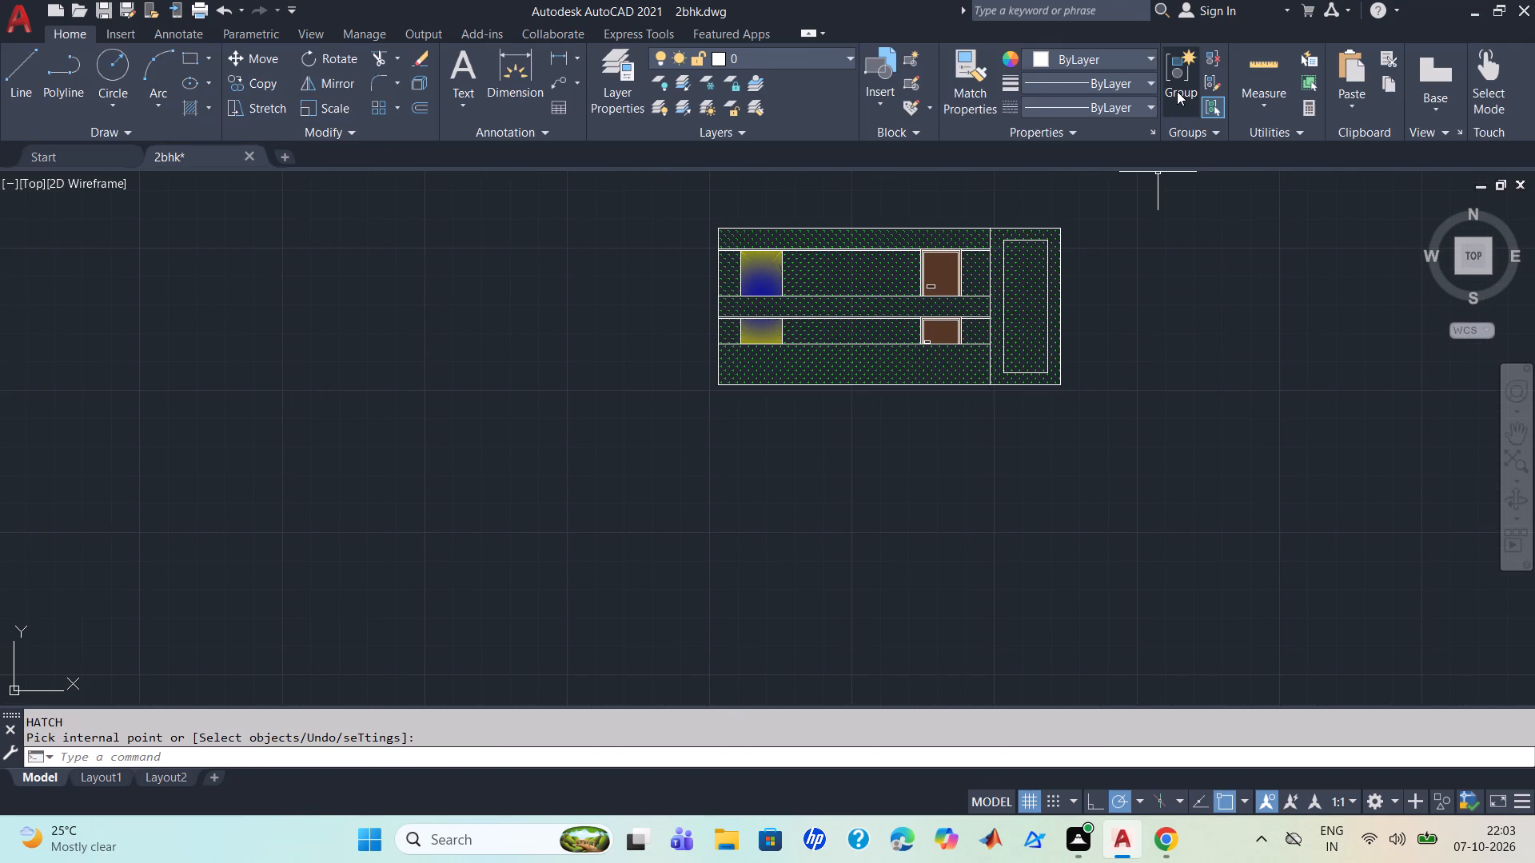
Erase the entire front elevation below the floor plan, including its outlines, doors, windows and hatches.
{"action": "left_click", "coordinate": [1135, 531]}
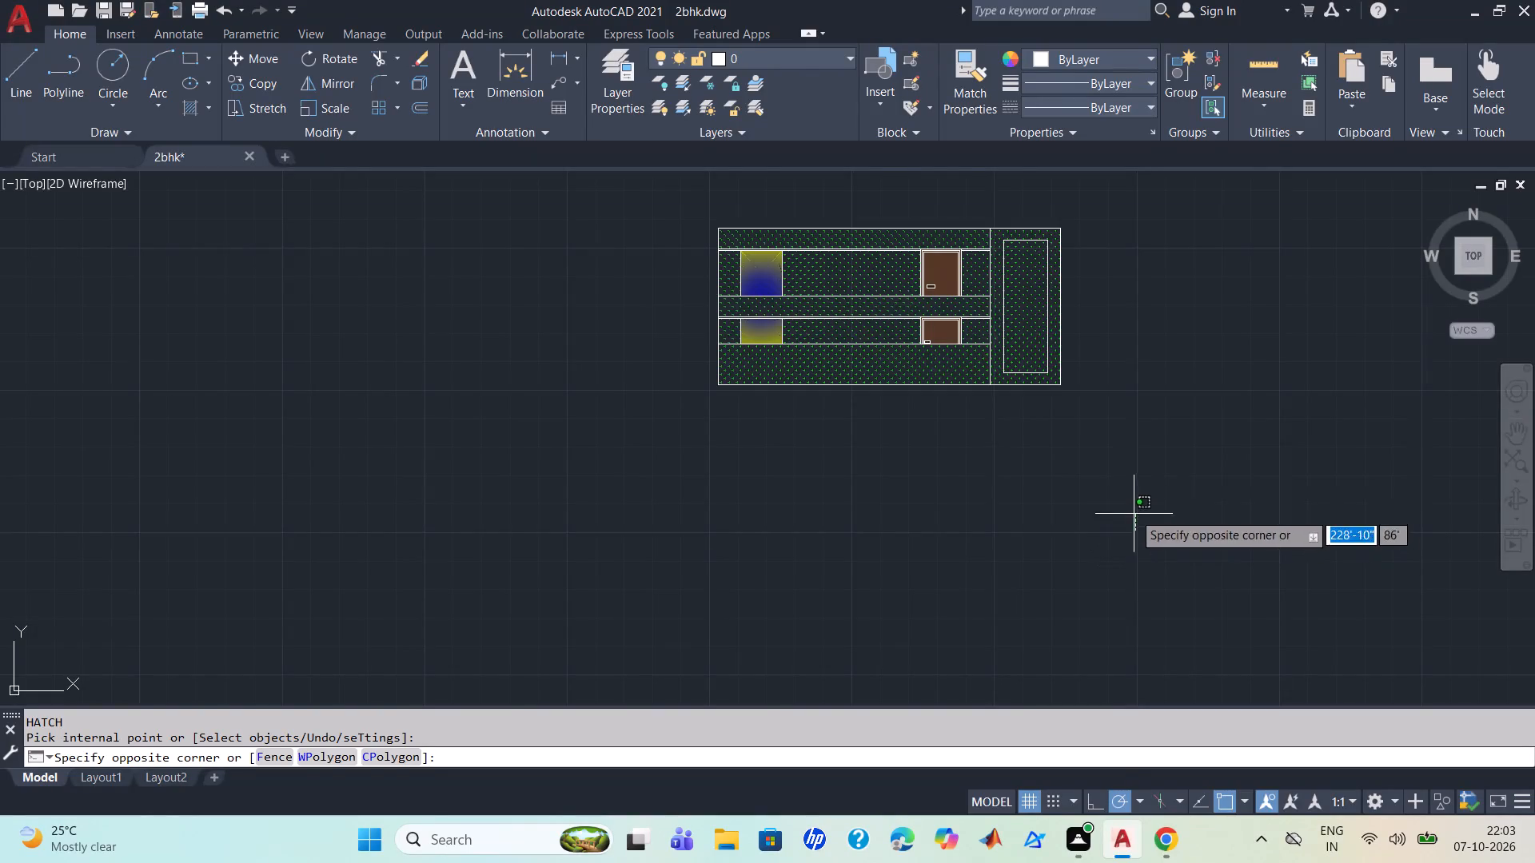
{"action": "left_click", "coordinate": [668, 200]}
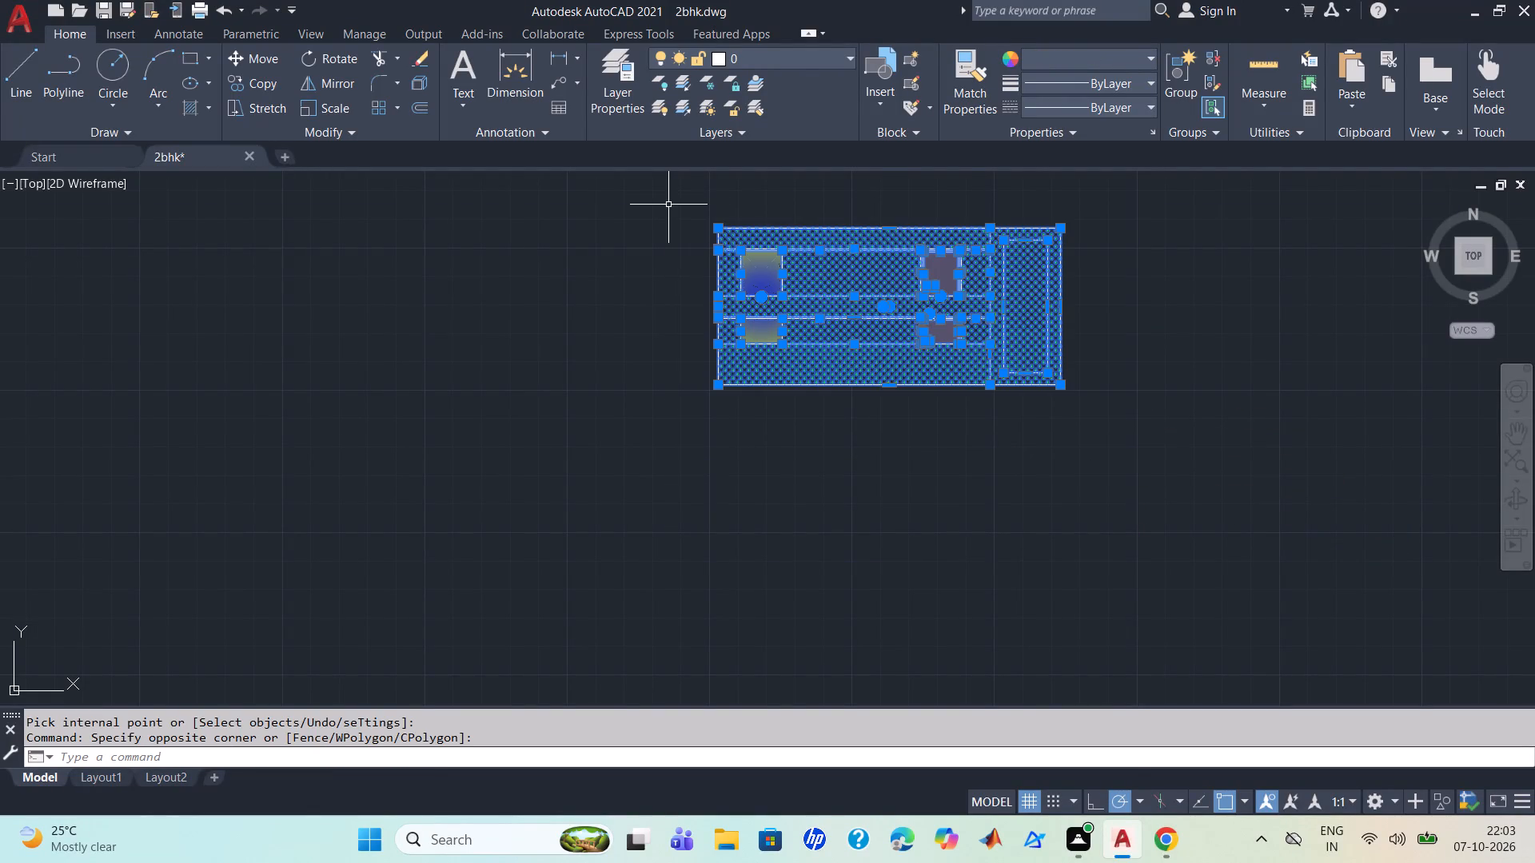
{"action": "key", "text": "Delete"}
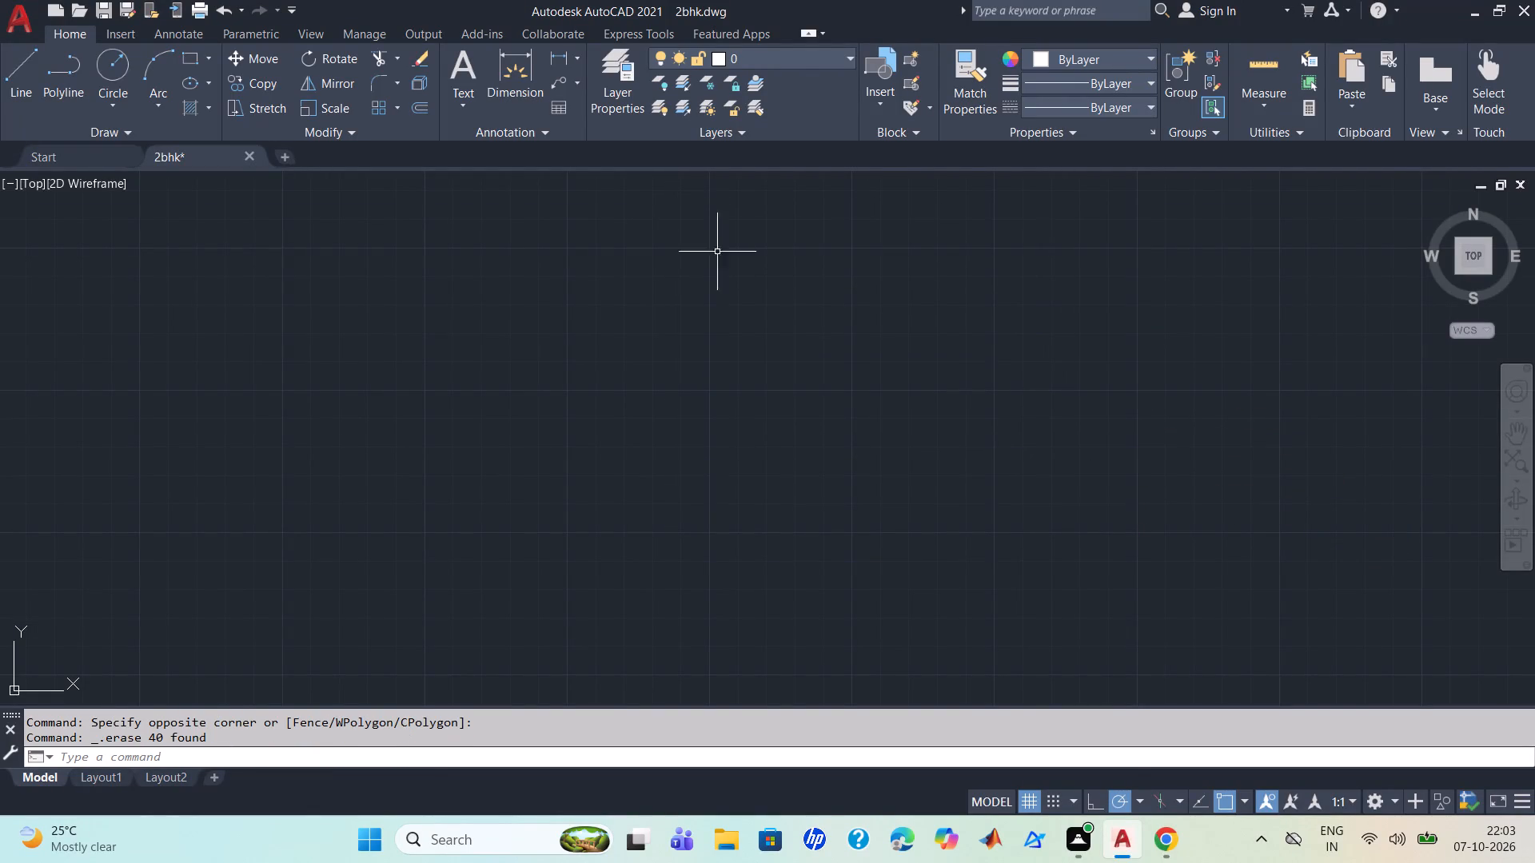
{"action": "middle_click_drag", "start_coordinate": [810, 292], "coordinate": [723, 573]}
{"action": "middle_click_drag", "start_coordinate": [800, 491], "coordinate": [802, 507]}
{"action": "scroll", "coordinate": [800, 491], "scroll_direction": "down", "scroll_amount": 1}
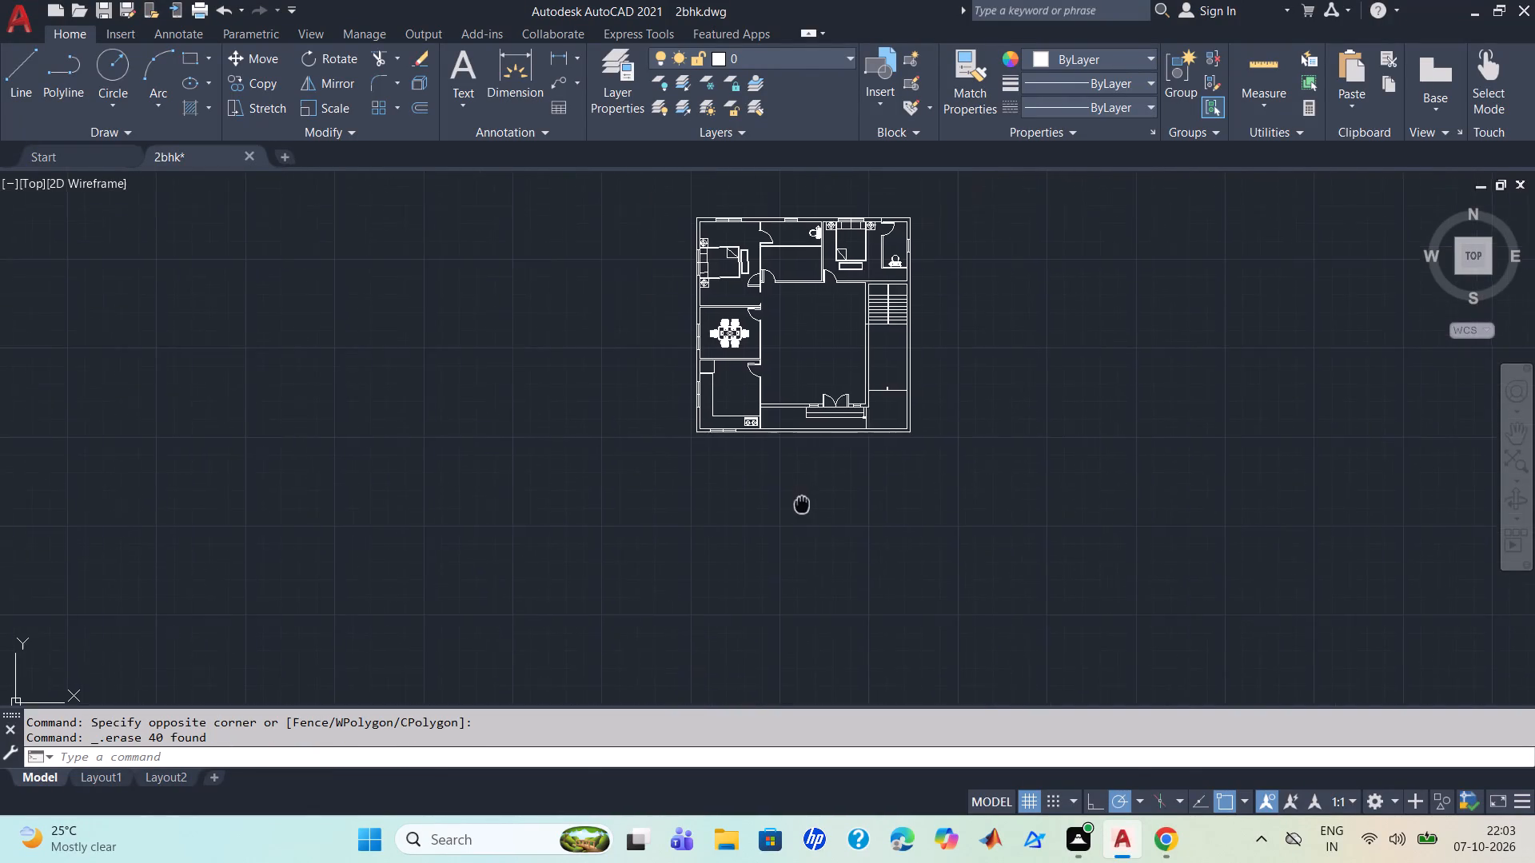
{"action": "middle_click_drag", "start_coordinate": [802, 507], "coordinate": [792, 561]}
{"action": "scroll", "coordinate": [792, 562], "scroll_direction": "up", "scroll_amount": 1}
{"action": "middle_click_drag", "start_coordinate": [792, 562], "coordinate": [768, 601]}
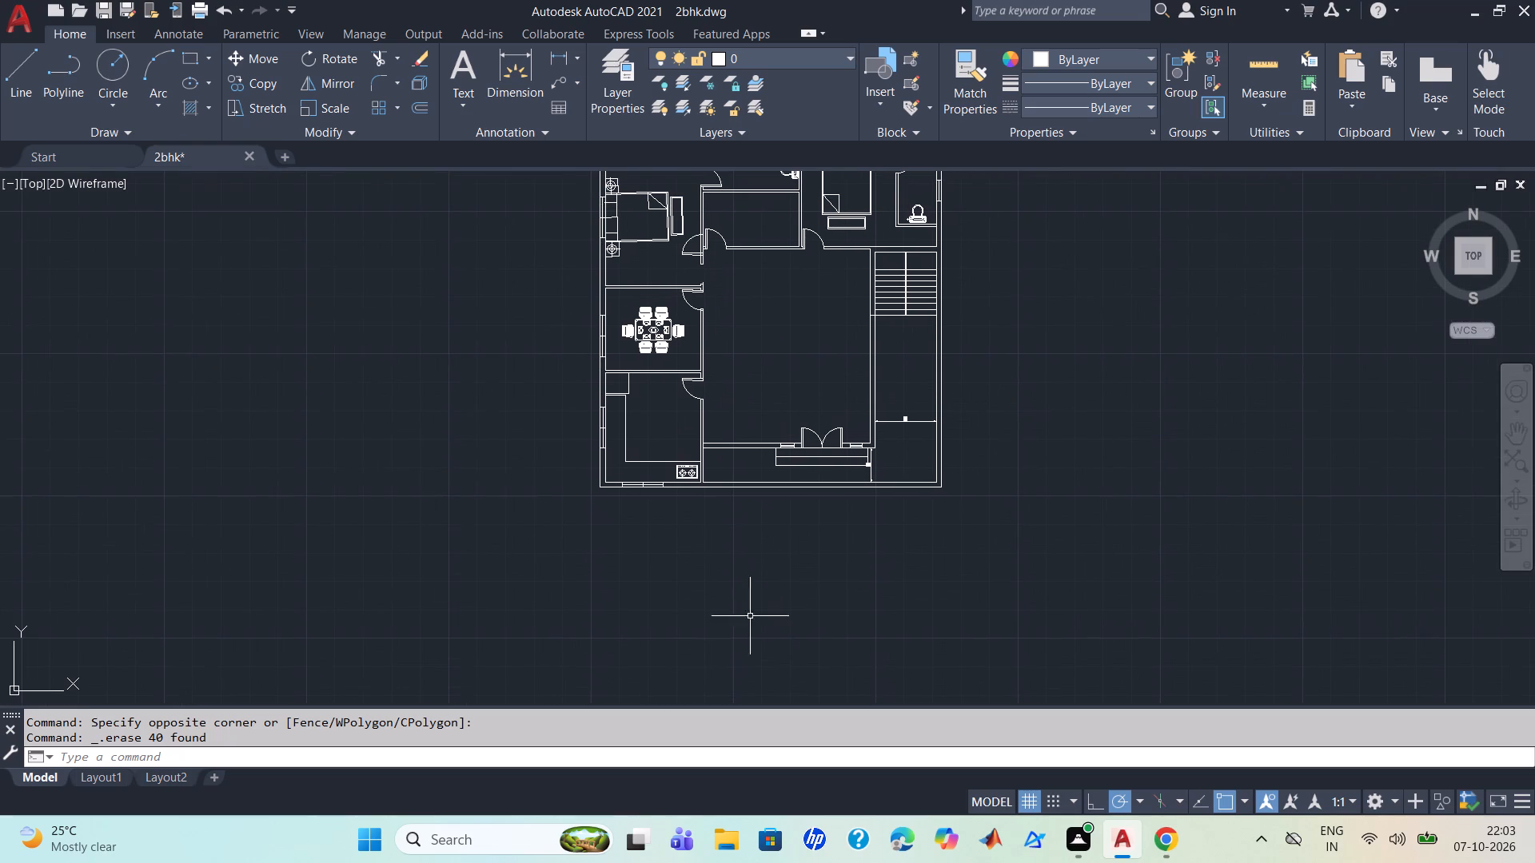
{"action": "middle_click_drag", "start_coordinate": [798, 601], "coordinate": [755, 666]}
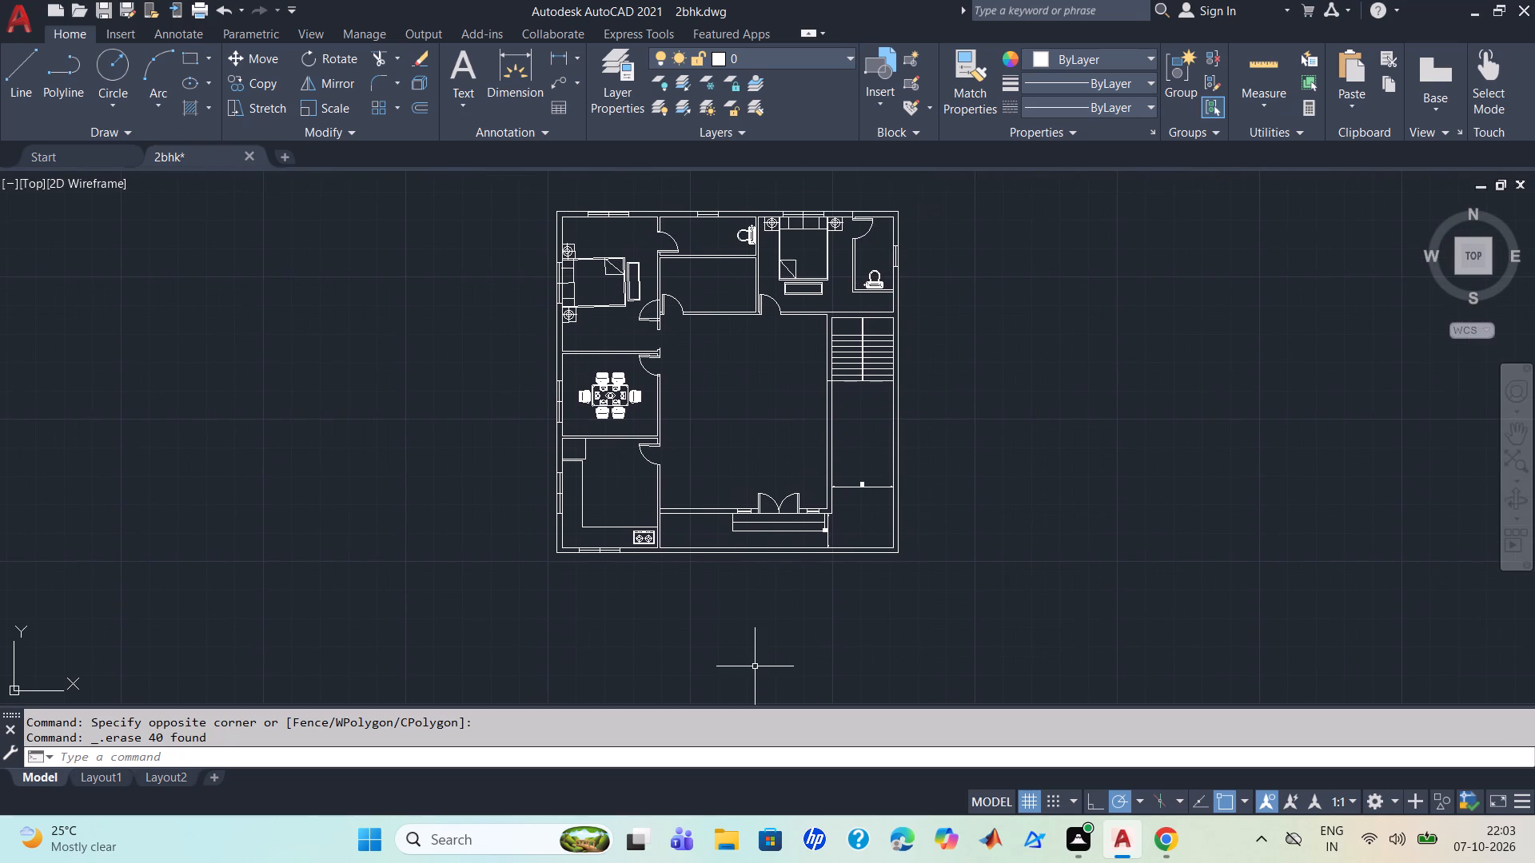
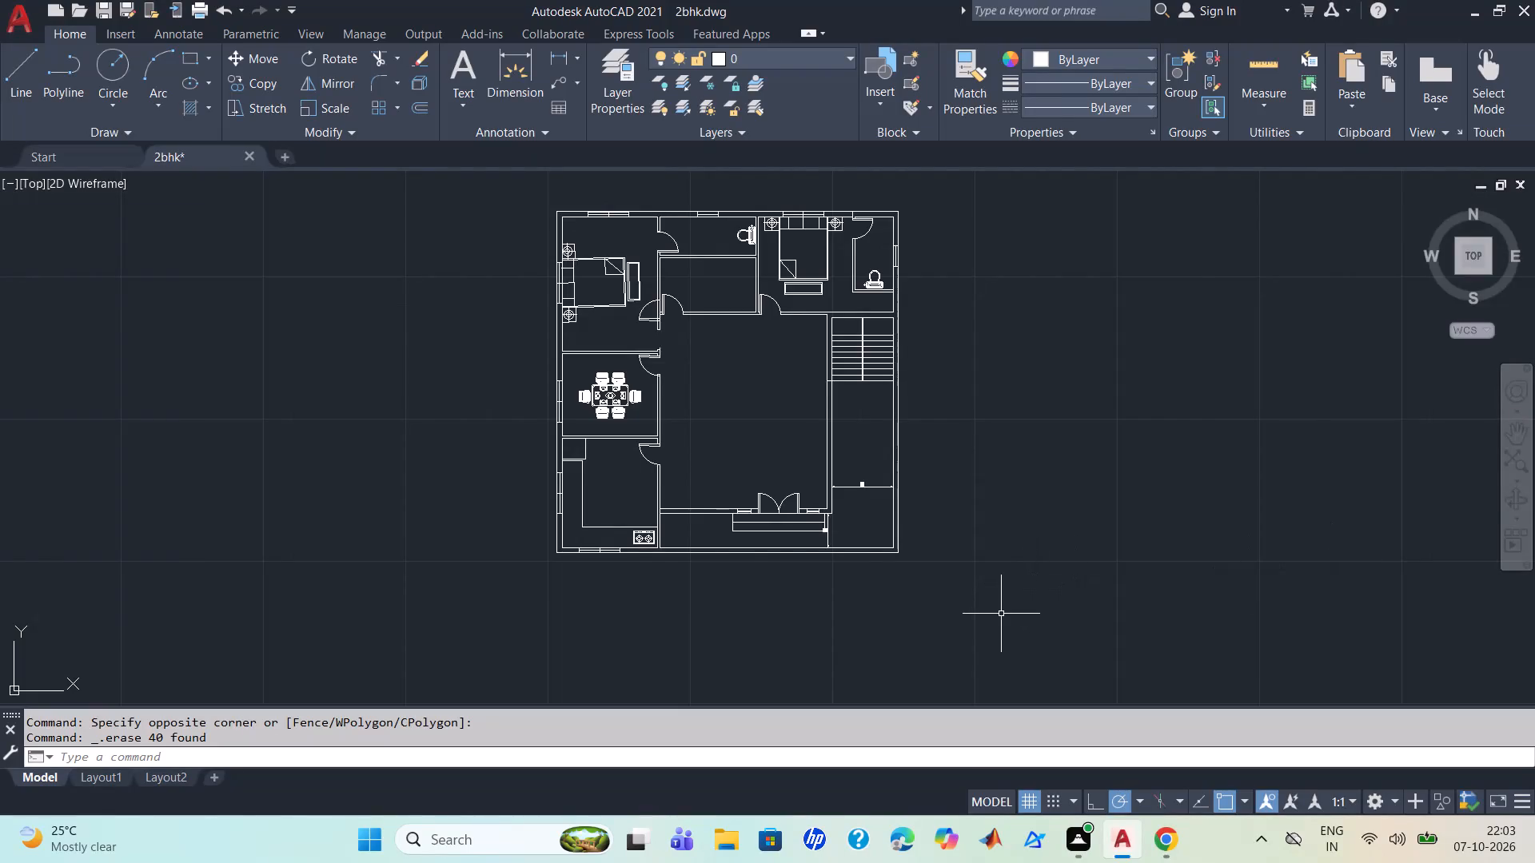
Inspect the 2BHK floor plan, from the entrance steps and side passage to the overall room layout.
{"action": "scroll", "coordinate": [921, 608], "scroll_direction": "up", "scroll_amount": 3}
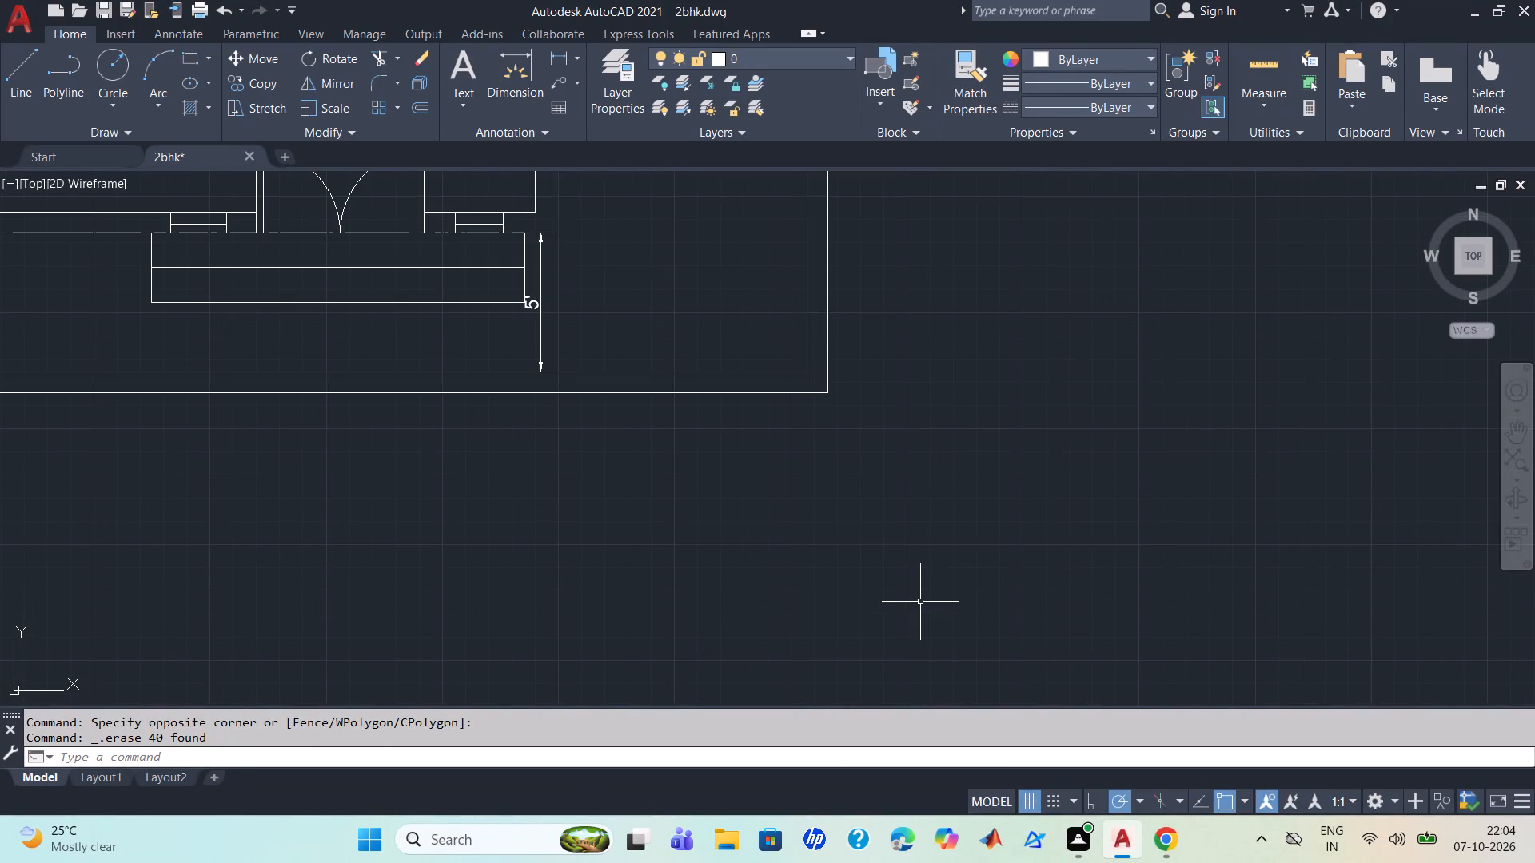
{"action": "middle_click_drag", "start_coordinate": [920, 591], "coordinate": [1076, 752]}
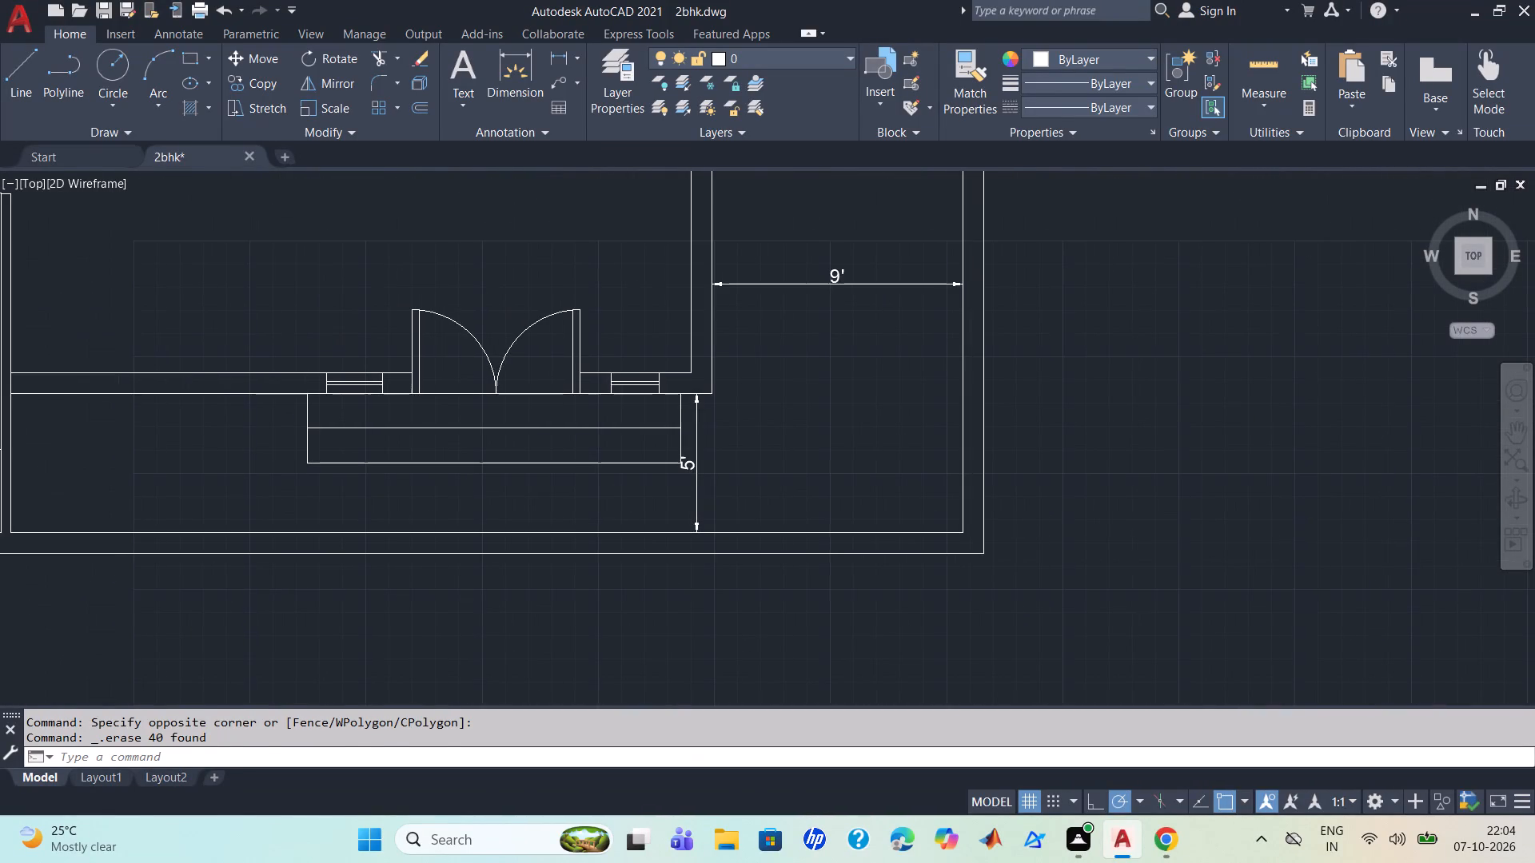
{"action": "scroll", "coordinate": [1083, 718], "scroll_direction": "up", "scroll_amount": 1}
{"action": "scroll", "coordinate": [1109, 551], "scroll_direction": "down", "scroll_amount": 2}
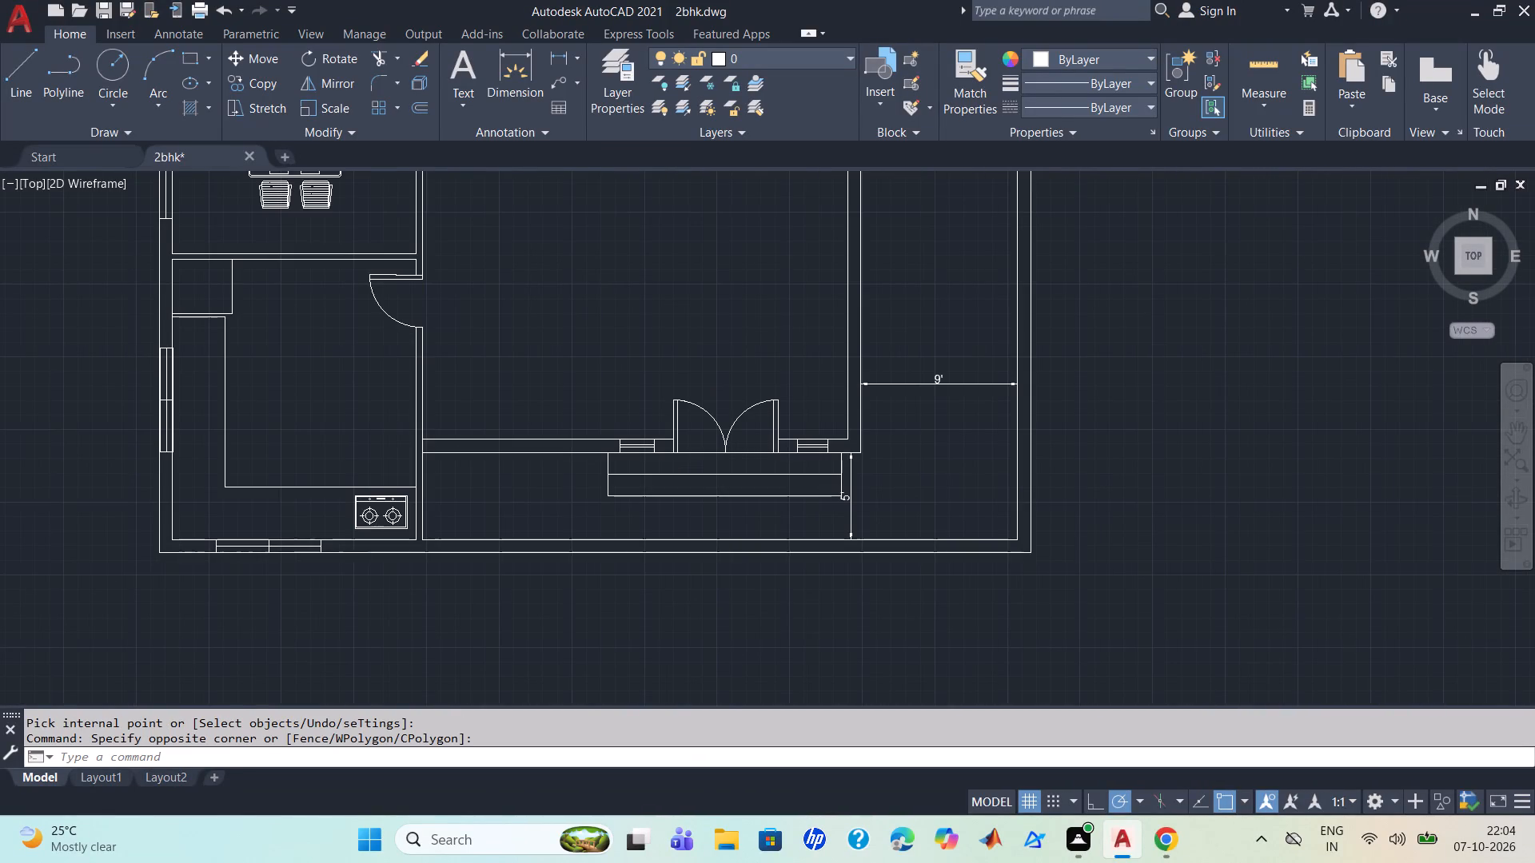
{"action": "scroll", "coordinate": [1109, 551], "scroll_direction": "down", "scroll_amount": 1}
{"action": "middle_click_drag", "start_coordinate": [1109, 551], "coordinate": [1071, 613]}
{"action": "scroll", "coordinate": [1054, 587], "scroll_direction": "up", "scroll_amount": 2}
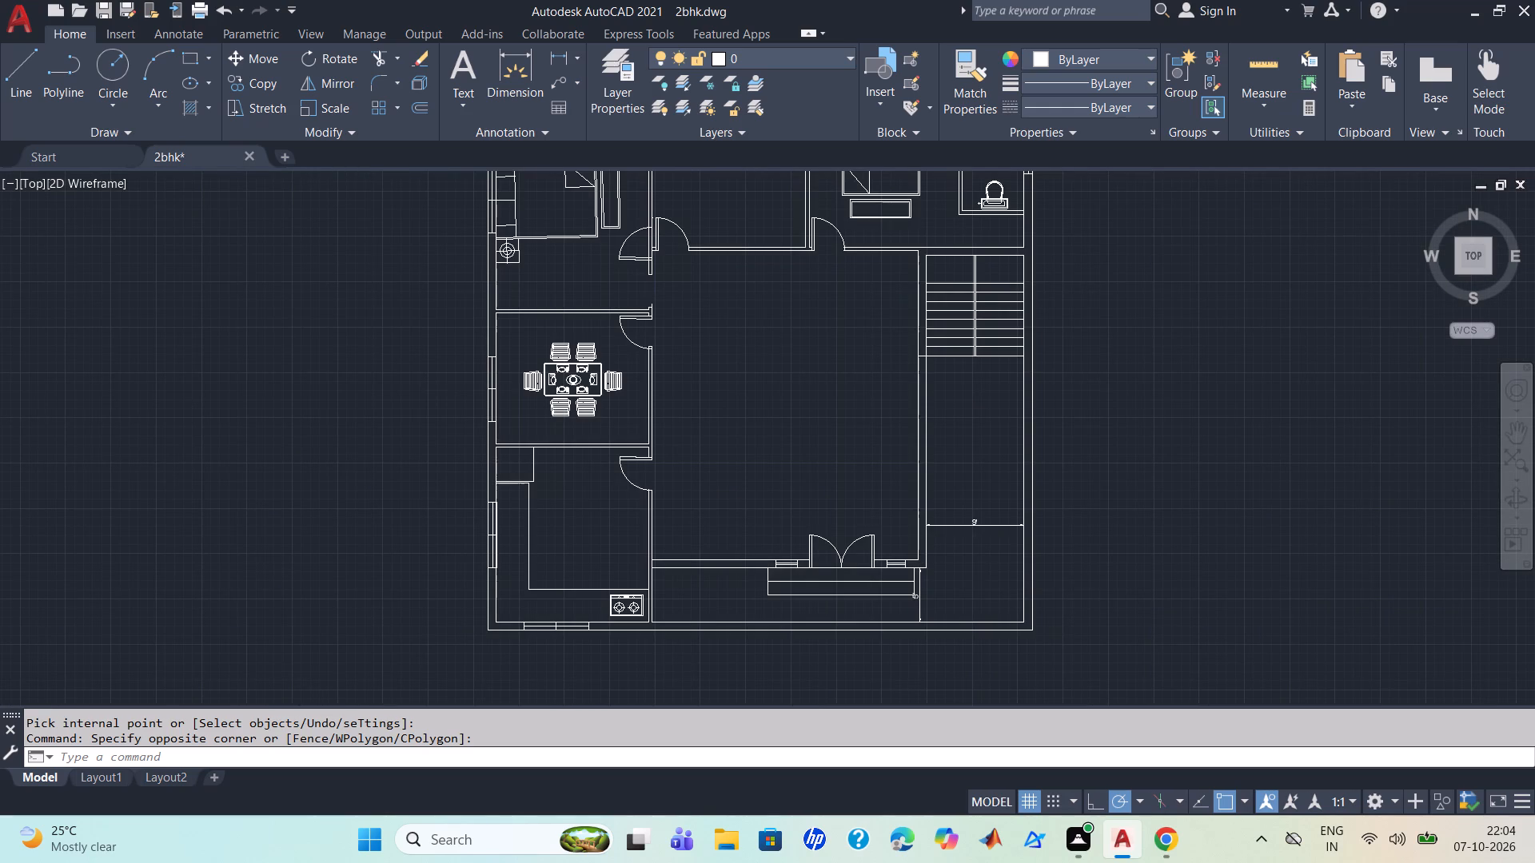
{"action": "scroll", "coordinate": [1054, 587], "scroll_direction": "down", "scroll_amount": 2}
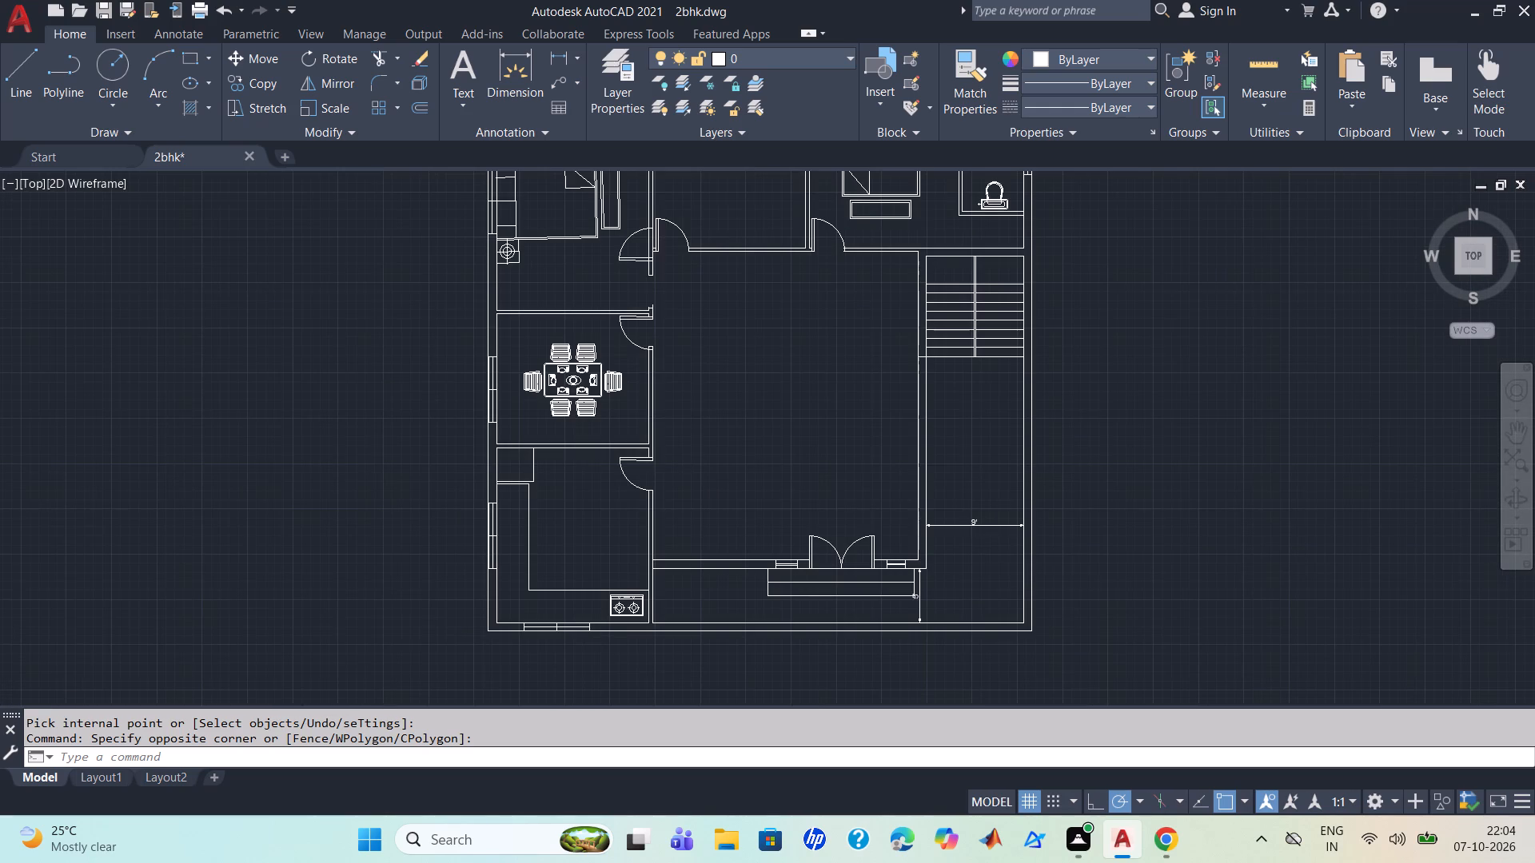
{"action": "scroll", "coordinate": [1054, 586], "scroll_direction": "up", "scroll_amount": 1}
{"action": "middle_click_drag", "start_coordinate": [1054, 586], "coordinate": [1026, 611]}
{"action": "scroll", "coordinate": [1035, 602], "scroll_direction": "down", "scroll_amount": 1}
{"action": "middle_click_drag", "start_coordinate": [1082, 600], "coordinate": [1030, 591]}
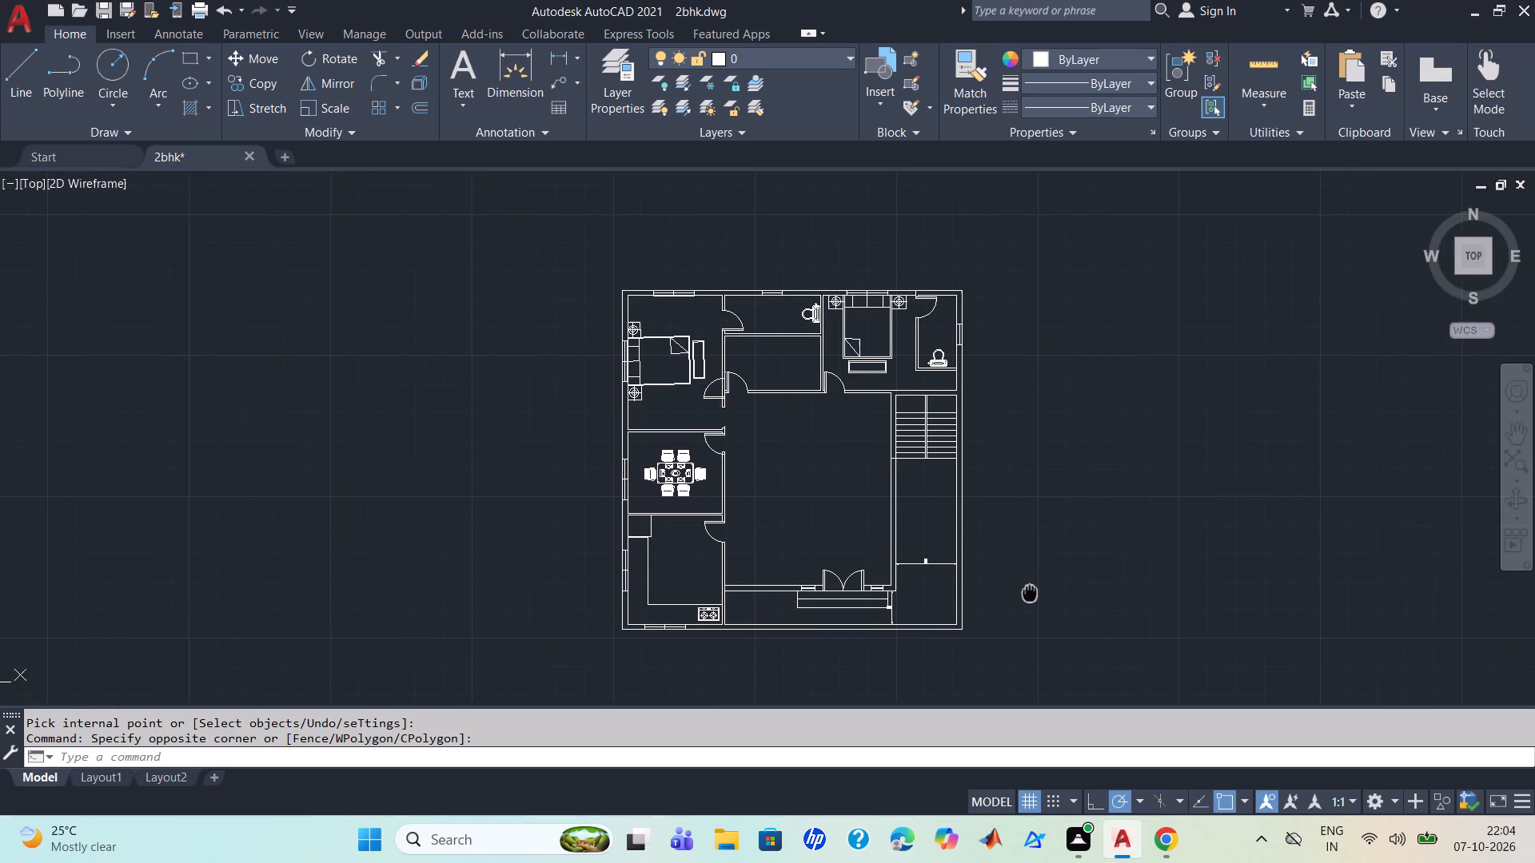
{"action": "middle_click_drag", "start_coordinate": [1030, 591], "coordinate": [1008, 588]}
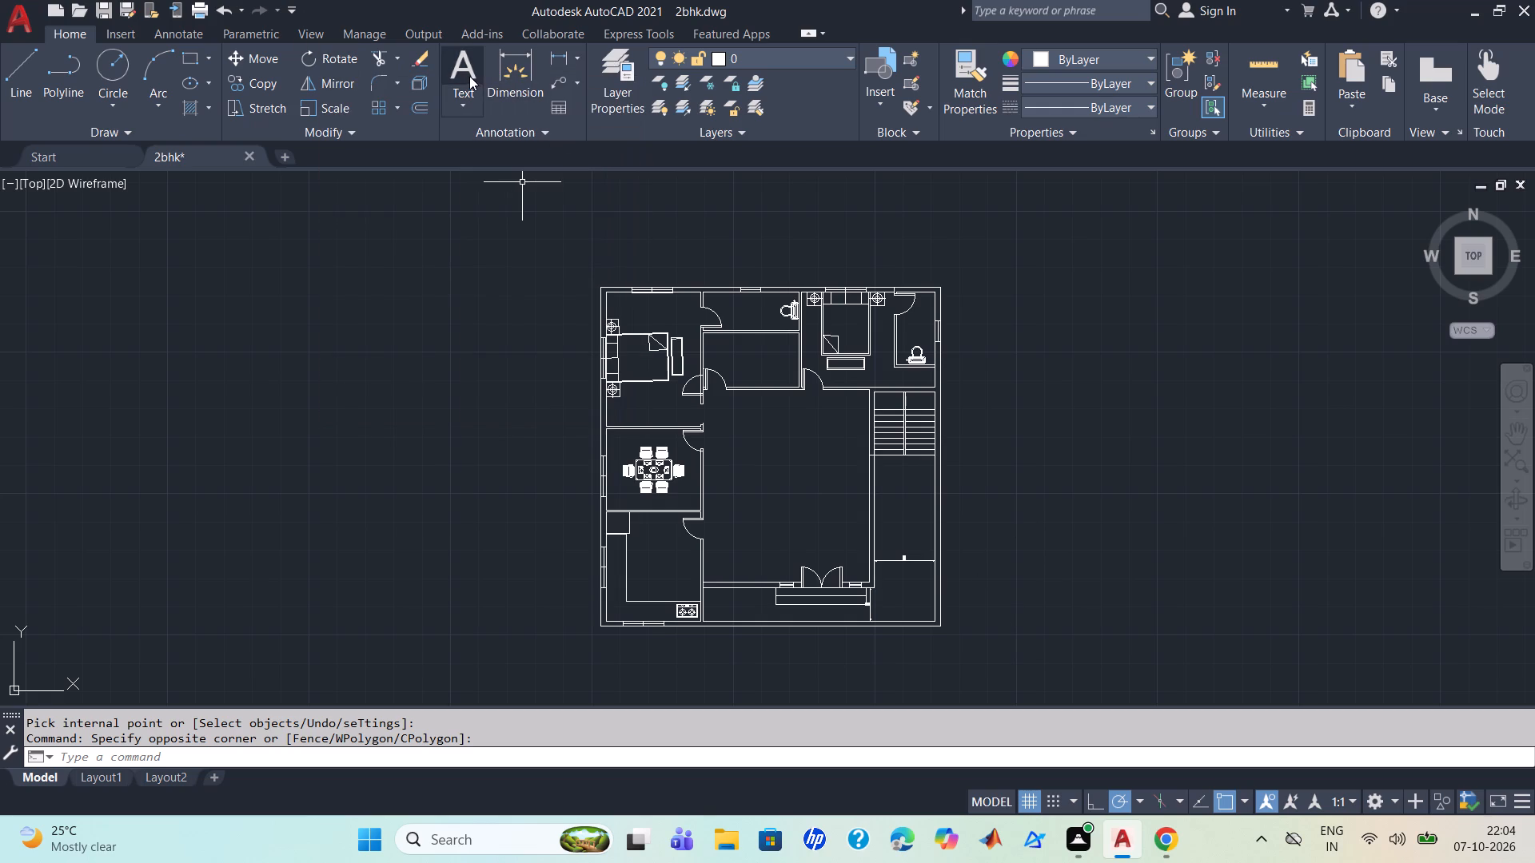
Add the multiline text label POOJA inside the small room below the top-centre toilet.
{"action": "left_click", "coordinate": [469, 76]}
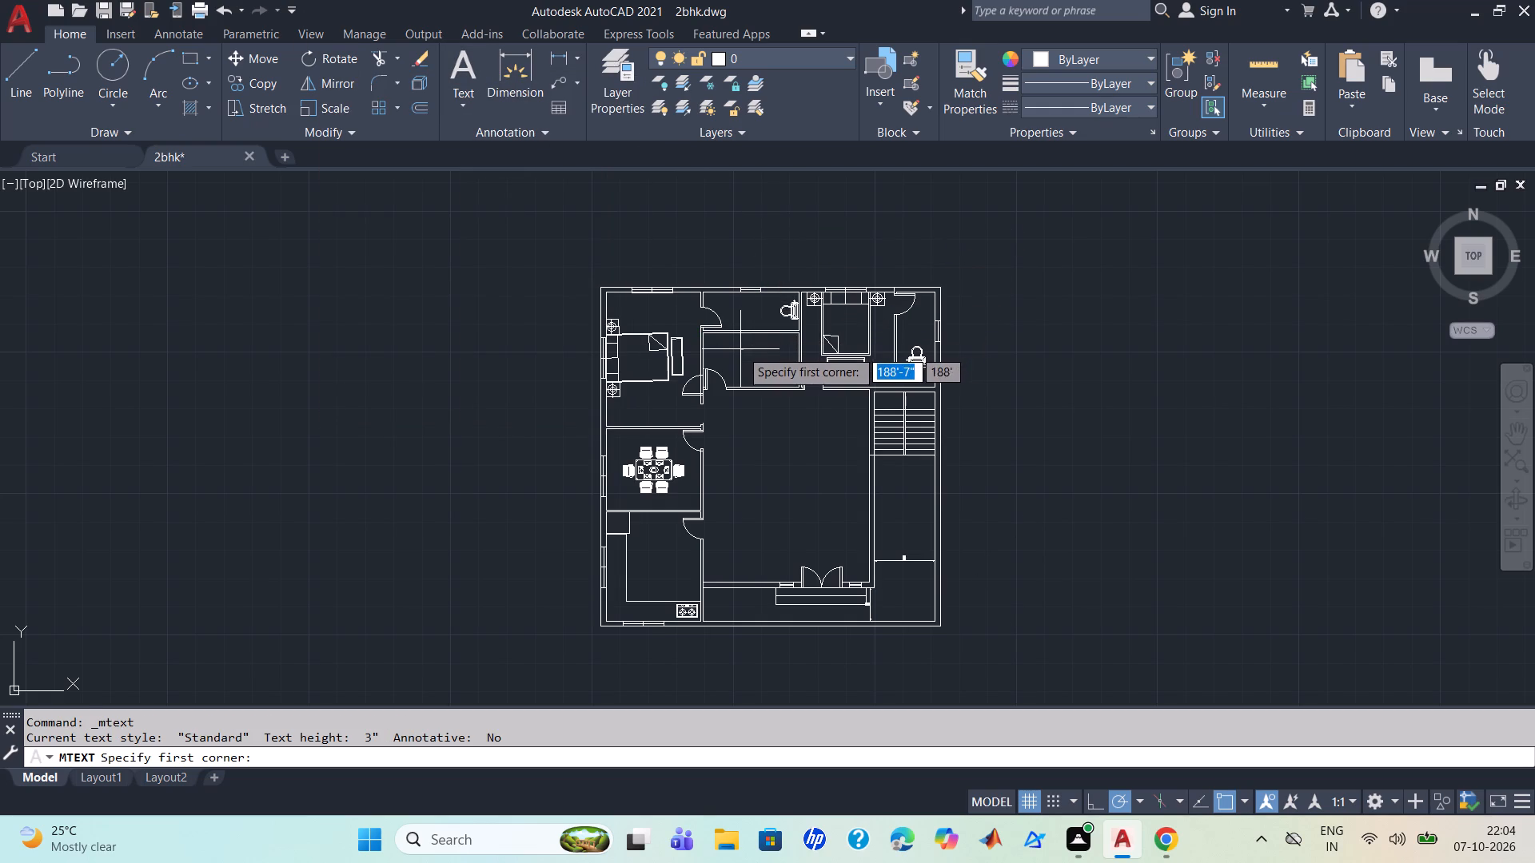
{"action": "left_click", "coordinate": [740, 354]}
{"action": "scroll", "coordinate": [741, 354], "scroll_direction": "up", "scroll_amount": 1}
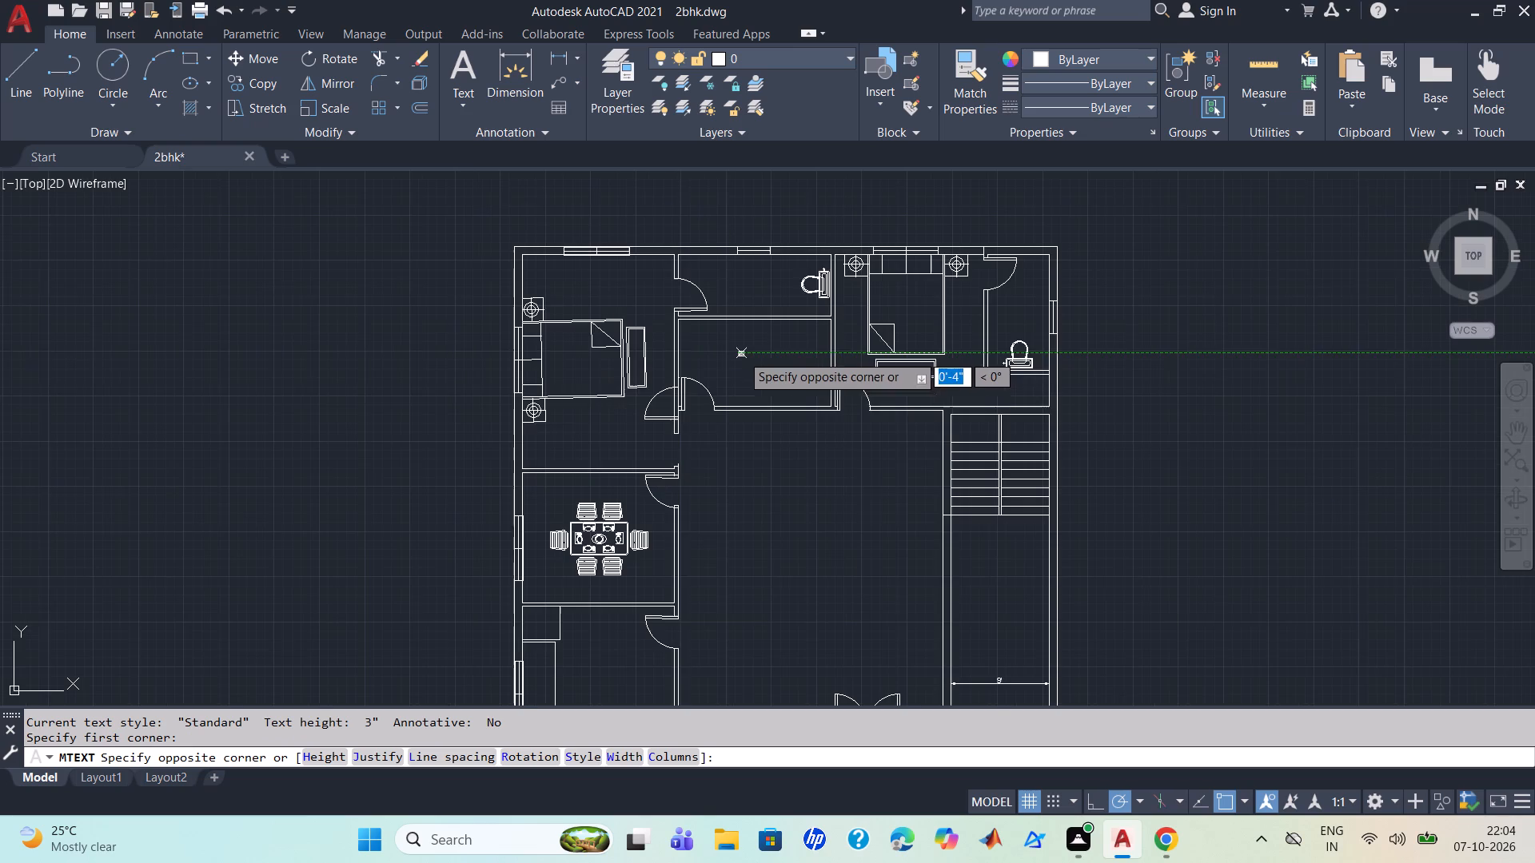
{"action": "scroll", "coordinate": [741, 353], "scroll_direction": "up", "scroll_amount": 1}
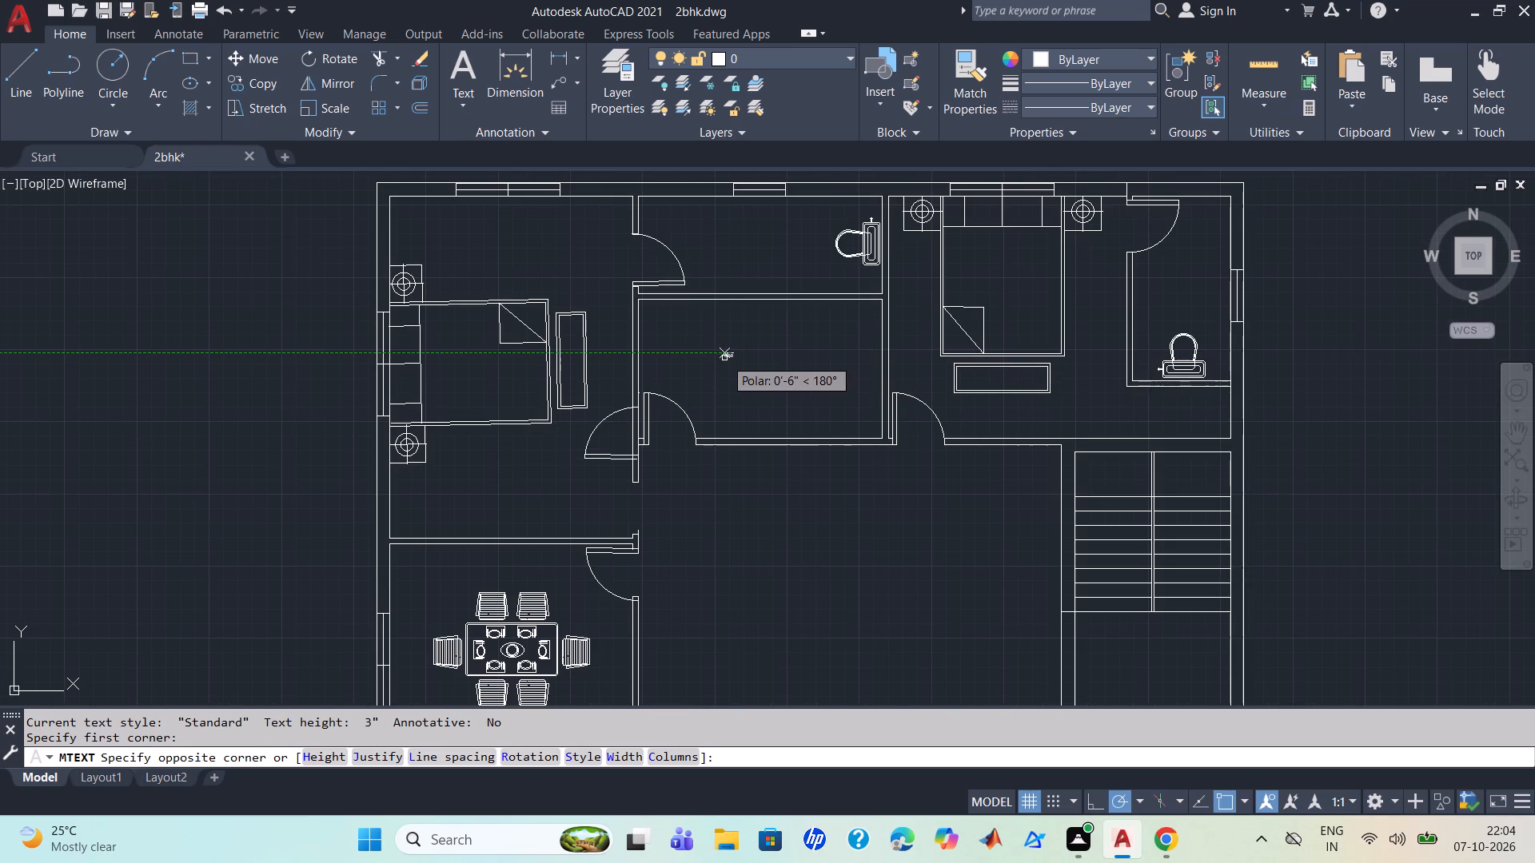
{"action": "left_click", "coordinate": [724, 357]}
{"action": "scroll", "coordinate": [748, 341], "scroll_direction": "up", "scroll_amount": 2}
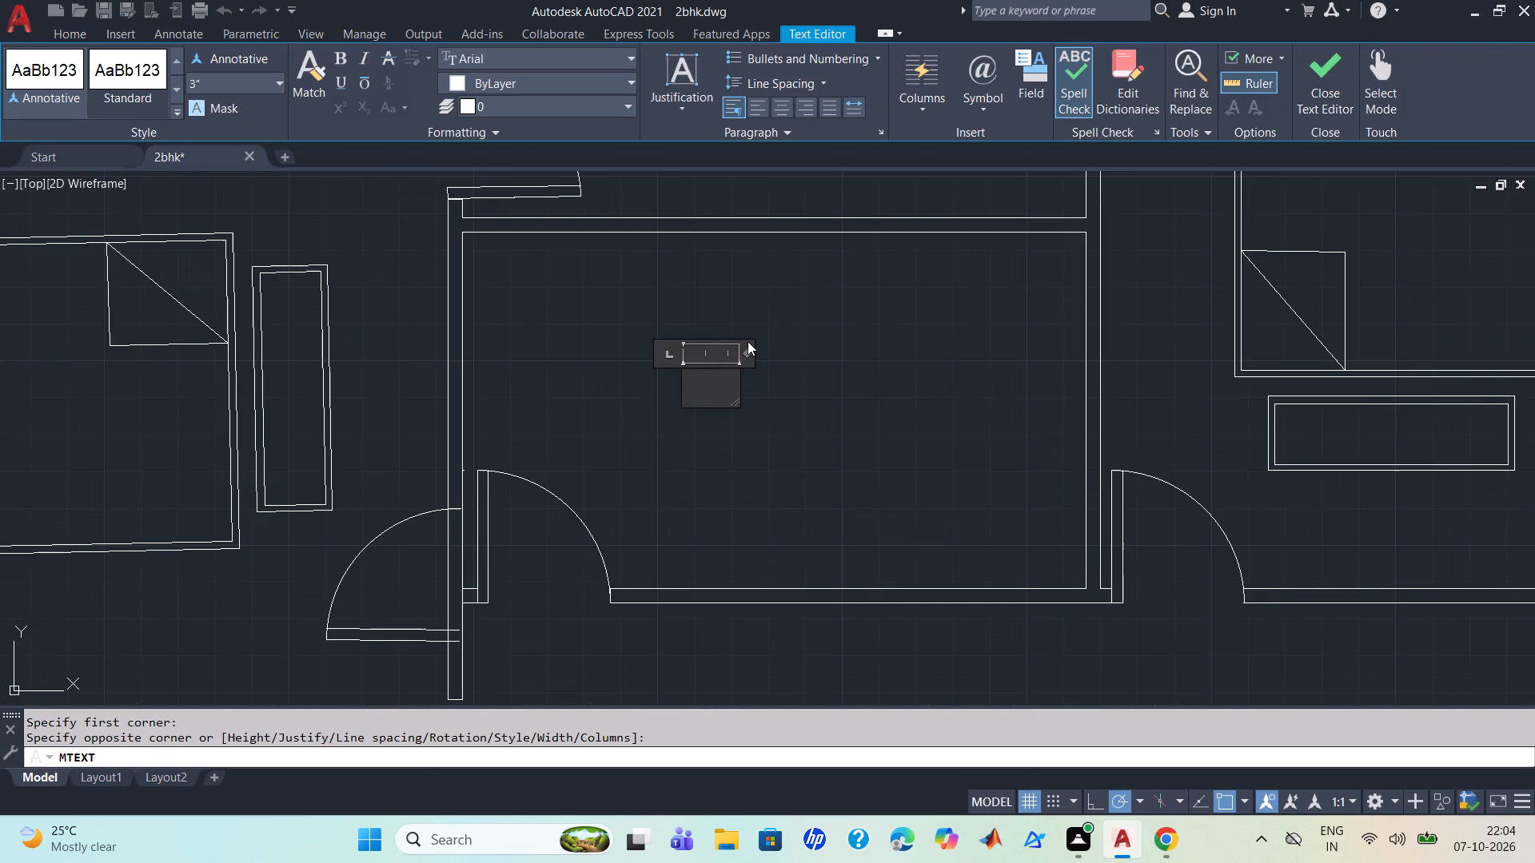
{"action": "key", "text": "p"}
{"action": "key", "text": "BackSpace"}
{"action": "type", "text": "POOJA"}
{"action": "key", "text": "Return"}
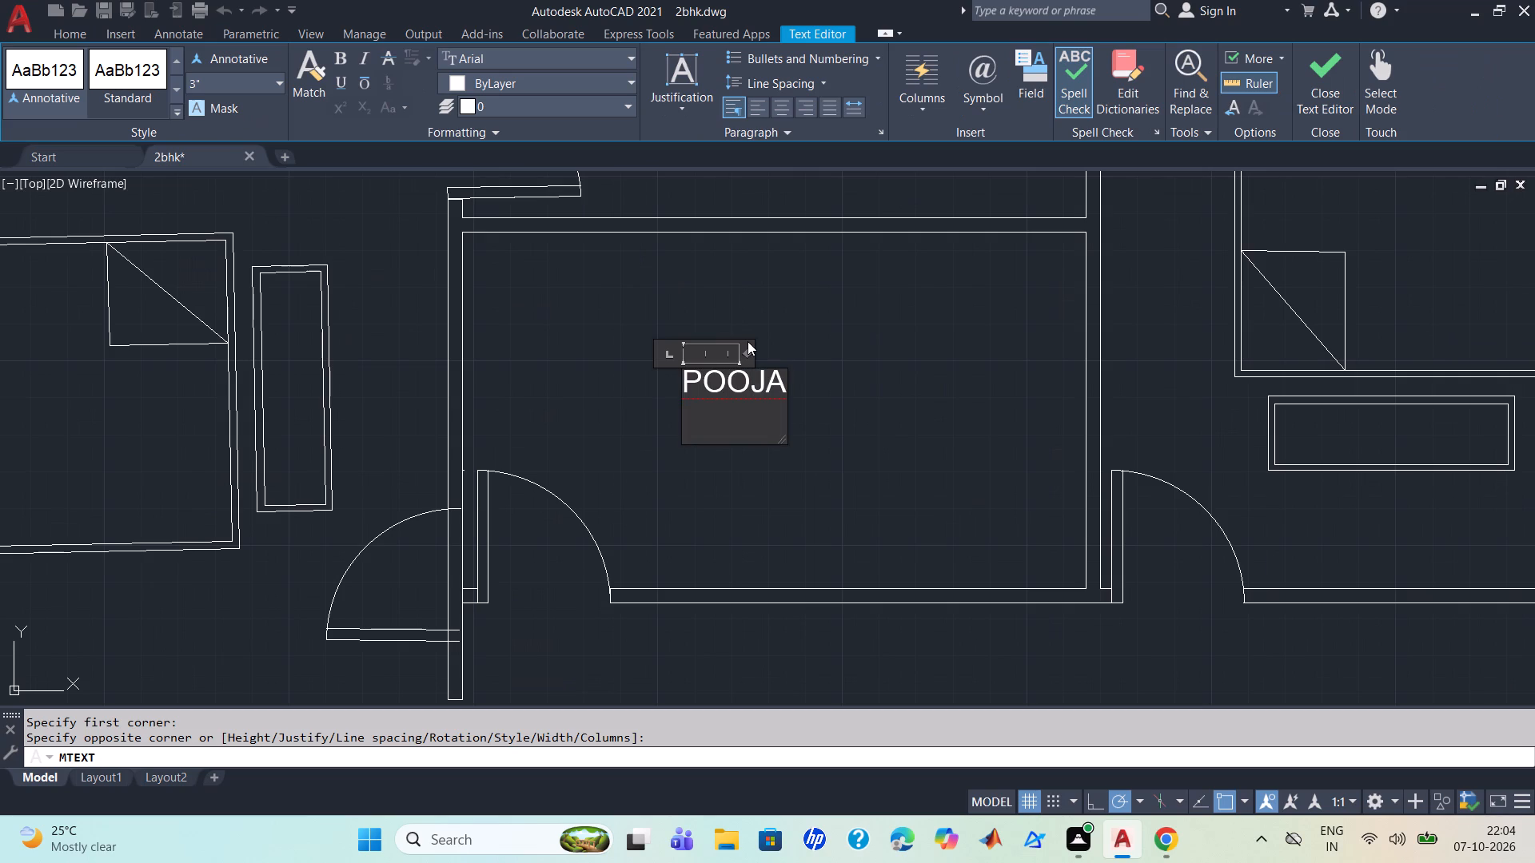
{"action": "left_click", "coordinate": [1030, 399]}
Set the text height of the POOJA label to 9" in its properties, and deselect it.
{"action": "scroll", "coordinate": [959, 424], "scroll_direction": "up", "scroll_amount": 1}
{"action": "scroll", "coordinate": [959, 424], "scroll_direction": "down", "scroll_amount": 5}
{"action": "scroll", "coordinate": [959, 424], "scroll_direction": "up", "scroll_amount": 1}
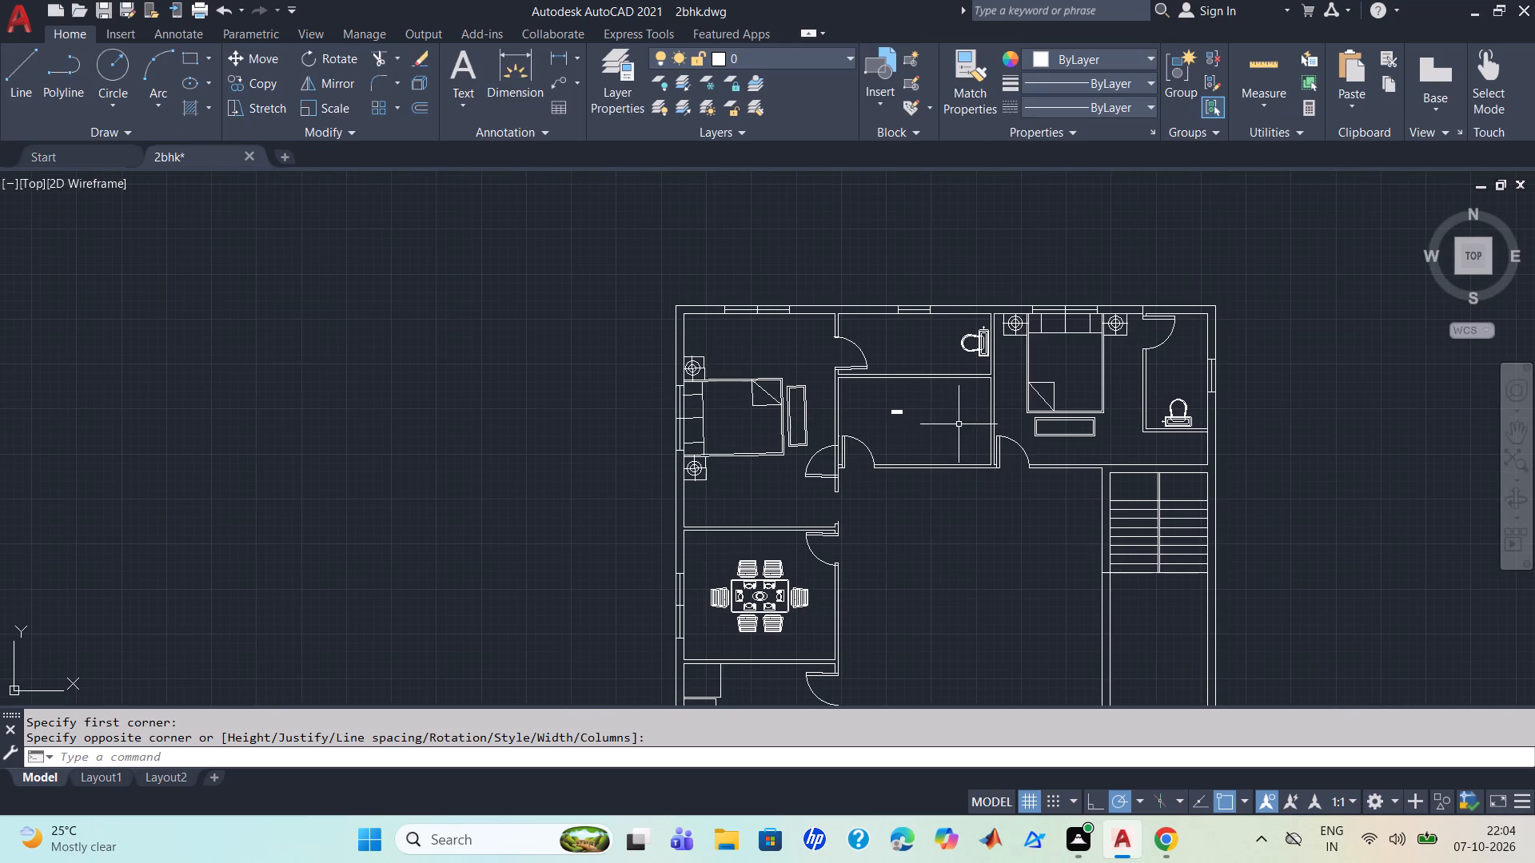
{"action": "left_click", "coordinate": [932, 432]}
{"action": "left_click", "coordinate": [880, 404]}
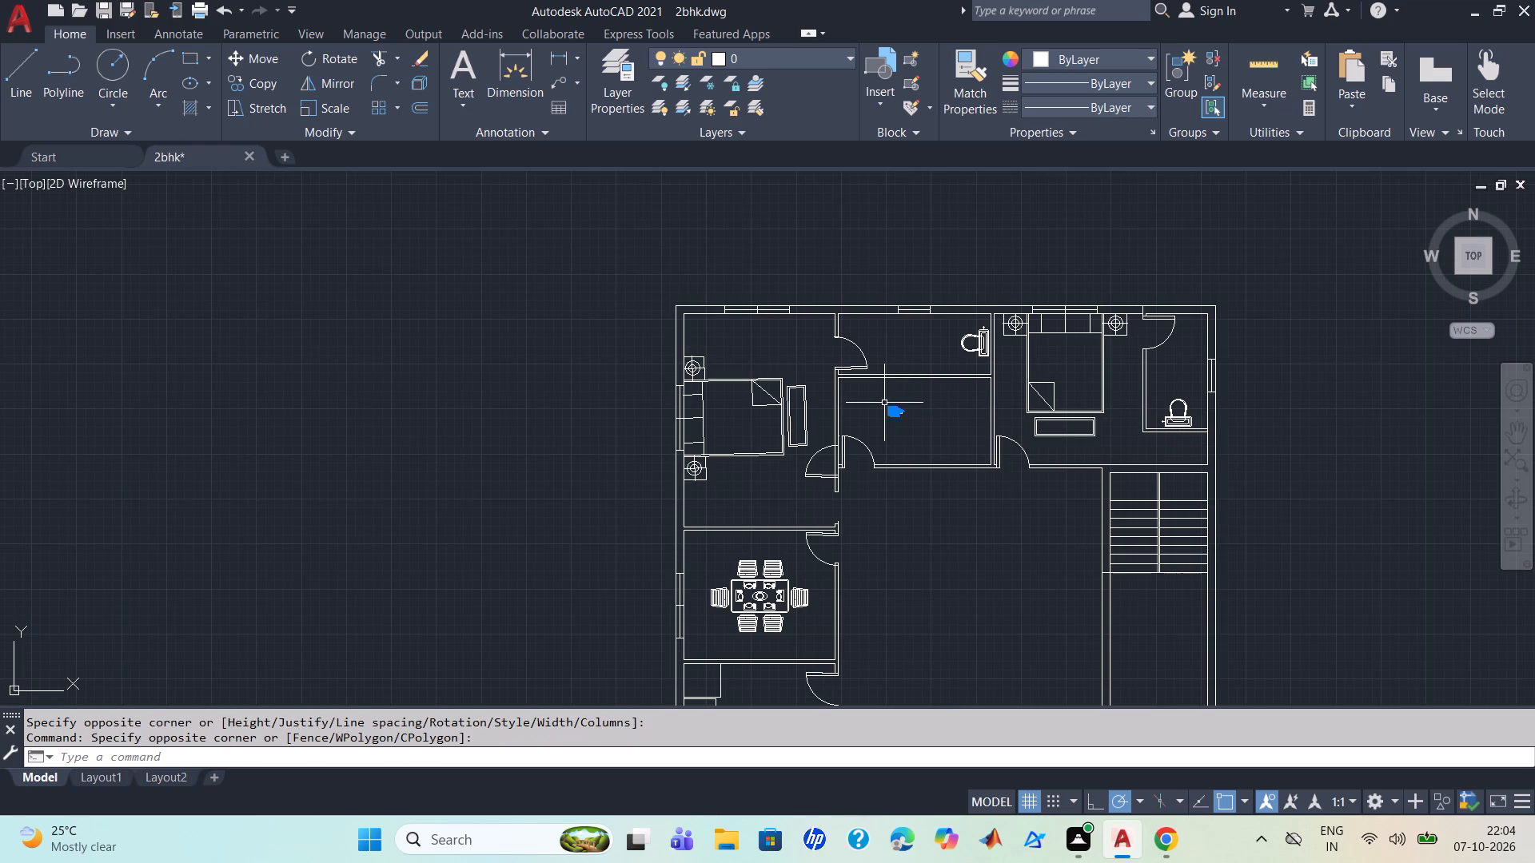
{"action": "key", "text": "ctrl+1"}
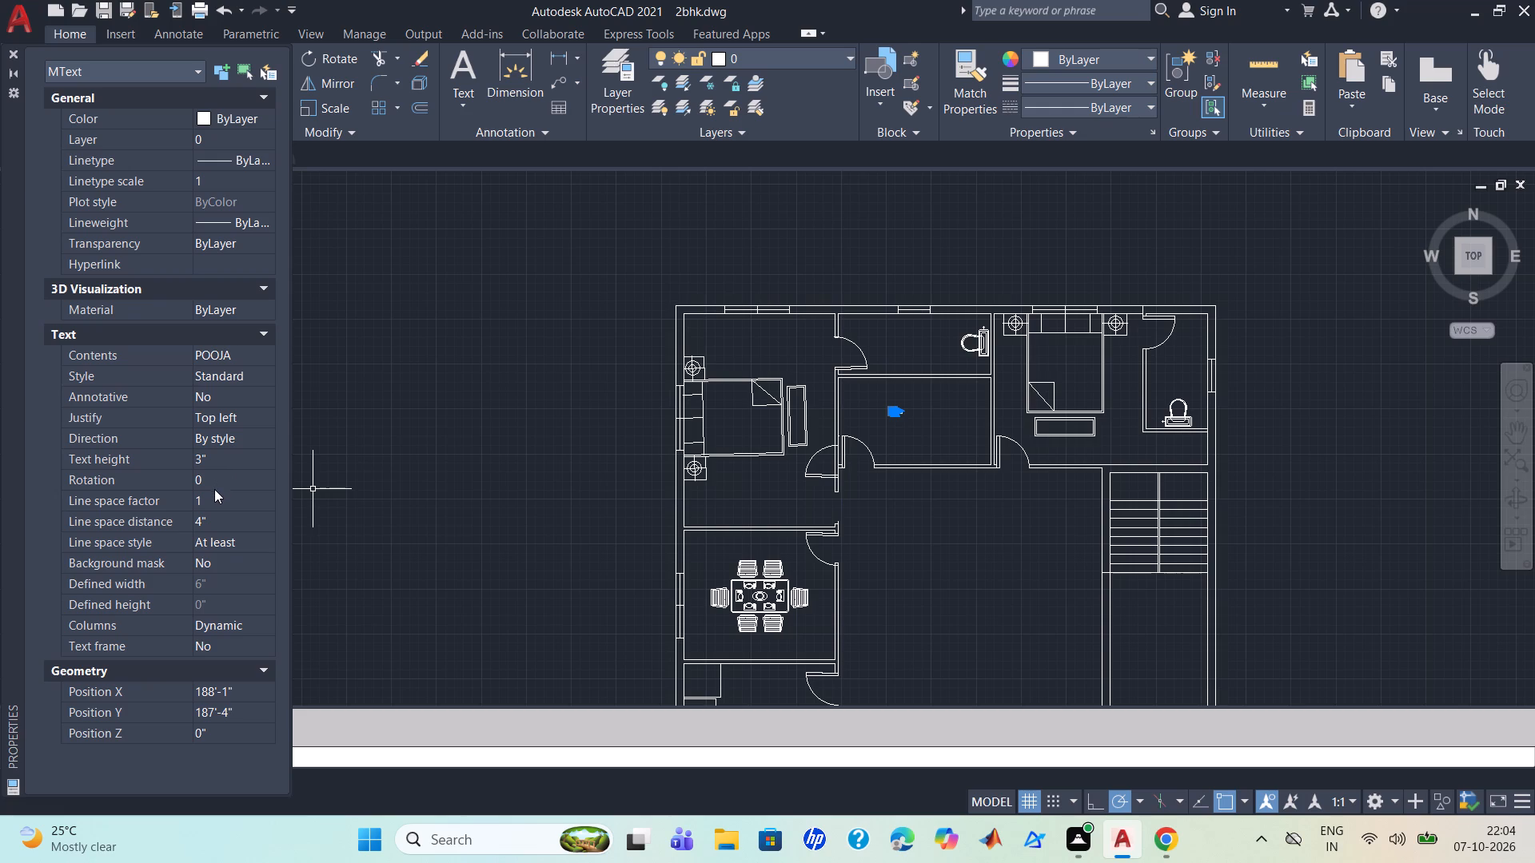
{"action": "left_click", "coordinate": [225, 455]}
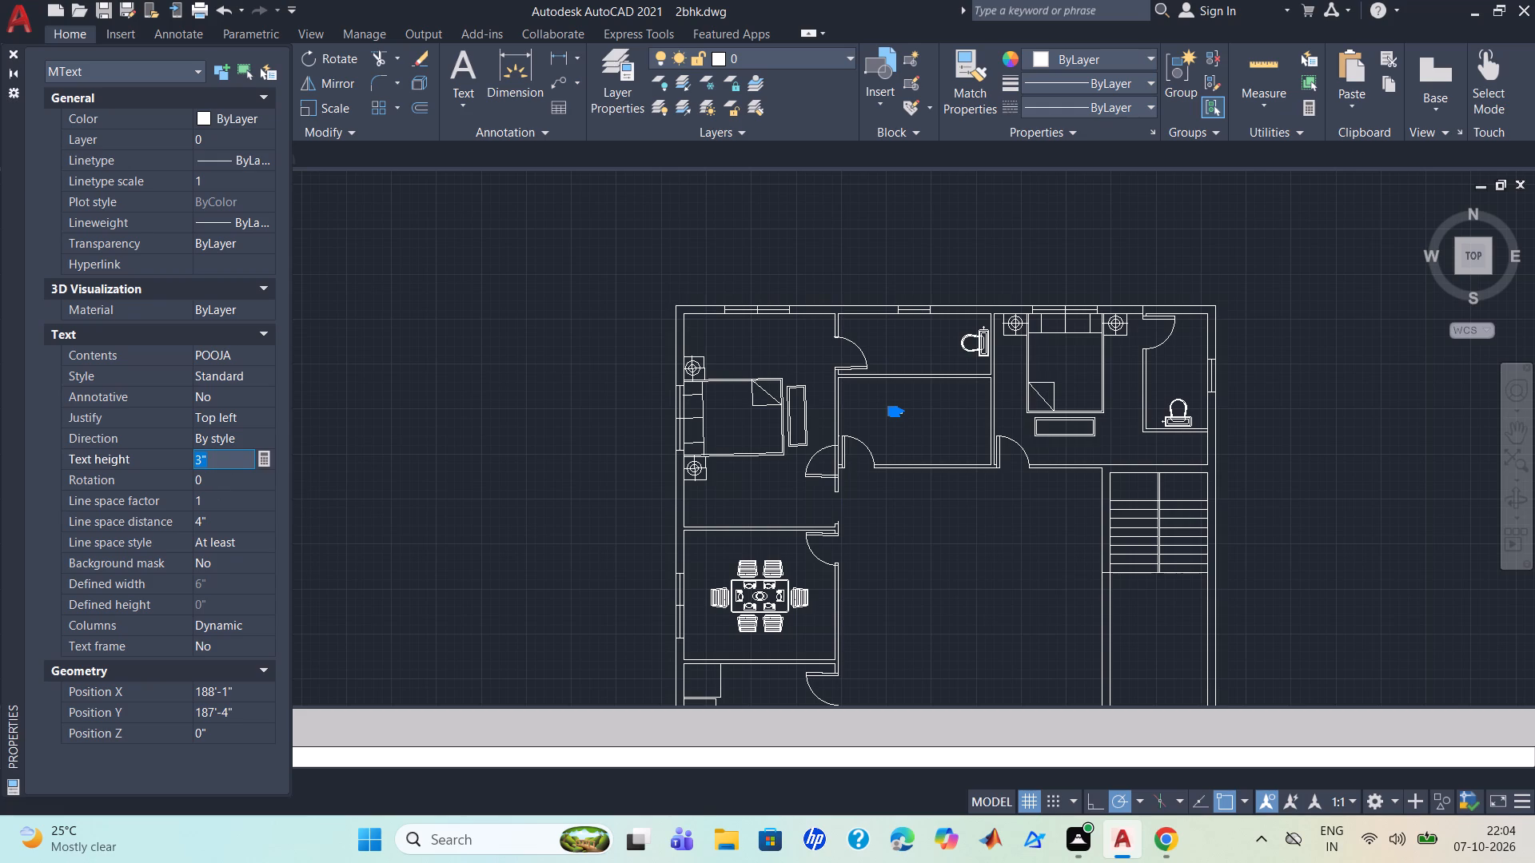
{"action": "key", "text": "9"}
{"action": "key", "text": "Return"}
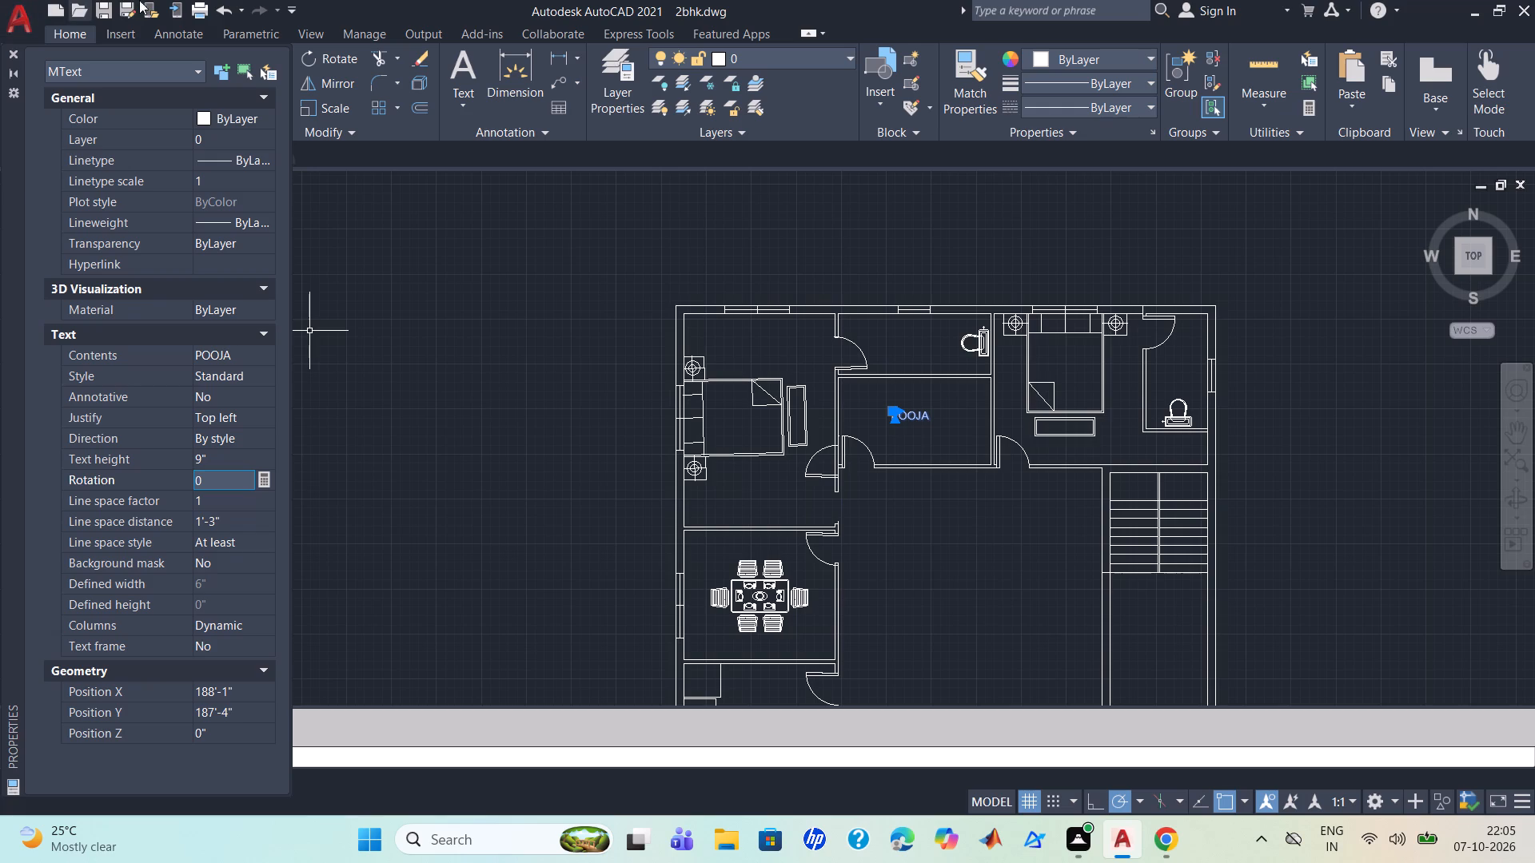
{"action": "left_click", "coordinate": [10, 53]}
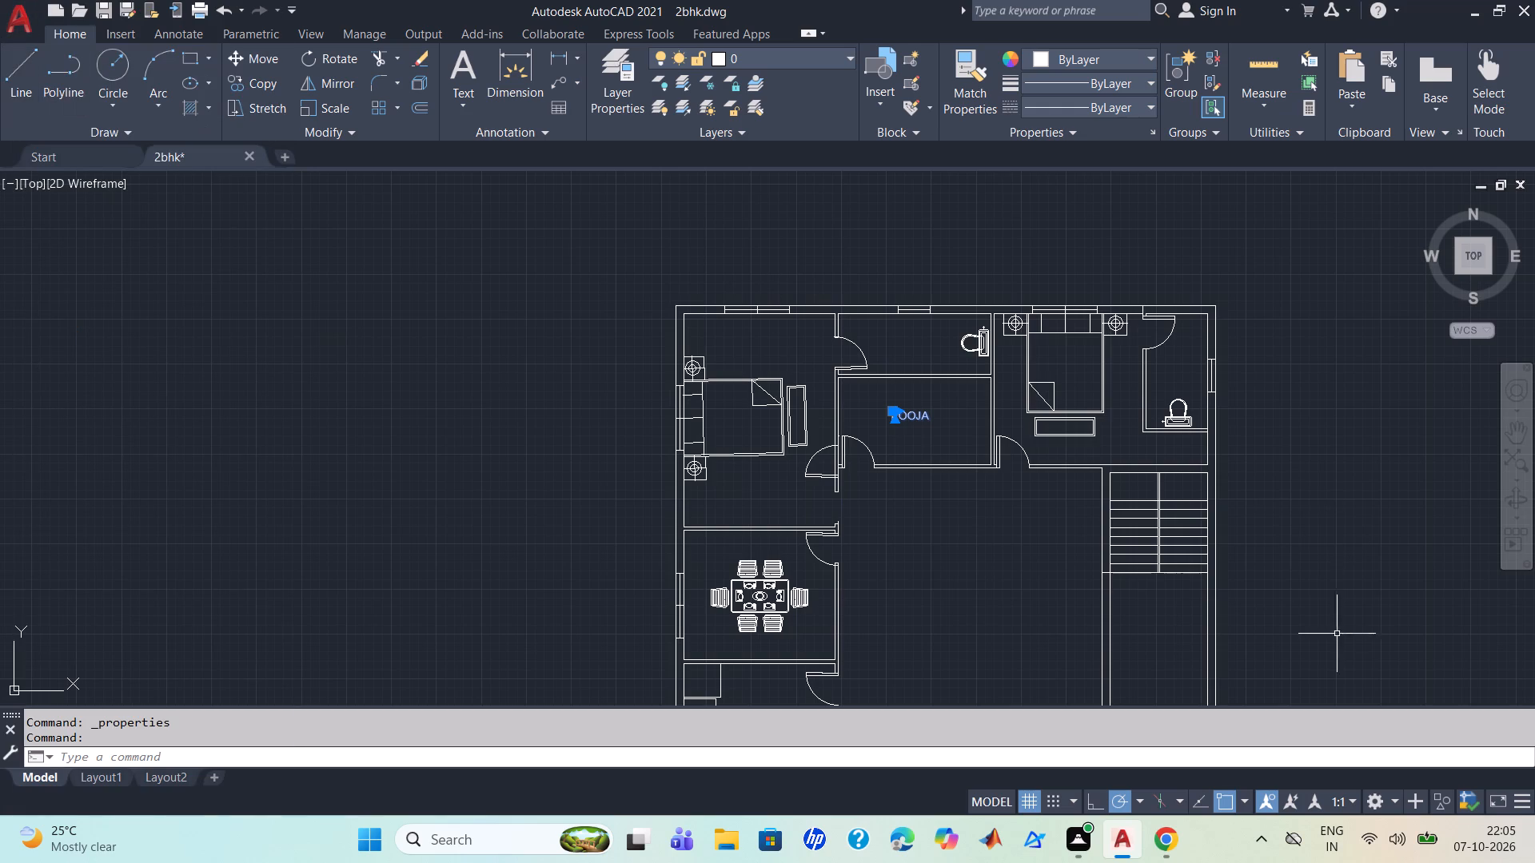
{"action": "left_click", "coordinate": [1282, 608]}
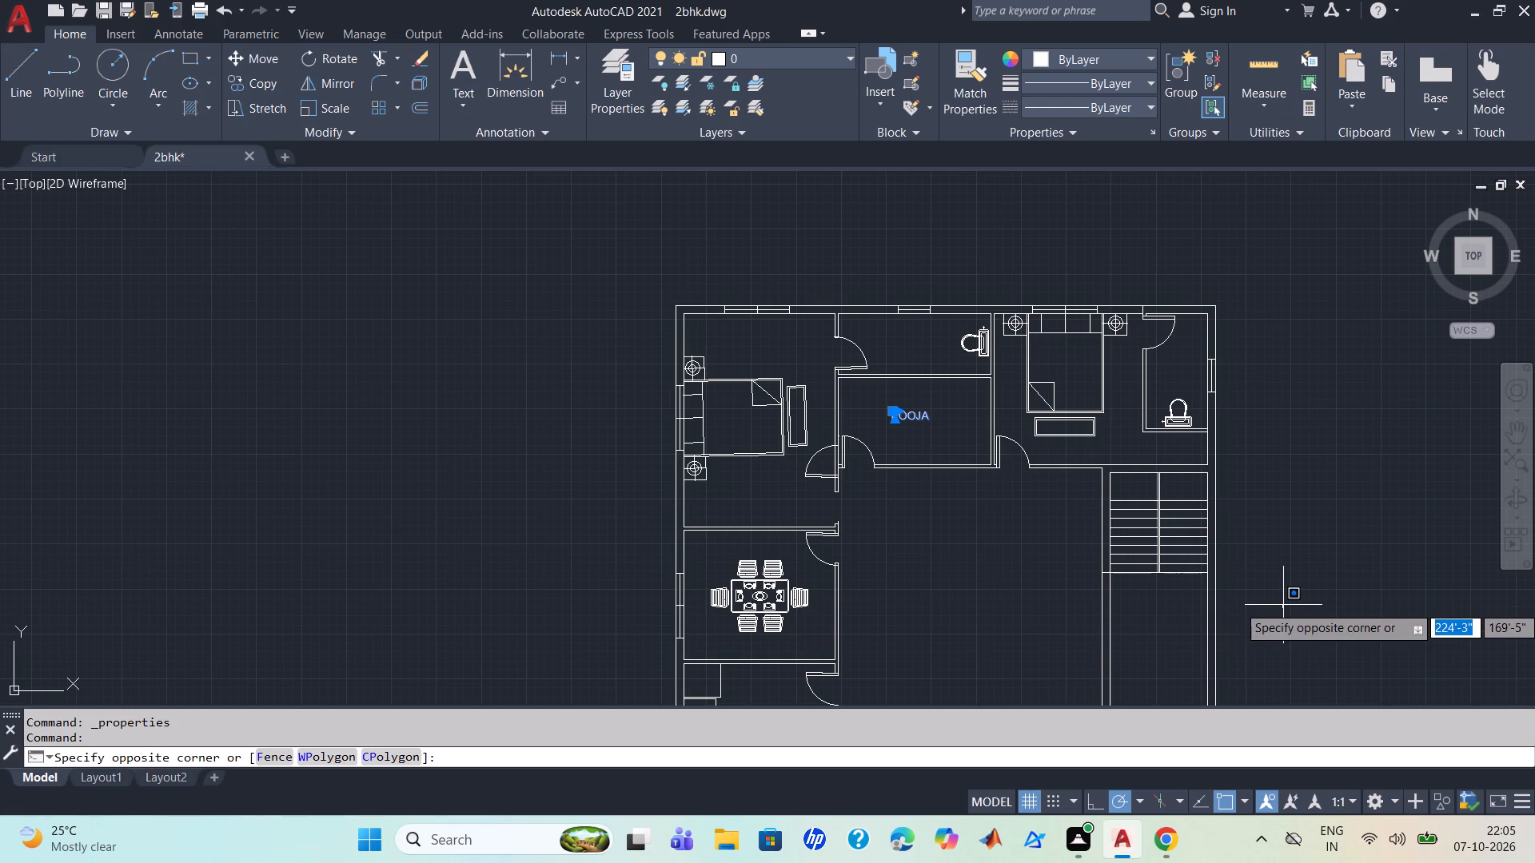
{"action": "key", "text": "Escape"}
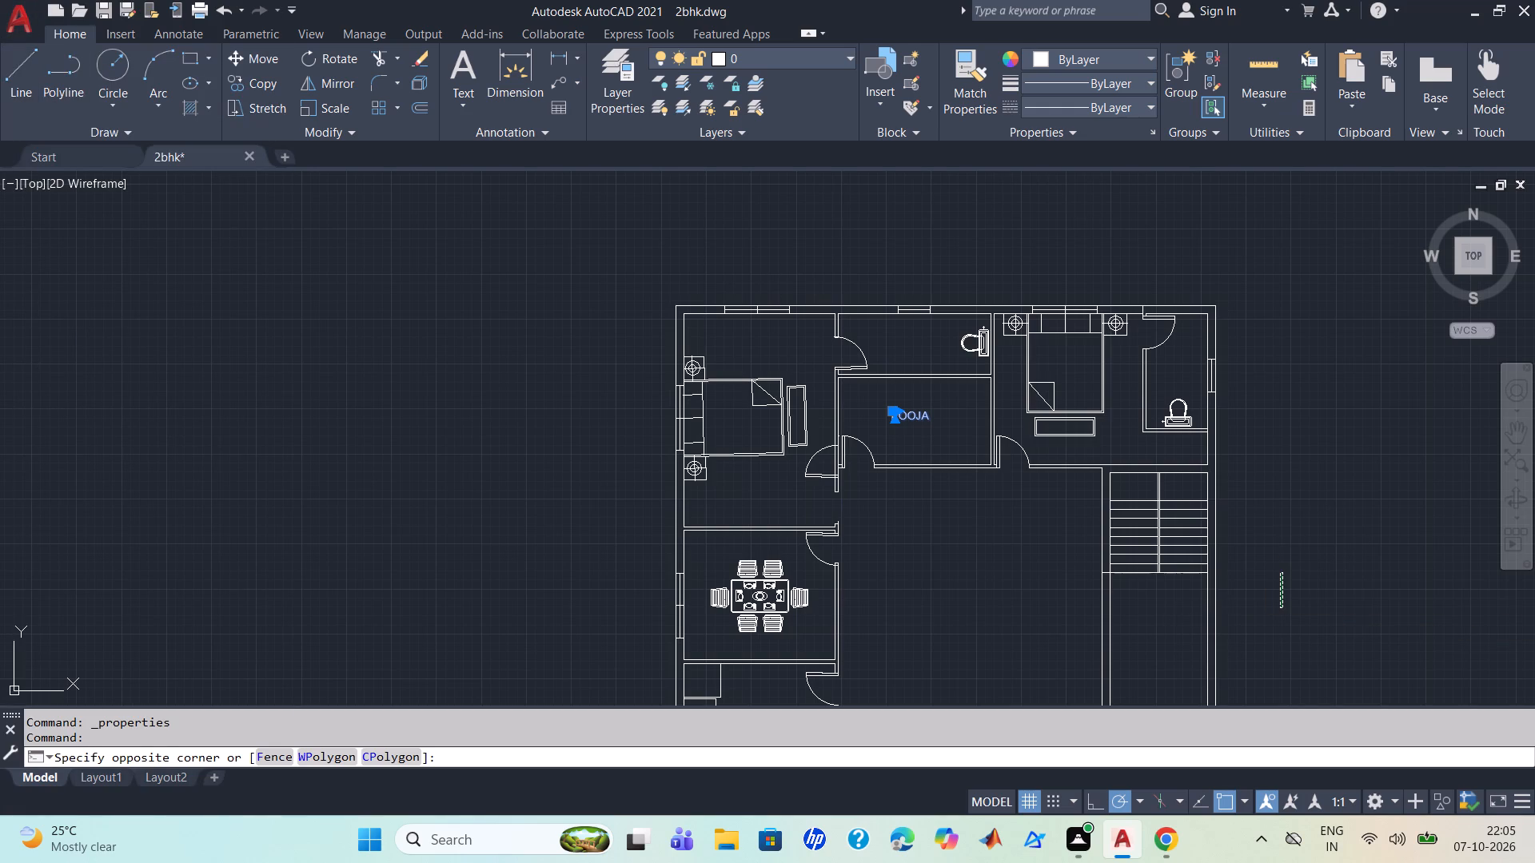
{"action": "key", "text": "Escape"}
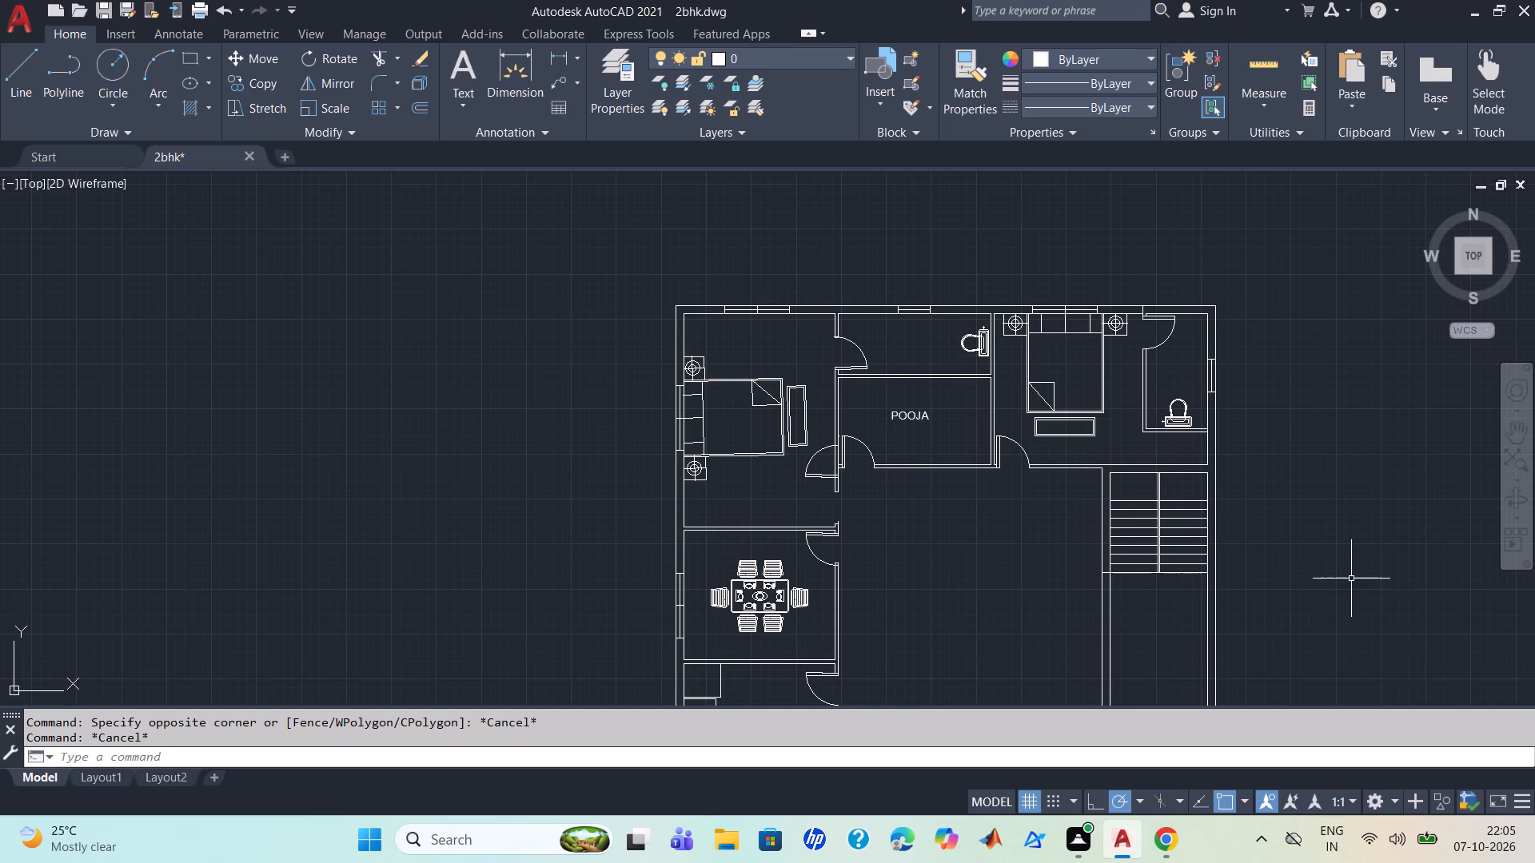
Review the whole floor plan around the labelled pooja room, hall, dining room and kitchen.
{"action": "scroll", "coordinate": [1351, 579], "scroll_direction": "up", "scroll_amount": 2}
{"action": "scroll", "coordinate": [1351, 579], "scroll_direction": "down", "scroll_amount": 2}
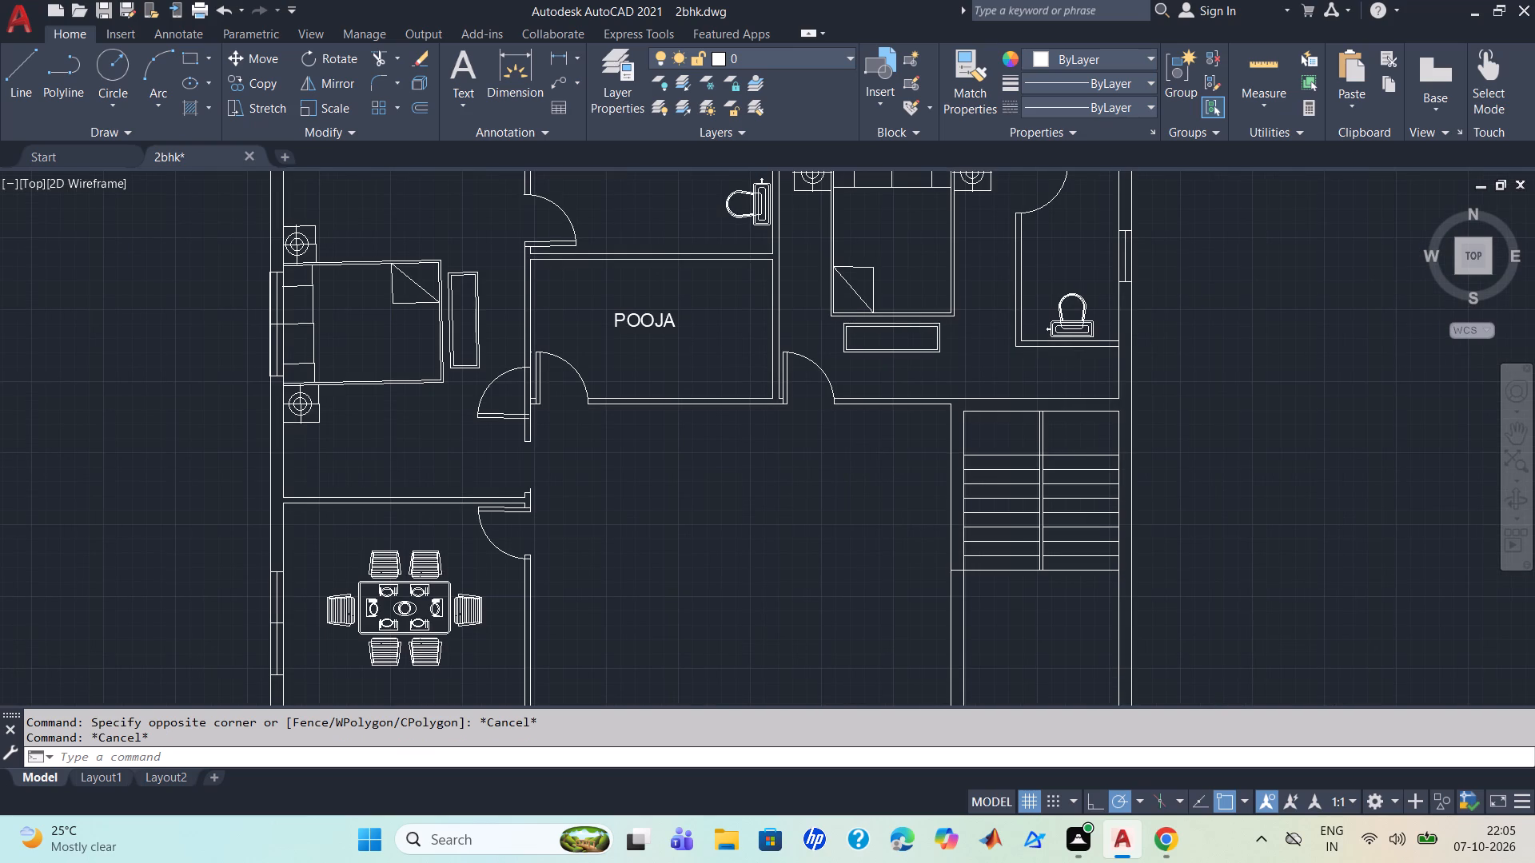
{"action": "middle_click_drag", "start_coordinate": [1351, 579], "coordinate": [1334, 360]}
{"action": "scroll", "coordinate": [1351, 579], "scroll_direction": "down", "scroll_amount": 1}
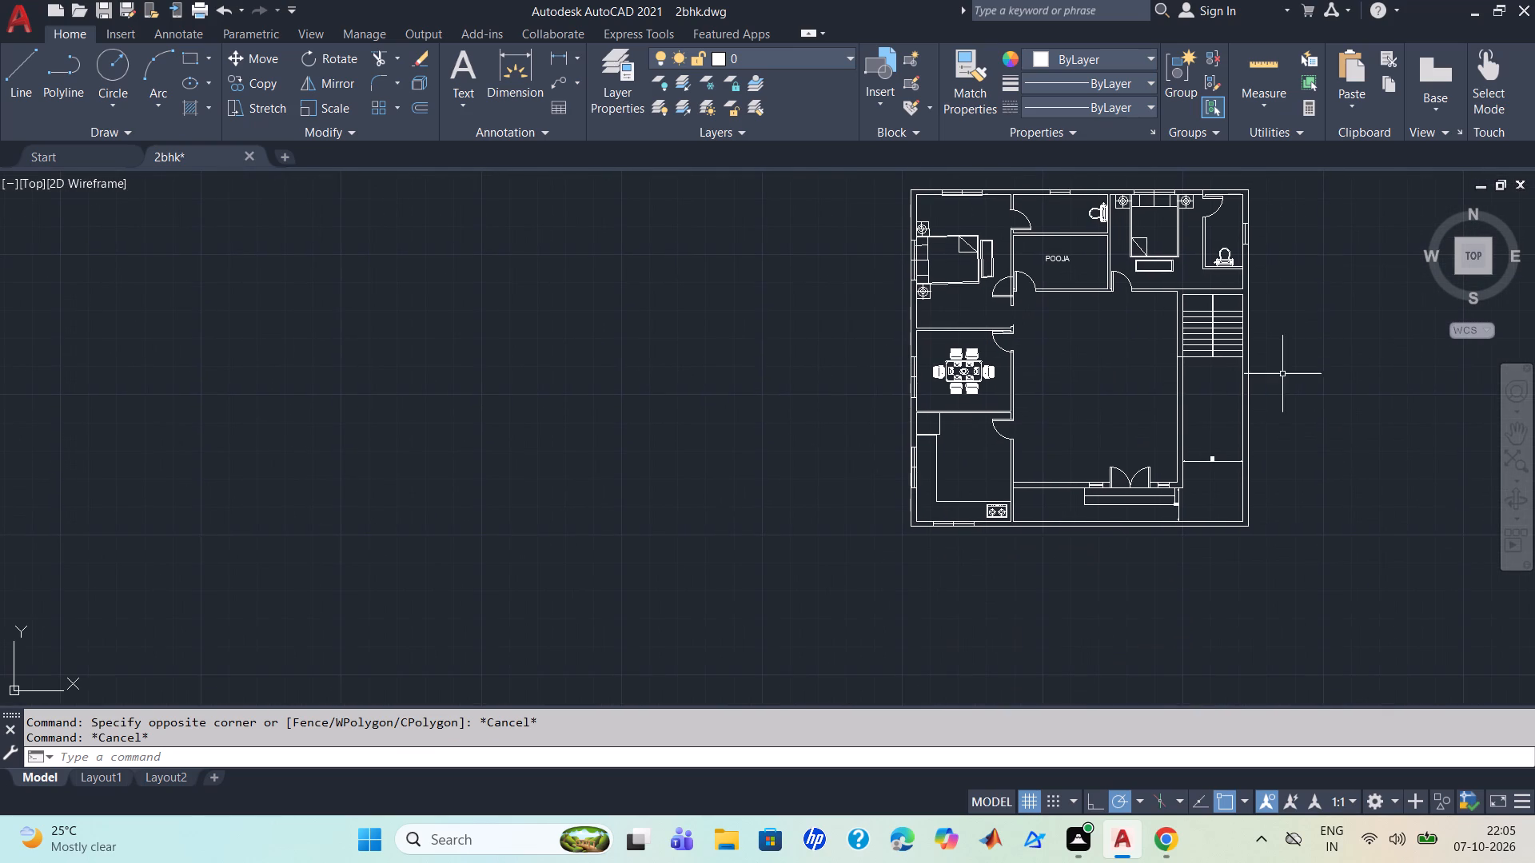
{"action": "middle_click_drag", "start_coordinate": [1316, 384], "coordinate": [1174, 419]}
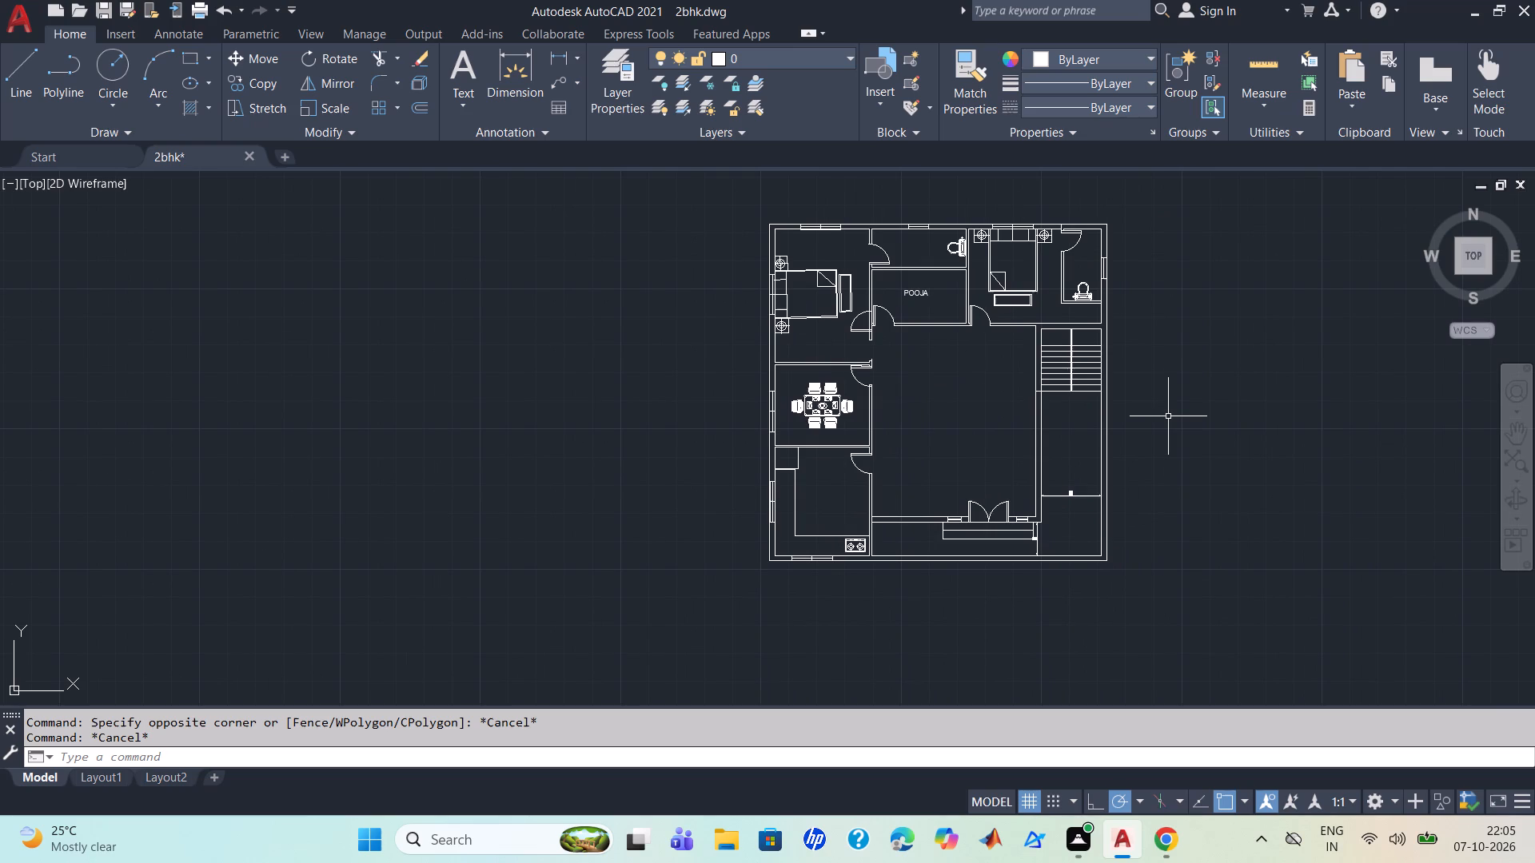
{"action": "scroll", "coordinate": [1168, 416], "scroll_direction": "up", "scroll_amount": 1}
{"action": "middle_click_drag", "start_coordinate": [1169, 415], "coordinate": [1164, 422]}
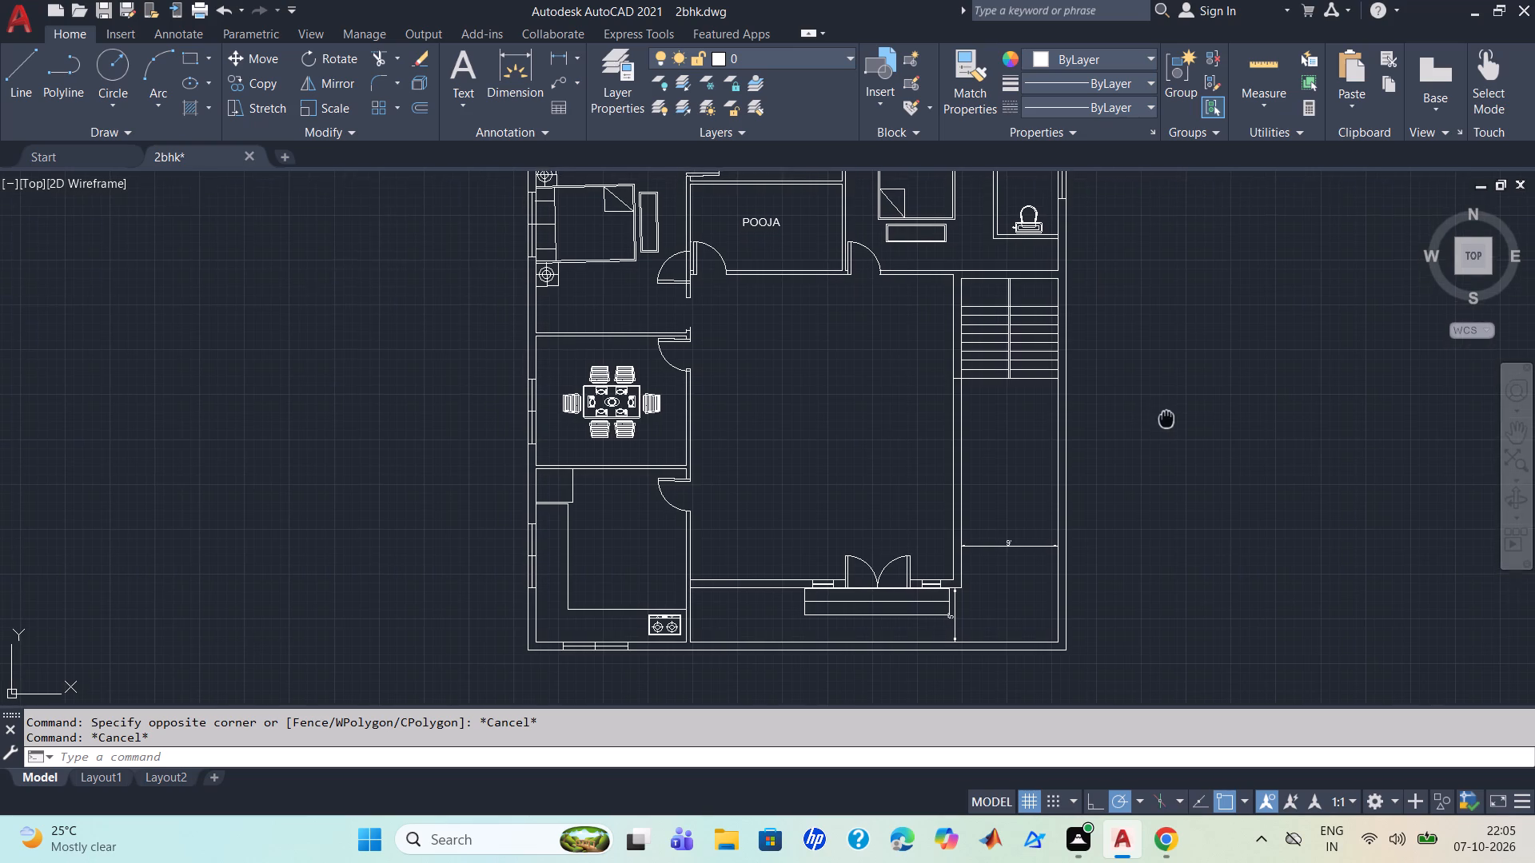
{"action": "middle_click_drag", "start_coordinate": [1164, 422], "coordinate": [1149, 465]}
{"action": "scroll", "coordinate": [1149, 464], "scroll_direction": "down", "scroll_amount": 1}
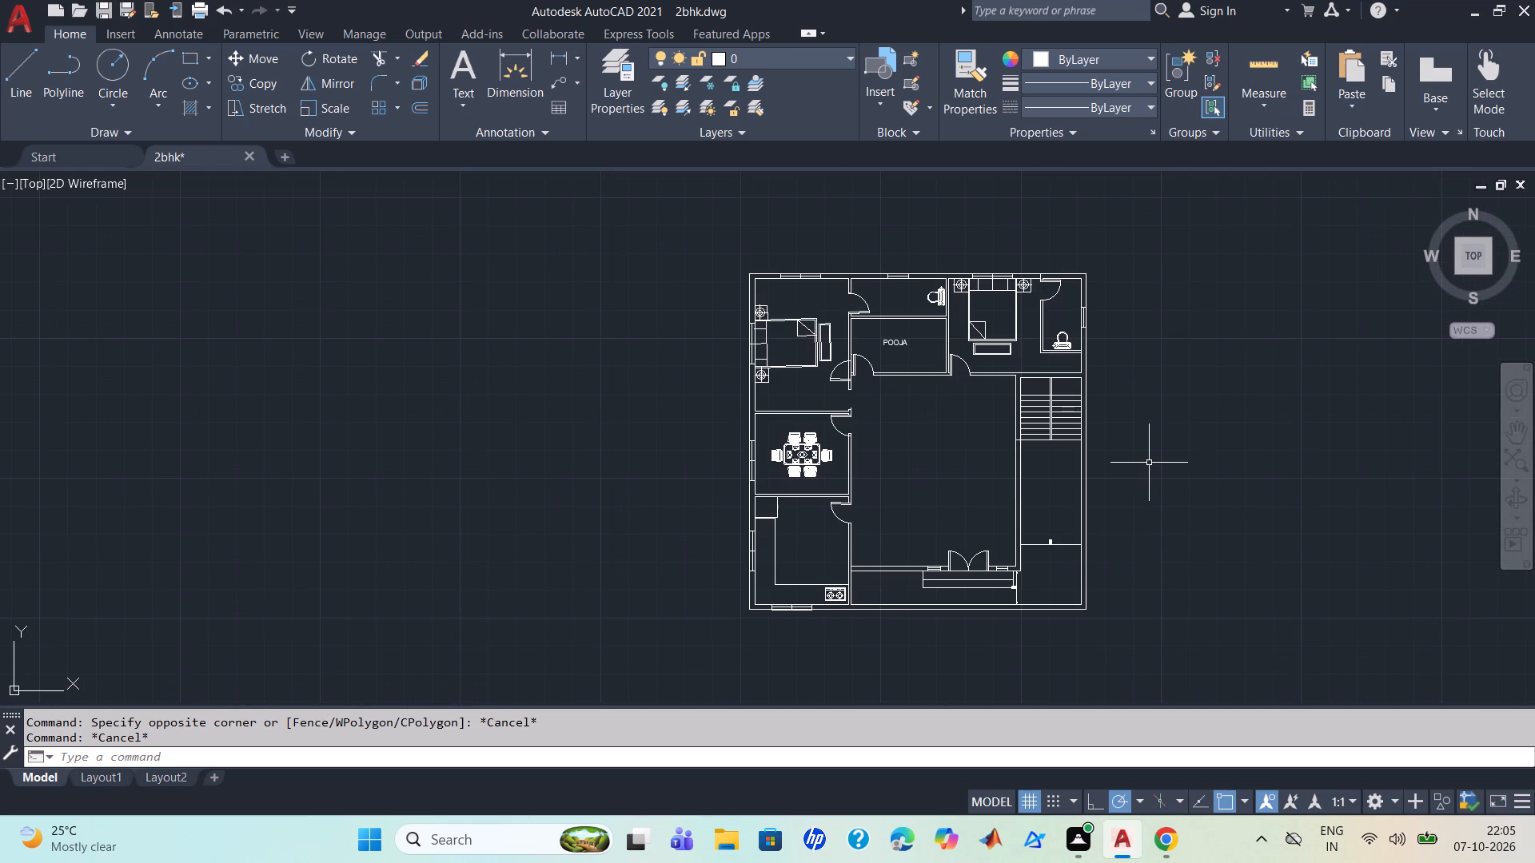
{"action": "key", "text": "Right"}
Switch to the Chrome window showing the Cooktop 2 DWG page and close it.
{"action": "left_click", "coordinate": [1169, 857]}
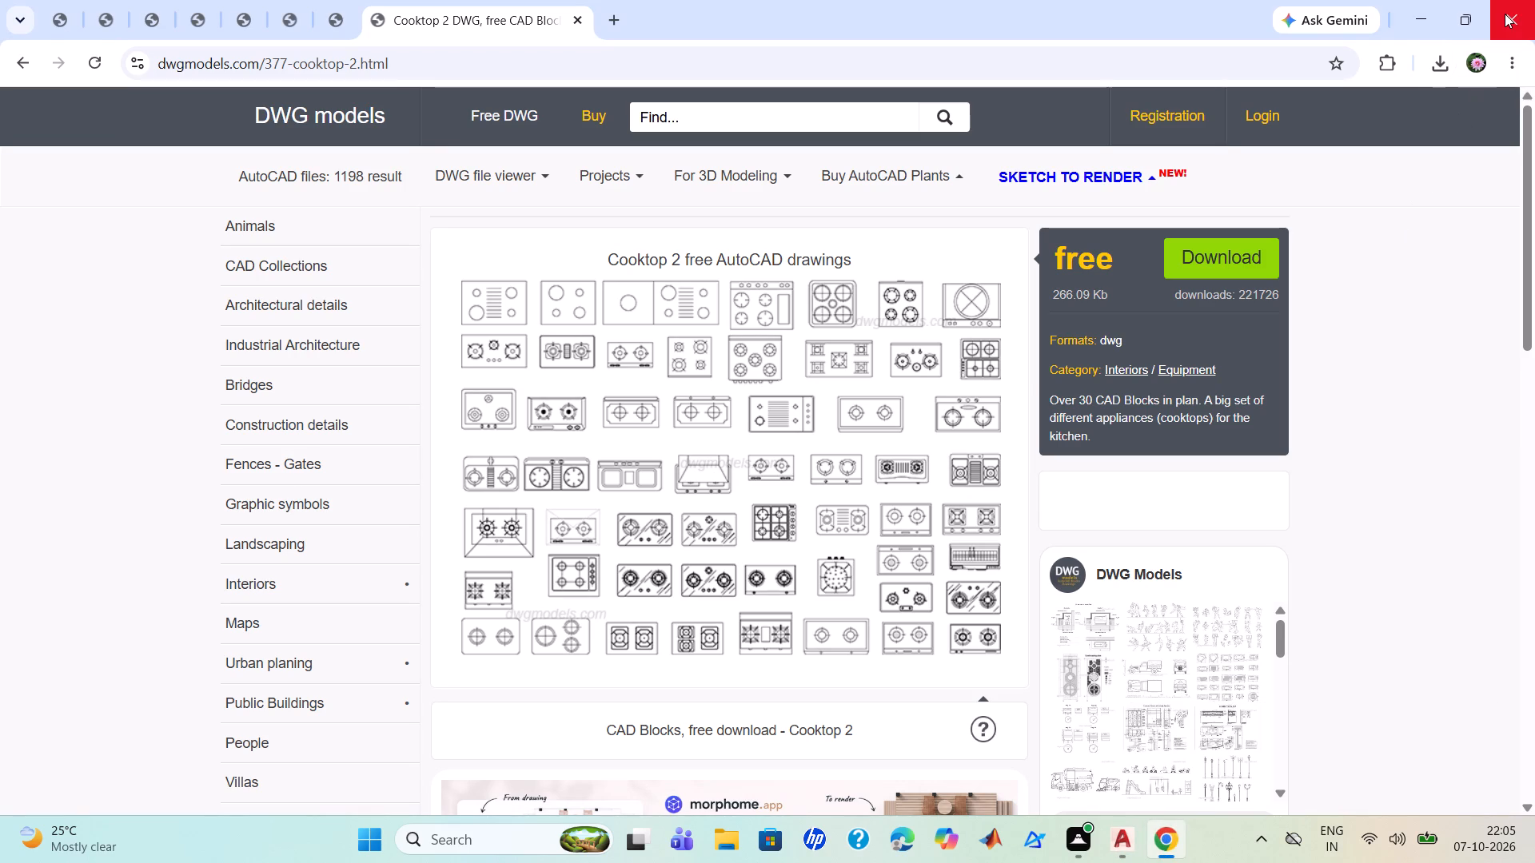
{"action": "left_click", "coordinate": [1505, 13]}
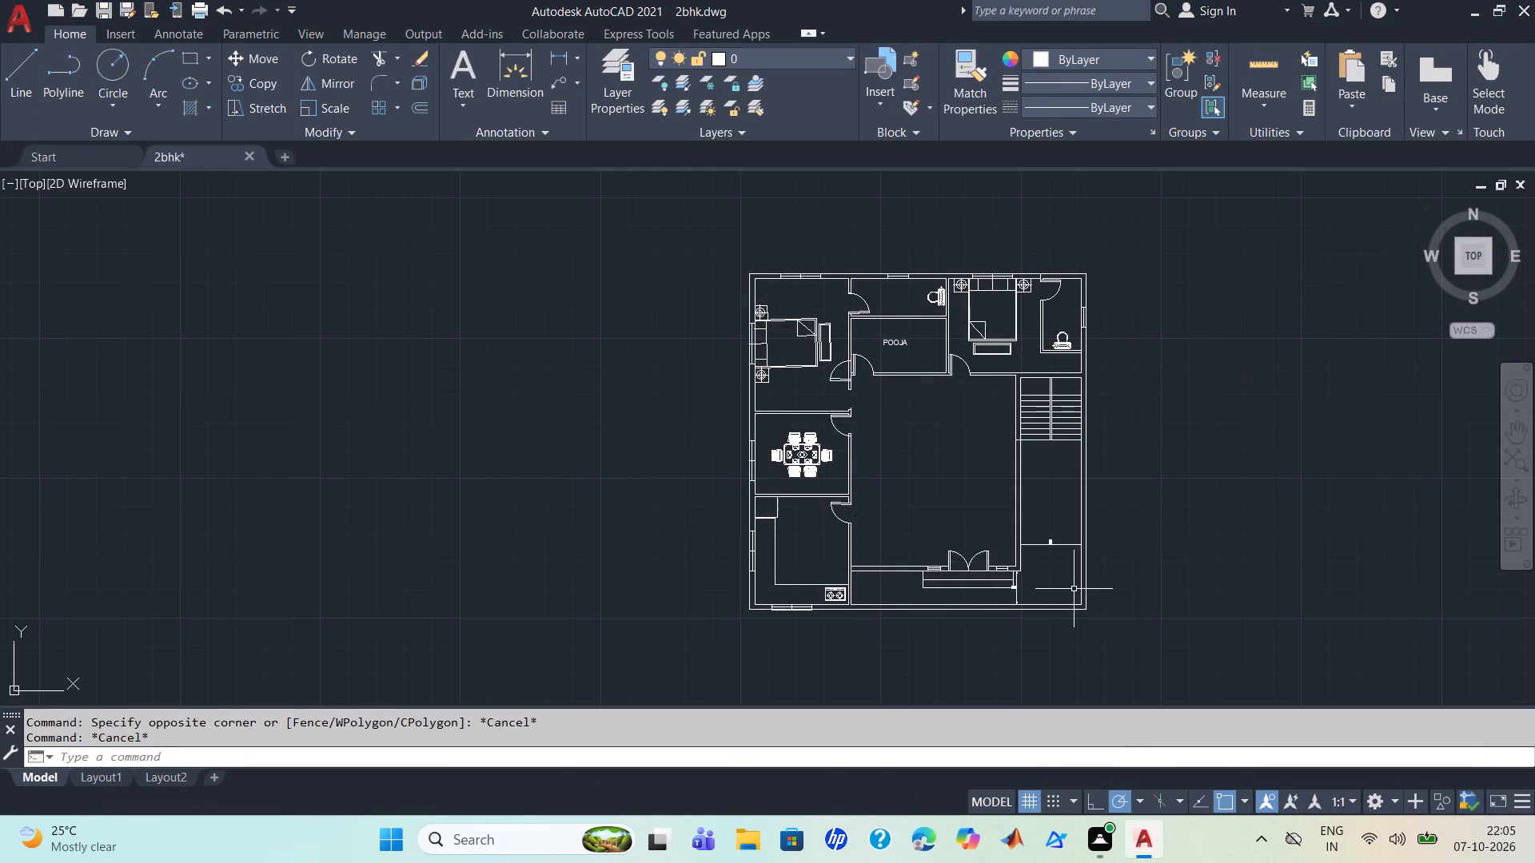
Examine the floor plan again, focusing on the bedrooms, toilets and pooja room along the upper side.
{"action": "scroll", "coordinate": [1074, 589], "scroll_direction": "up", "scroll_amount": 1}
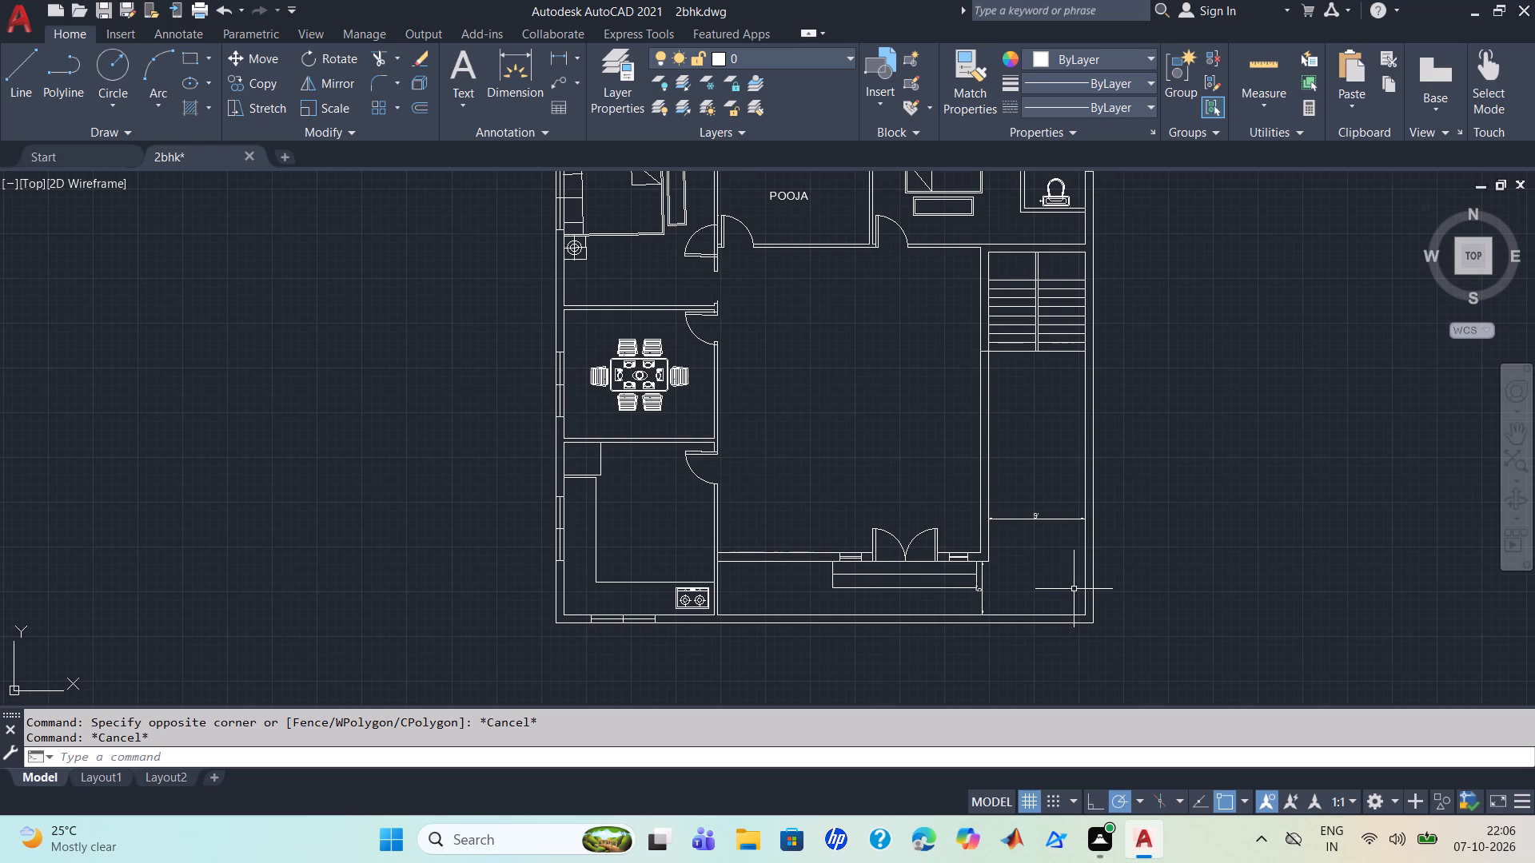
{"action": "middle_click_drag", "start_coordinate": [1183, 359], "coordinate": [1190, 394]}
{"action": "scroll", "coordinate": [1183, 359], "scroll_direction": "down", "scroll_amount": 1}
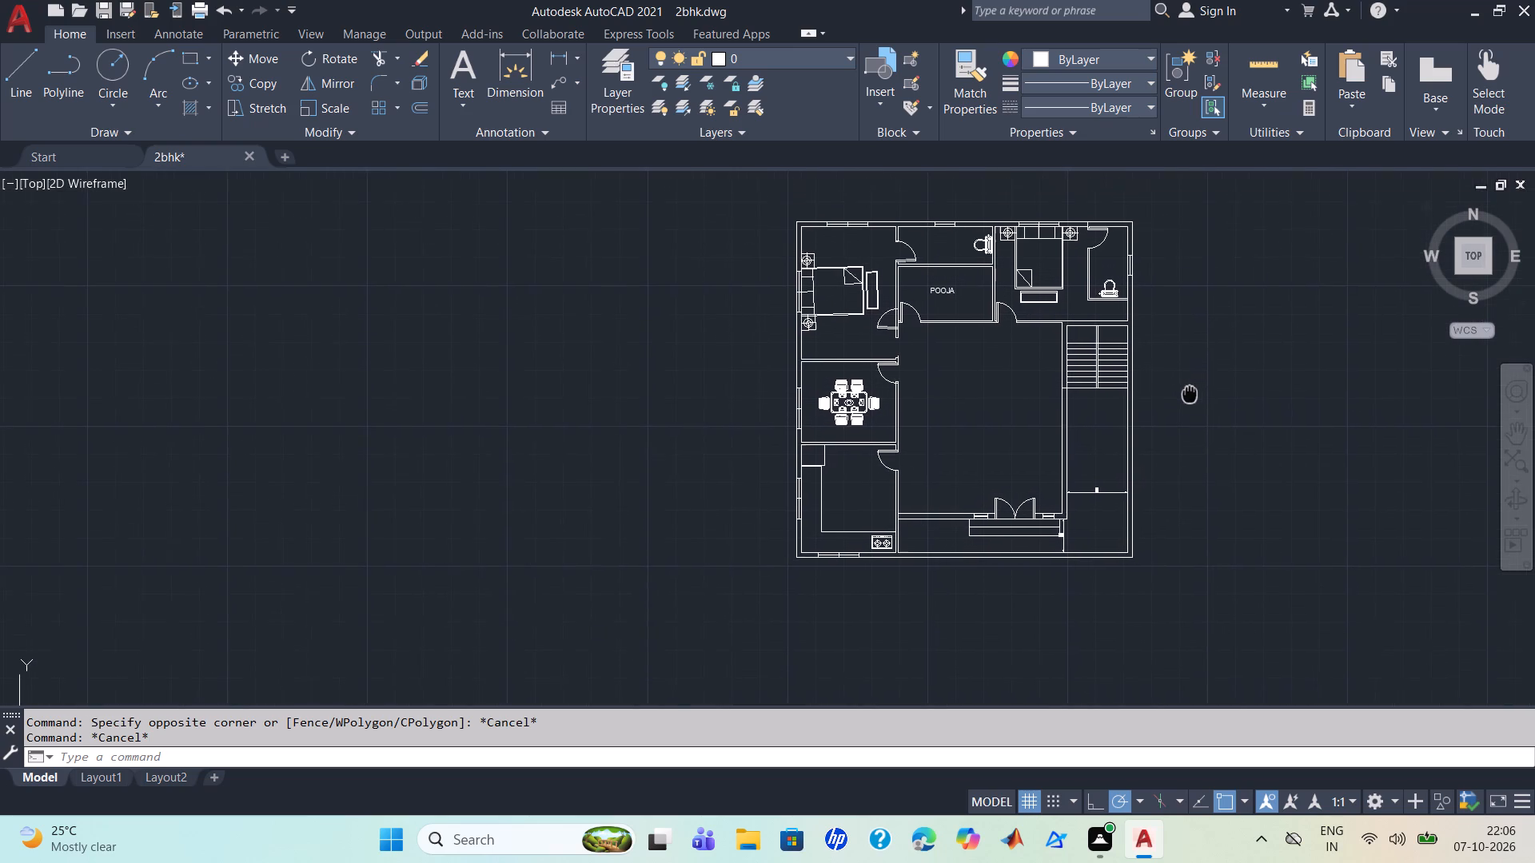
{"action": "middle_click_drag", "start_coordinate": [1190, 394], "coordinate": [1190, 395]}
{"action": "scroll", "coordinate": [1190, 395], "scroll_direction": "up", "scroll_amount": 2}
{"action": "middle_click_drag", "start_coordinate": [1190, 396], "coordinate": [1366, 648]}
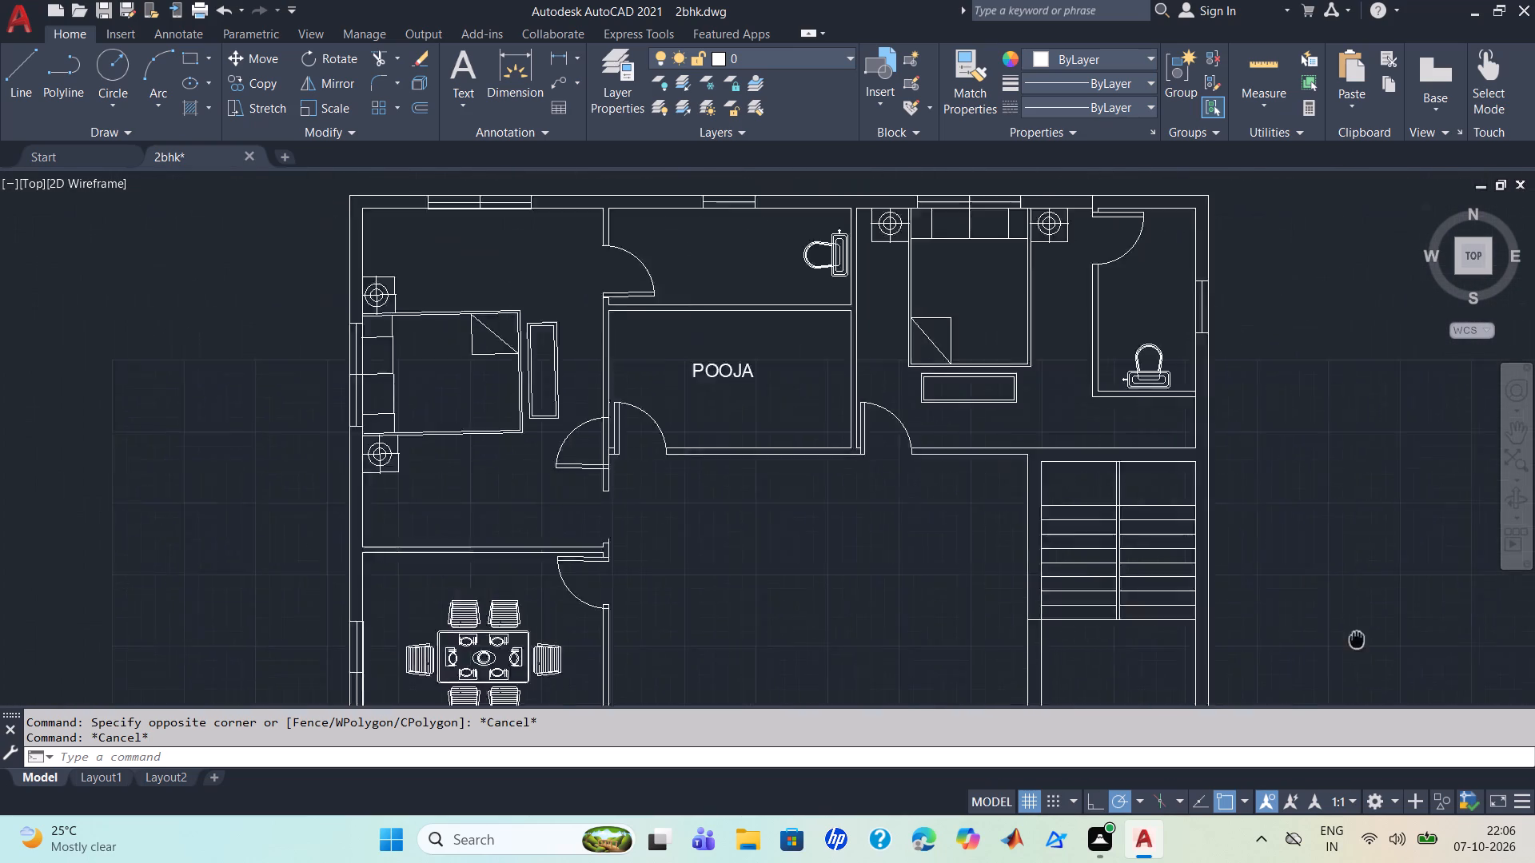
{"action": "middle_click_drag", "start_coordinate": [1366, 648], "coordinate": [1493, 787]}
{"action": "scroll", "coordinate": [1493, 787], "scroll_direction": "up", "scroll_amount": 1}
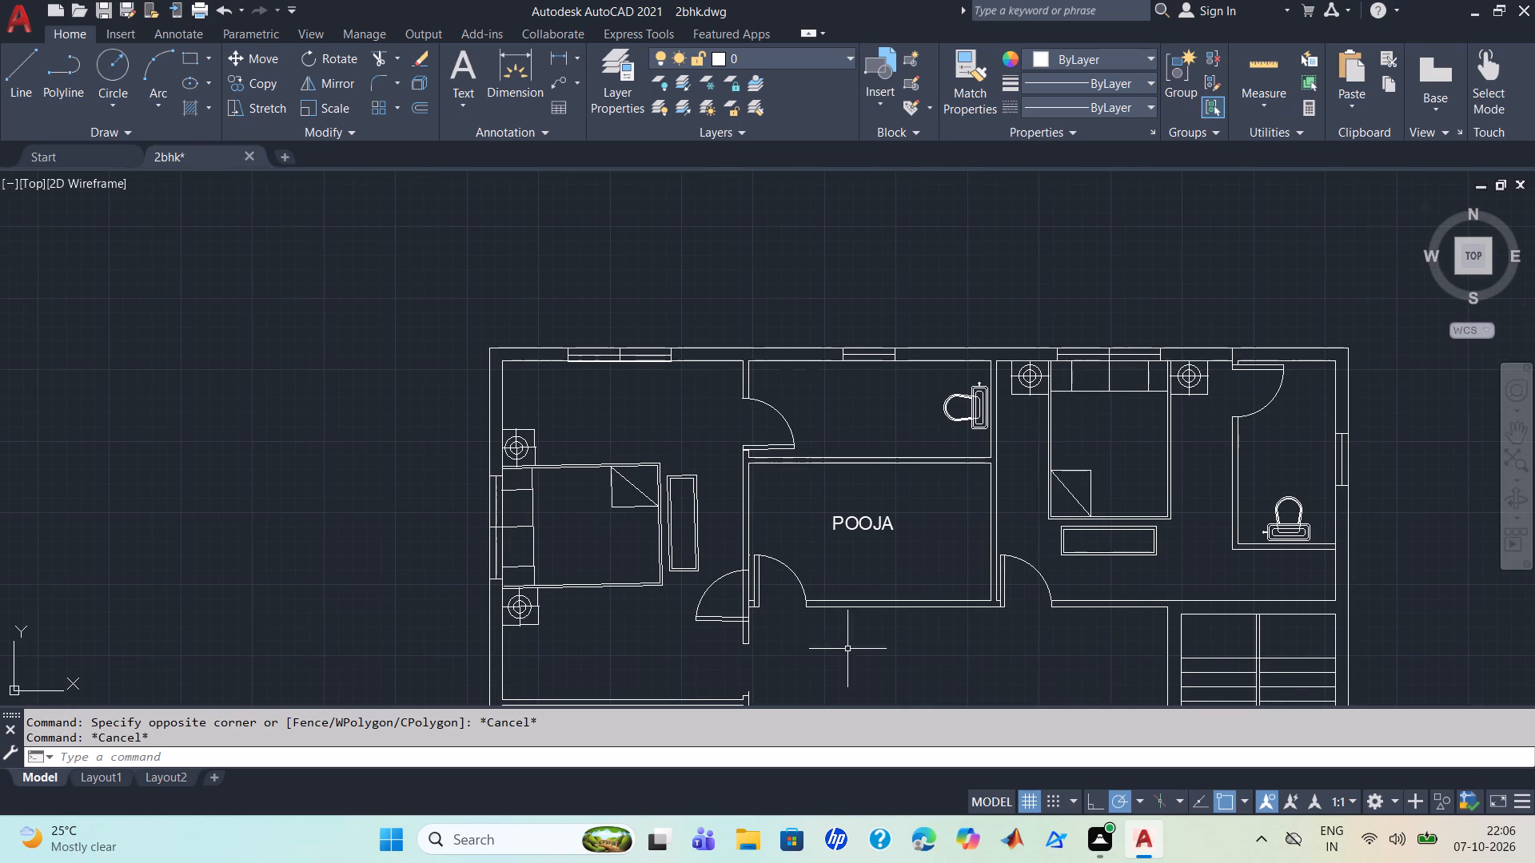
Trim the staircase's central divider lines where they cross the landing between the first tread and the bedroom wall.
{"action": "scroll", "coordinate": [806, 643], "scroll_direction": "up", "scroll_amount": 1}
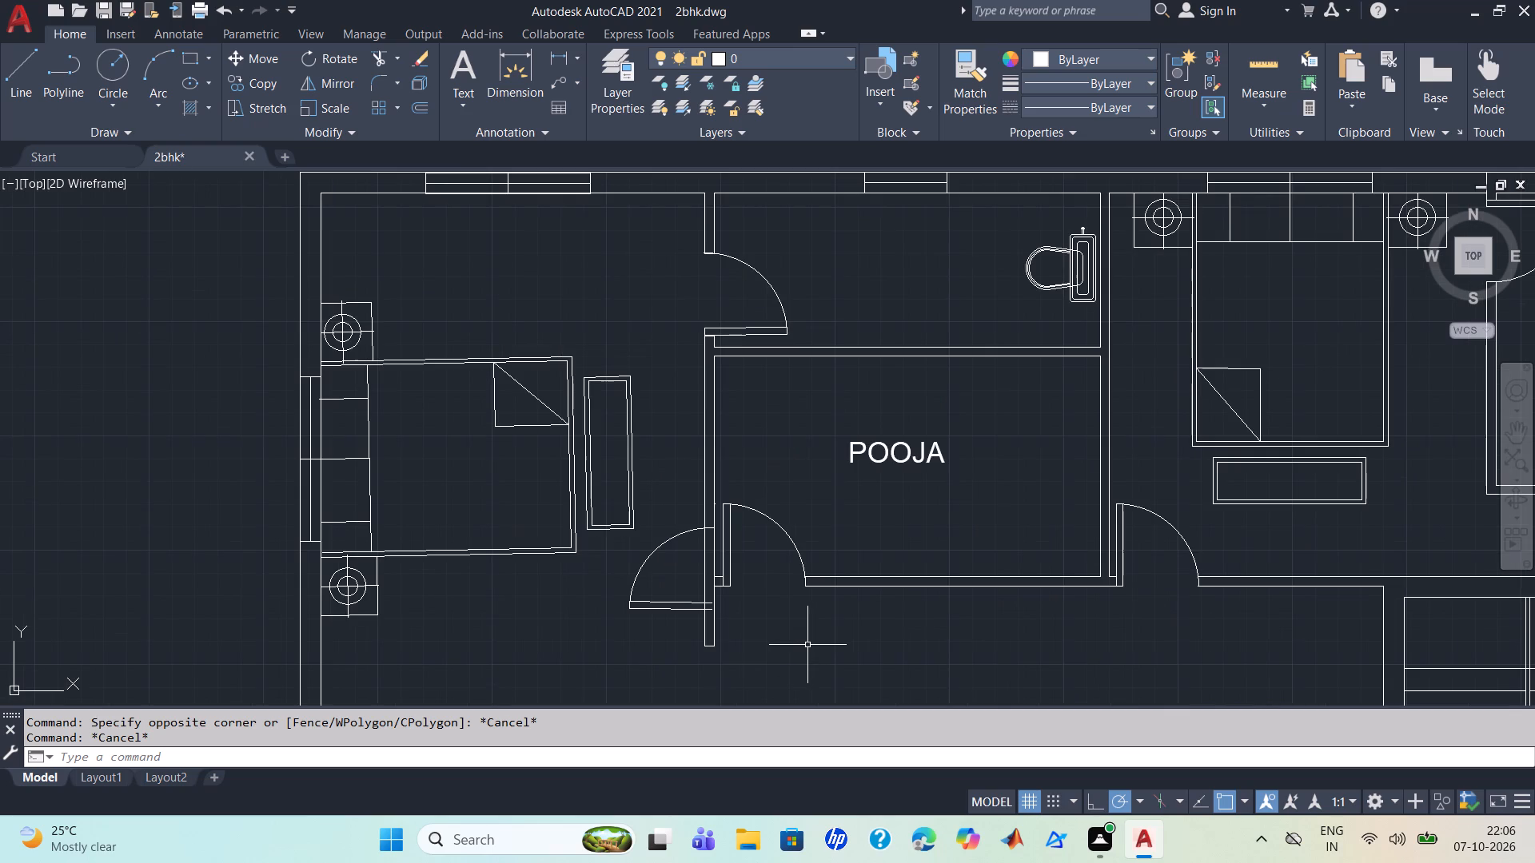
{"action": "key", "text": "Right"}
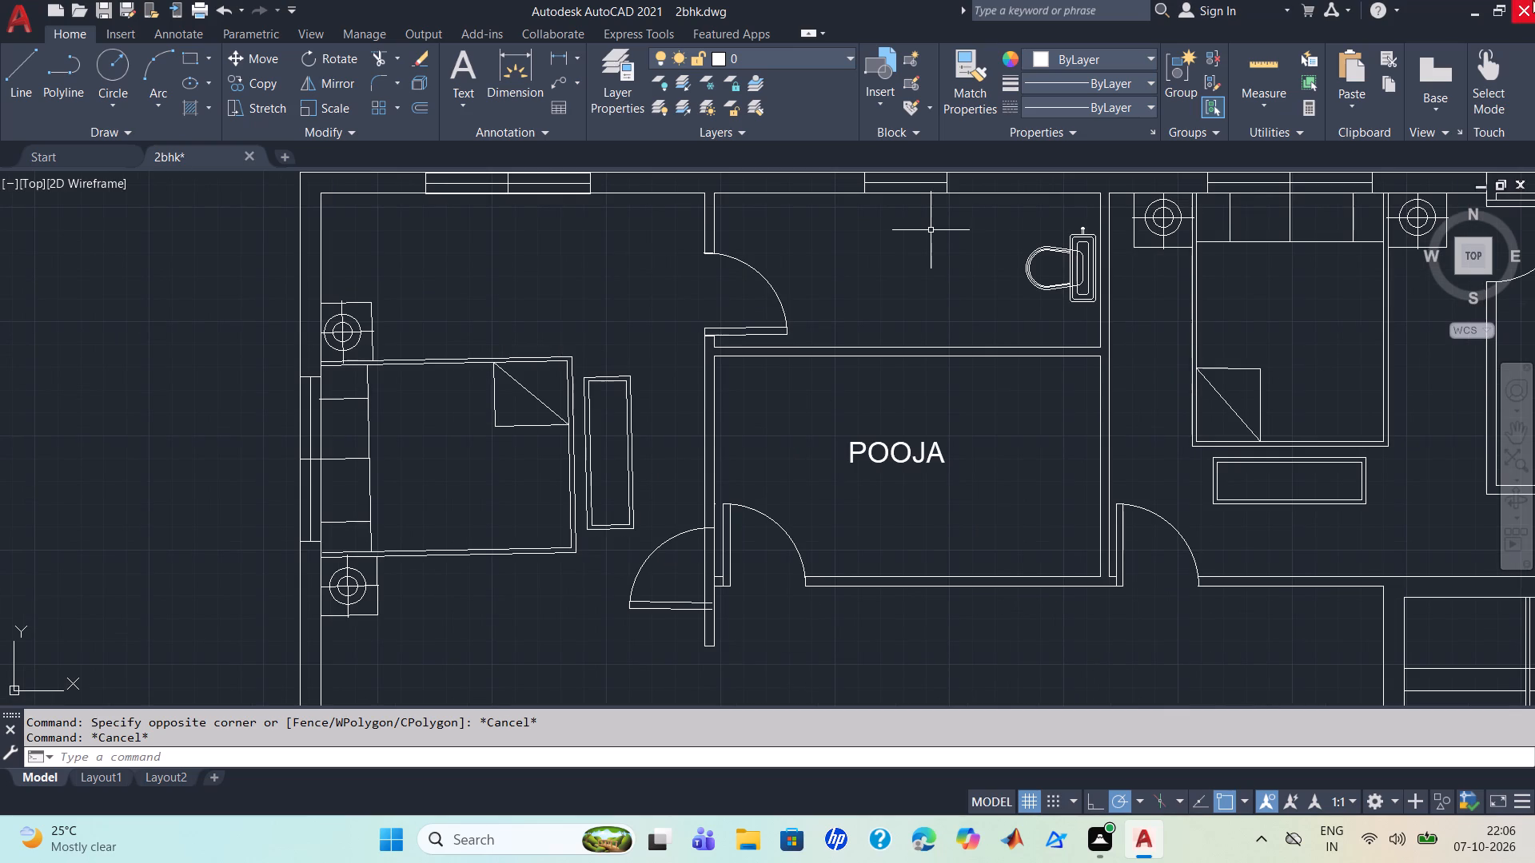
{"action": "scroll", "coordinate": [937, 481], "scroll_direction": "down", "scroll_amount": 1}
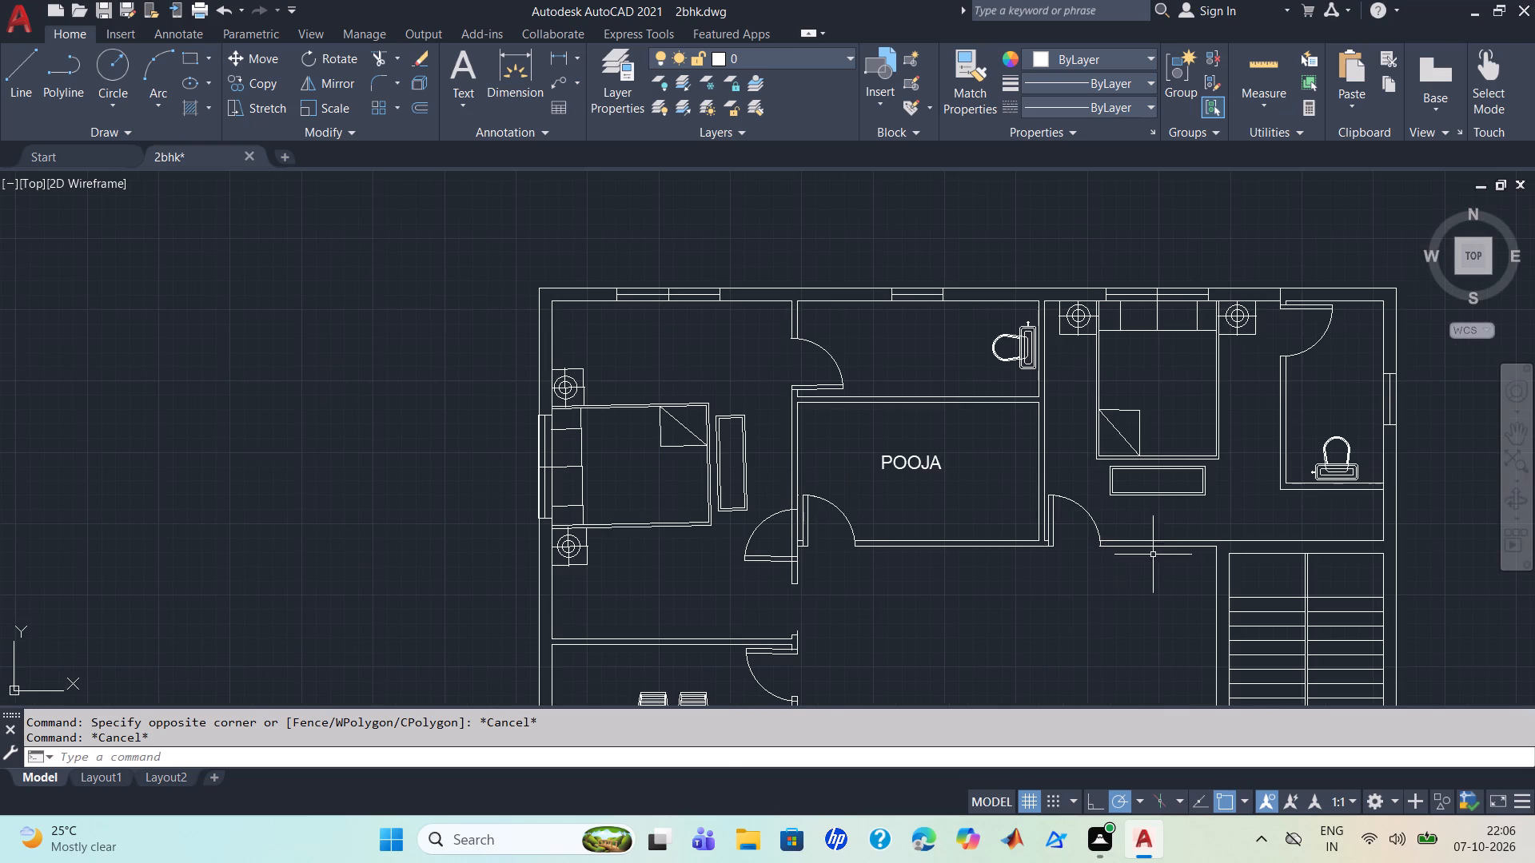
{"action": "middle_click_drag", "start_coordinate": [1150, 637], "coordinate": [960, 535]}
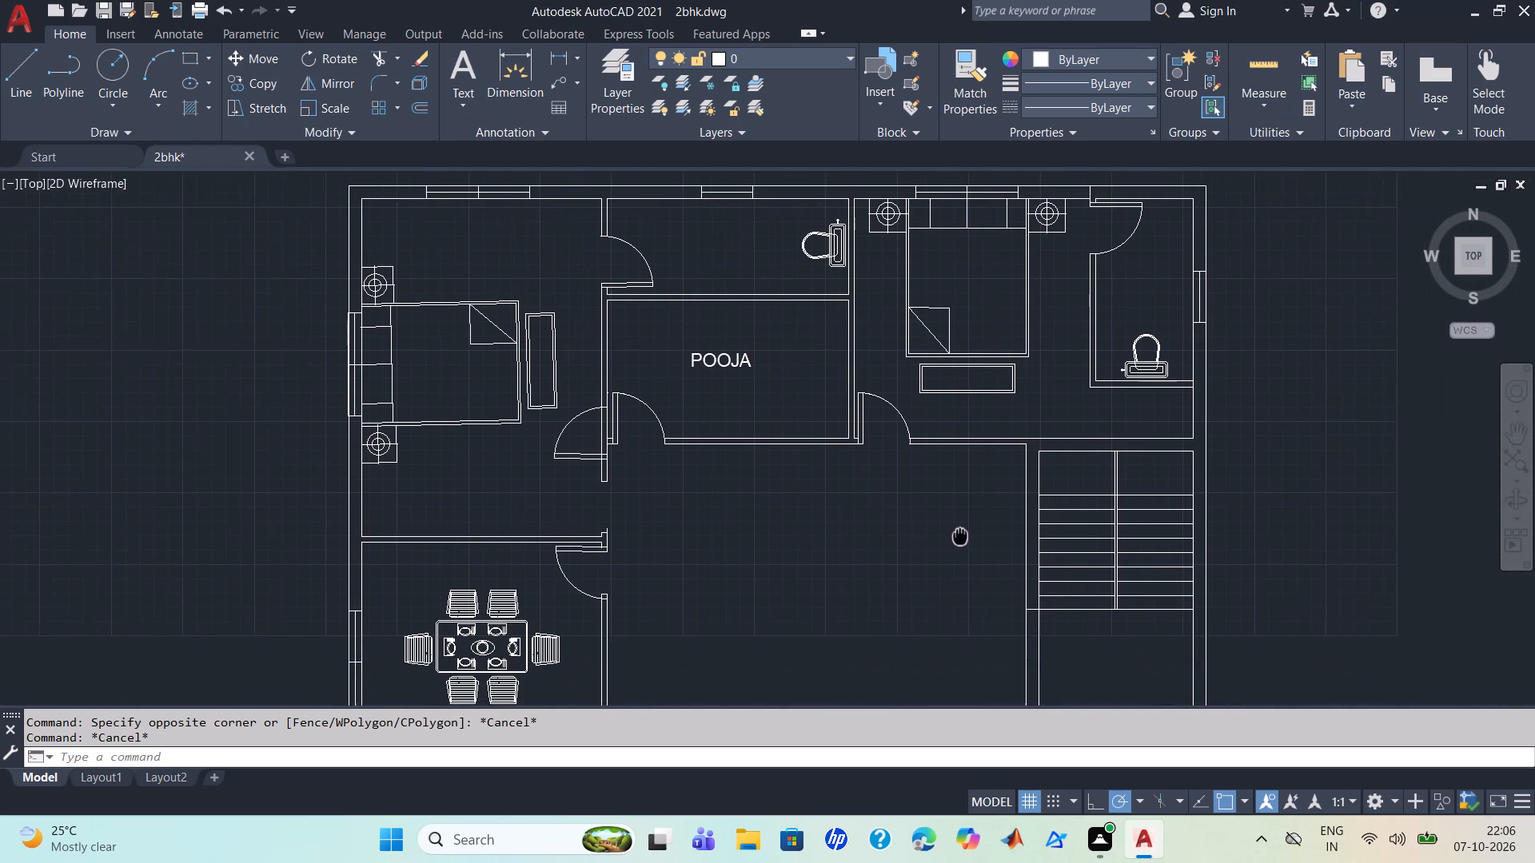
{"action": "middle_click_drag", "start_coordinate": [960, 535], "coordinate": [913, 526]}
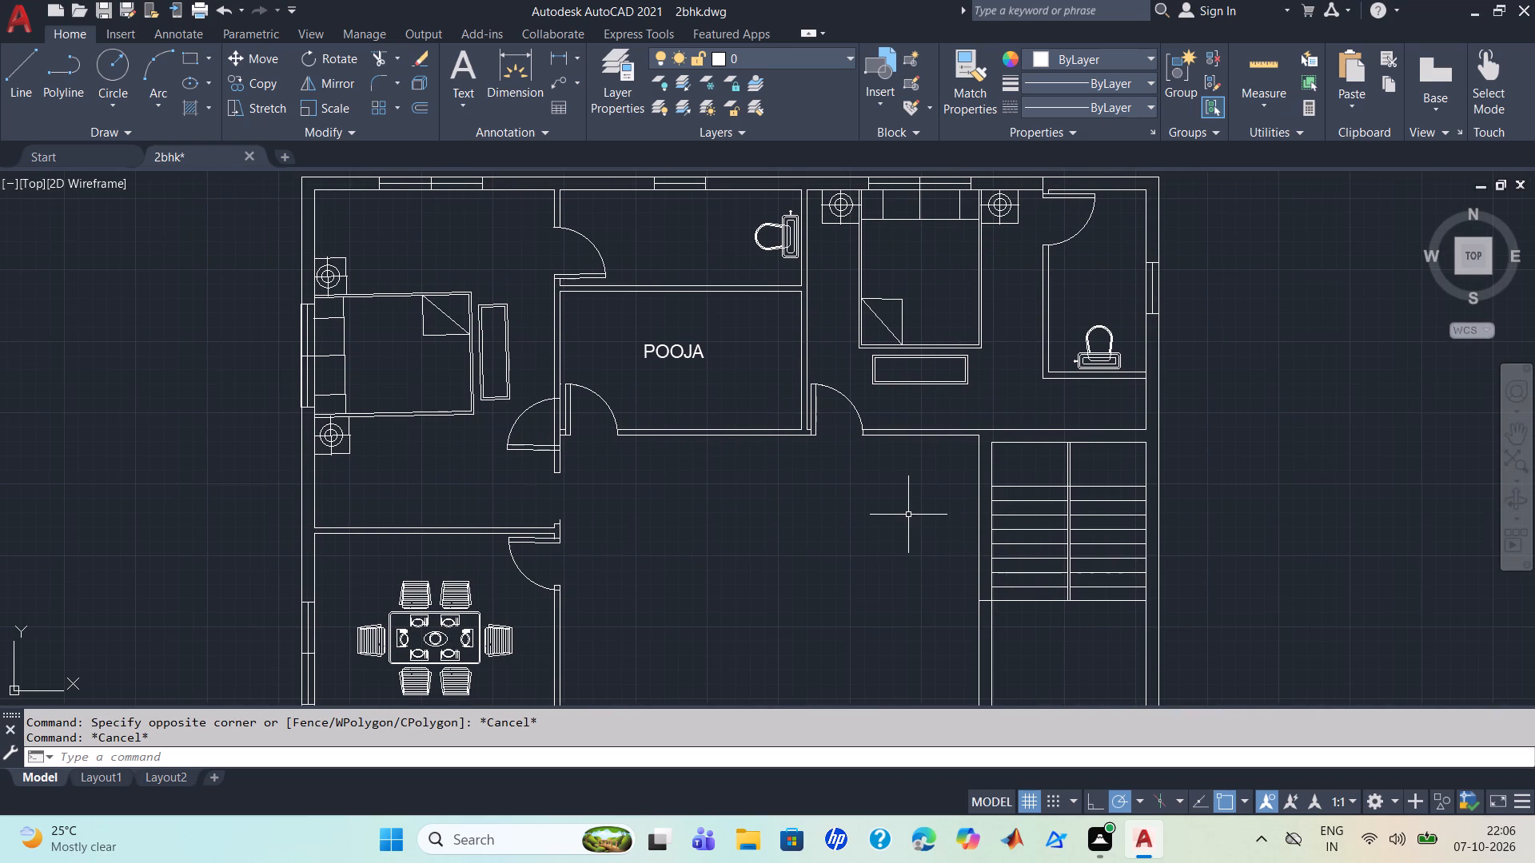
{"action": "key", "text": "t"}
{"action": "key", "text": "r"}
{"action": "key", "text": "Return"}
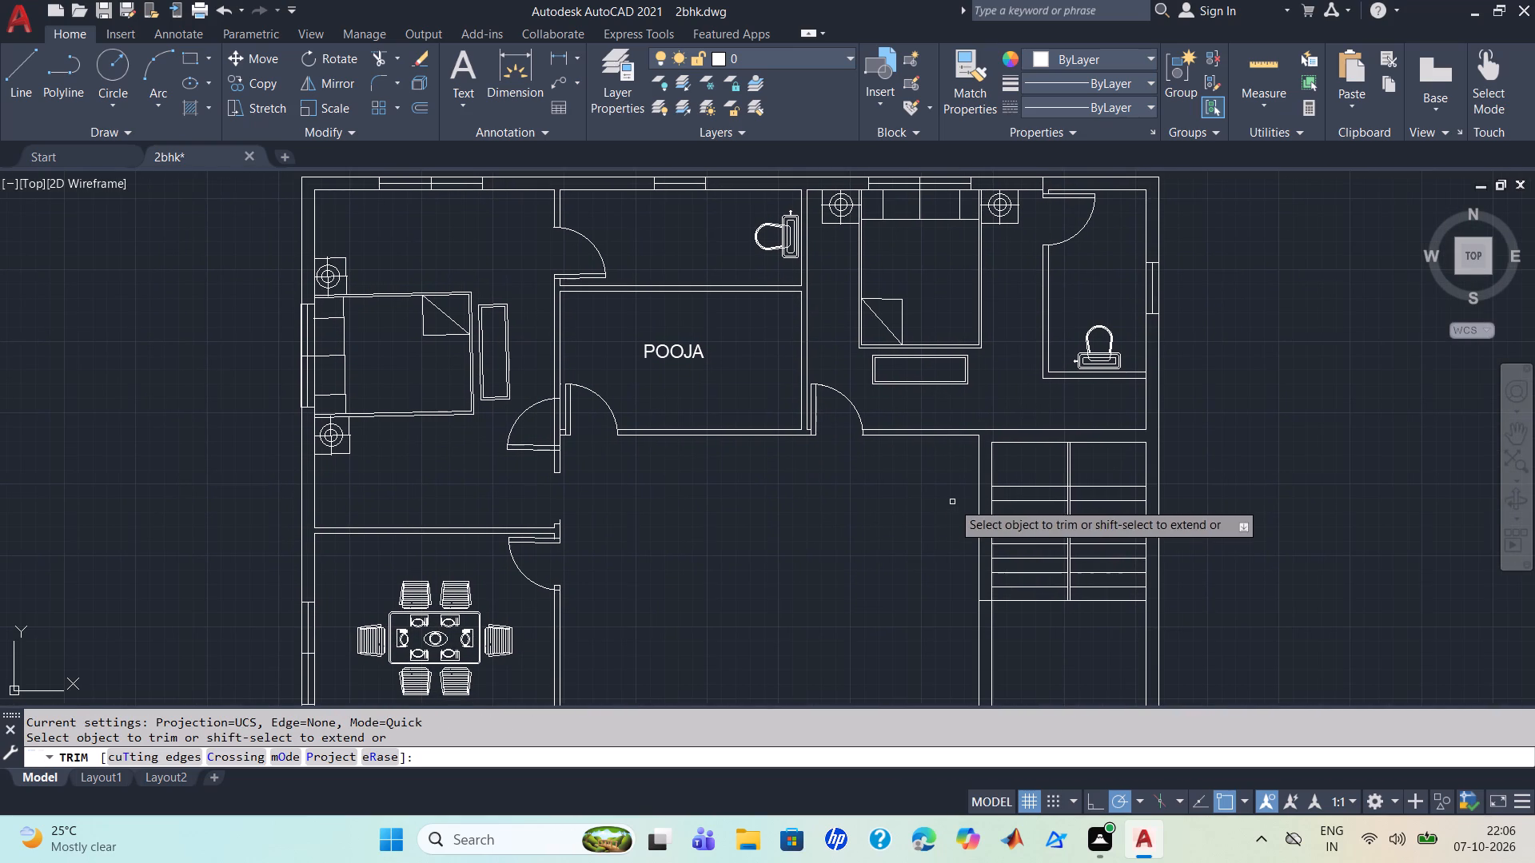
{"action": "left_click", "coordinate": [1073, 474]}
{"action": "left_click", "coordinate": [1067, 472]}
{"action": "scroll", "coordinate": [1067, 471], "scroll_direction": "up", "scroll_amount": 2}
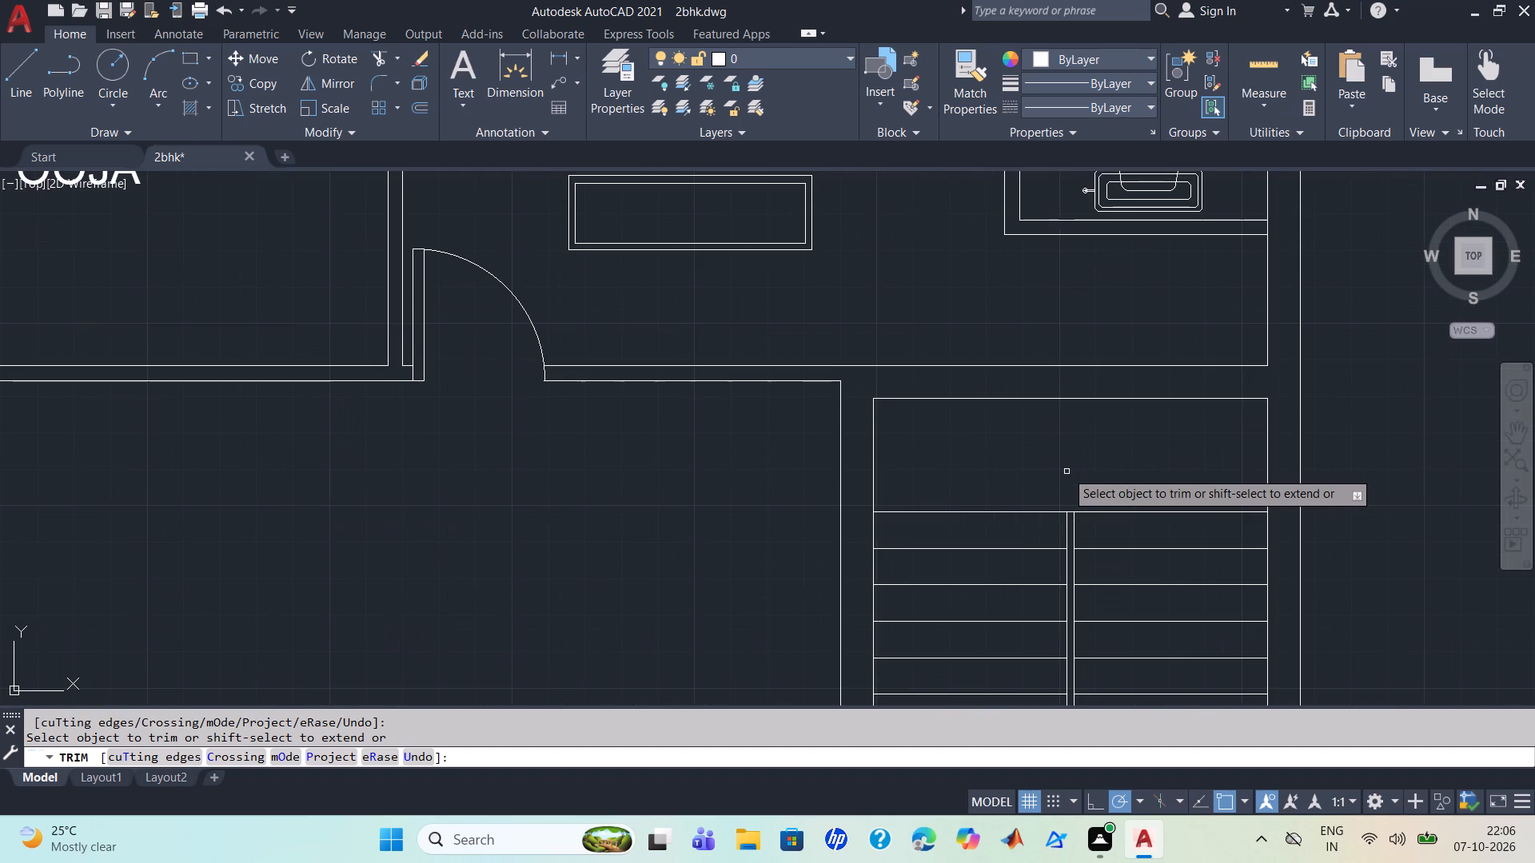
{"action": "scroll", "coordinate": [1065, 470], "scroll_direction": "down", "scroll_amount": 2}
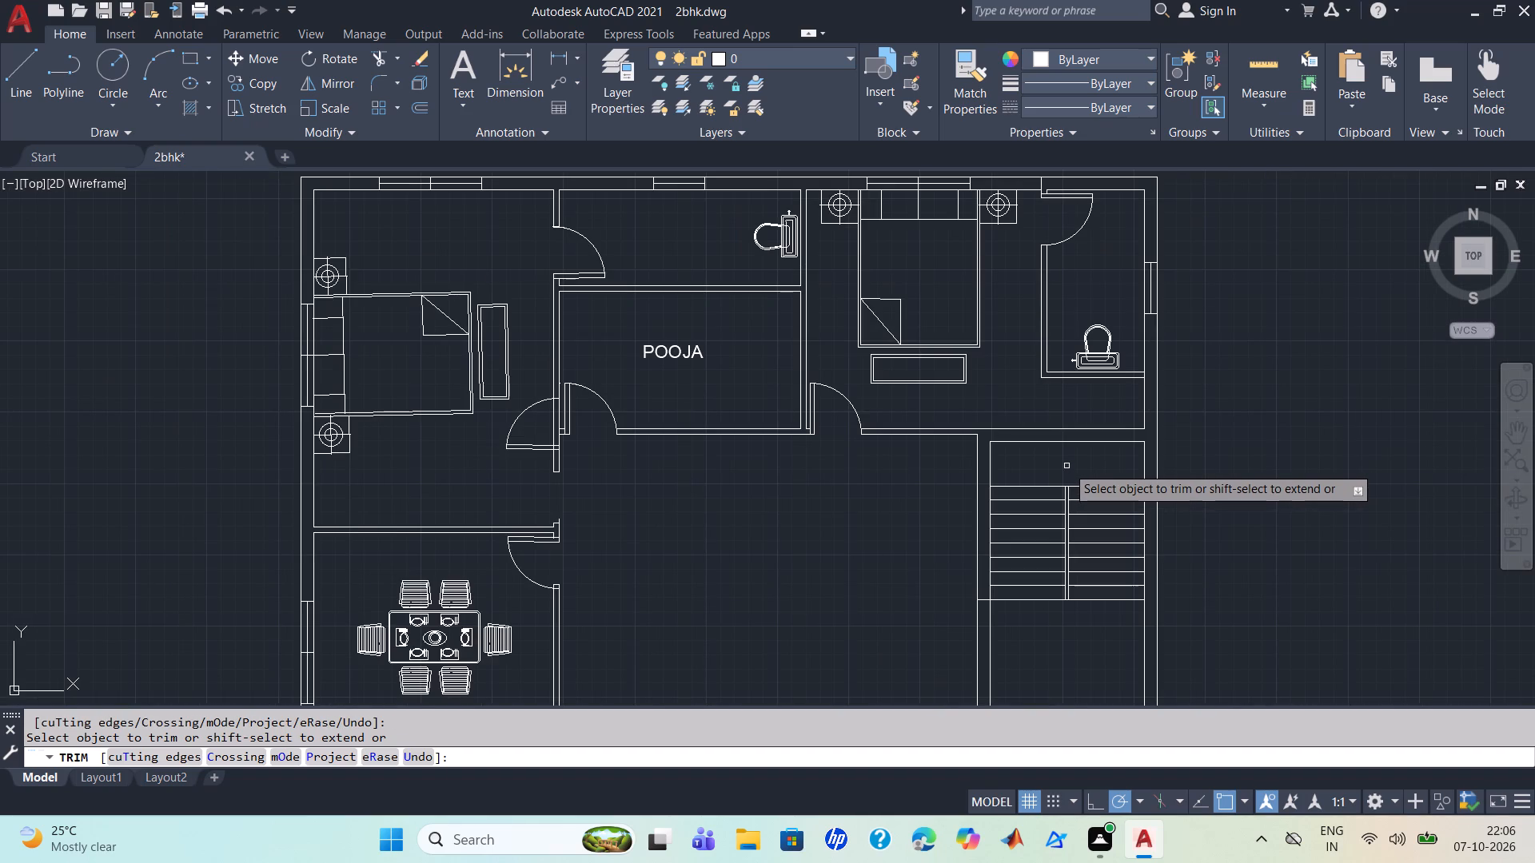
{"action": "key", "text": "Escape"}
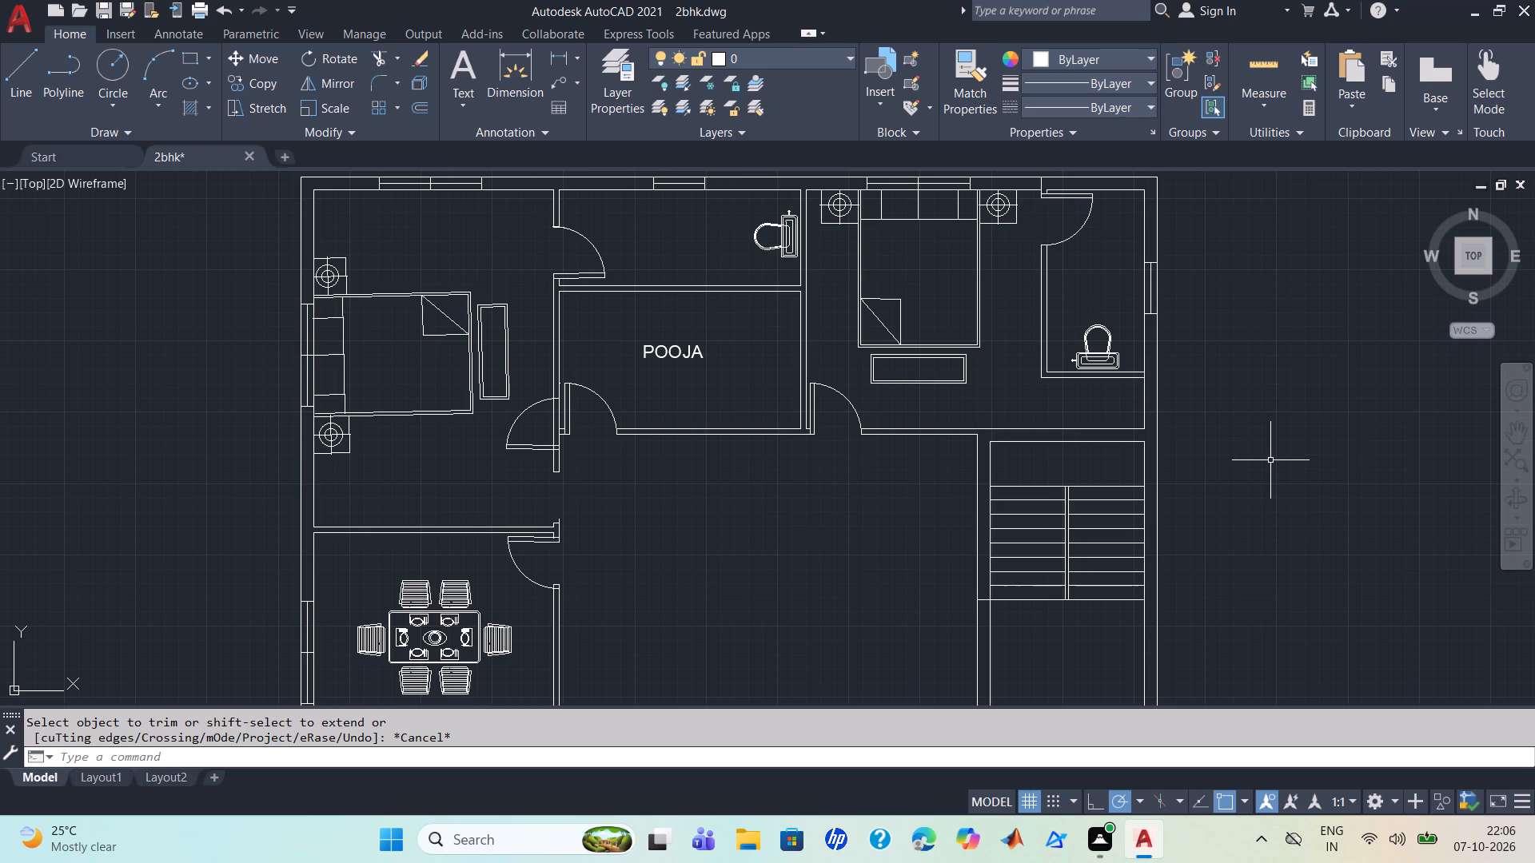
Check the staircase's landing, flight and tread dimensions with Quick Measure.
{"action": "scroll", "coordinate": [1270, 460], "scroll_direction": "up", "scroll_amount": 1}
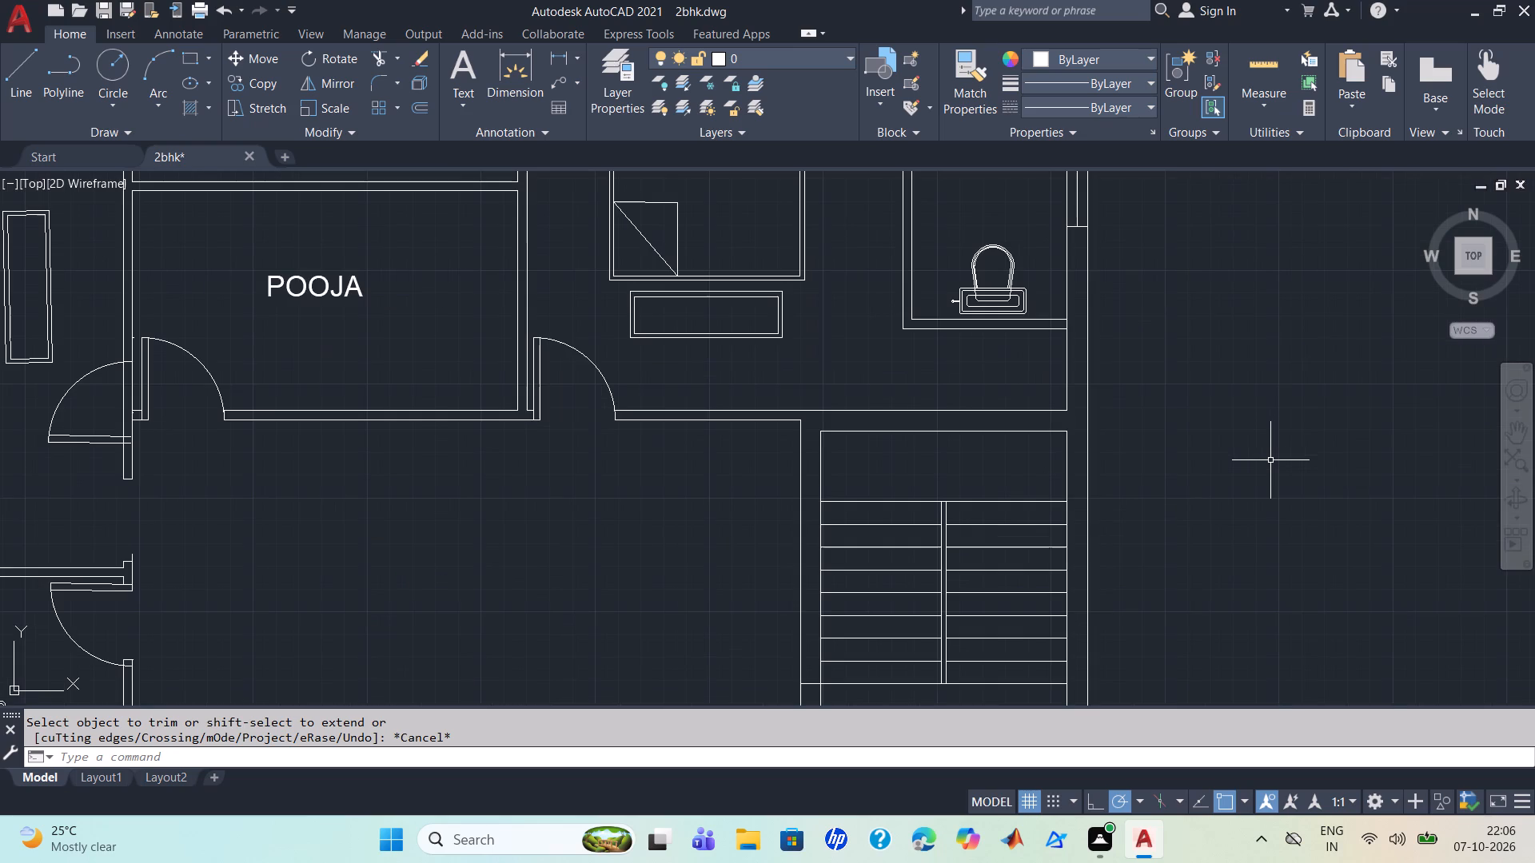
{"action": "scroll", "coordinate": [1270, 460], "scroll_direction": "up", "scroll_amount": 1}
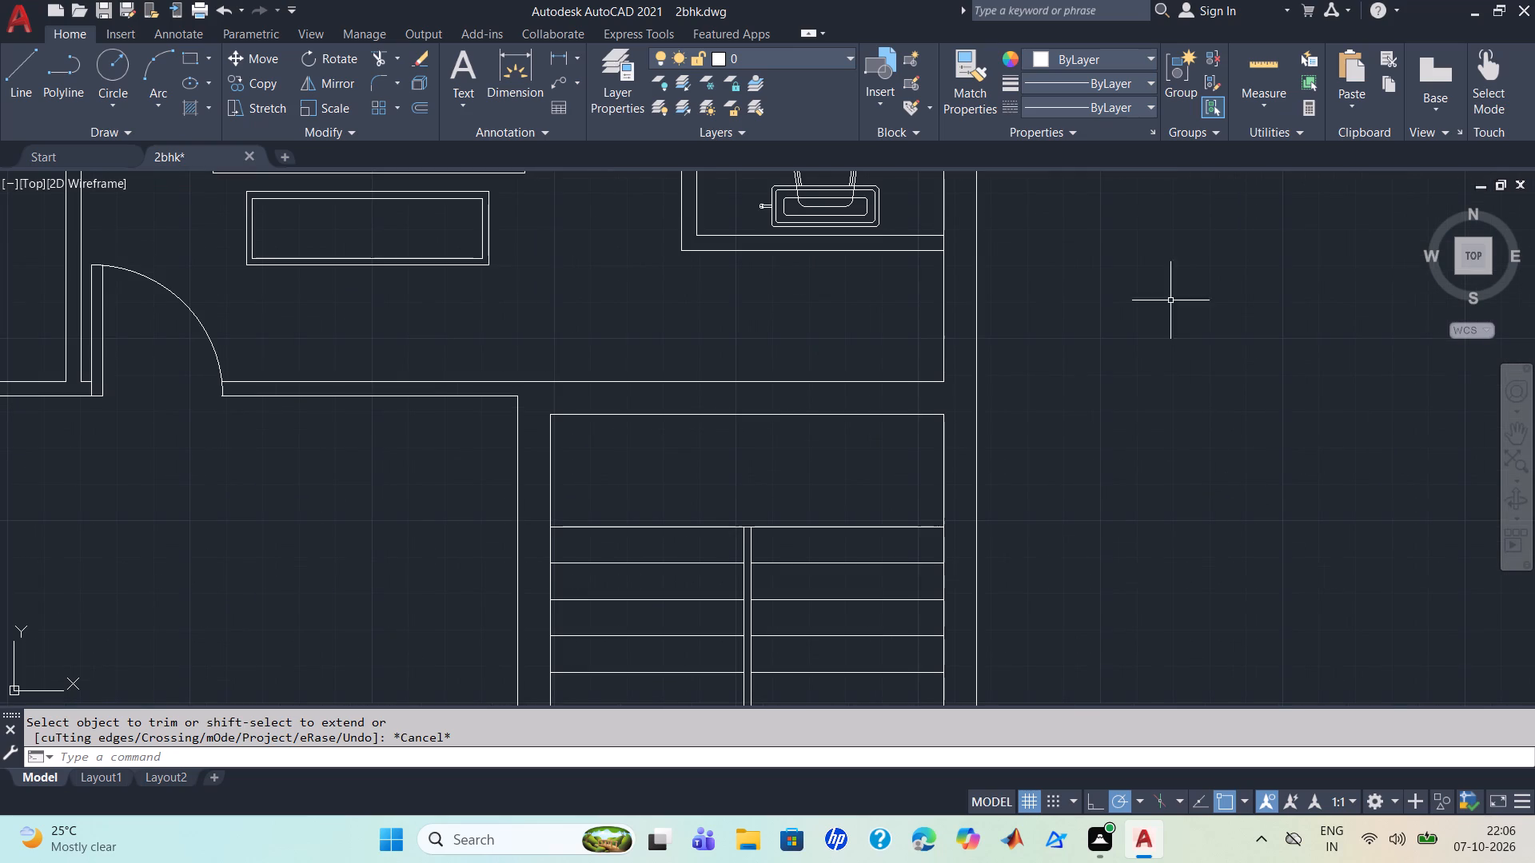
{"action": "left_click", "coordinate": [1257, 65]}
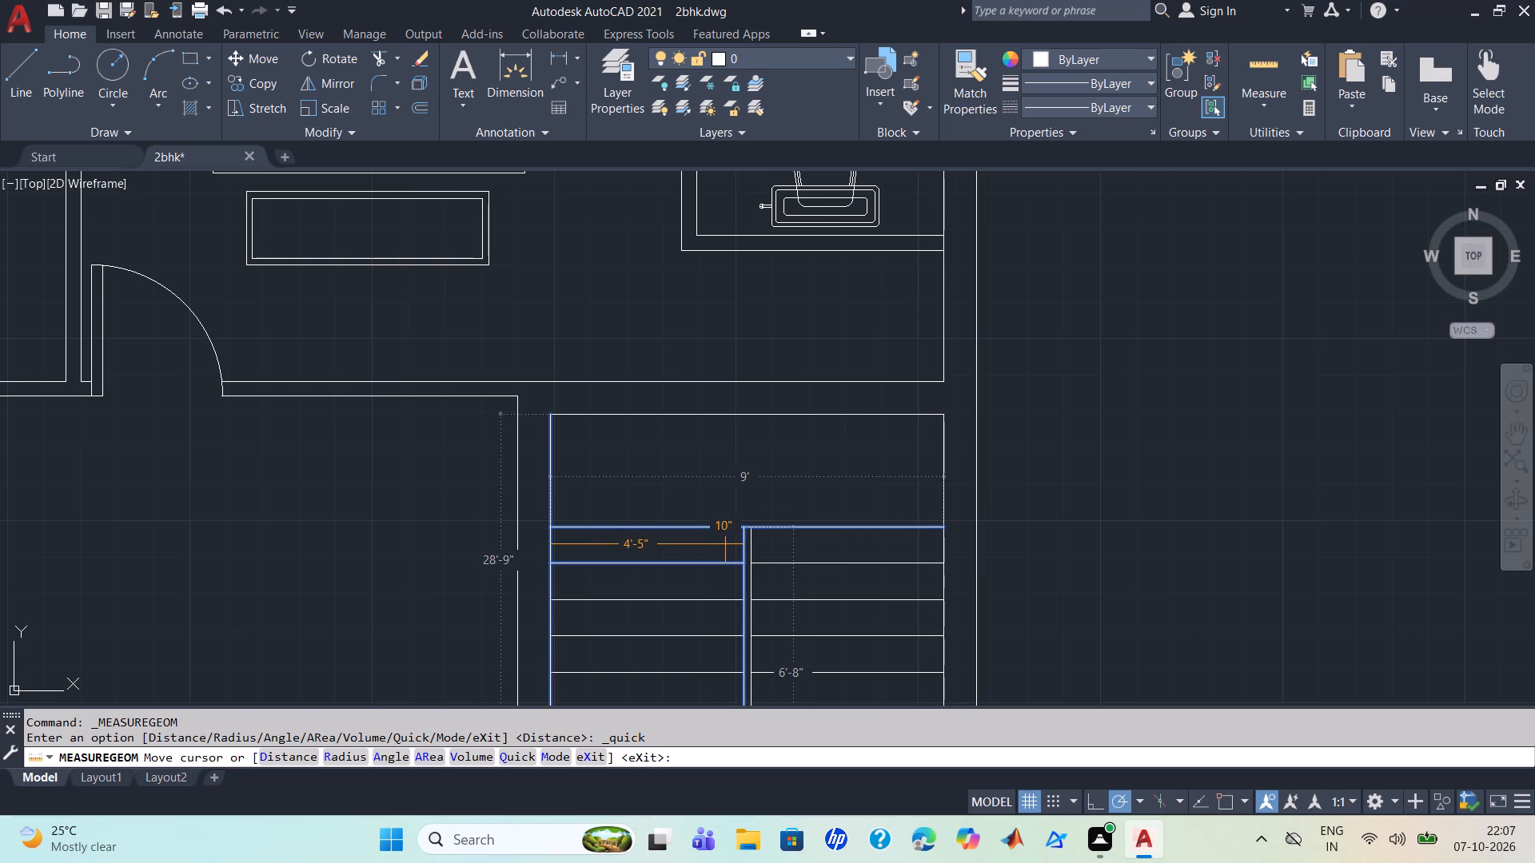
{"action": "scroll", "coordinate": [725, 536], "scroll_direction": "down", "scroll_amount": 2}
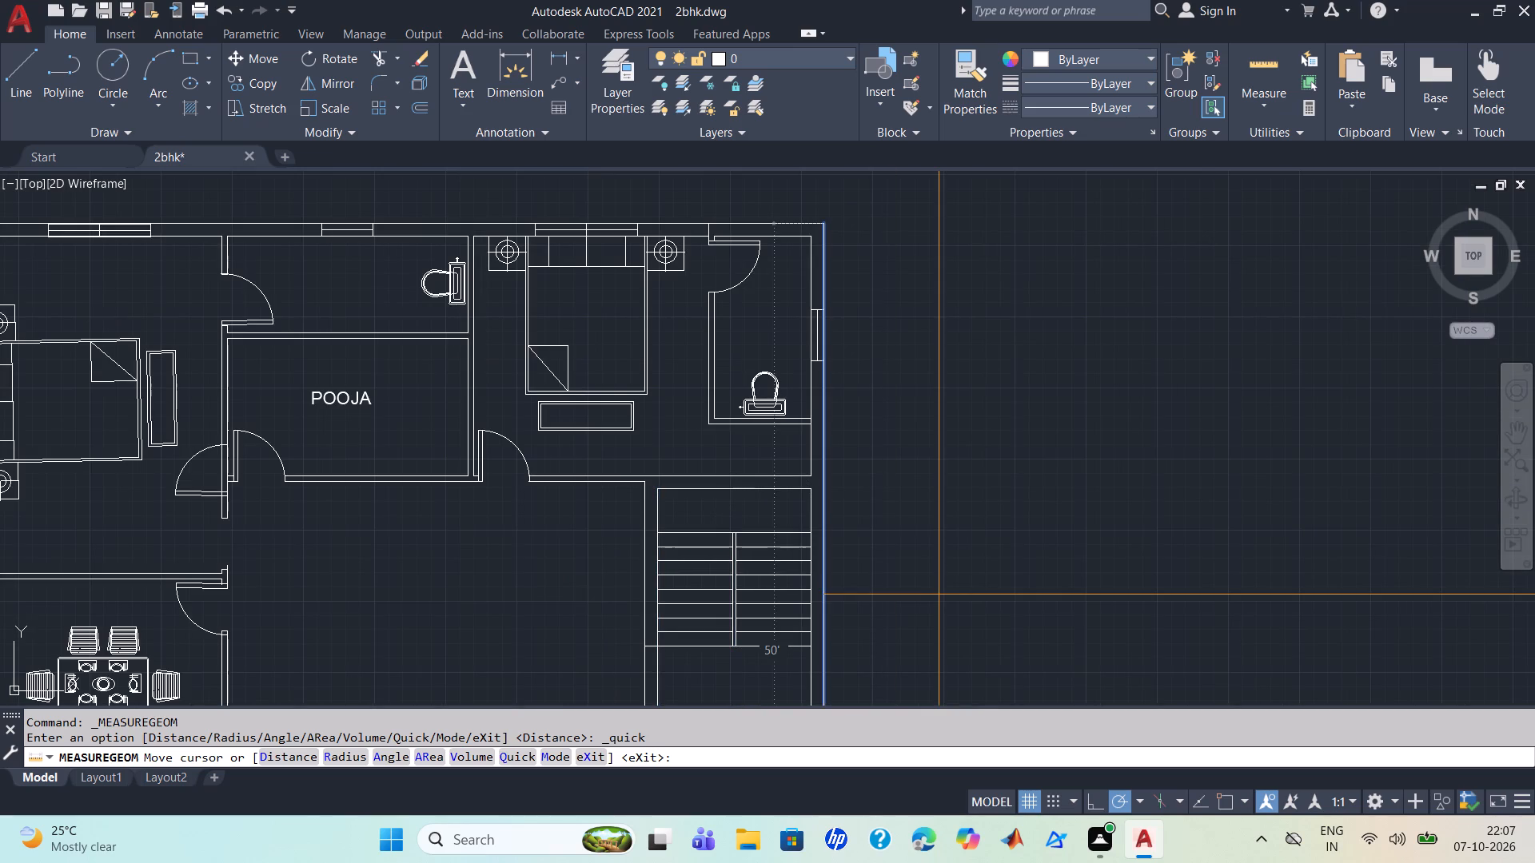
{"action": "scroll", "coordinate": [939, 594], "scroll_direction": "down", "scroll_amount": 1}
{"action": "key", "text": "Escape"}
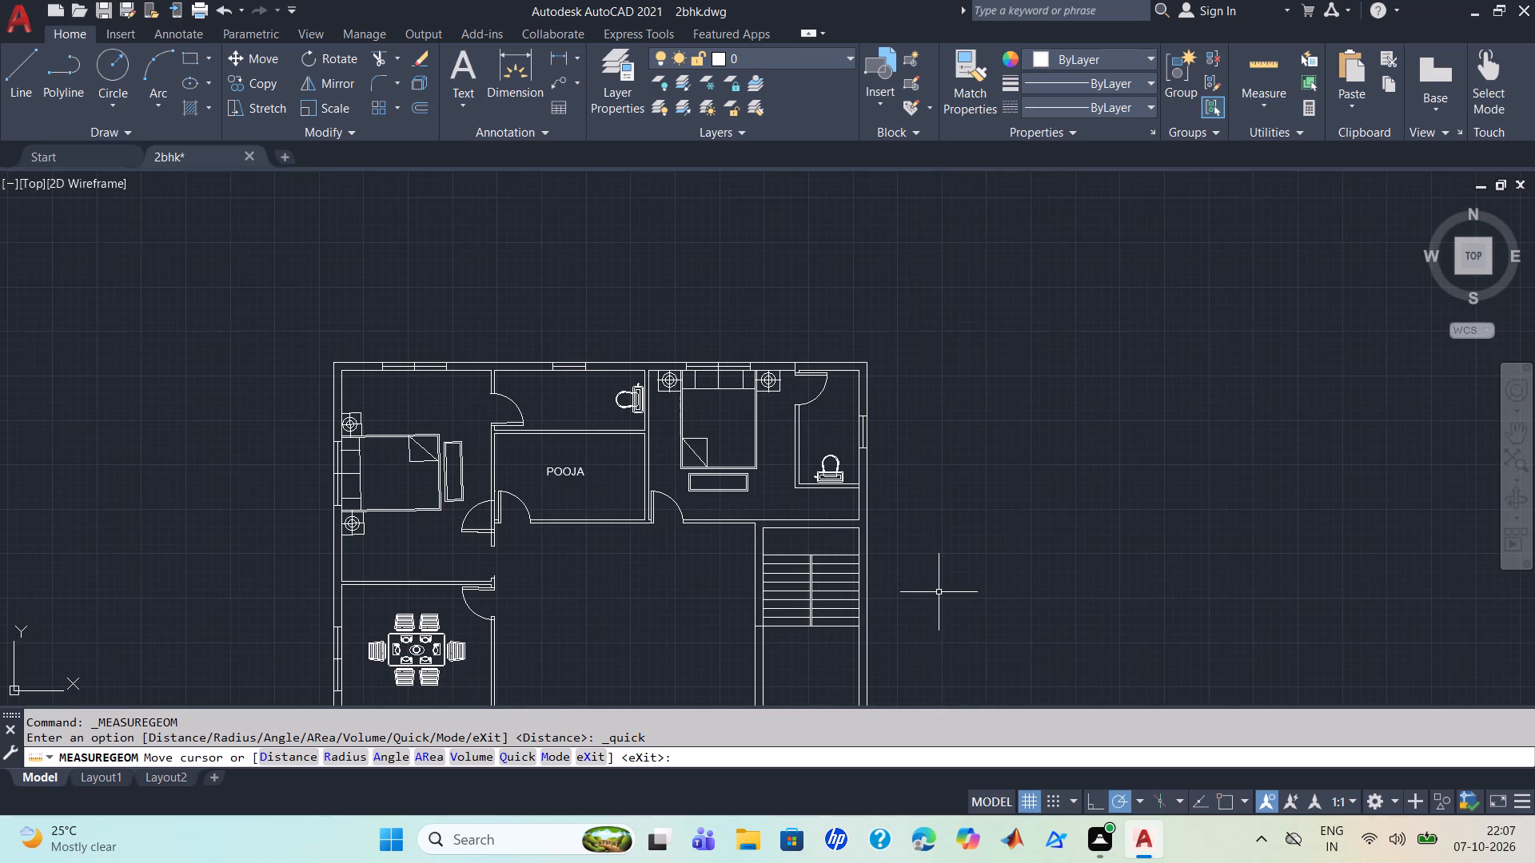
Look over the whole floor plan and save the 2bhk drawing.
{"action": "middle_click_drag", "start_coordinate": [939, 592], "coordinate": [1041, 352]}
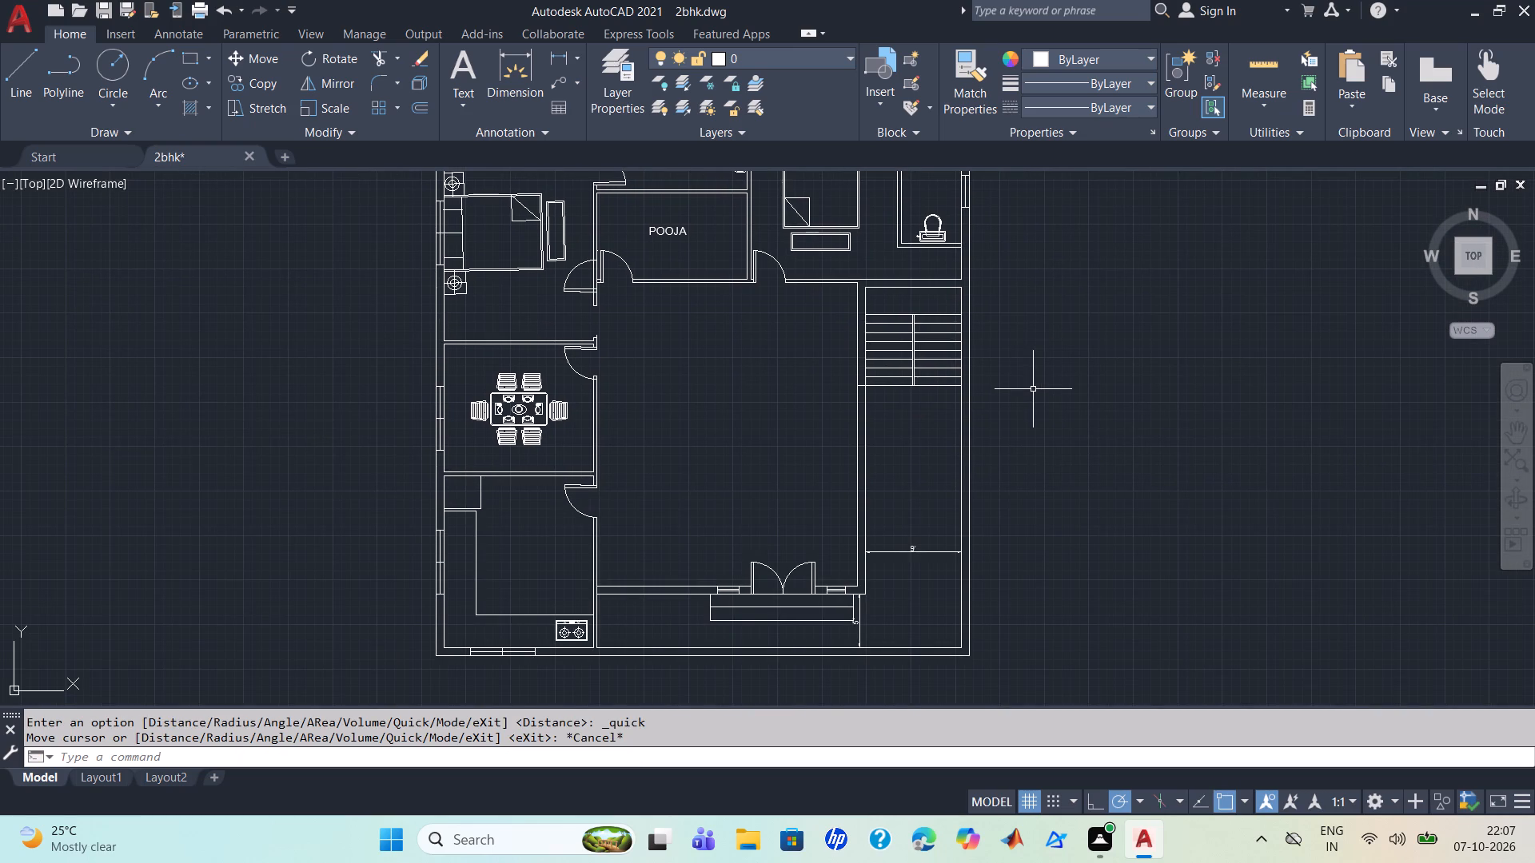
{"action": "middle_click_drag", "start_coordinate": [1033, 389], "coordinate": [1041, 420]}
{"action": "scroll", "coordinate": [1033, 389], "scroll_direction": "down", "scroll_amount": 1}
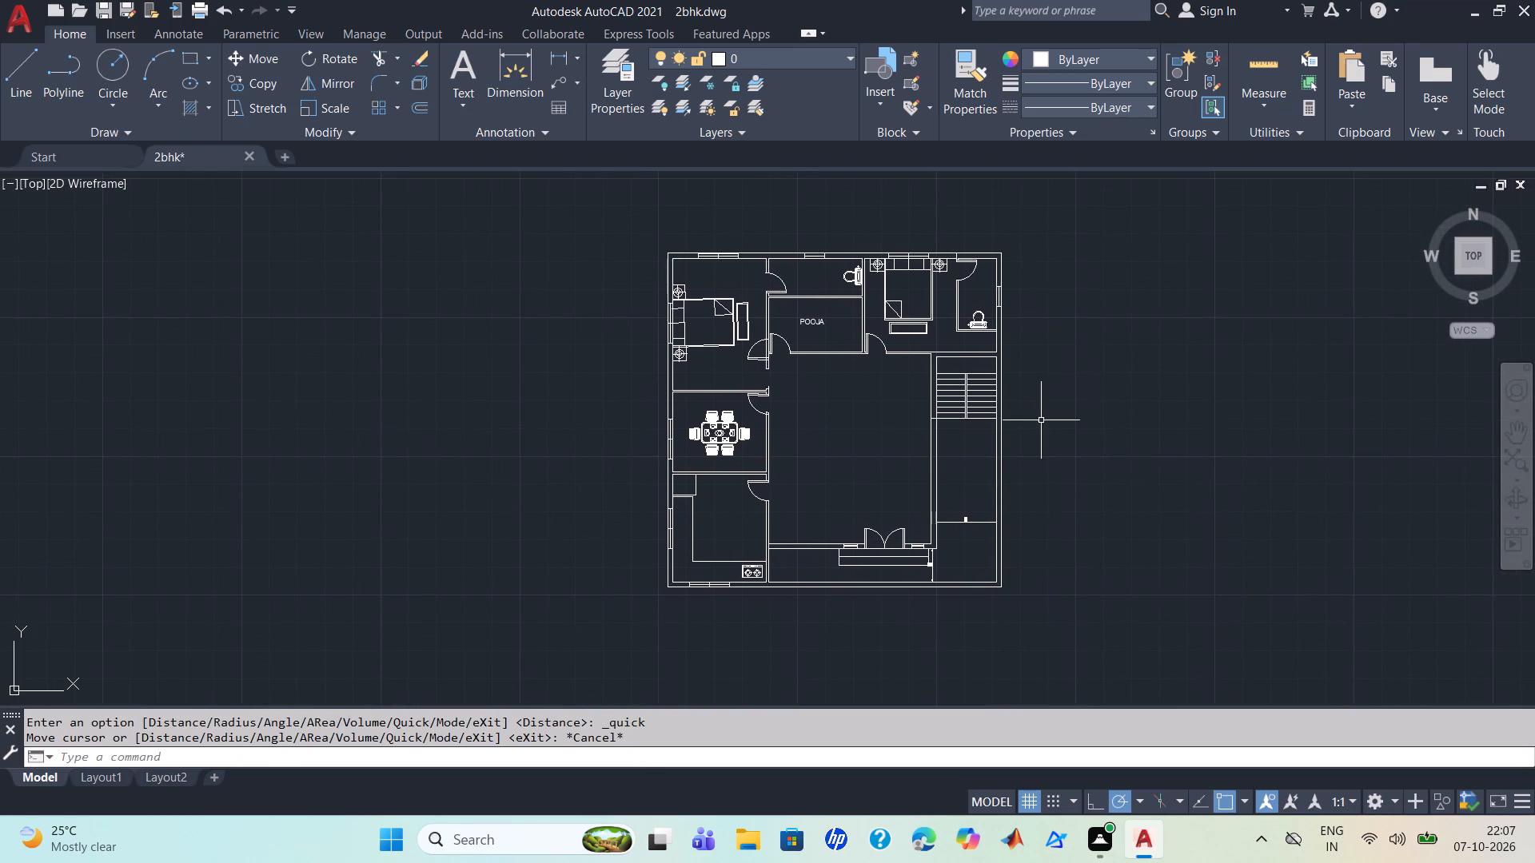
{"action": "scroll", "coordinate": [1041, 420], "scroll_direction": "up", "scroll_amount": 1}
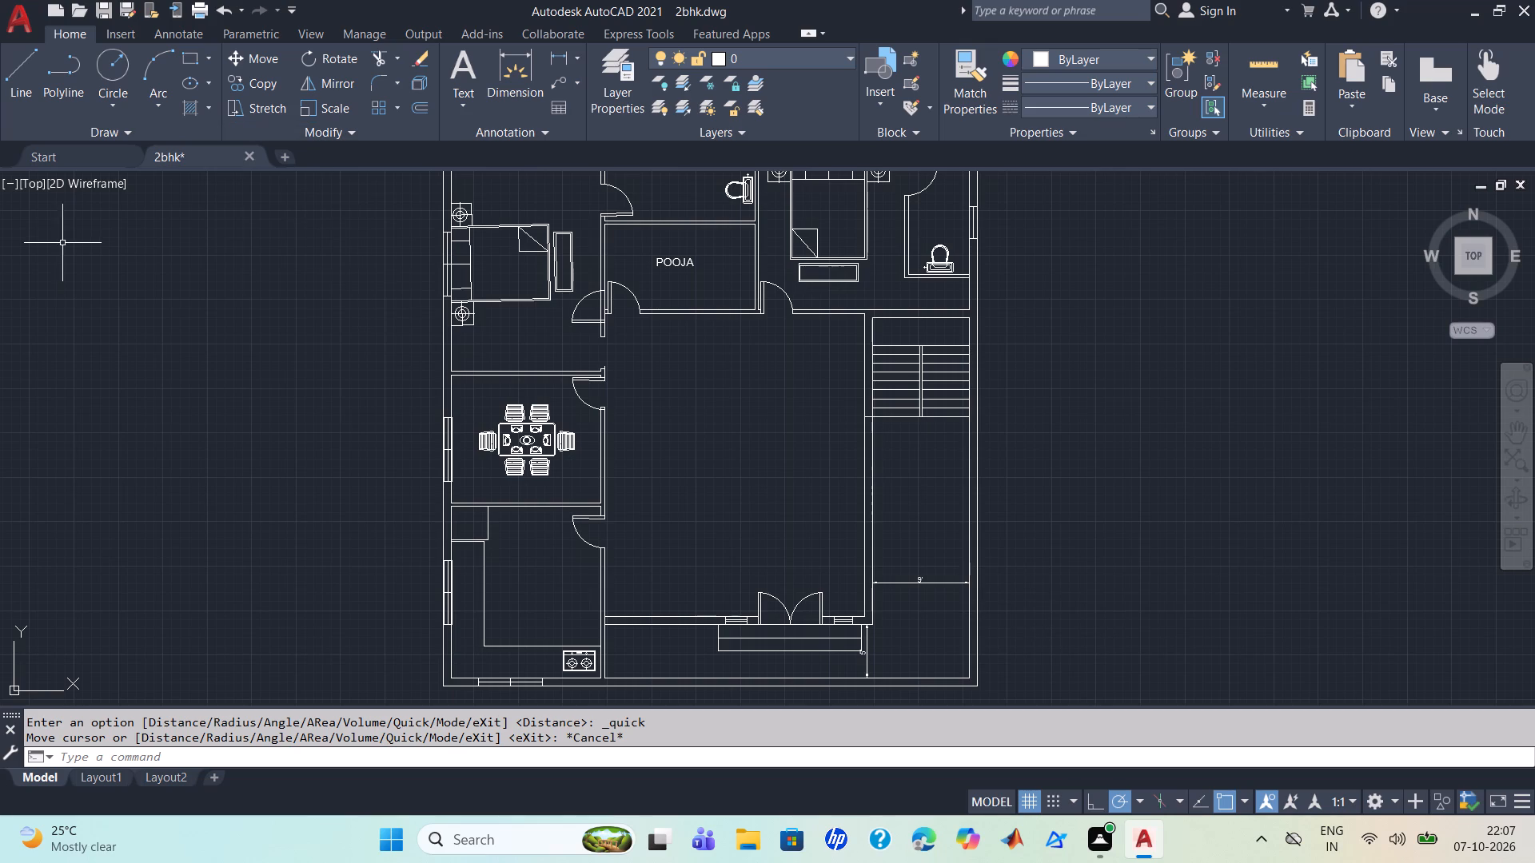
{"action": "left_click", "coordinate": [118, 31]}
{"action": "left_click", "coordinate": [70, 38]}
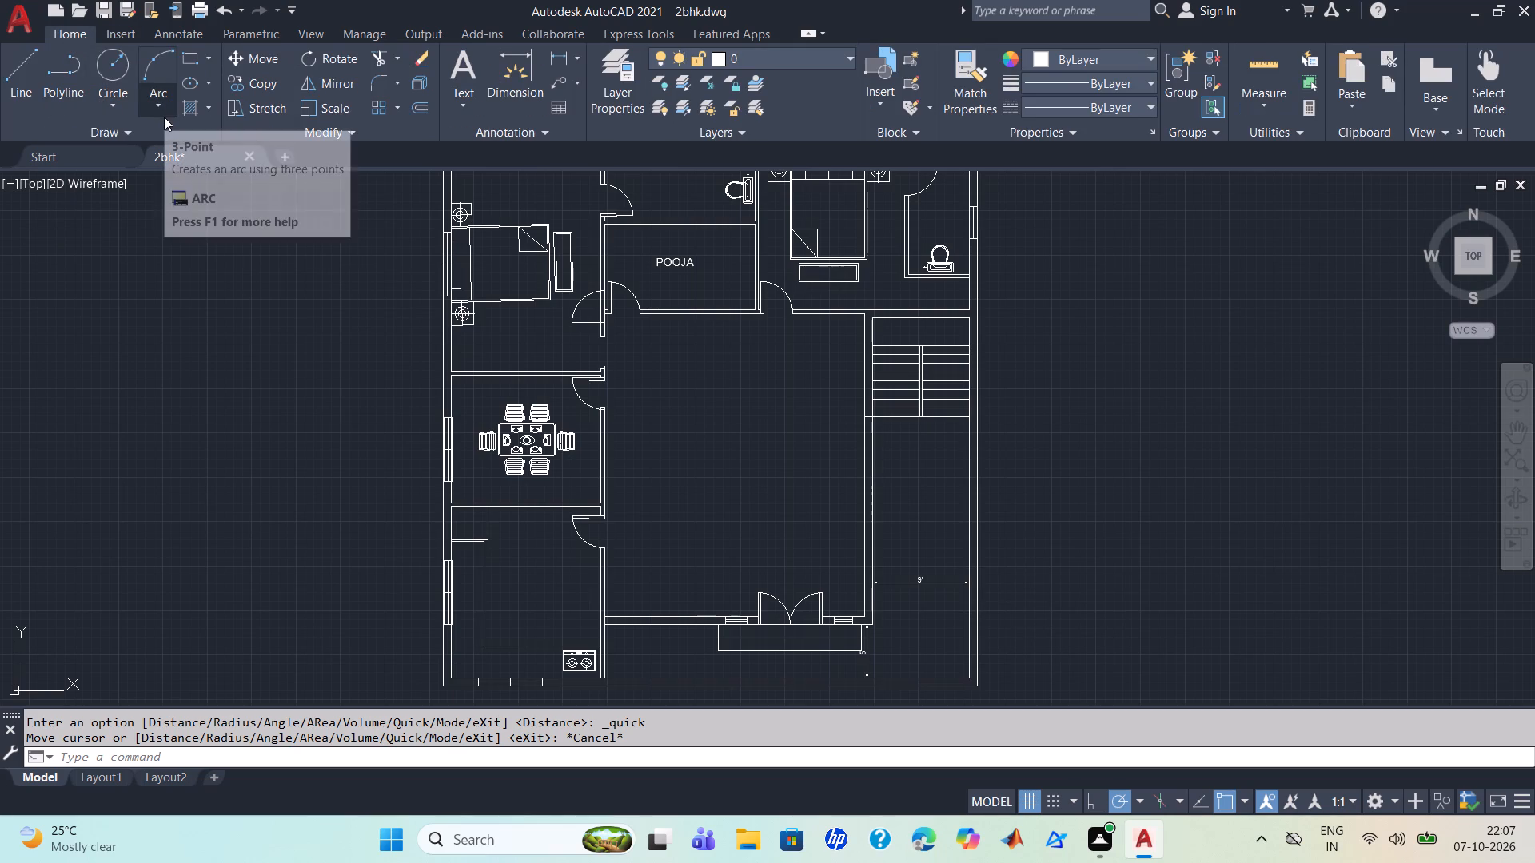
{"action": "key", "text": "ctrl+s"}
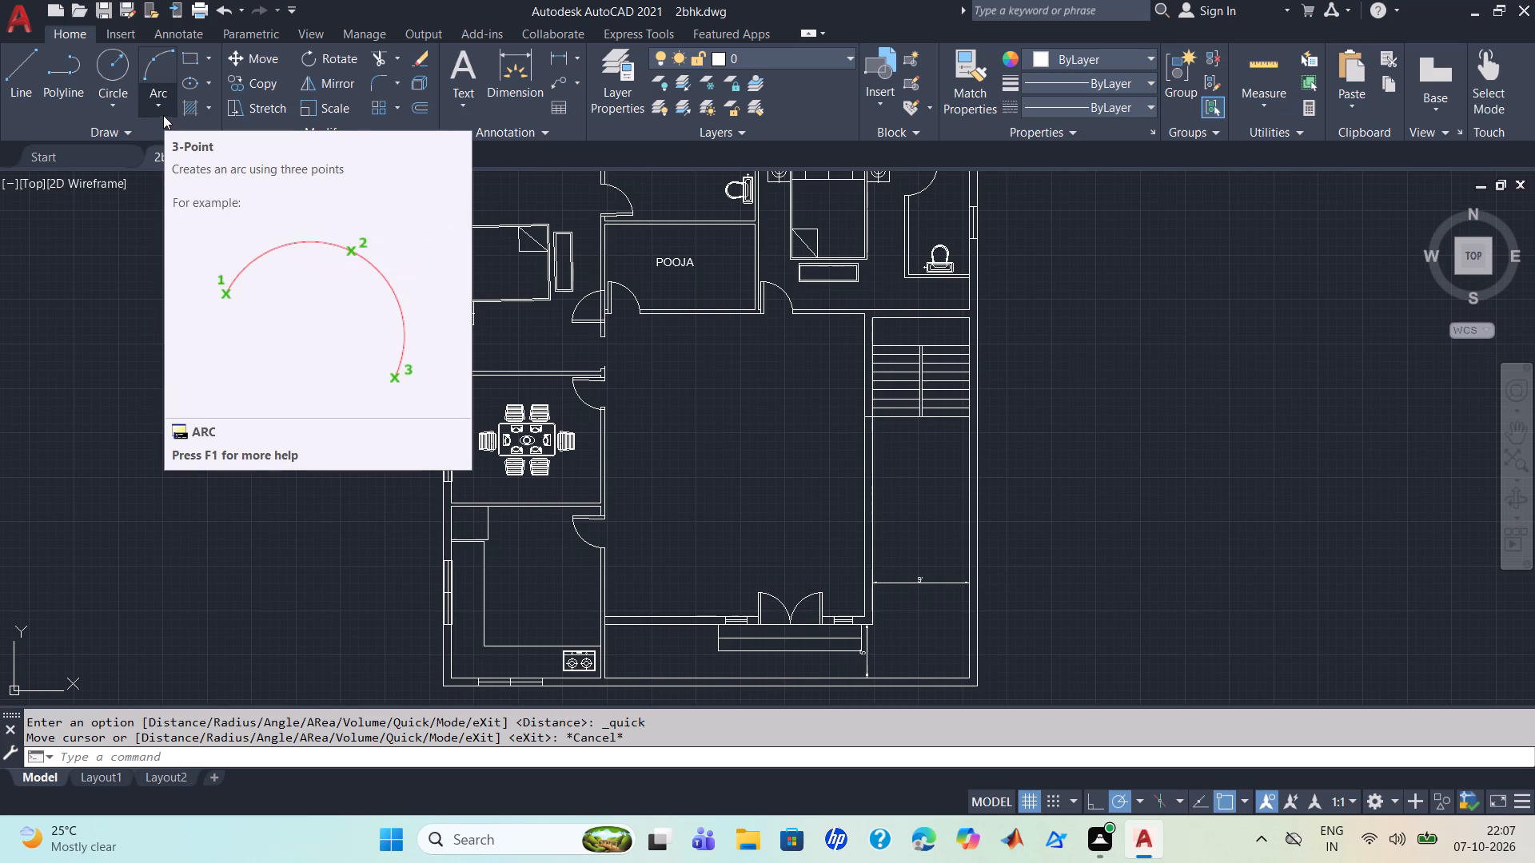
{"action": "key", "text": "ctrl+s"}
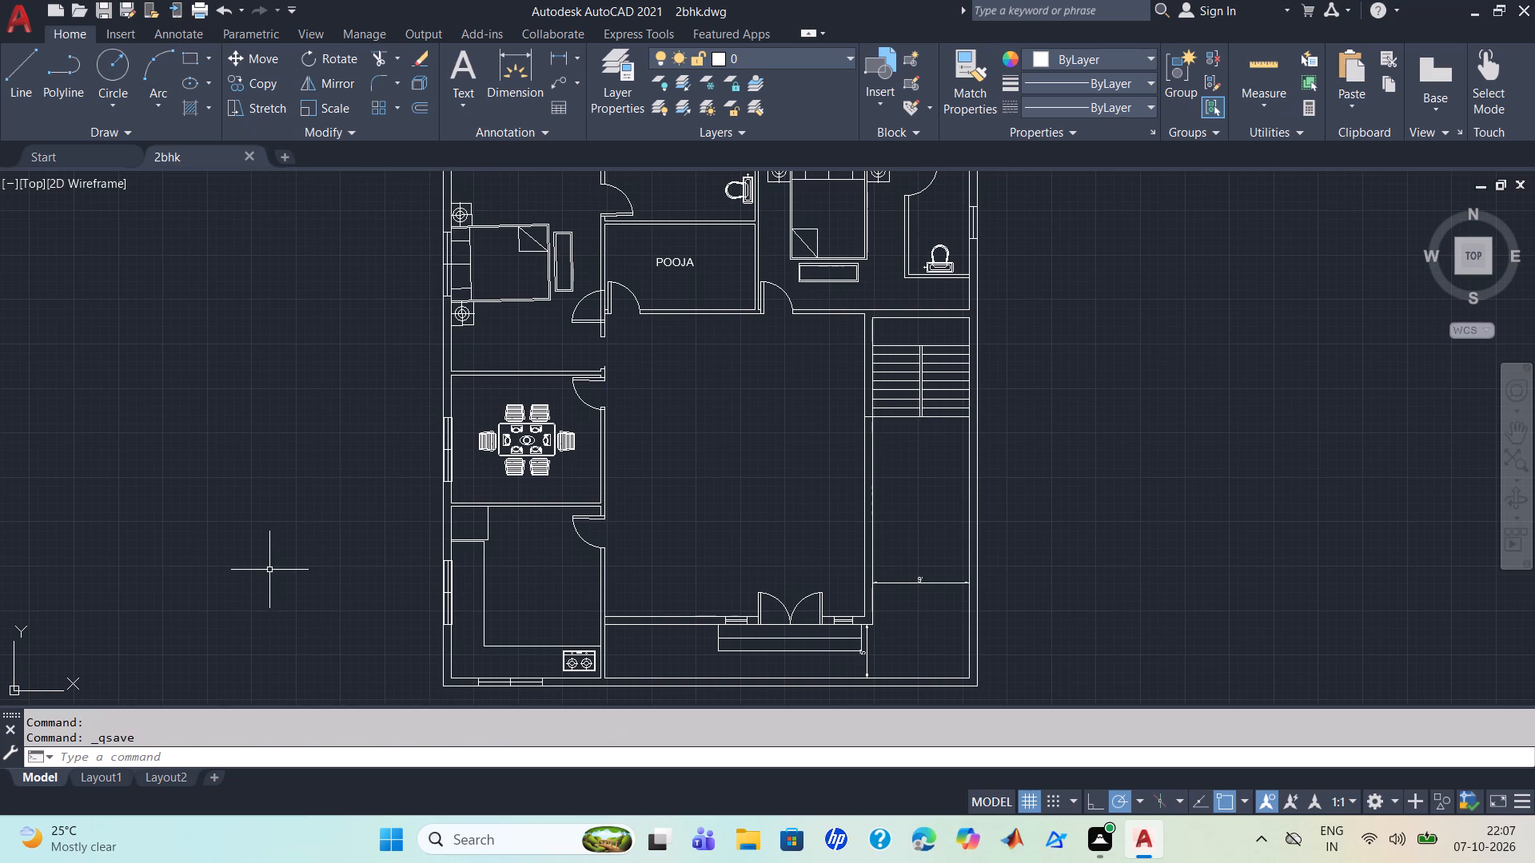
Draw four connected freehand lines in the empty area west of the floor plan, forming a closed, self-crossing outline.
{"action": "scroll", "coordinate": [345, 862], "scroll_direction": "down", "scroll_amount": 1}
{"action": "left_click", "coordinate": [17, 101]}
{"action": "scroll", "coordinate": [349, 344], "scroll_direction": "down", "scroll_amount": 1}
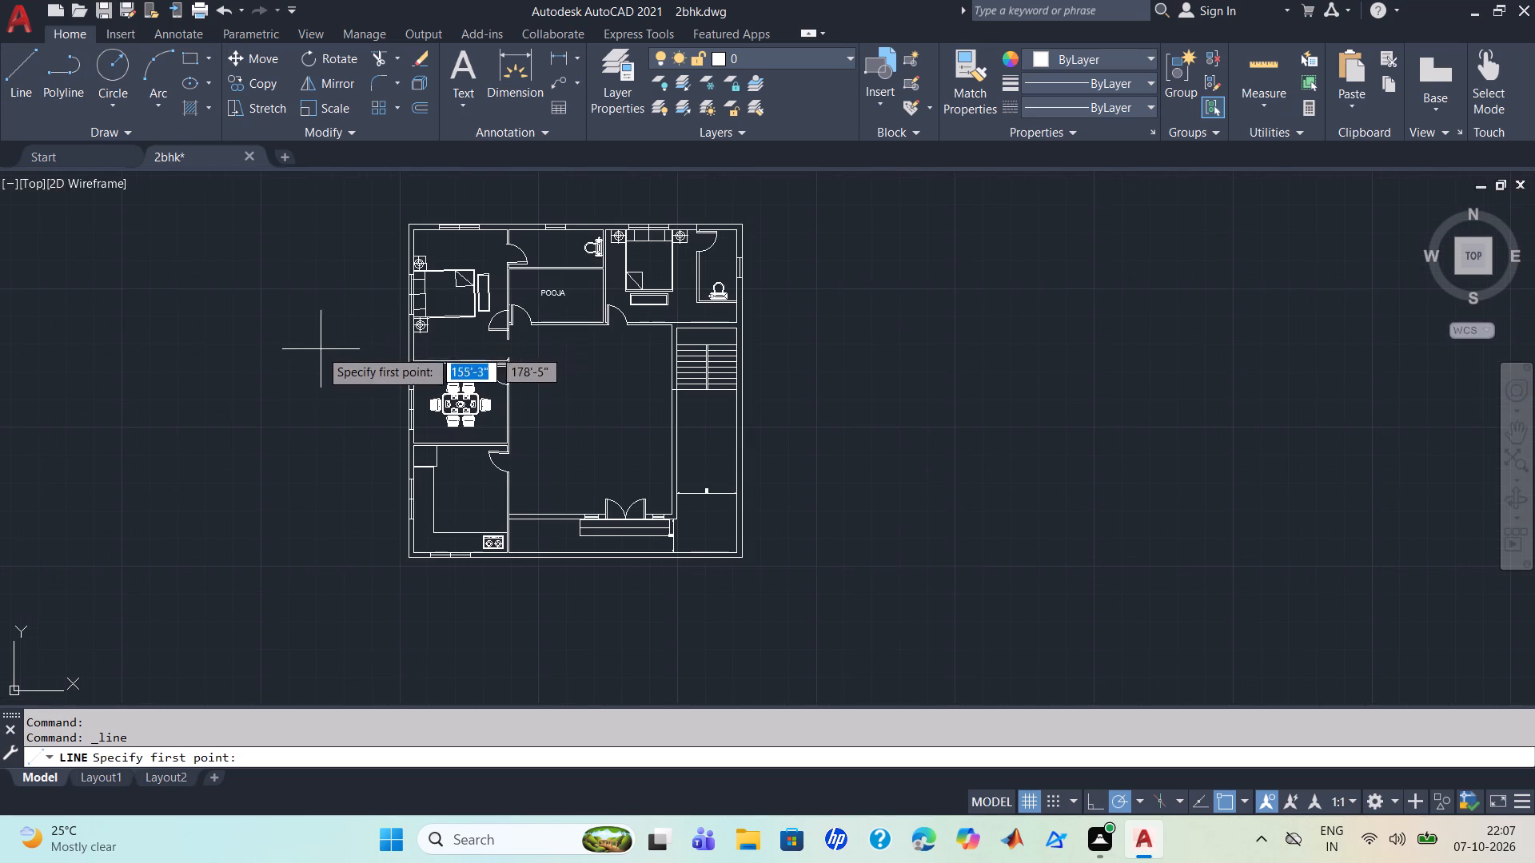
{"action": "middle_click_drag", "start_coordinate": [304, 353], "coordinate": [756, 396]}
{"action": "left_click", "coordinate": [373, 383]}
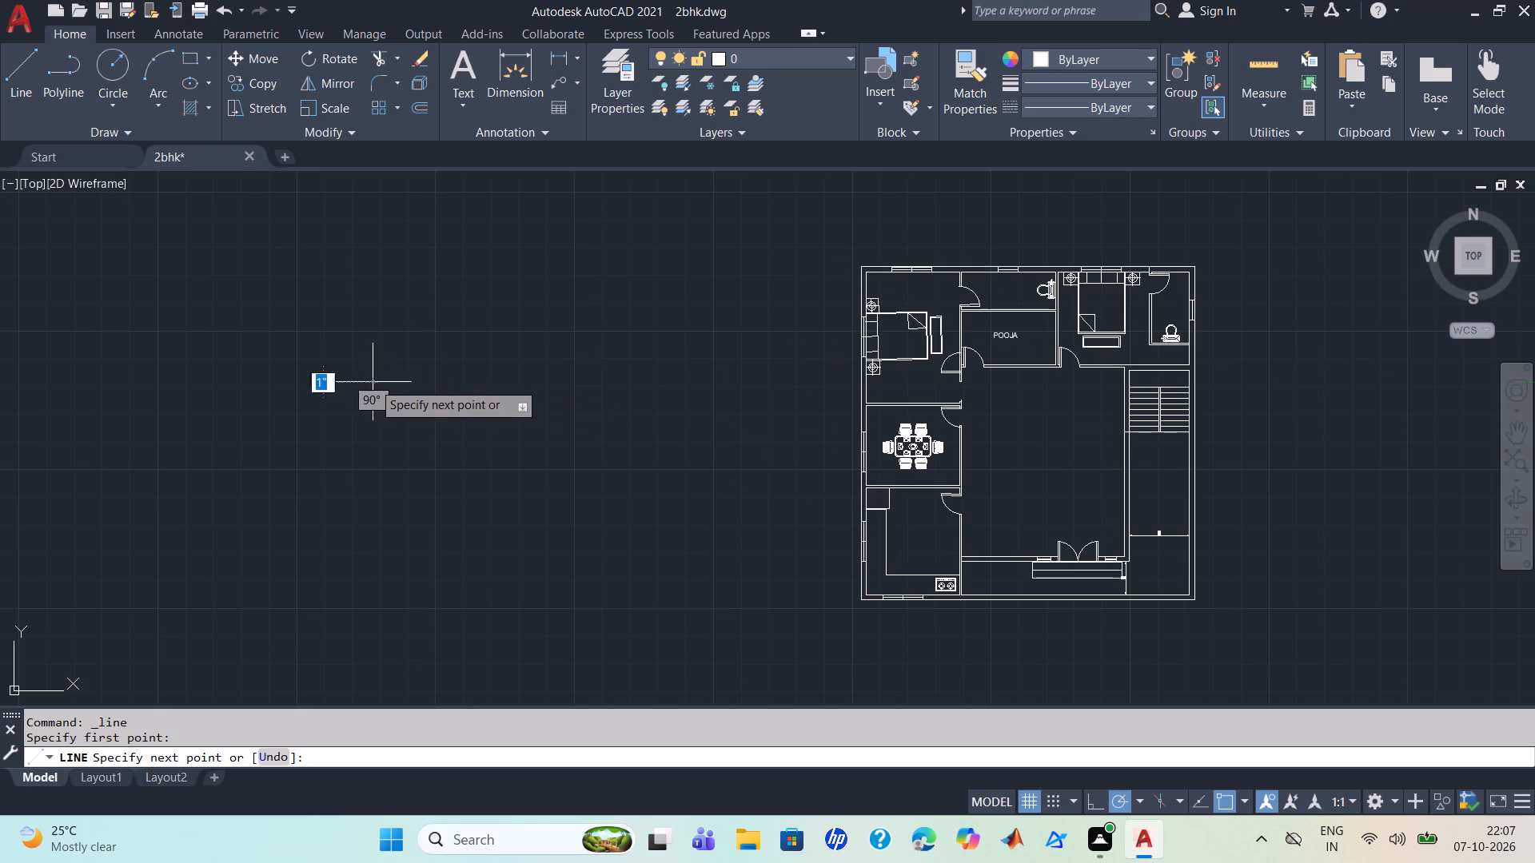
{"action": "left_click", "coordinate": [477, 388]}
{"action": "left_click", "coordinate": [463, 308]}
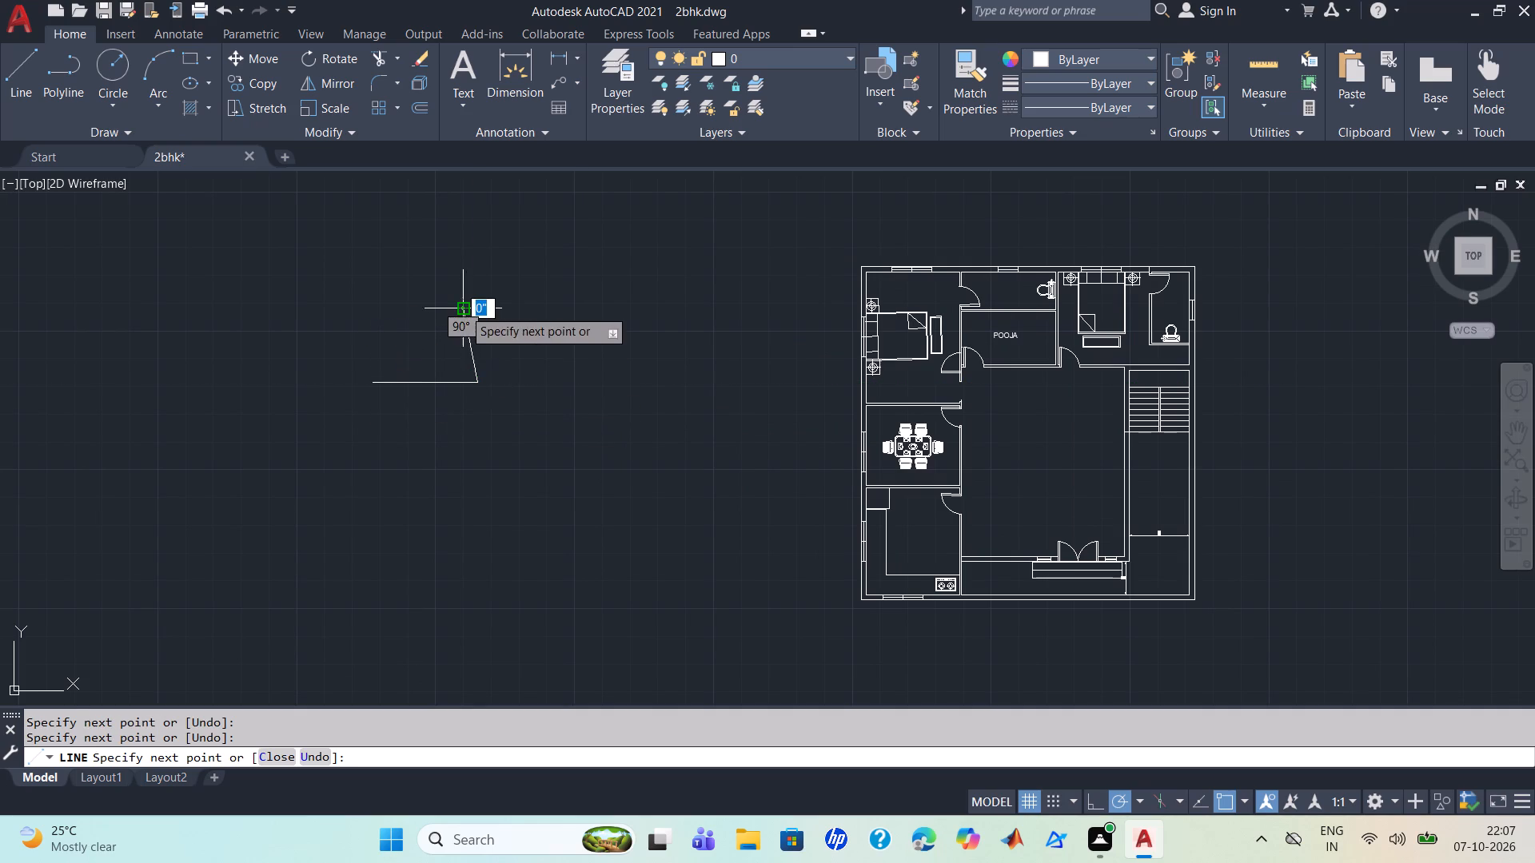
{"action": "left_click", "coordinate": [407, 428]}
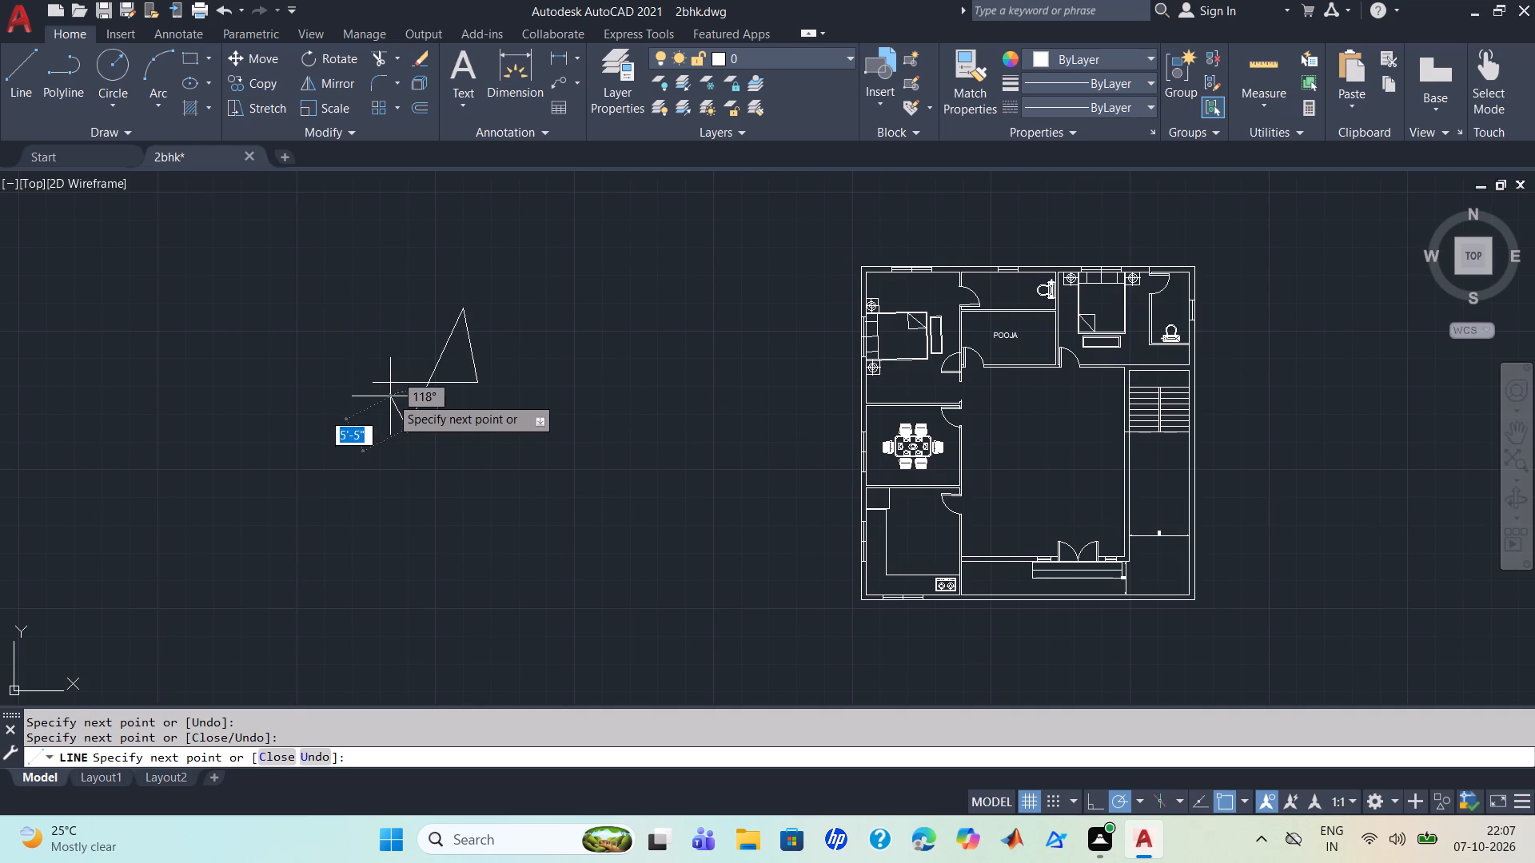
{"action": "left_click", "coordinate": [373, 387]}
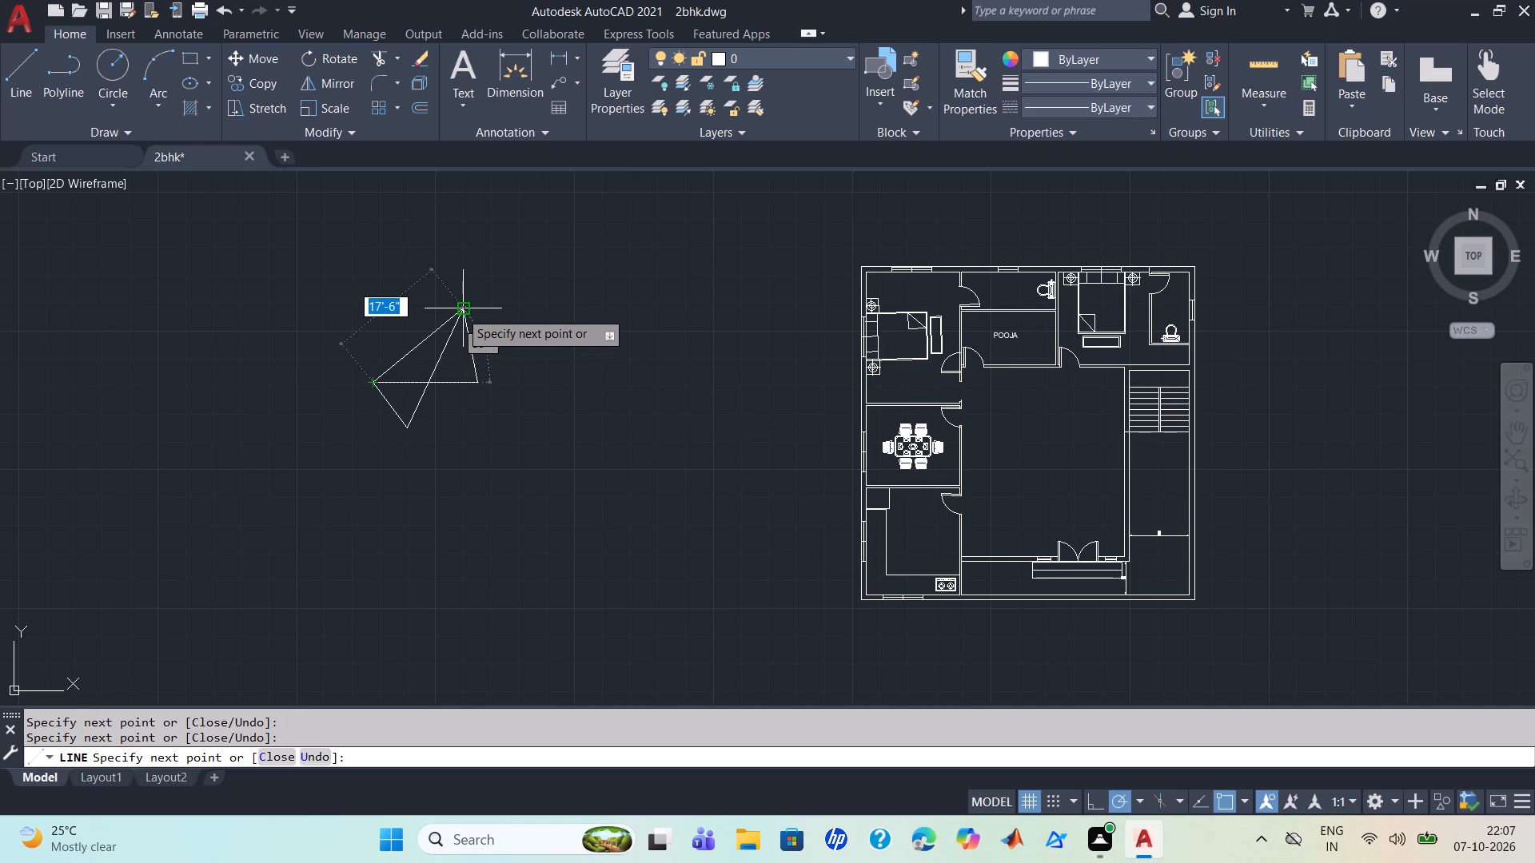
Continue the freehand line chain with eight connected segments, adding points east, southwest and northwest of the outline and returning to its apex.
{"action": "left_click", "coordinate": [460, 311]}
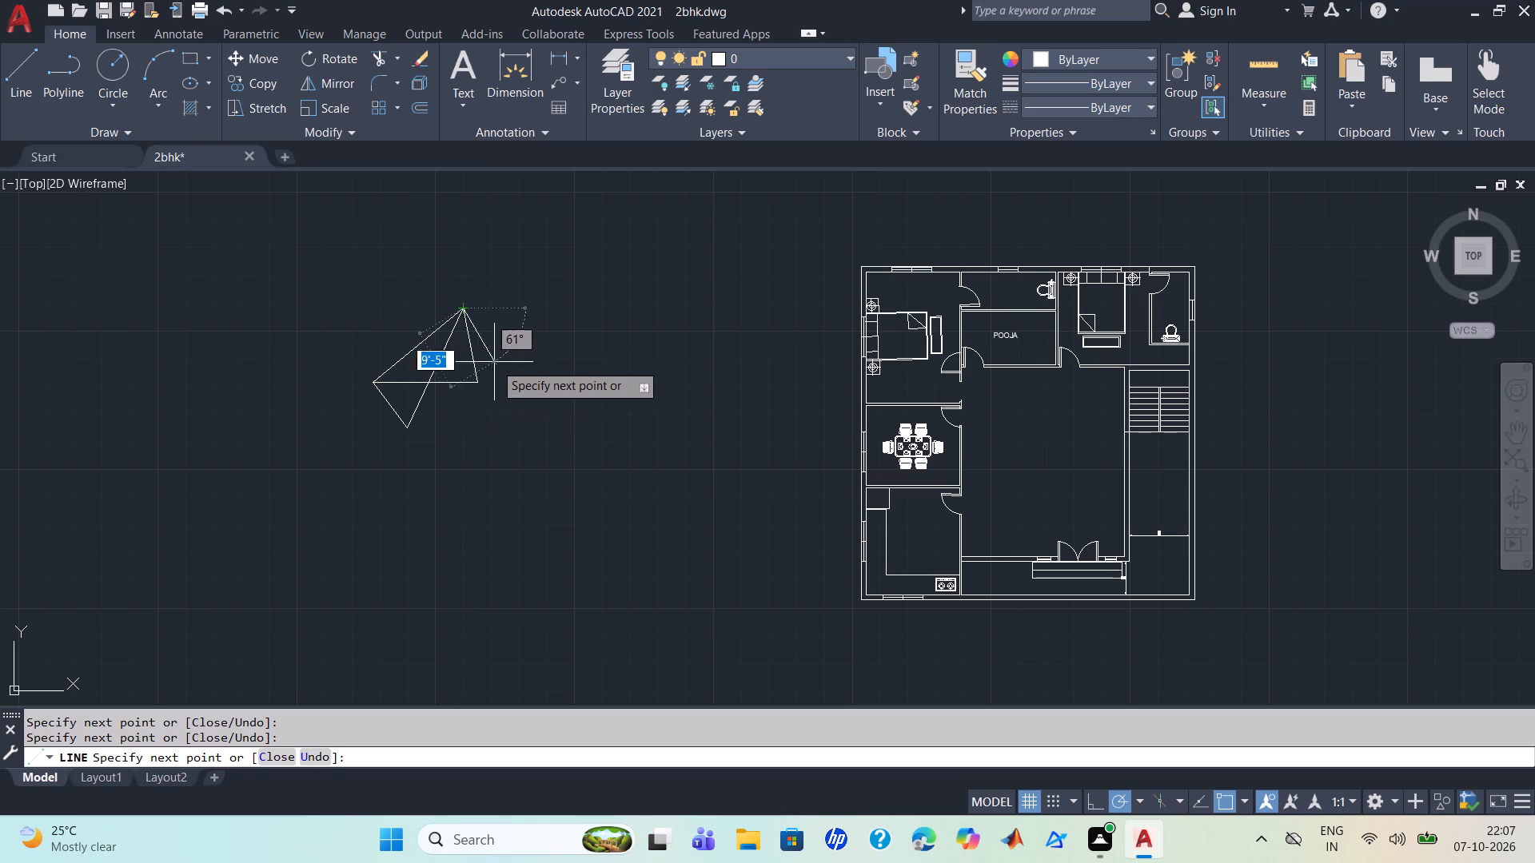
{"action": "left_click", "coordinate": [545, 342]}
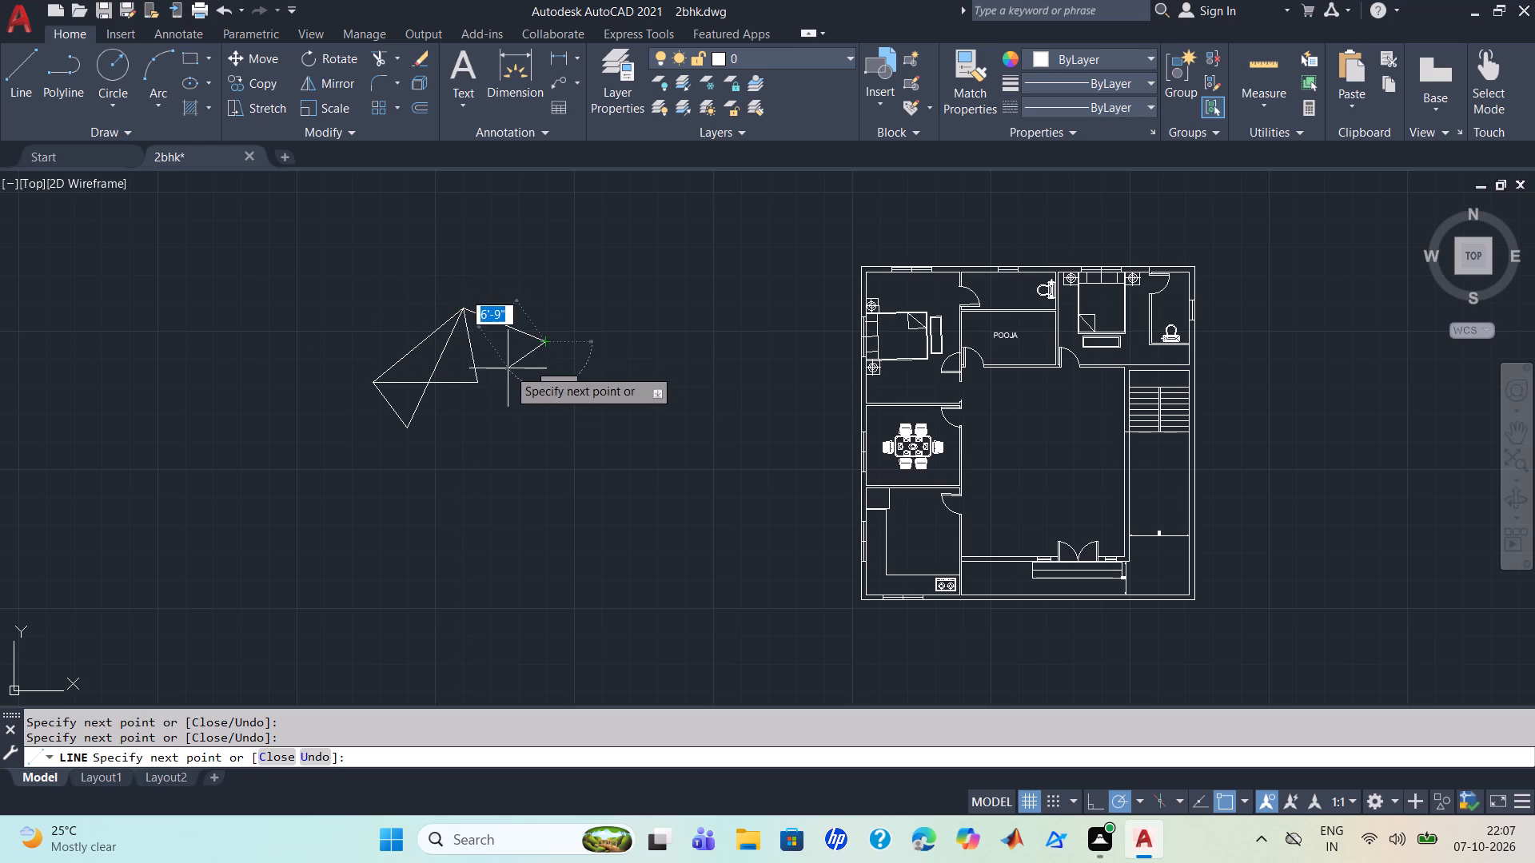
{"action": "left_click", "coordinate": [480, 382]}
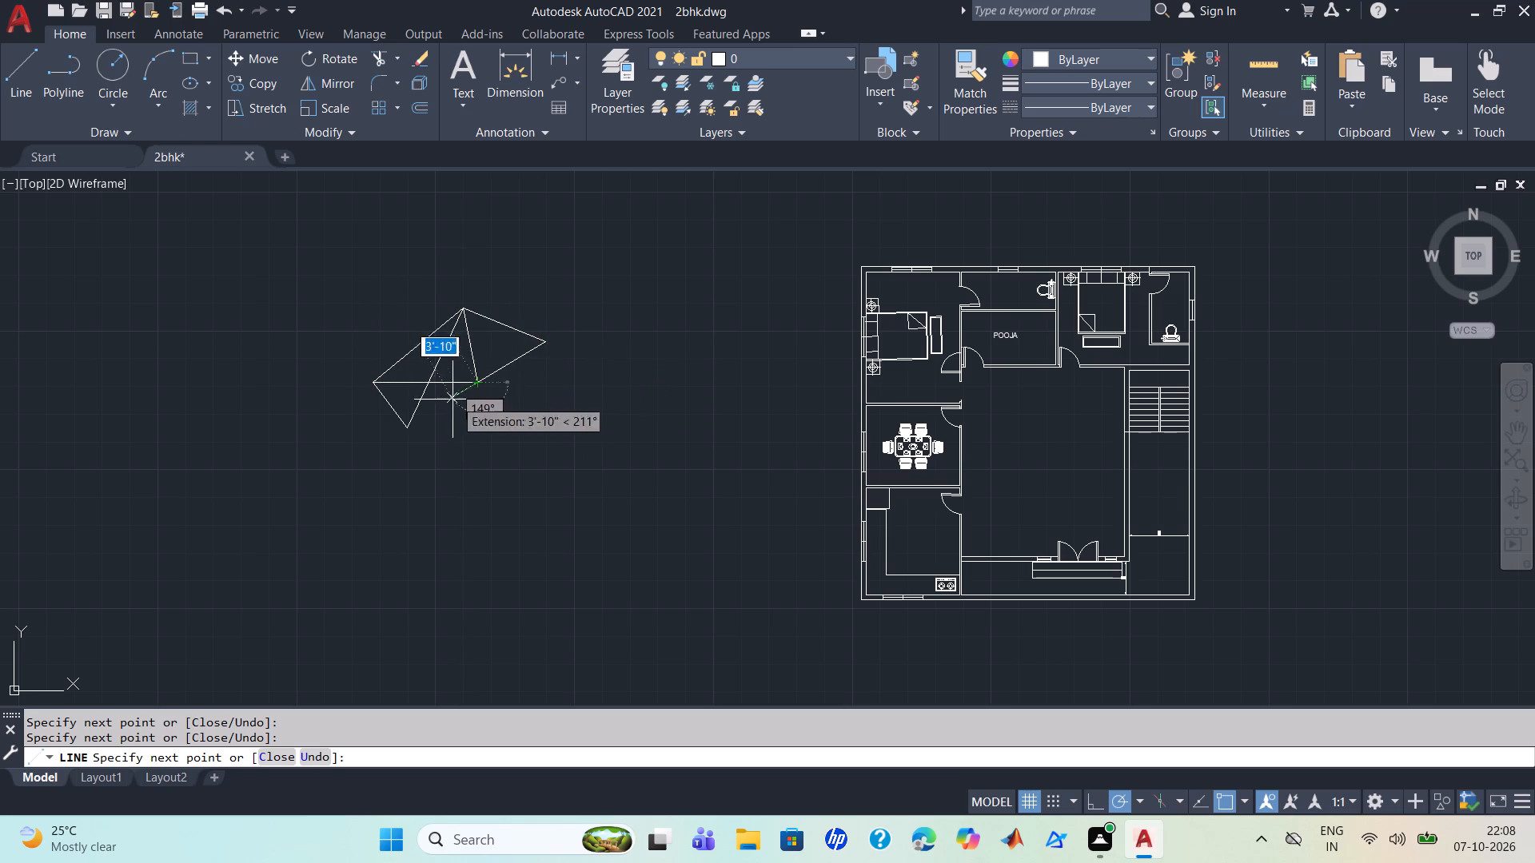
{"action": "left_click", "coordinate": [412, 430]}
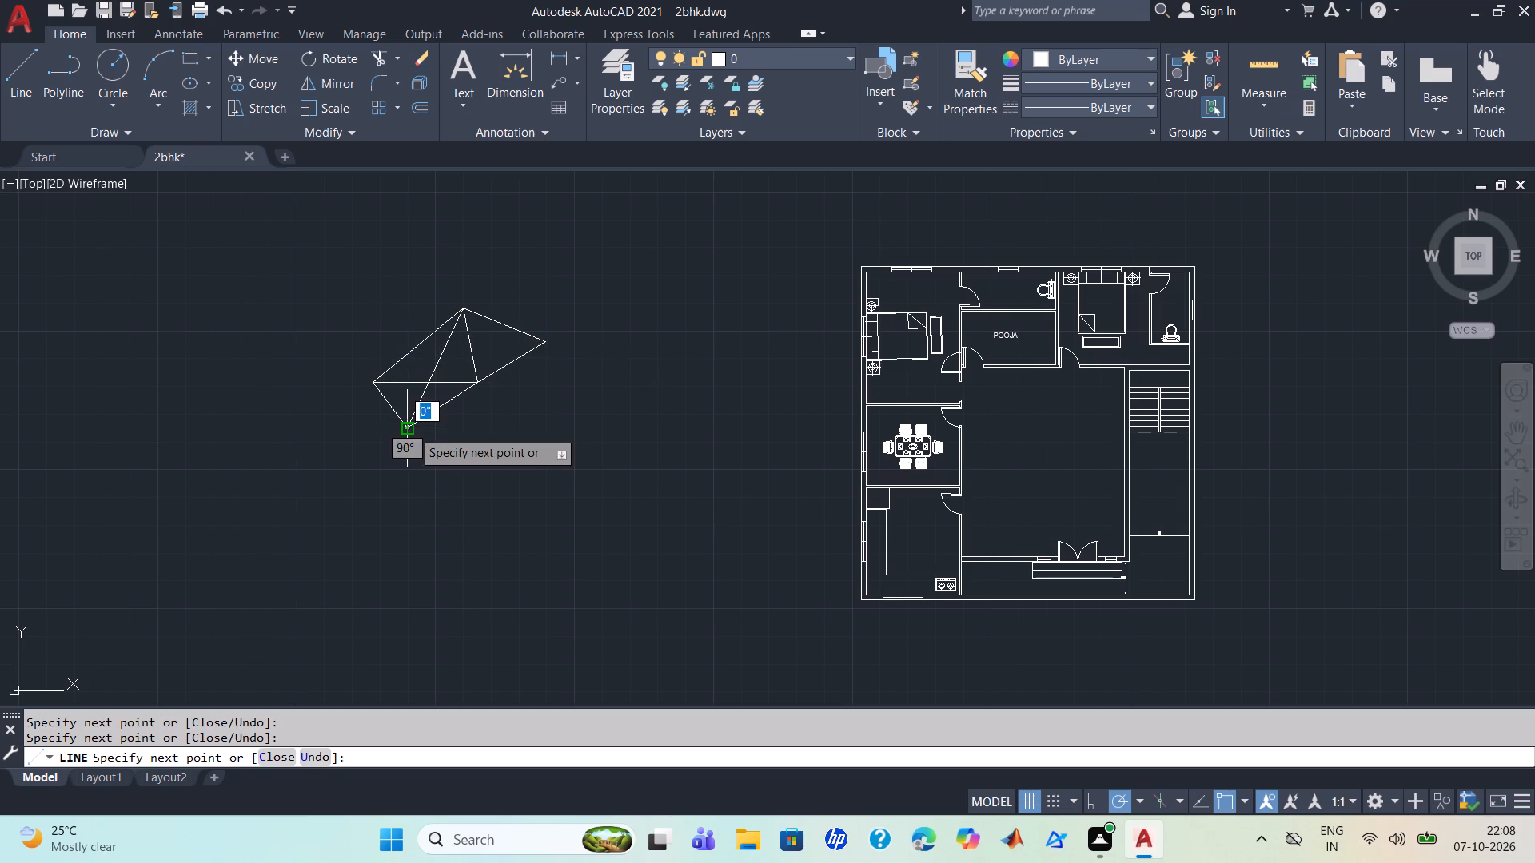
{"action": "left_click", "coordinate": [346, 469]}
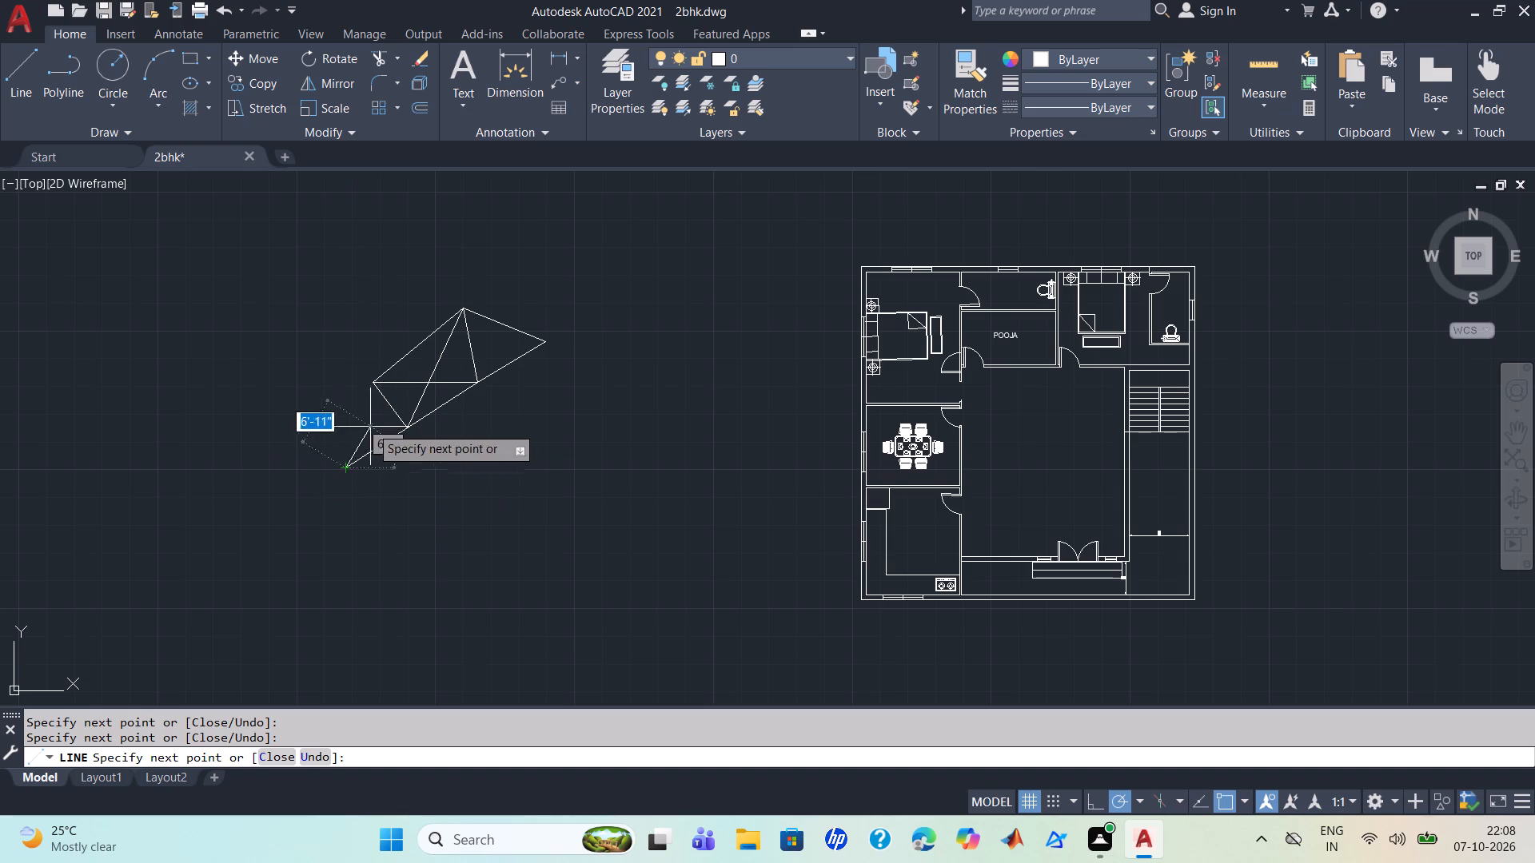
{"action": "left_click", "coordinate": [379, 381]}
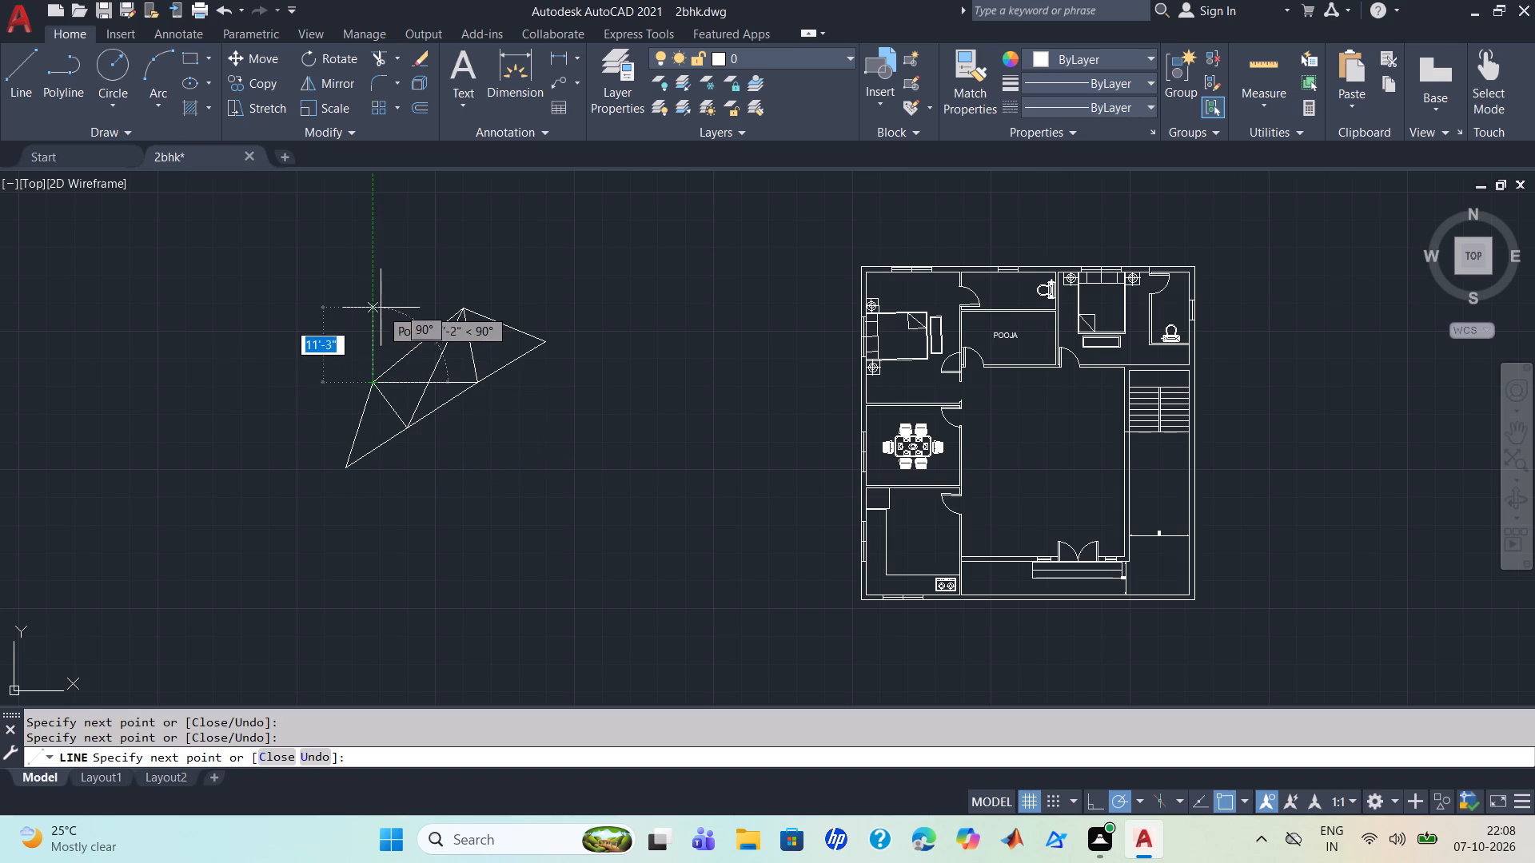
{"action": "left_click", "coordinate": [381, 304]}
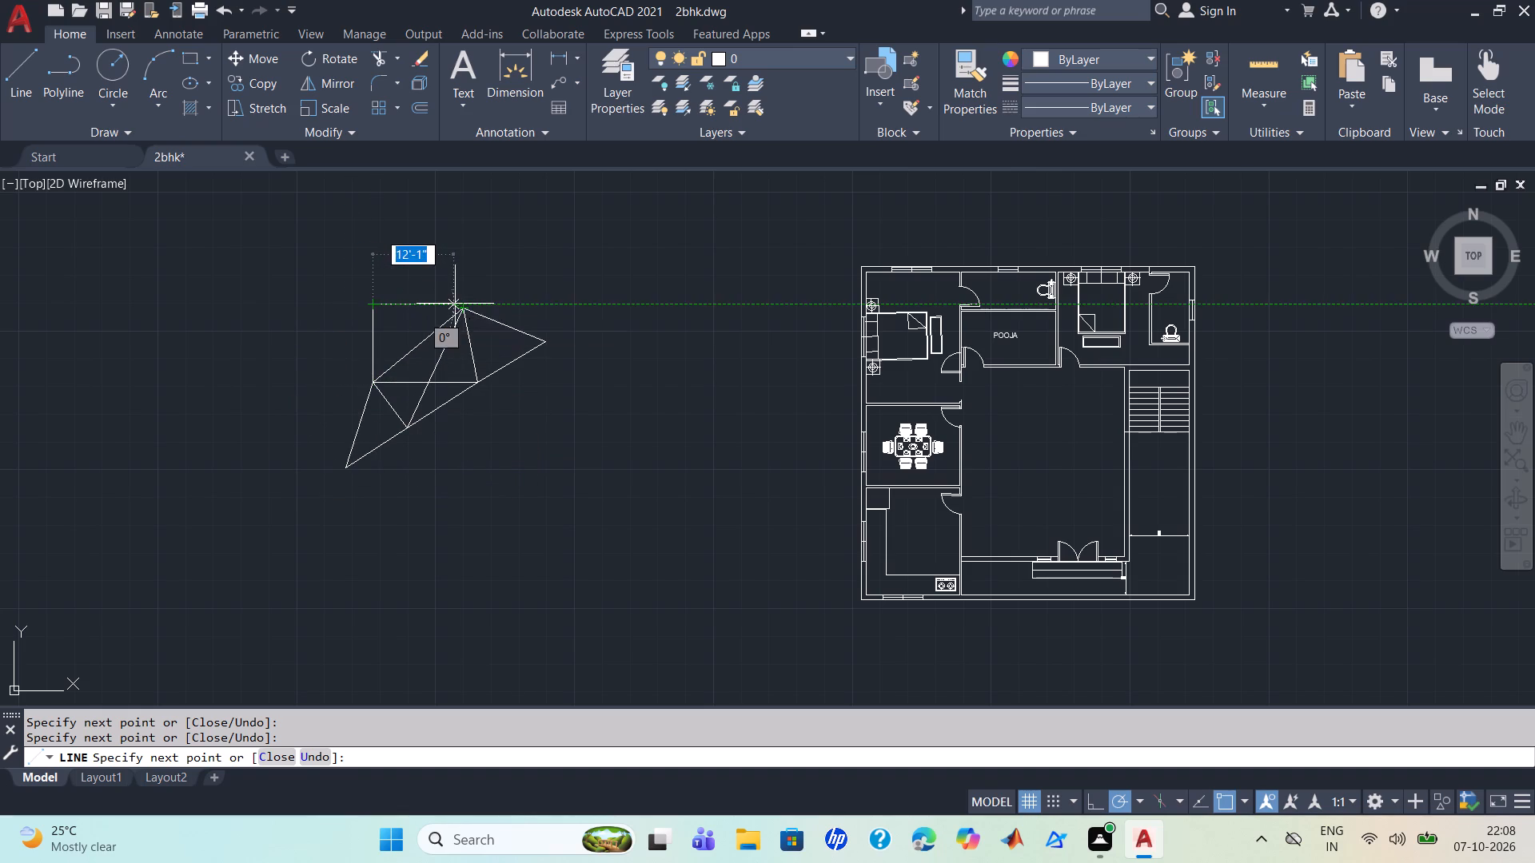
{"action": "left_click", "coordinate": [468, 308]}
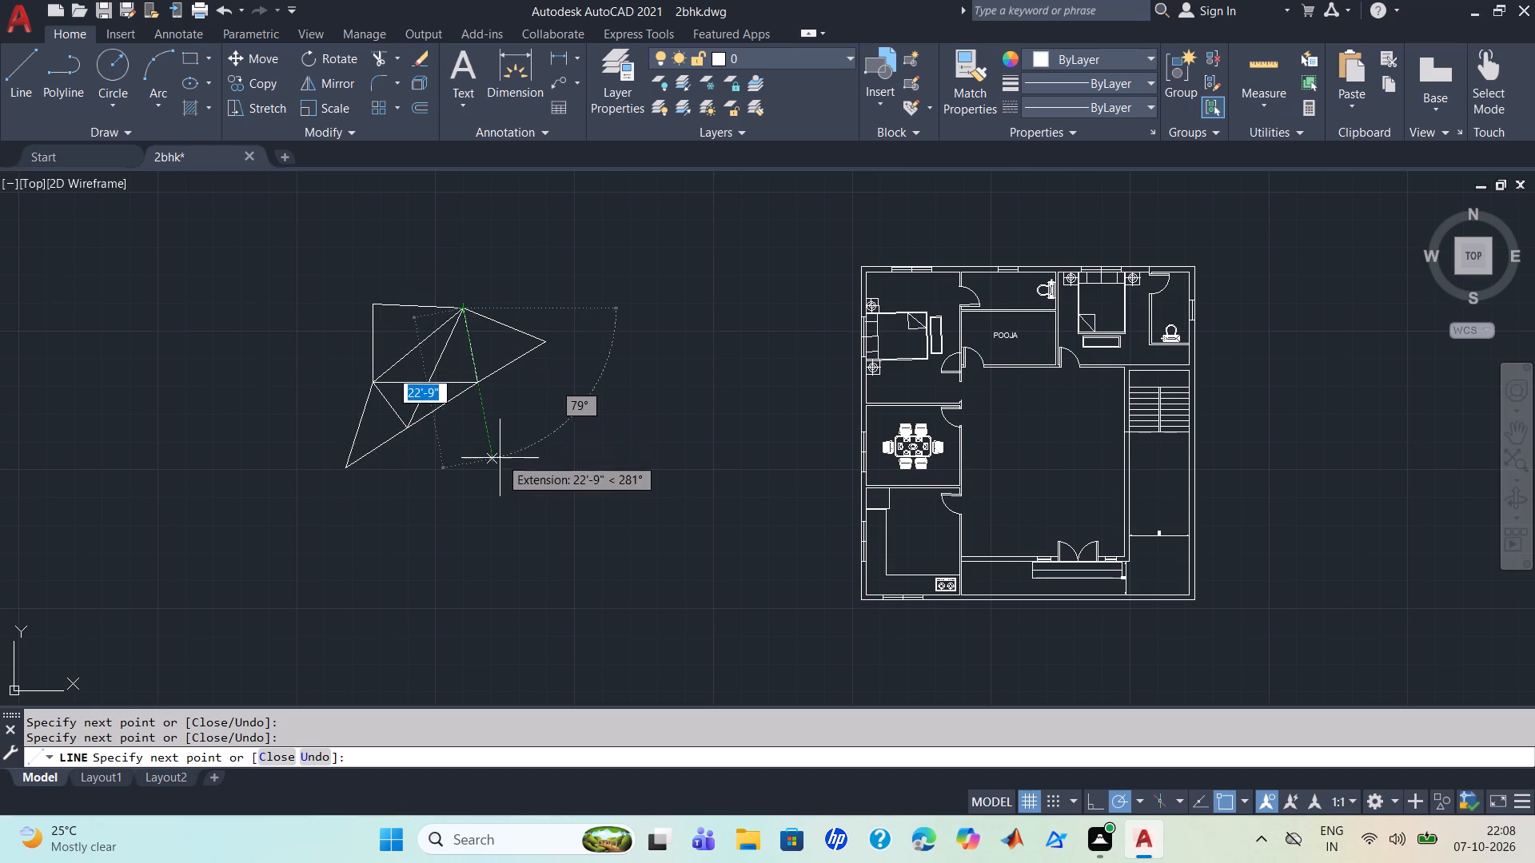
Add nine more connected freehand lines, crossing the outline between new southeast, east and northeast points and ending on its west side.
{"action": "left_click", "coordinate": [491, 487]}
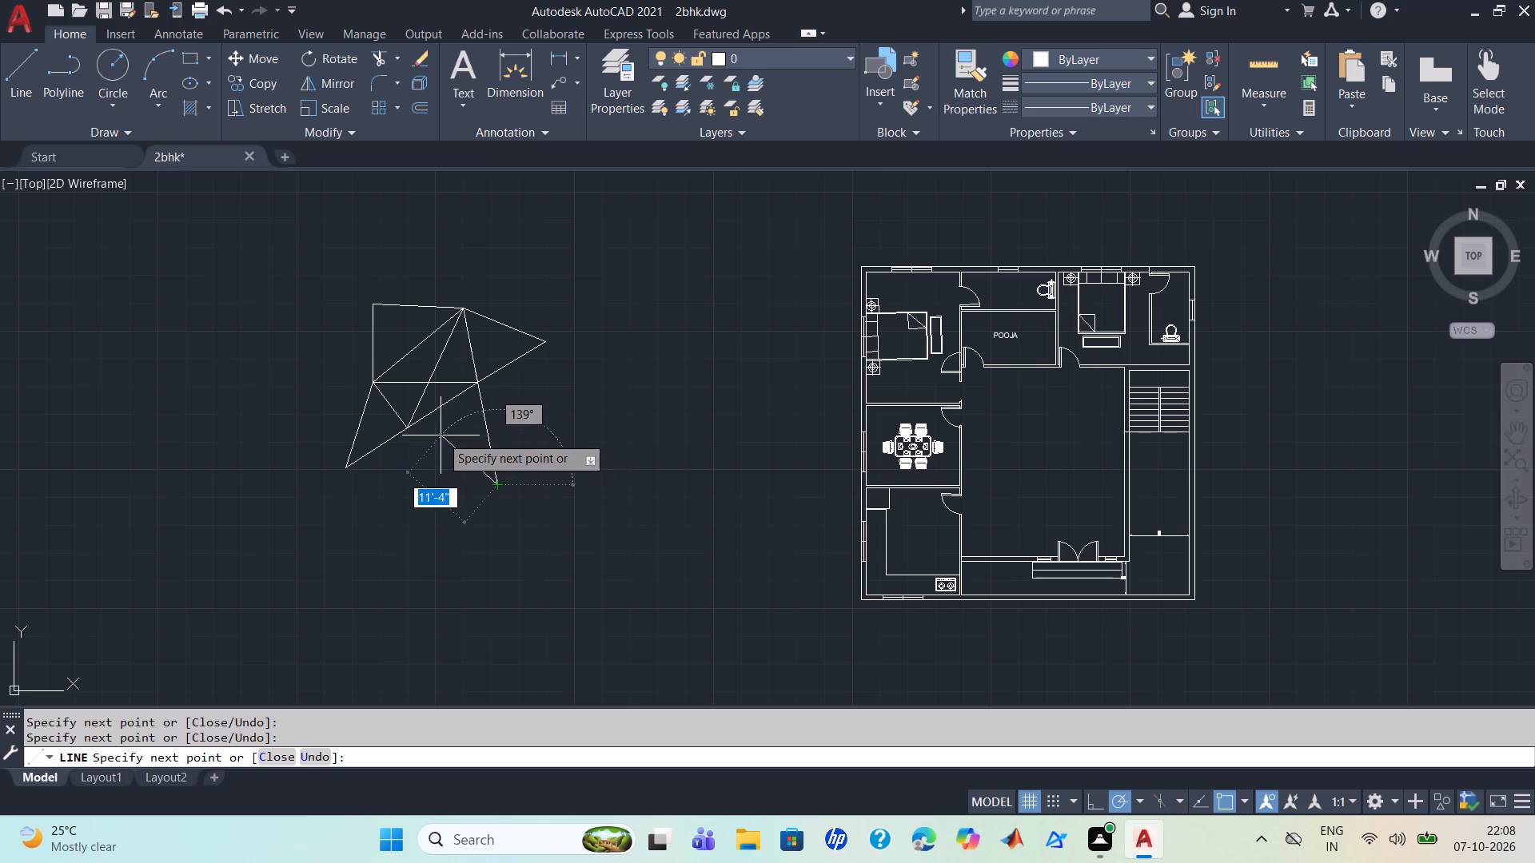
{"action": "left_click", "coordinate": [410, 428]}
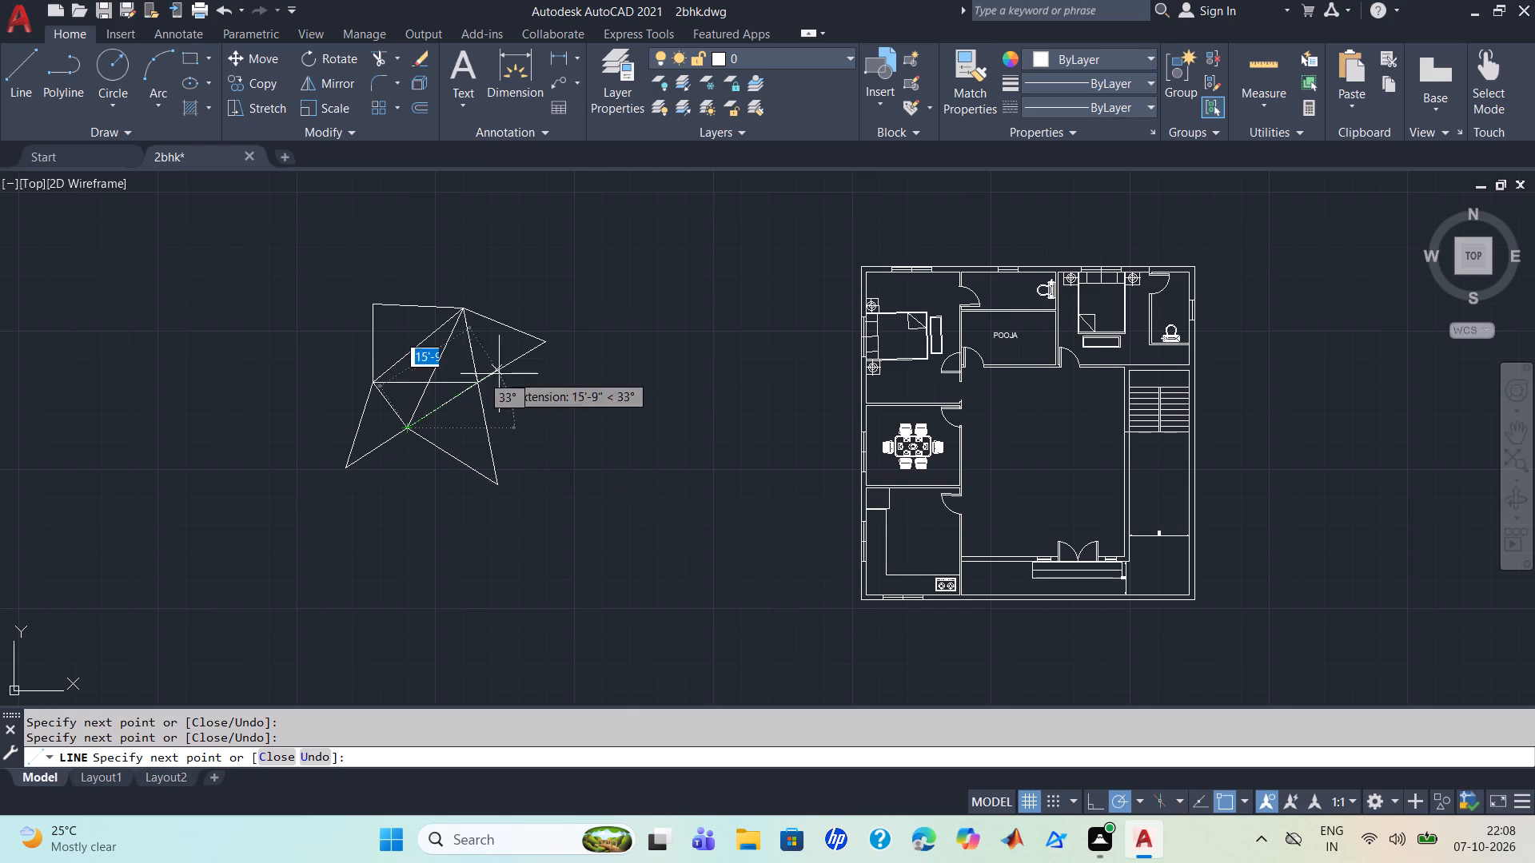
{"action": "left_click", "coordinate": [551, 414]}
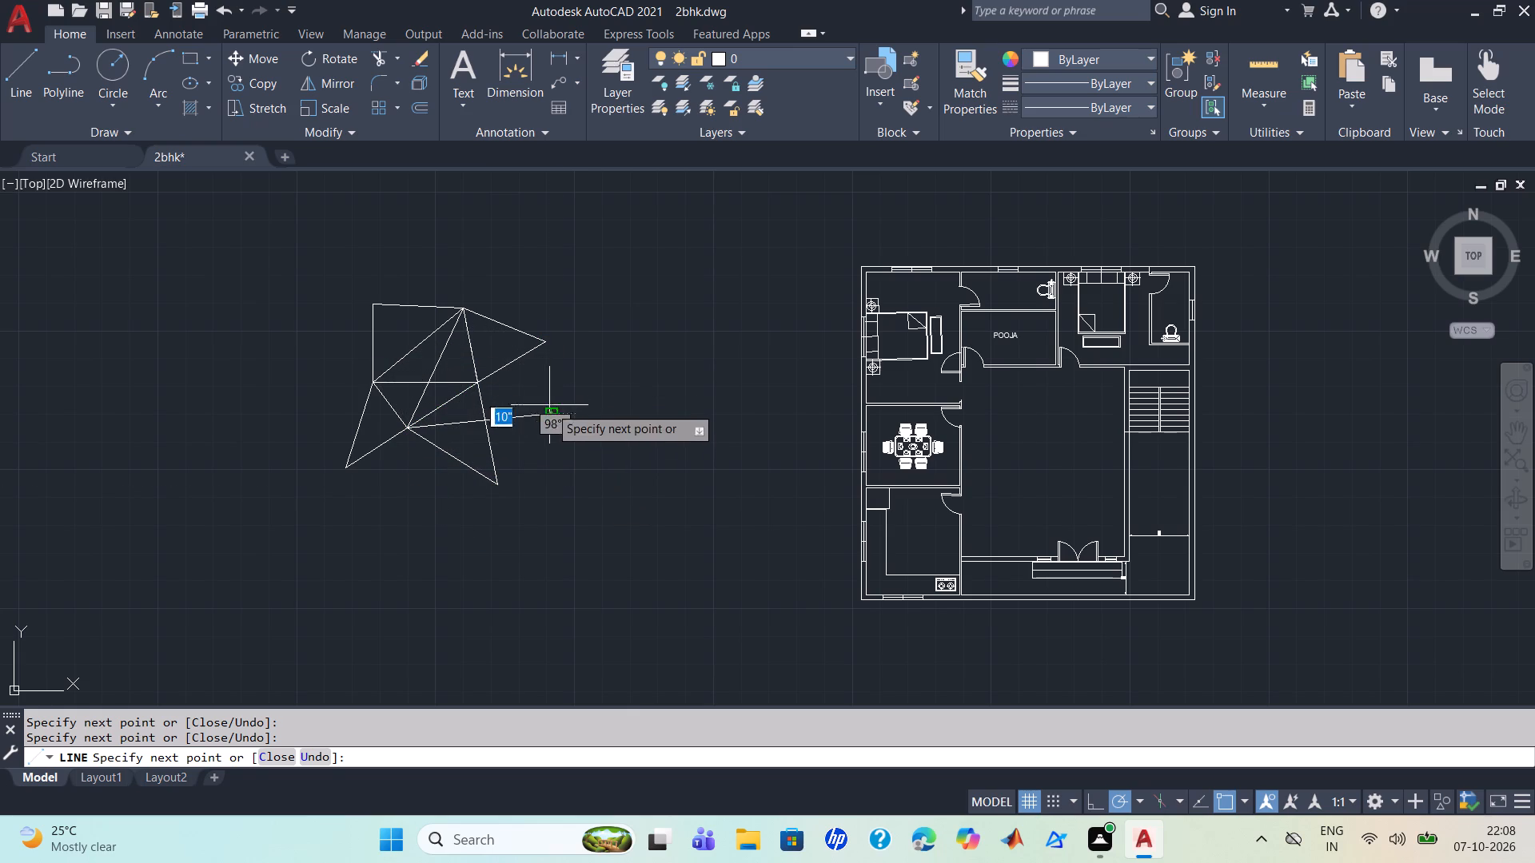
{"action": "left_click", "coordinate": [475, 384]}
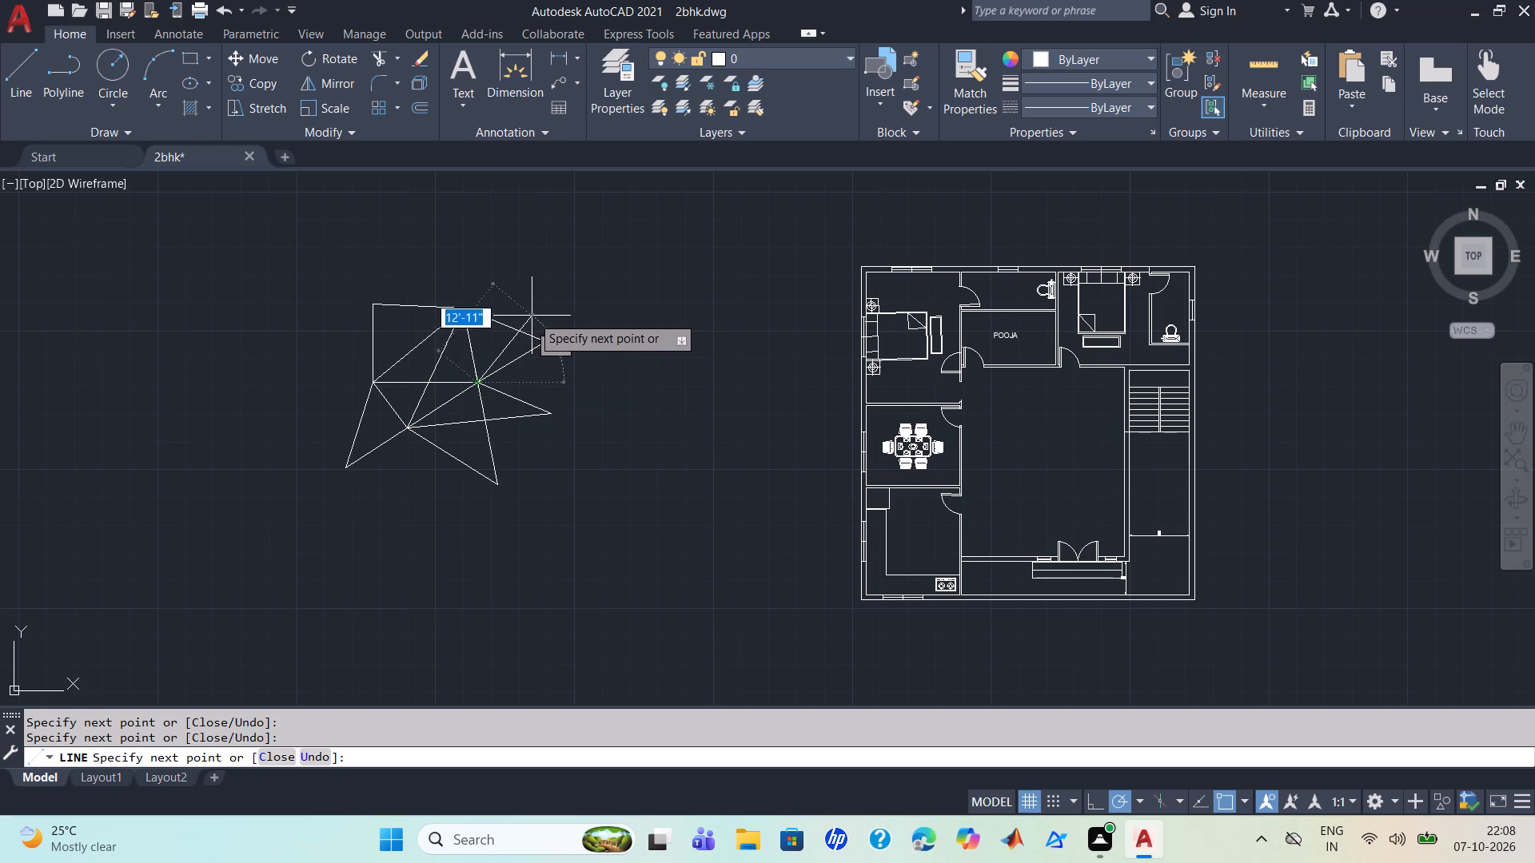
{"action": "left_click", "coordinate": [537, 311]}
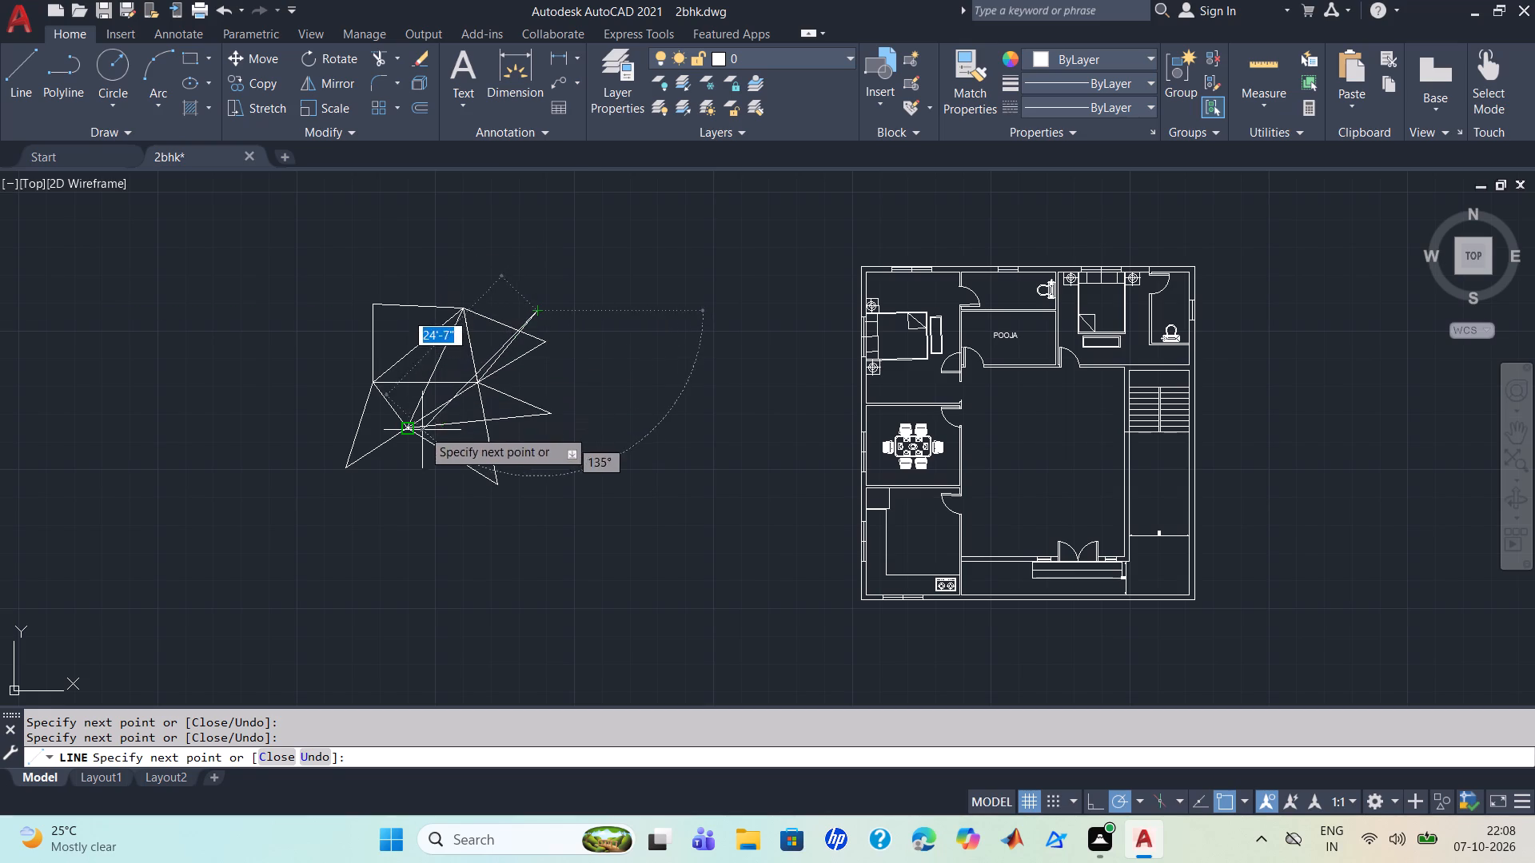
{"action": "left_click", "coordinate": [494, 480]}
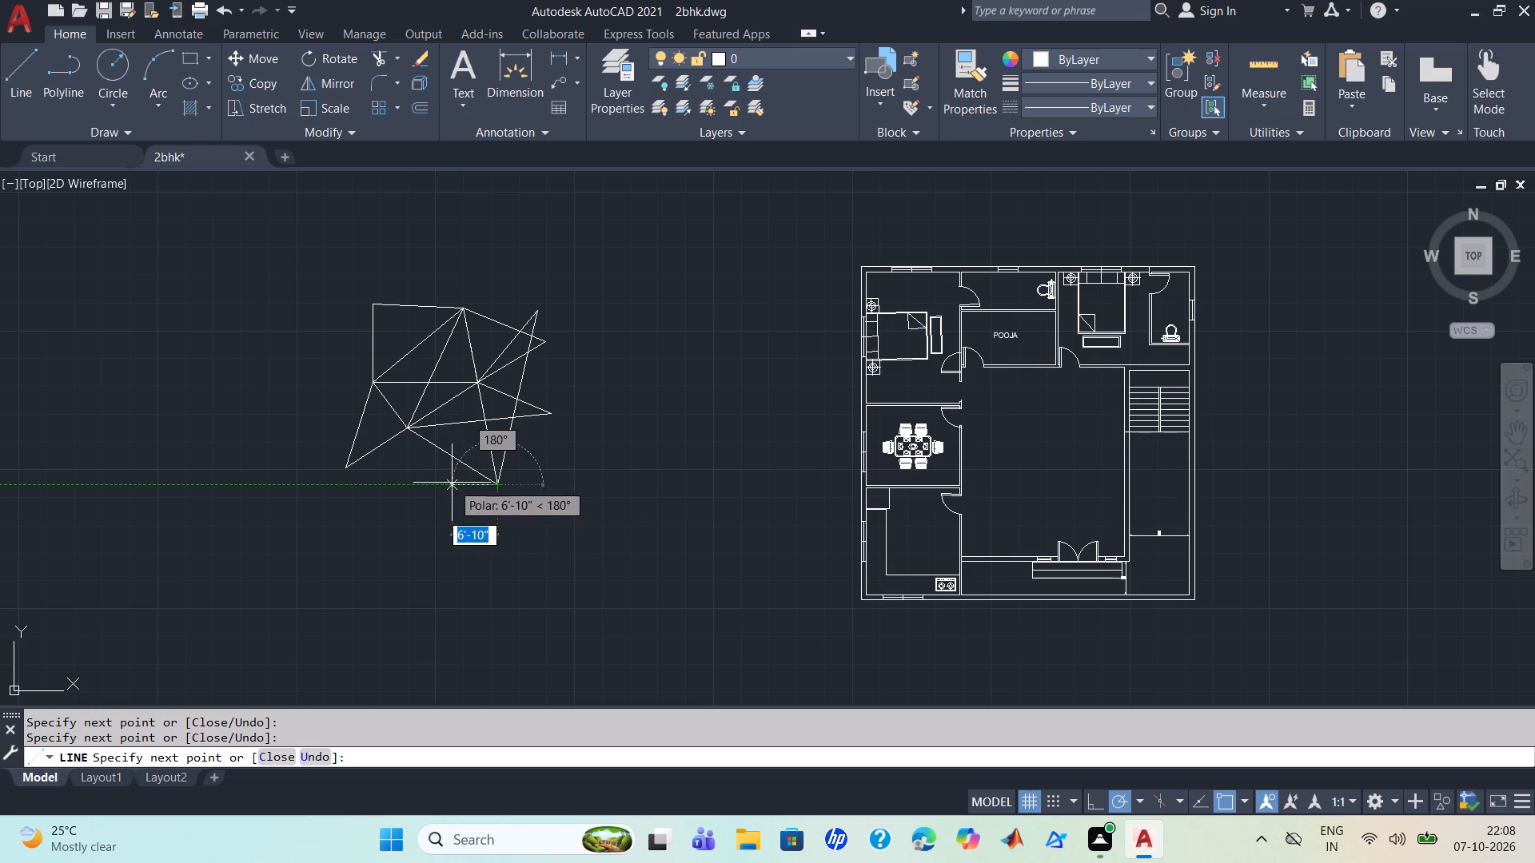
{"action": "left_click", "coordinate": [340, 467]}
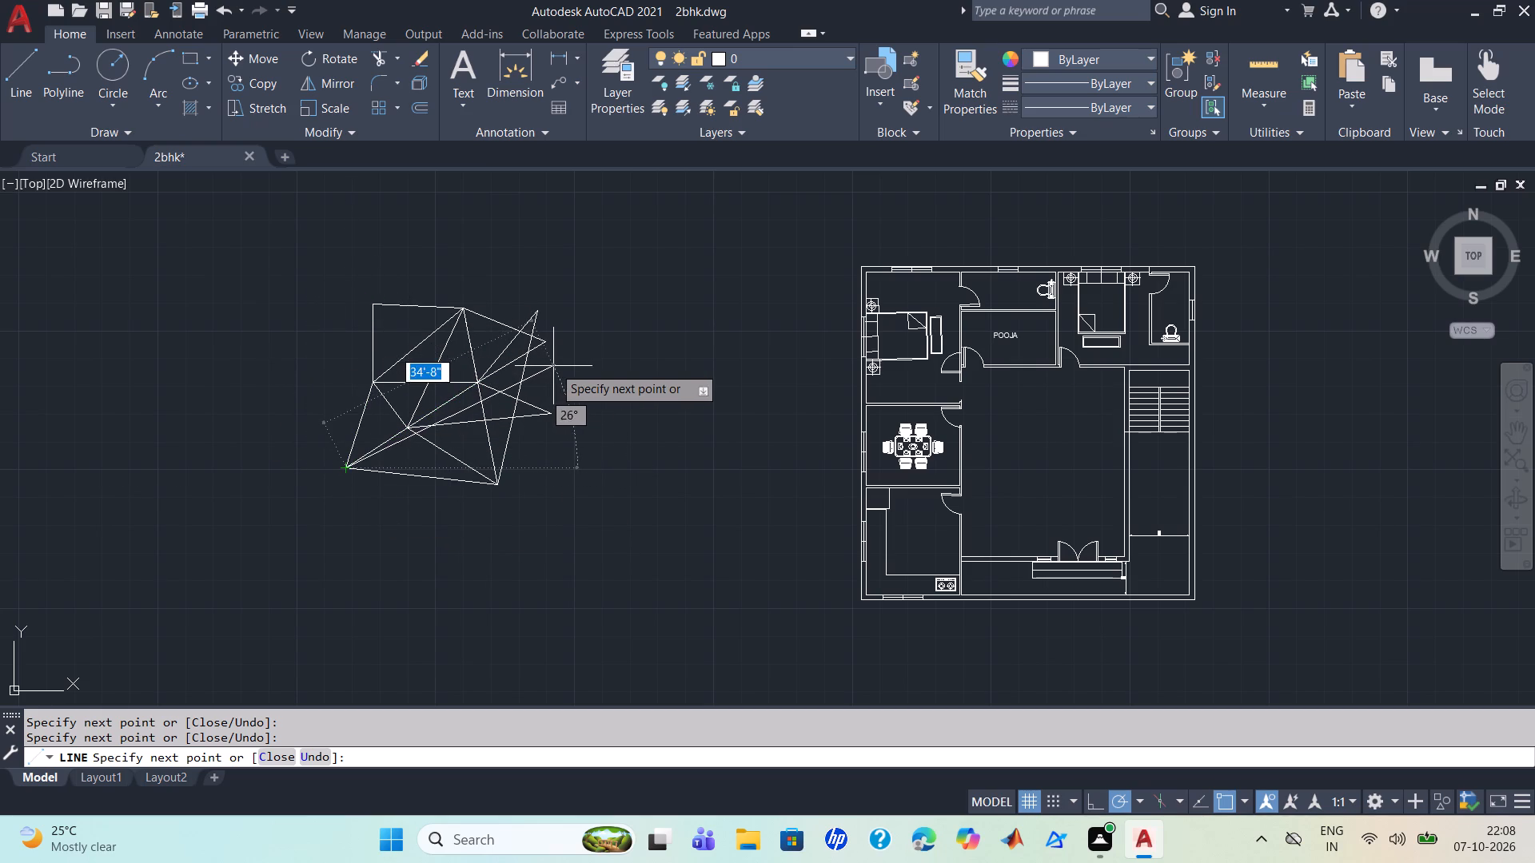
{"action": "left_click", "coordinate": [548, 420]}
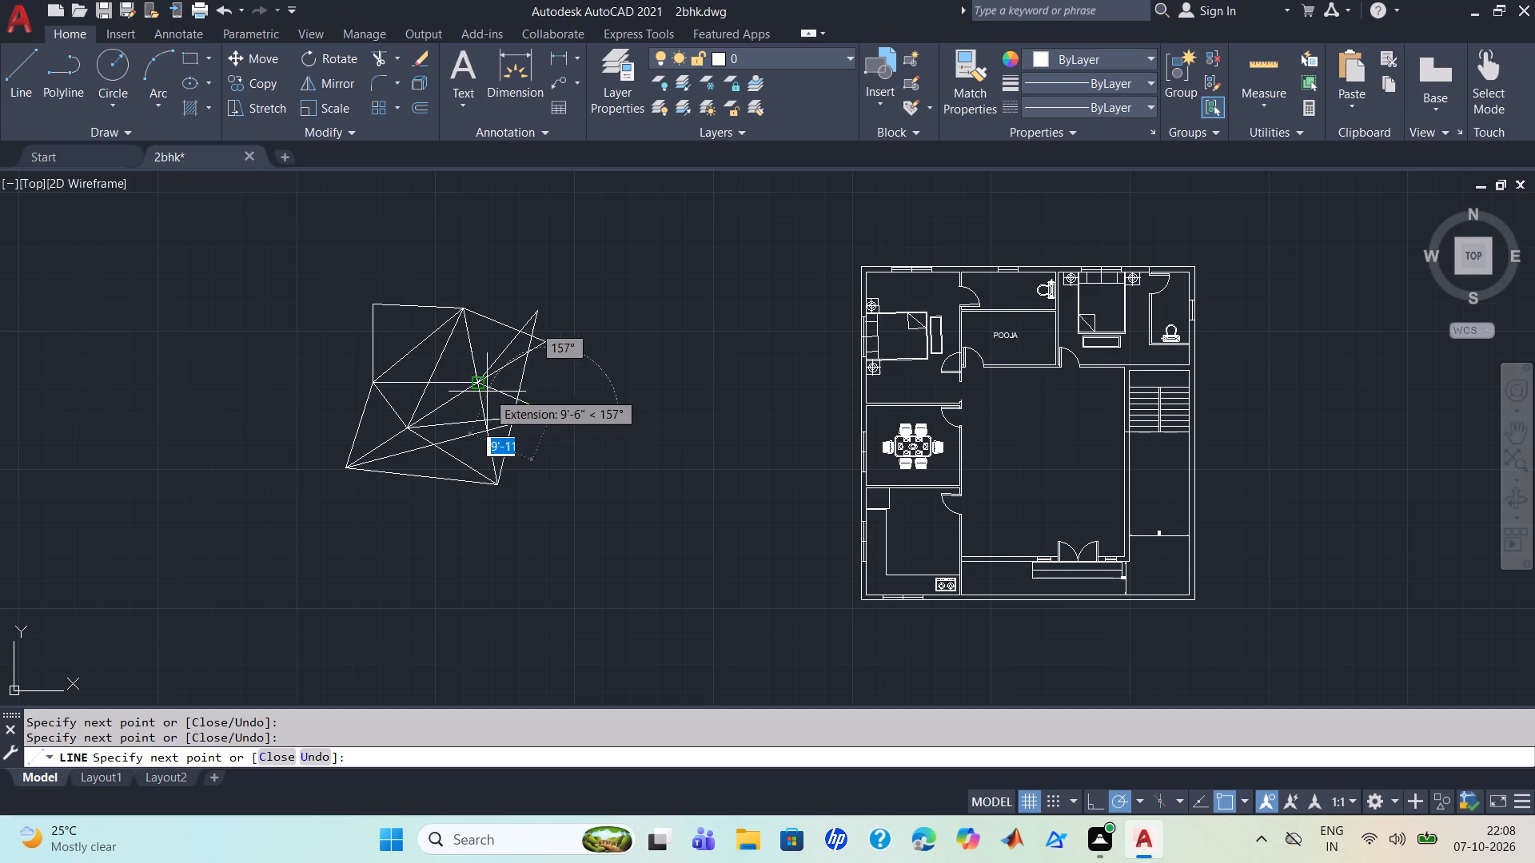
{"action": "left_click", "coordinate": [357, 421]}
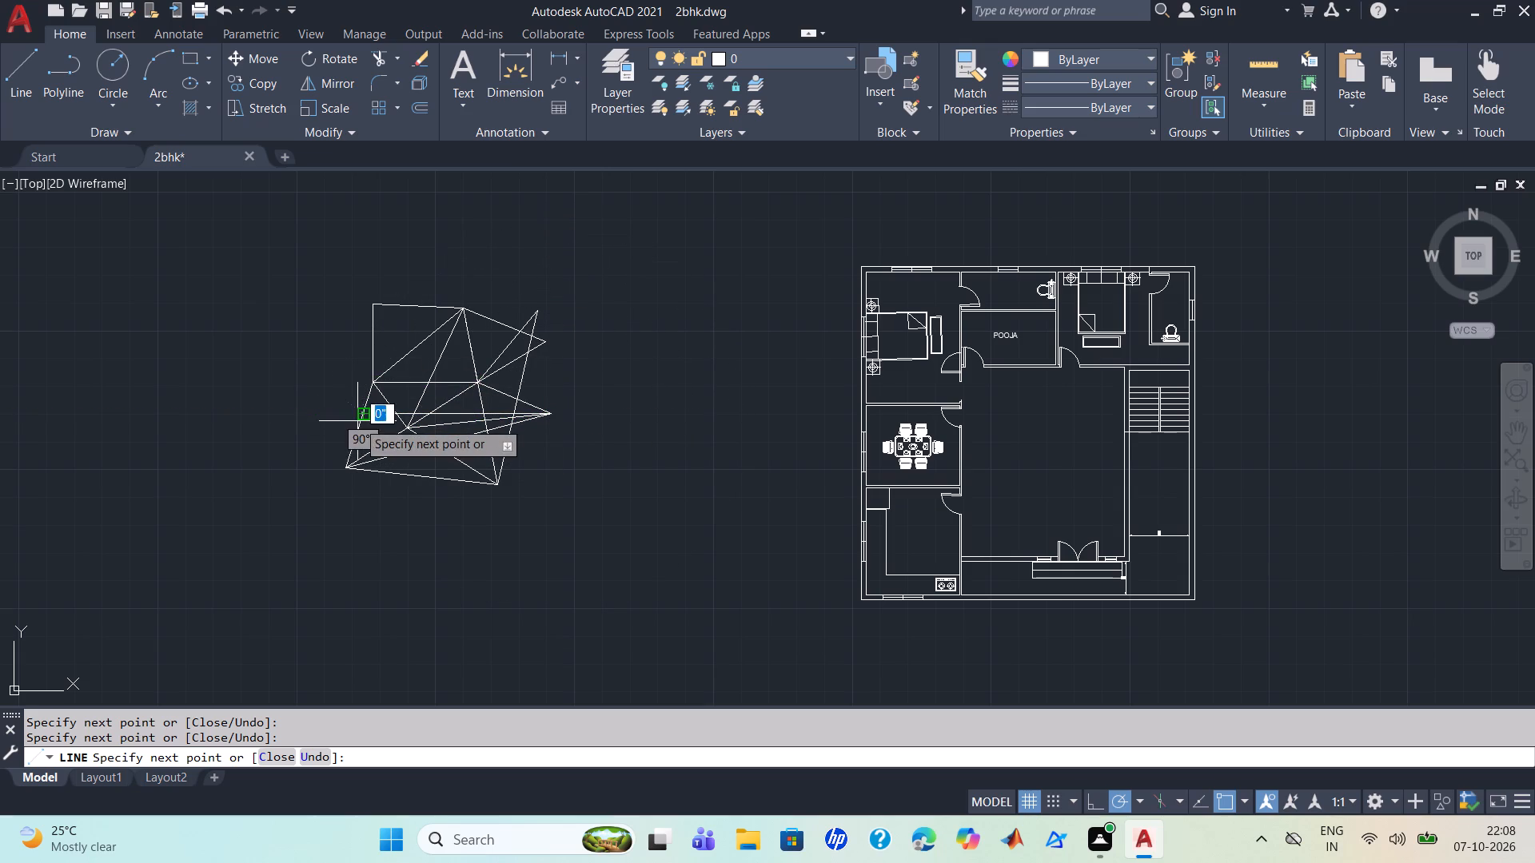
Extend the freehand chain with six segments, forming two points west of the figure and crossing to its northeast corner and back to the apex.
{"action": "left_click", "coordinate": [315, 359]}
{"action": "left_click", "coordinate": [371, 307]}
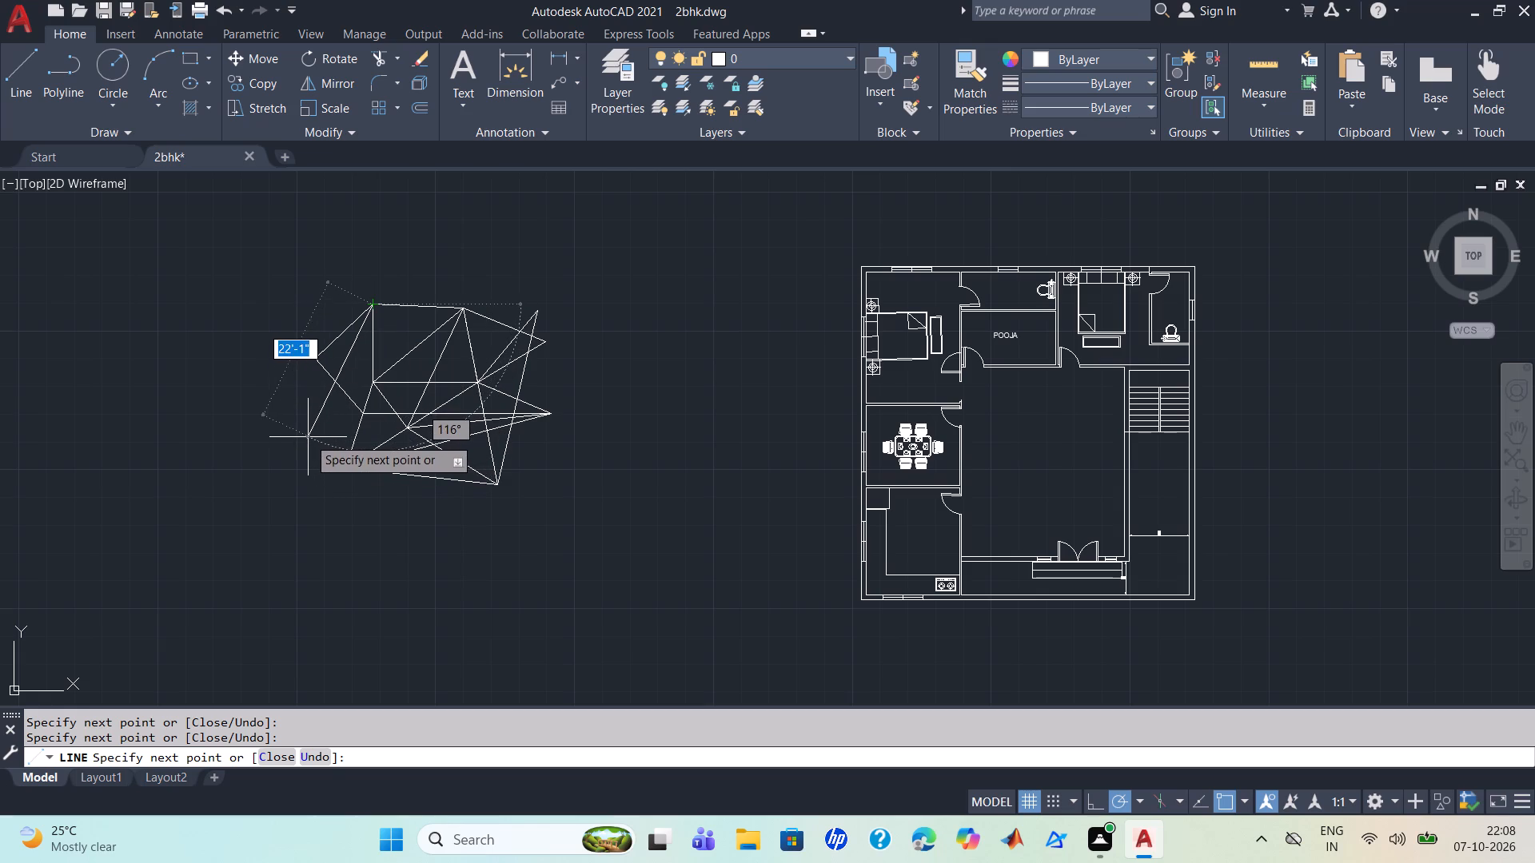
{"action": "left_click", "coordinate": [308, 437]}
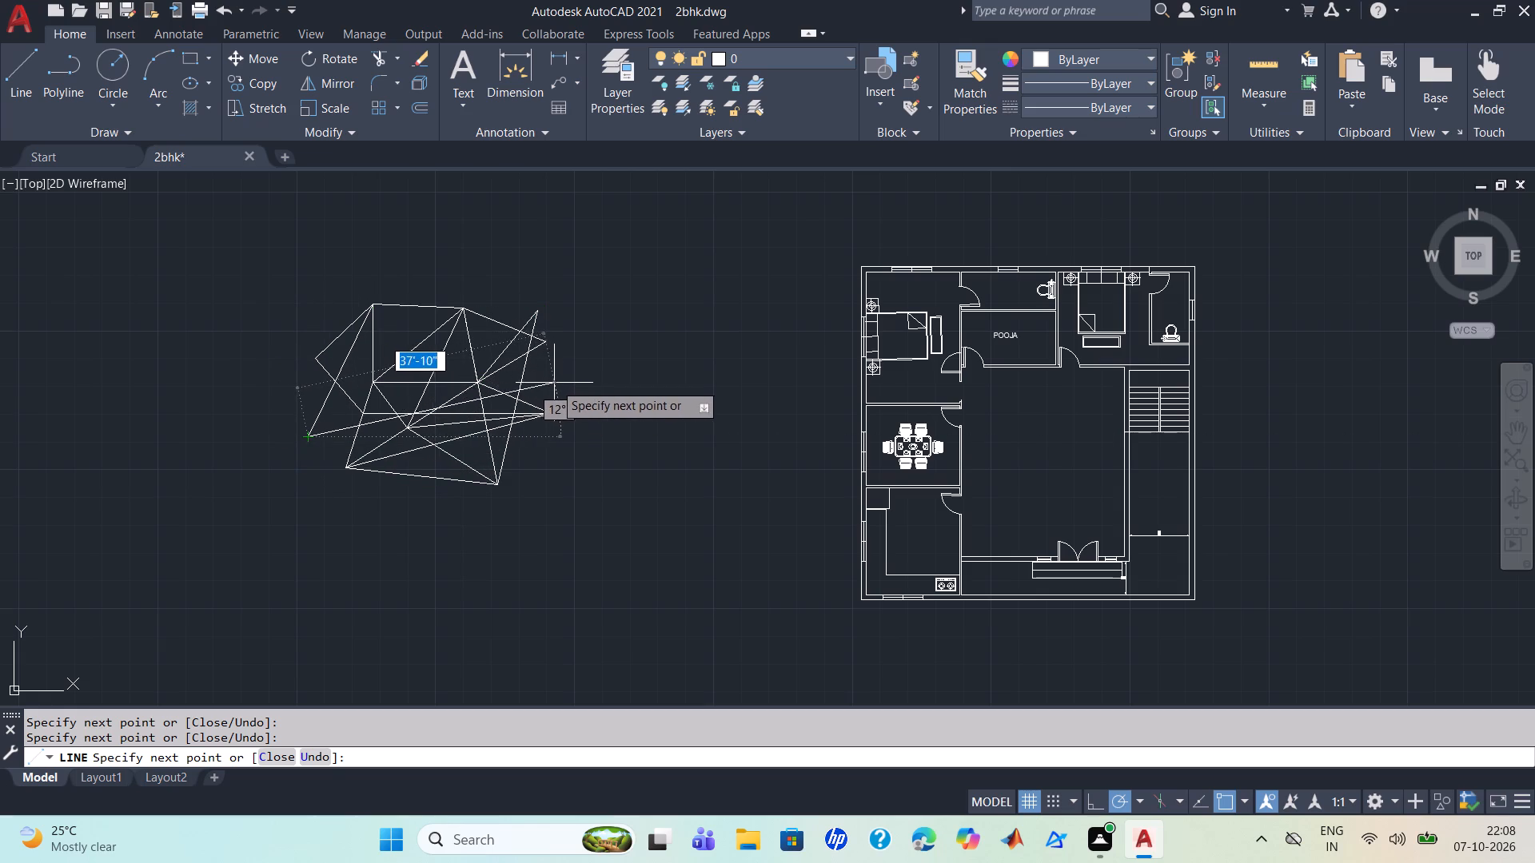
{"action": "left_click", "coordinate": [367, 408]}
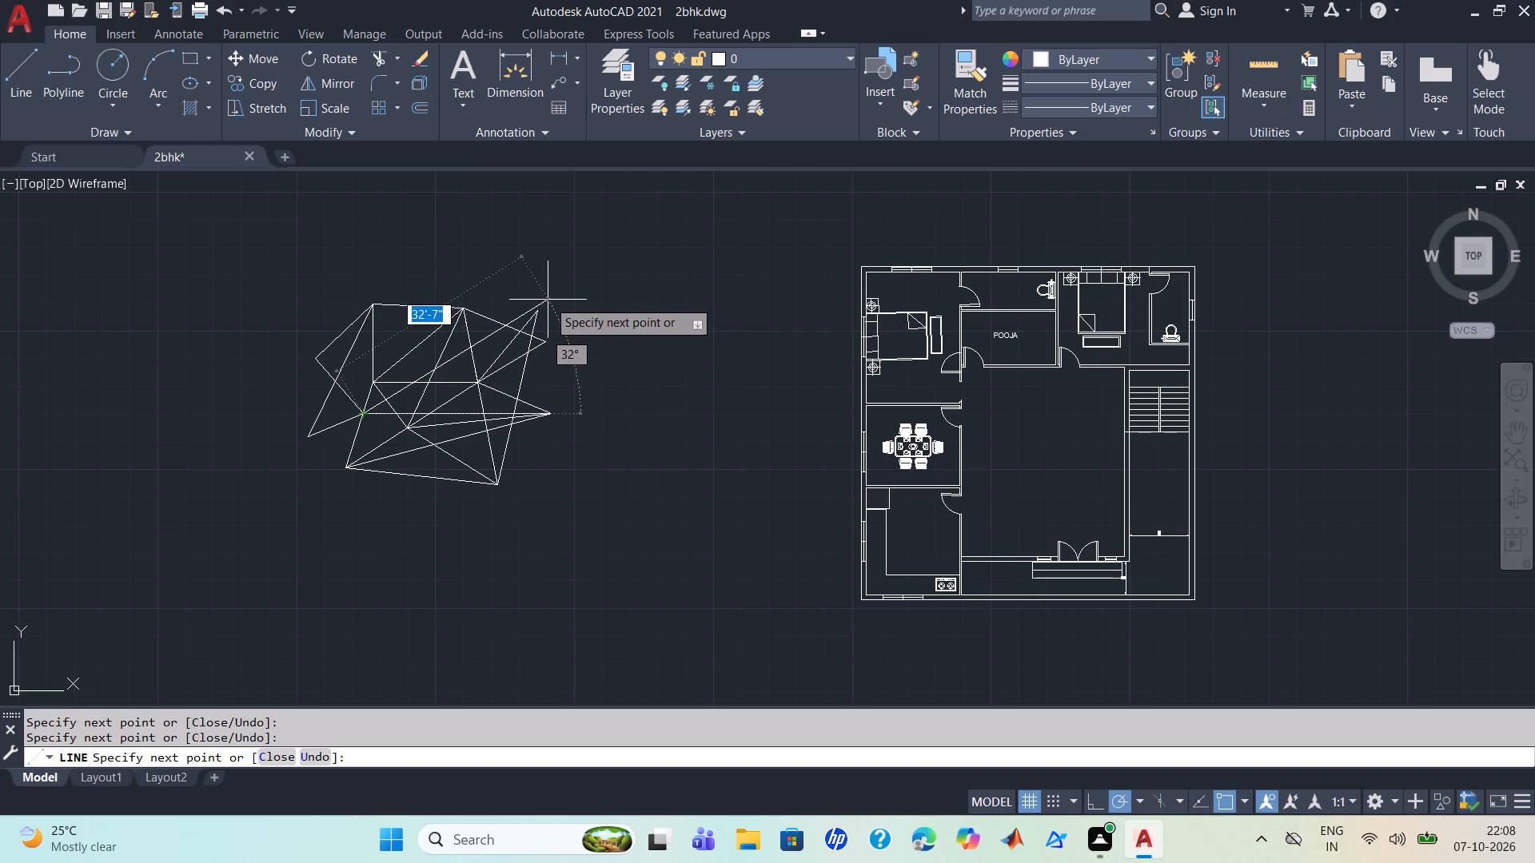
{"action": "left_click", "coordinate": [540, 308]}
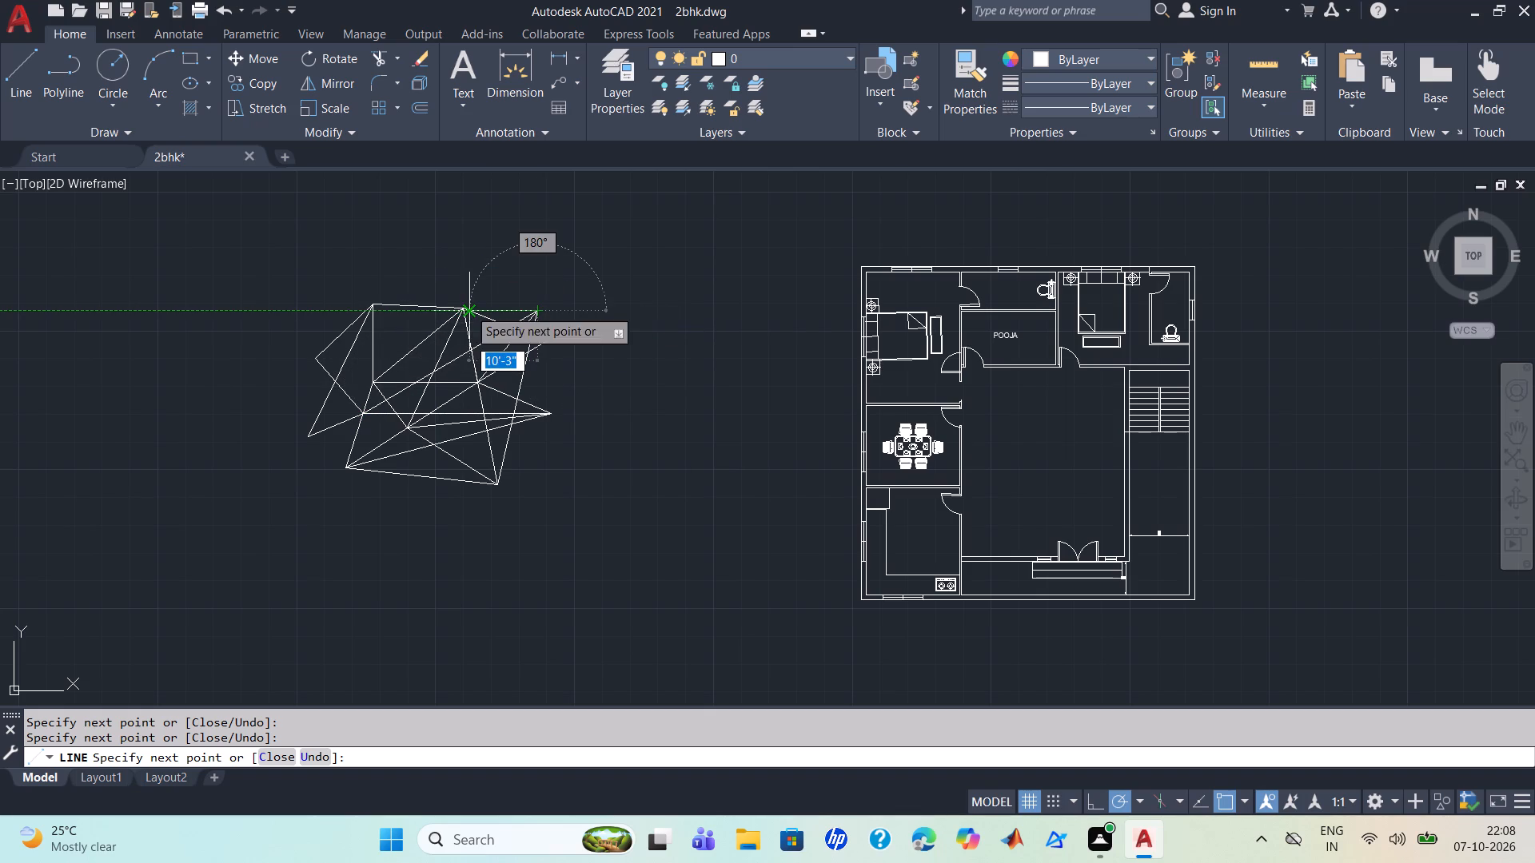
{"action": "left_click", "coordinate": [465, 304]}
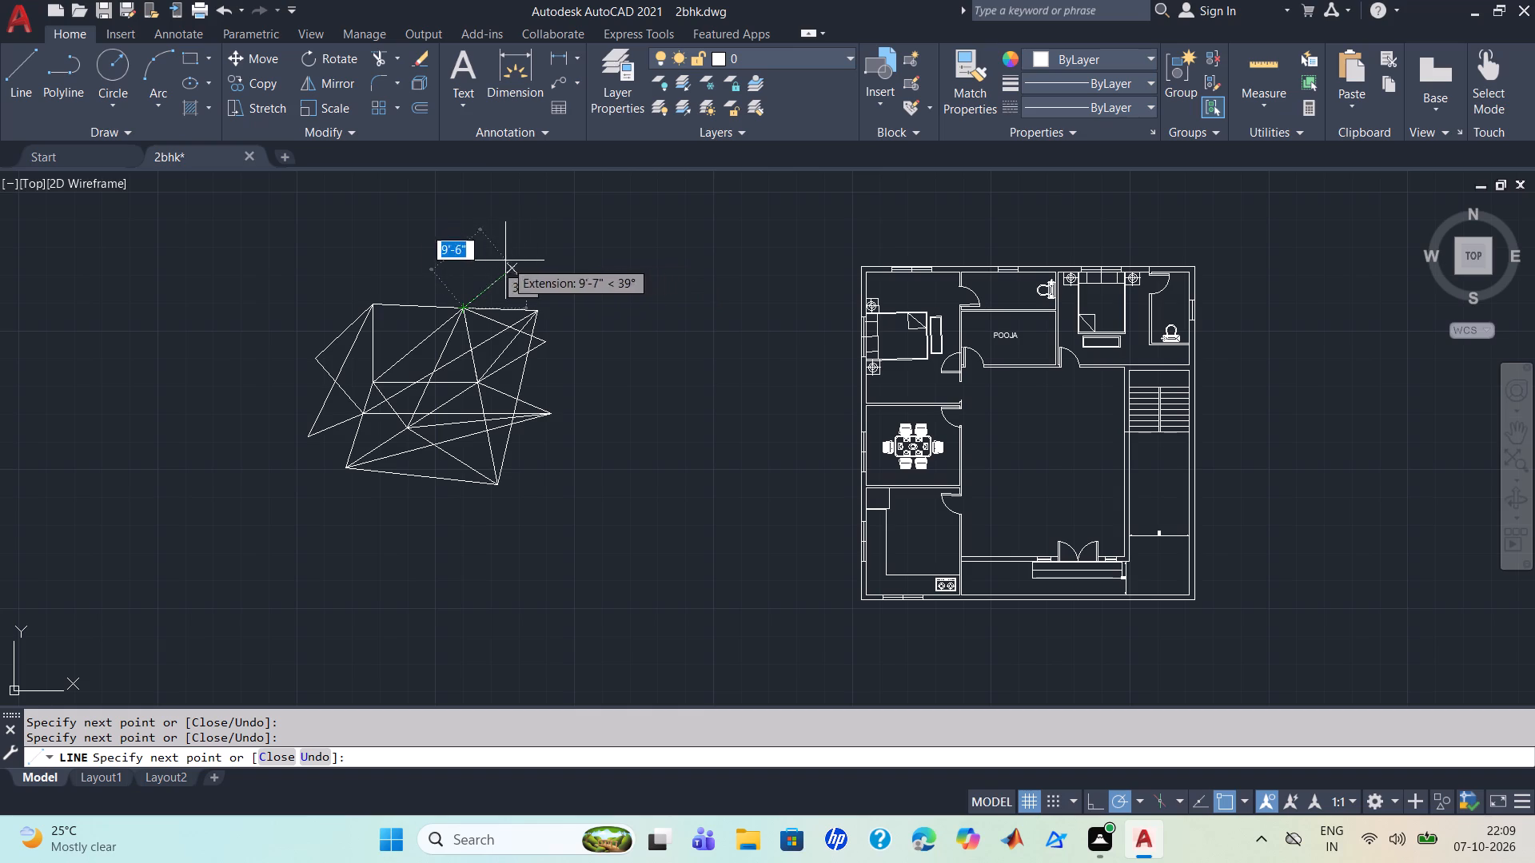
Draw six connected freehand lines forming two peaks above the figure, linked to its northwest, northeast and east corners.
{"action": "left_click", "coordinate": [445, 237]}
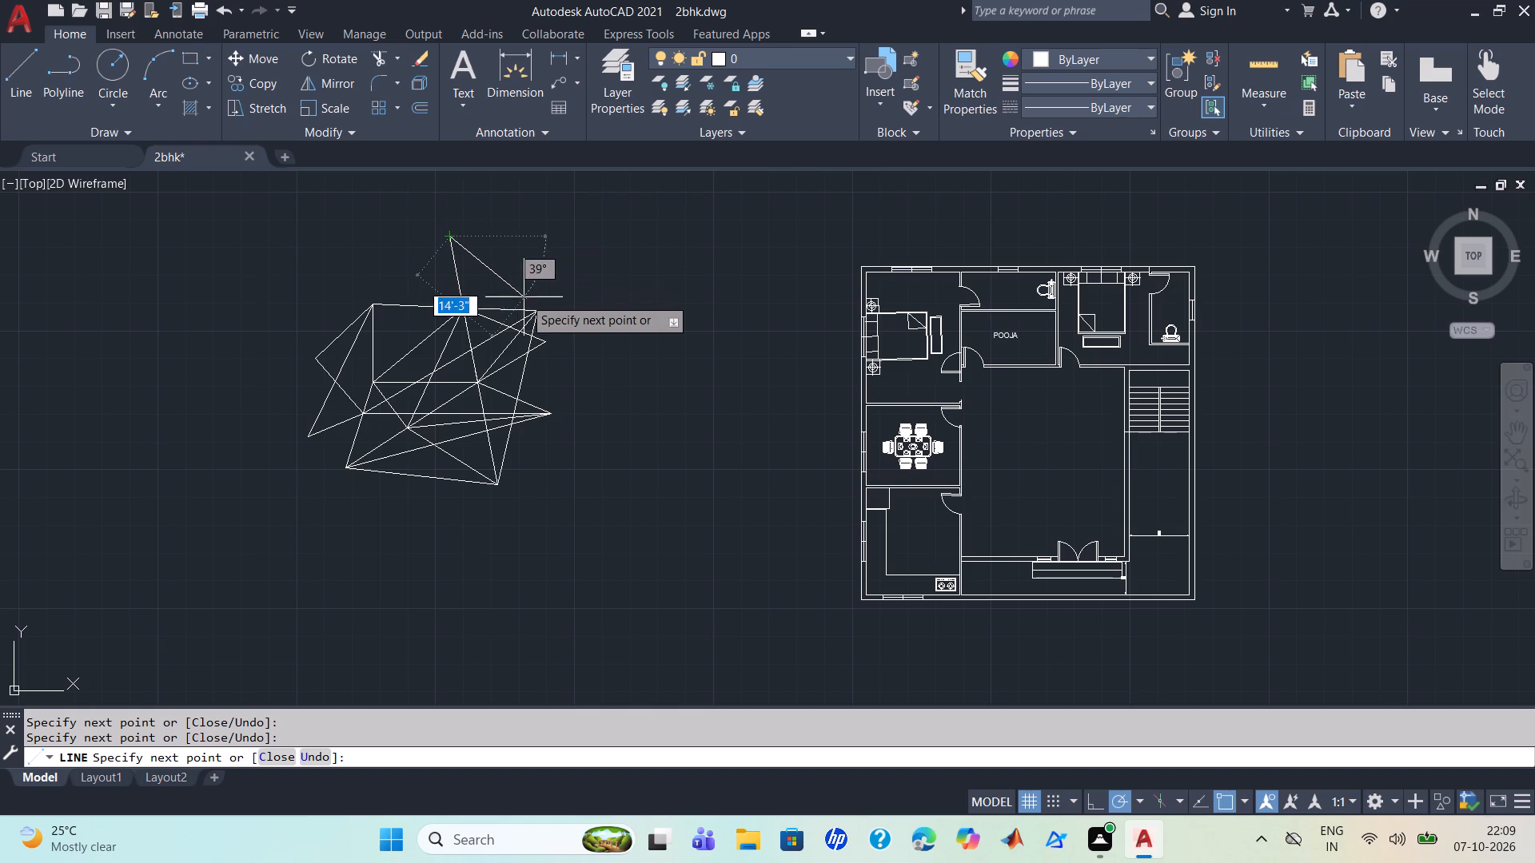
{"action": "left_click", "coordinate": [535, 312]}
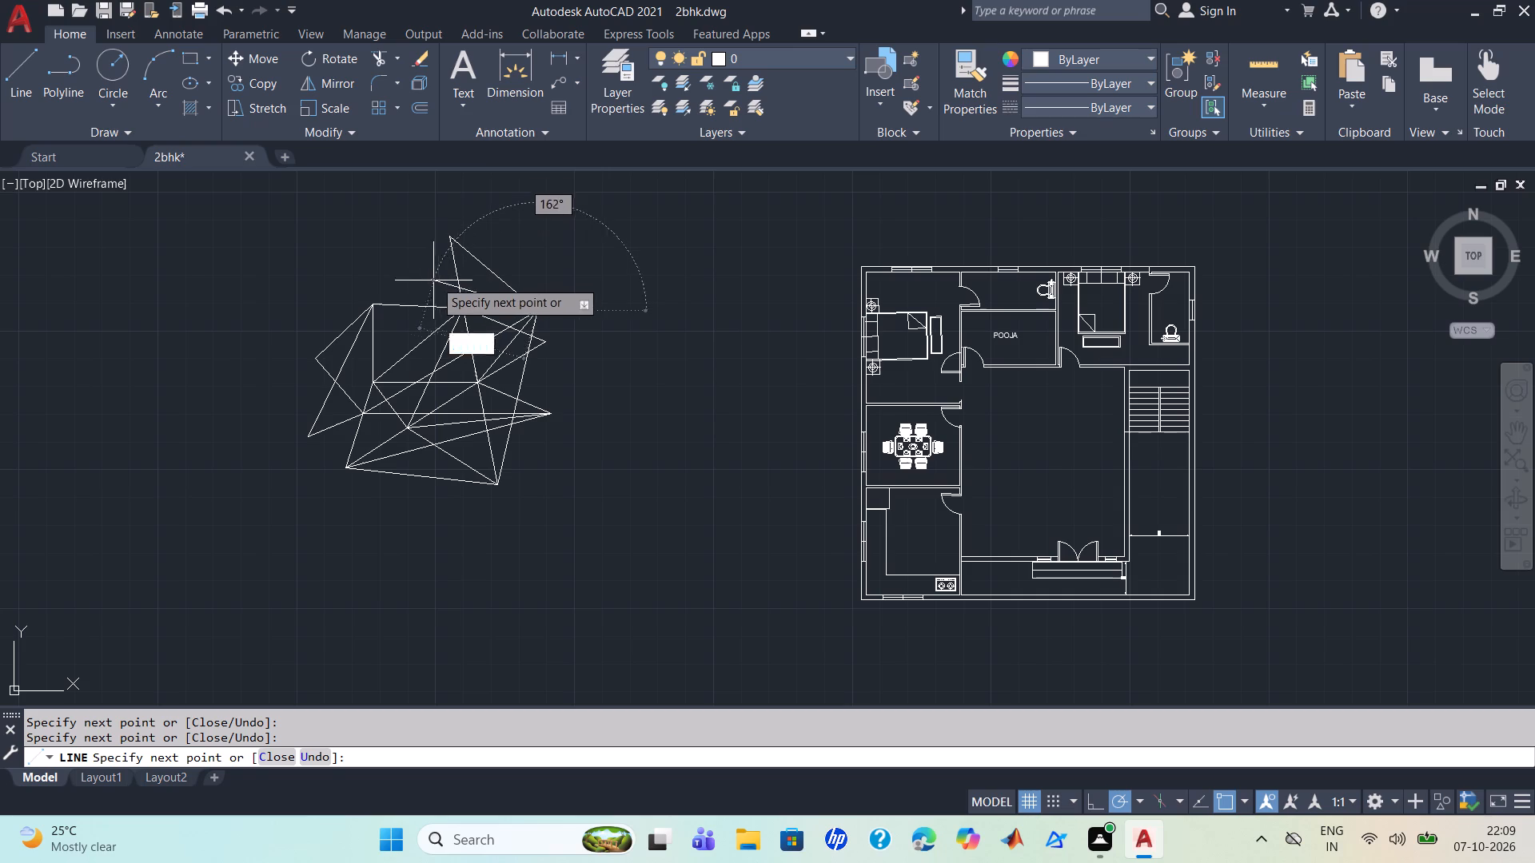
{"action": "left_click", "coordinate": [409, 246]}
{"action": "left_click", "coordinate": [375, 306]}
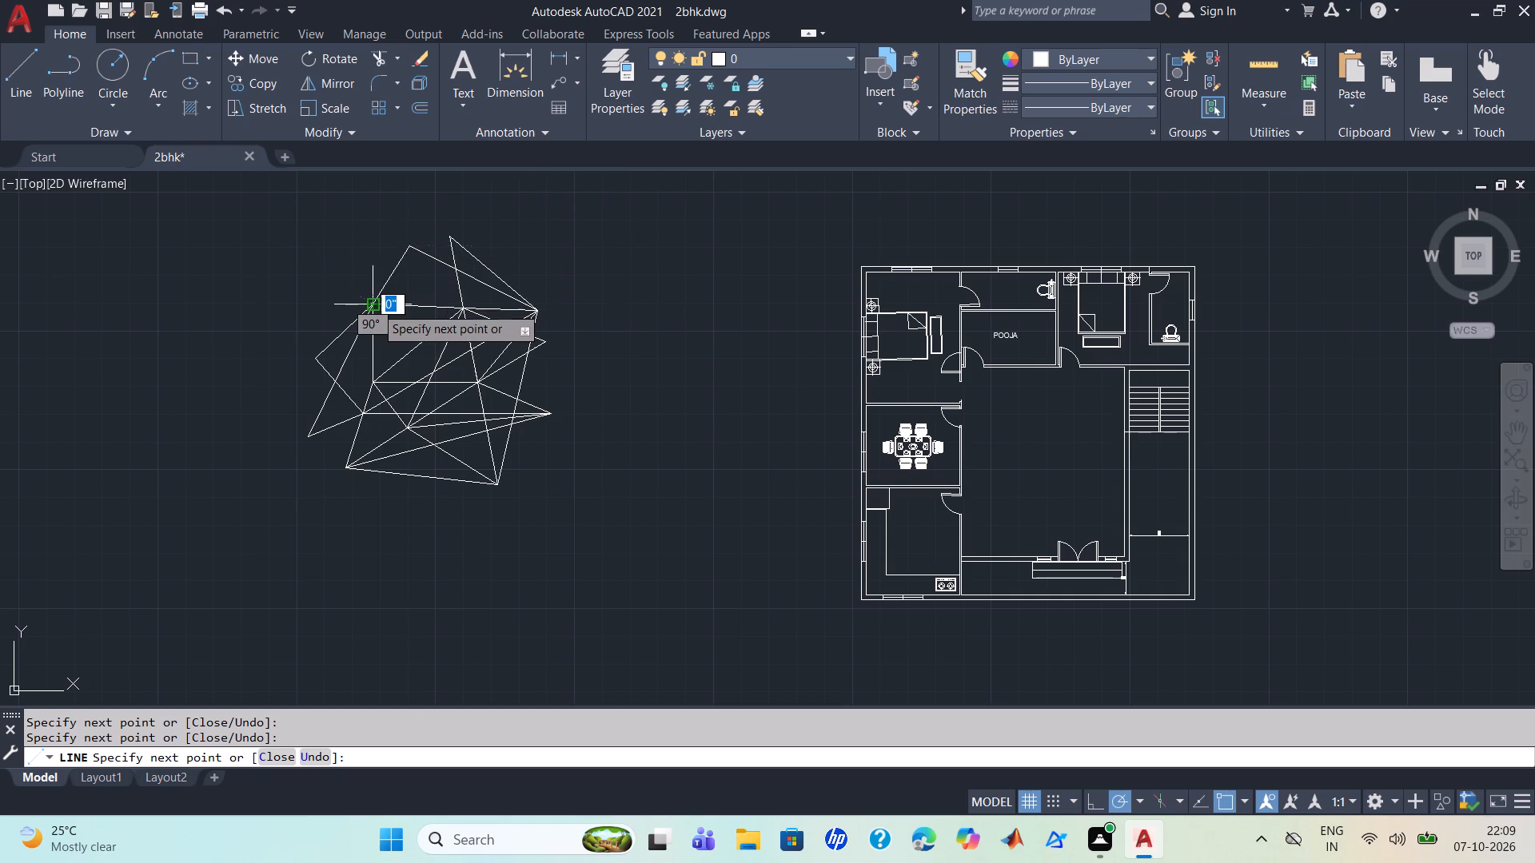
{"action": "left_click", "coordinate": [450, 241]}
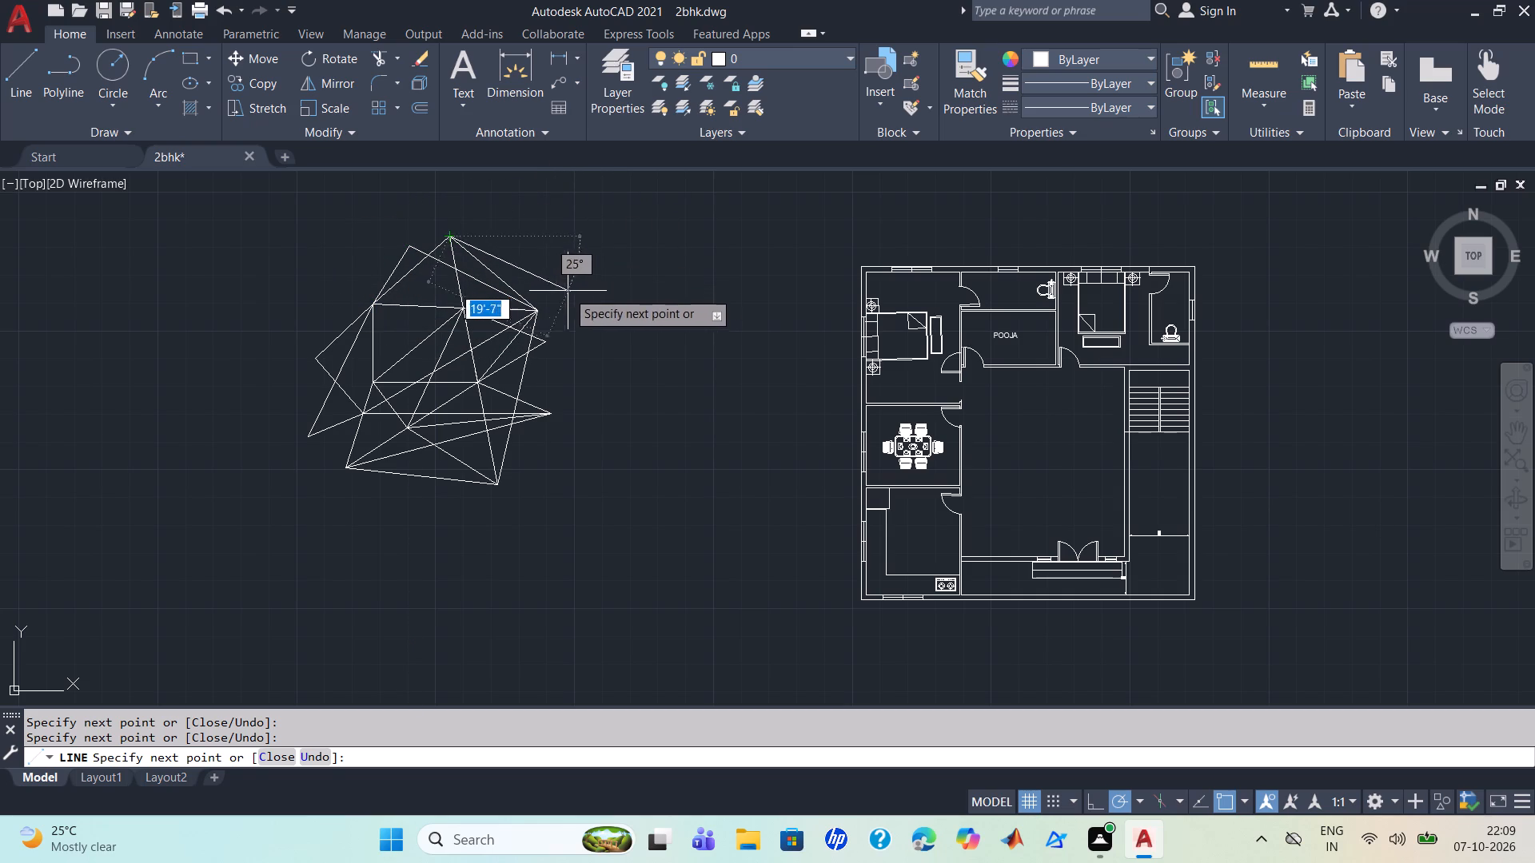
{"action": "left_click", "coordinate": [546, 342]}
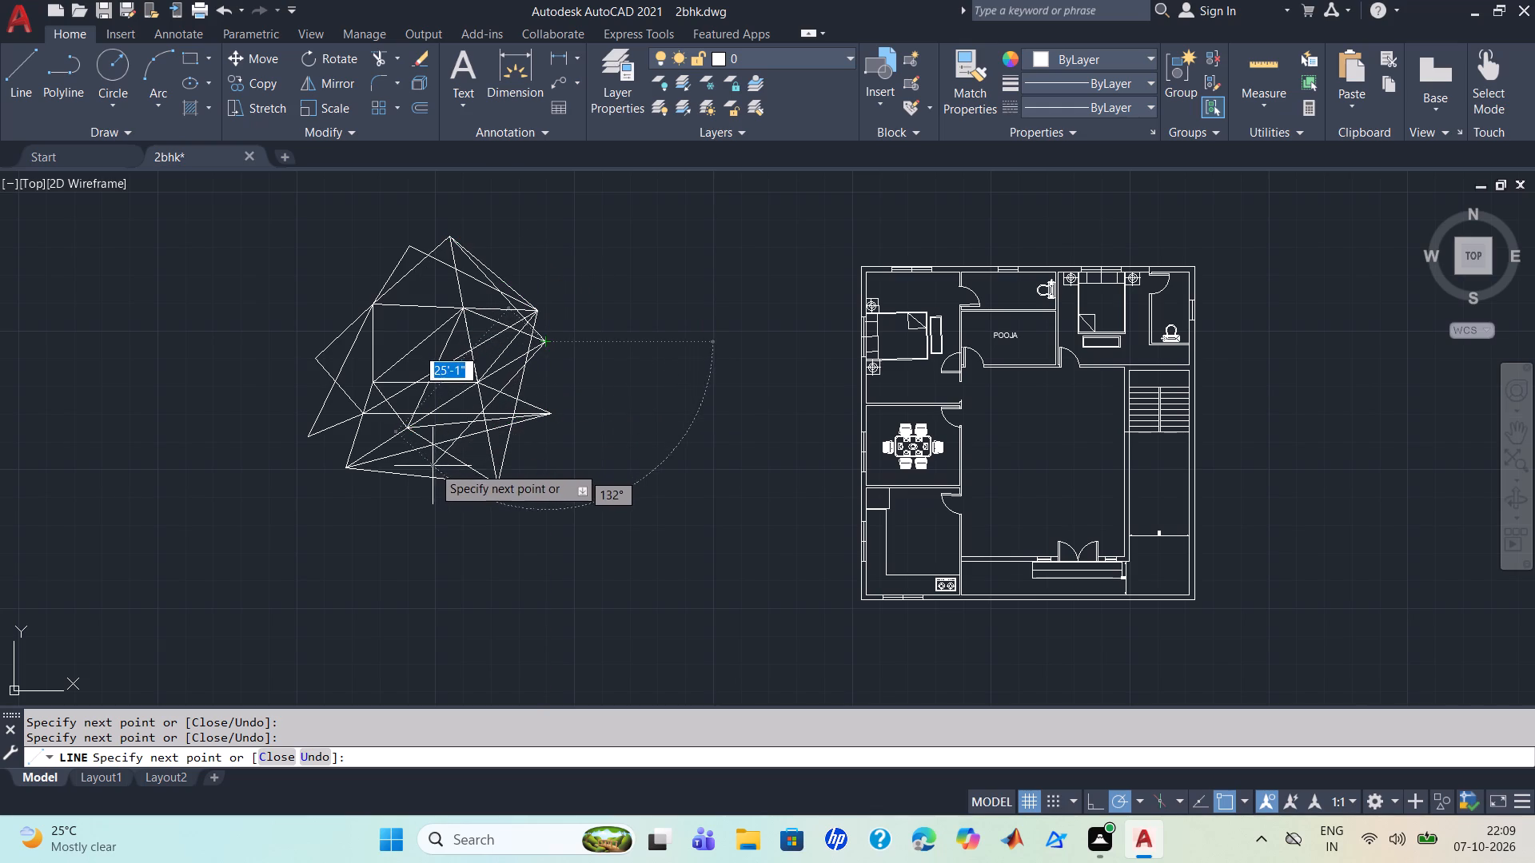
Draw six more crossing freehand lines through the figure's lower part, ending on its bottom edge, and finish the line chain.
{"action": "left_click", "coordinate": [429, 445]}
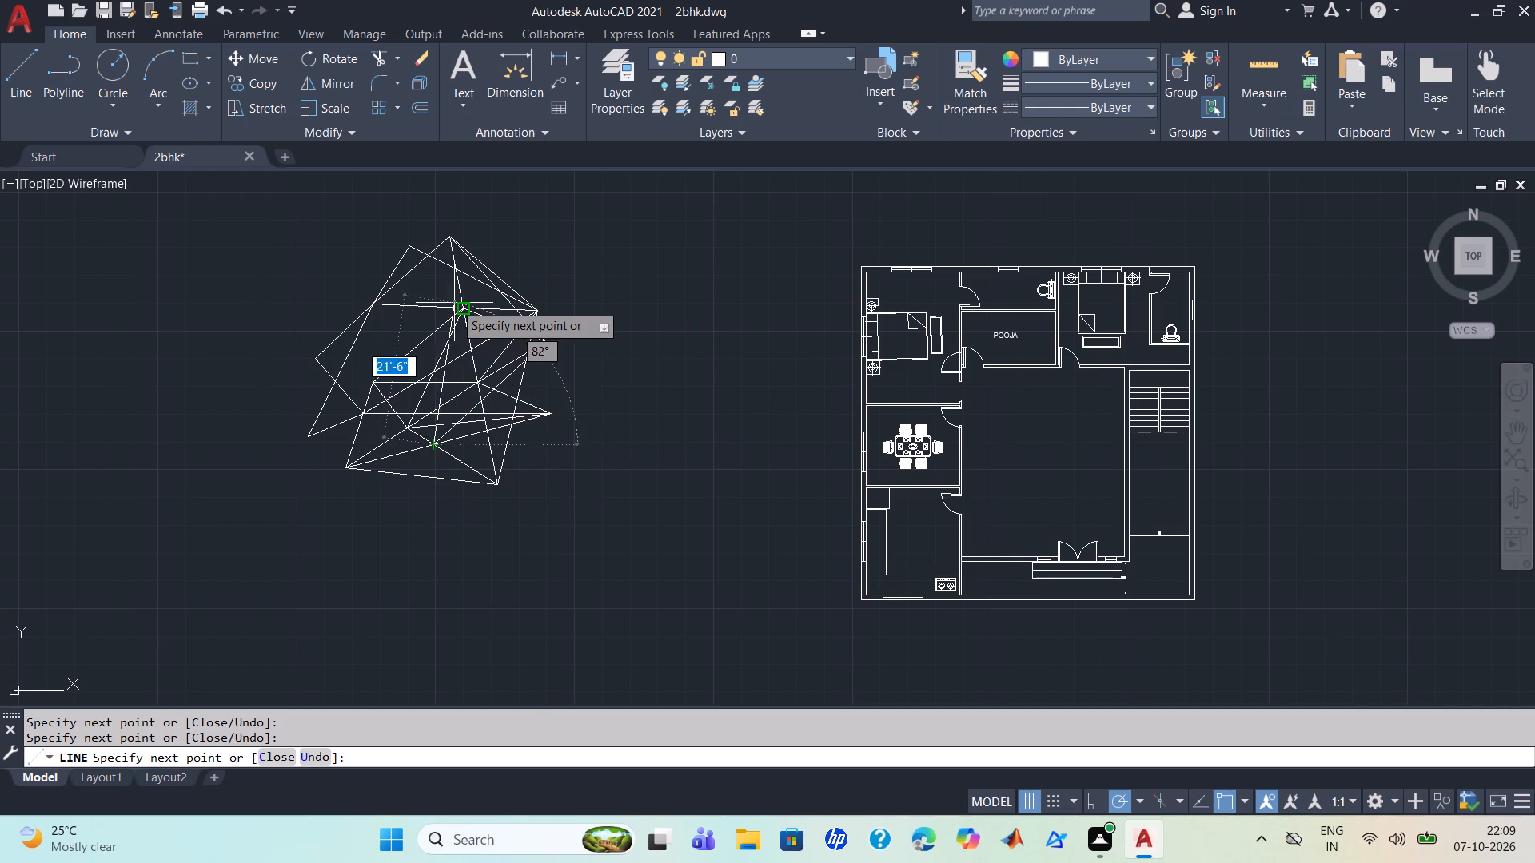
{"action": "left_click", "coordinate": [372, 302]}
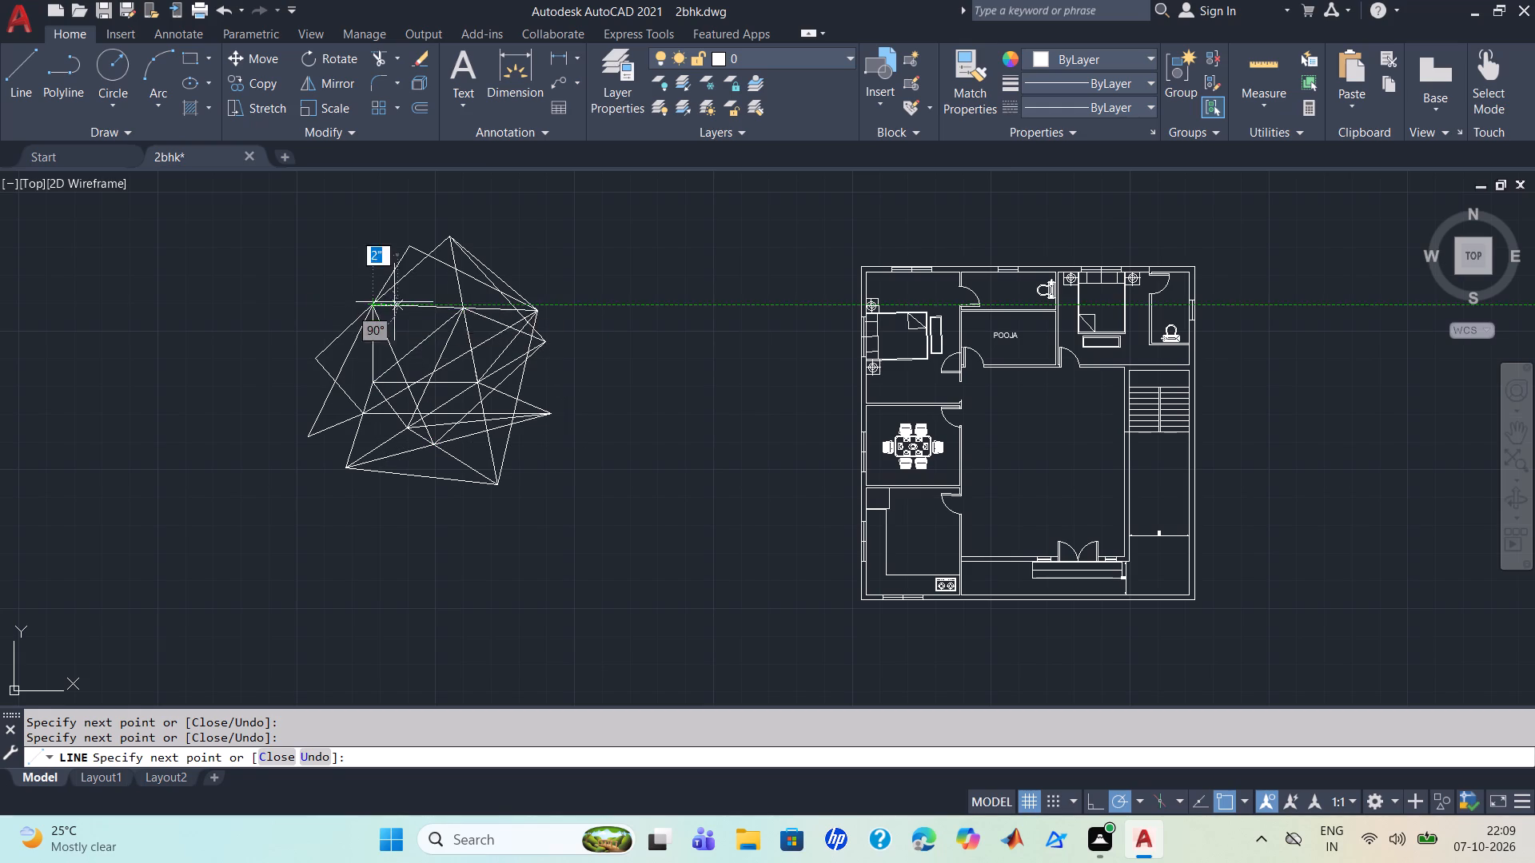
{"action": "left_click", "coordinate": [549, 412]}
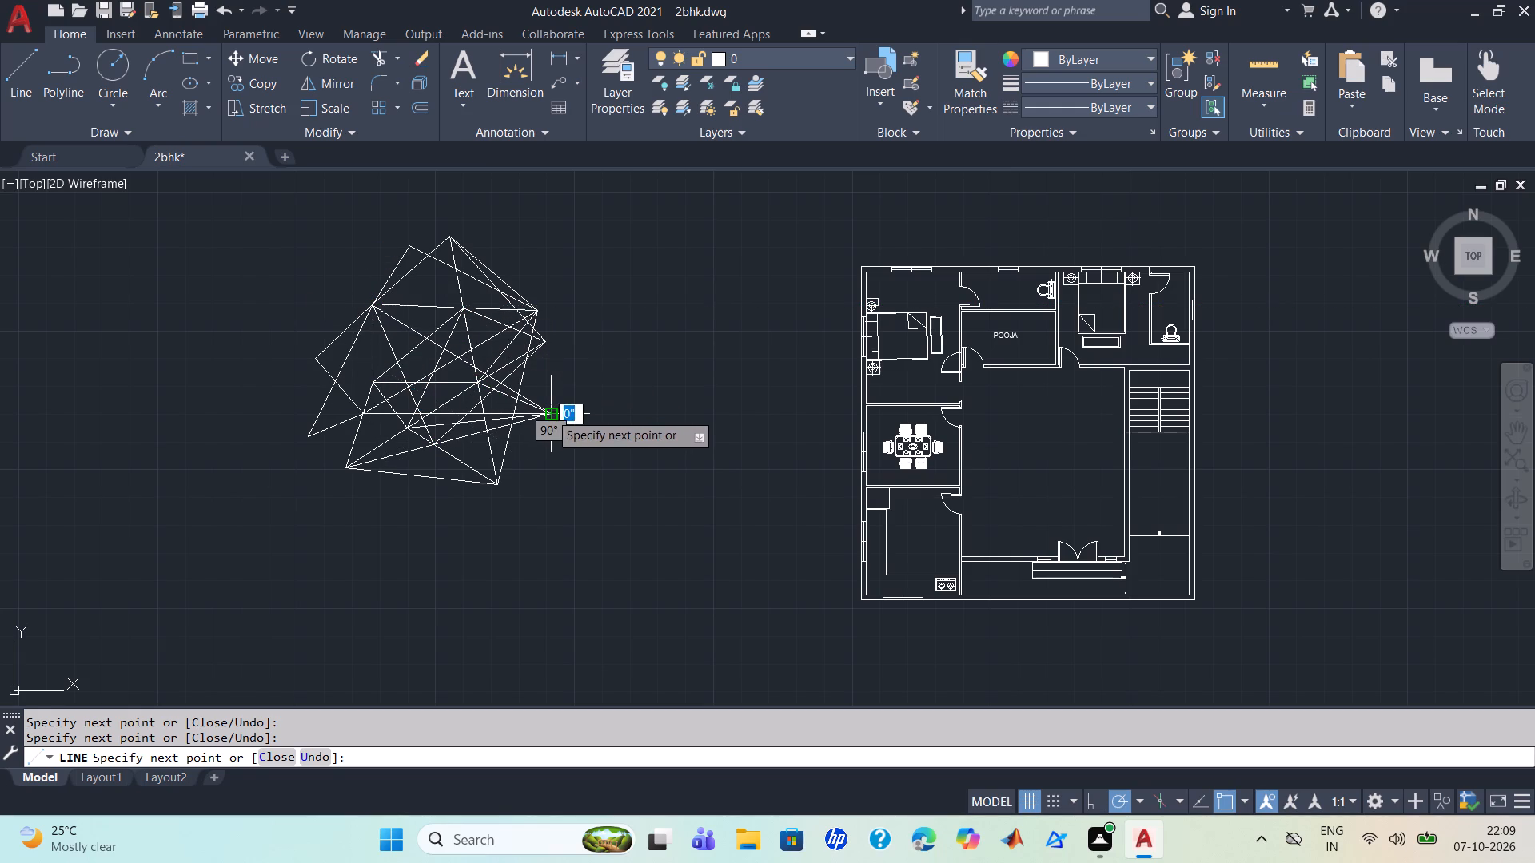
{"action": "left_click", "coordinate": [496, 484]}
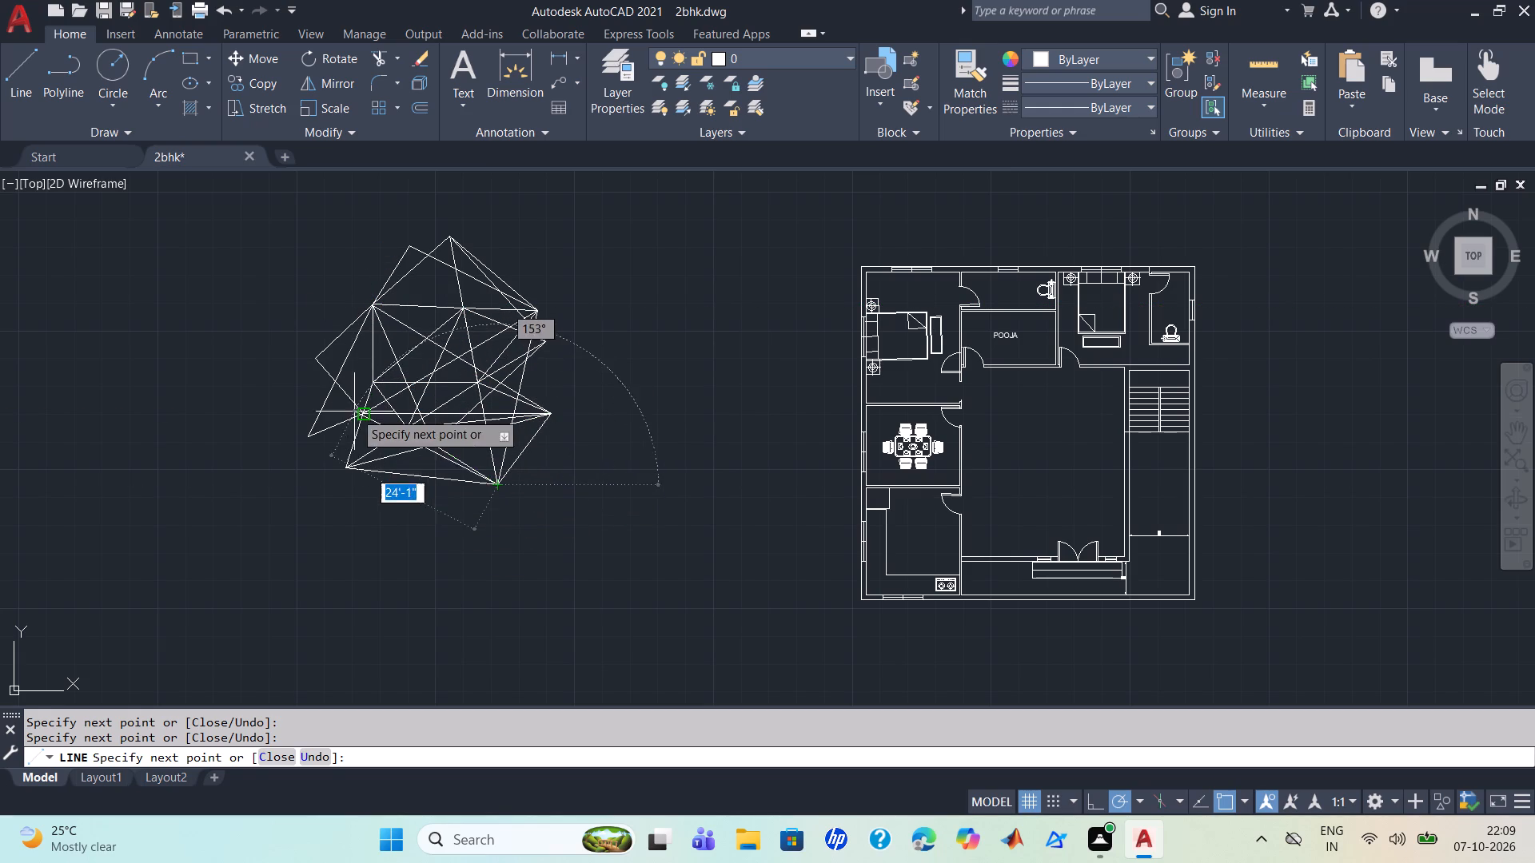
{"action": "left_click", "coordinate": [361, 410]}
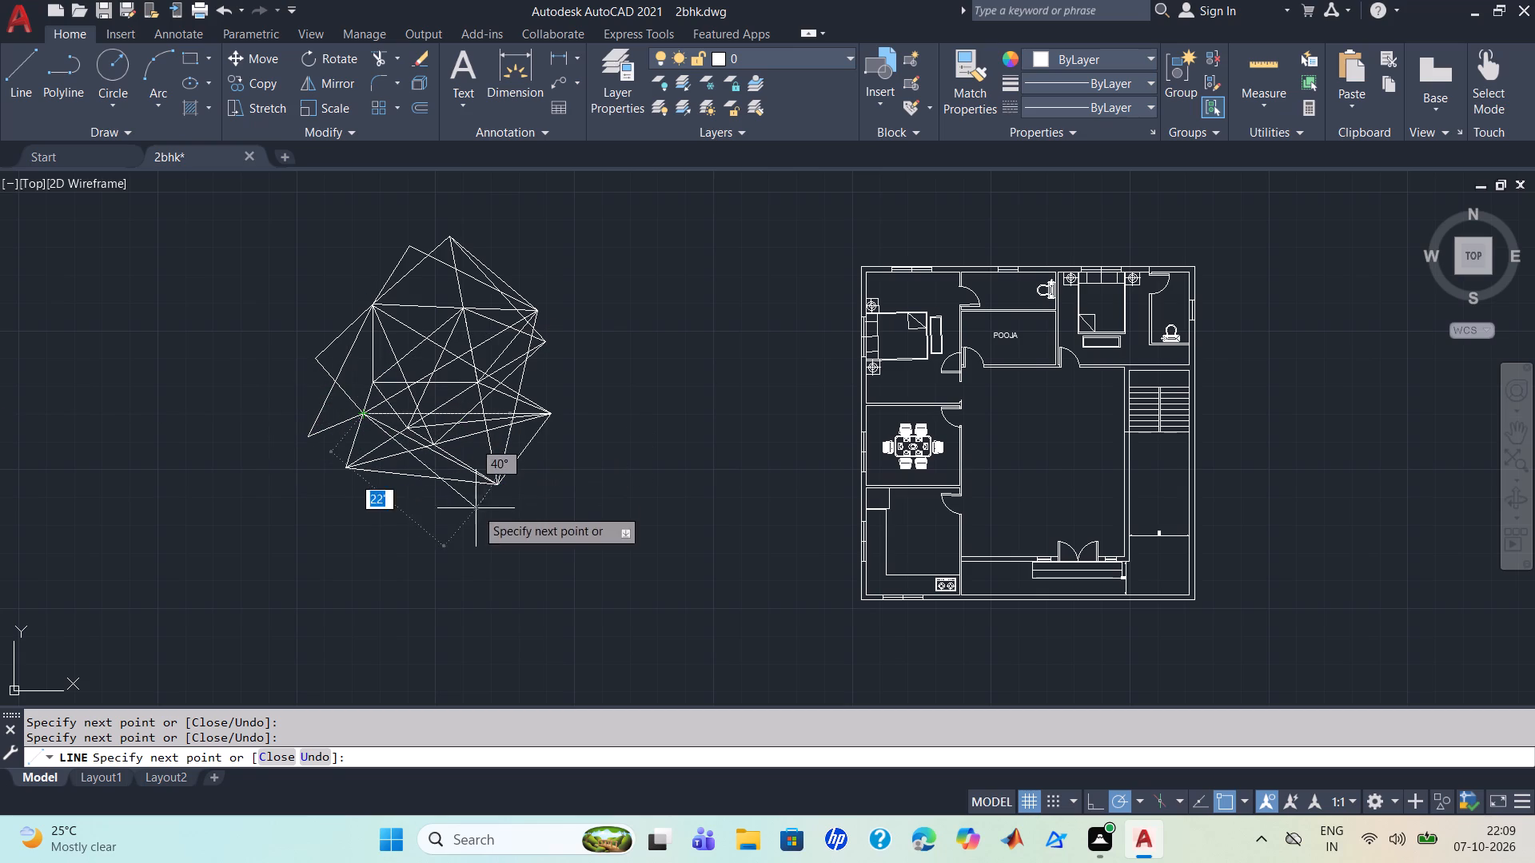
{"action": "left_click", "coordinate": [415, 475]}
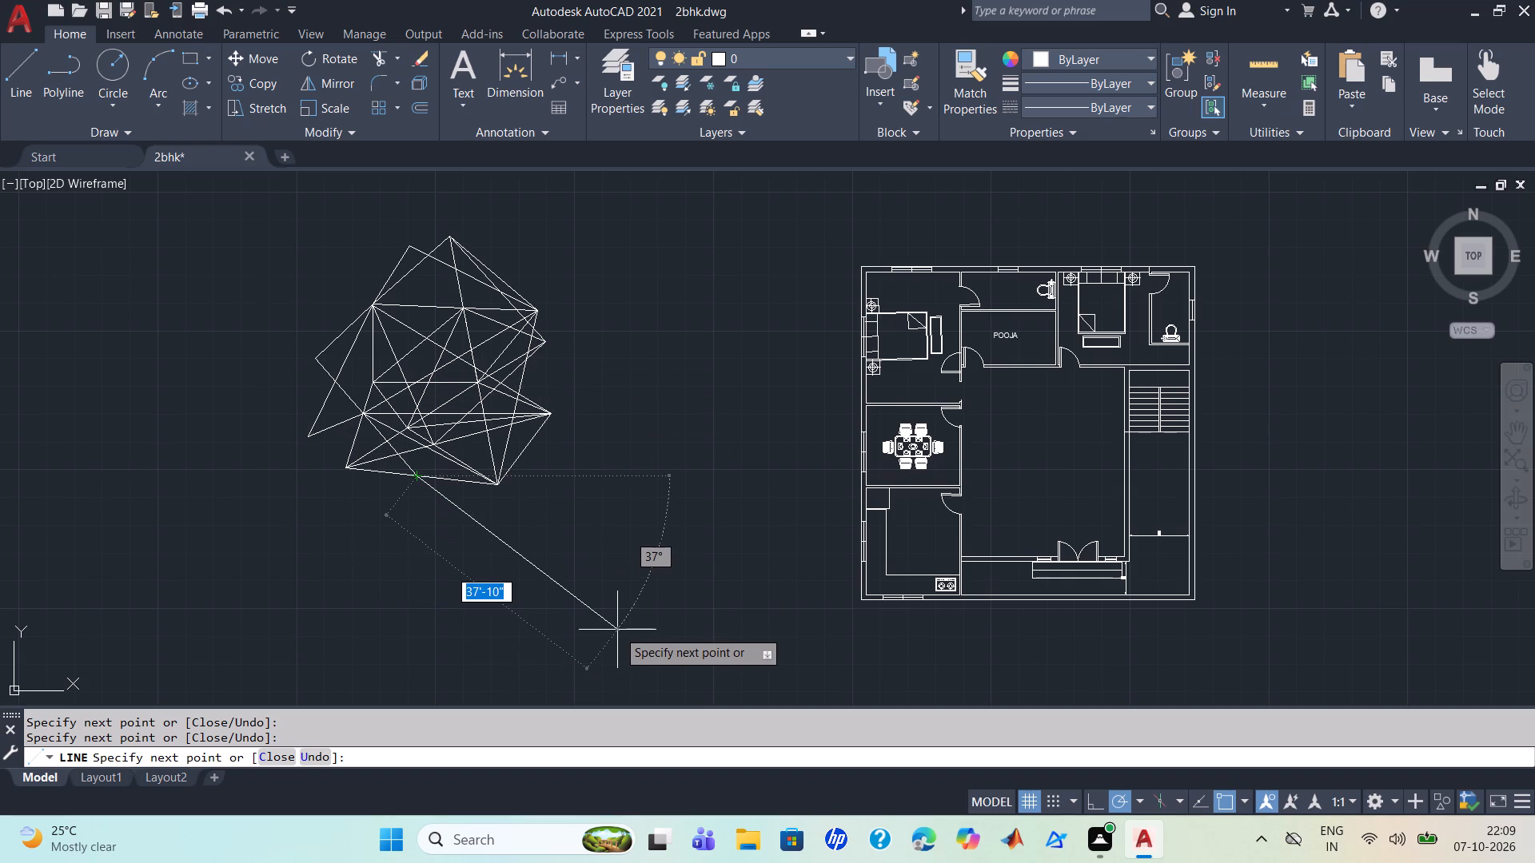
{"action": "key", "text": "Escape"}
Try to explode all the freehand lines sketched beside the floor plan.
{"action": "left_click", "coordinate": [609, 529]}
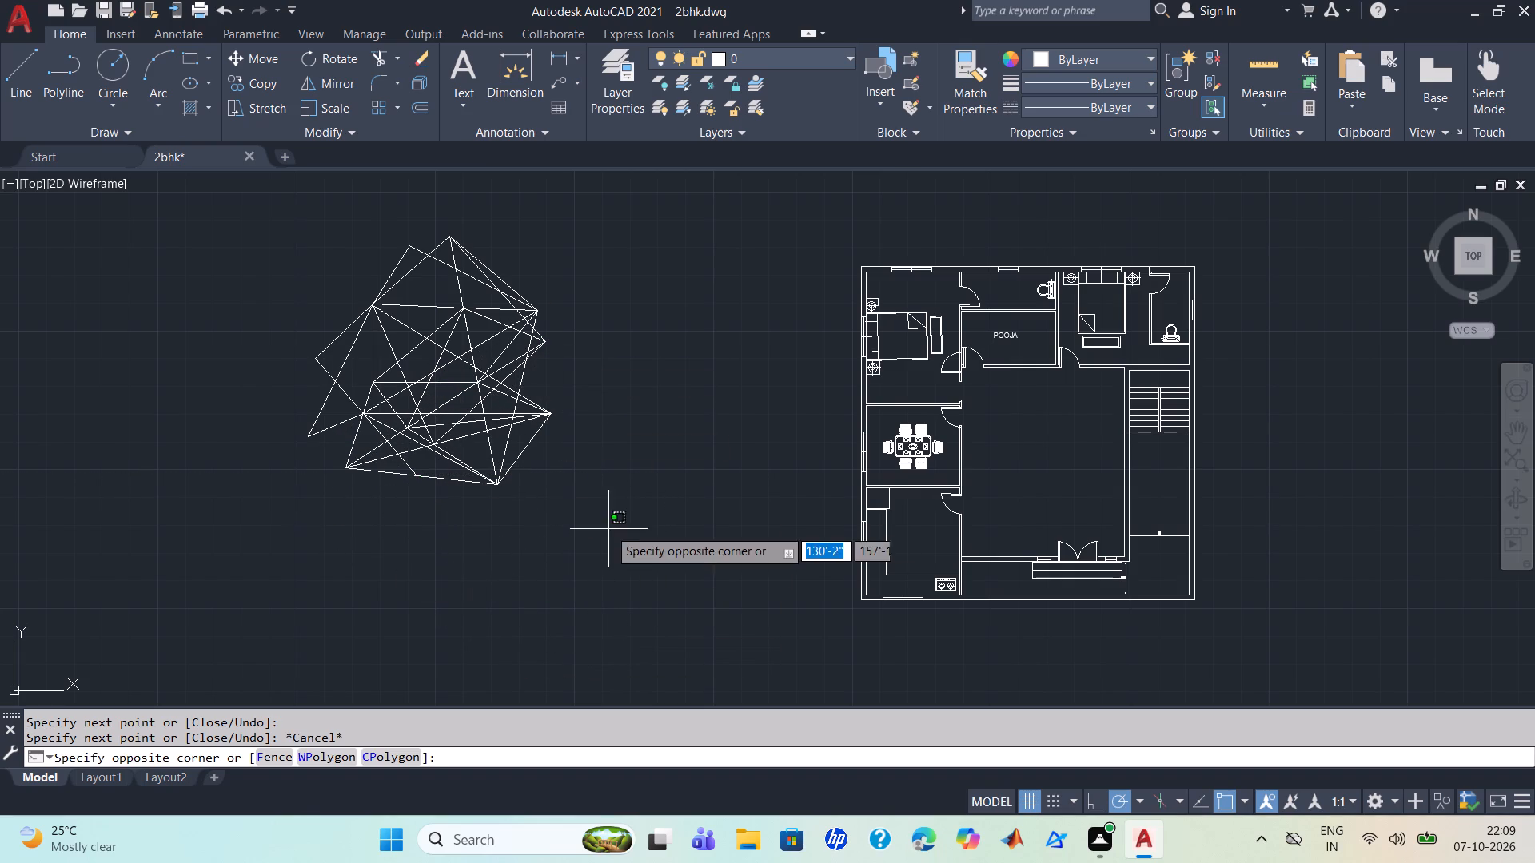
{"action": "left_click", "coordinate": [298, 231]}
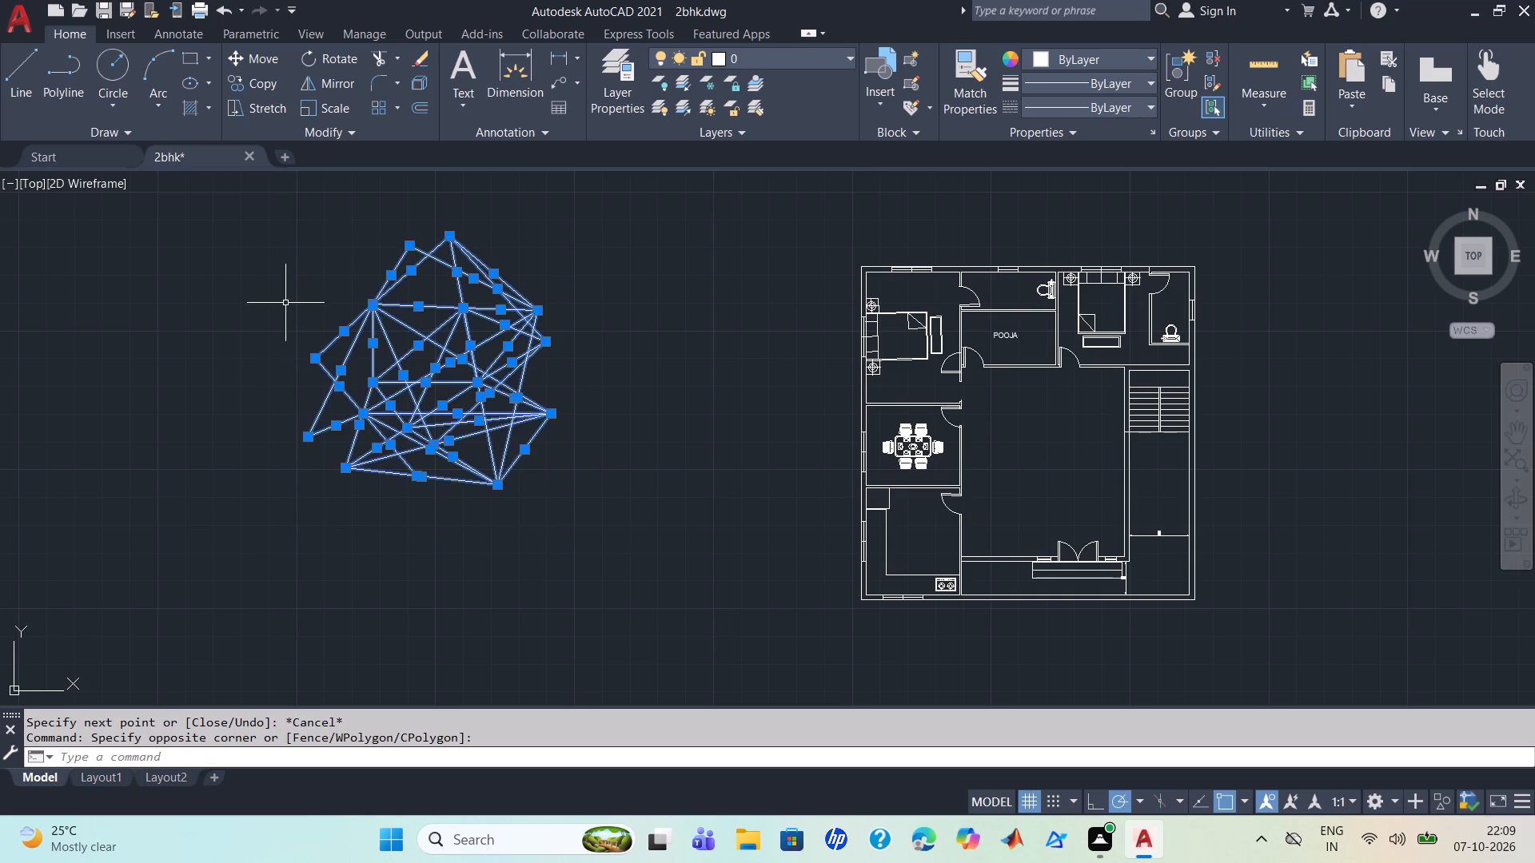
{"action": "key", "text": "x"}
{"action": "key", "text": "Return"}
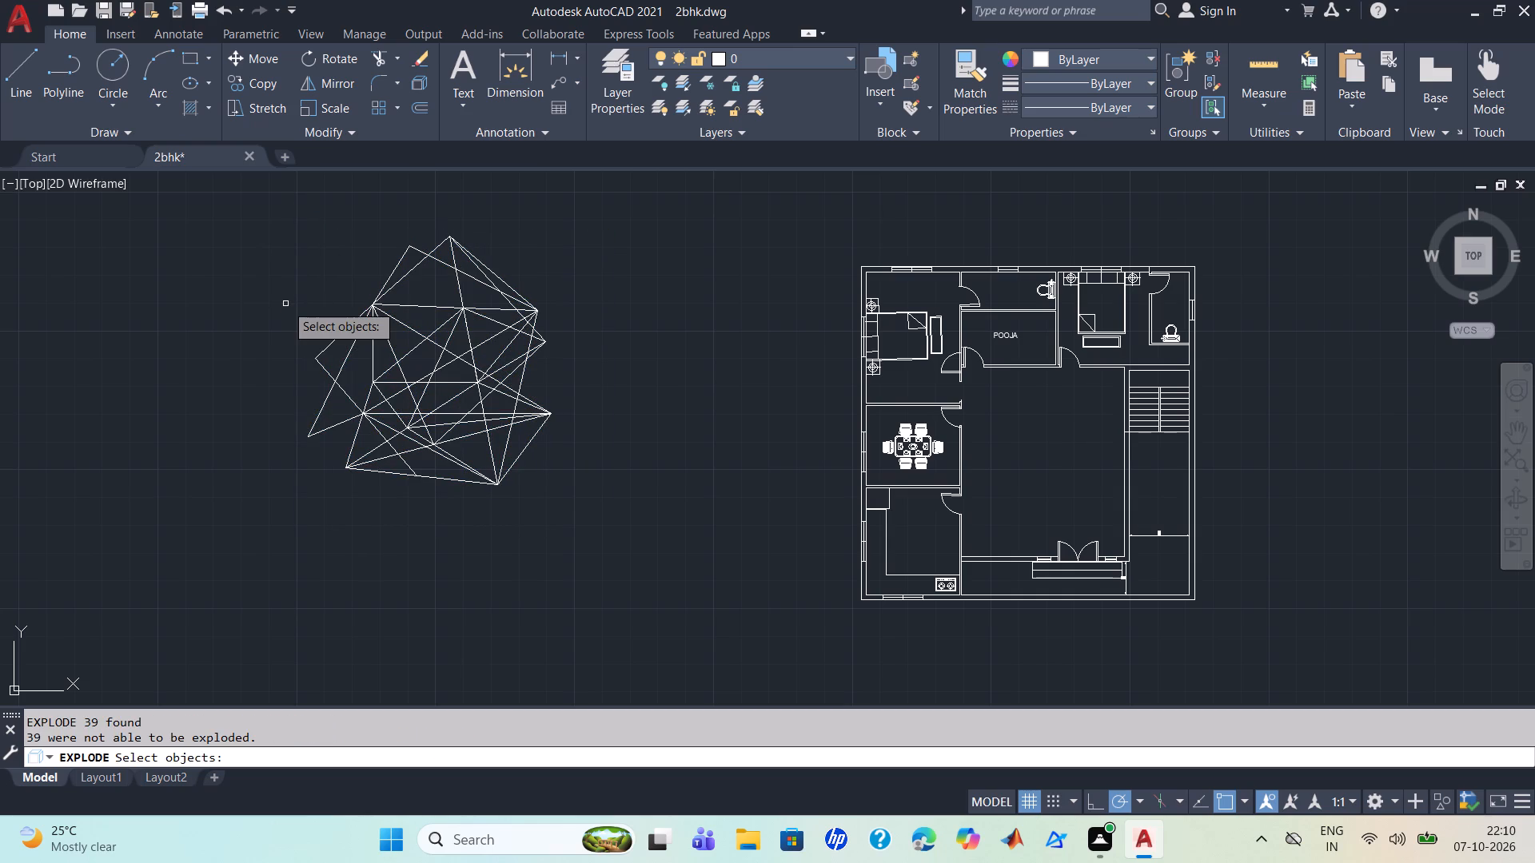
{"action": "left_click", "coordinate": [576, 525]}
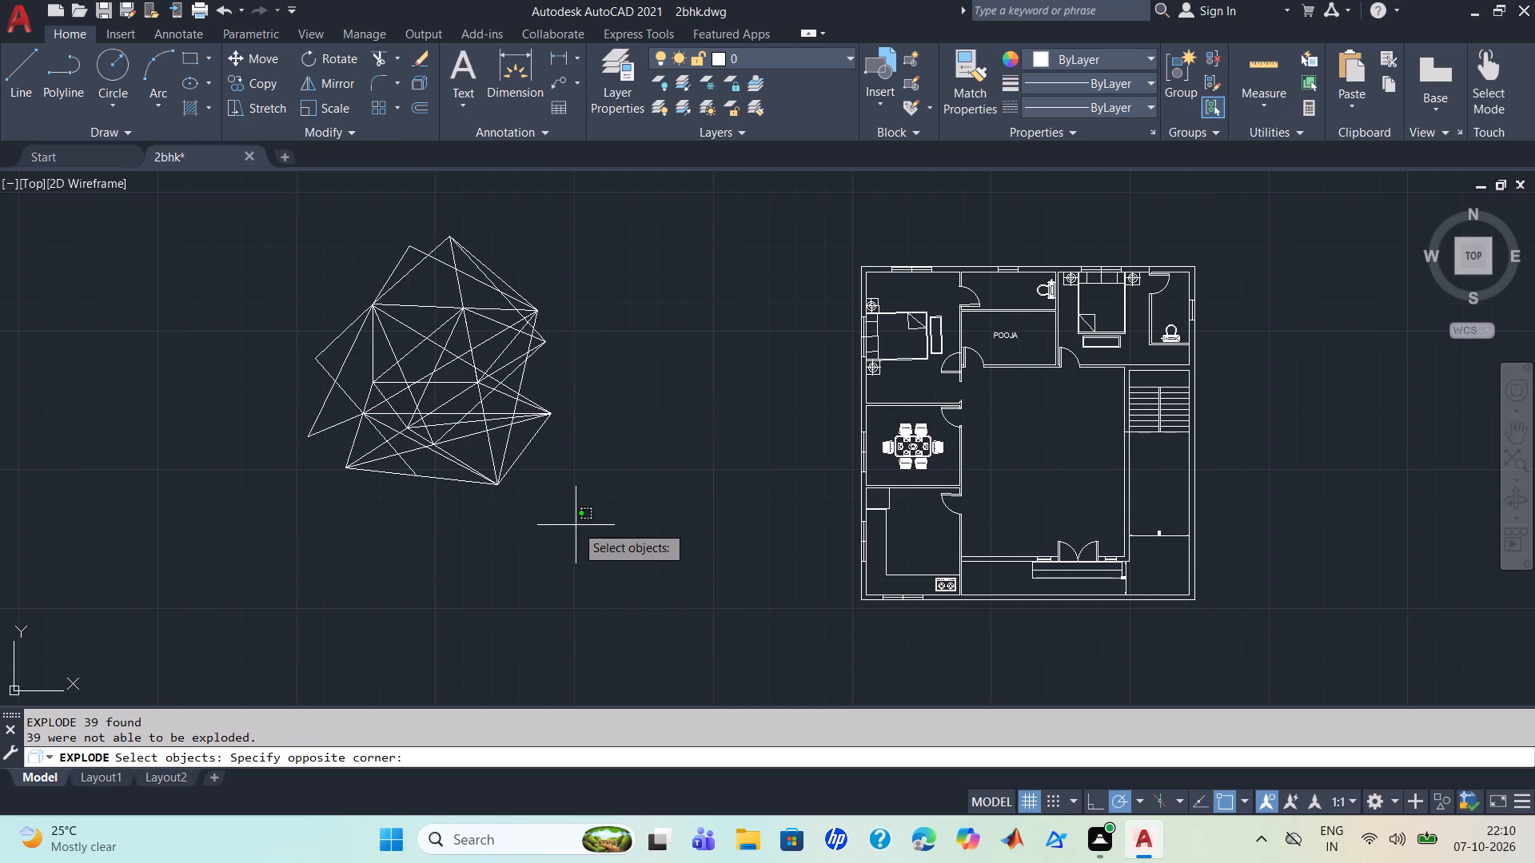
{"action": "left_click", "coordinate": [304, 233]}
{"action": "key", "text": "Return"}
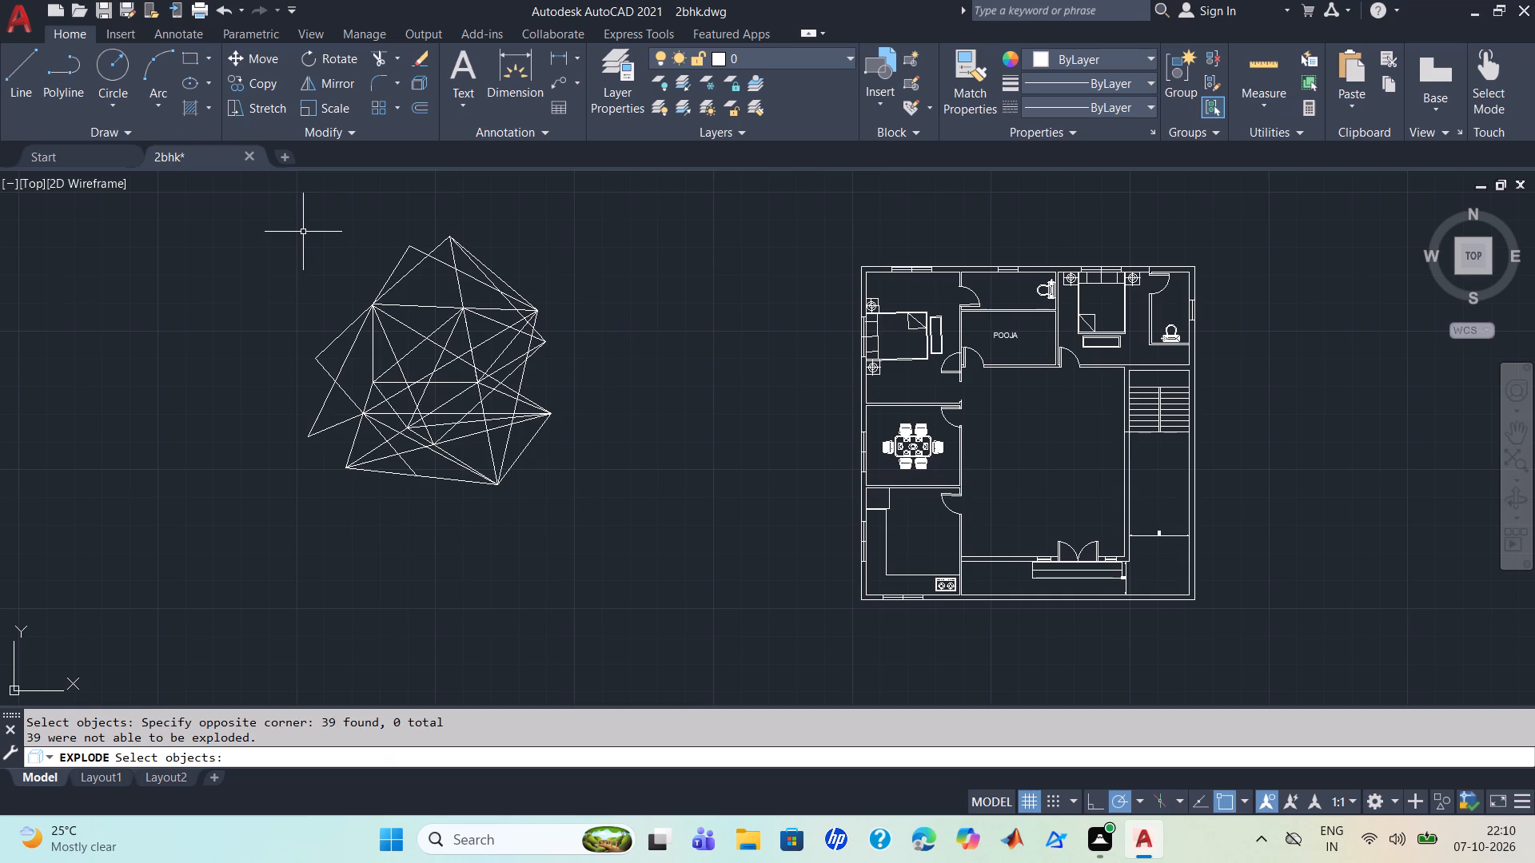
Erase the entire freehand line figure west of the floor plan.
{"action": "left_click", "coordinate": [408, 251]}
{"action": "left_click", "coordinate": [651, 535]}
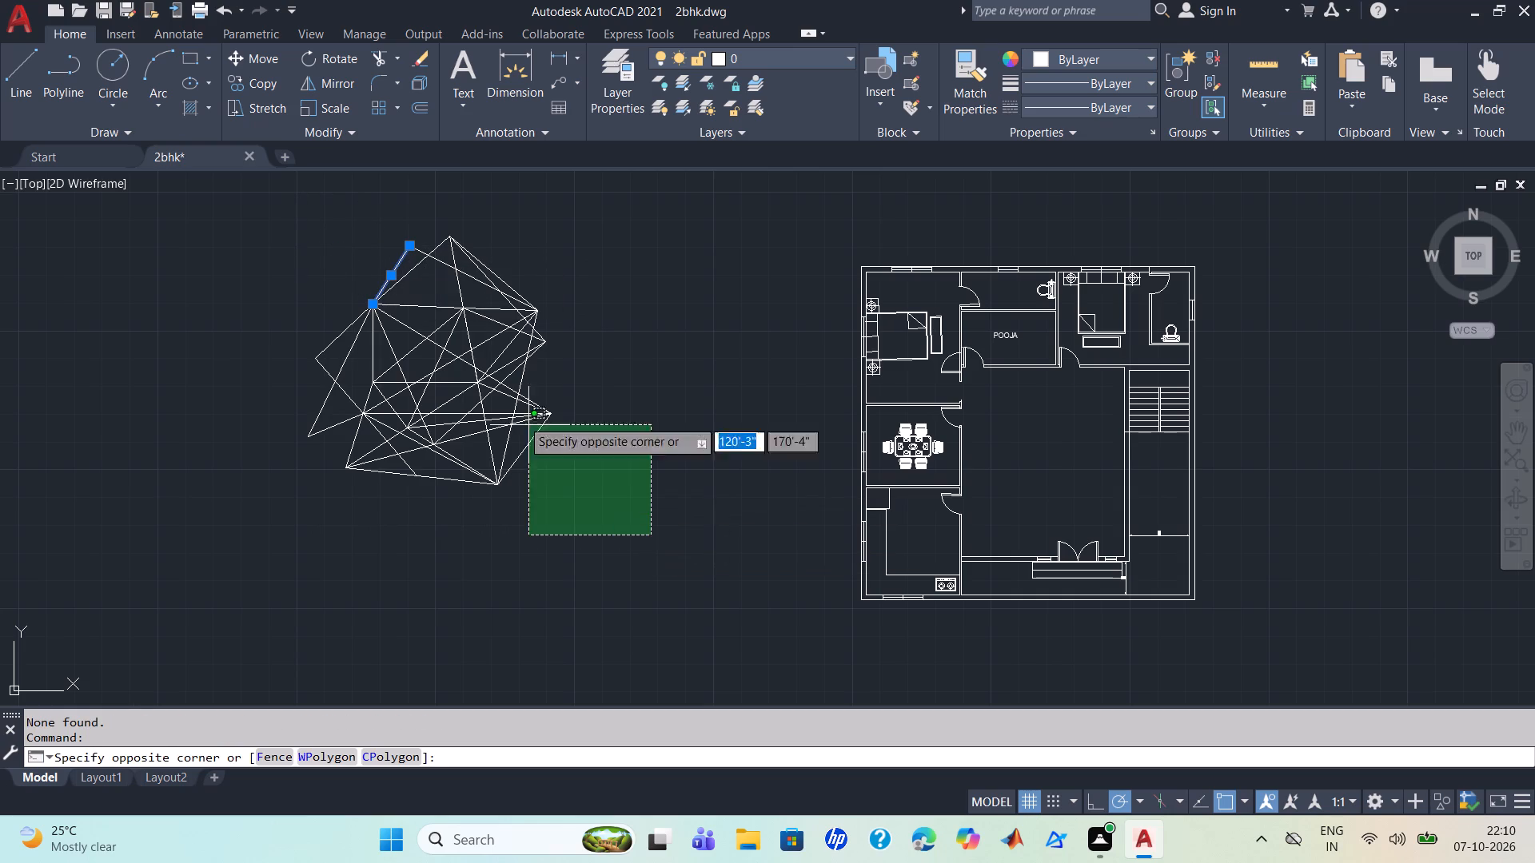
{"action": "left_click", "coordinate": [291, 218]}
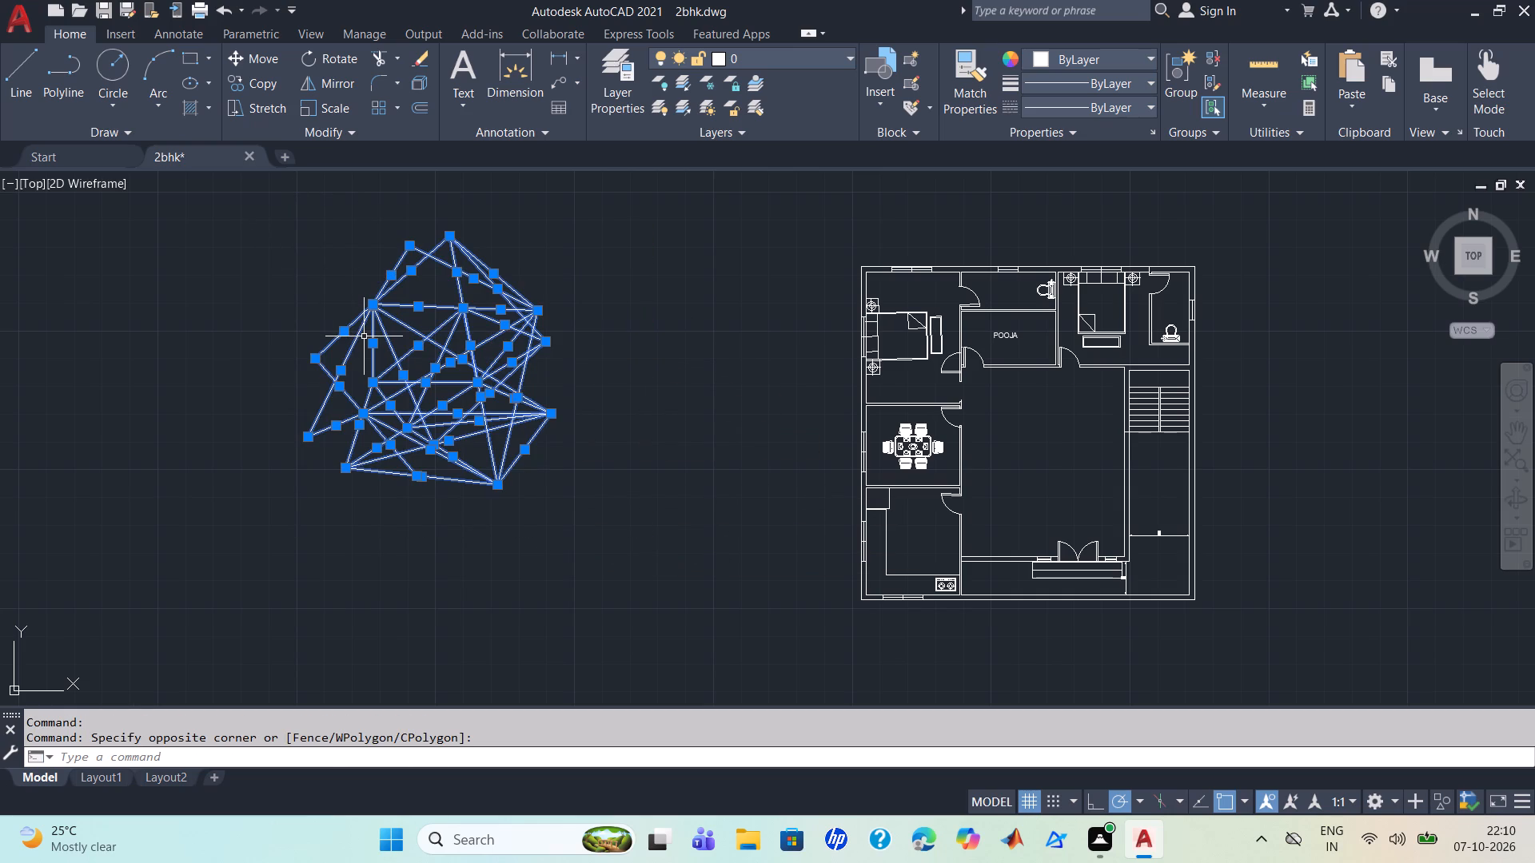
{"action": "key", "text": "Delete"}
Examine the floor plan as a whole and up close around the hall, staircase and entrance.
{"action": "scroll", "coordinate": [365, 342], "scroll_direction": "down", "scroll_amount": 1}
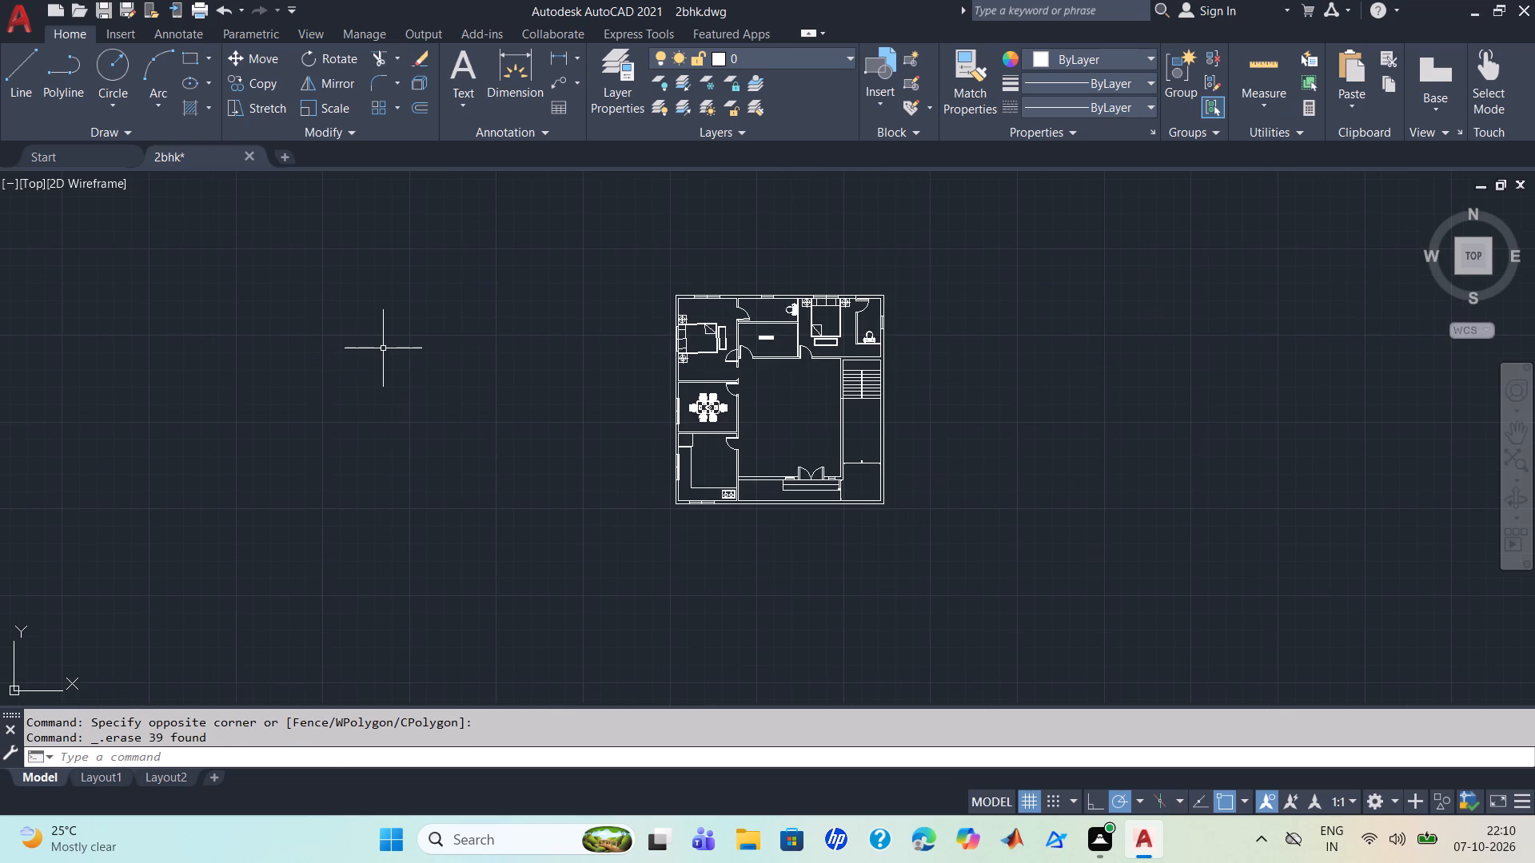
{"action": "scroll", "coordinate": [383, 348], "scroll_direction": "up", "scroll_amount": 1}
{"action": "middle_click_drag", "start_coordinate": [443, 399], "coordinate": [162, 366]}
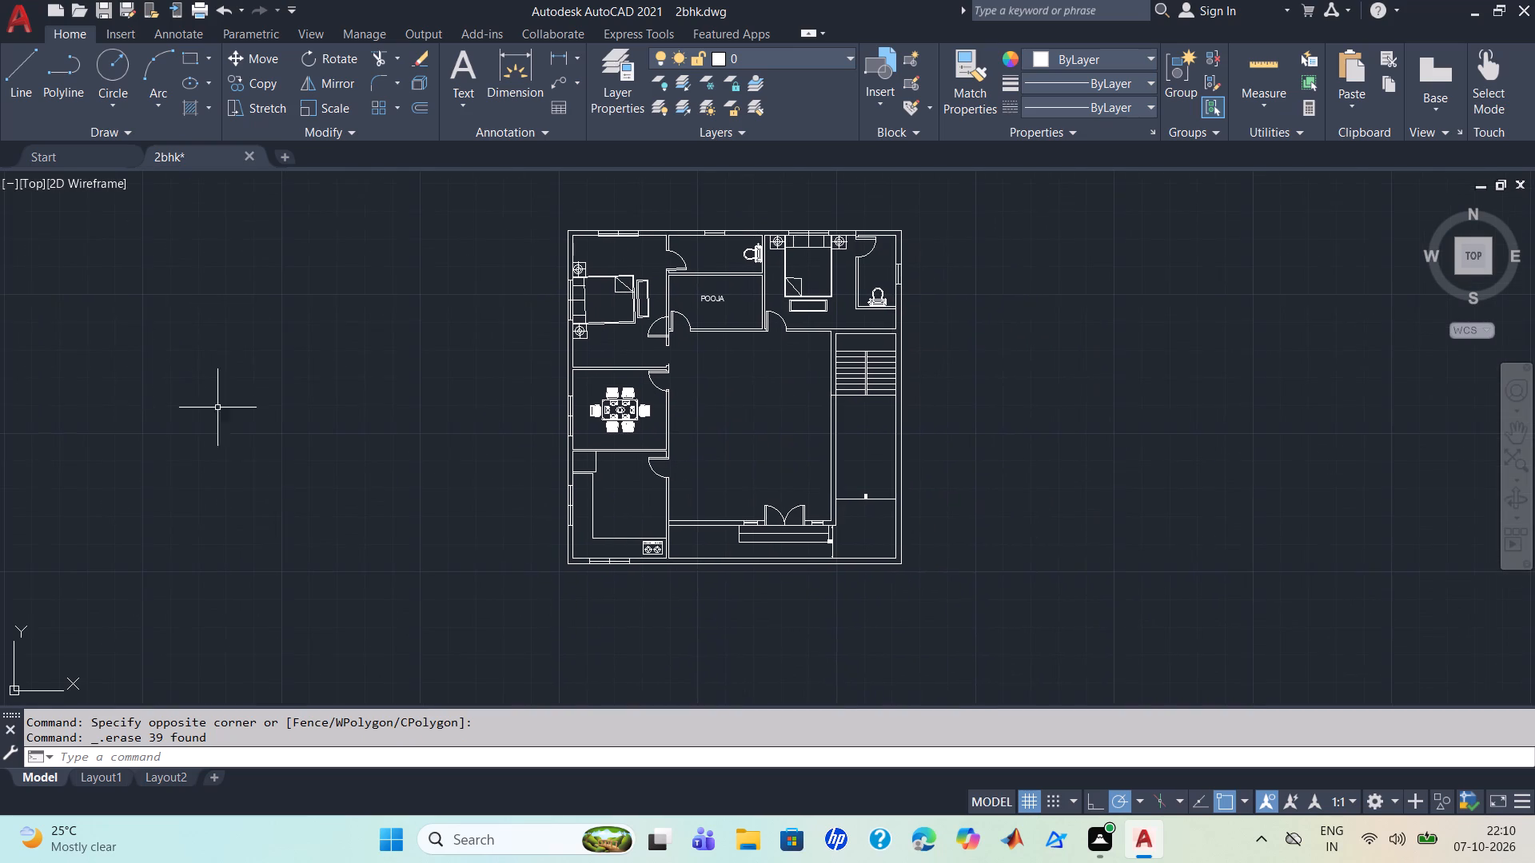
{"action": "scroll", "coordinate": [1004, 486], "scroll_direction": "up", "scroll_amount": 1}
{"action": "middle_click_drag", "start_coordinate": [1003, 487], "coordinate": [1020, 569]}
{"action": "scroll", "coordinate": [1020, 565], "scroll_direction": "up", "scroll_amount": 1}
{"action": "scroll", "coordinate": [895, 483], "scroll_direction": "down", "scroll_amount": 1}
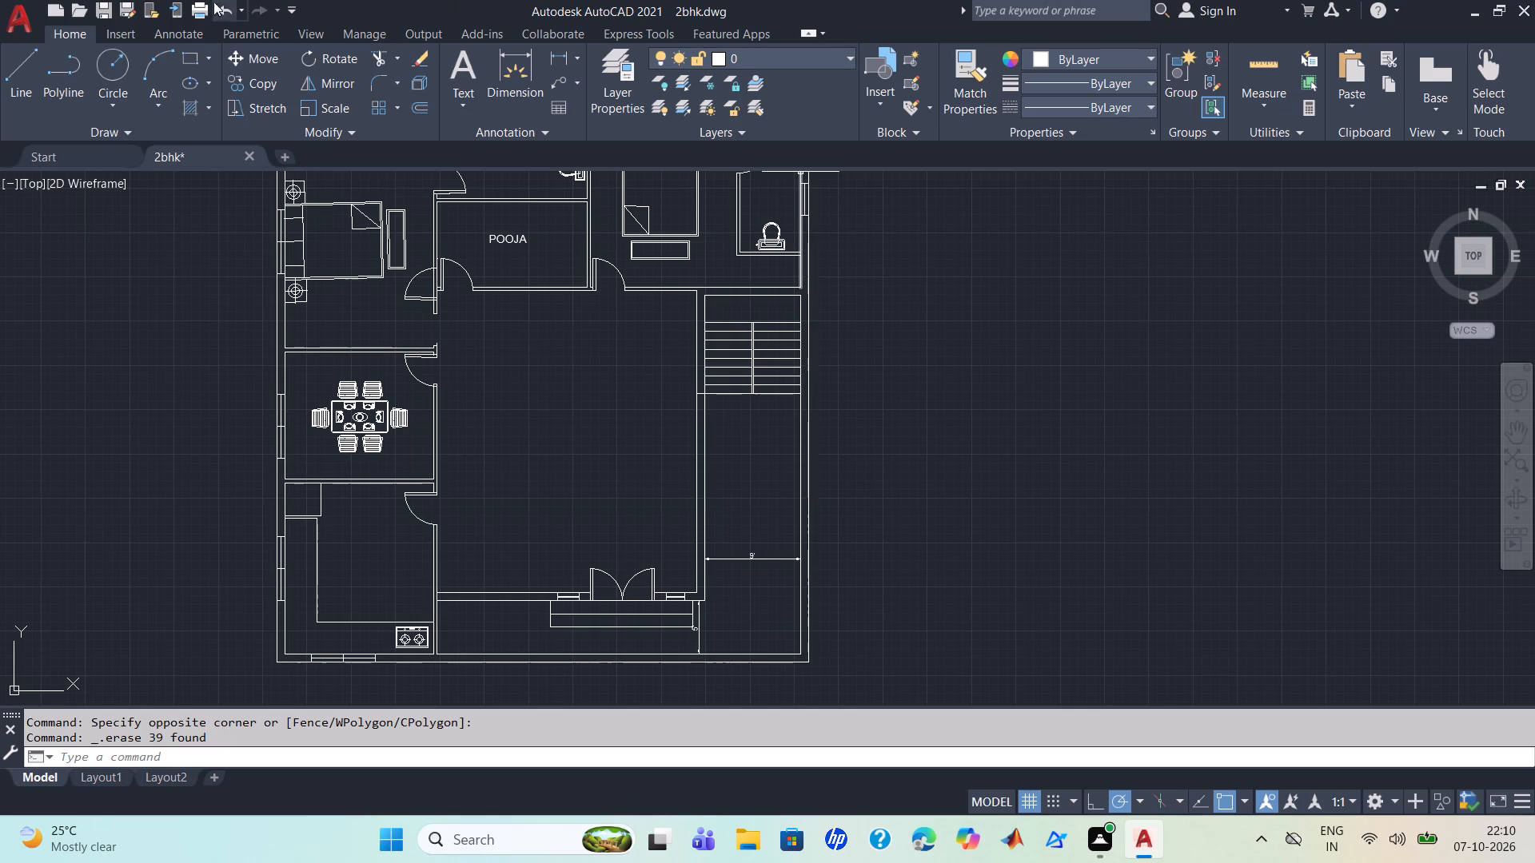
{"action": "scroll", "coordinate": [701, 473], "scroll_direction": "up", "scroll_amount": 1}
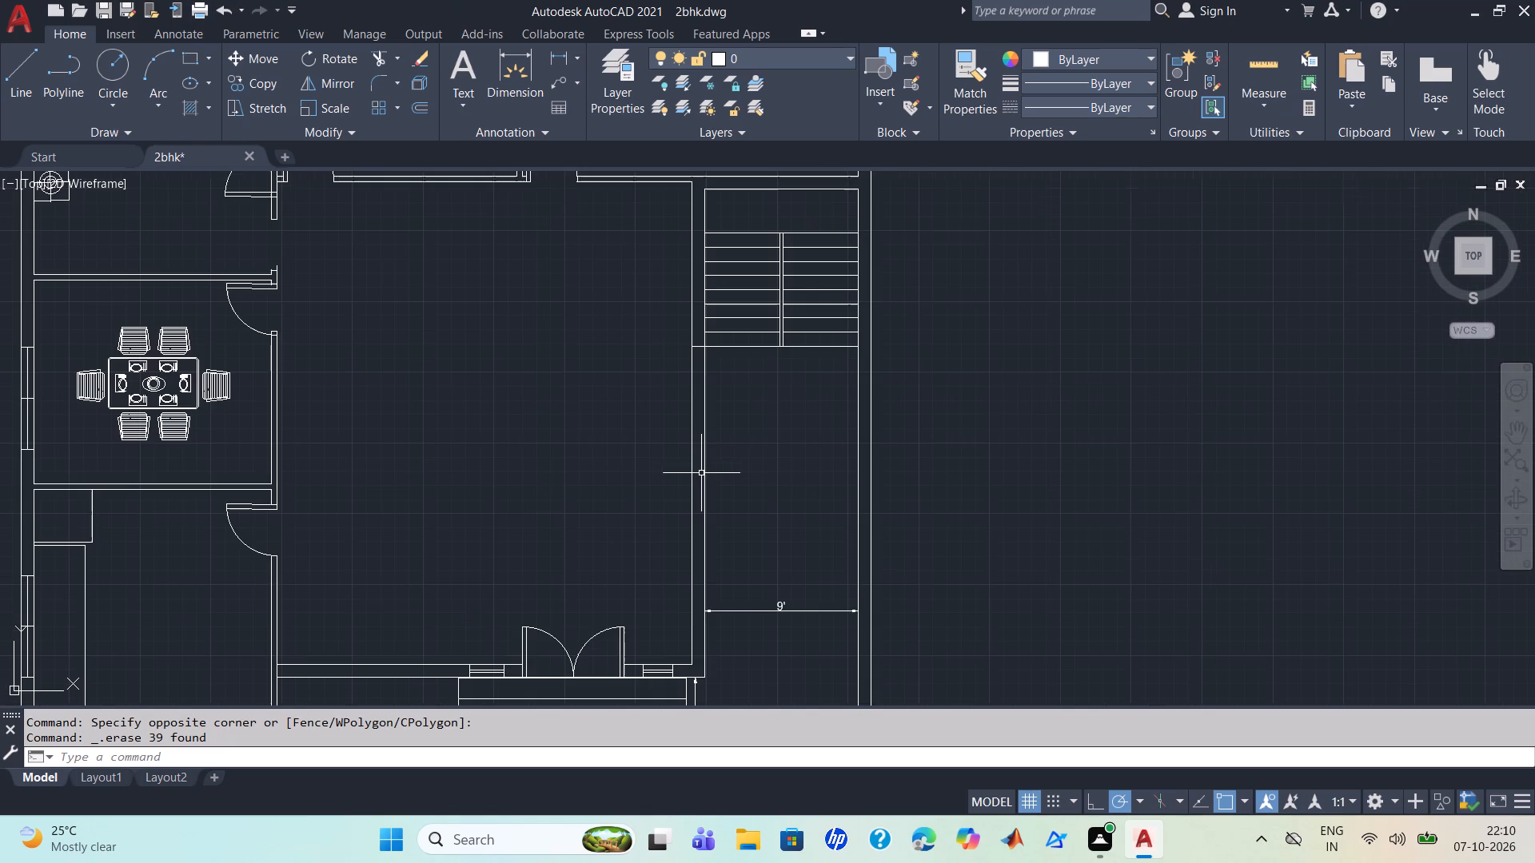
{"action": "scroll", "coordinate": [701, 473], "scroll_direction": "down", "scroll_amount": 1}
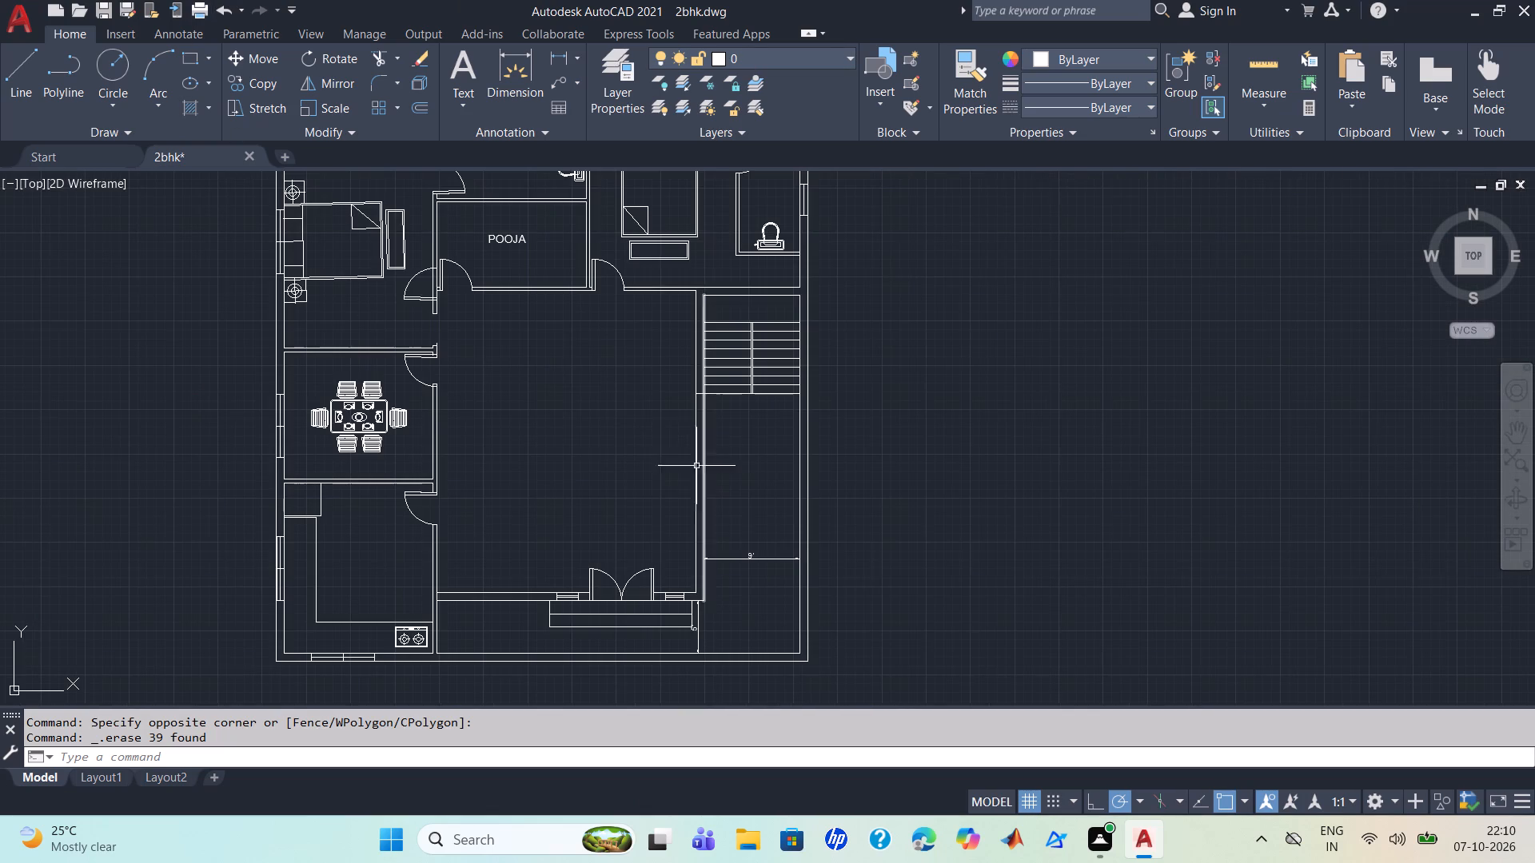
{"action": "middle_click_drag", "start_coordinate": [650, 435], "coordinate": [619, 475]}
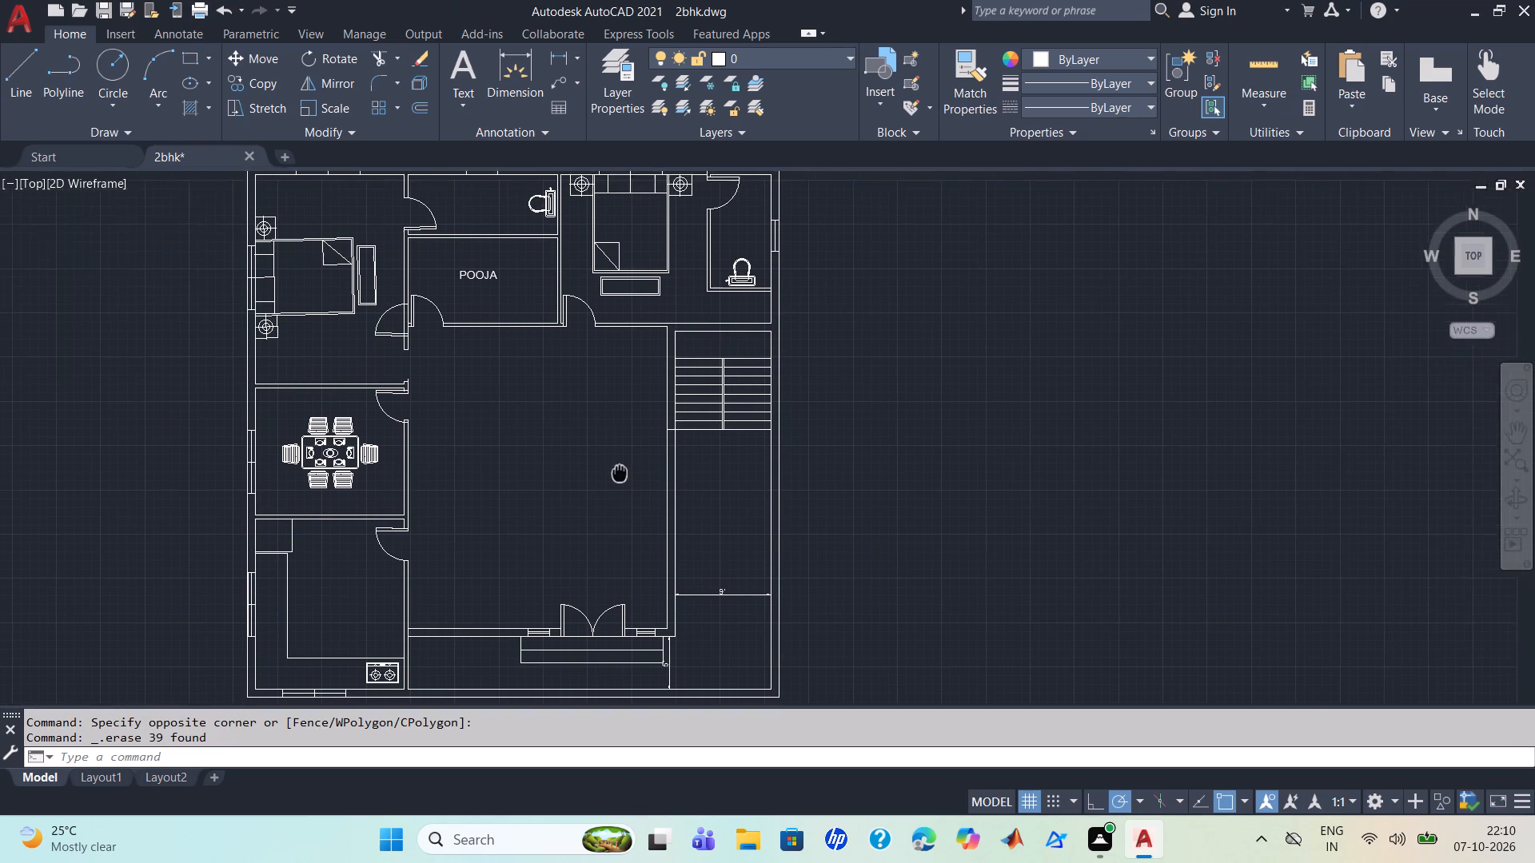
{"action": "middle_click_drag", "start_coordinate": [619, 475], "coordinate": [610, 483]}
{"action": "scroll", "coordinate": [610, 483], "scroll_direction": "down", "scroll_amount": 1}
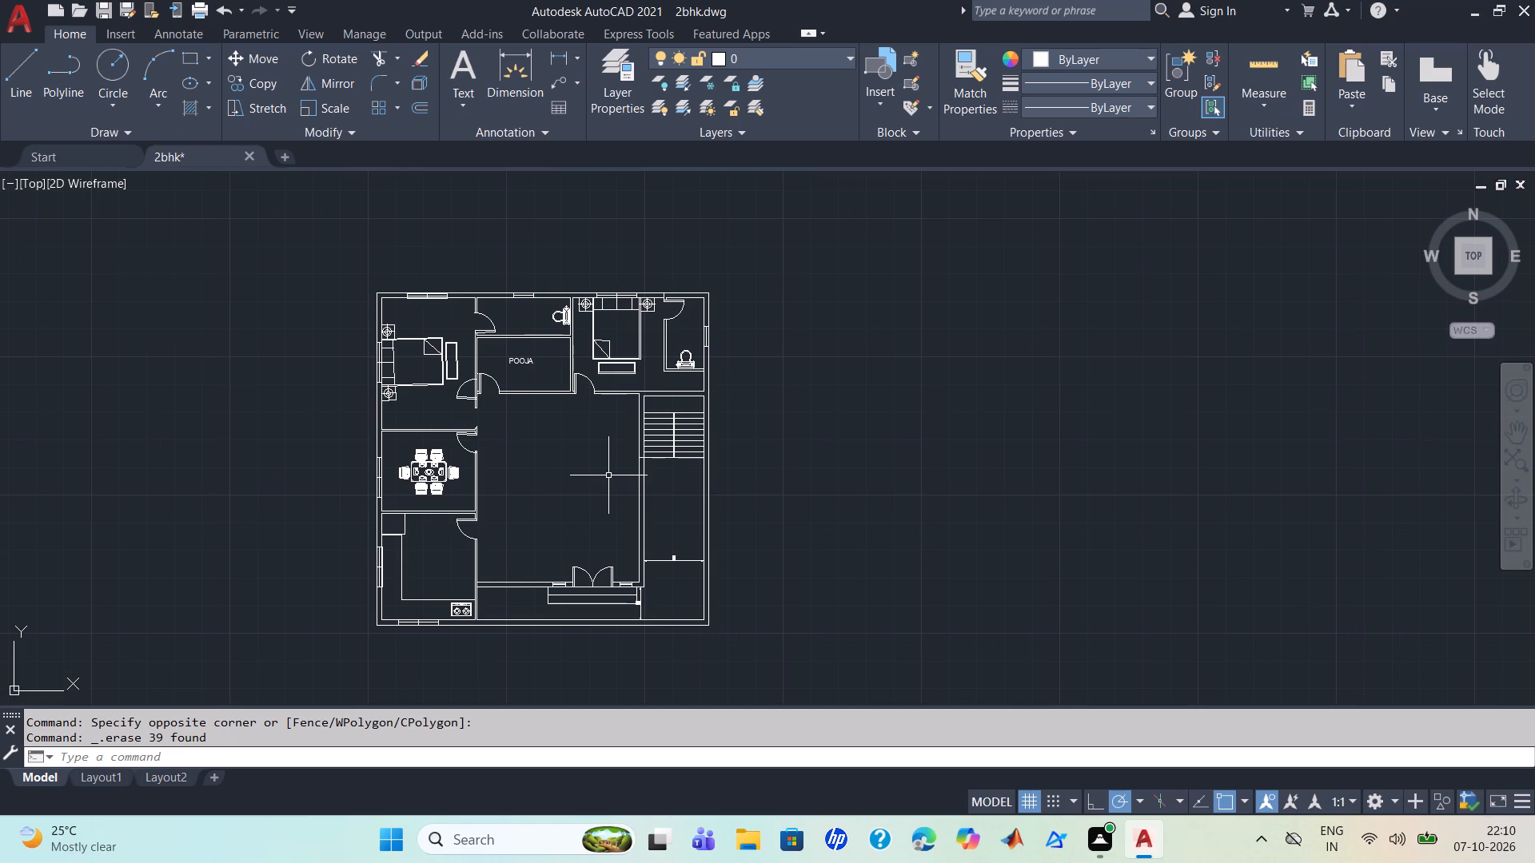
{"action": "scroll", "coordinate": [608, 475], "scroll_direction": "up", "scroll_amount": 1}
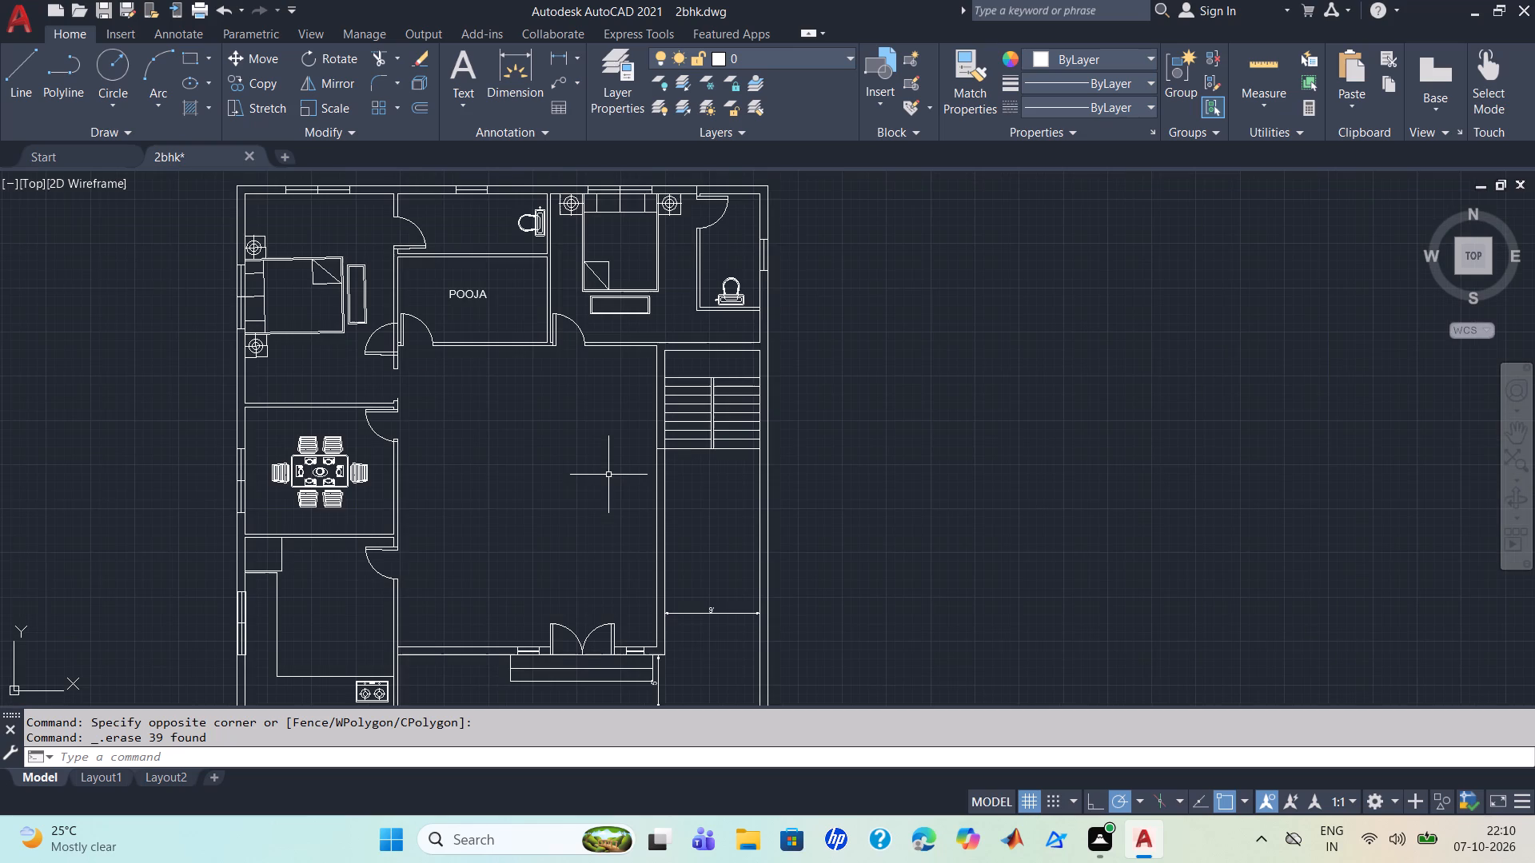
{"action": "scroll", "coordinate": [608, 473], "scroll_direction": "down", "scroll_amount": 1}
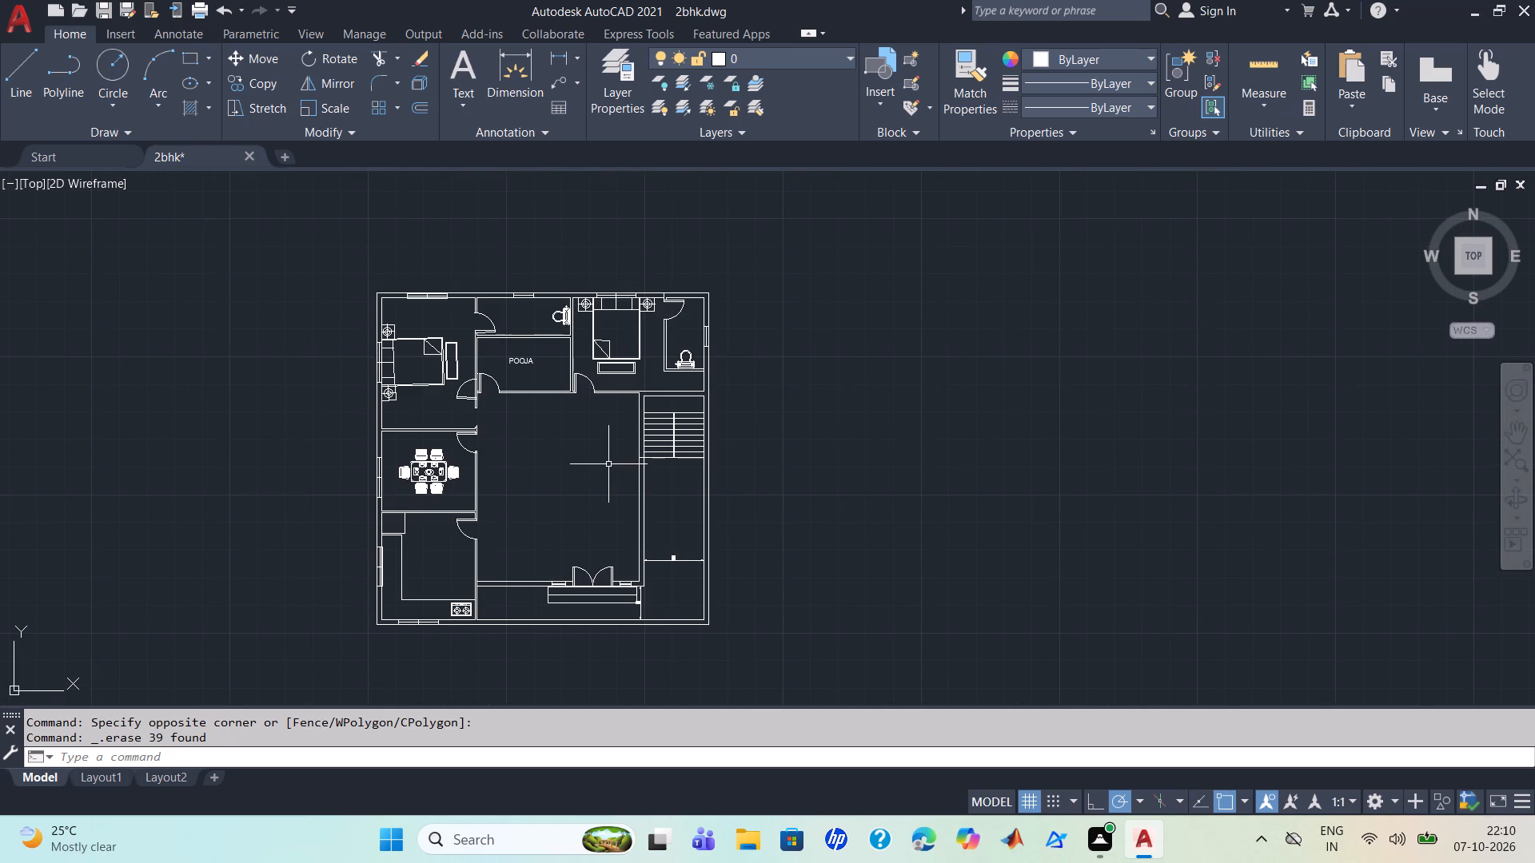
{"action": "middle_click_drag", "start_coordinate": [608, 463], "coordinate": [652, 434]}
{"action": "scroll", "coordinate": [653, 433], "scroll_direction": "up", "scroll_amount": 1}
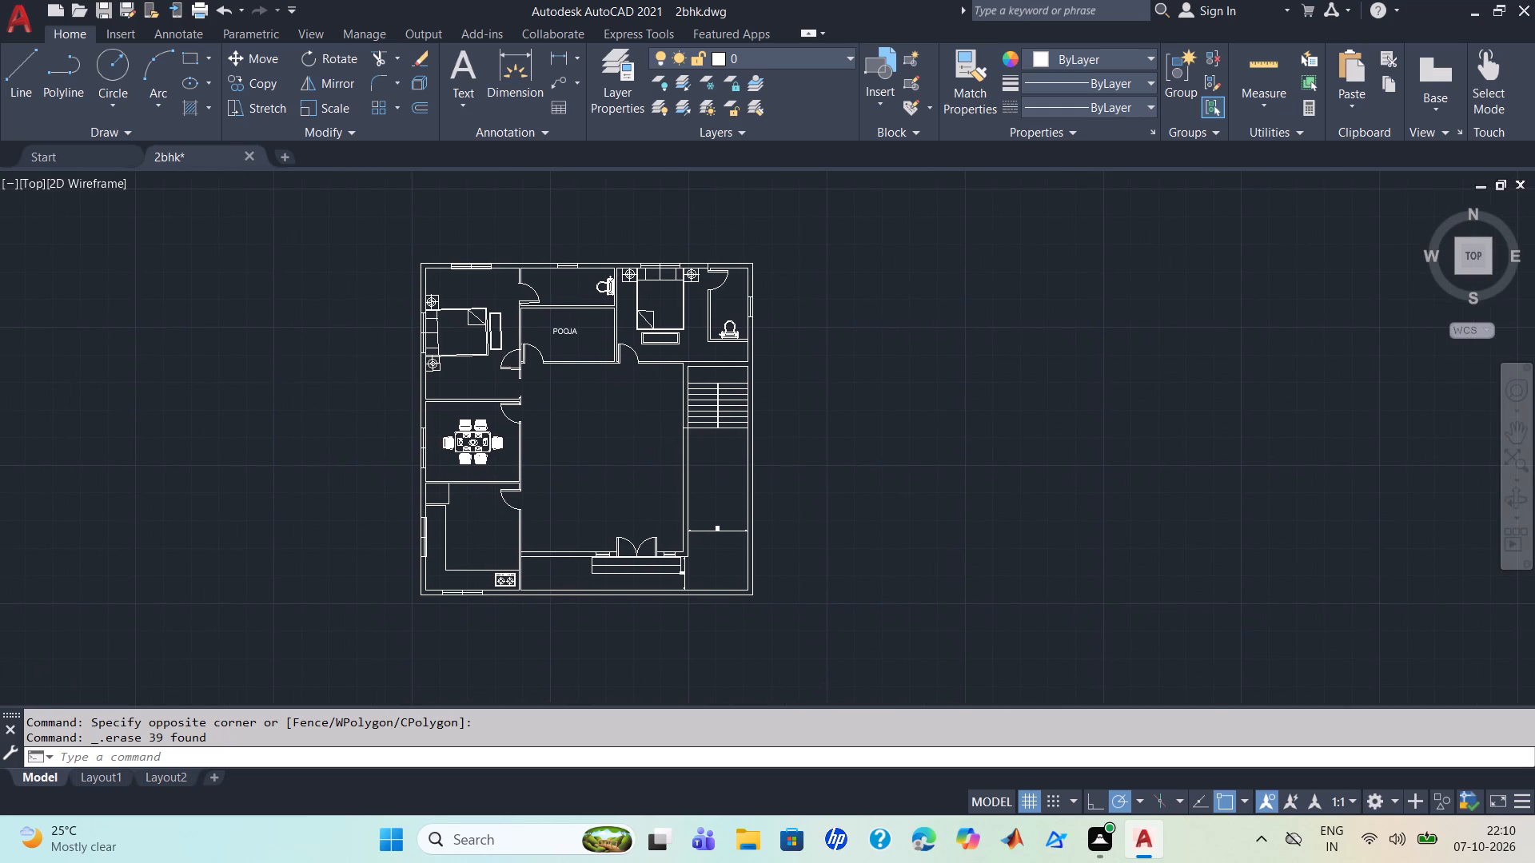
{"action": "scroll", "coordinate": [653, 433], "scroll_direction": "down", "scroll_amount": 1}
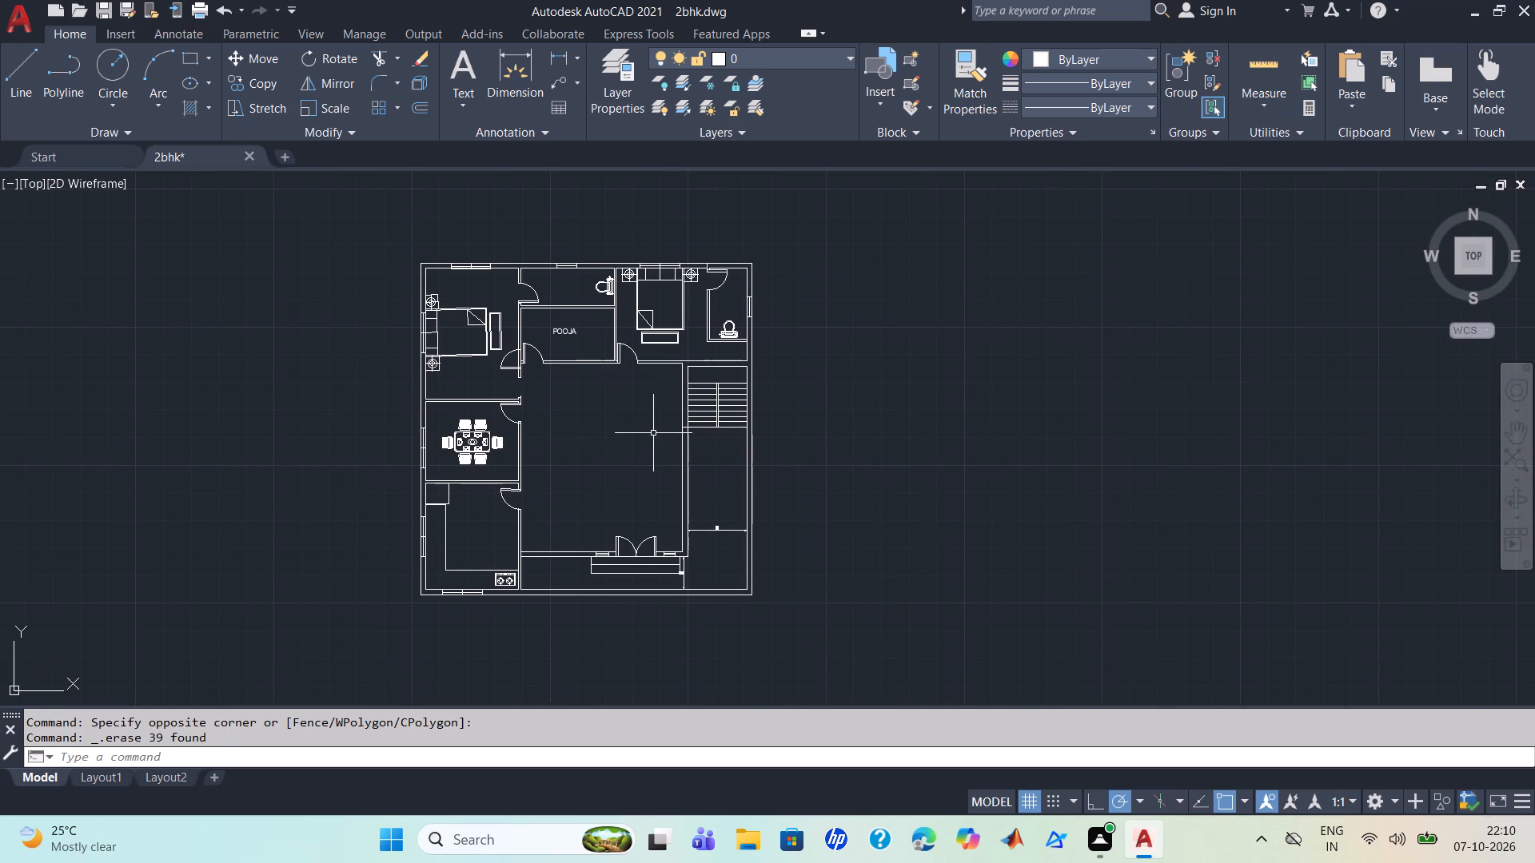
{"action": "scroll", "coordinate": [653, 433], "scroll_direction": "up", "scroll_amount": 1}
{"action": "scroll", "coordinate": [653, 433], "scroll_direction": "down", "scroll_amount": 1}
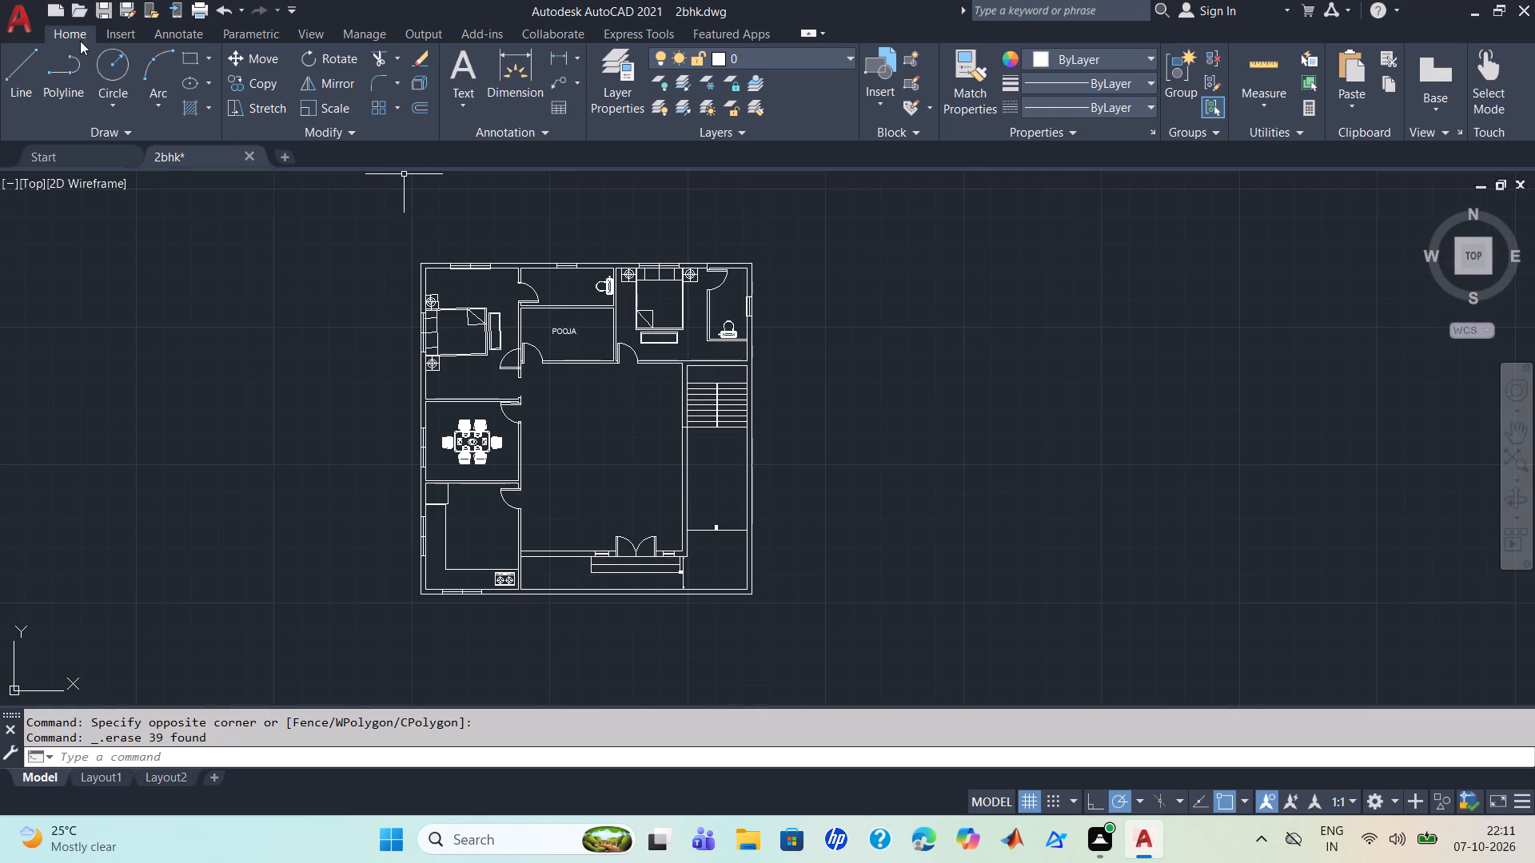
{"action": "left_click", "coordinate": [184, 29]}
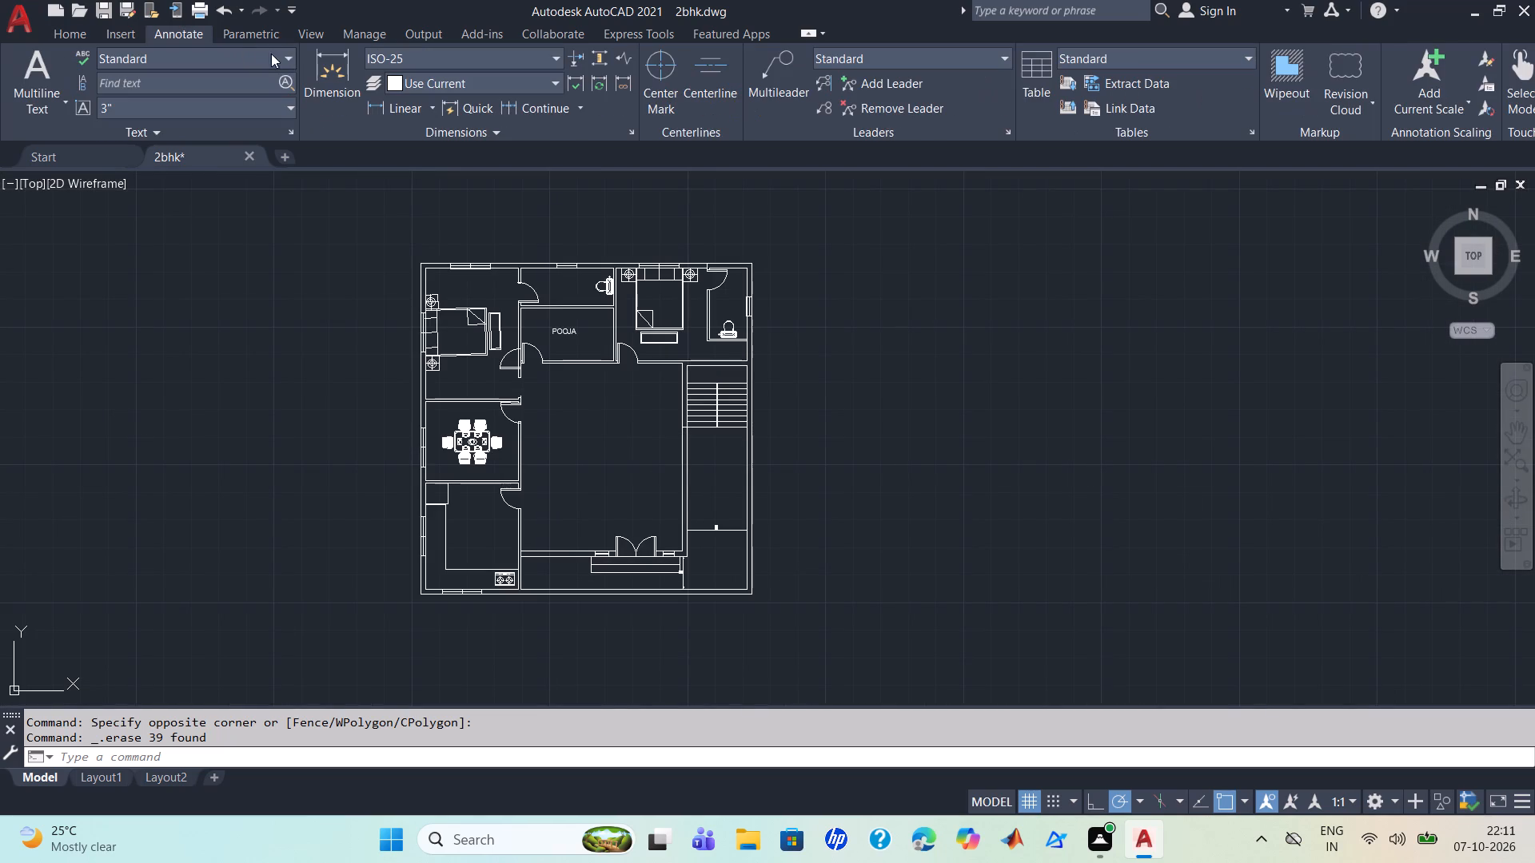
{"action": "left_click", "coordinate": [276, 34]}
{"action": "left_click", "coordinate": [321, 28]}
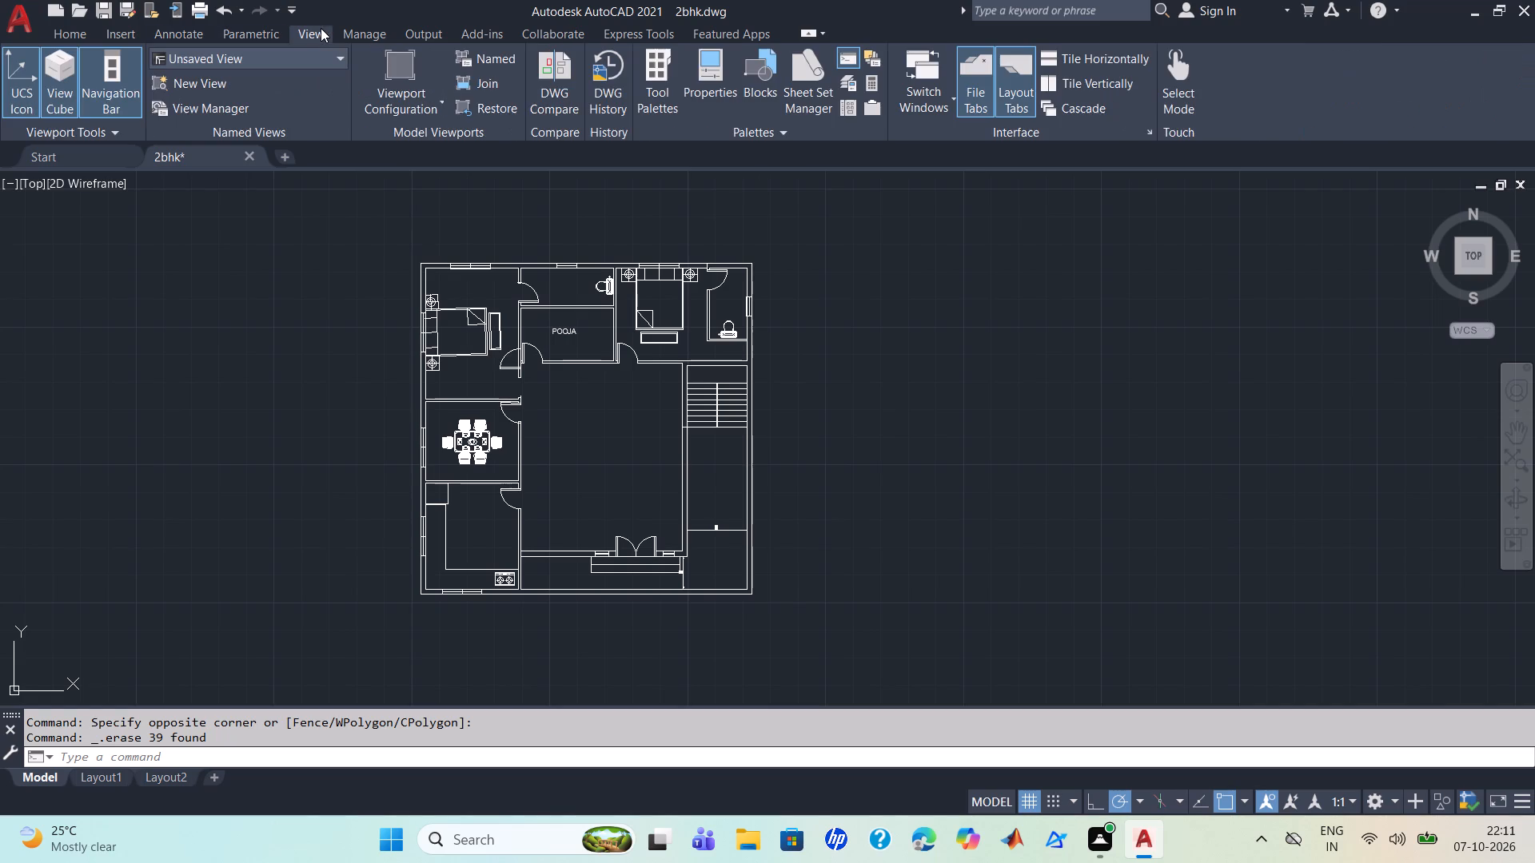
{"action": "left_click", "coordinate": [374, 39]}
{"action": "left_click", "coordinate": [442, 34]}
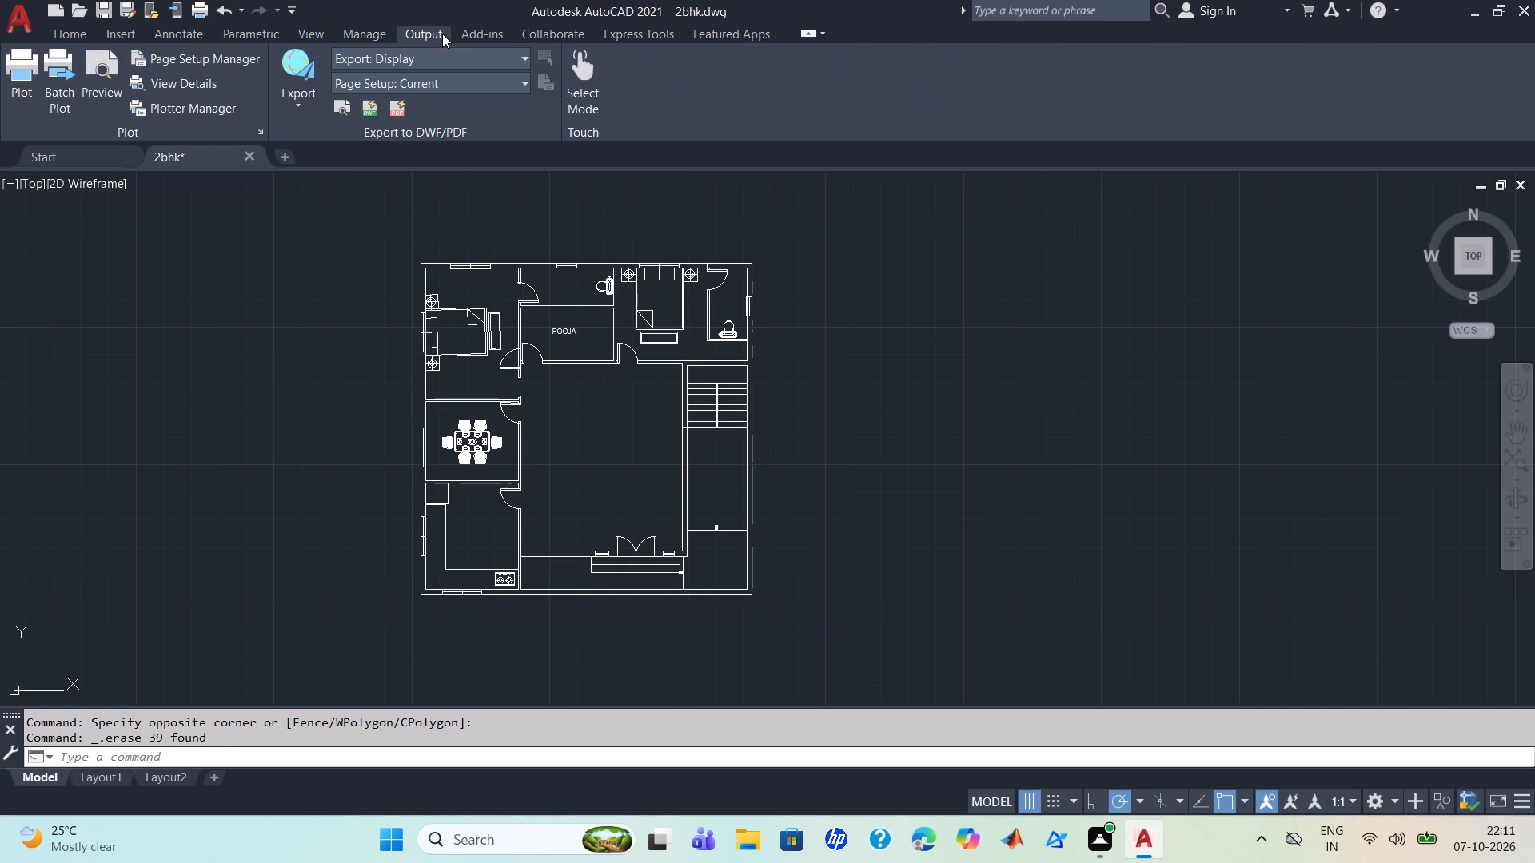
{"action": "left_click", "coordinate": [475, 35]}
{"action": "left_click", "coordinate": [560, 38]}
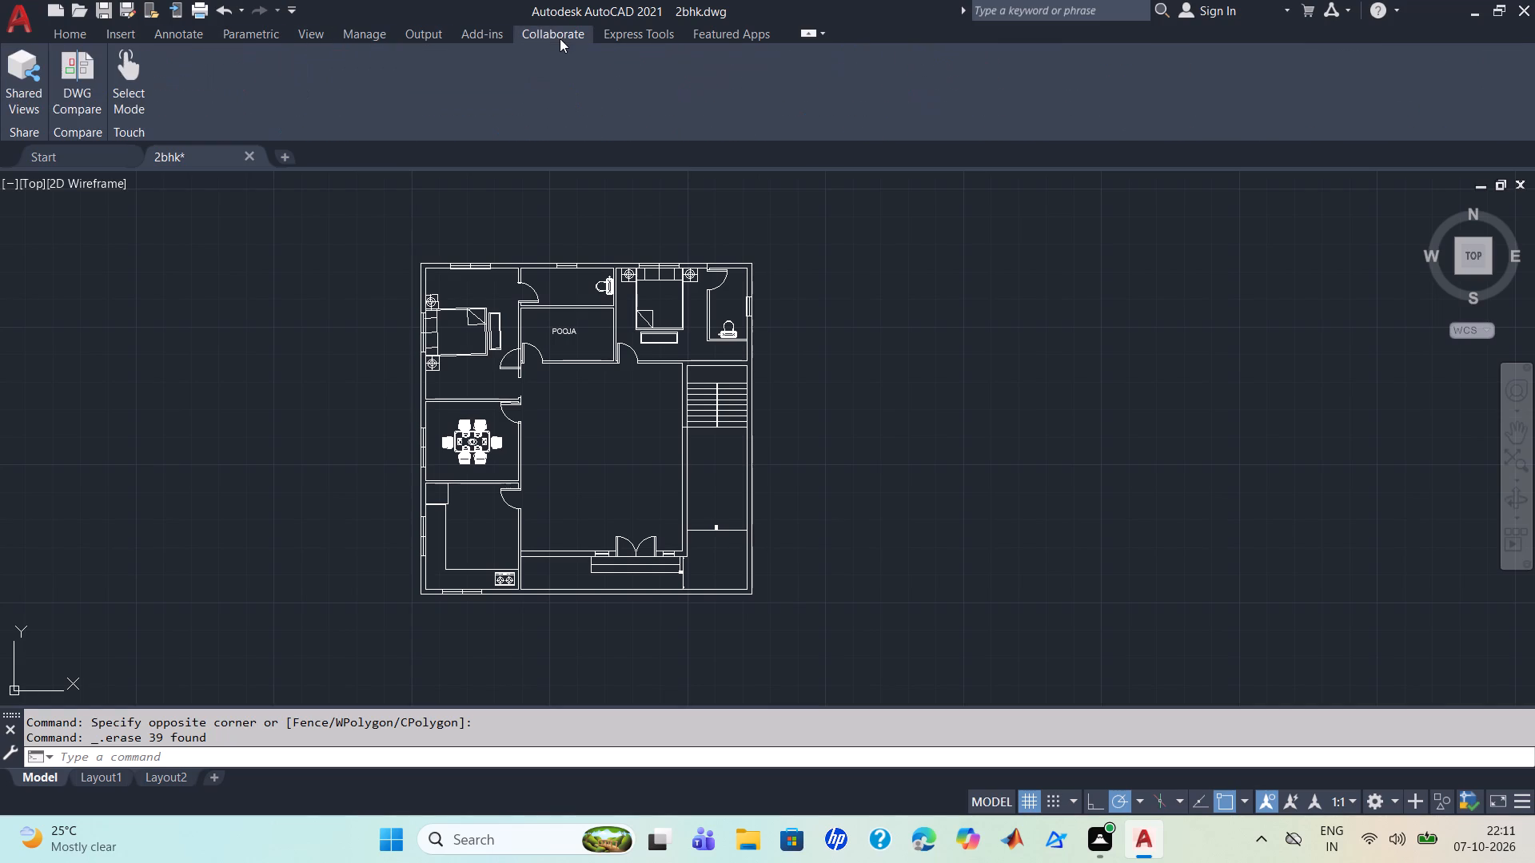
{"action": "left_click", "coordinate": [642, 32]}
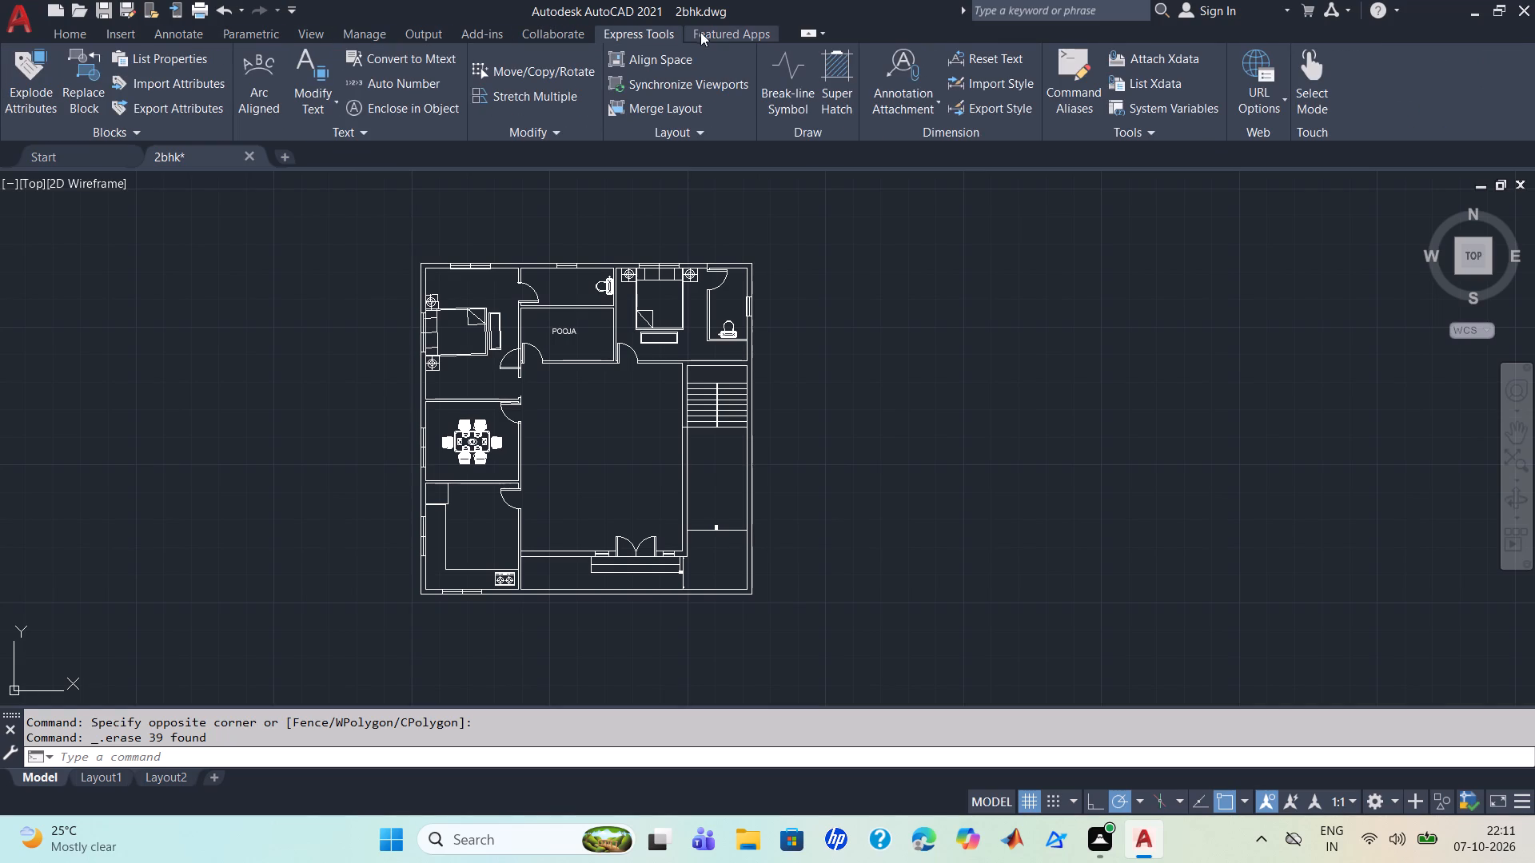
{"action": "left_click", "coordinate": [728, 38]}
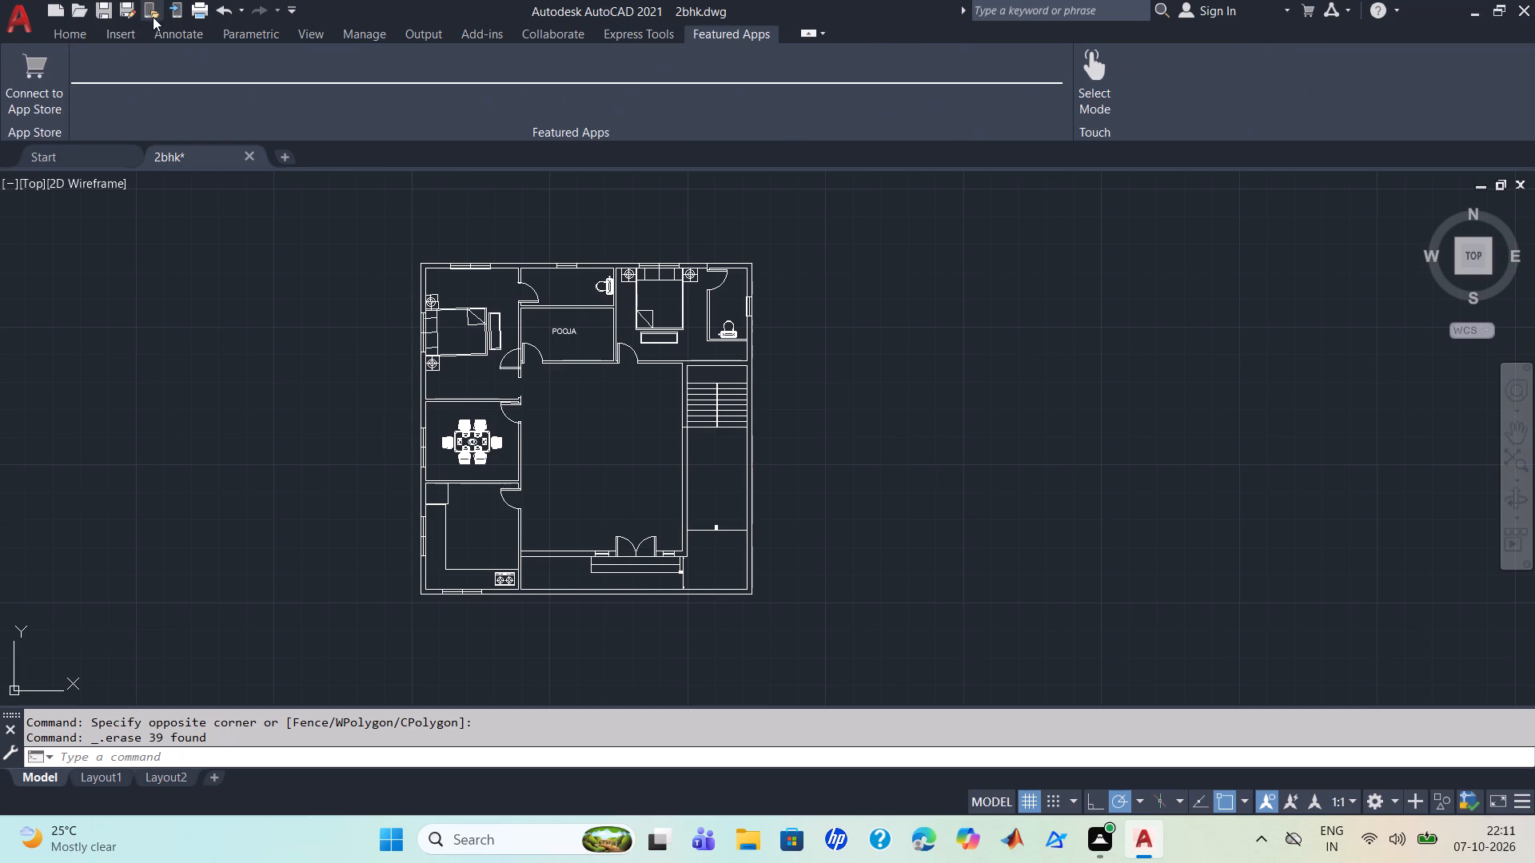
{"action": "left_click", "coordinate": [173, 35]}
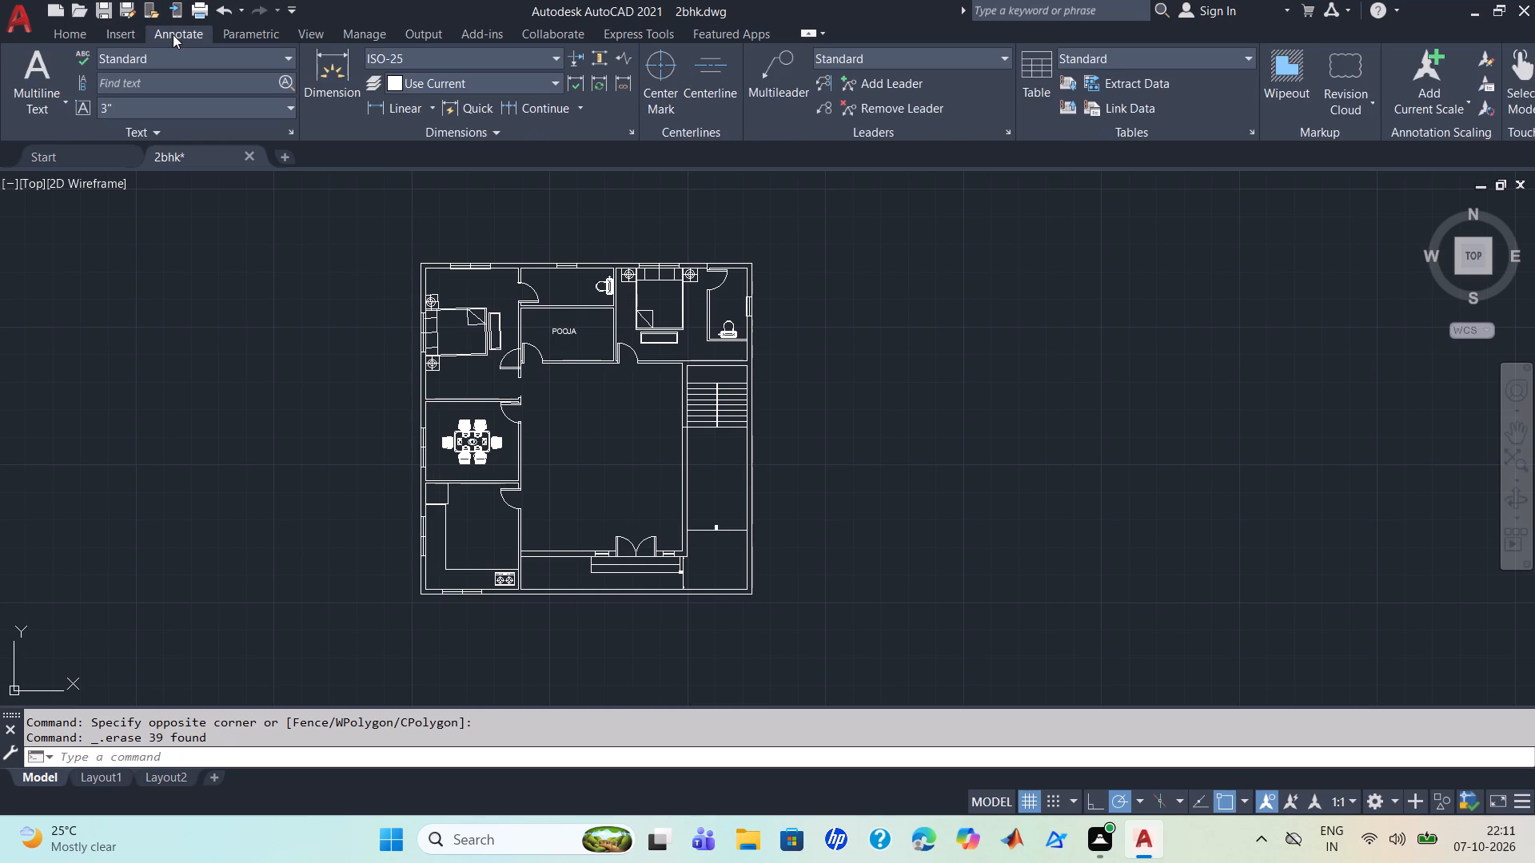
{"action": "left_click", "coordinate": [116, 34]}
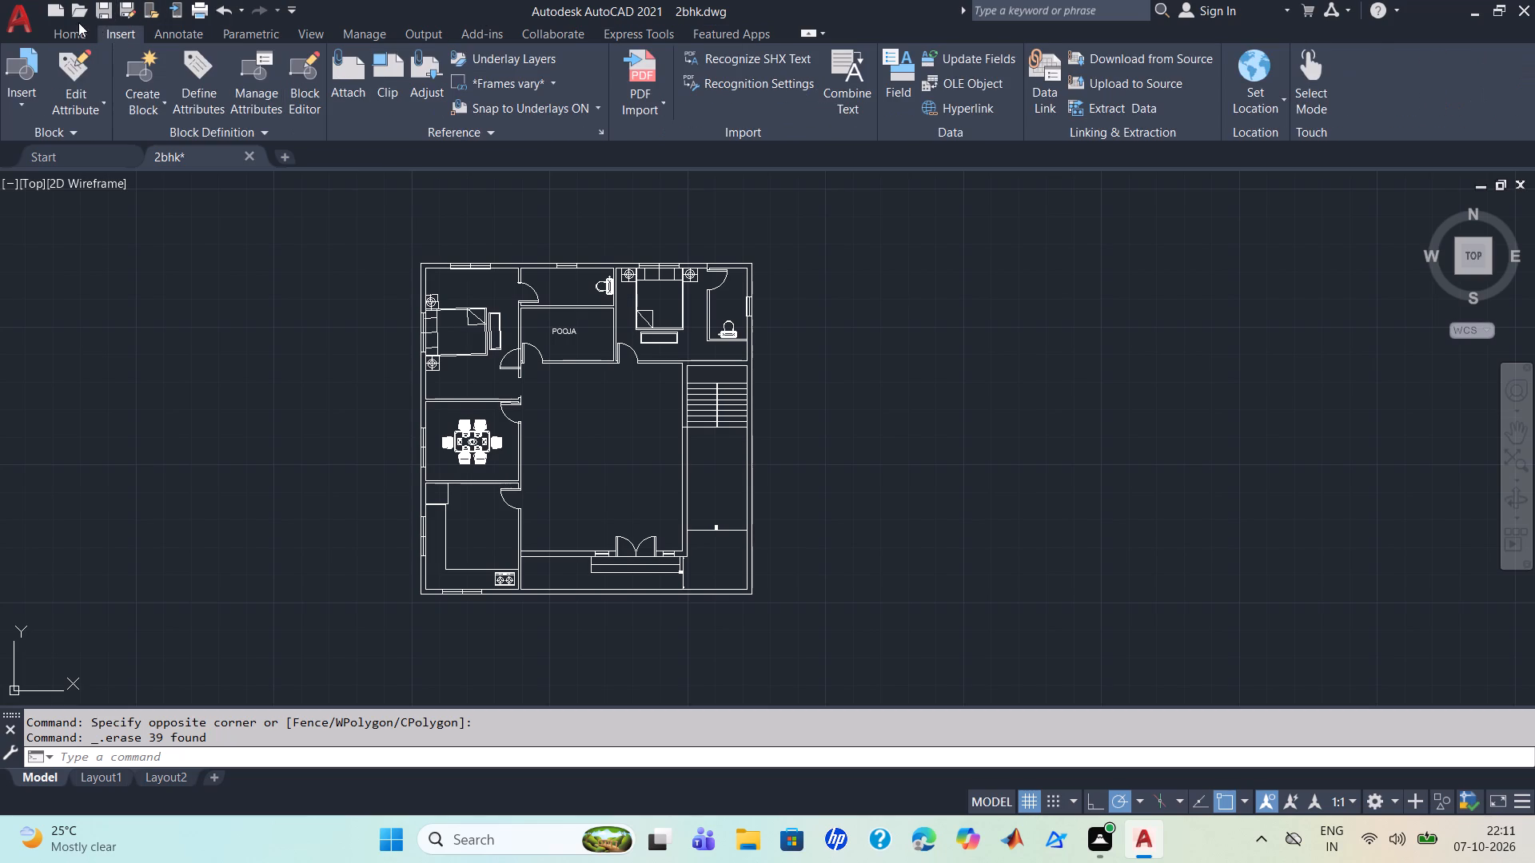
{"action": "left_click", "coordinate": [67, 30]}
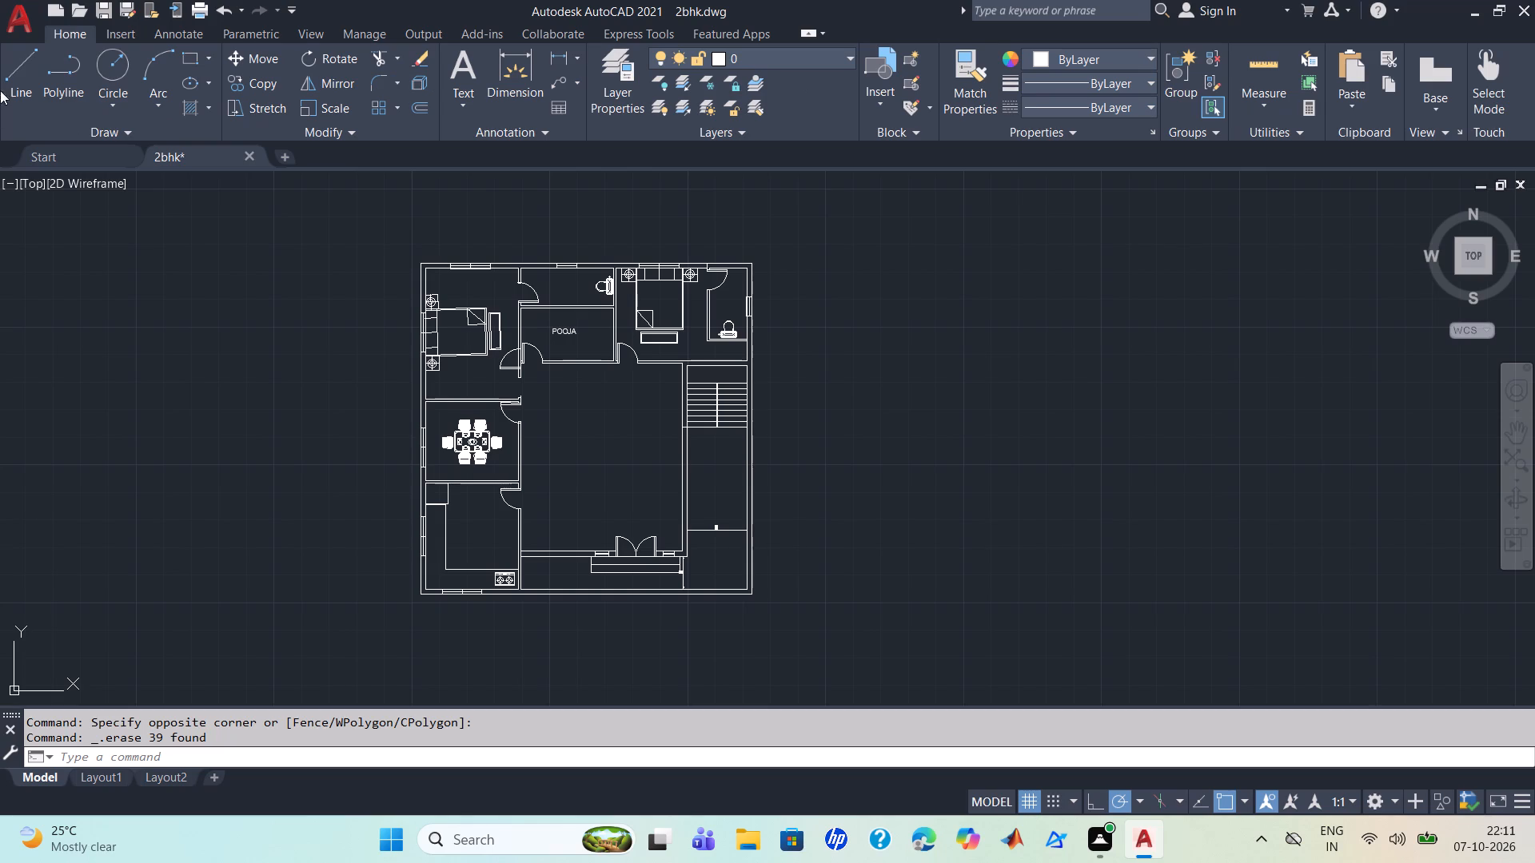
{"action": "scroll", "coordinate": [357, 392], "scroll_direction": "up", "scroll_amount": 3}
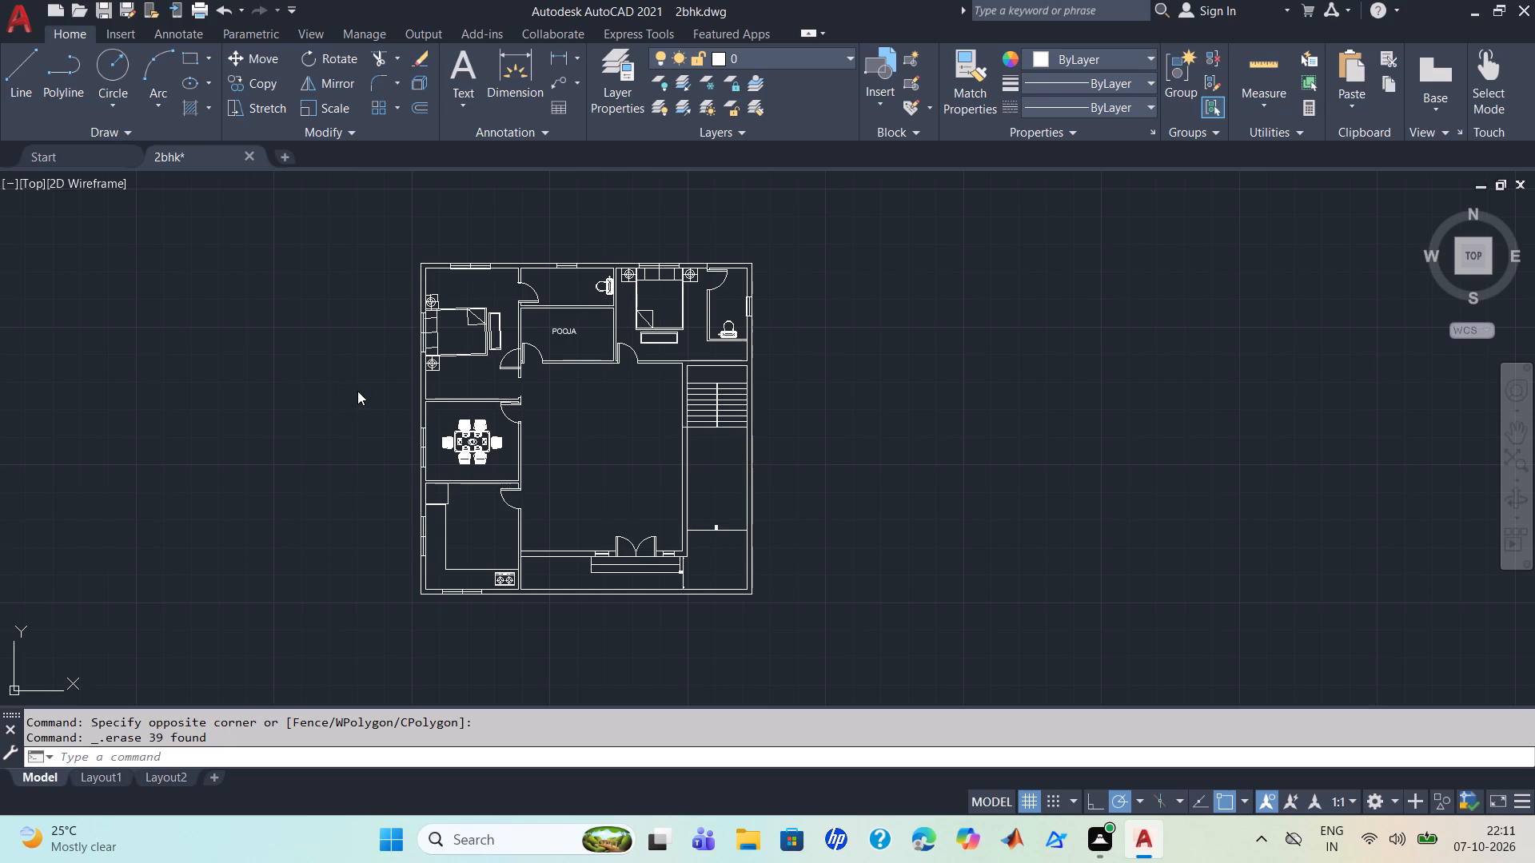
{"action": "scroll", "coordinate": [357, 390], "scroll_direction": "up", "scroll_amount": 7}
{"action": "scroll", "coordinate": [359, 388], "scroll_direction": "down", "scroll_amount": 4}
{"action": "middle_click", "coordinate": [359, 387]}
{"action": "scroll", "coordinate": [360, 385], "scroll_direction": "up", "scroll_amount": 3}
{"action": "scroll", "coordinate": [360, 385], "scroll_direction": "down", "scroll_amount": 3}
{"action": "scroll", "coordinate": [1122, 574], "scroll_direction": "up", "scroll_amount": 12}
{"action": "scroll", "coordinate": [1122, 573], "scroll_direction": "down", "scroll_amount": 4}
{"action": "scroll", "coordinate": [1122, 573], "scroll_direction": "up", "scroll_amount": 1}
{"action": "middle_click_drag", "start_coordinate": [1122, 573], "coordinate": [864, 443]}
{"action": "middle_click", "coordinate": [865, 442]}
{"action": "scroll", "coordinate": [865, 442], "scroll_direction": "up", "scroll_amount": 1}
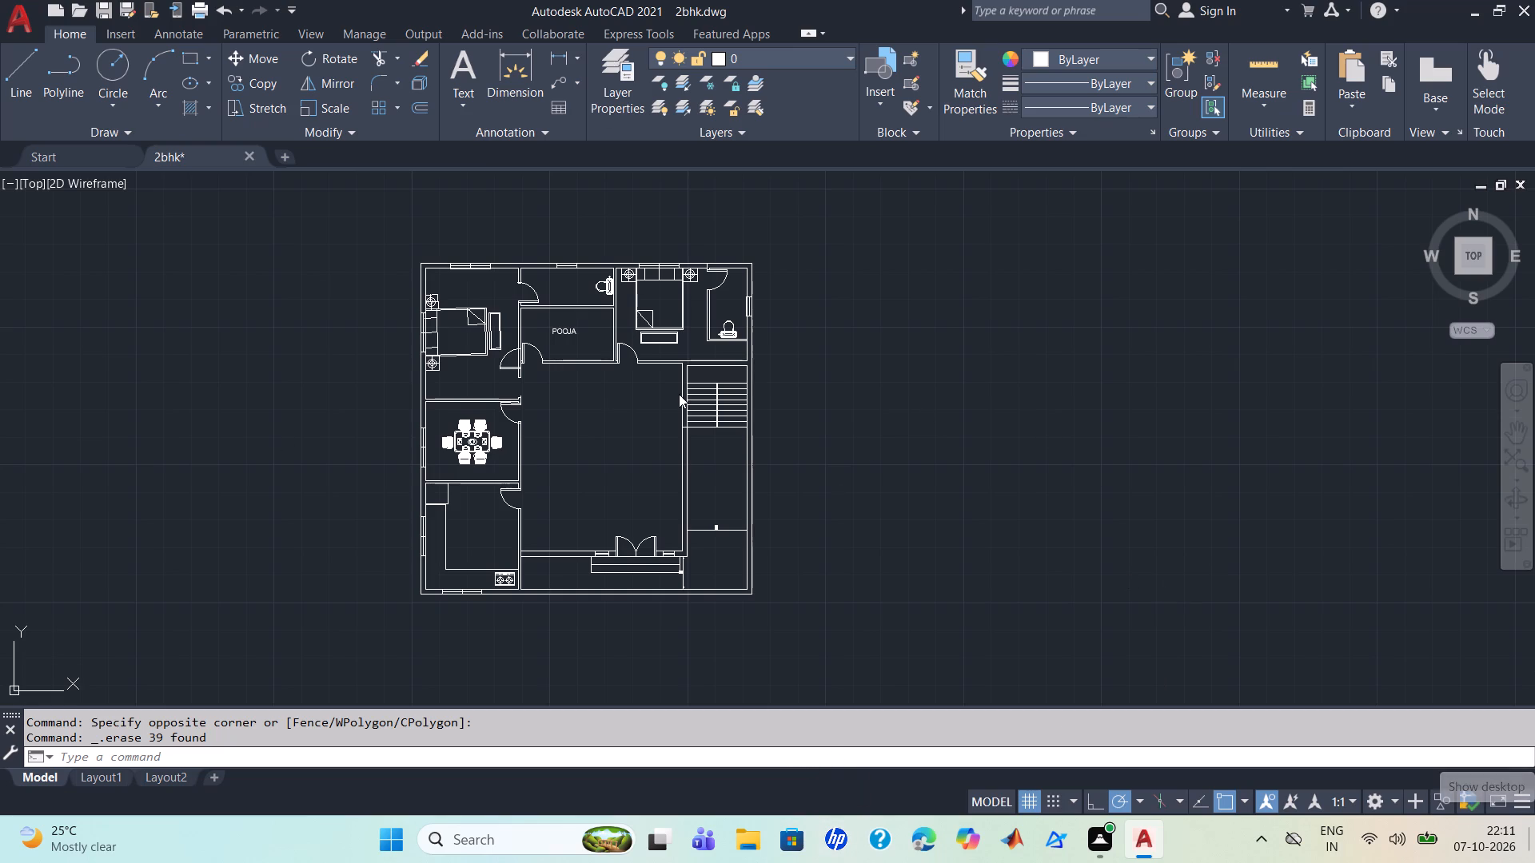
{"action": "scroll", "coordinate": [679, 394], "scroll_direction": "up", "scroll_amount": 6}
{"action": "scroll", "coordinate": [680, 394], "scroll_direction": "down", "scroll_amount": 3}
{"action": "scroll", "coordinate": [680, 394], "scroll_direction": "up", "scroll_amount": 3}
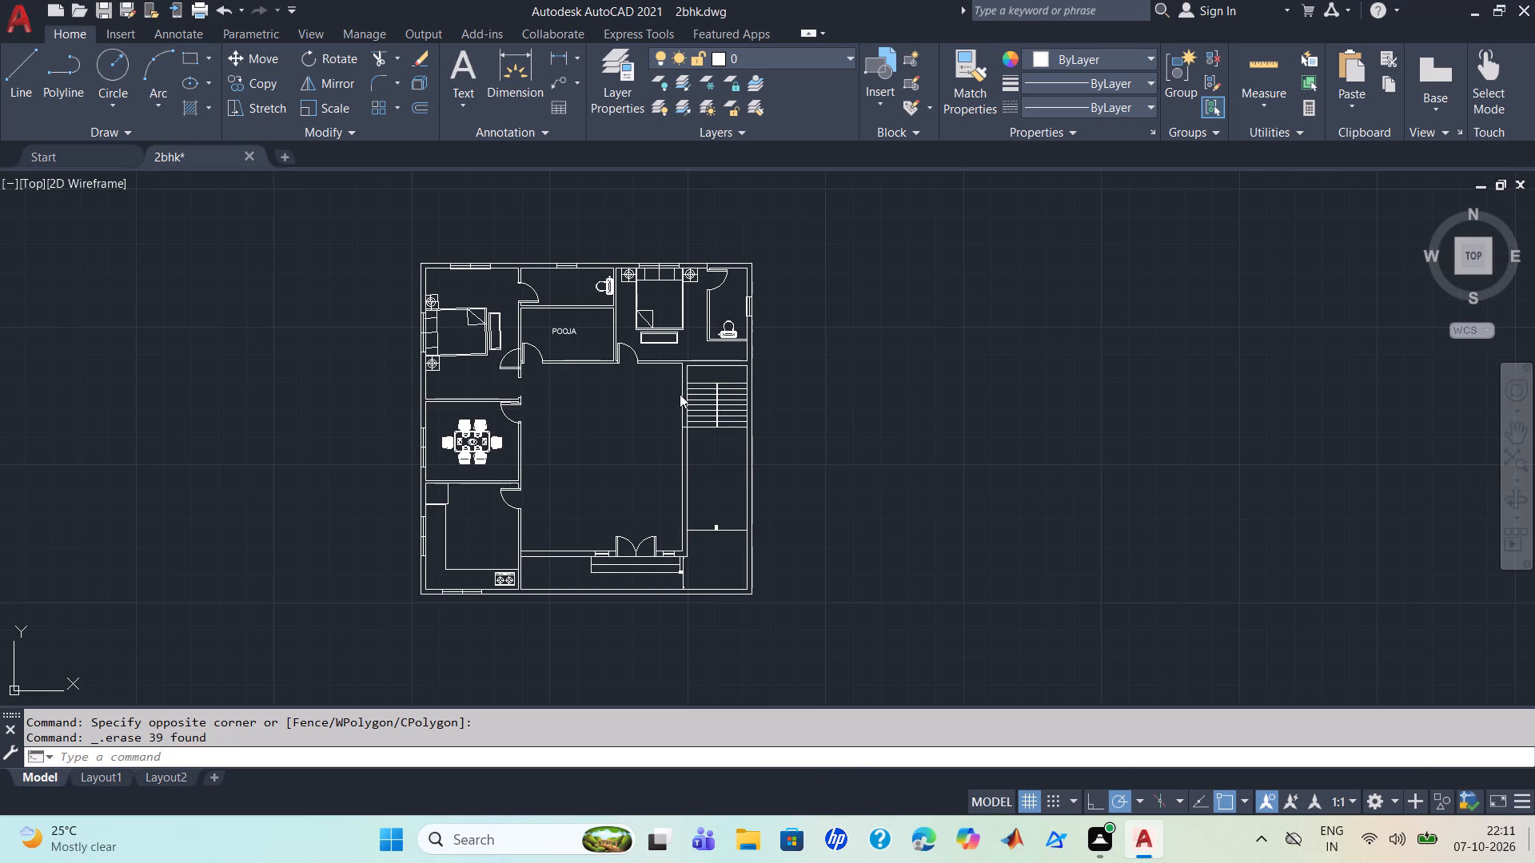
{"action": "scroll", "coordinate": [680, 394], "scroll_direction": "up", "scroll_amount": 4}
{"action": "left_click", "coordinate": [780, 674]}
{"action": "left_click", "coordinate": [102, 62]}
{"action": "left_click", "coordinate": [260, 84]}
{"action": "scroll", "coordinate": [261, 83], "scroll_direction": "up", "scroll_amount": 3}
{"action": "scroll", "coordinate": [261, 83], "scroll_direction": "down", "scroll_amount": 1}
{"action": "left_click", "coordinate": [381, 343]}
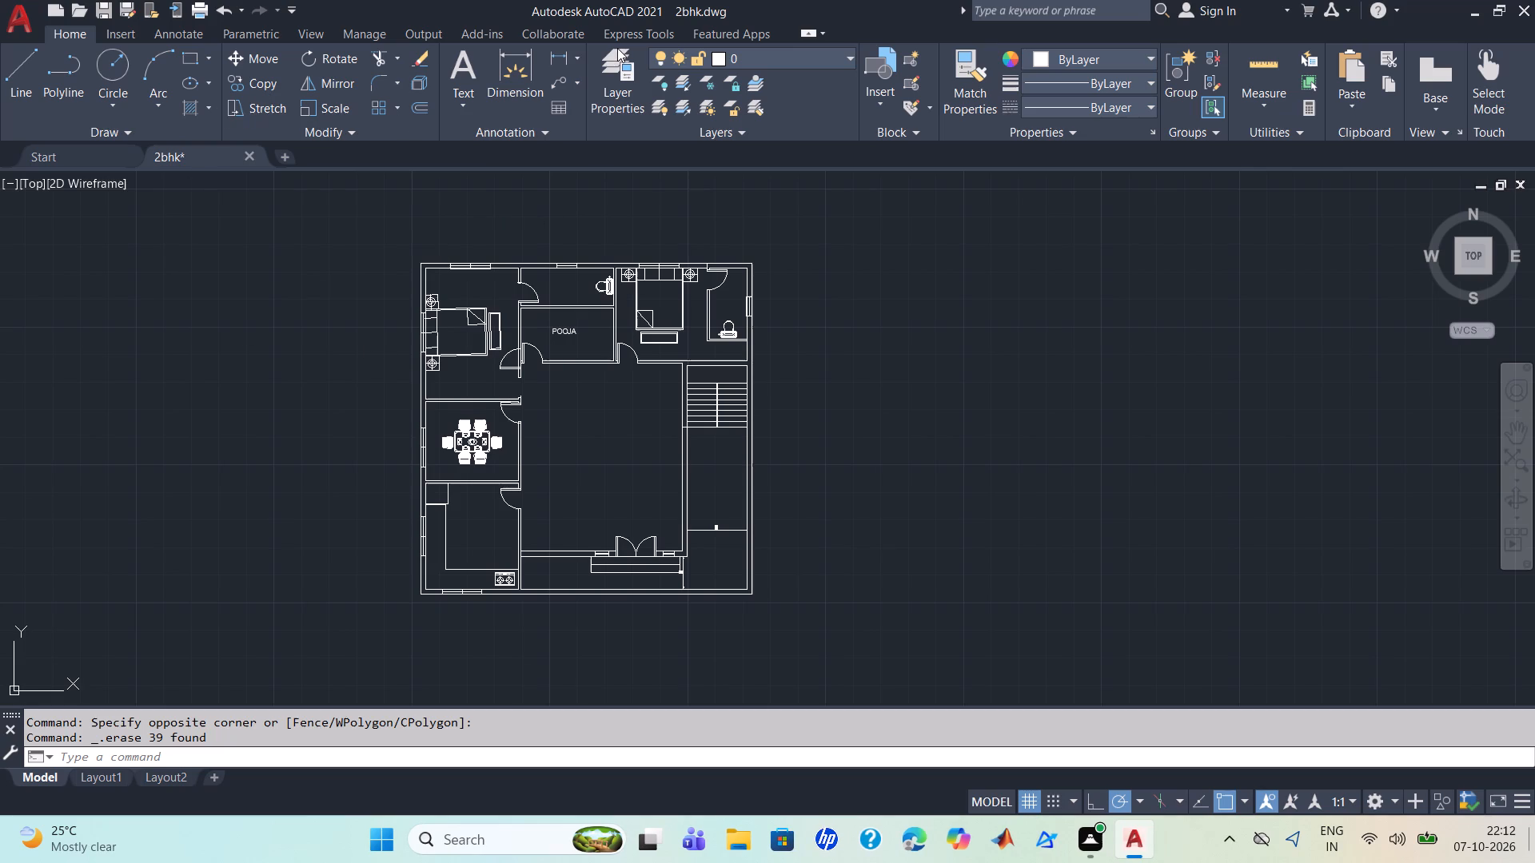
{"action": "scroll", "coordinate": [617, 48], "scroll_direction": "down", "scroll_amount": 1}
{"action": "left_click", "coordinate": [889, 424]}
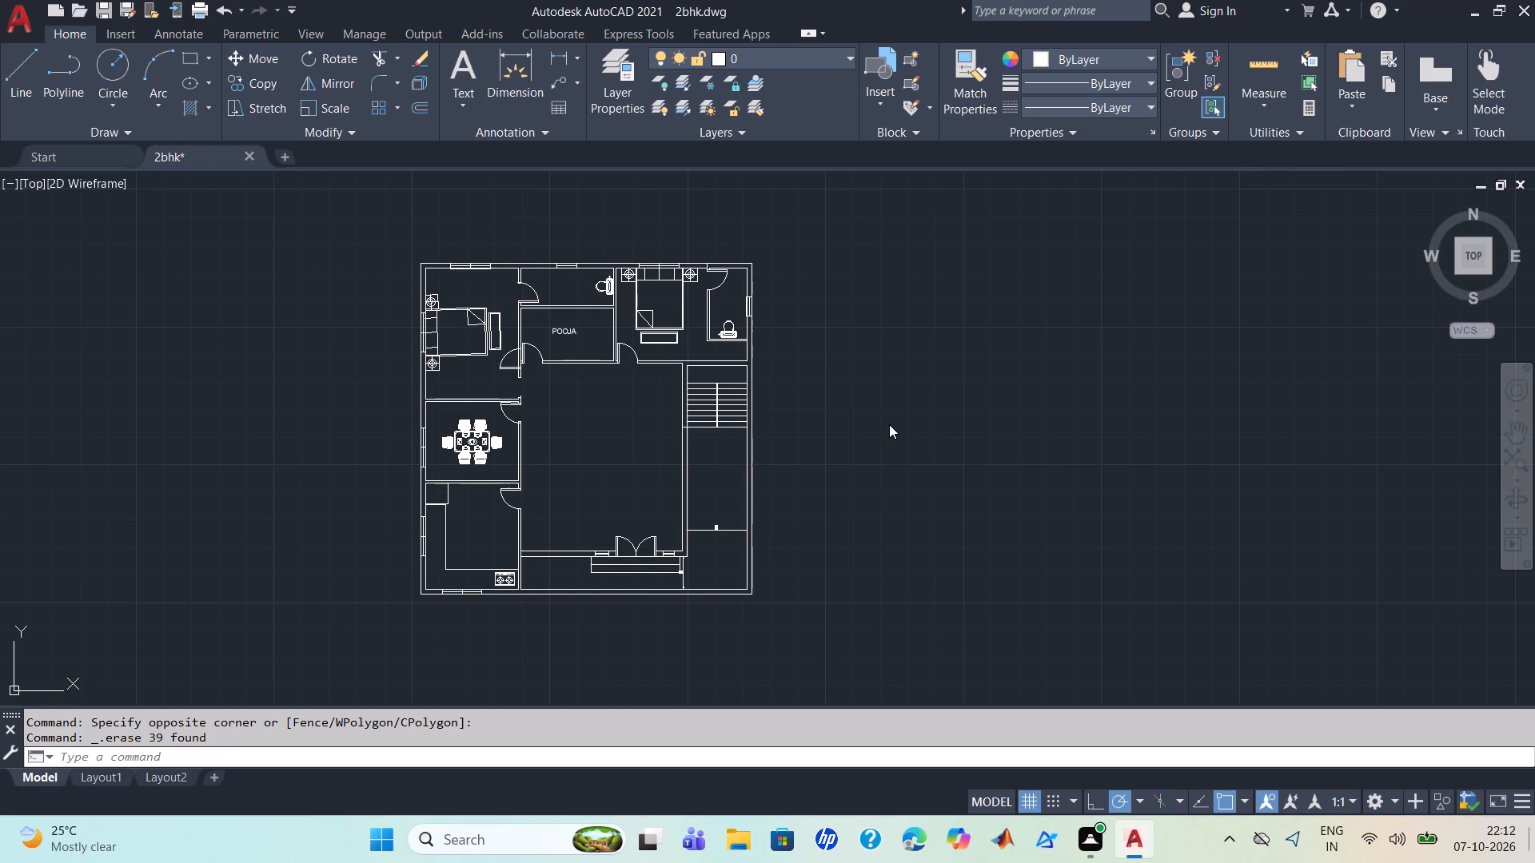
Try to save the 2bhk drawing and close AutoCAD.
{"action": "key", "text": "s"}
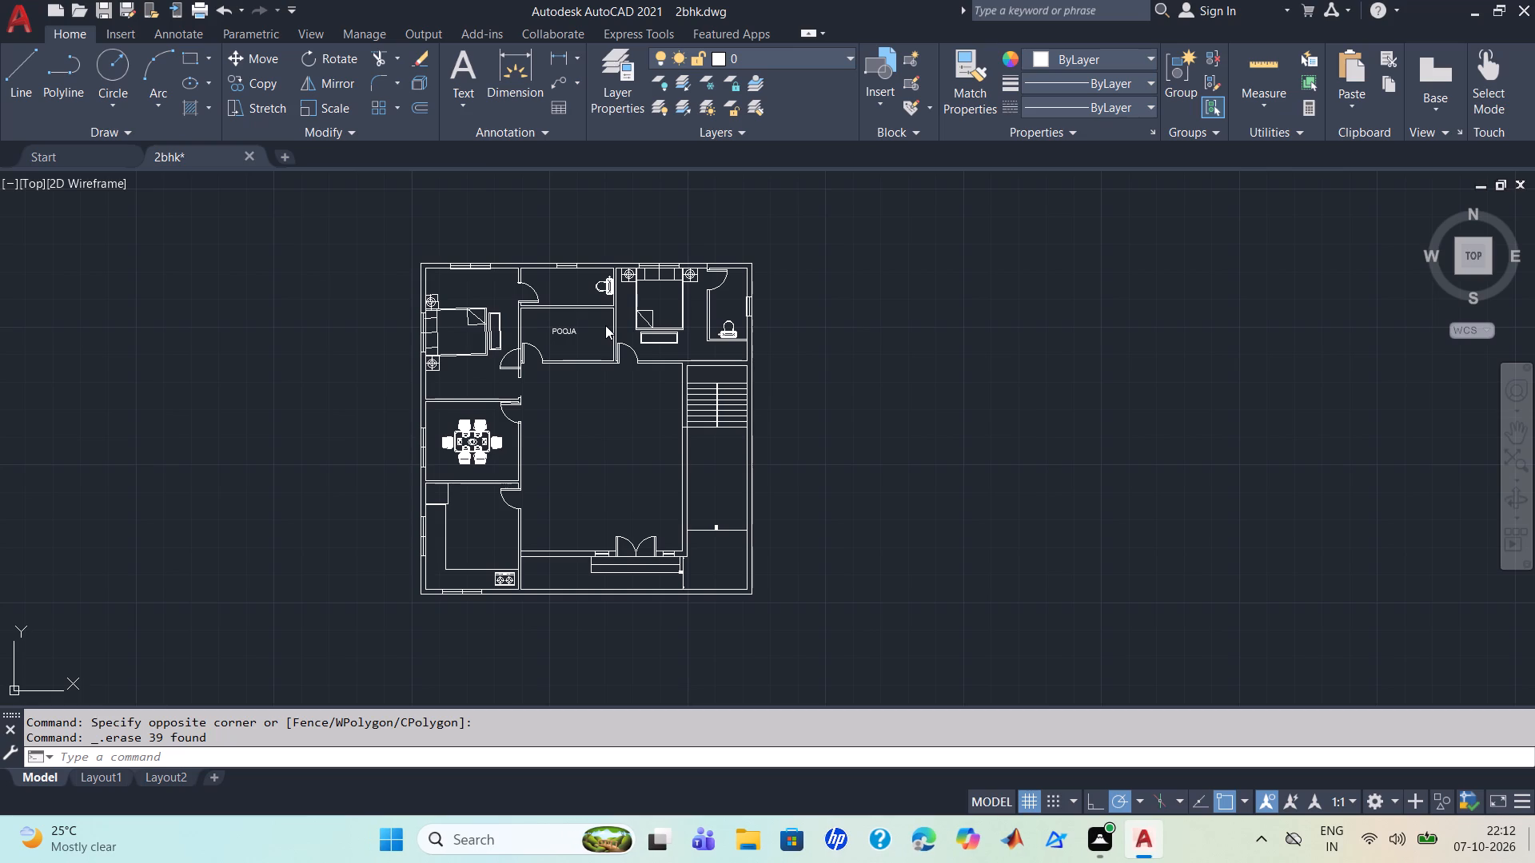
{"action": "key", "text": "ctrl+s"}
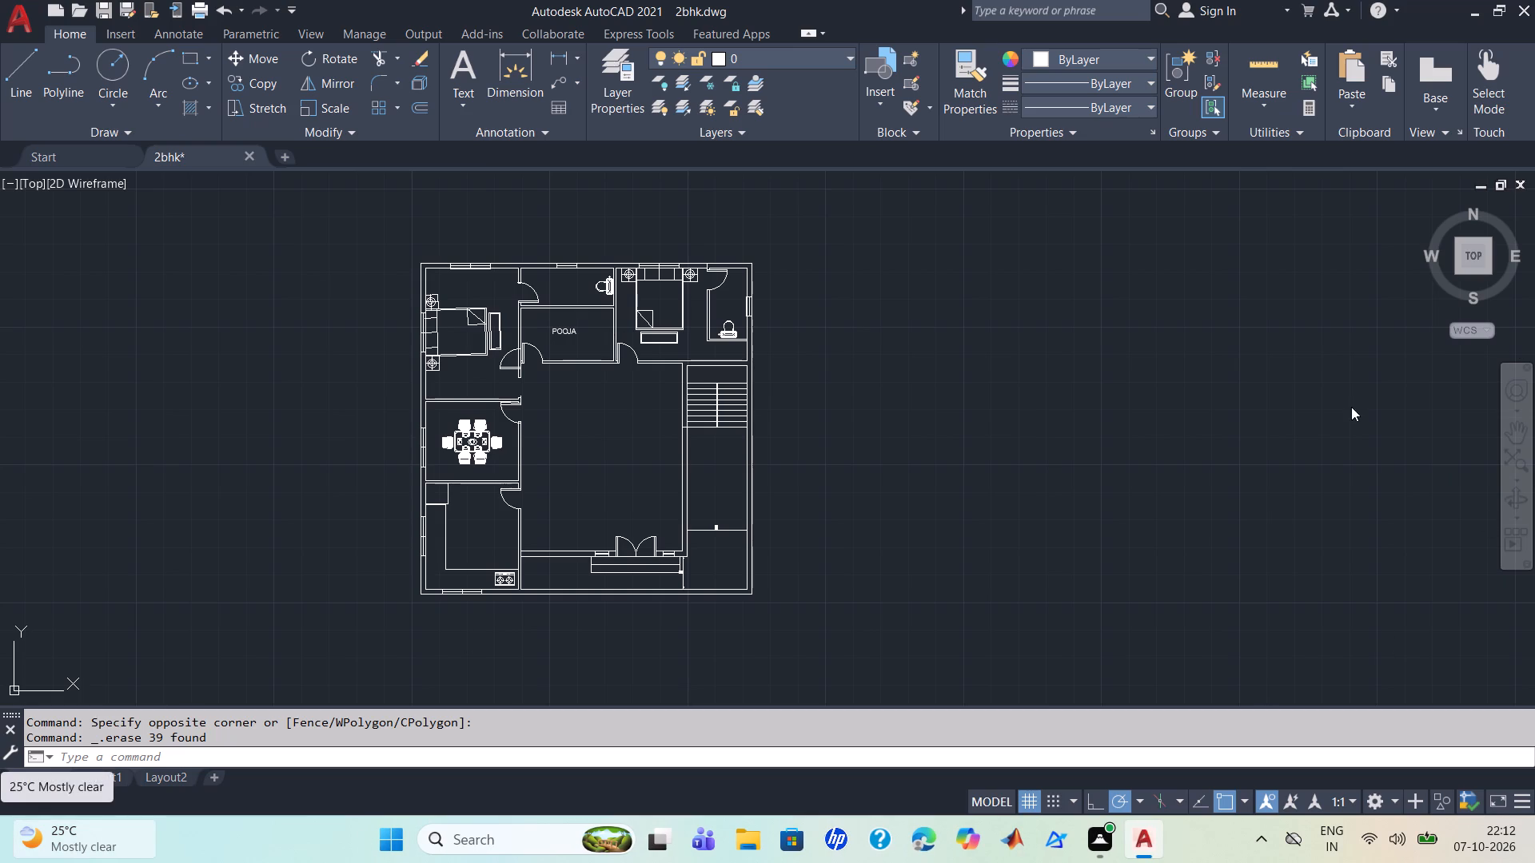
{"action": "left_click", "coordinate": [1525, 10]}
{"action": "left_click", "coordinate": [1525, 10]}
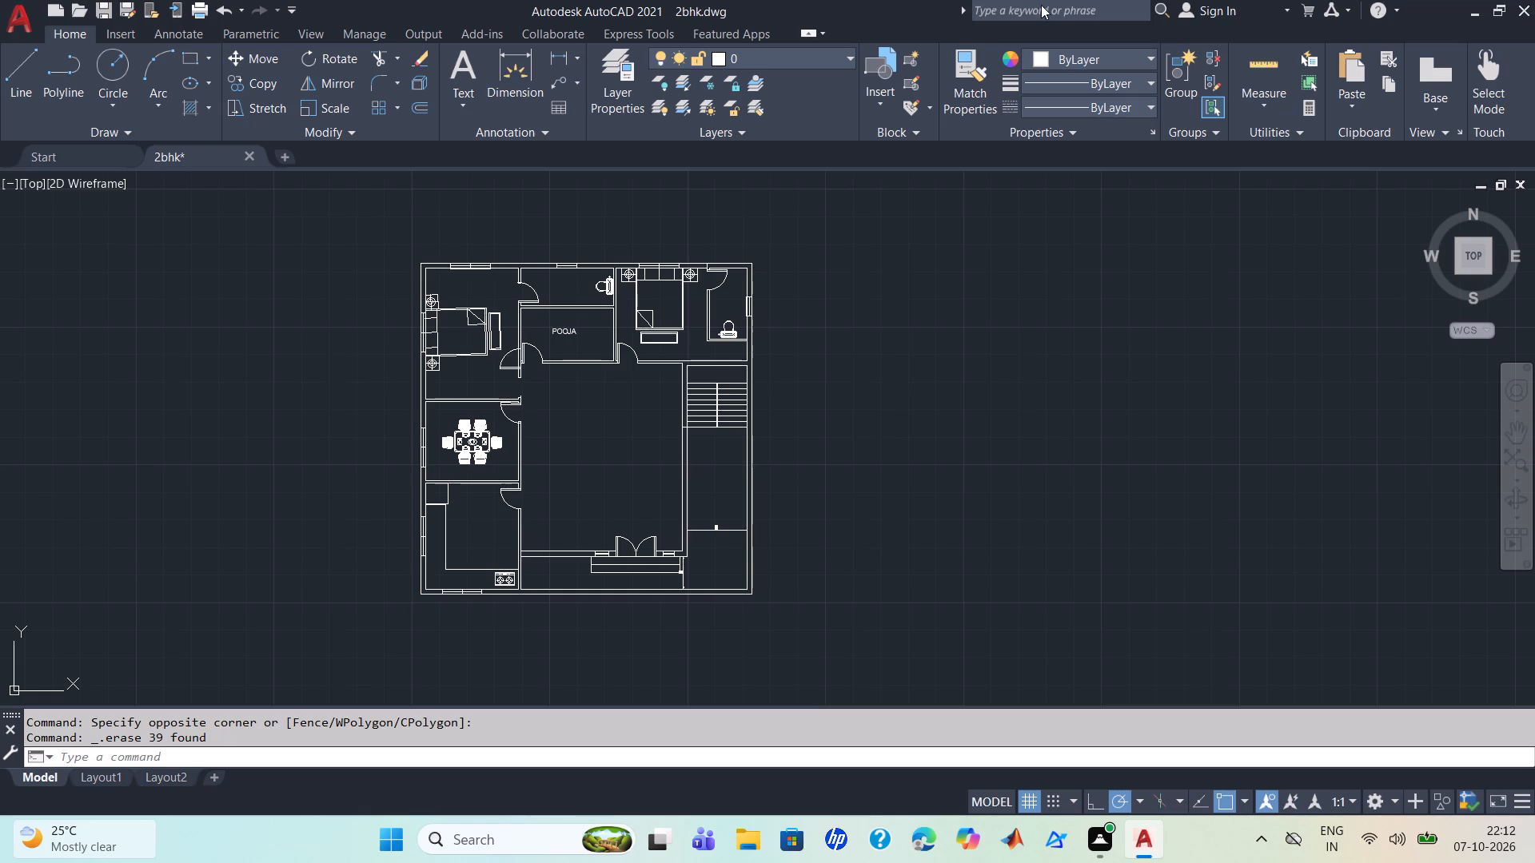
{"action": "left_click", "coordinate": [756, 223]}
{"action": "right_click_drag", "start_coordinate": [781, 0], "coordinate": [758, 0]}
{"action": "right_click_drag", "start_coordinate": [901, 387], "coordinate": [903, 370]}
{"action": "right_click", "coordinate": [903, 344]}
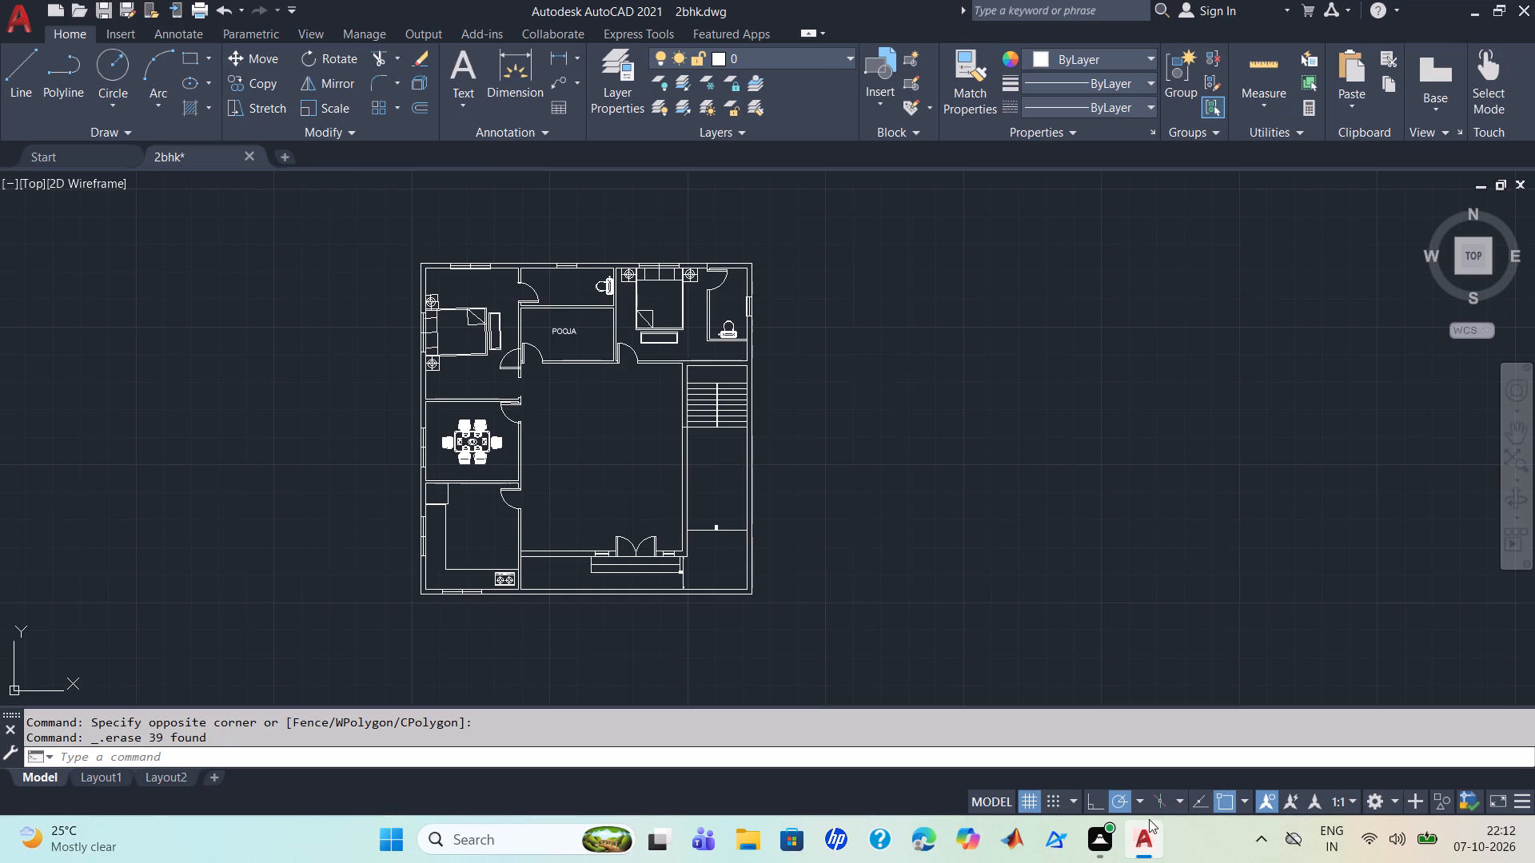
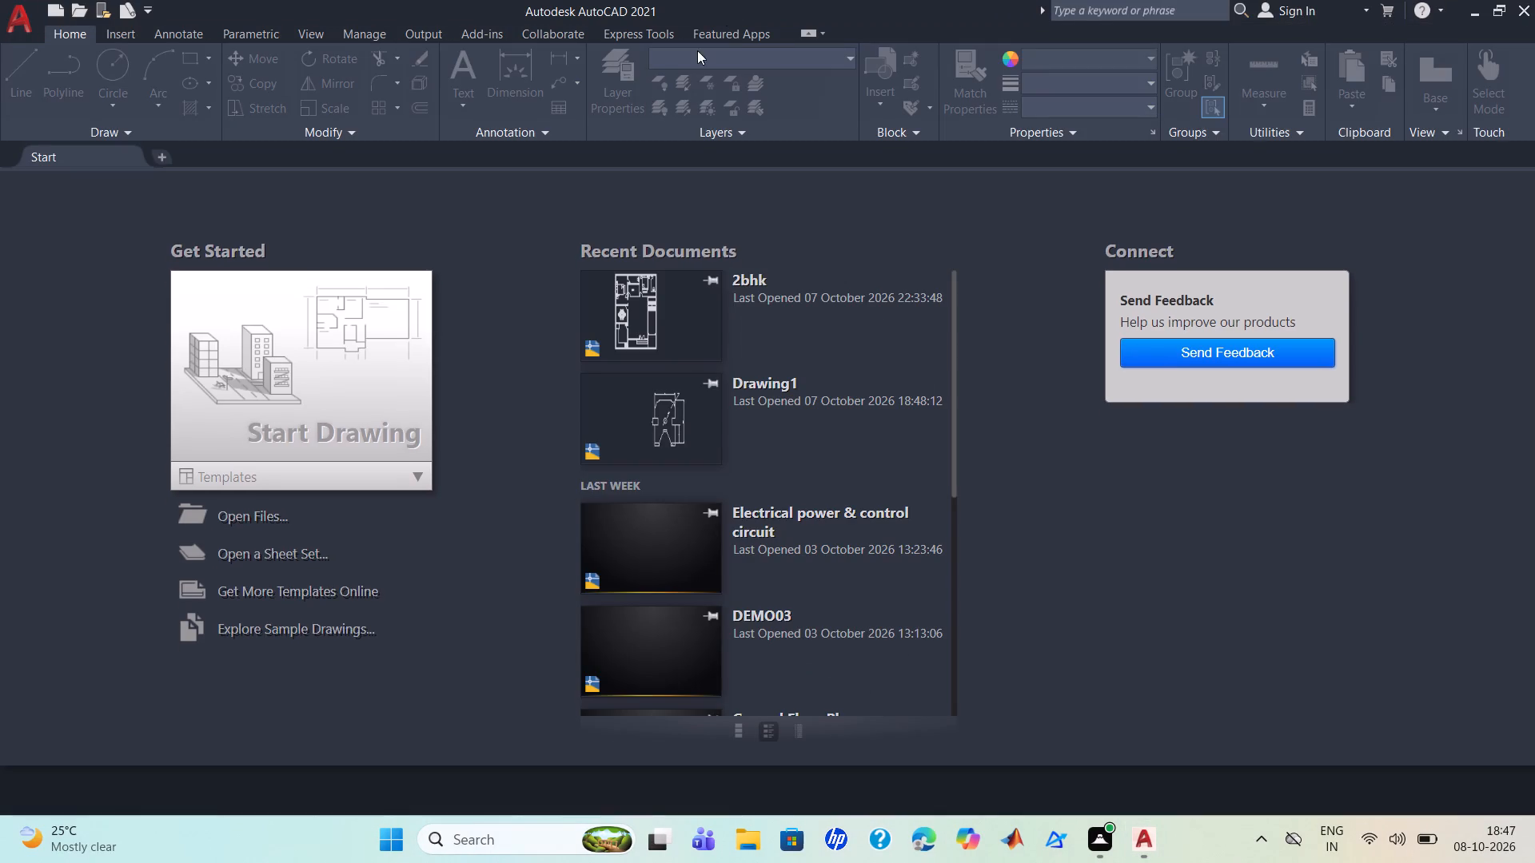
Reopen the 2bhk drawing from the recent documents and save it.
{"action": "left_click", "coordinate": [642, 316]}
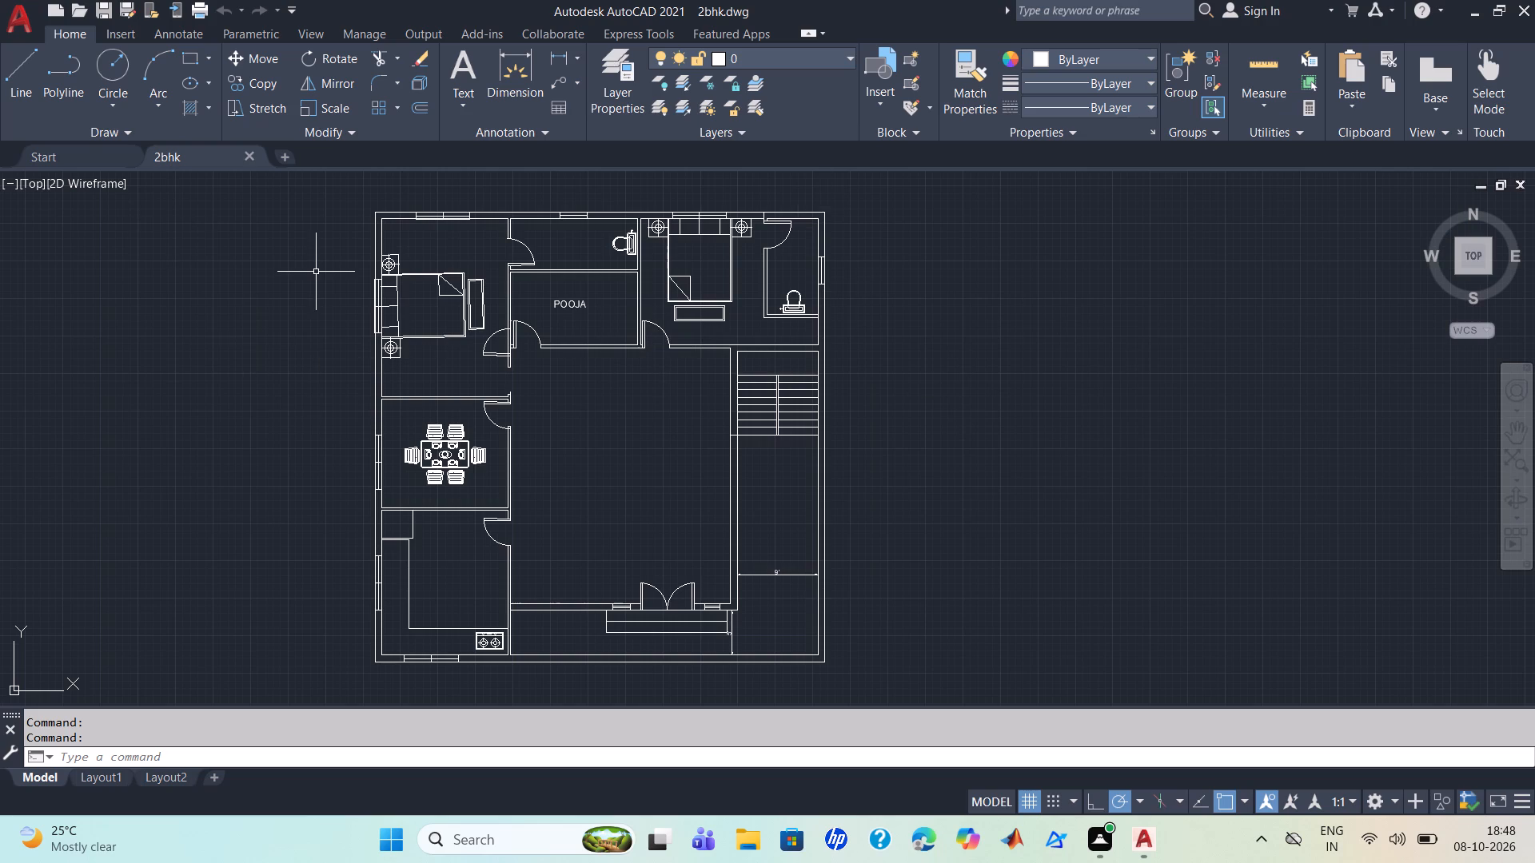
{"action": "key", "text": "ctrl+s"}
Examine the 2BHK floor plan as a whole and up close around the hall.
{"action": "scroll", "coordinate": [657, 459], "scroll_direction": "up", "scroll_amount": 1}
{"action": "scroll", "coordinate": [656, 457], "scroll_direction": "down", "scroll_amount": 1}
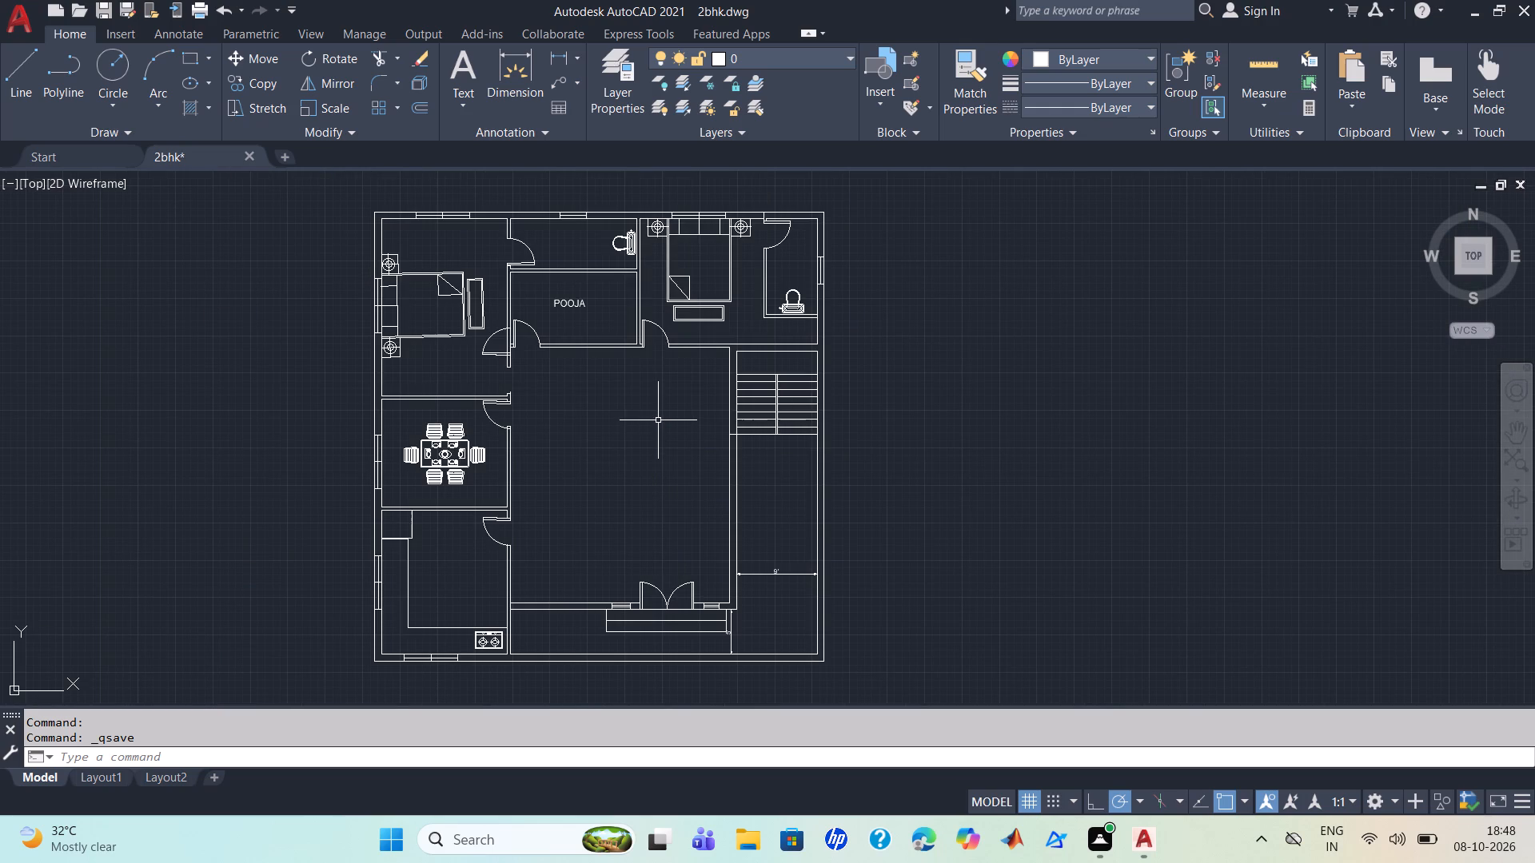
{"action": "scroll", "coordinate": [658, 420], "scroll_direction": "up", "scroll_amount": 1}
{"action": "scroll", "coordinate": [658, 420], "scroll_direction": "down", "scroll_amount": 2}
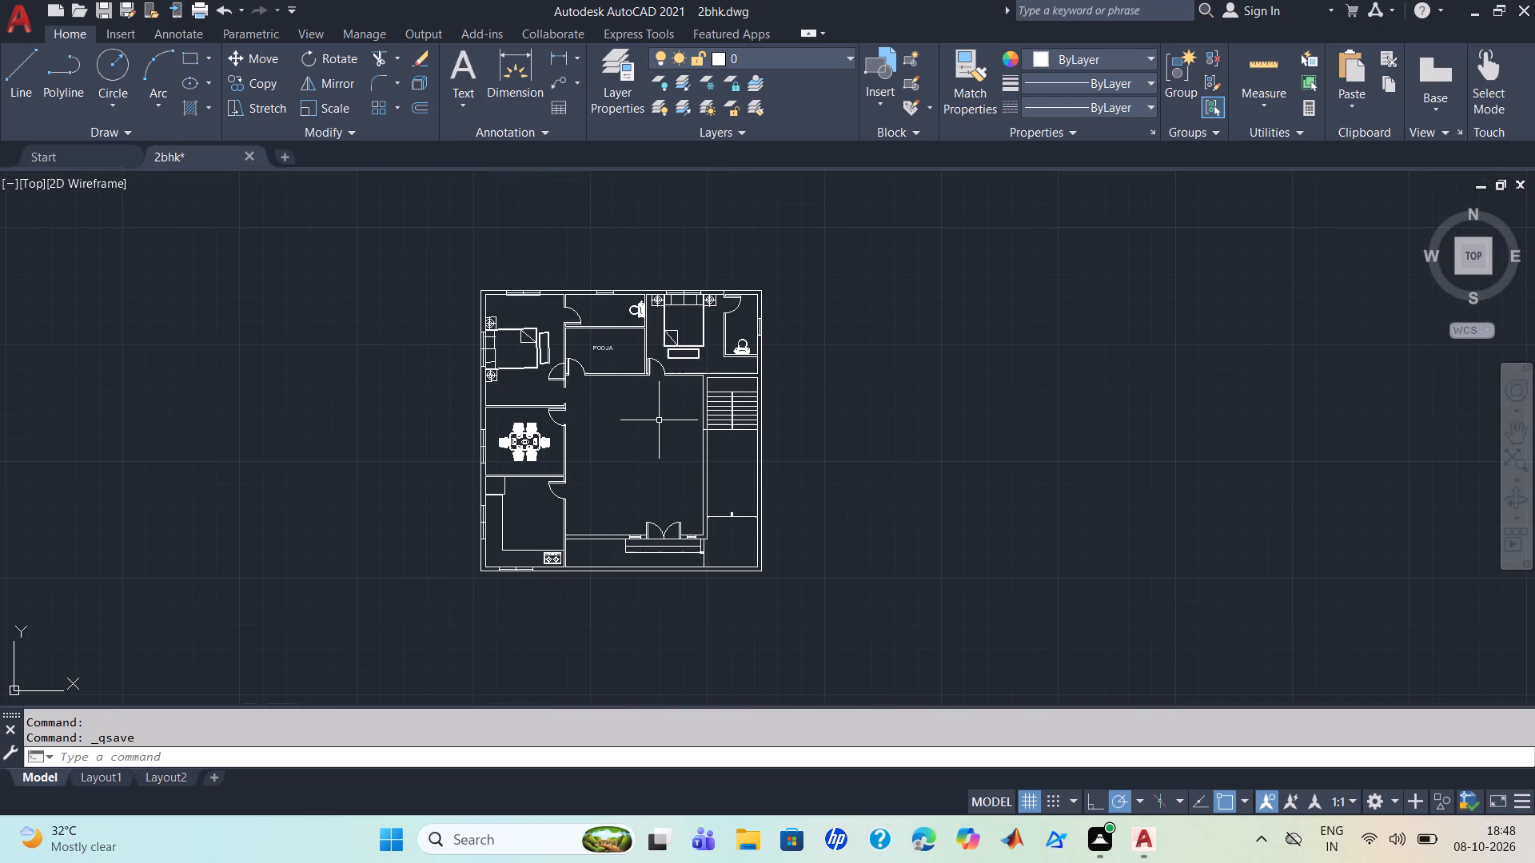
{"action": "scroll", "coordinate": [660, 420], "scroll_direction": "up", "scroll_amount": 2}
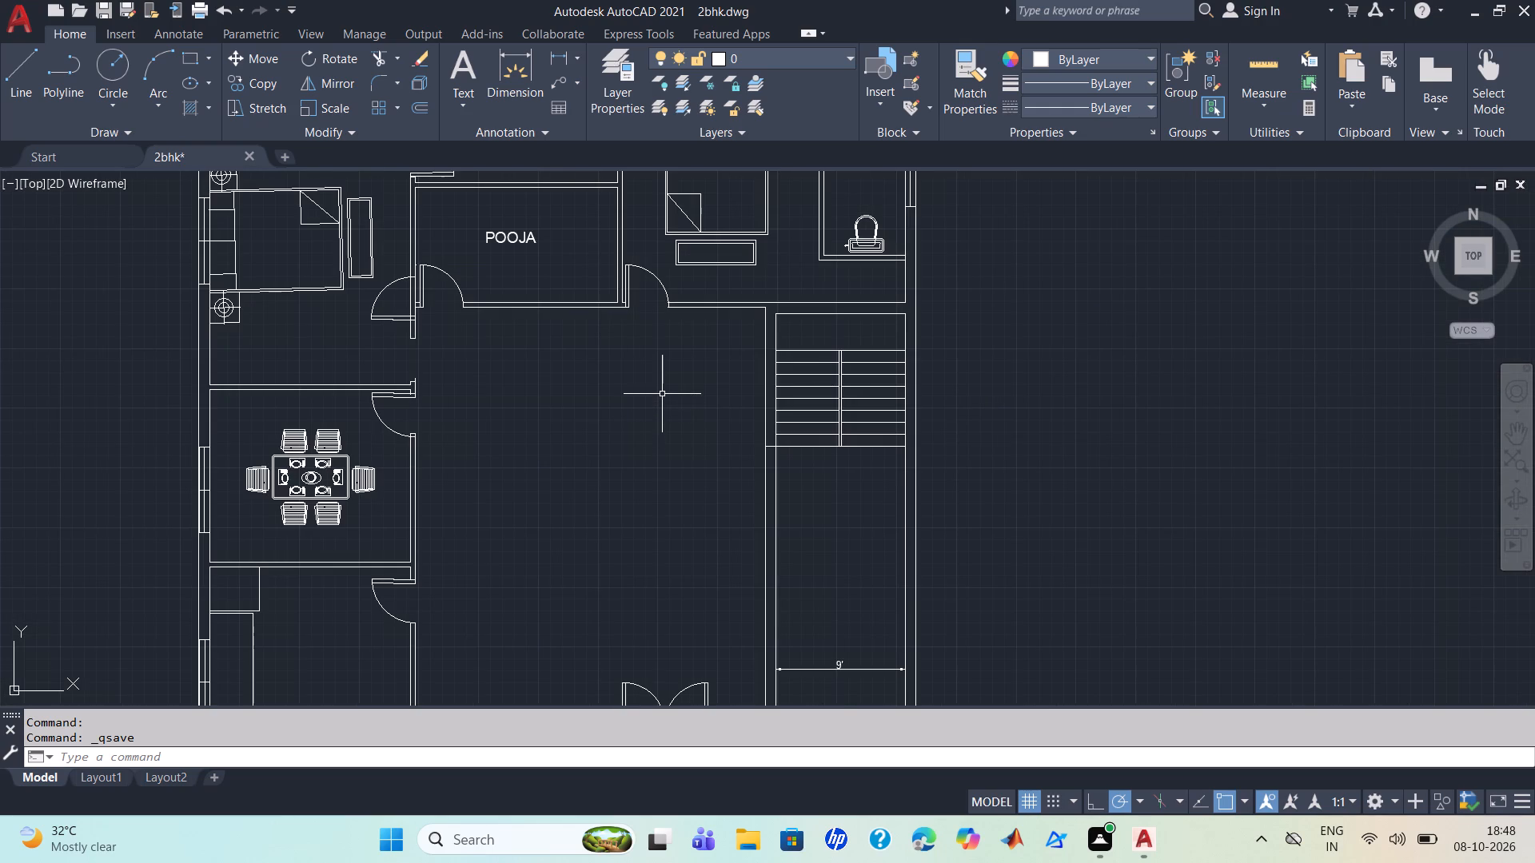
{"action": "scroll", "coordinate": [662, 393], "scroll_direction": "up", "scroll_amount": 2}
{"action": "scroll", "coordinate": [662, 392], "scroll_direction": "down", "scroll_amount": 4}
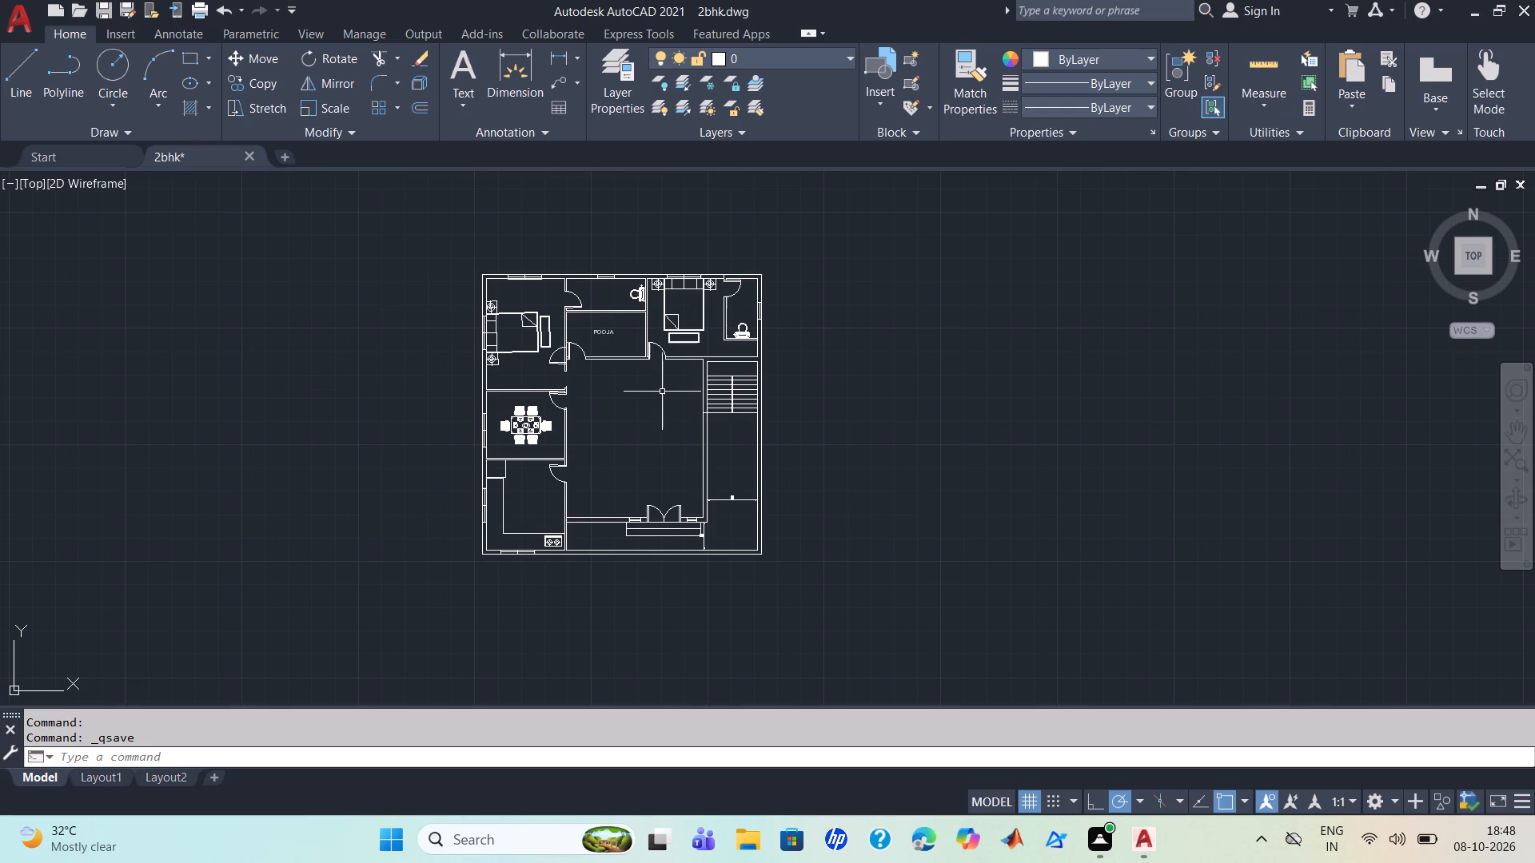
Save the drawing under the name 2bhk on the Desktop as an AutoCAD 2018 Drawing, replacing the existing file.
{"action": "key", "text": "ctrl+s"}
{"action": "left_click", "coordinate": [124, 6]}
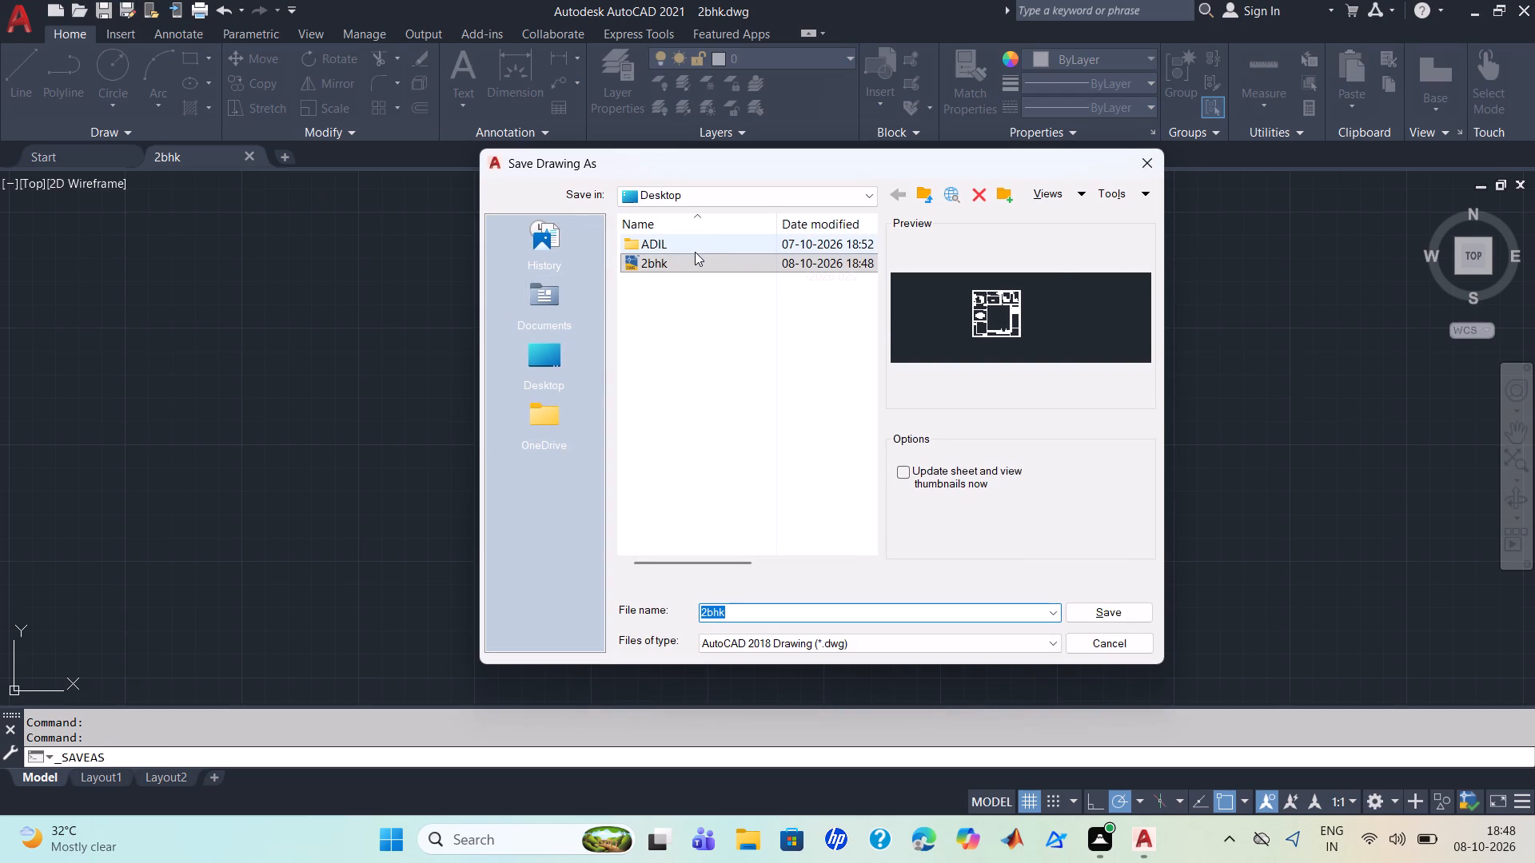
{"action": "left_click", "coordinate": [1122, 609]}
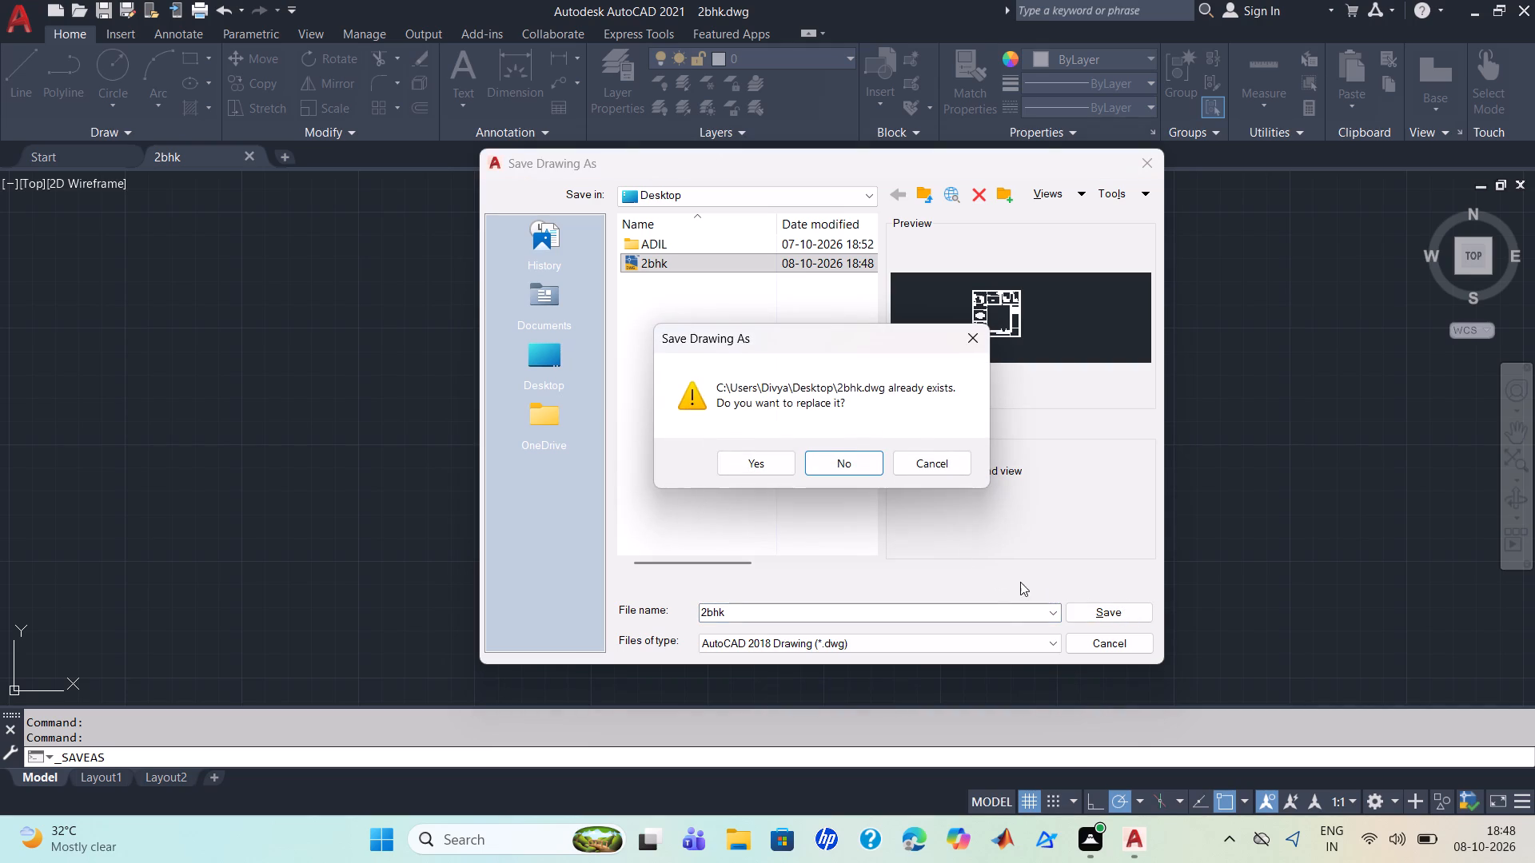
{"action": "left_click", "coordinate": [765, 461]}
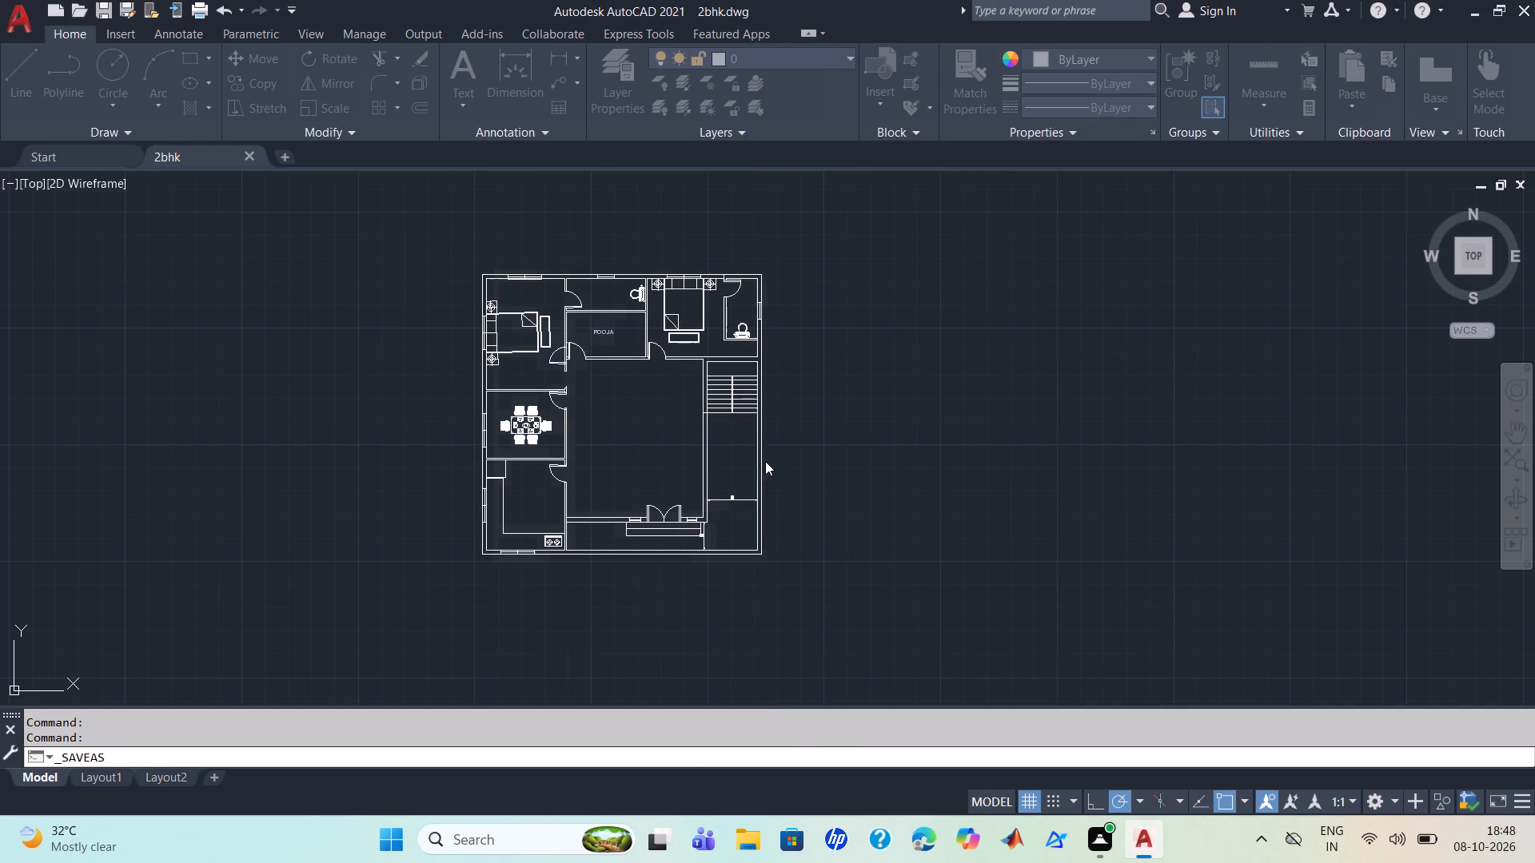
Close AutoCAD with the saved 2bhk drawing.
{"action": "left_click", "coordinate": [1525, 6]}
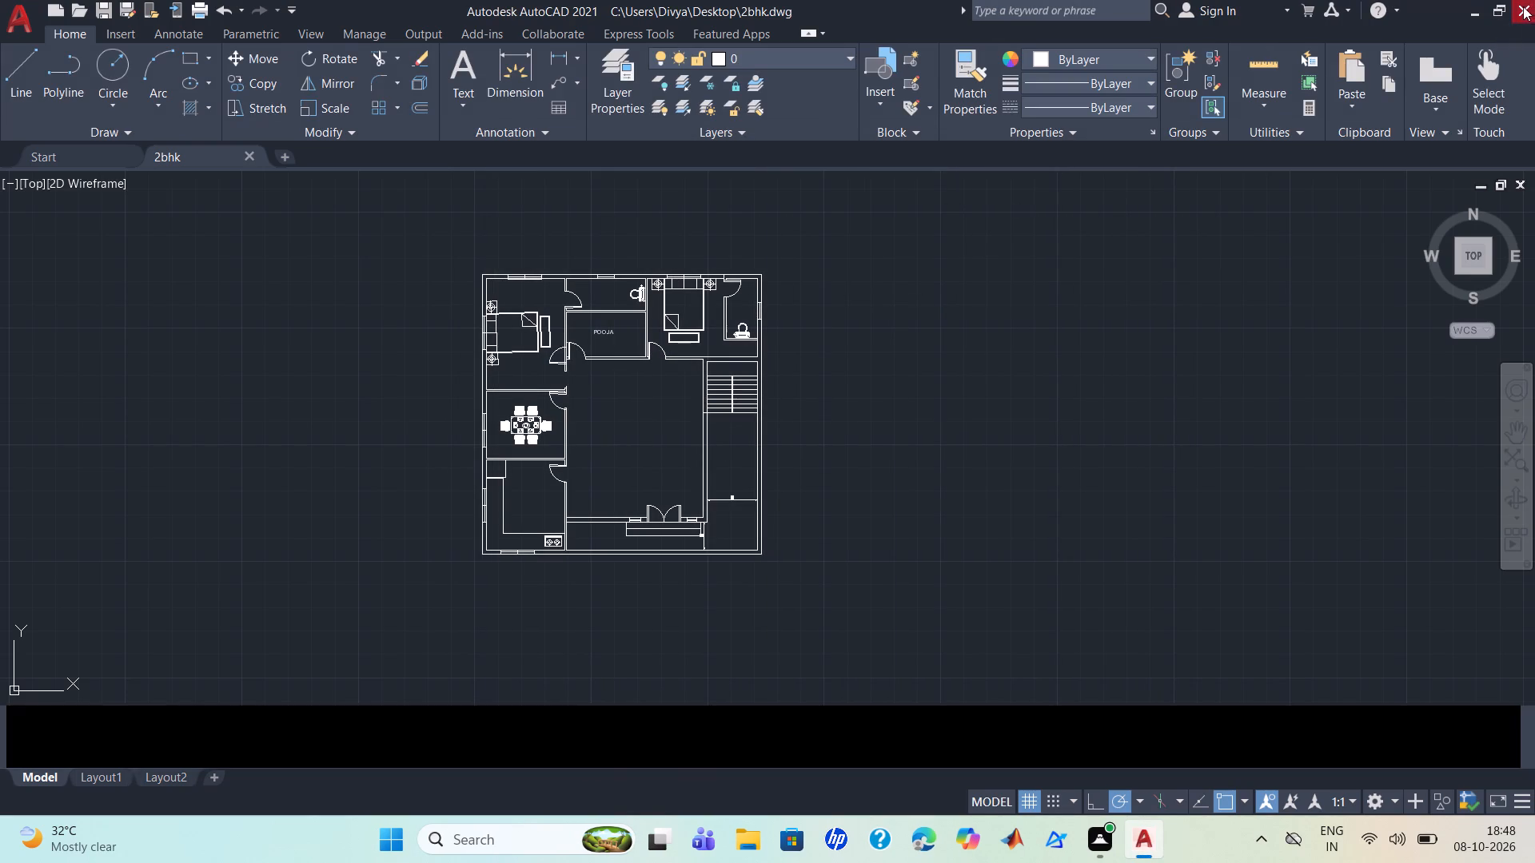